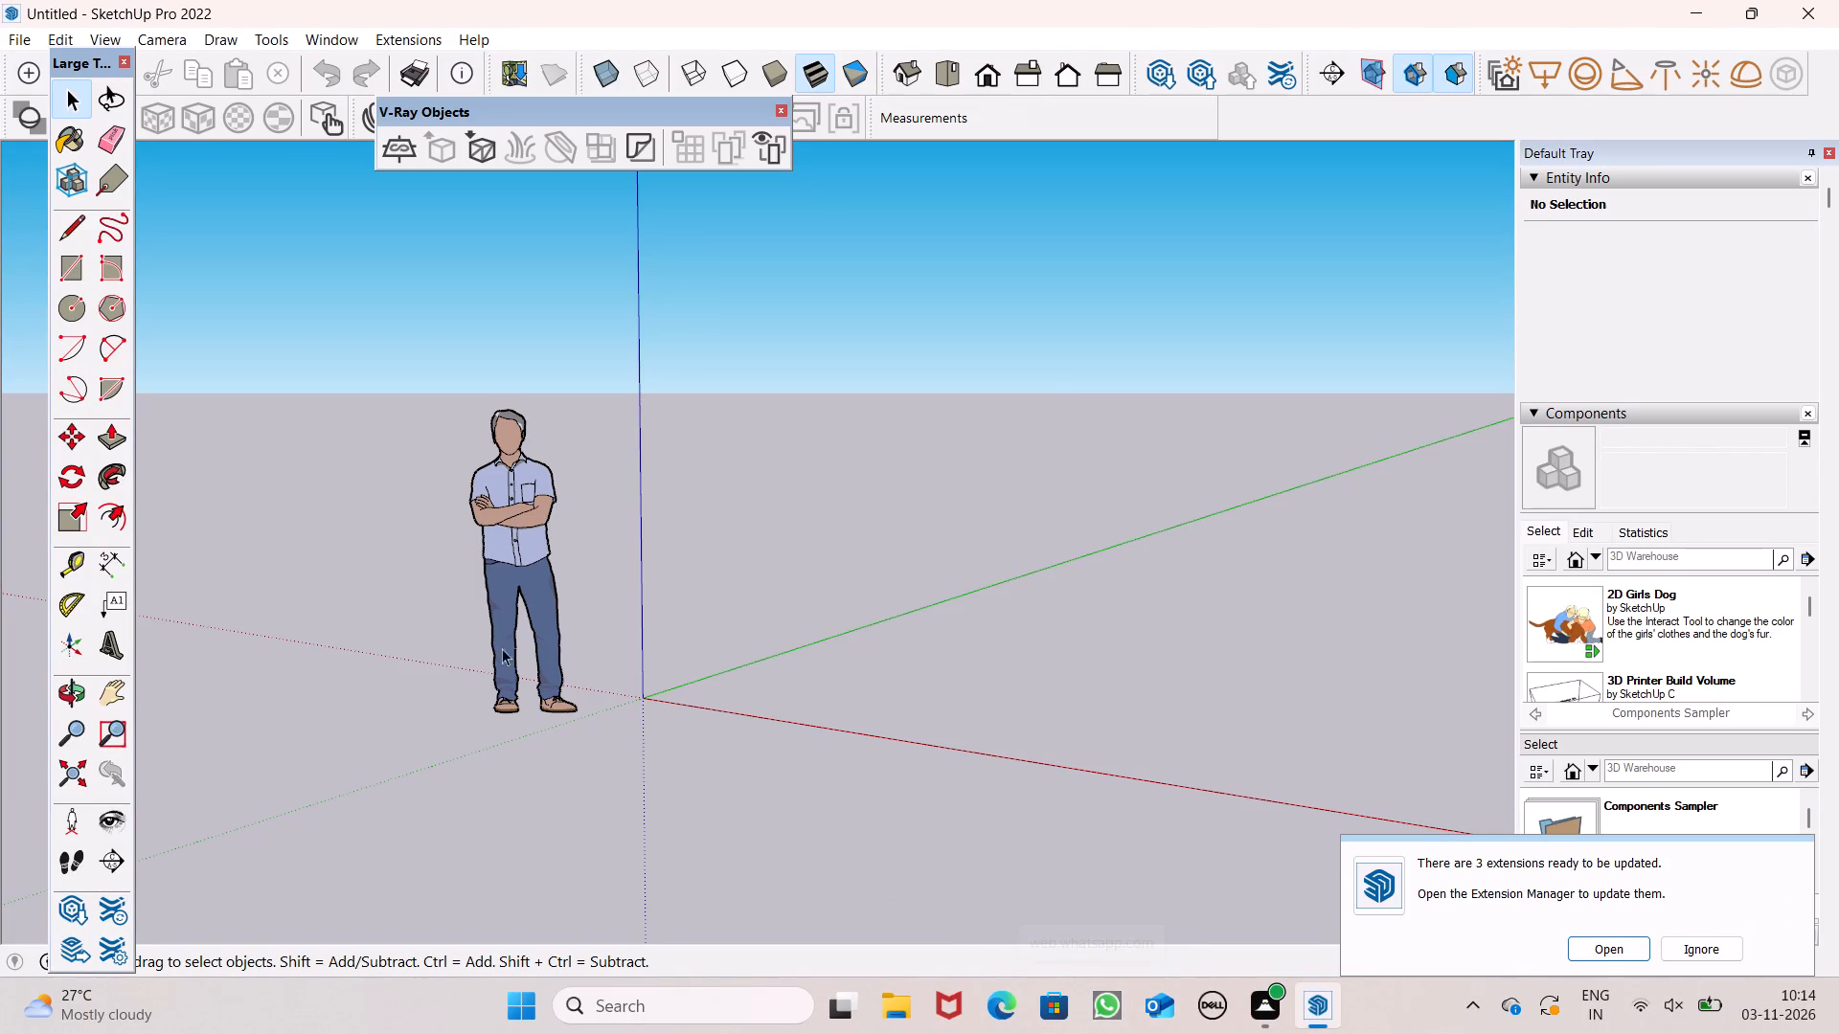
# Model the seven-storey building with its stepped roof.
# In top view, draw an 80' by 70' rectangle on the ground near the origin.
pyautogui.click(964, 75)
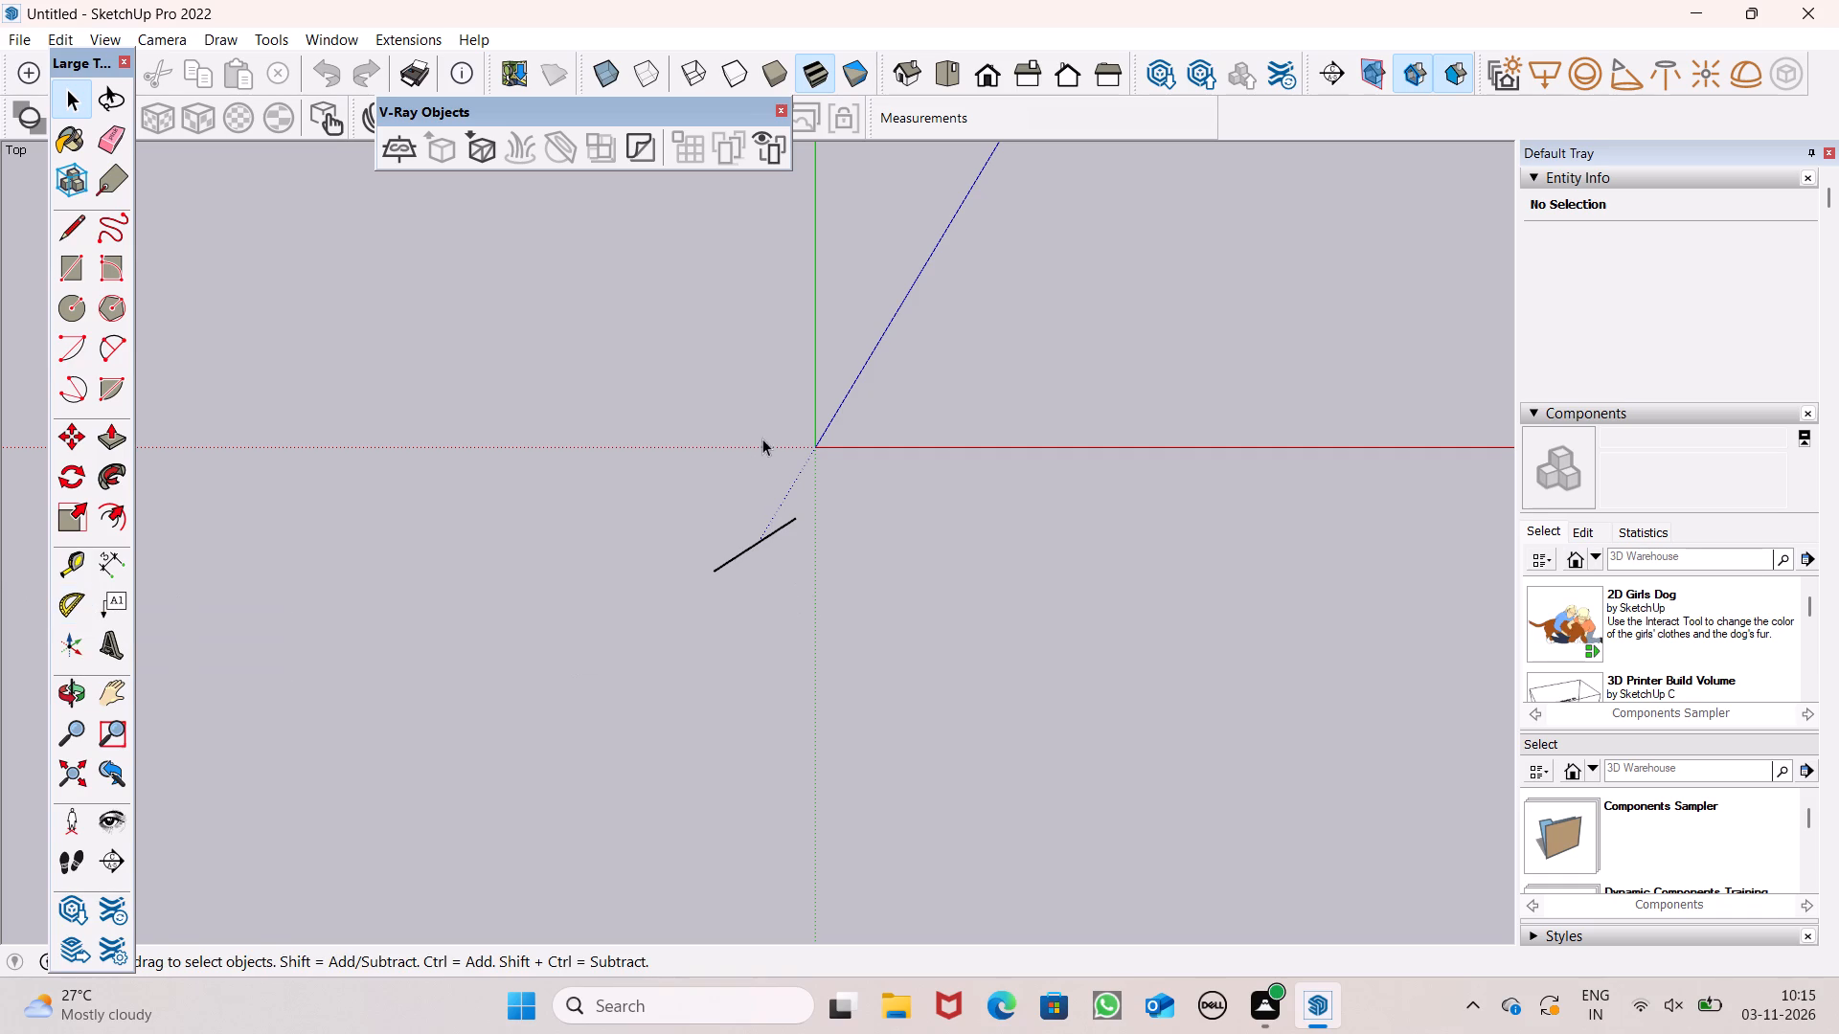
pyautogui.scroll(-7, 789, 445)
pyautogui.scroll(-8, 579, 744)
pyautogui.scroll(-7, 471, 789)
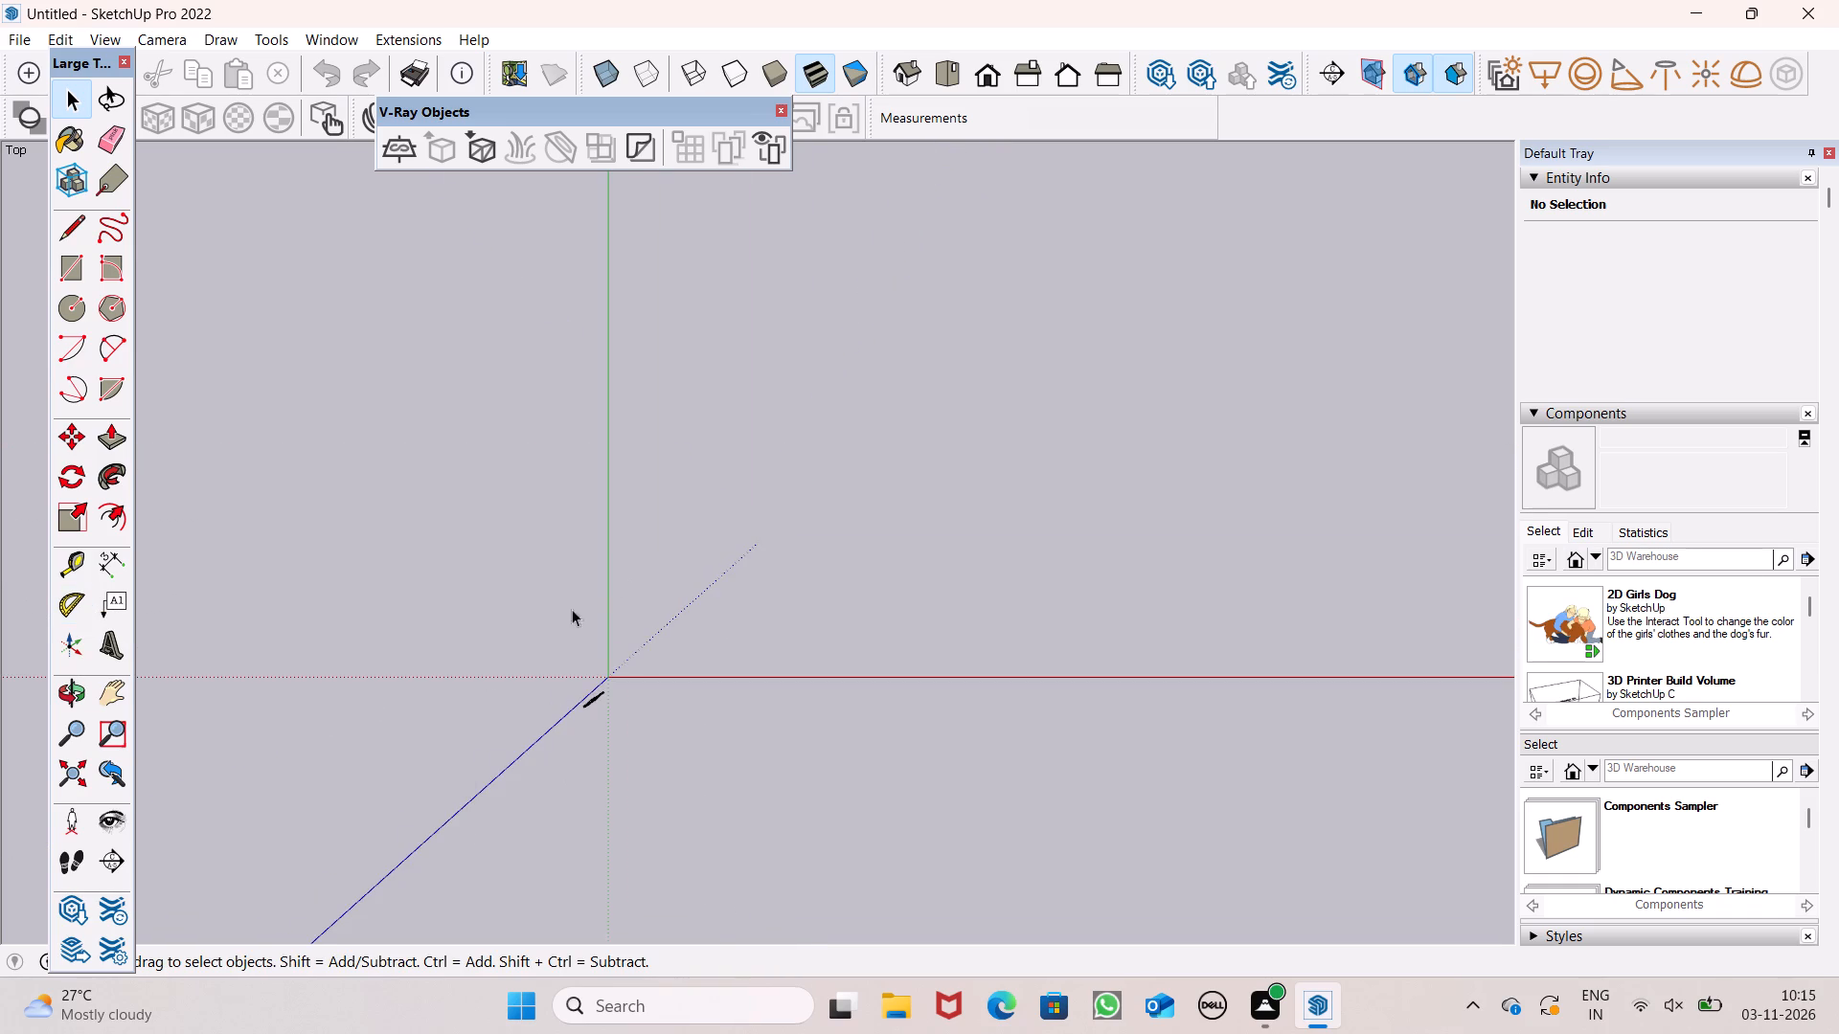
pyautogui.scroll(-7, 450, 675)
pyautogui.scroll(2, 654, 483)
pyautogui.scroll(-7, 408, 687)
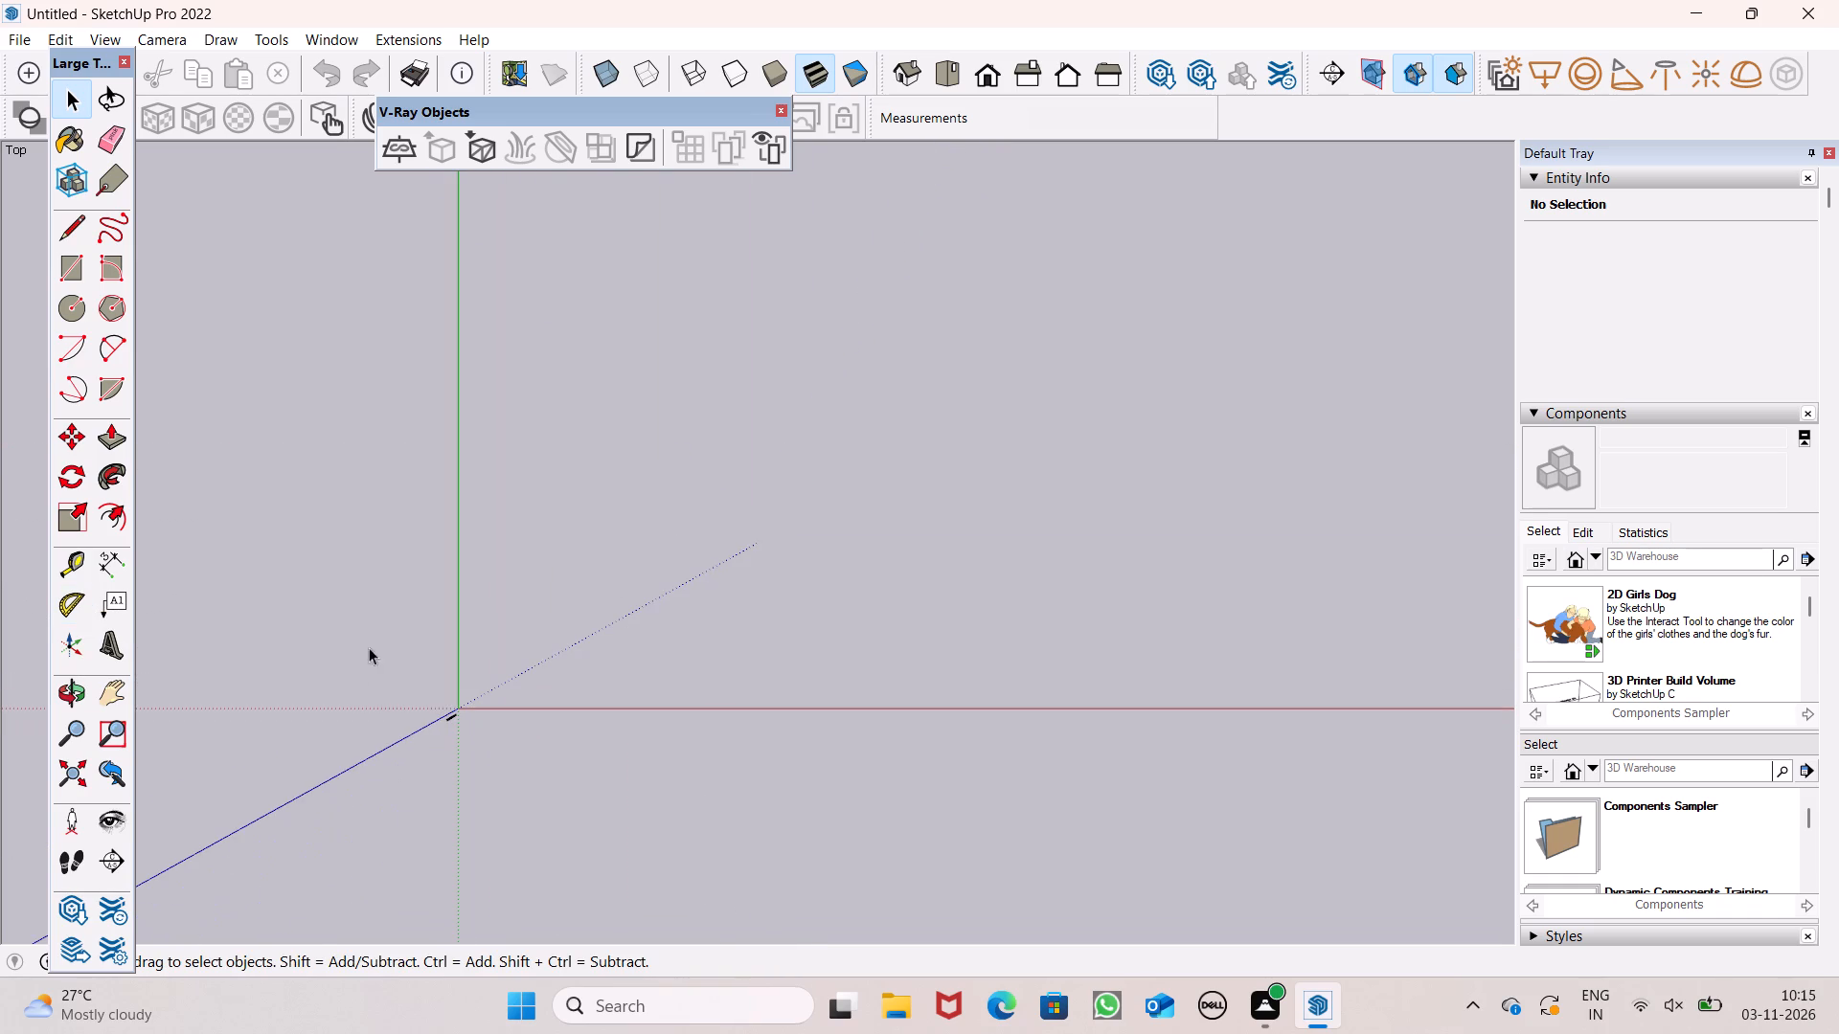
pyautogui.scroll(5, 783, 429)
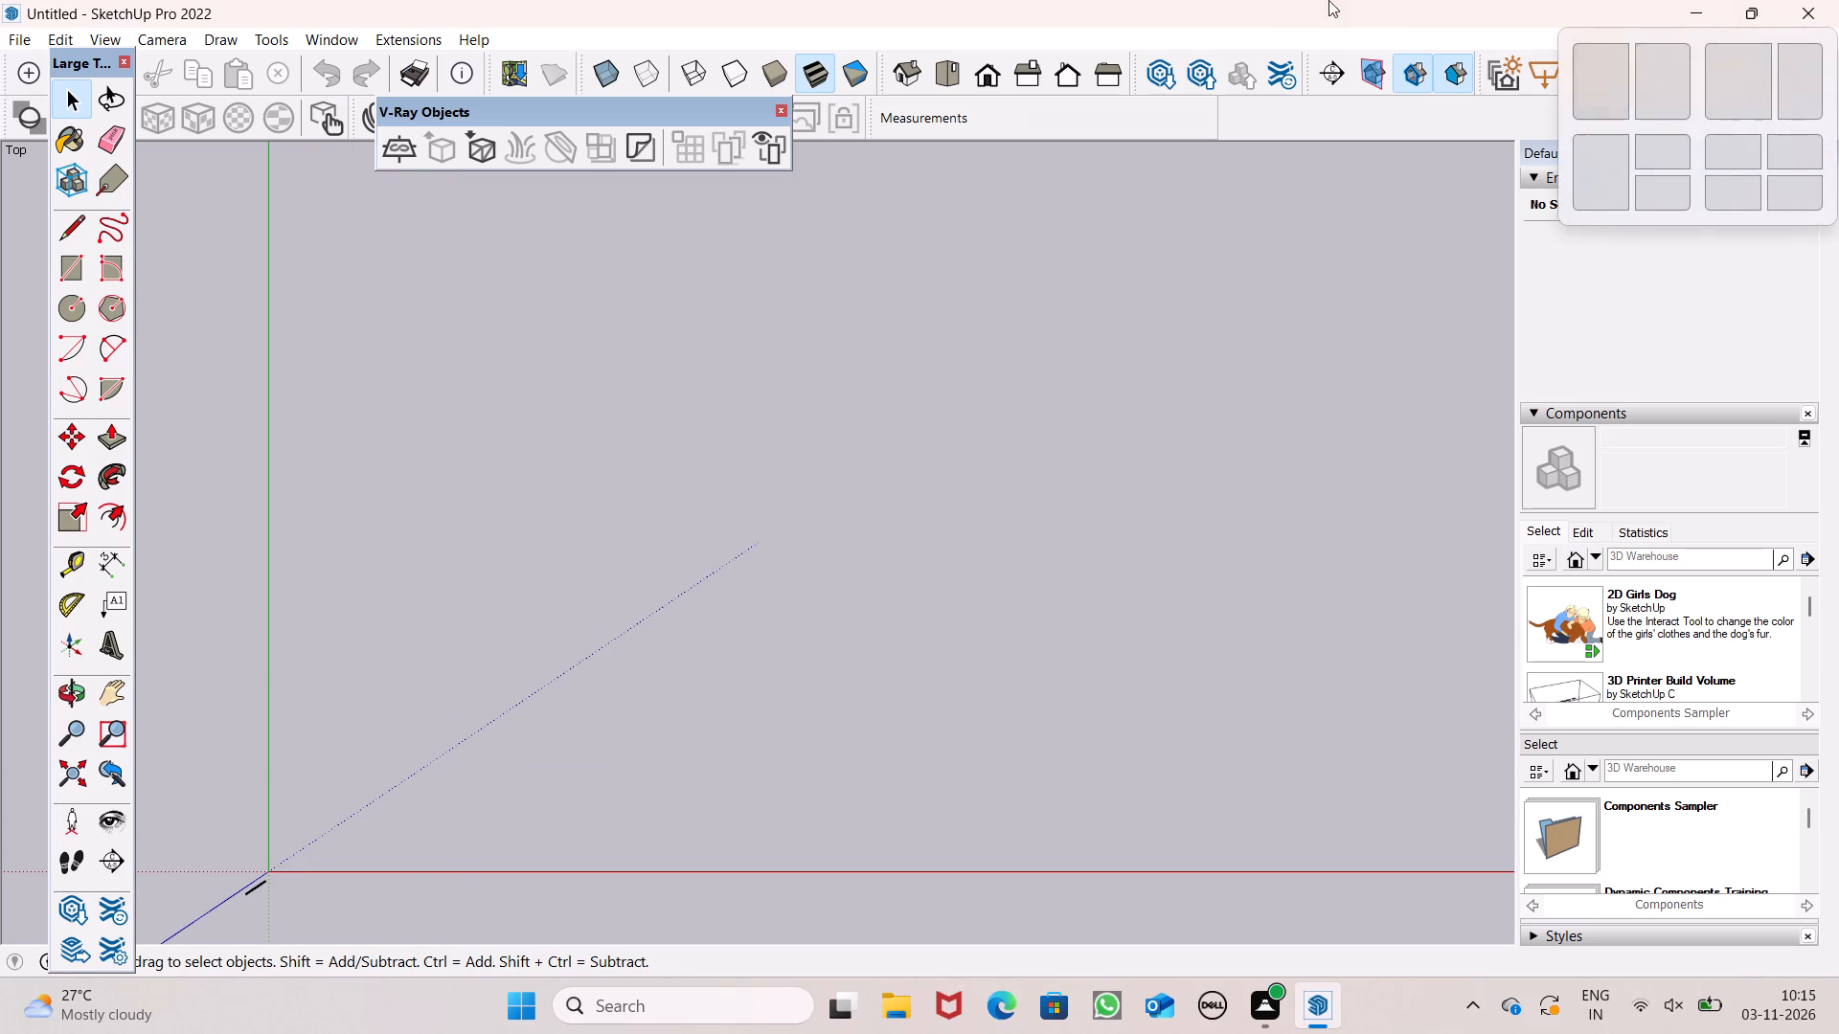
pyautogui.click(79, 279)
pyautogui.moveTo(401, 314); pyautogui.dragTo(401, 326)
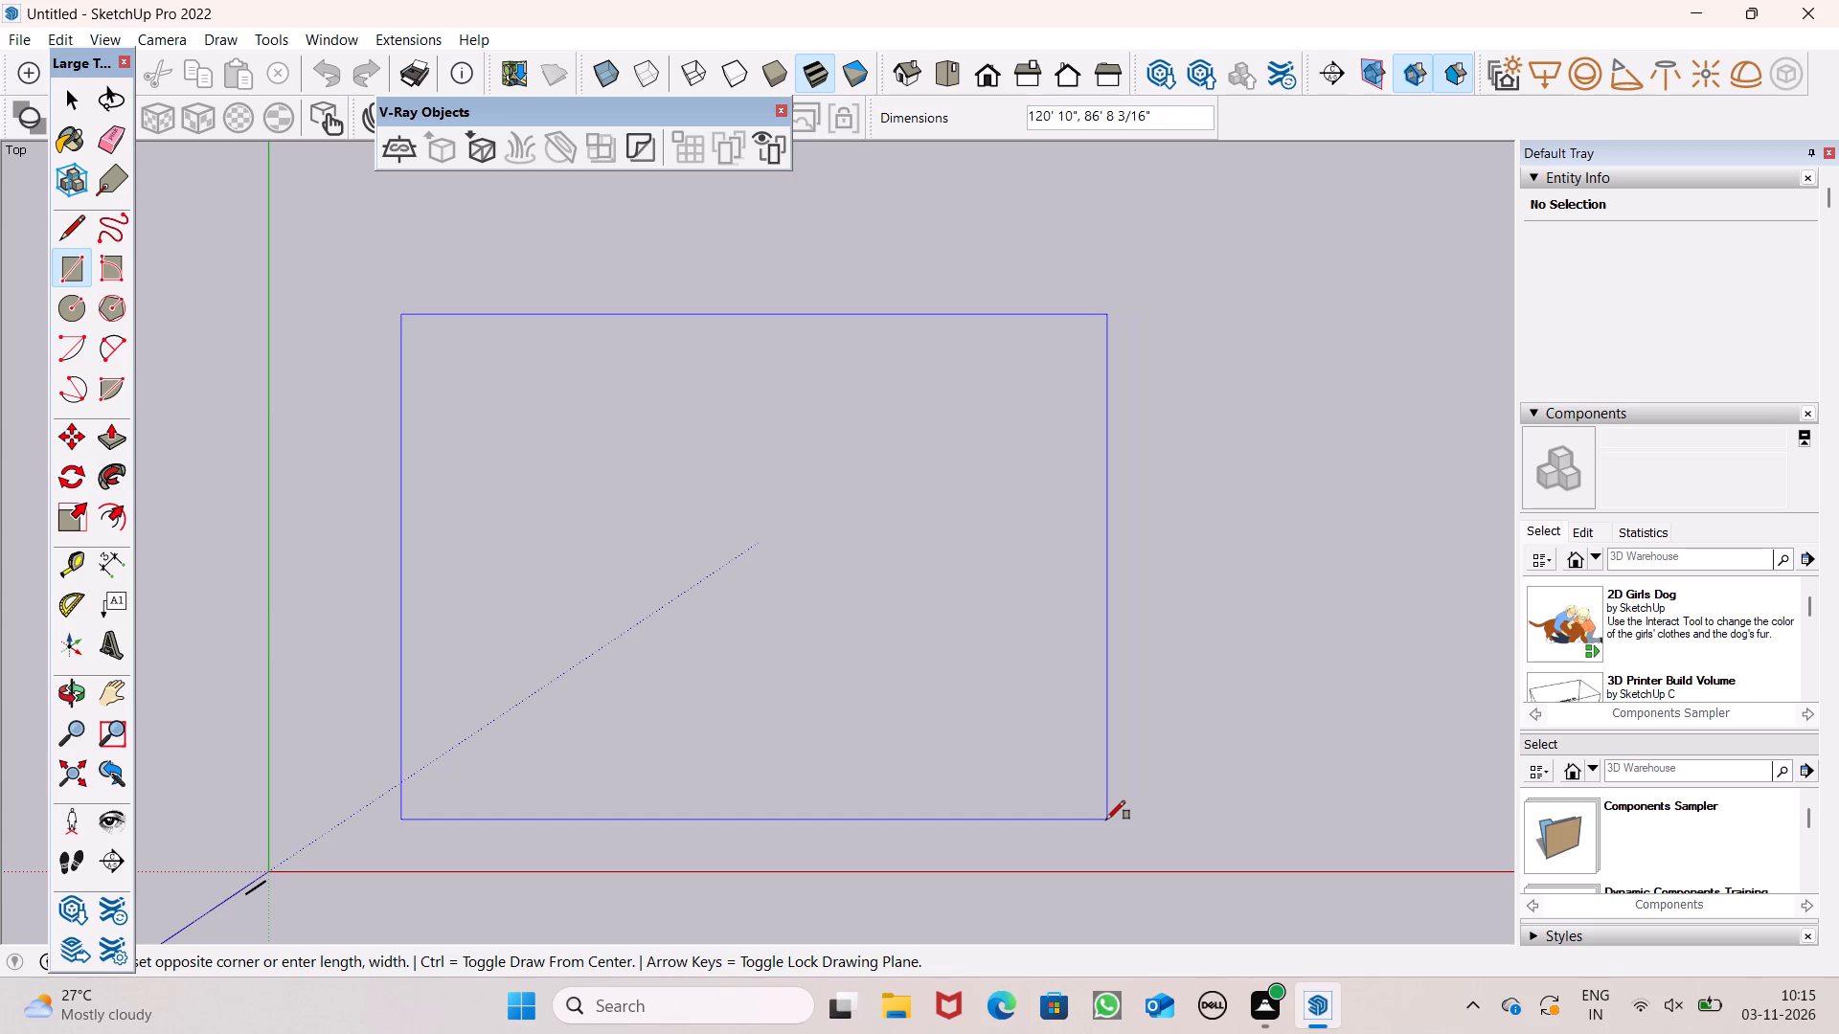
pyautogui.press('8')
pyautogui.press('0')
pyautogui.write("',")
pyautogui.write("70'")
pyautogui.press('Return')
pyautogui.press('space')
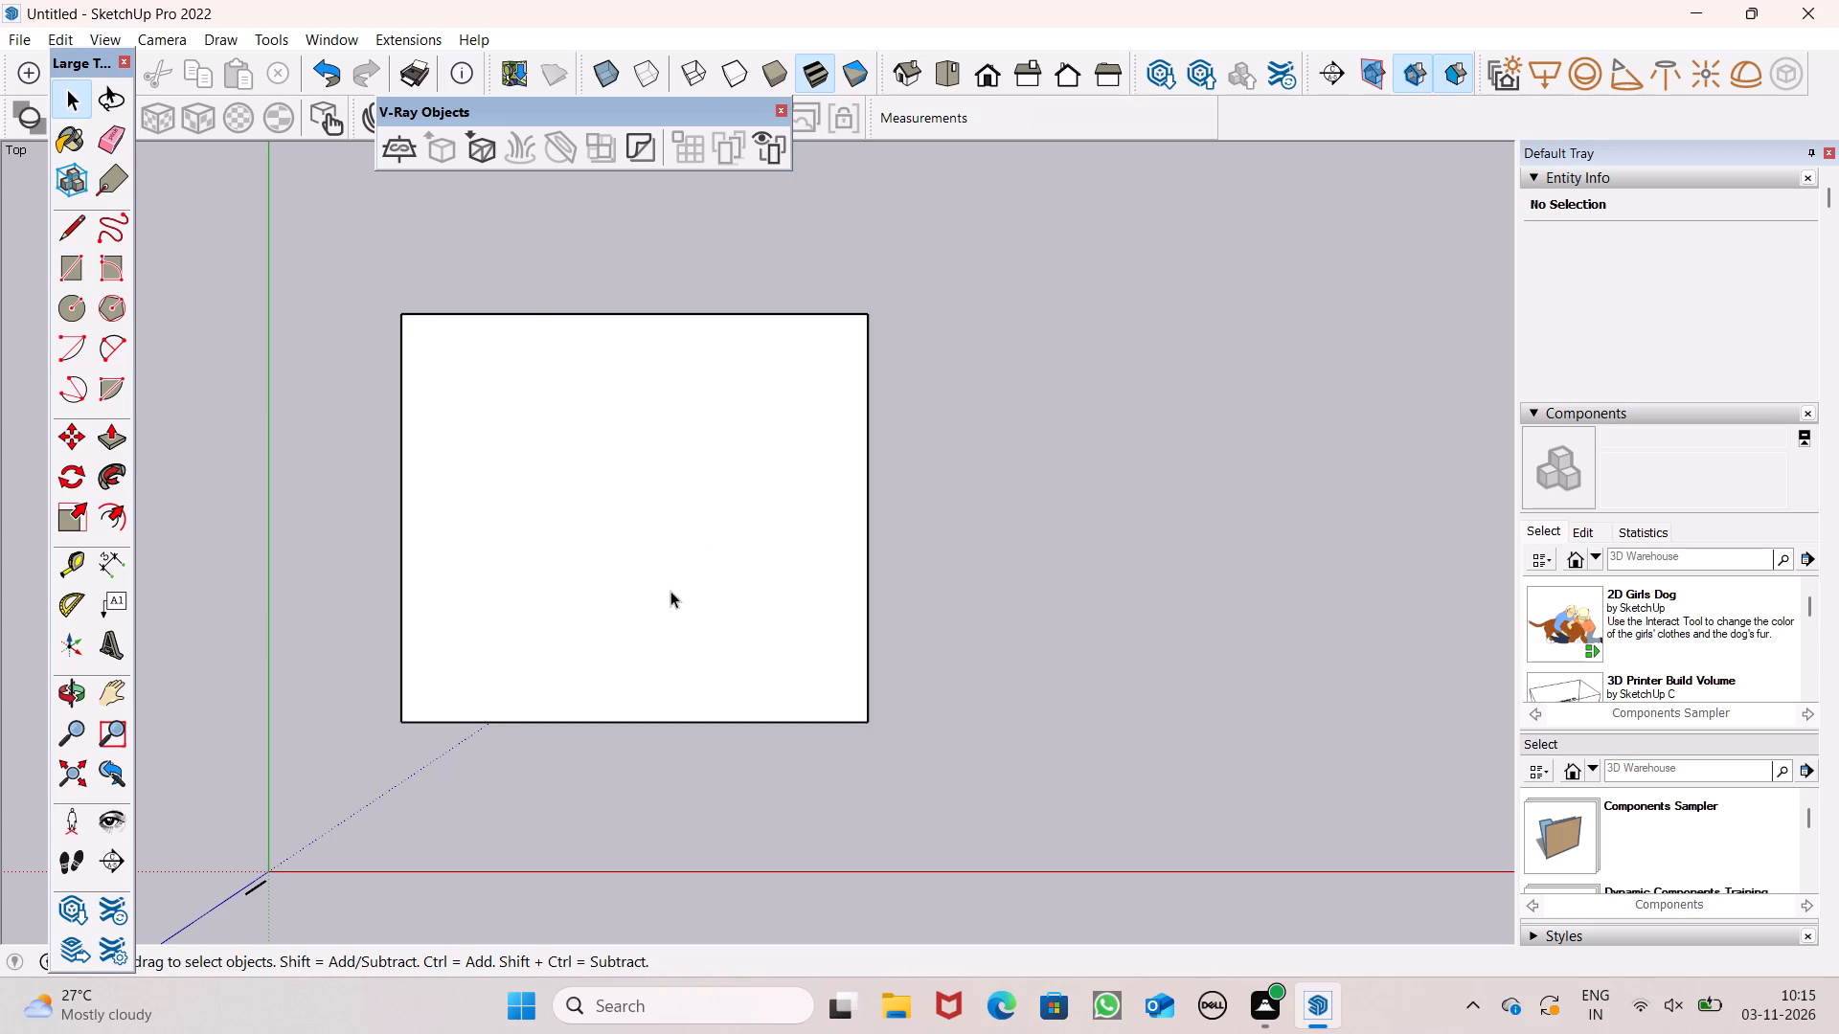
# Push/Pull the rectangle's face upward by 1' to form a base slab.
pyautogui.doubleClick(658, 580)
pyautogui.click(711, 847)
pyautogui.scroll(-1, 704, 838)
pyautogui.moveTo(684, 843); pyautogui.dragTo(685, 789, button='middle')
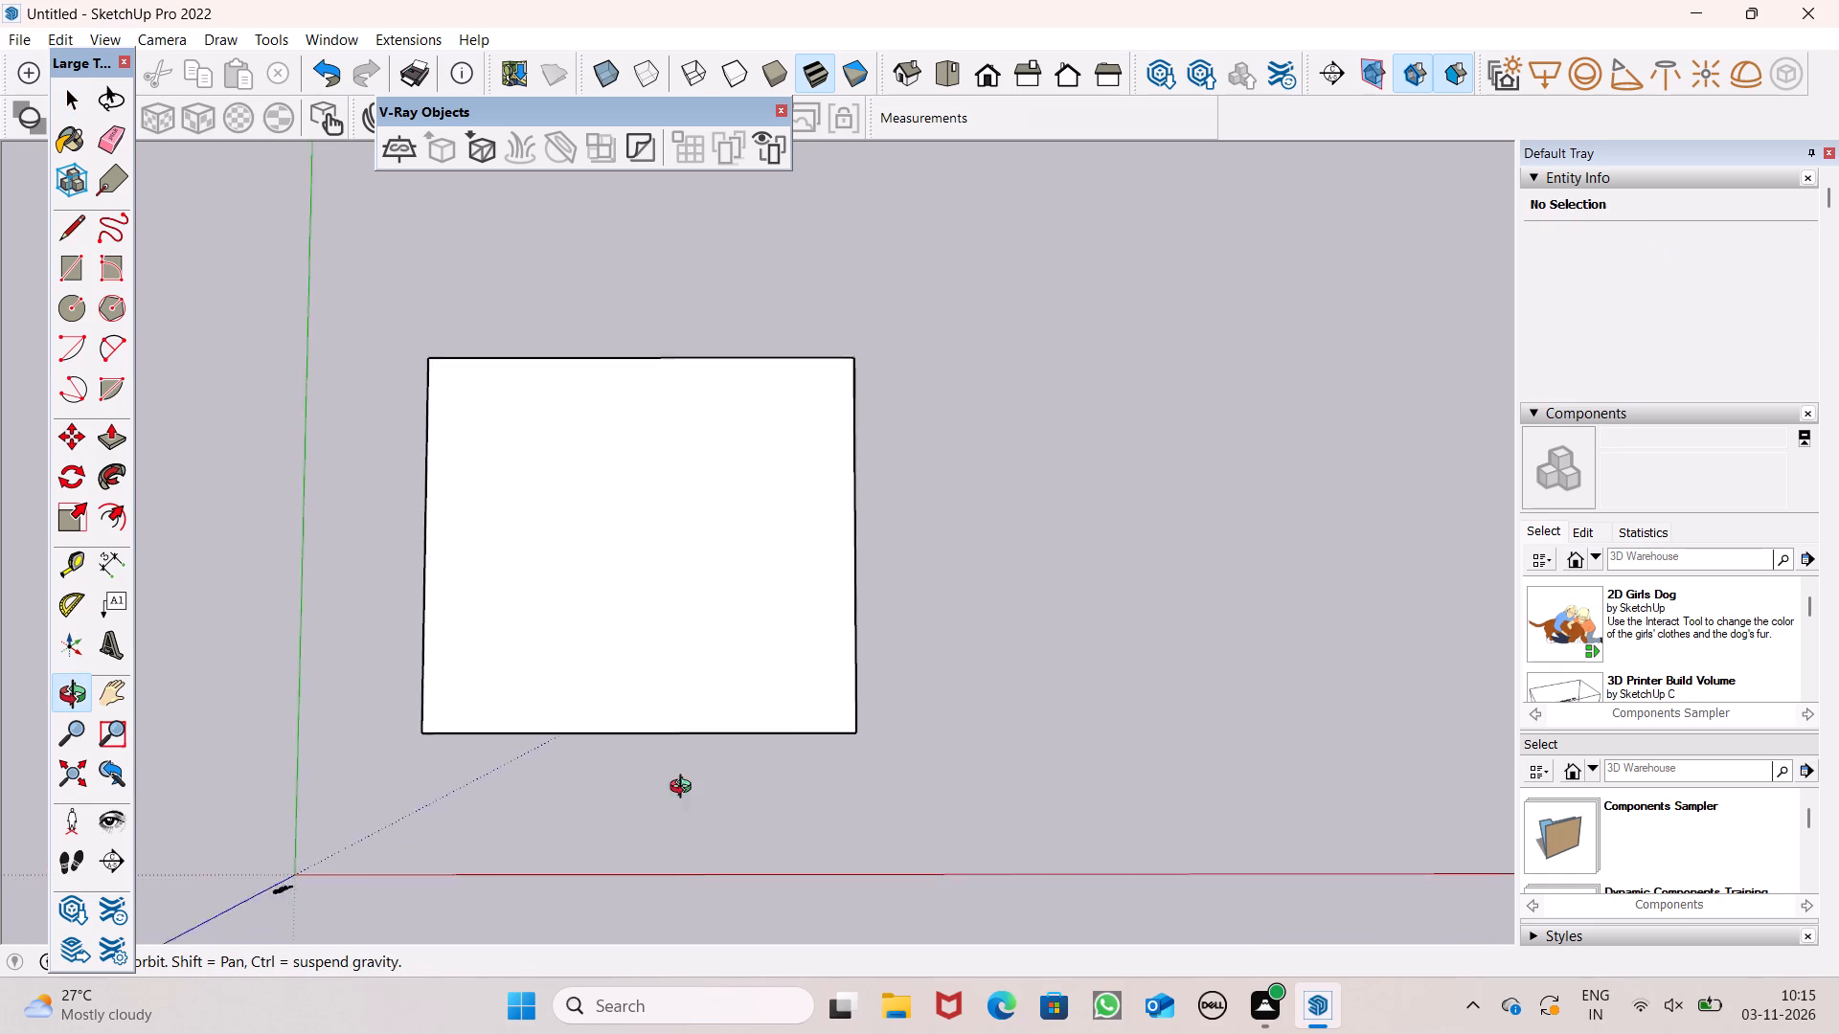
pyautogui.moveTo(685, 789); pyautogui.dragTo(692, 343, button='middle')
pyautogui.click(109, 445)
pyautogui.scroll(3, 487, 562)
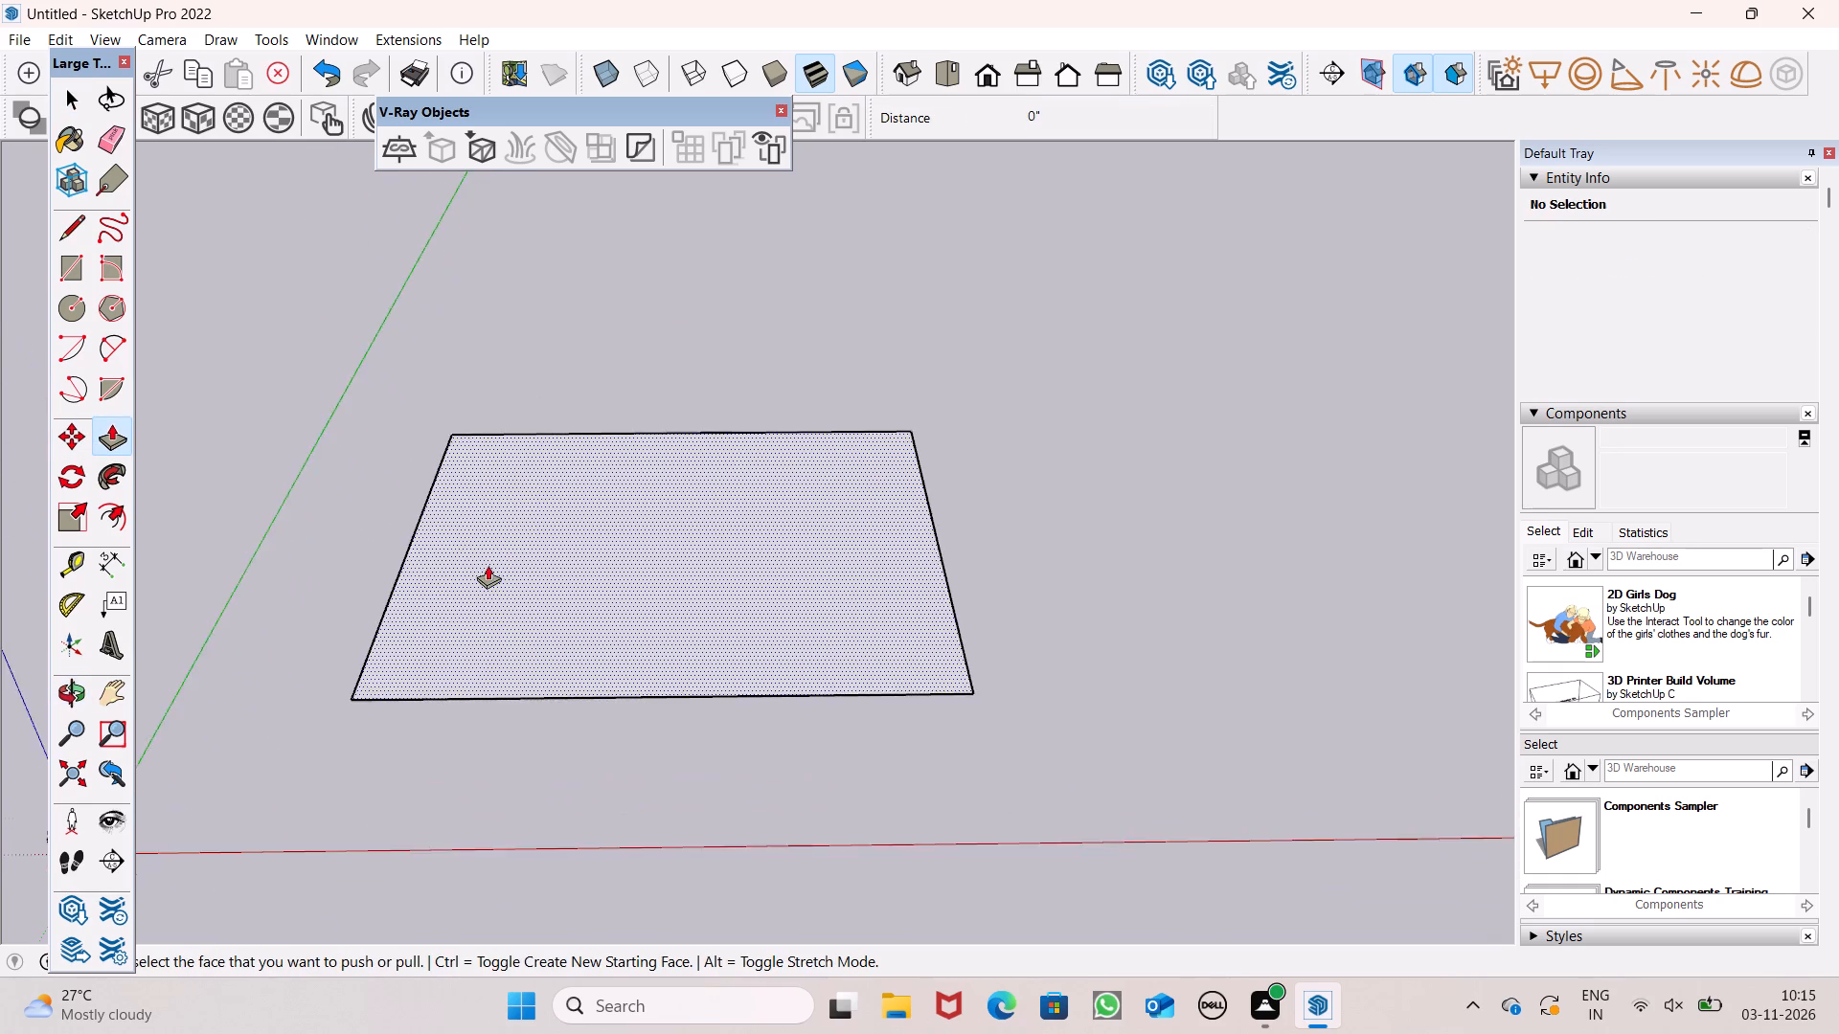
pyautogui.moveTo(505, 659); pyautogui.dragTo(480, 547)
pyautogui.write("1'")
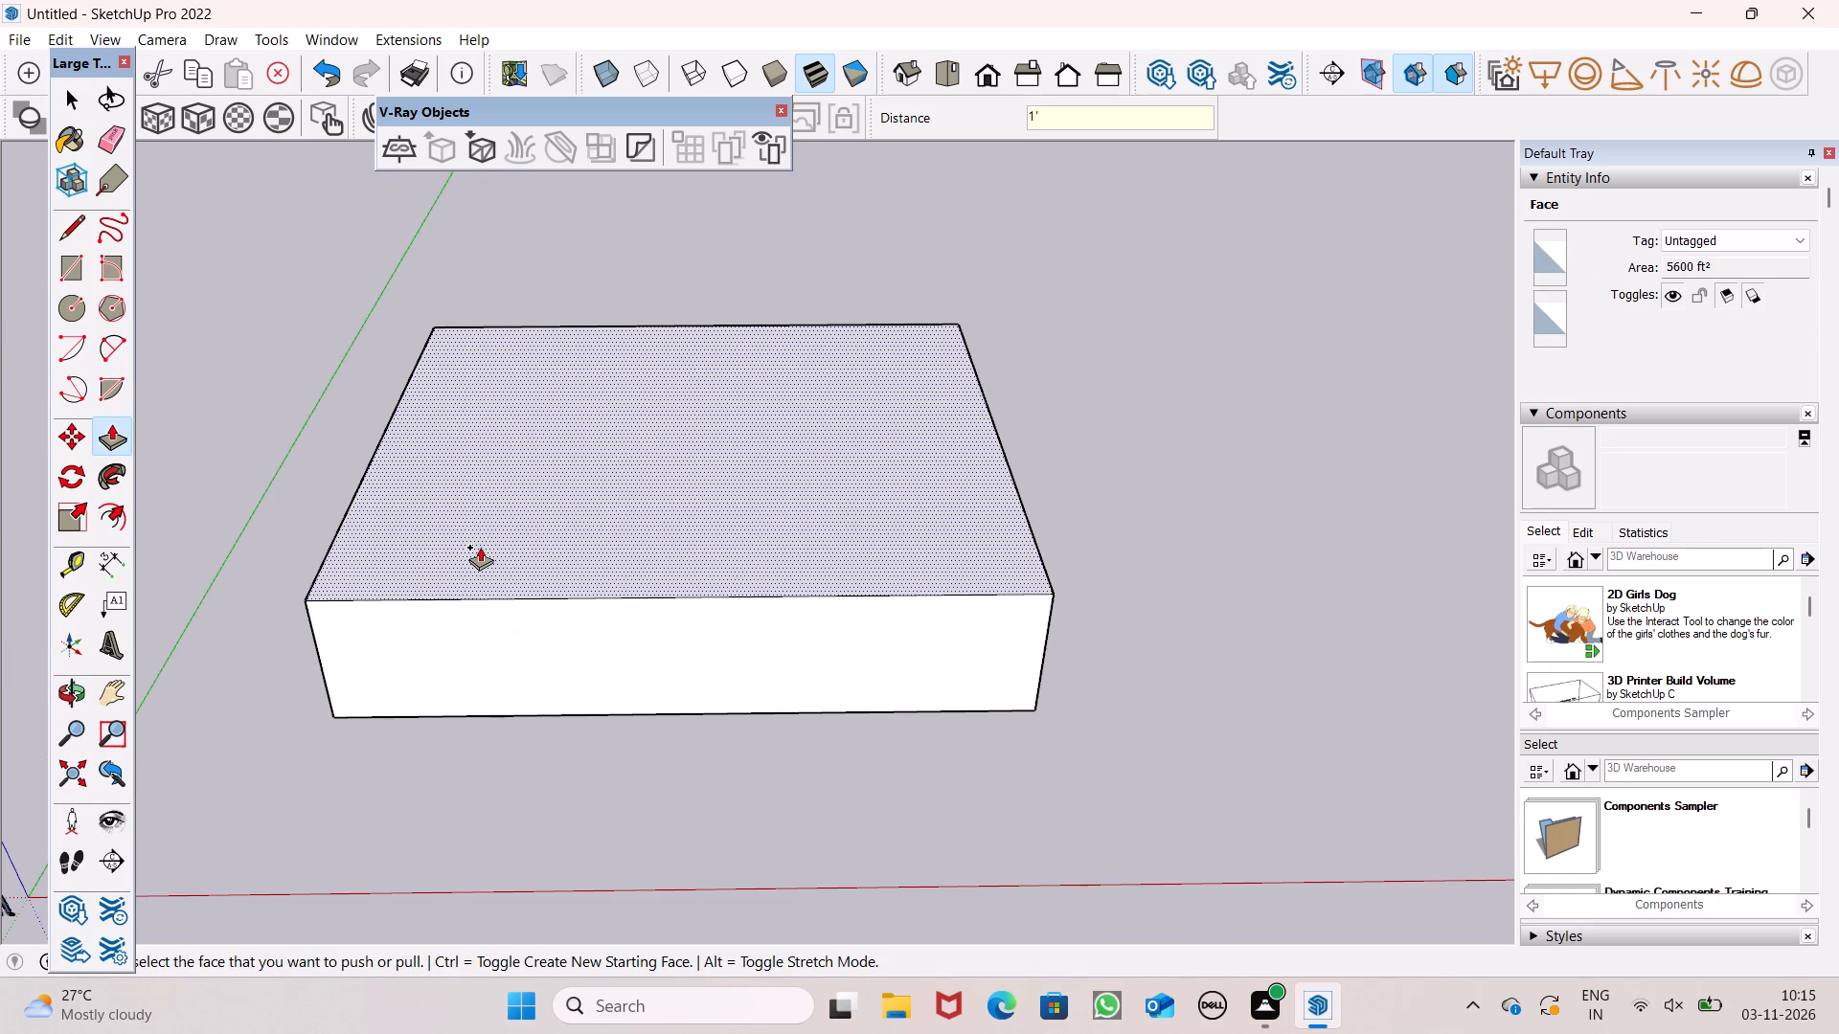
pyautogui.press('Return')
pyautogui.press('space')
# In top view, offset the outline of the slab's top face inward by 9".
pyautogui.scroll(-4, 476, 521)
pyautogui.moveTo(607, 512); pyautogui.dragTo(585, 978, button='middle')
pyautogui.scroll(1, 600, 1000)
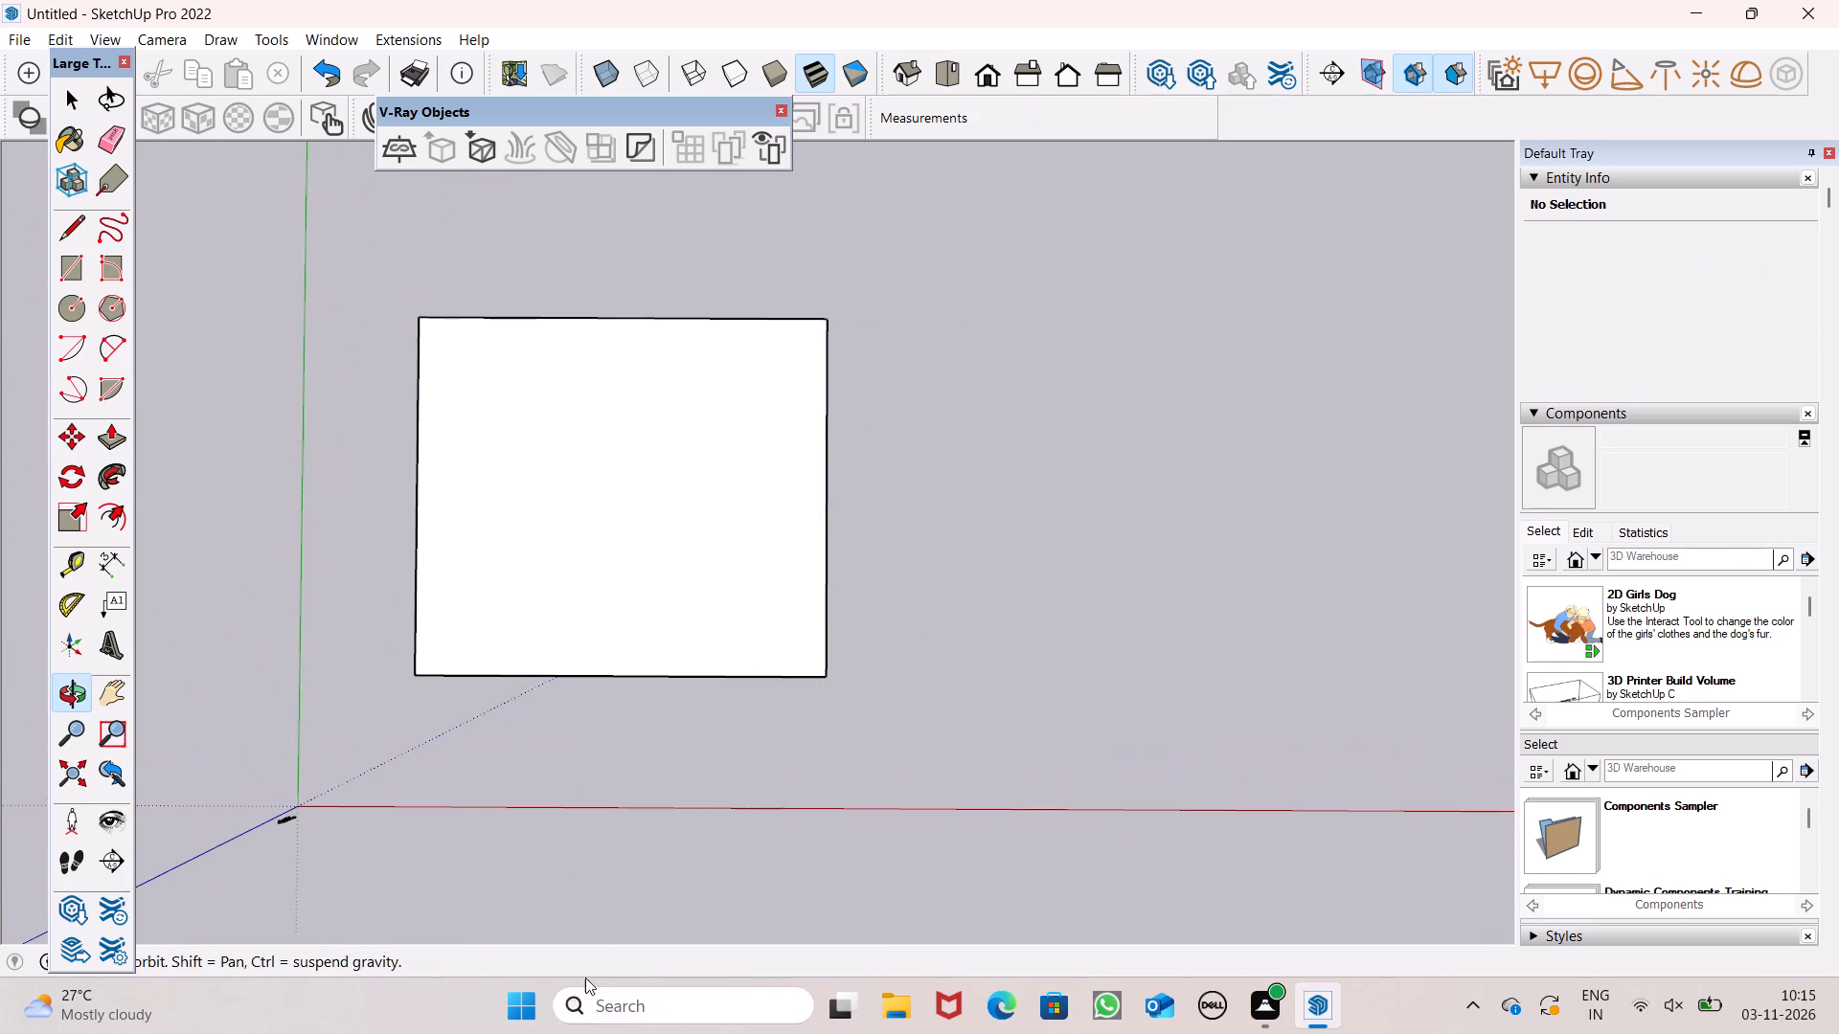
pyautogui.moveTo(585, 978); pyautogui.dragTo(594, 998, button='middle')
pyautogui.click(952, 67)
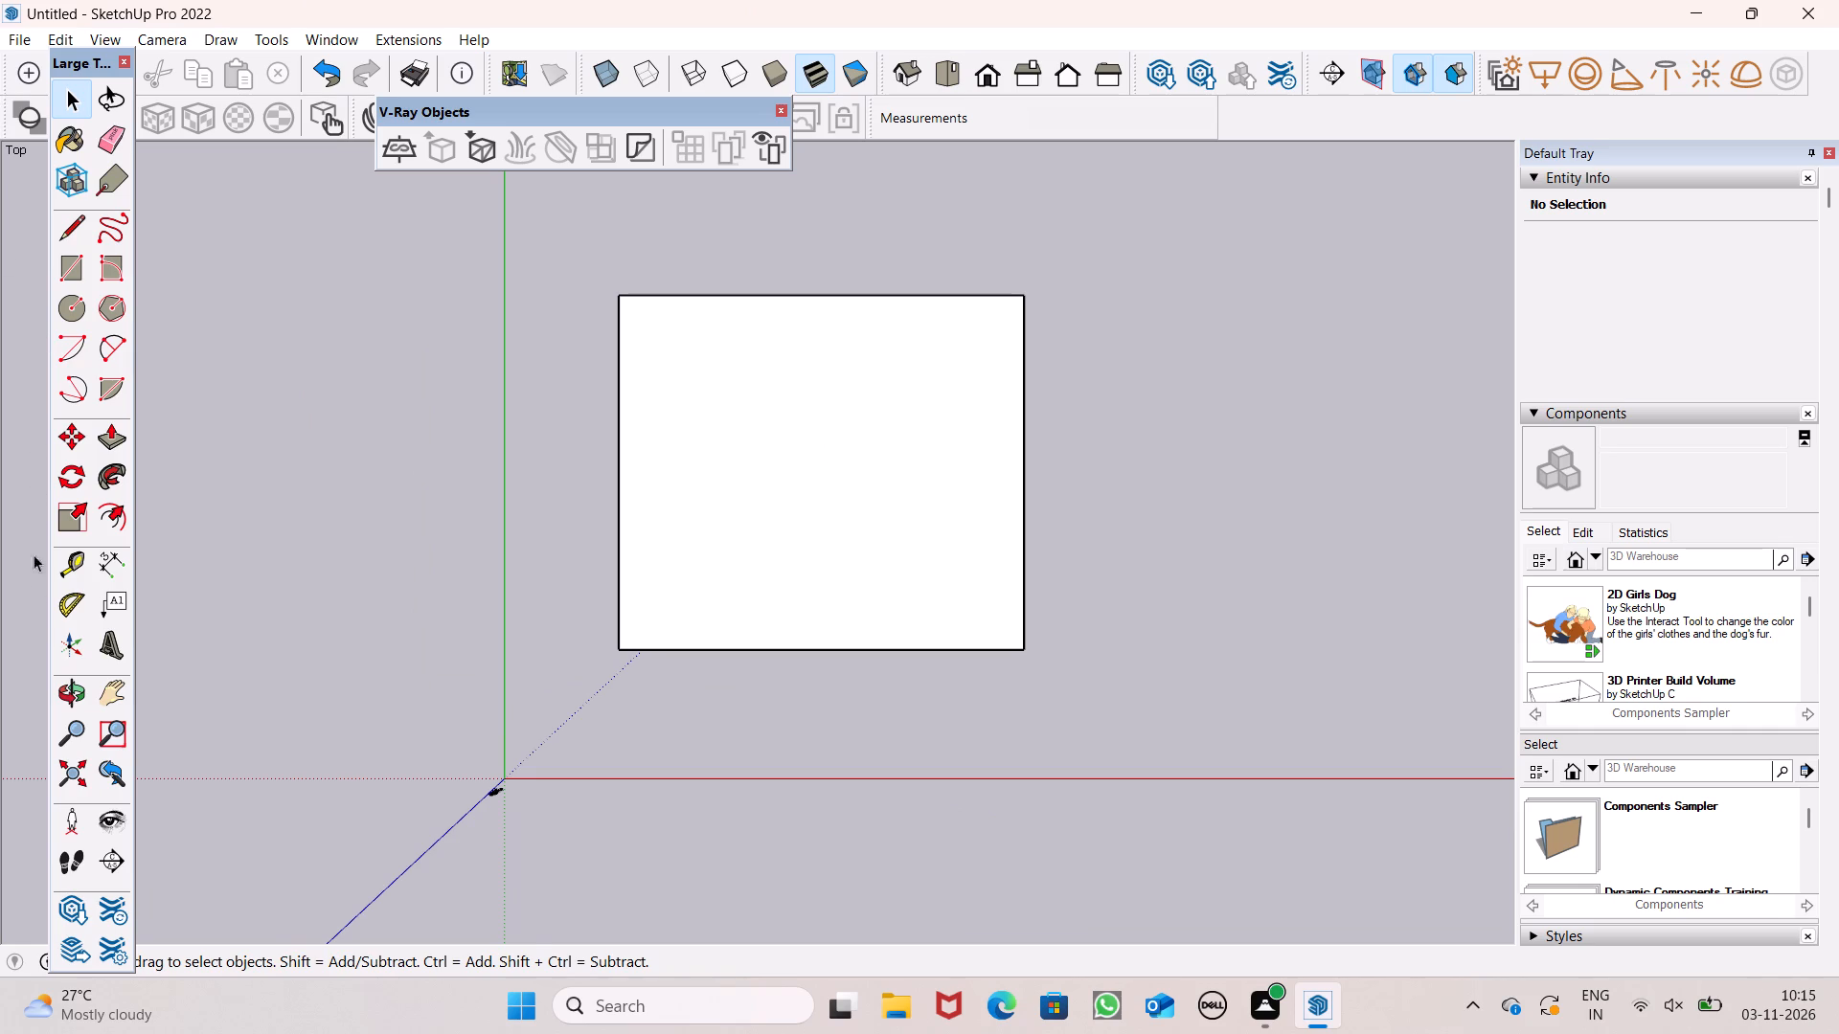
pyautogui.scroll(-2, 210, 540)
pyautogui.scroll(3, 976, 322)
pyautogui.scroll(-1, 538, 477)
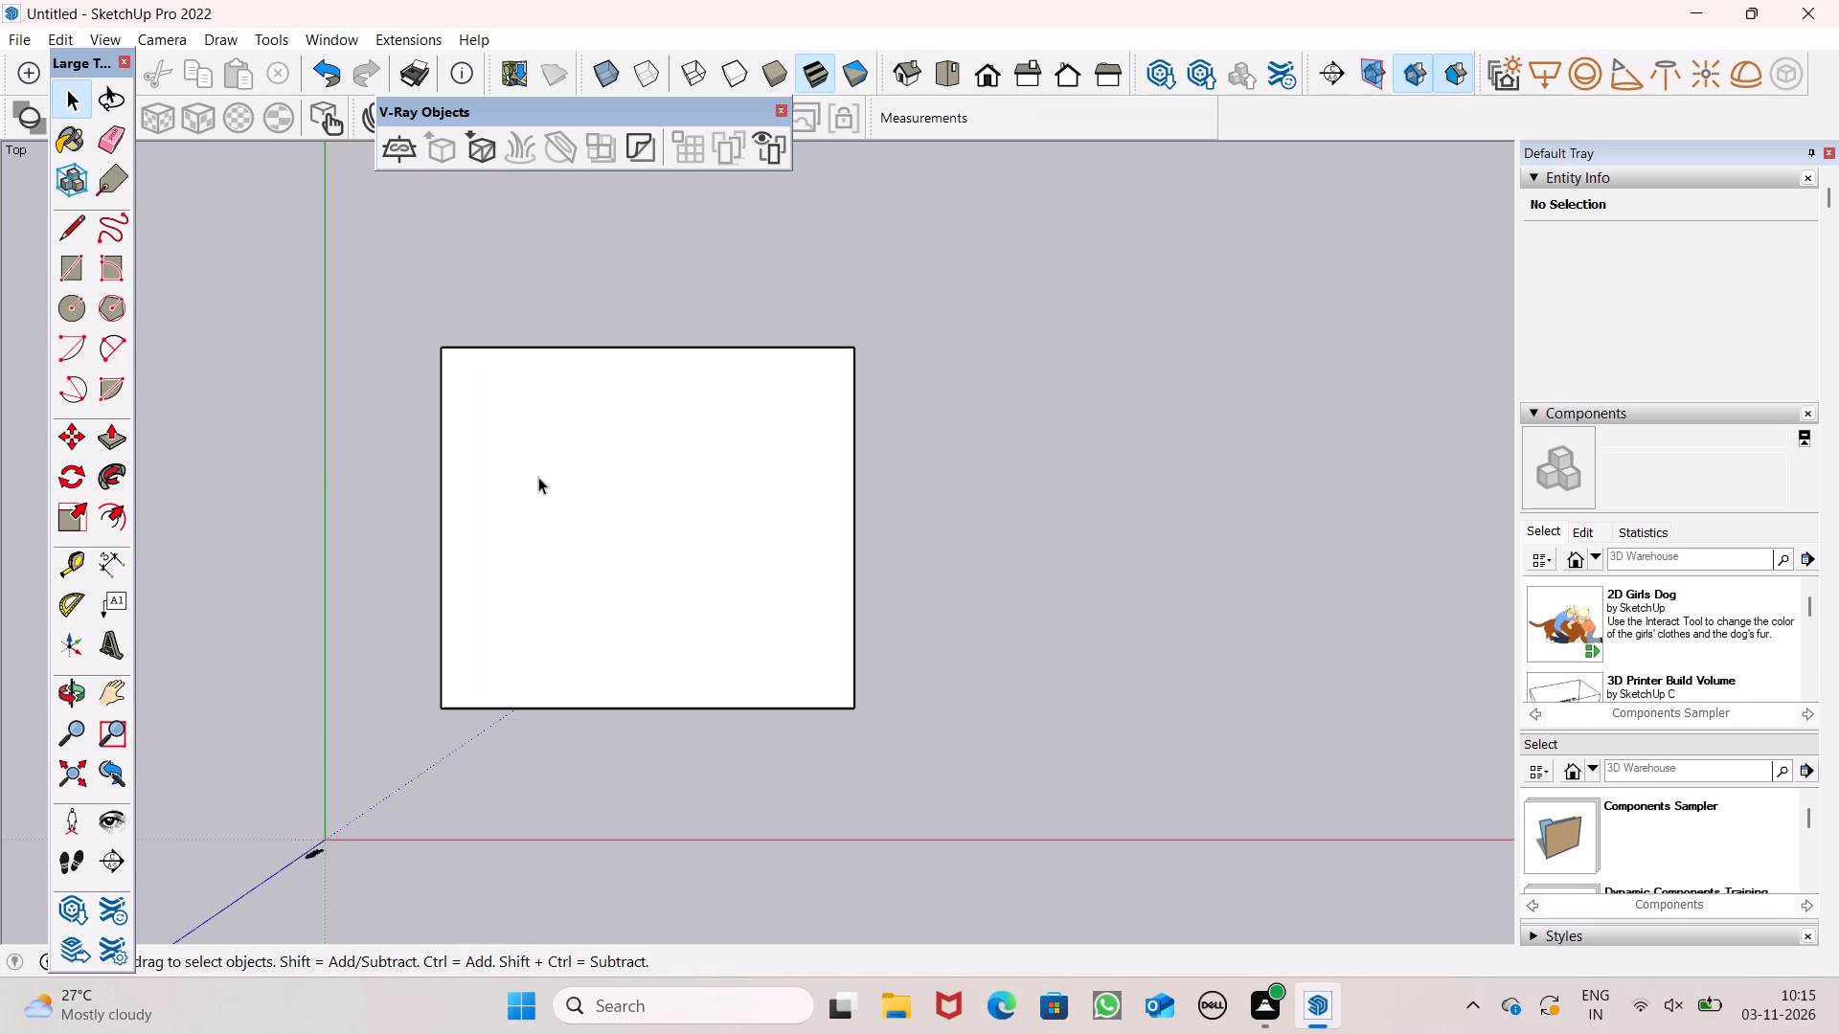
pyautogui.click(95, 518)
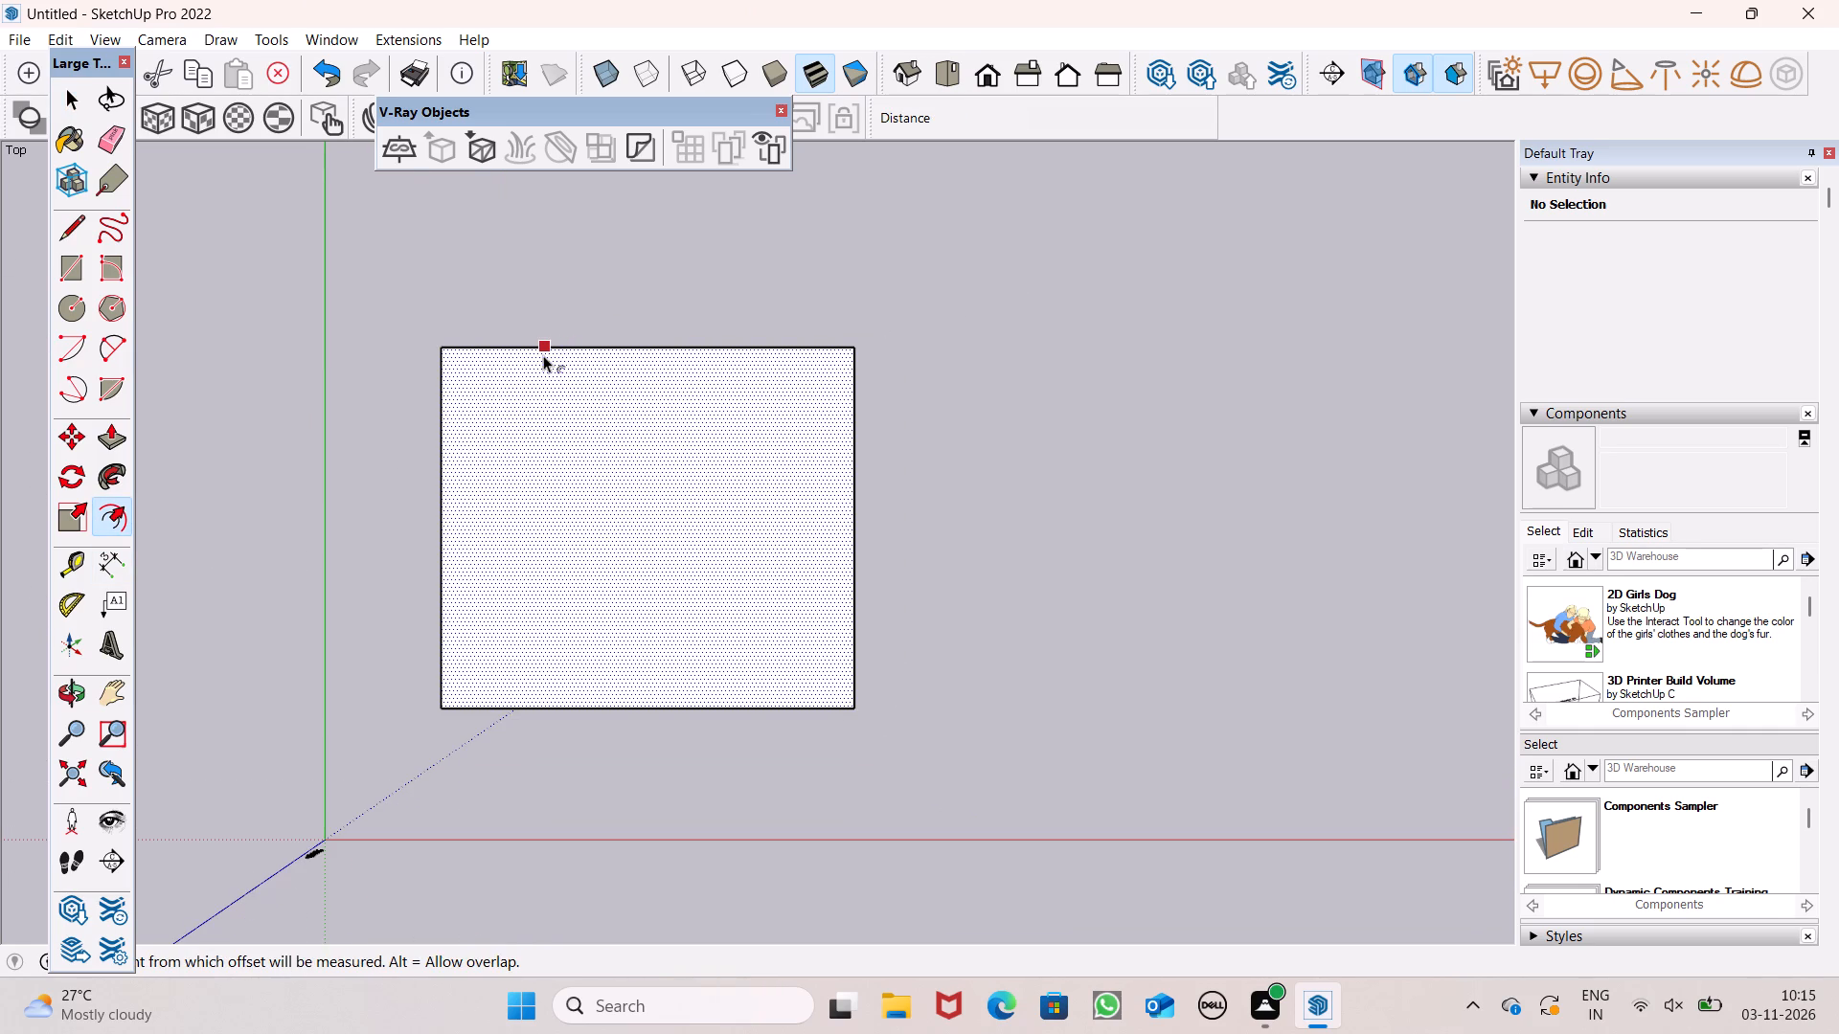
pyautogui.moveTo(543, 355); pyautogui.dragTo(542, 380)
pyautogui.write('9"')
pyautogui.press('Return')
pyautogui.press('space')
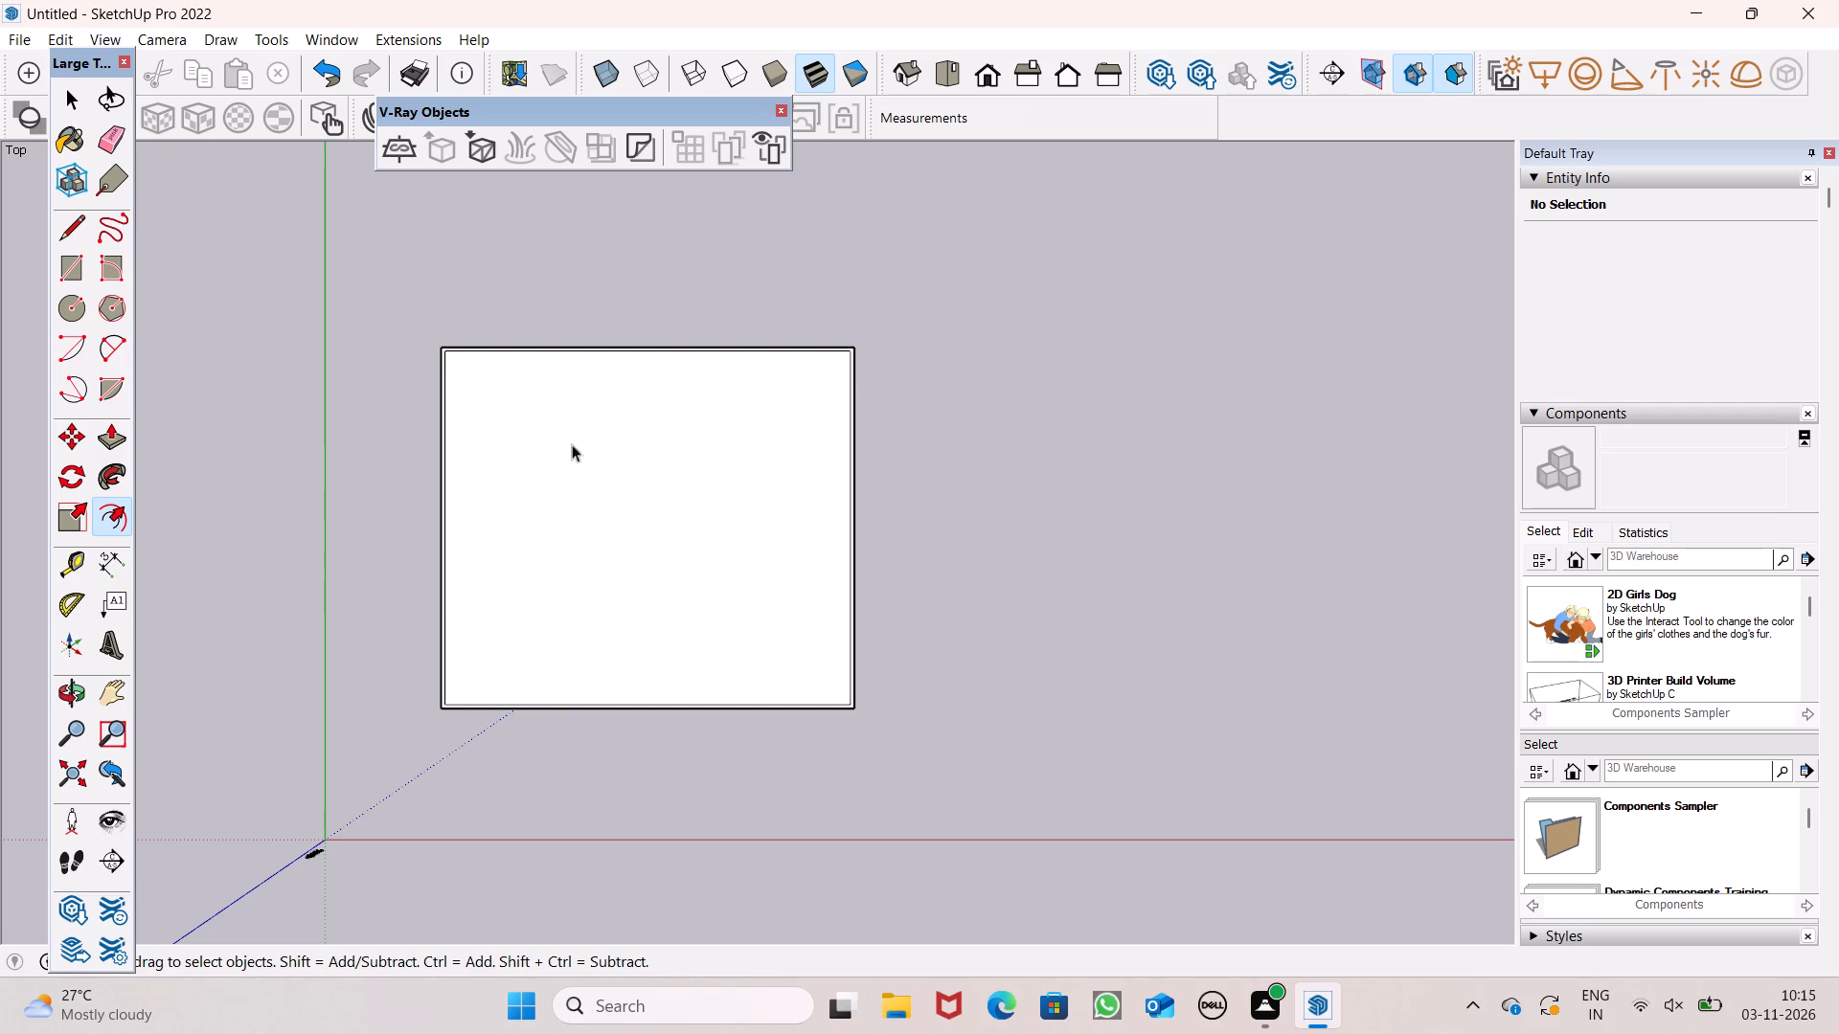
# In top view, place a guide parallel to the red axis, about 13' inside the inner outline's lower edge.
pyautogui.scroll(-2, 945, 633)
pyautogui.moveTo(905, 846); pyautogui.dragTo(910, 747, button='middle')
pyautogui.scroll(-4, 931, 683)
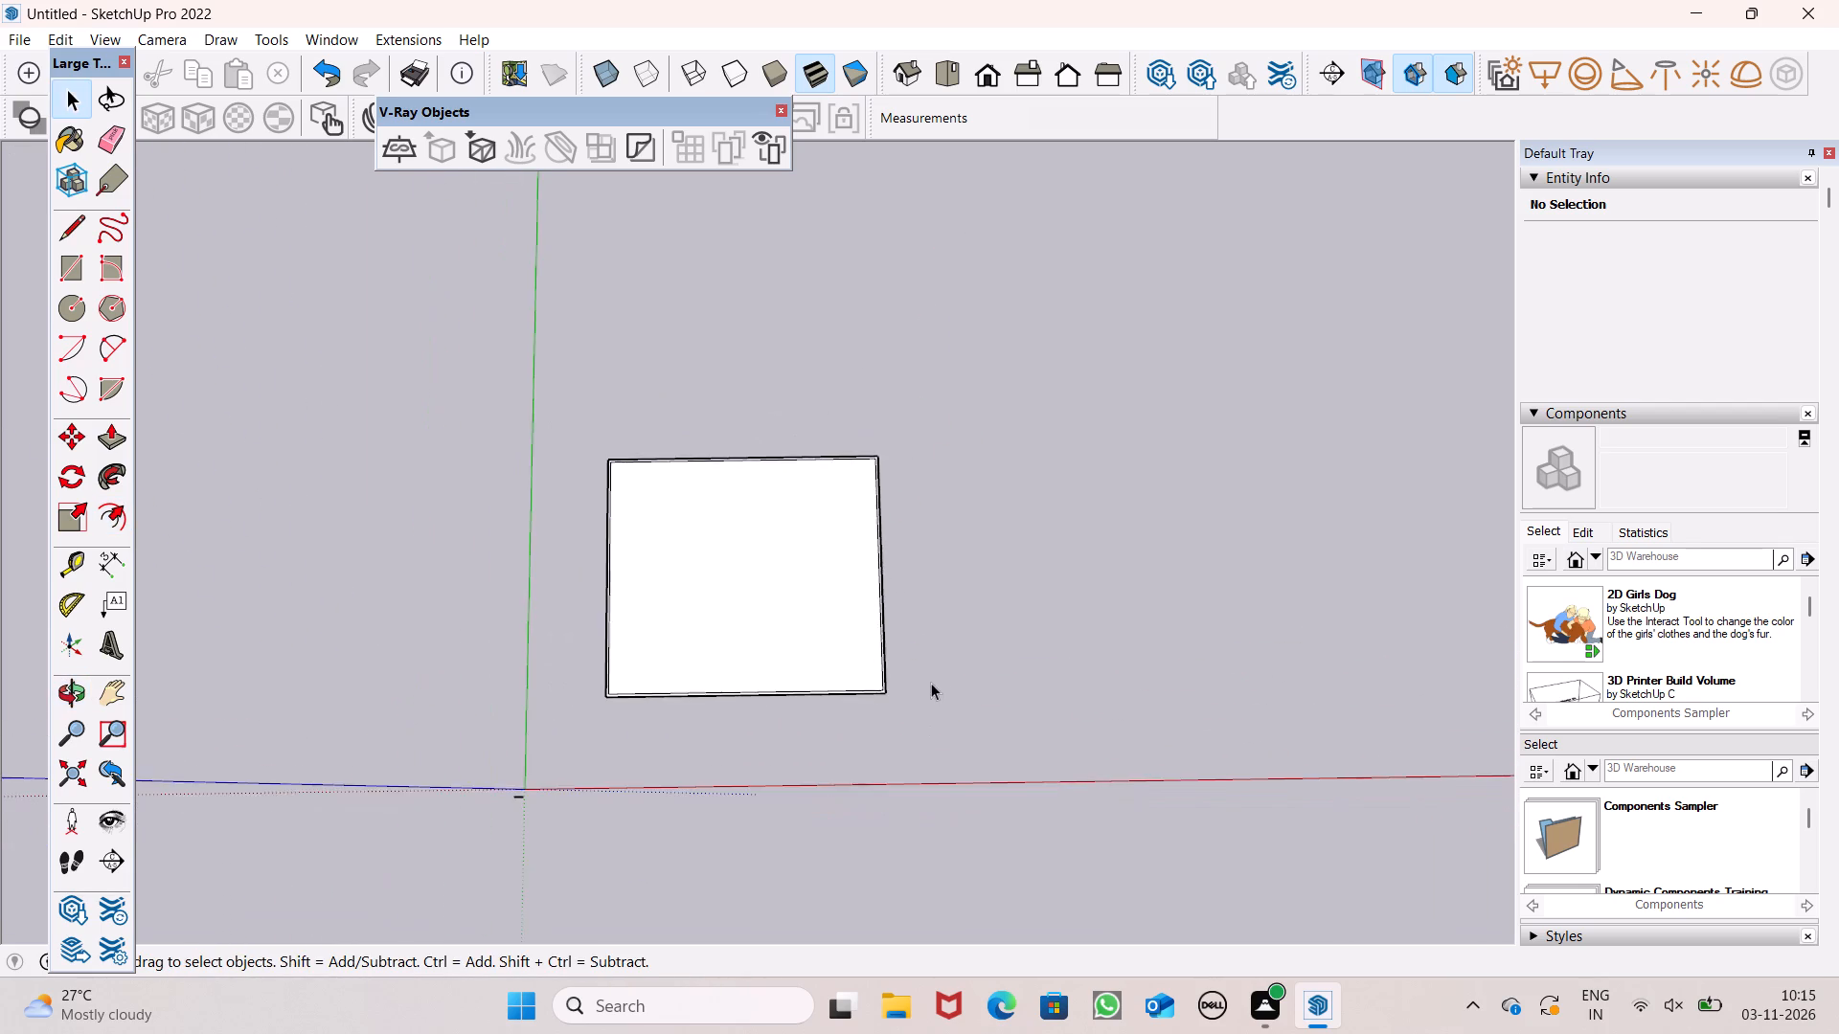
pyautogui.moveTo(942, 688); pyautogui.dragTo(941, 747, button='middle')
pyautogui.scroll(1, 939, 744)
pyautogui.click(944, 77)
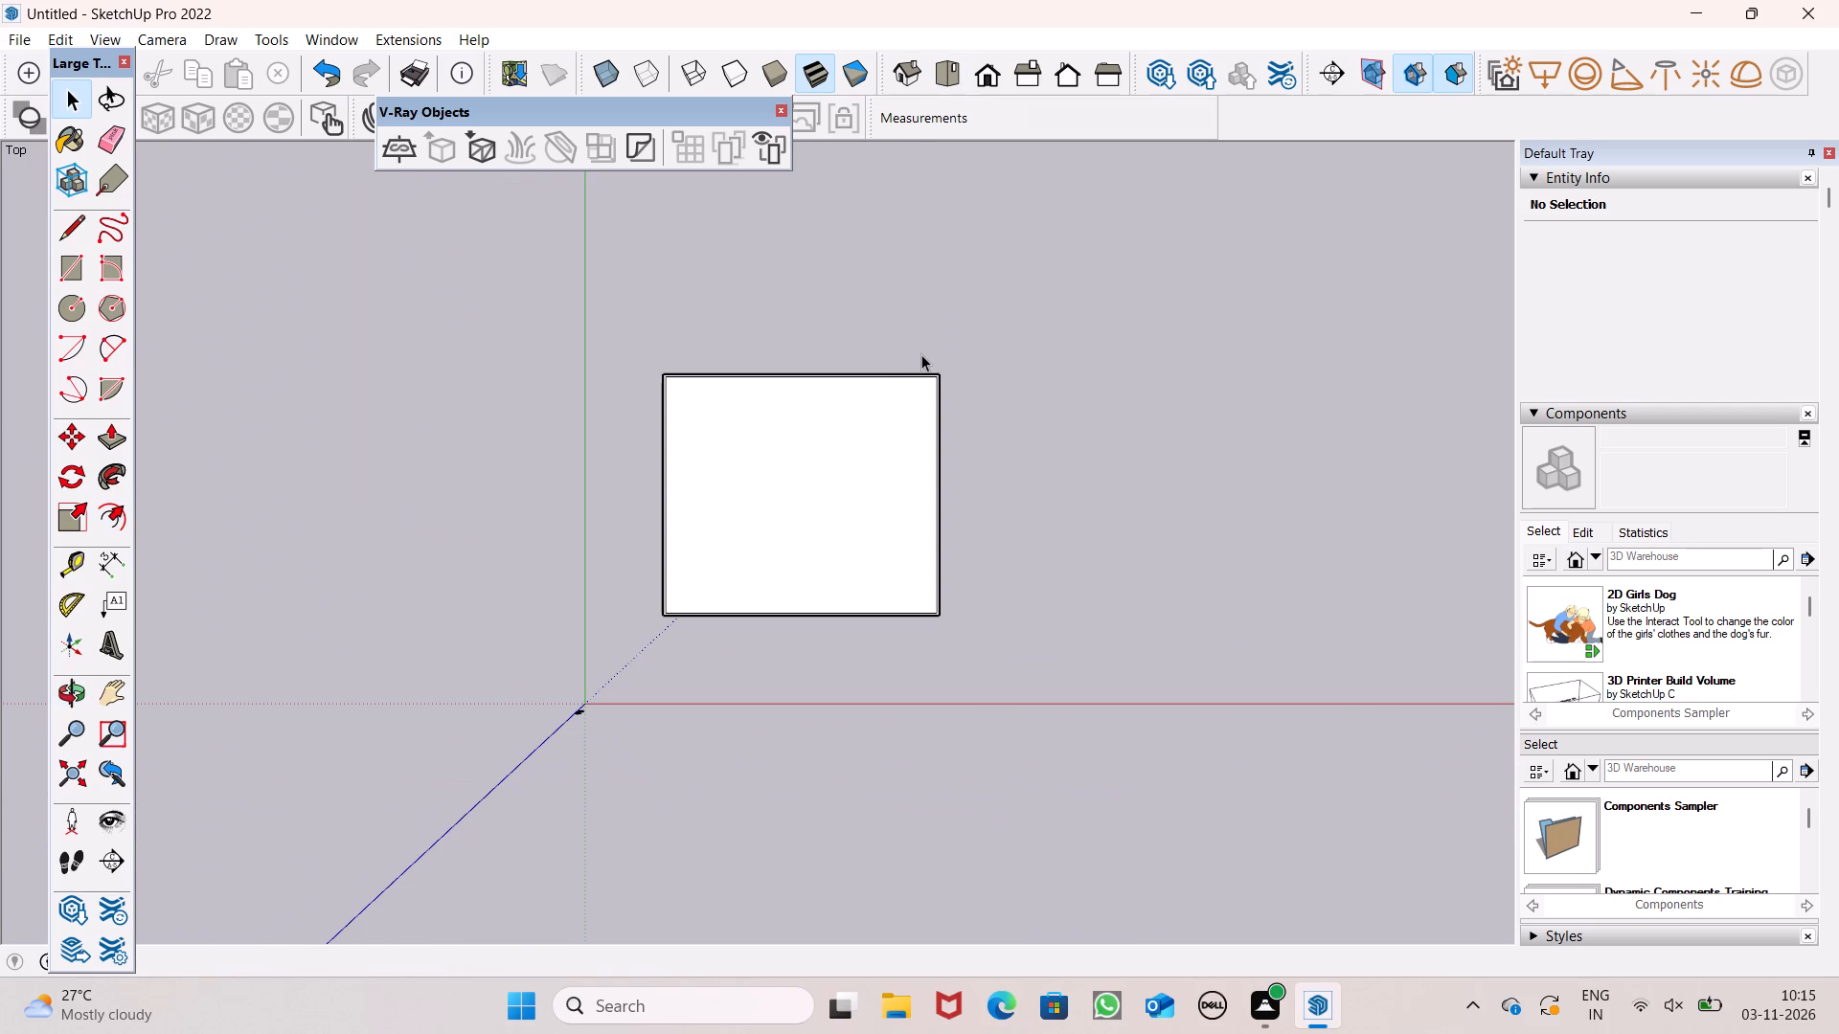
pyautogui.click(56, 569)
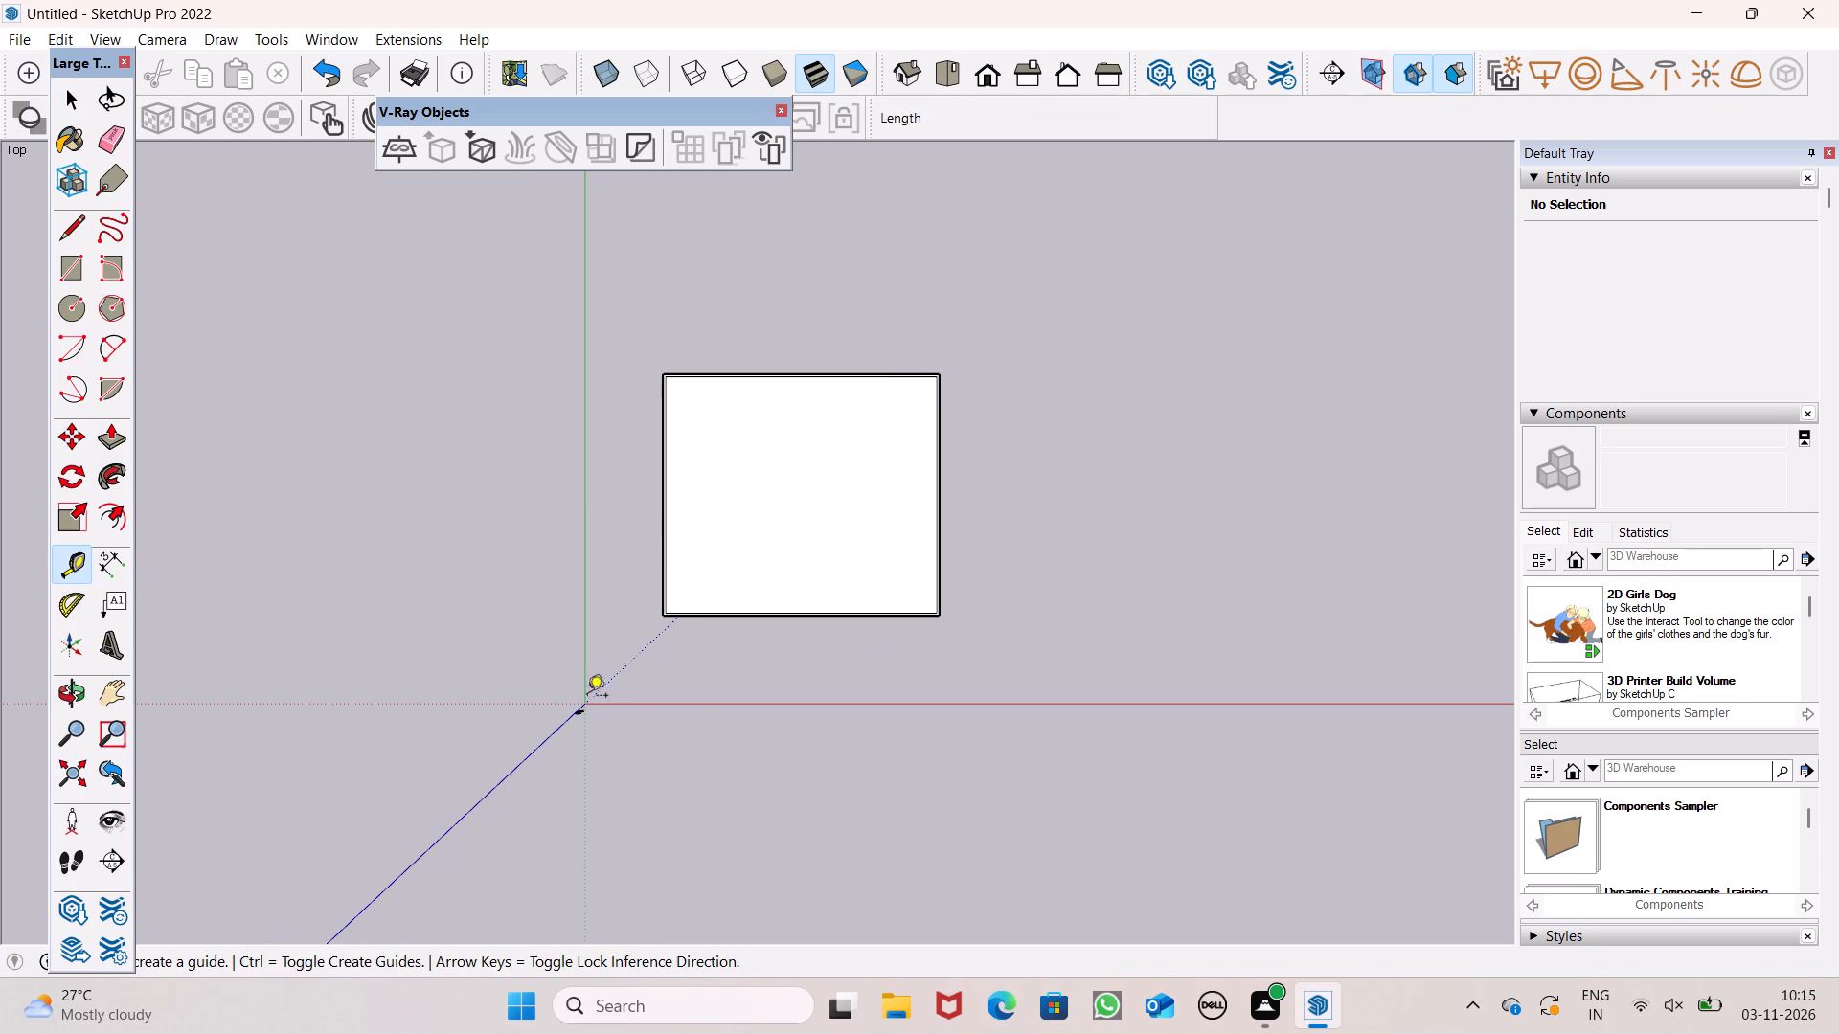
pyautogui.scroll(1, 753, 653)
pyautogui.scroll(1, 919, 556)
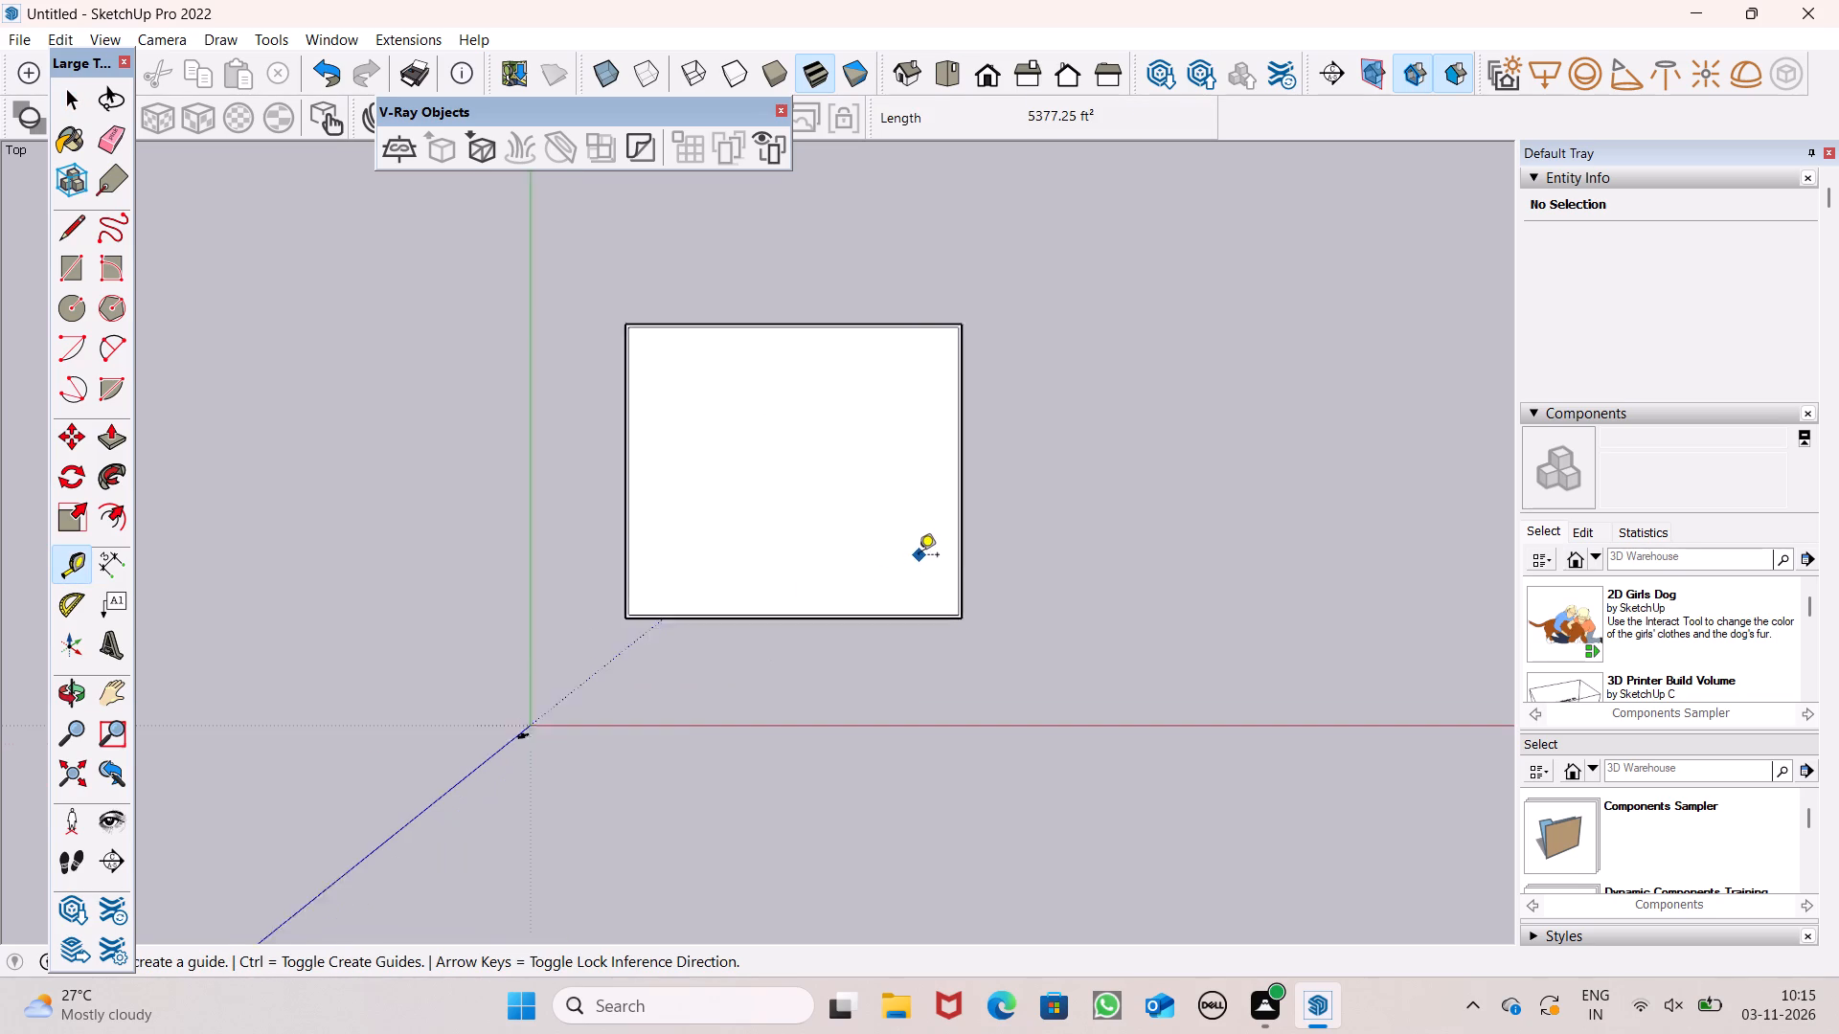
pyautogui.scroll(1, 919, 556)
pyautogui.scroll(2, 742, 551)
pyautogui.scroll(-1, 608, 566)
pyautogui.scroll(3, 768, 538)
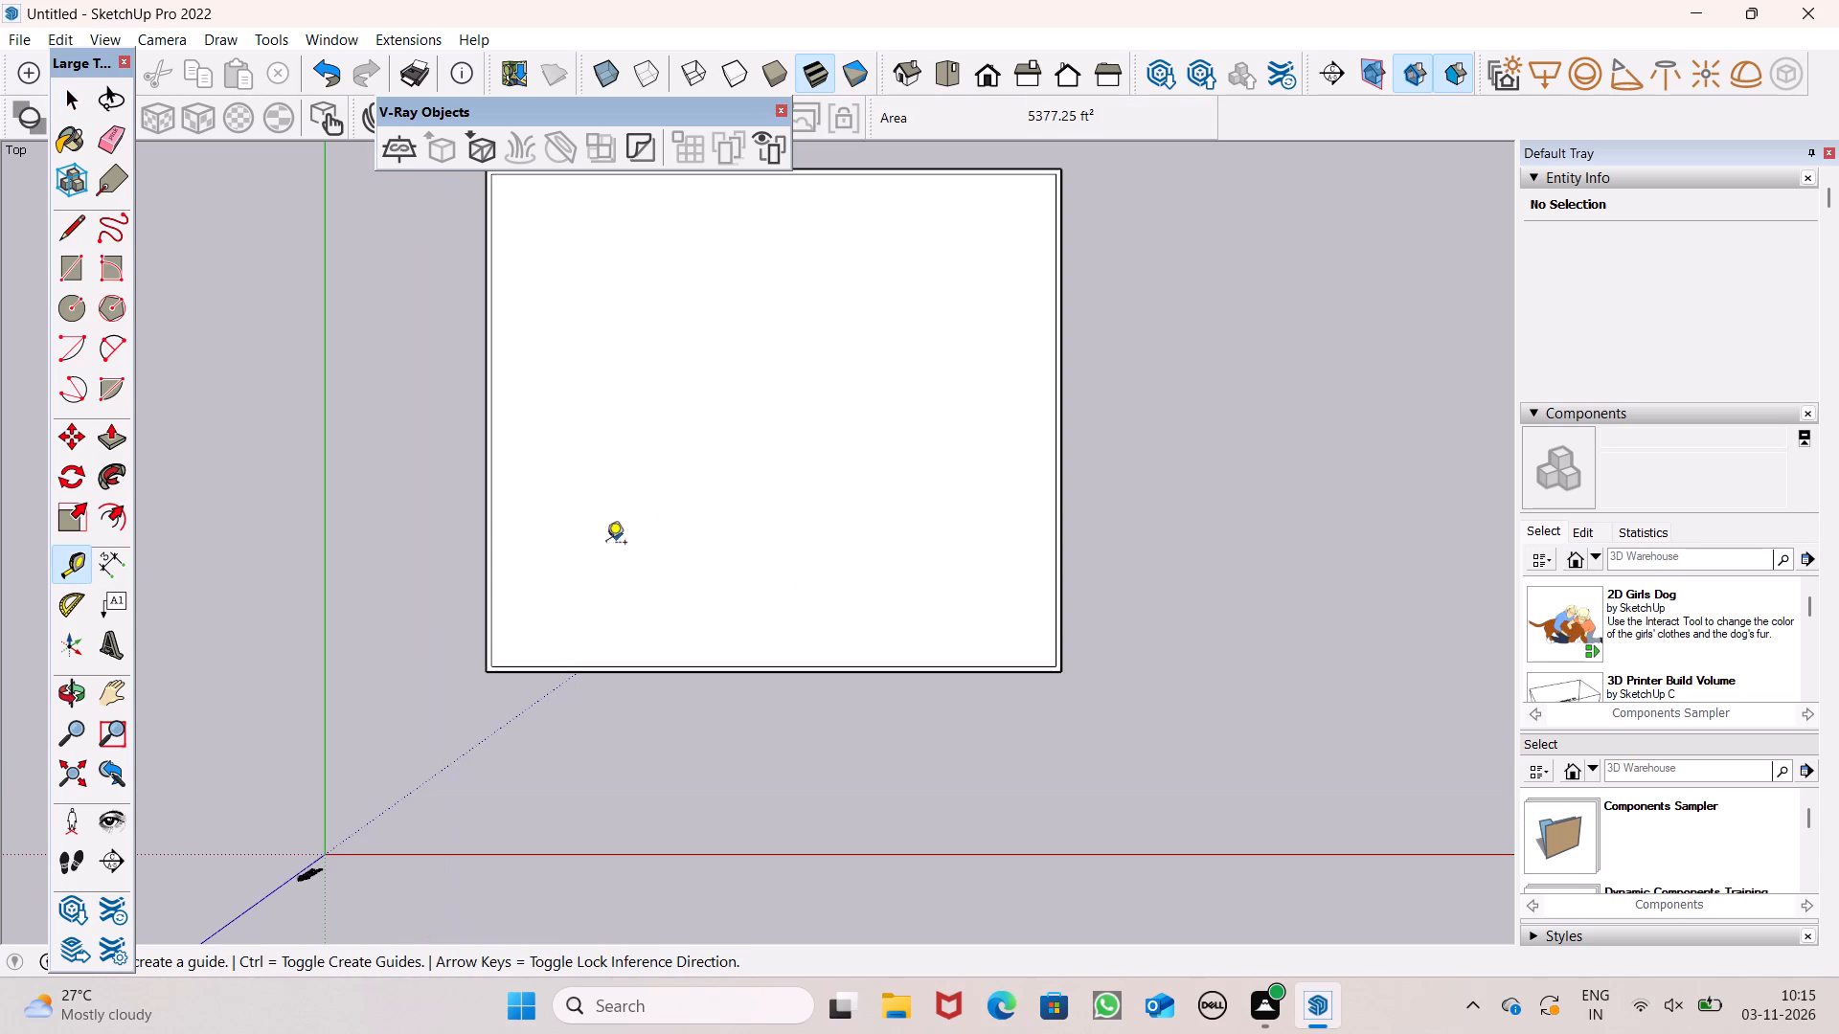
pyautogui.click(583, 663)
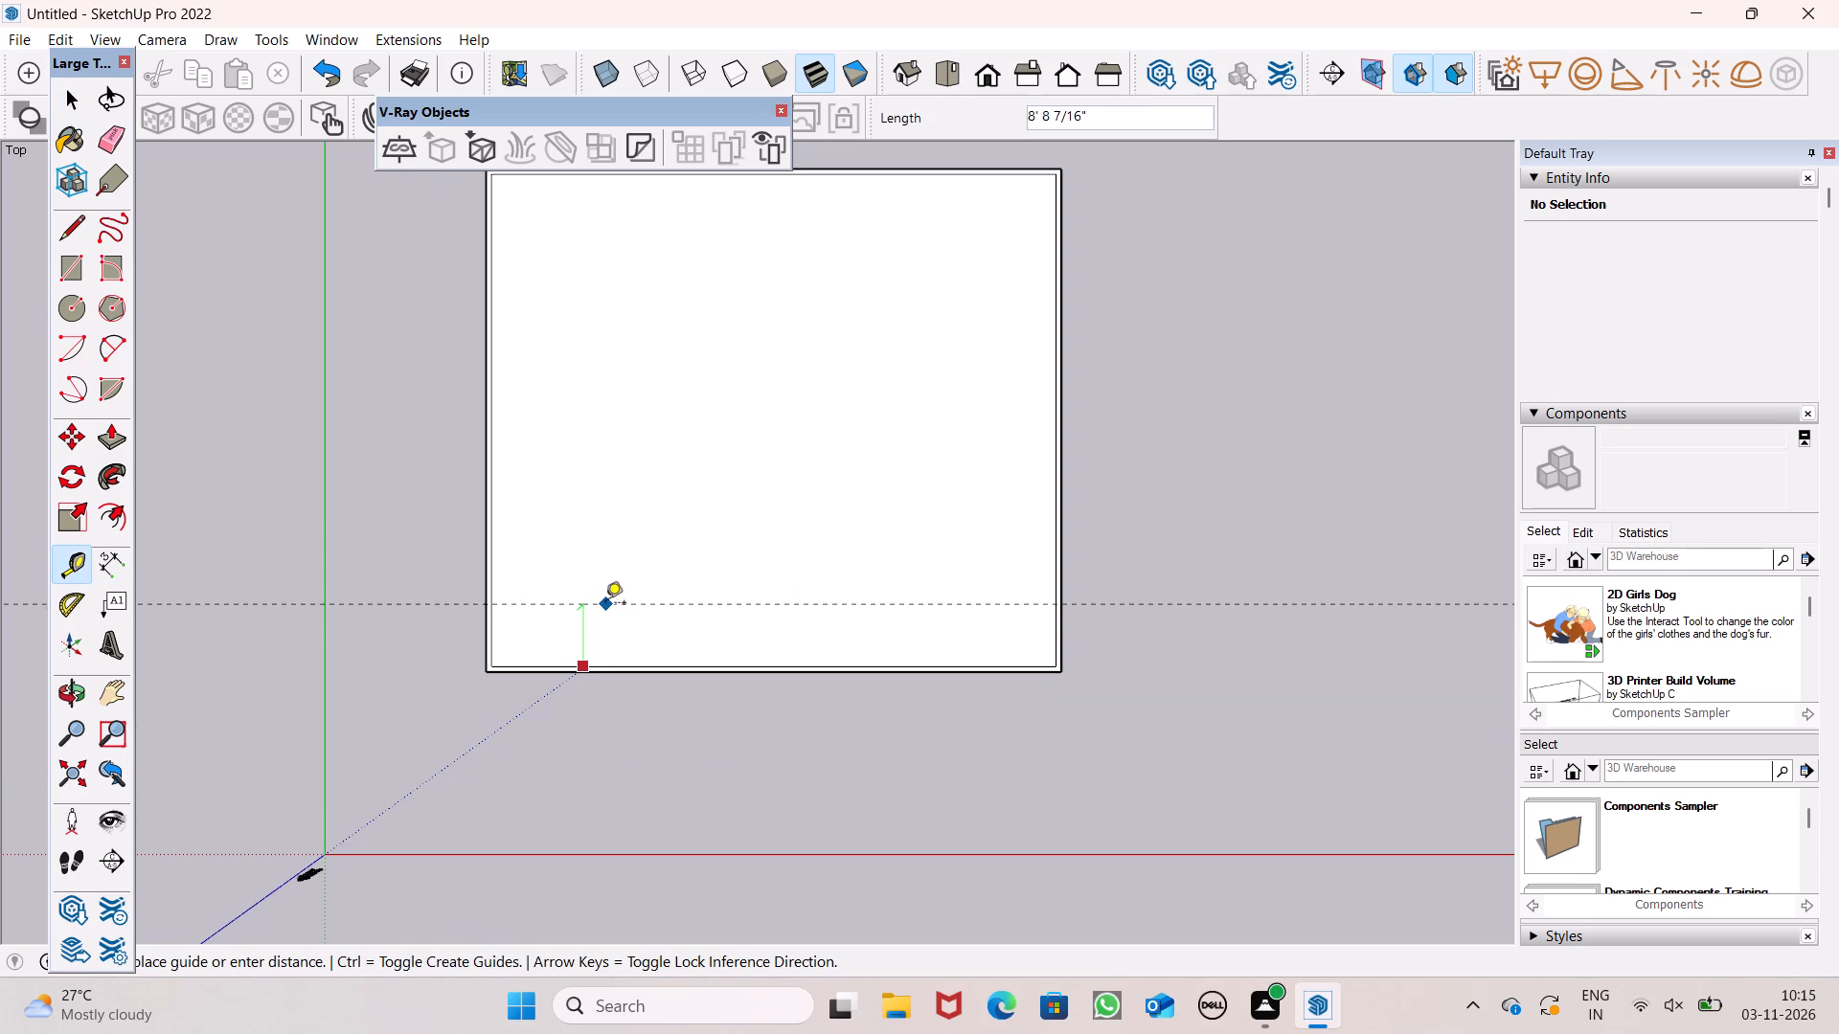
pyautogui.scroll(1, 609, 600)
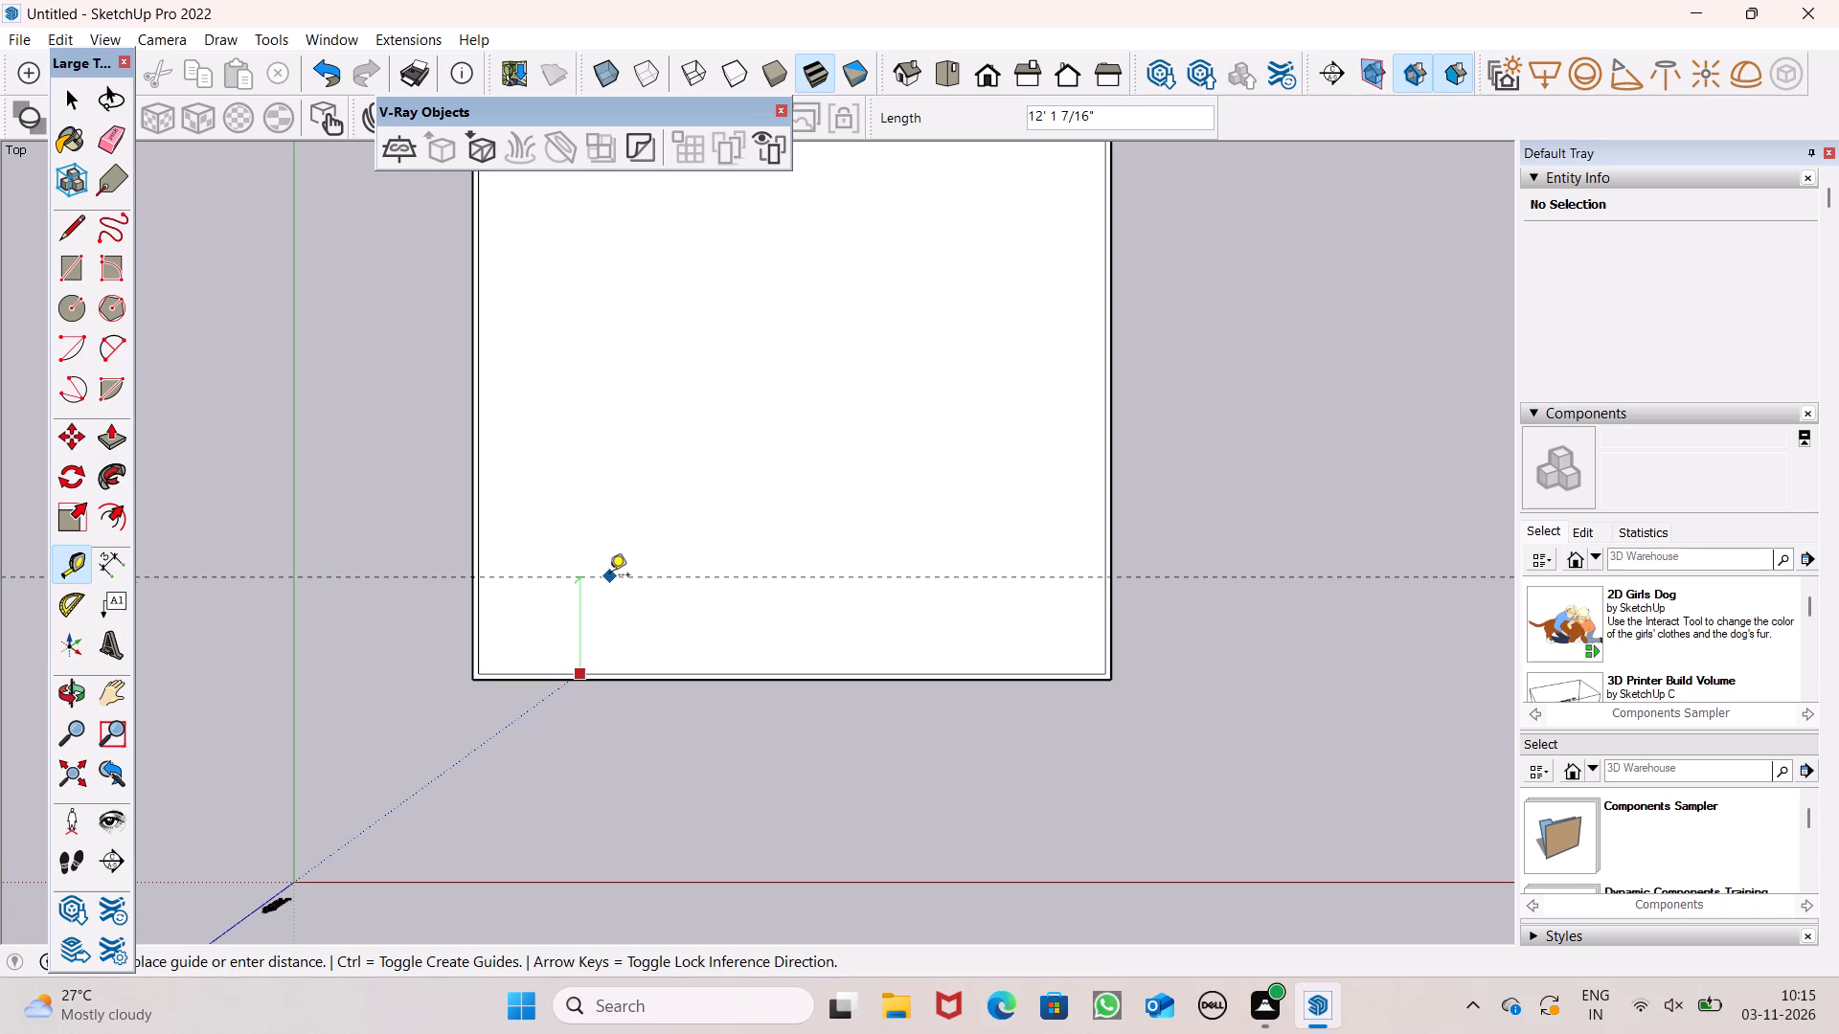
pyautogui.scroll(3, 609, 566)
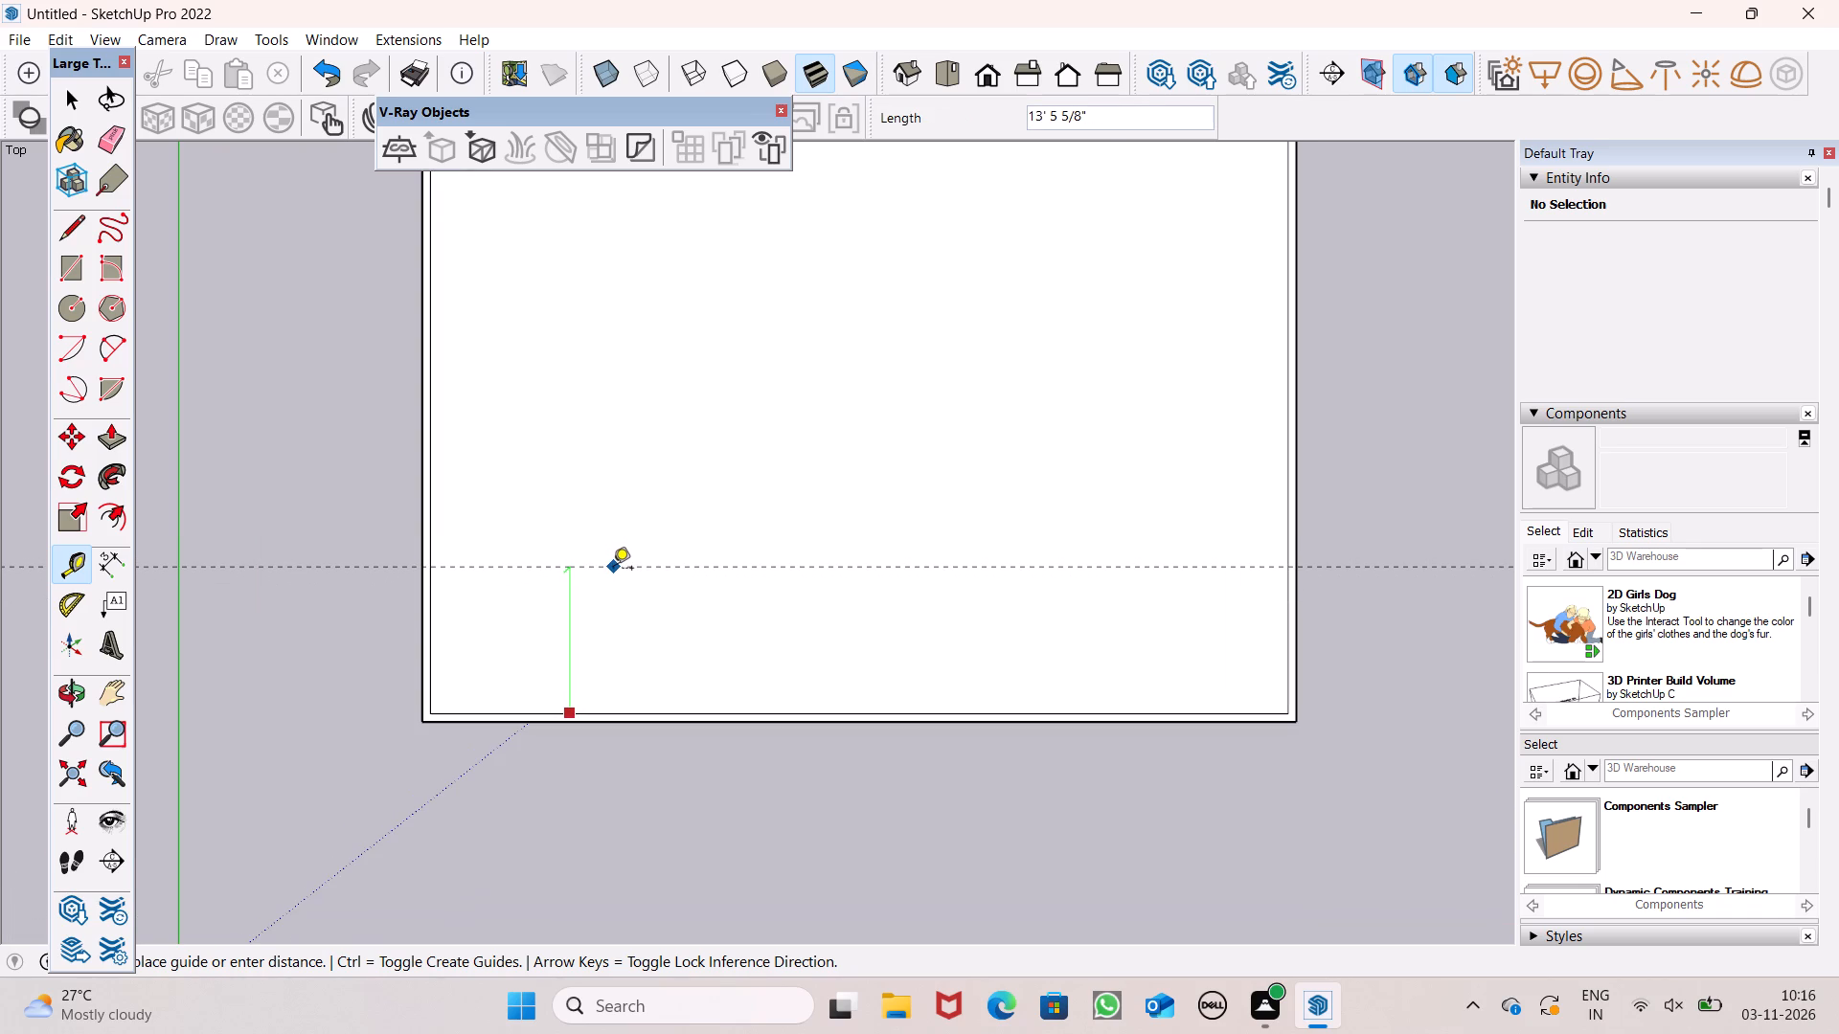
pyautogui.click(614, 571)
# Place a second parallel guide 9" from the first, on the side away from the slab's lower edge.
pyautogui.click(624, 571)
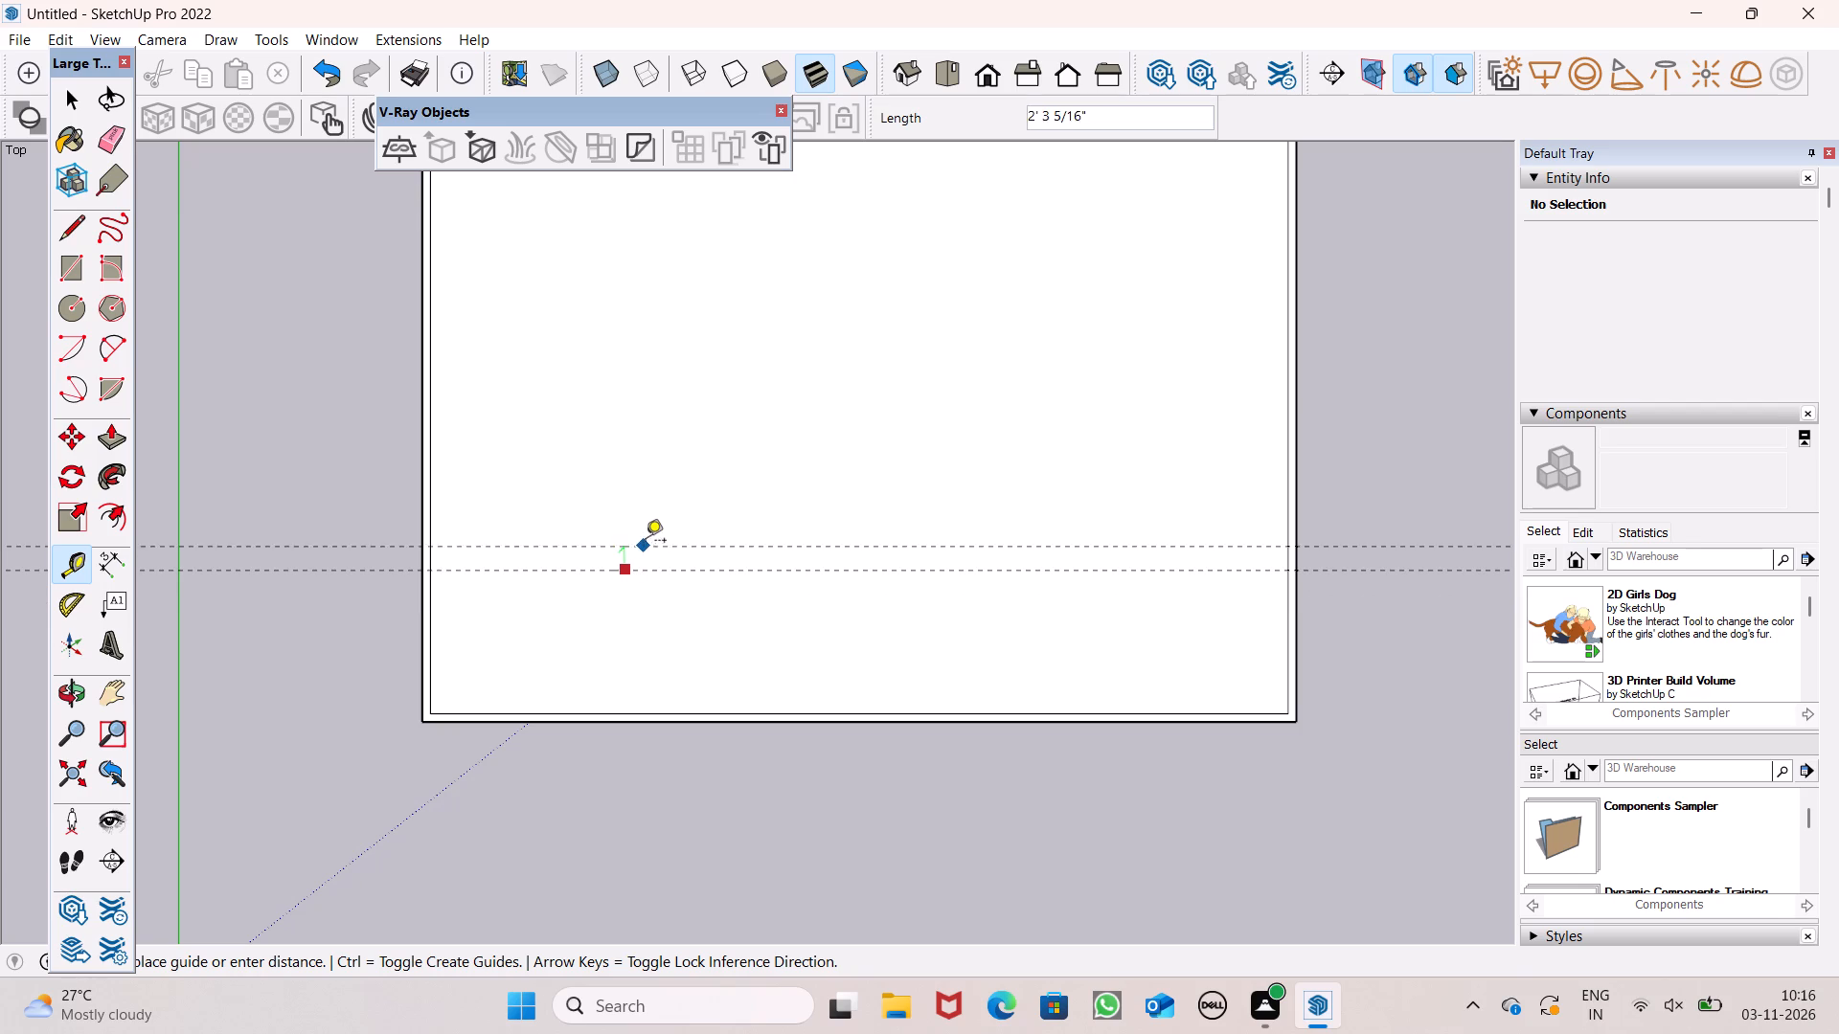
pyautogui.press('9')
pyautogui.hotkey('shift', '"')
pyautogui.press('Return')
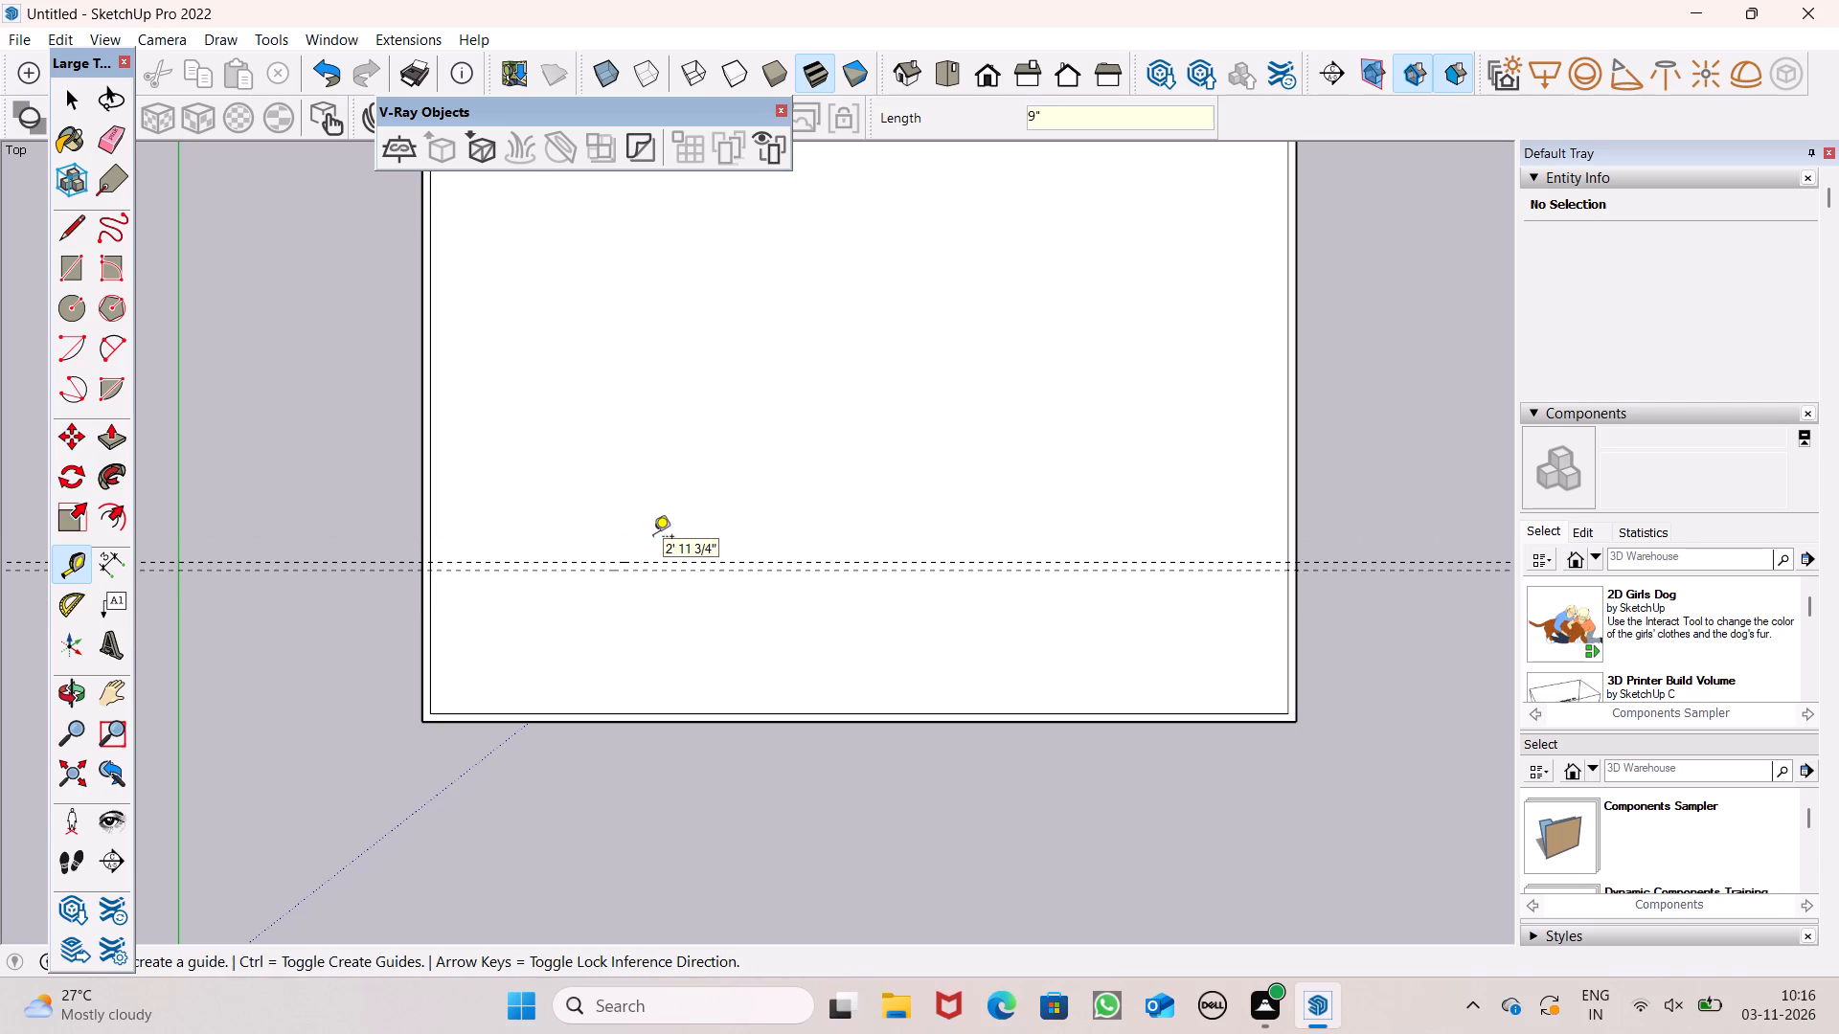
# Place a guide parallel to the green axis, about 18' 10" inside the inner outline's left edge.
pyautogui.click(425, 534)
pyautogui.scroll(-5, 598, 541)
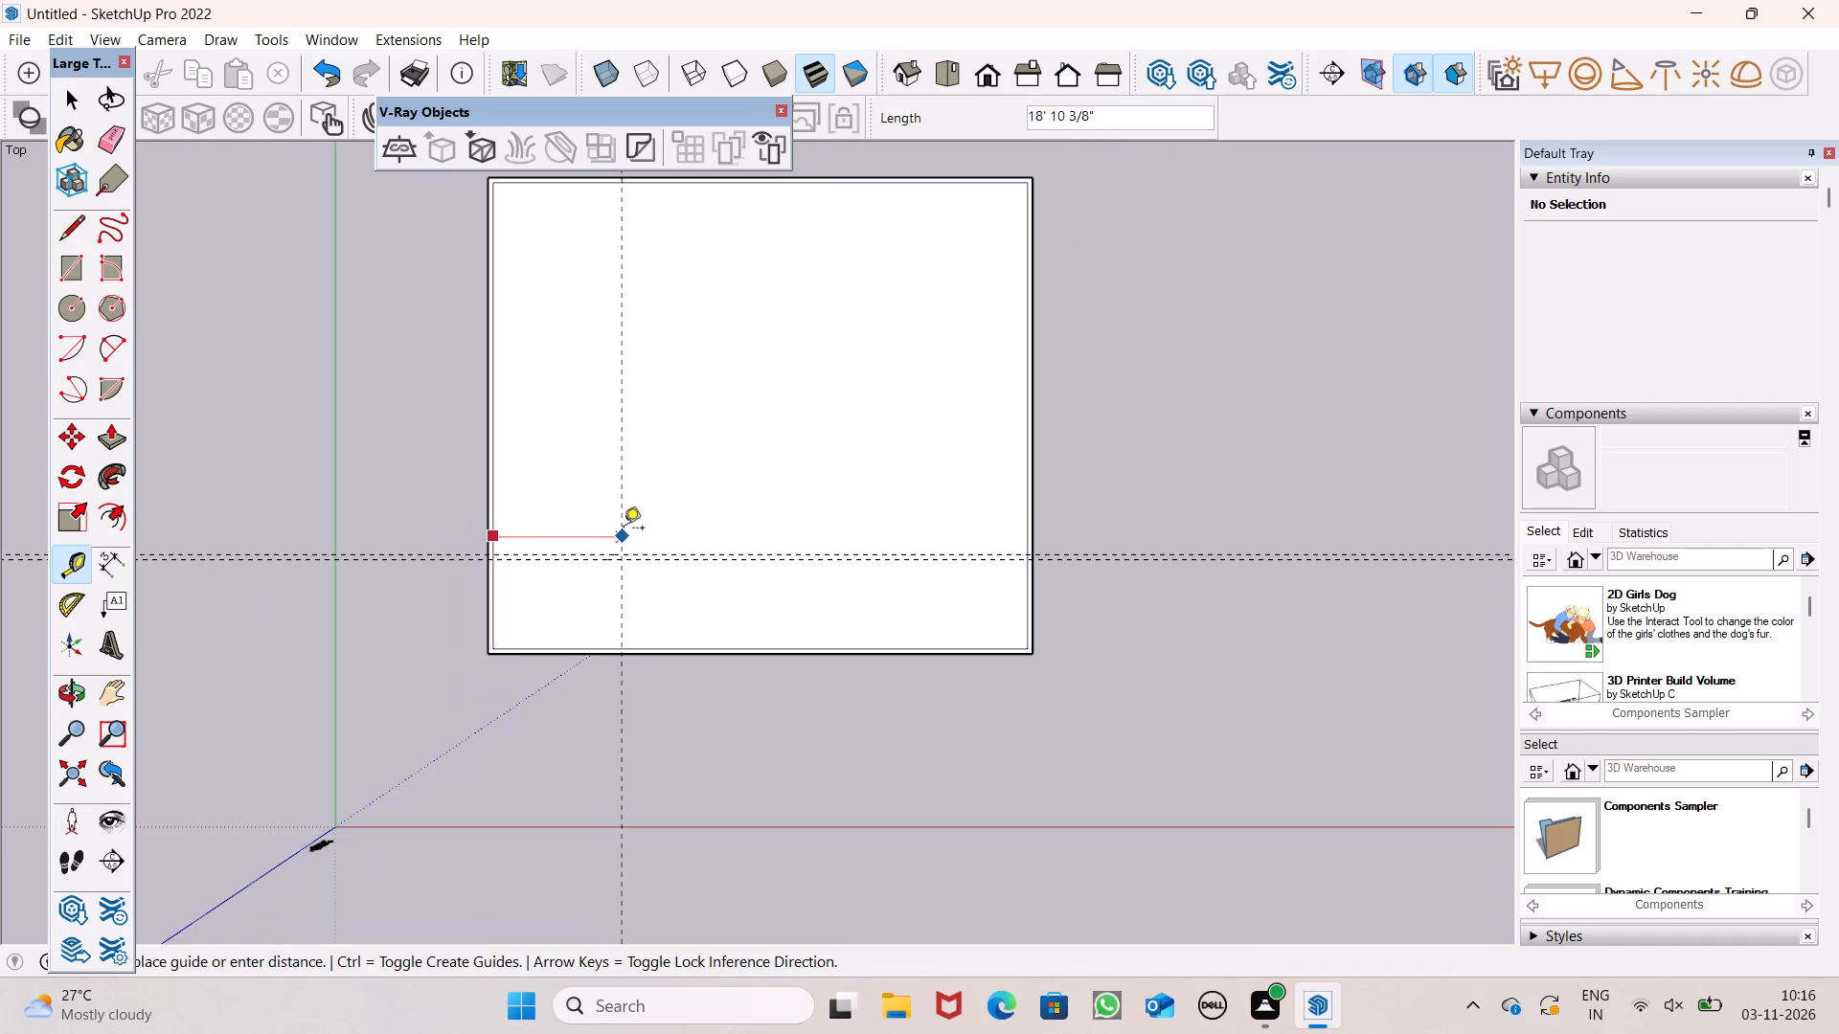
pyautogui.scroll(3, 617, 528)
pyautogui.scroll(-5, 597, 586)
pyautogui.scroll(1, 599, 557)
pyautogui.scroll(-1, 607, 557)
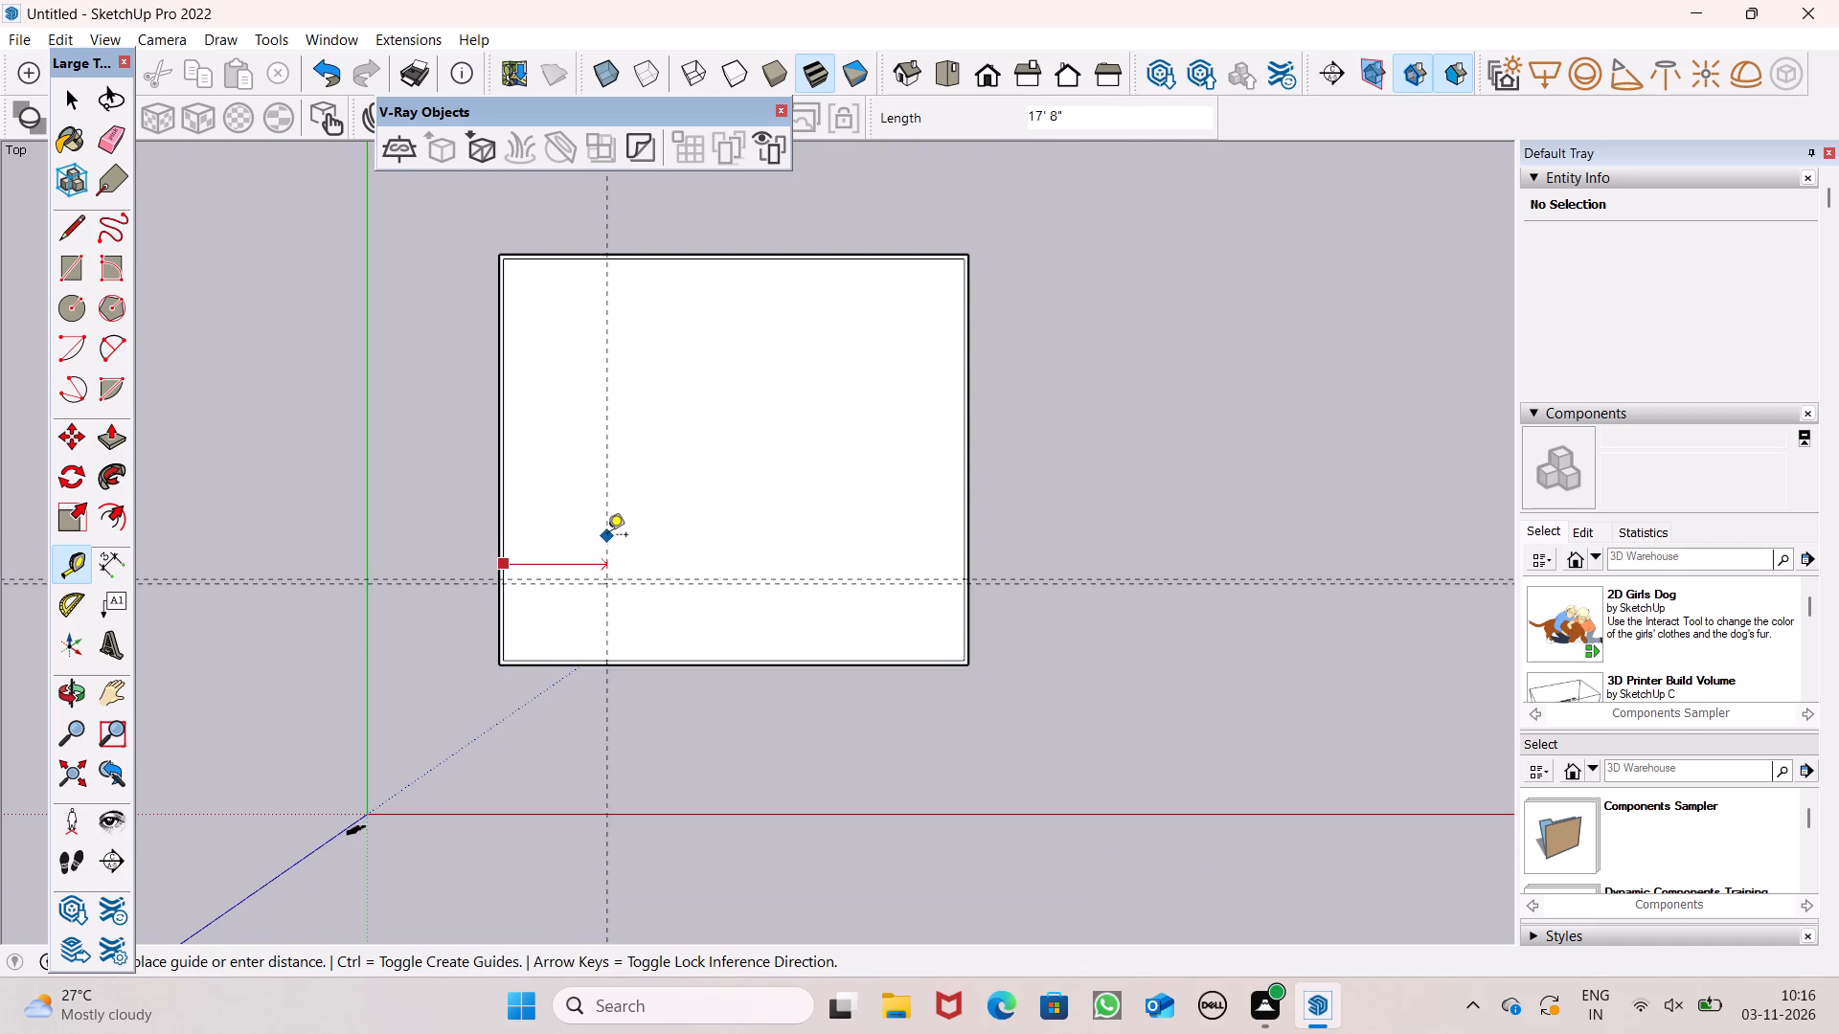
pyautogui.scroll(2, 607, 536)
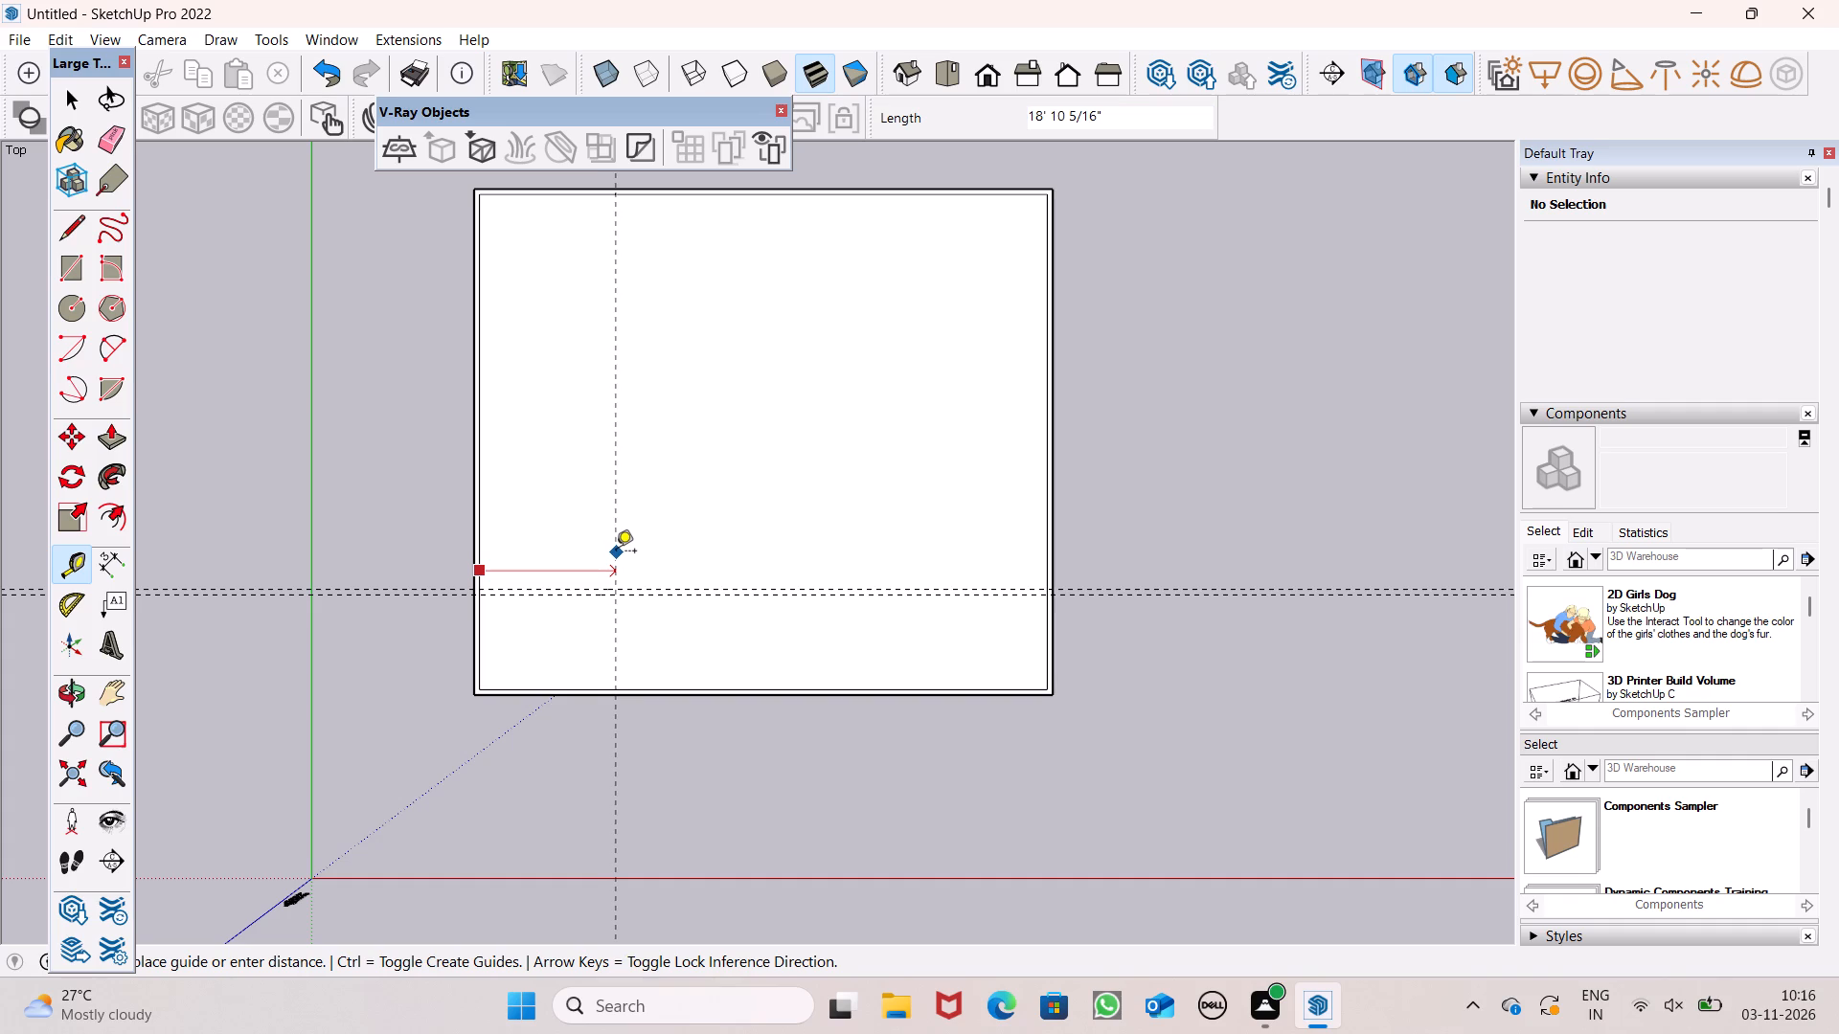
pyautogui.click(616, 552)
# Place a parallel guide 9" from the green-direction guide, on the side toward the slab's left edge.
pyautogui.click(618, 558)
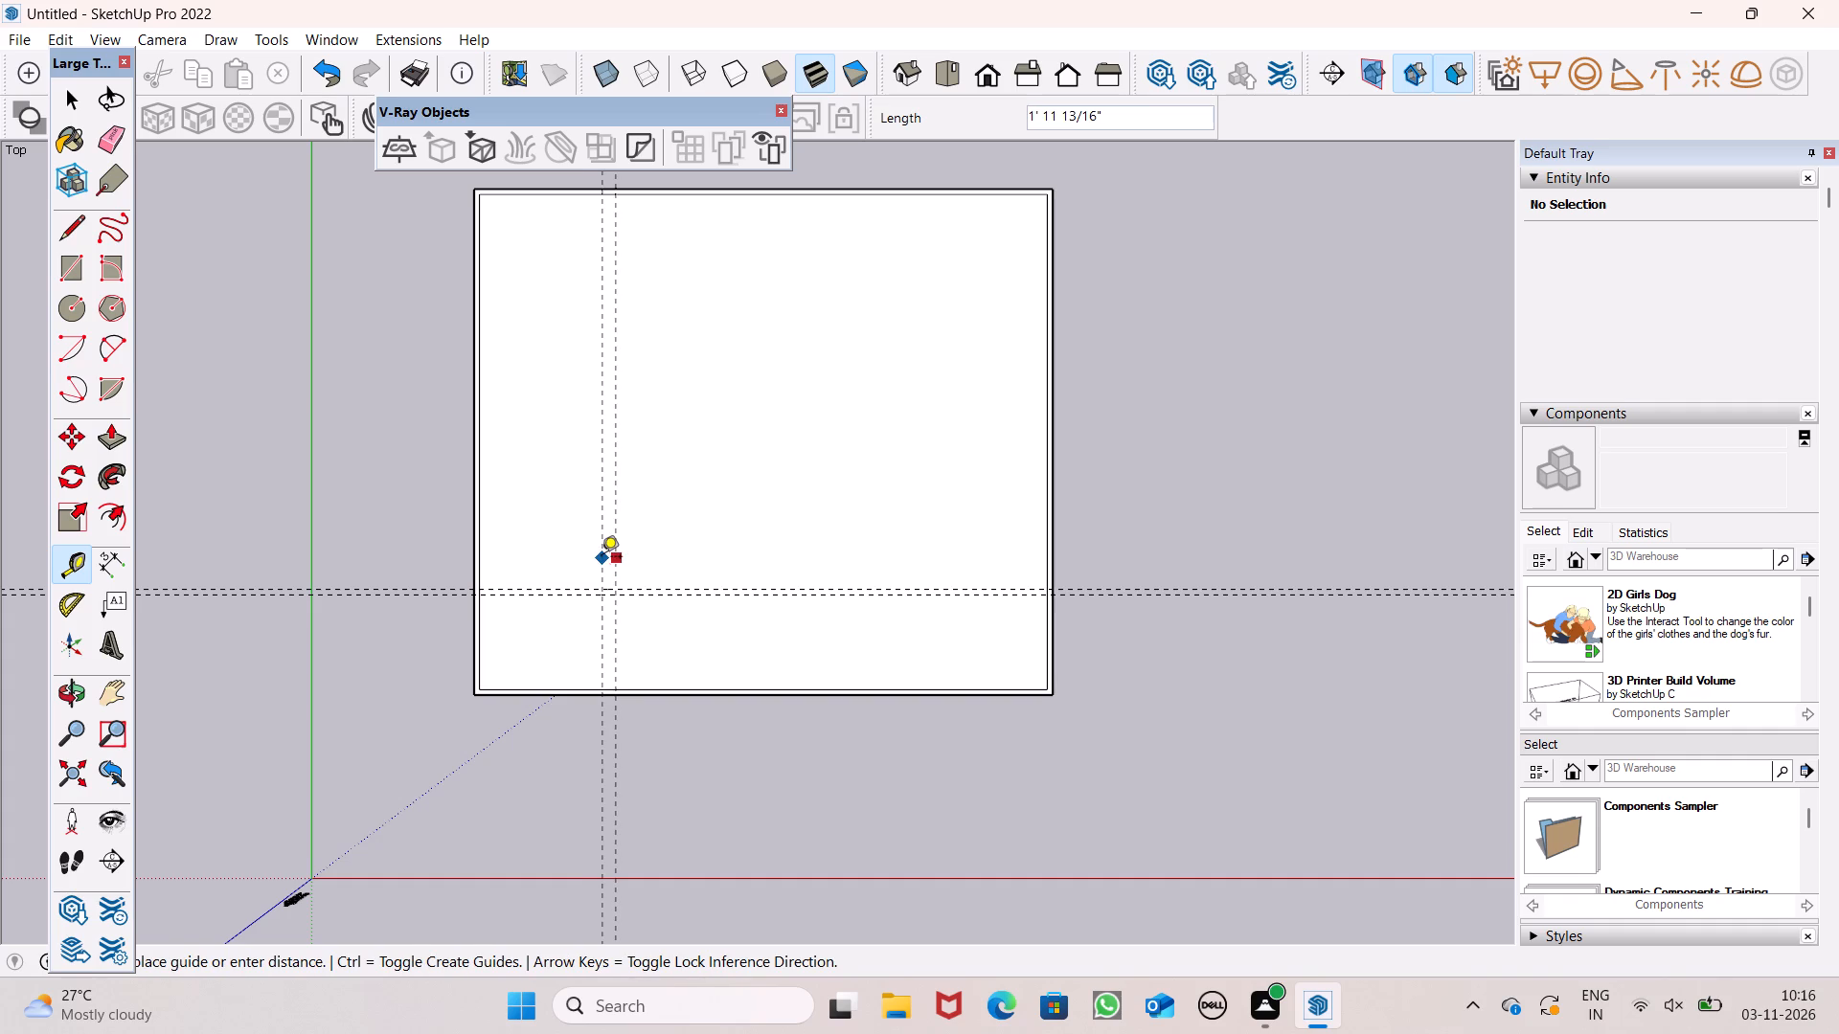
pyautogui.write('9"')
pyautogui.press('Return')
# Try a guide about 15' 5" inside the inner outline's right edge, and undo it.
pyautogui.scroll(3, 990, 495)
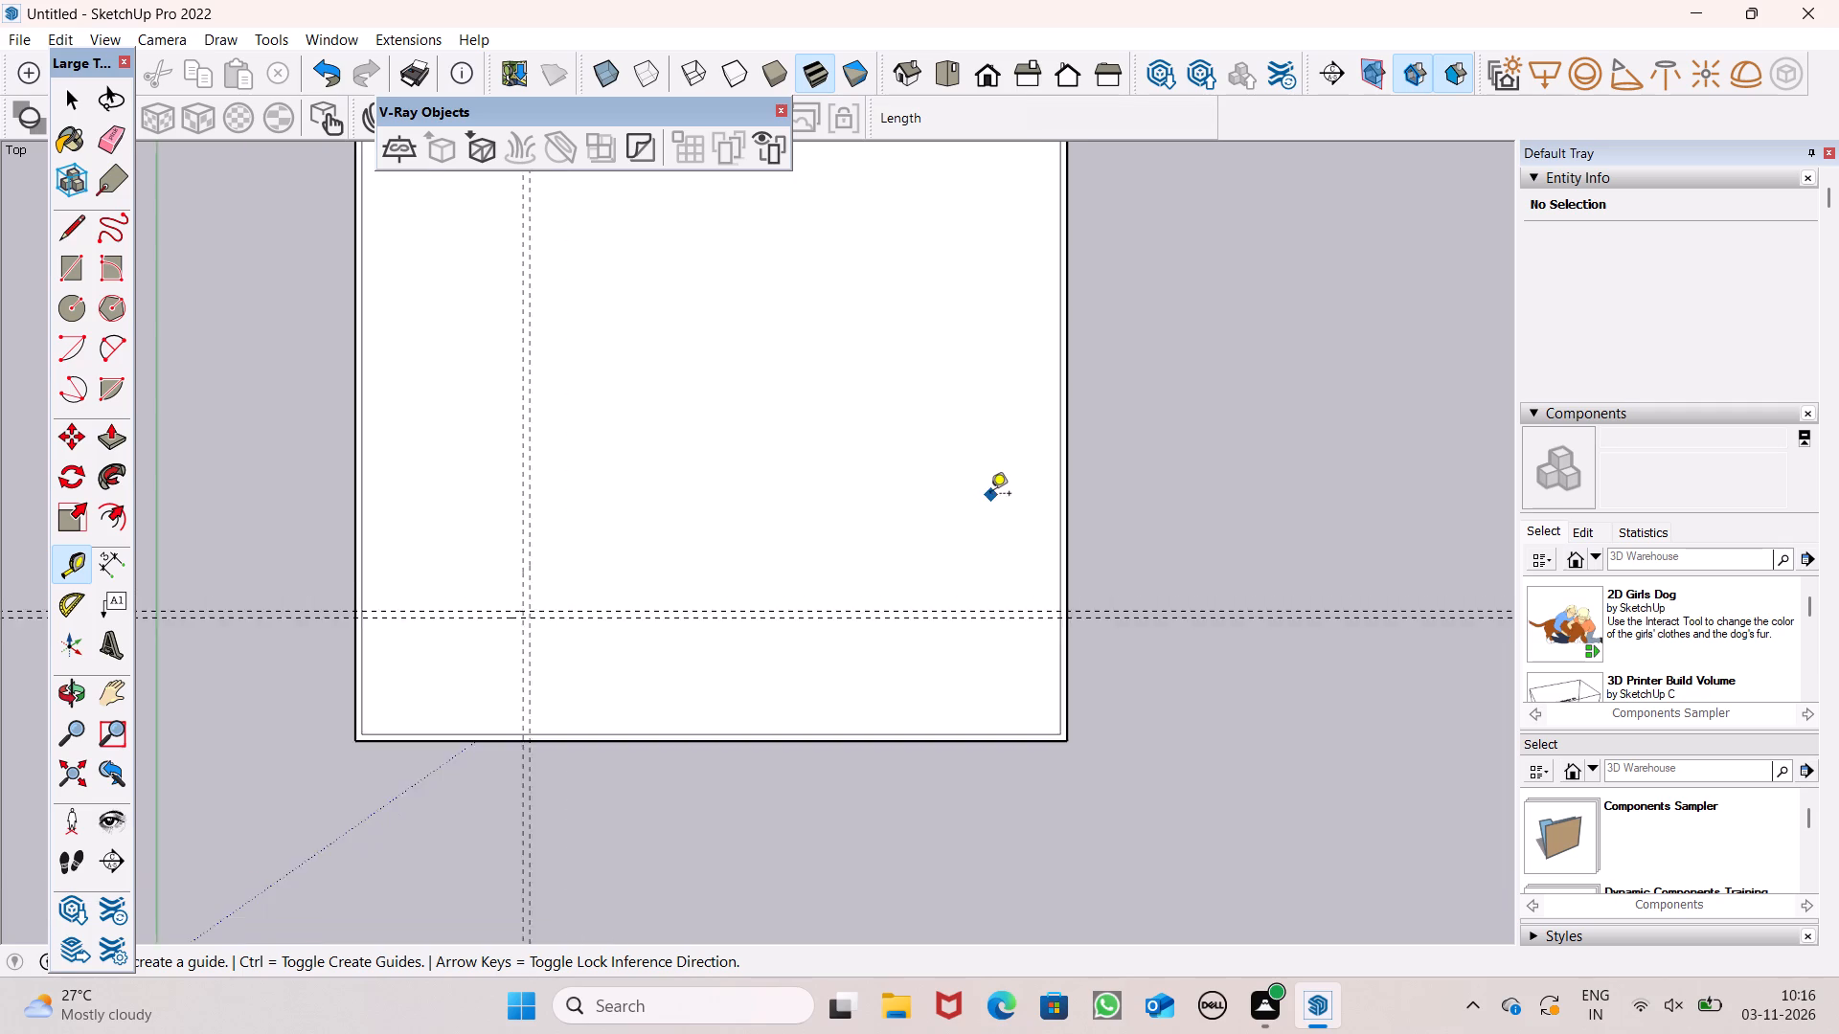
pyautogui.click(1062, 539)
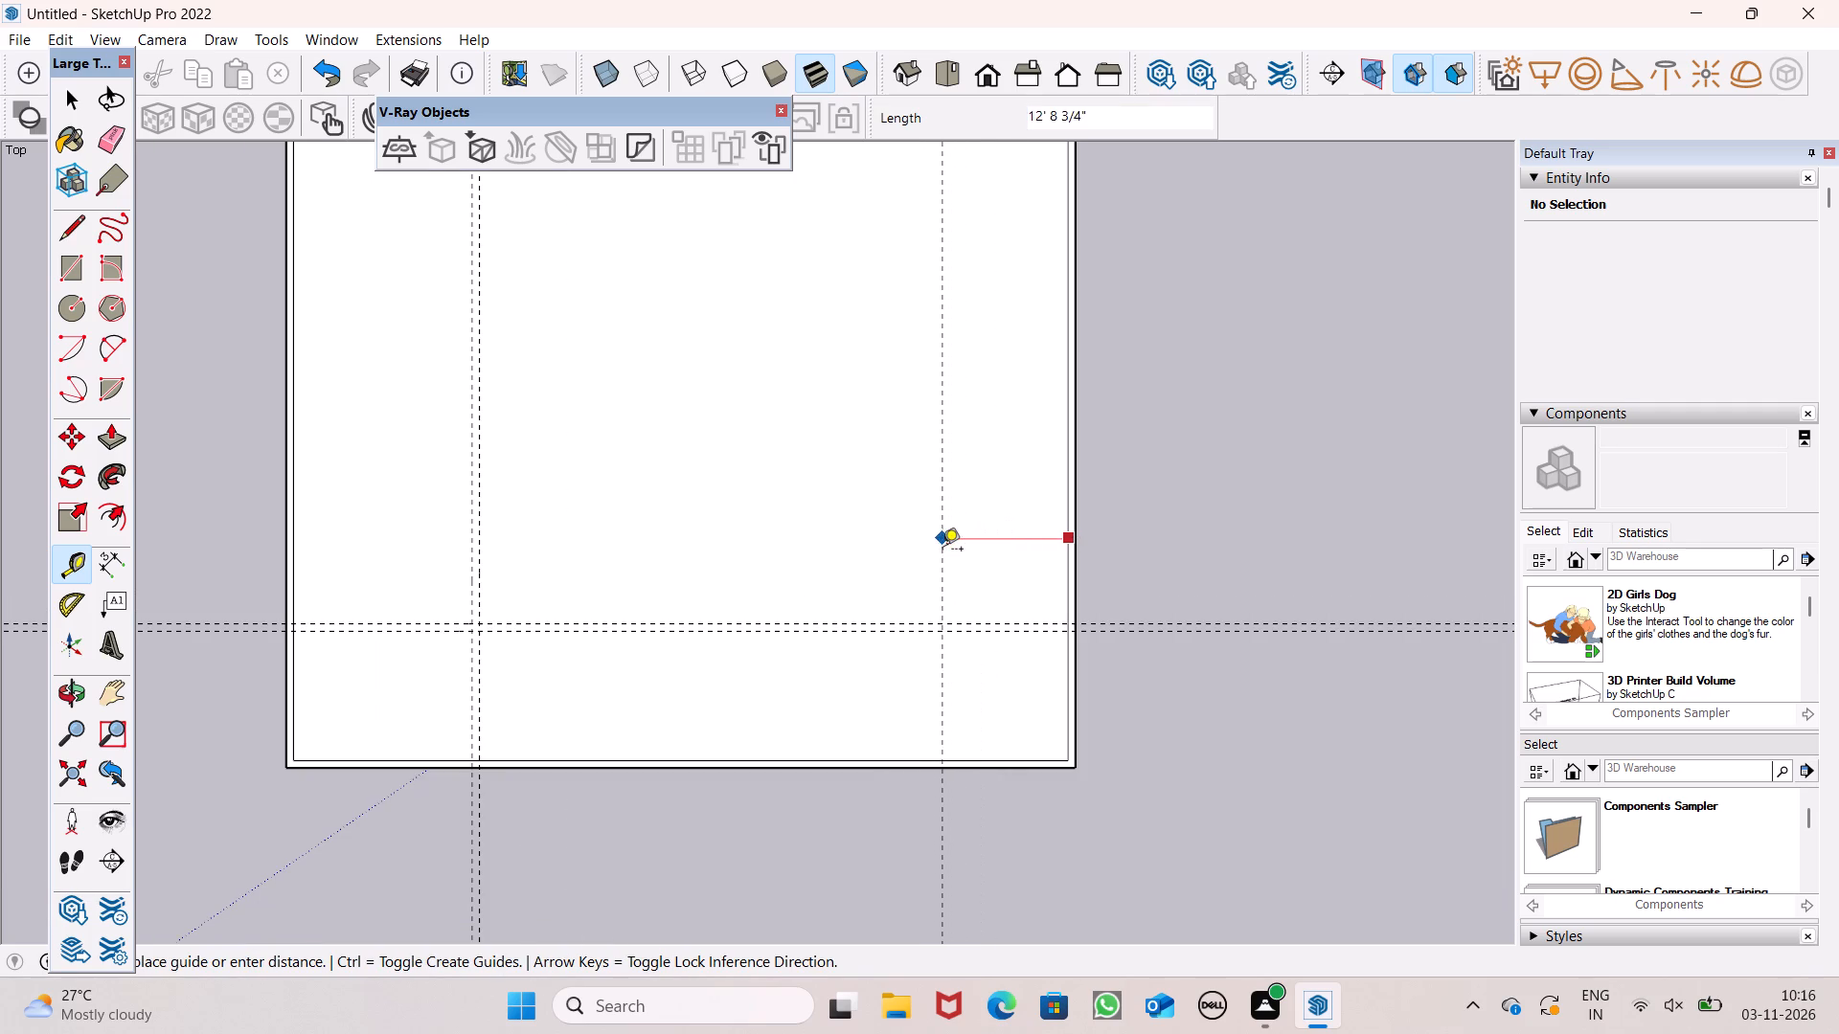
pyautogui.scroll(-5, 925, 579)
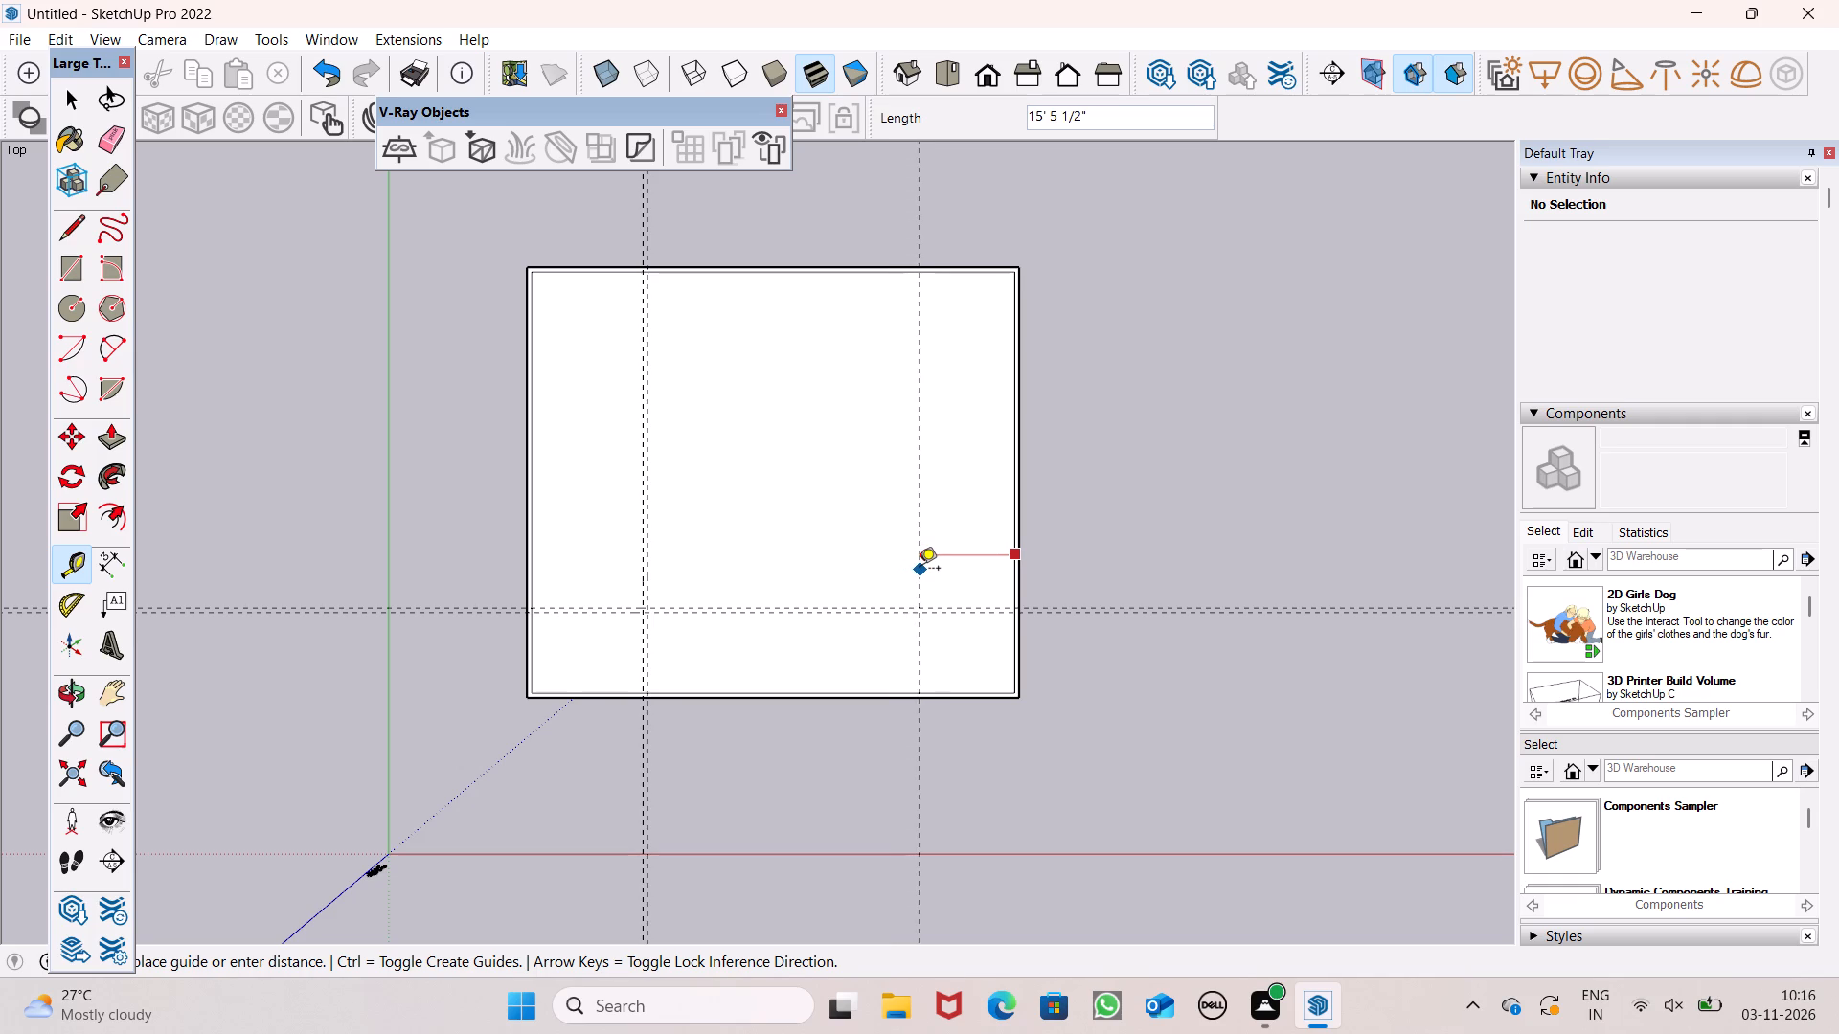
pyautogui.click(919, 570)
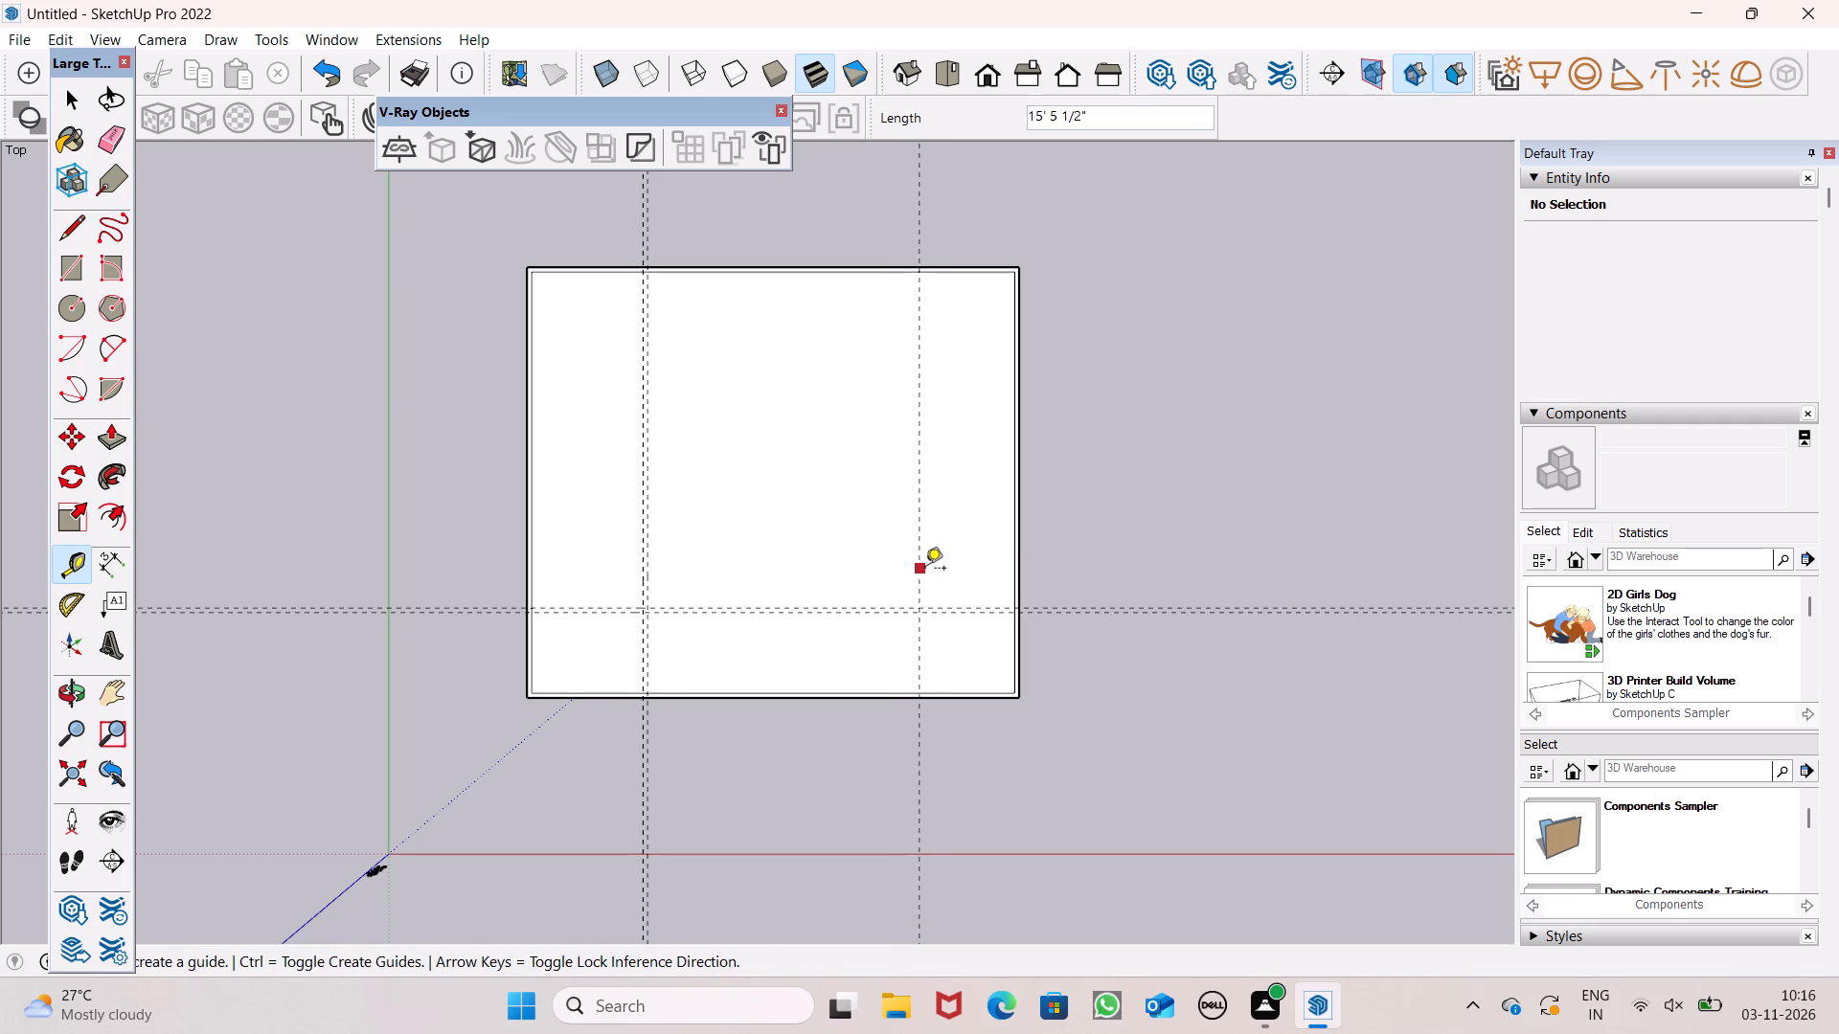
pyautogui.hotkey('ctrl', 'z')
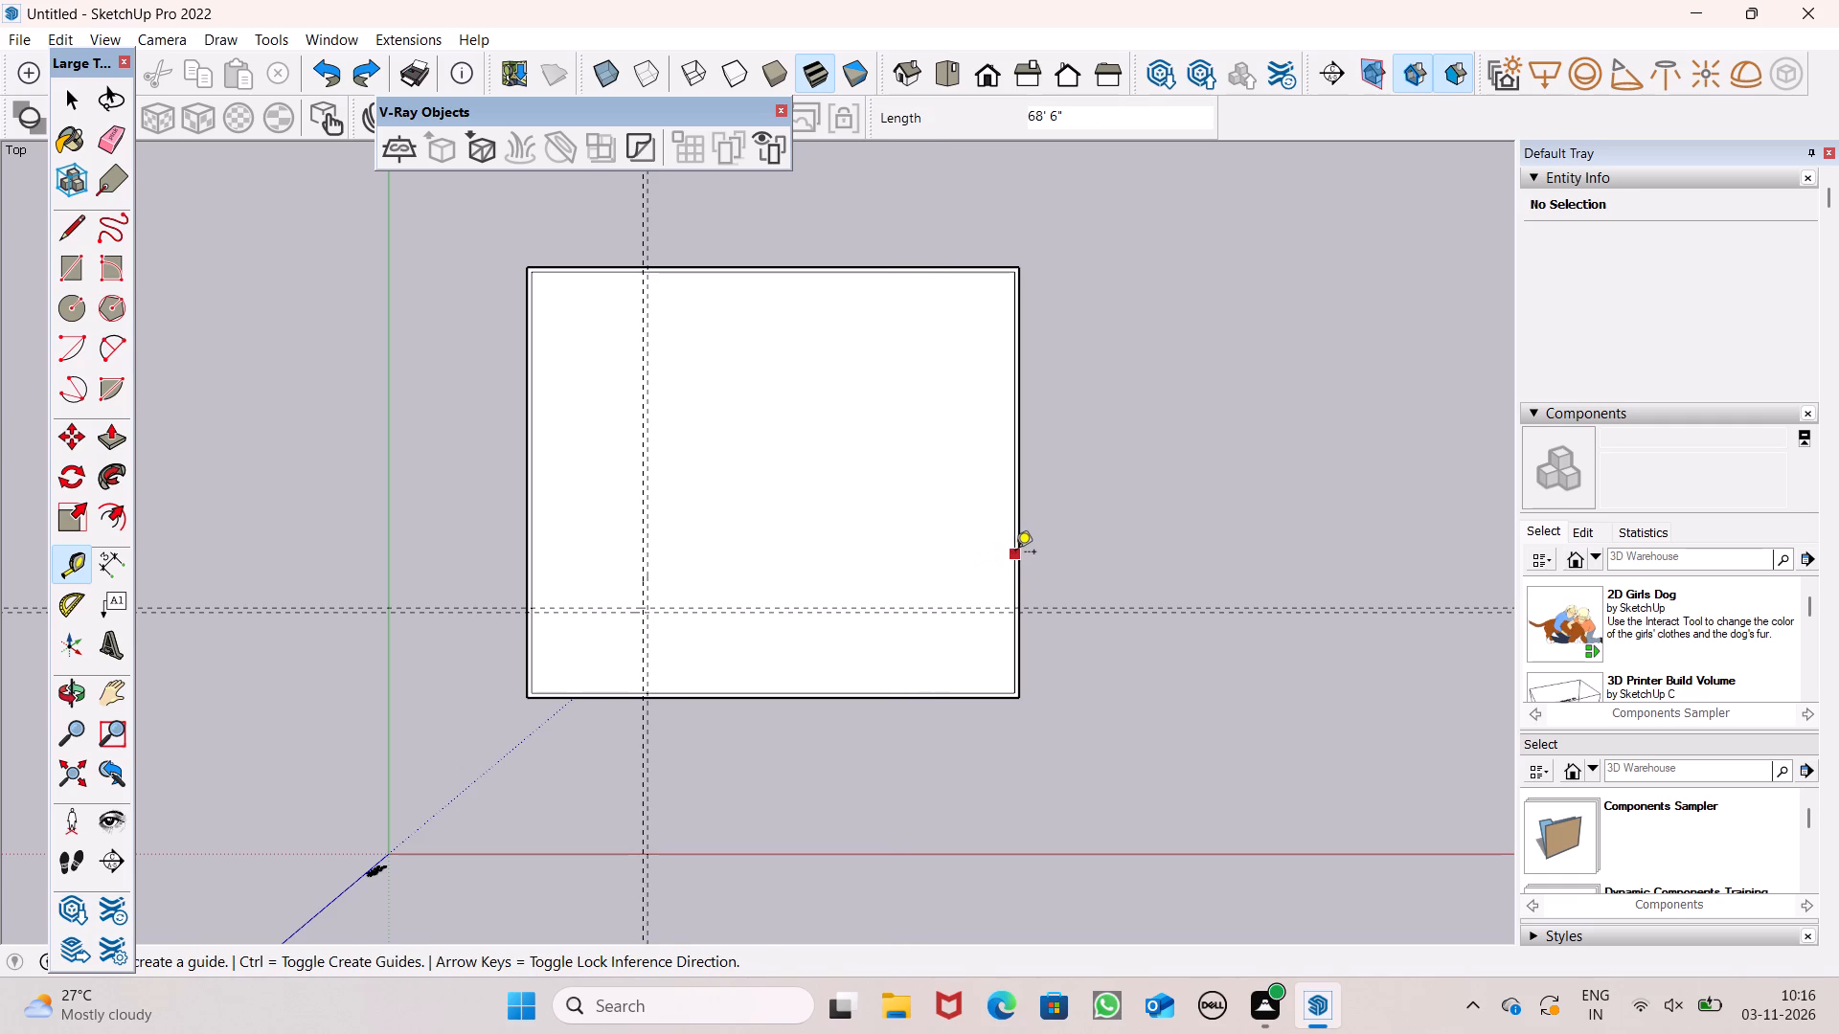
# Place a guide parallel to the green axis, about 15' 7" inside the inner outline's right edge.
pyautogui.click(1015, 553)
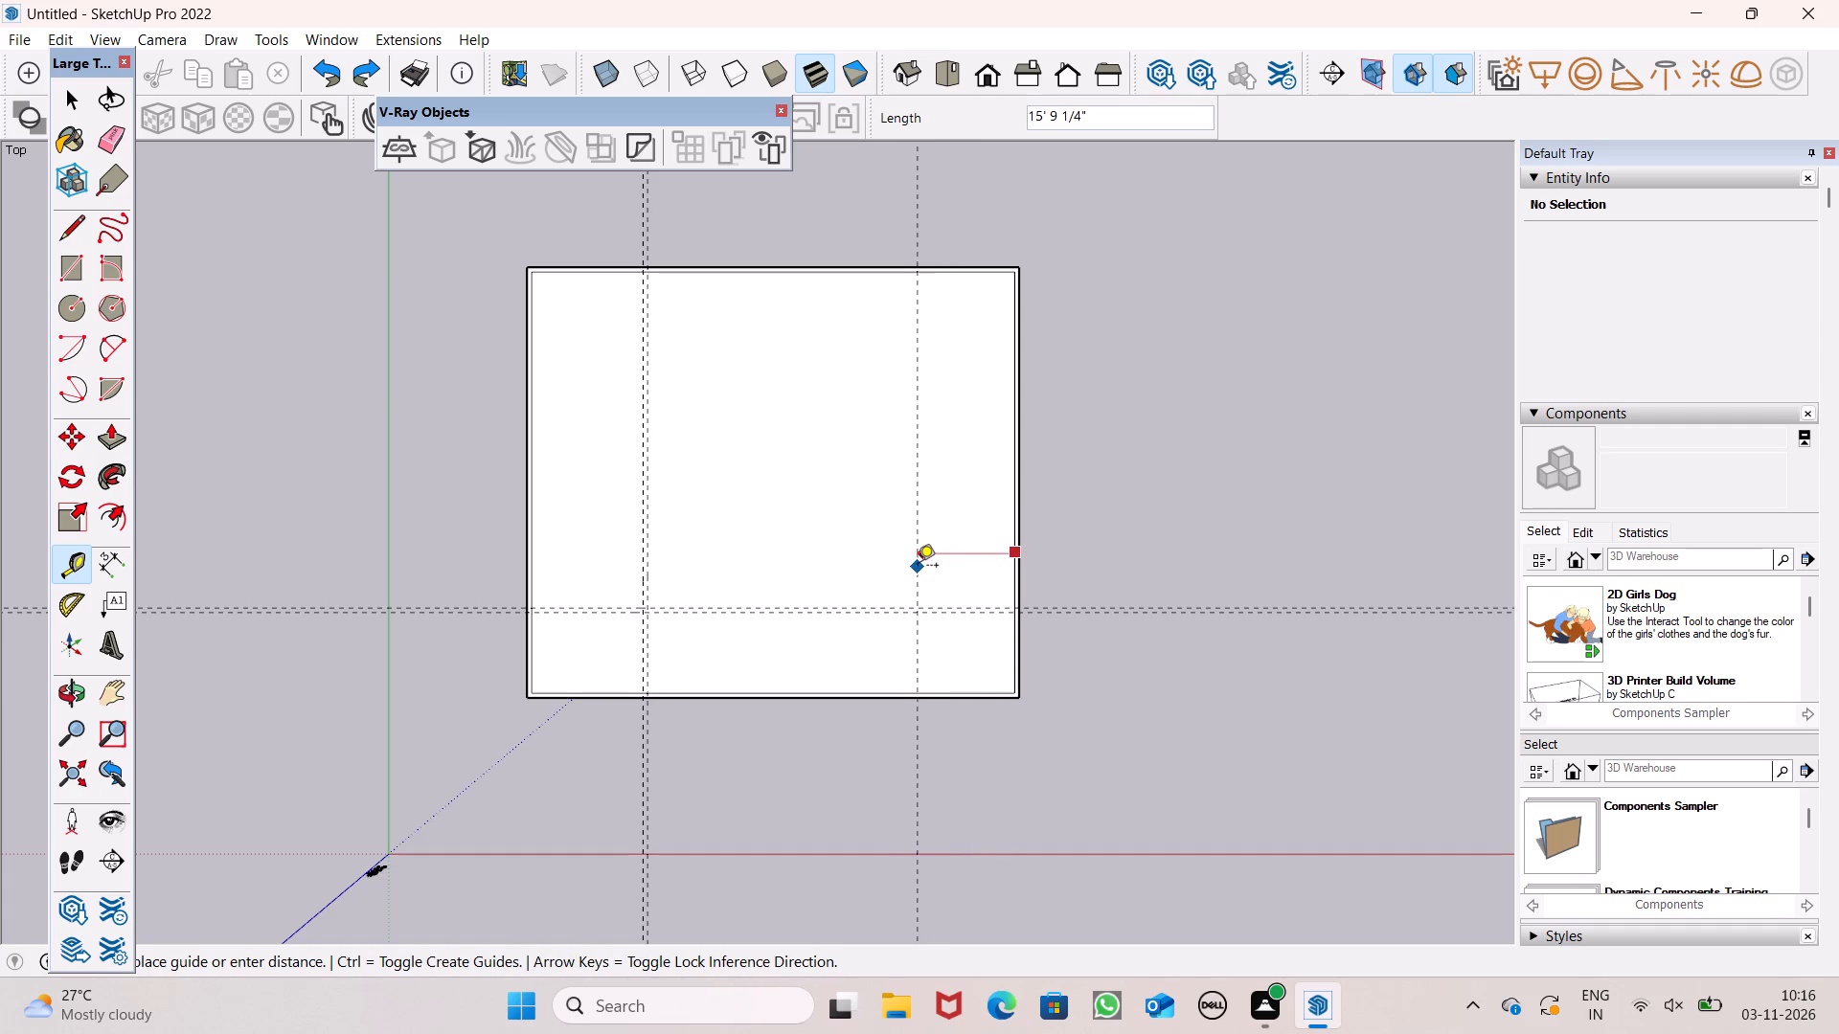
pyautogui.click(919, 567)
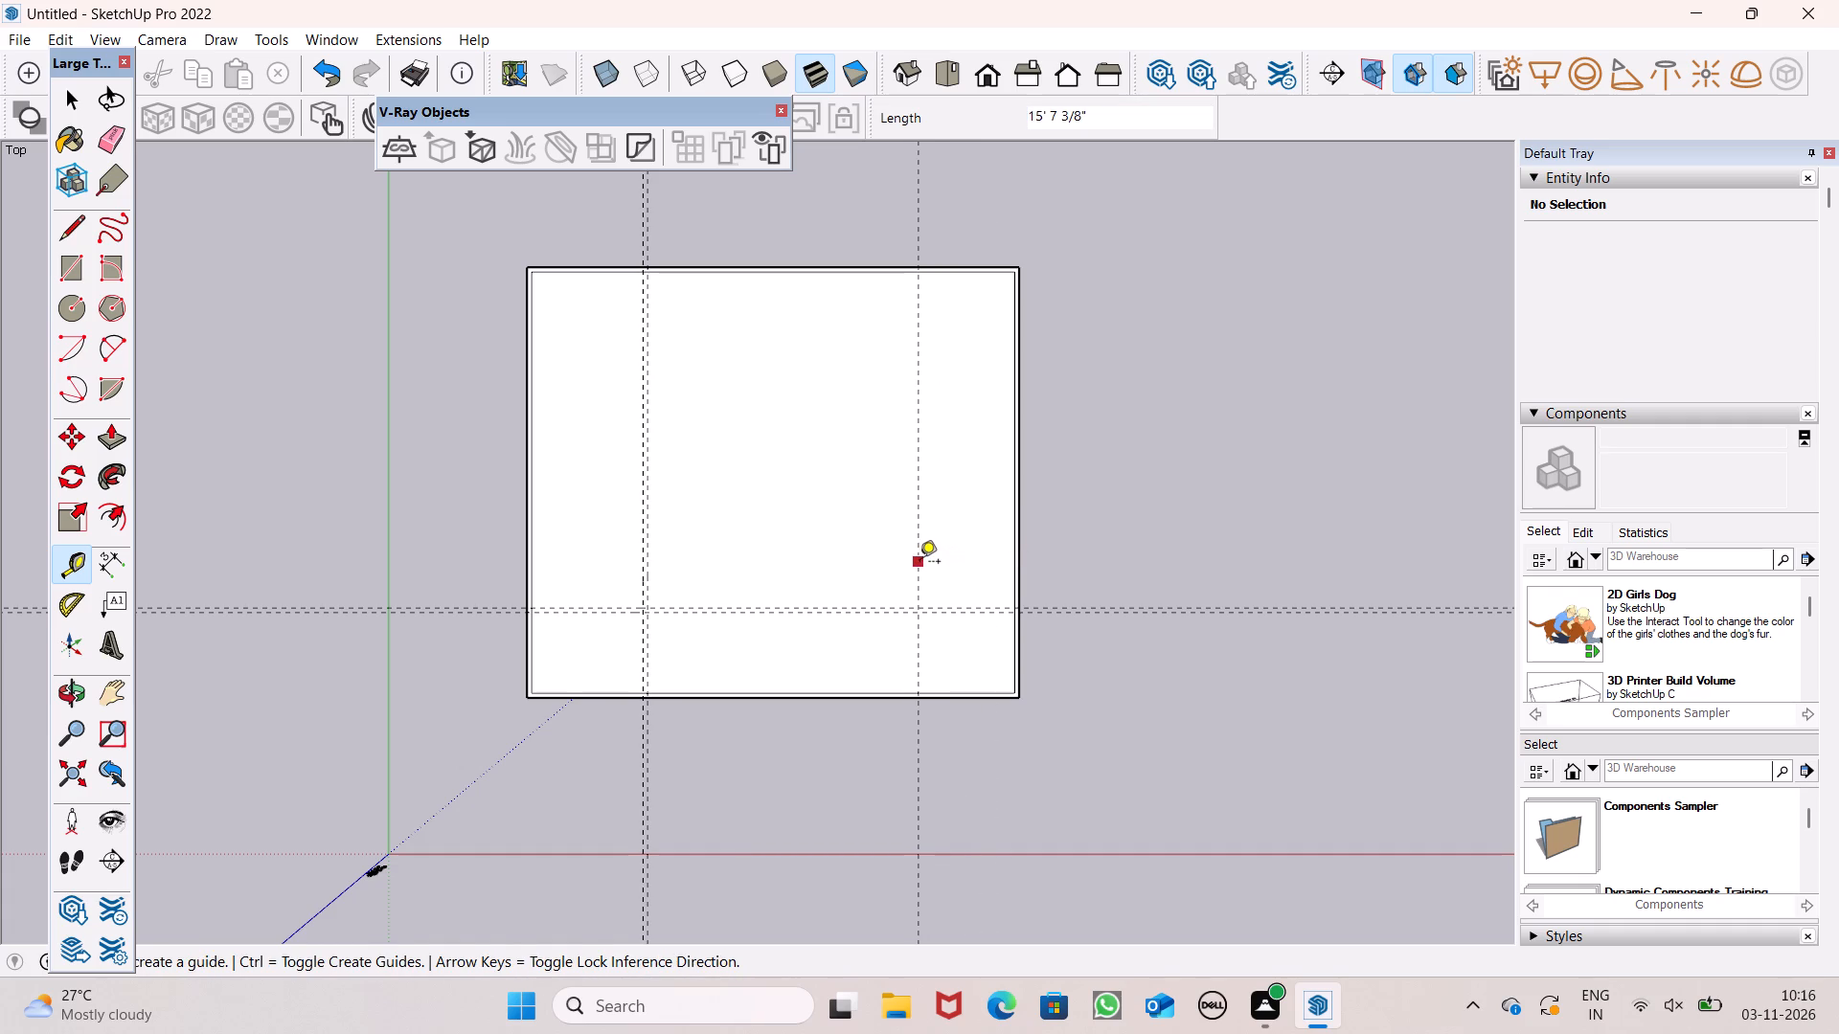
# Place a parallel guide 9" from the green-direction guide near the slab's right edge, on the side toward the slab's centre.
pyautogui.click(919, 561)
pyautogui.write('9"')
pyautogui.press('Return')
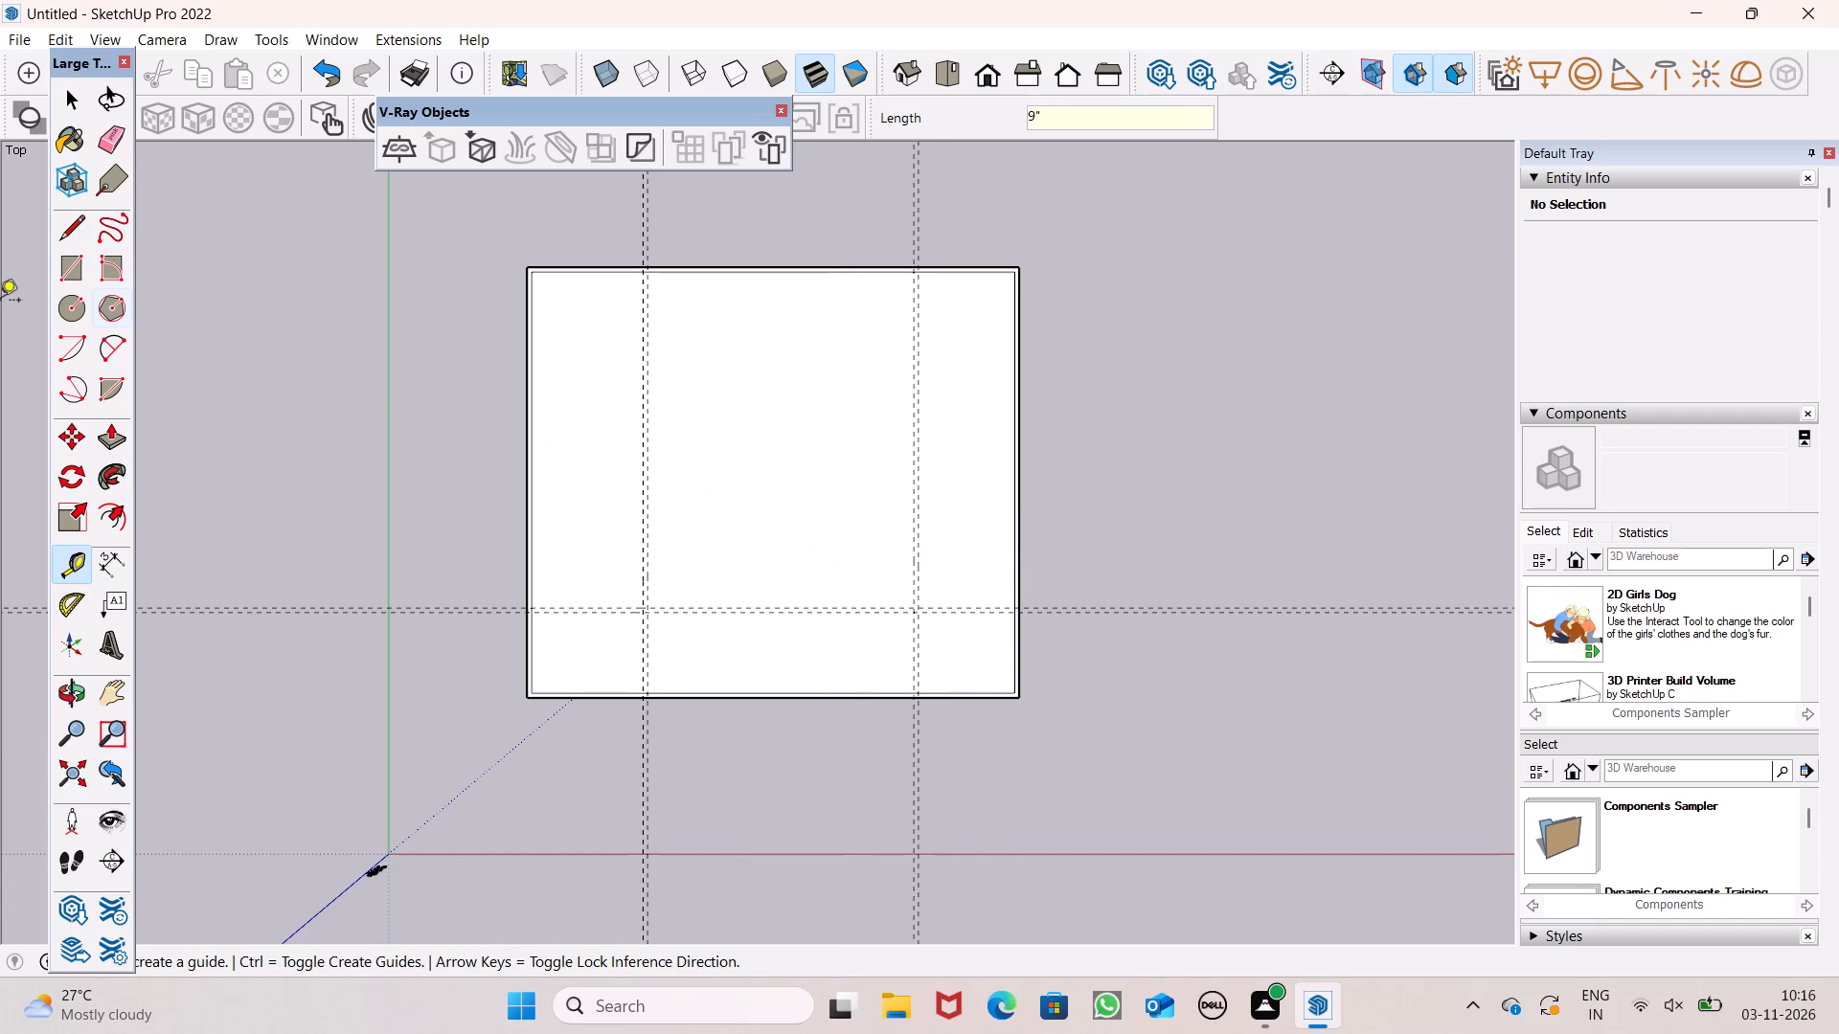
# Draw a 9" wide cross-wall rectangle between the two red-direction guides, spanning the inner outline from left edge to right edge.
pyautogui.click(65, 281)
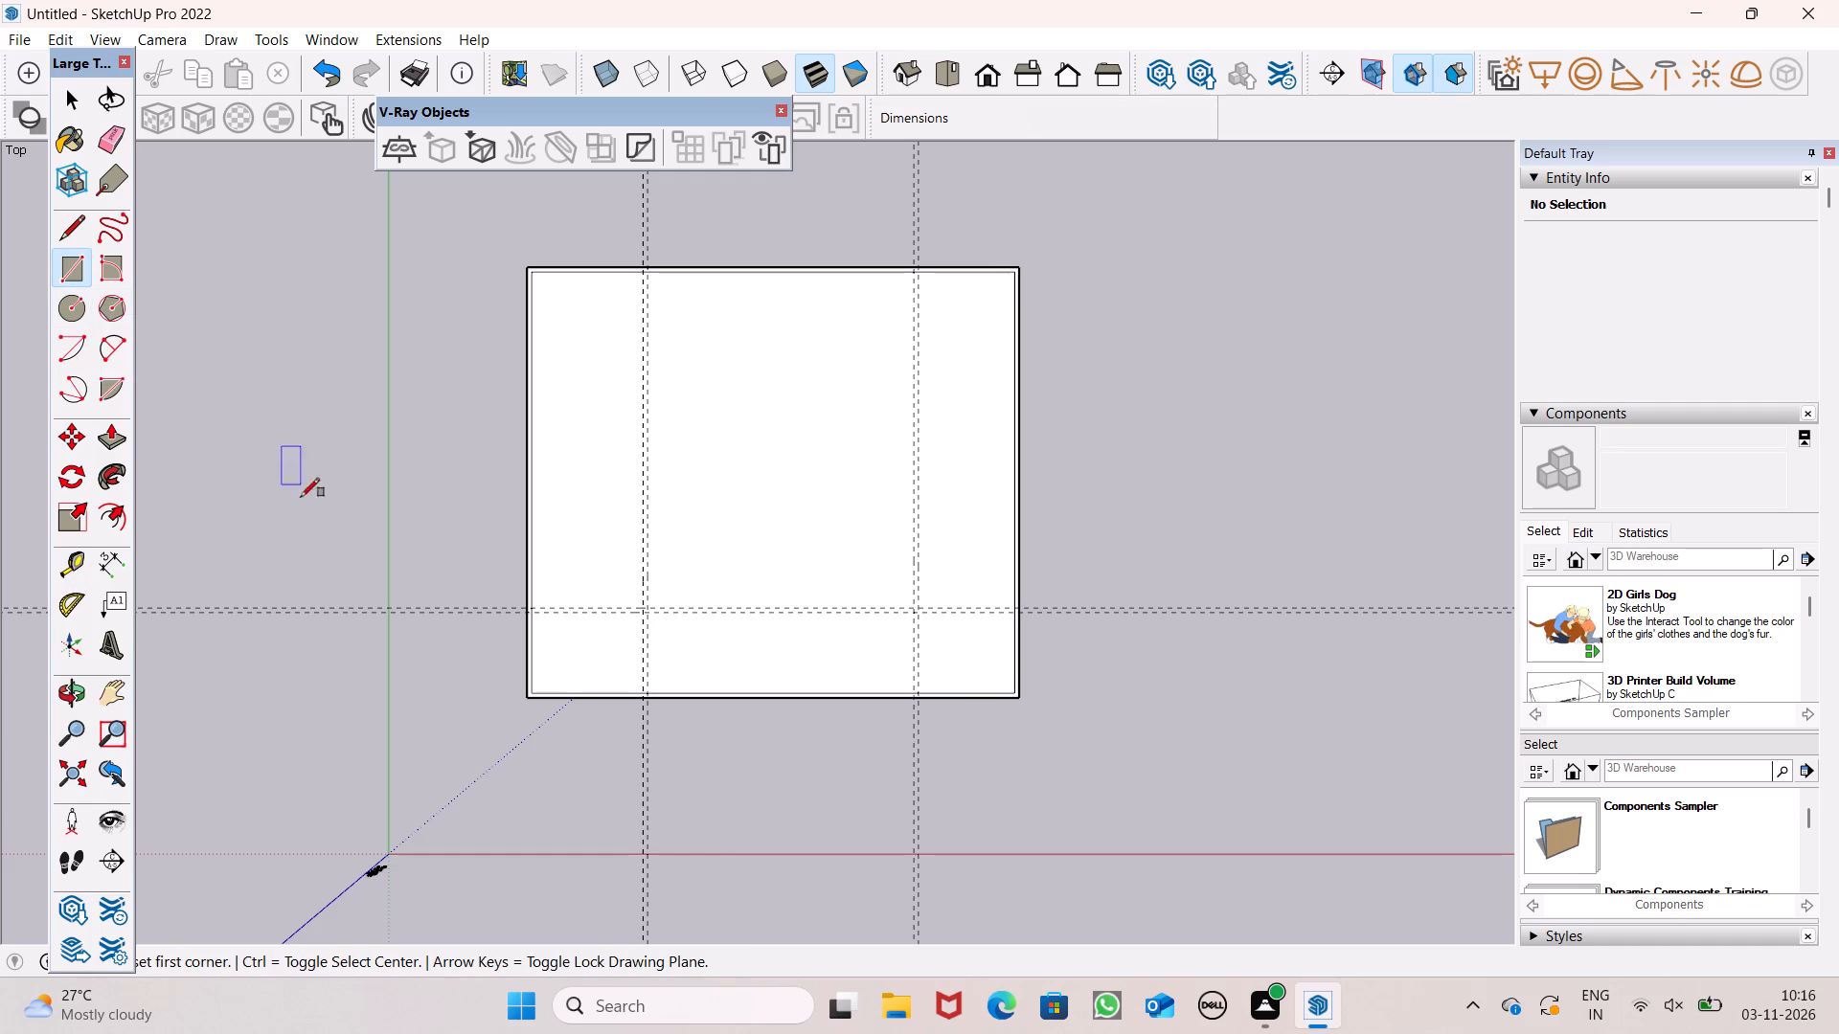
pyautogui.scroll(12, 558, 619)
pyautogui.click(447, 572)
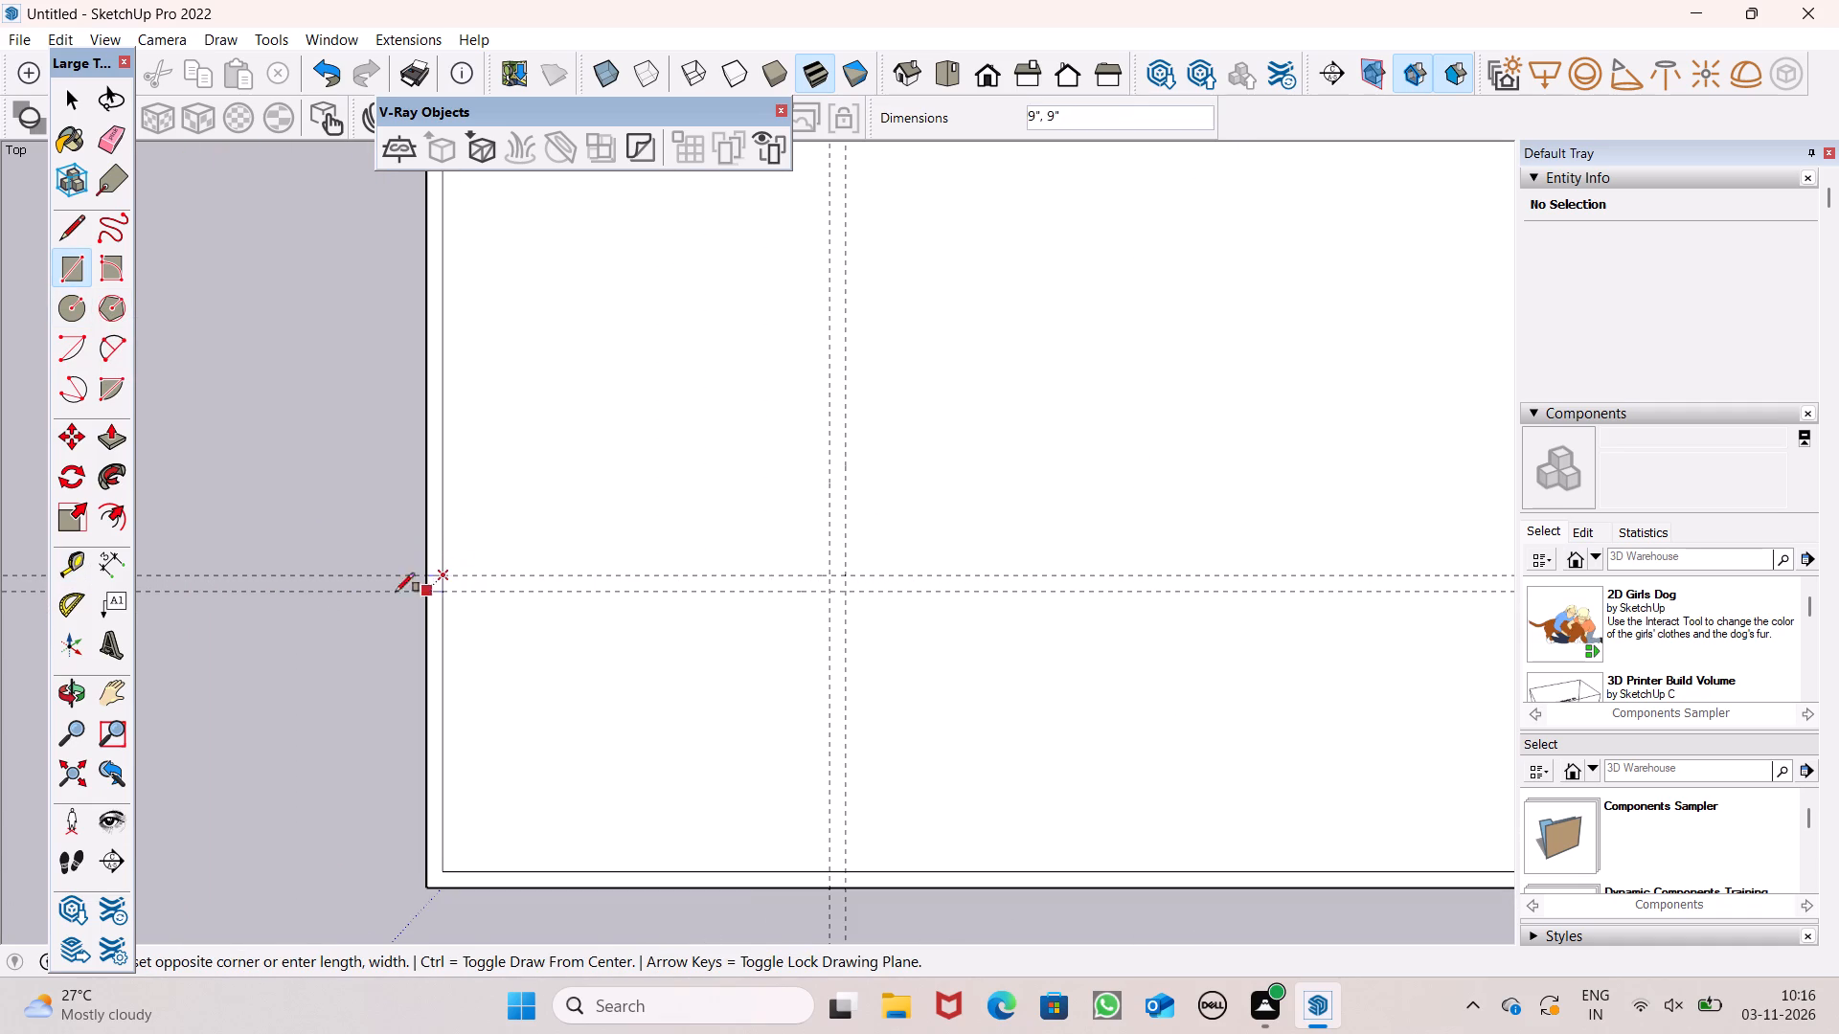
pyautogui.scroll(-8, 390, 600)
pyautogui.scroll(4, 1173, 614)
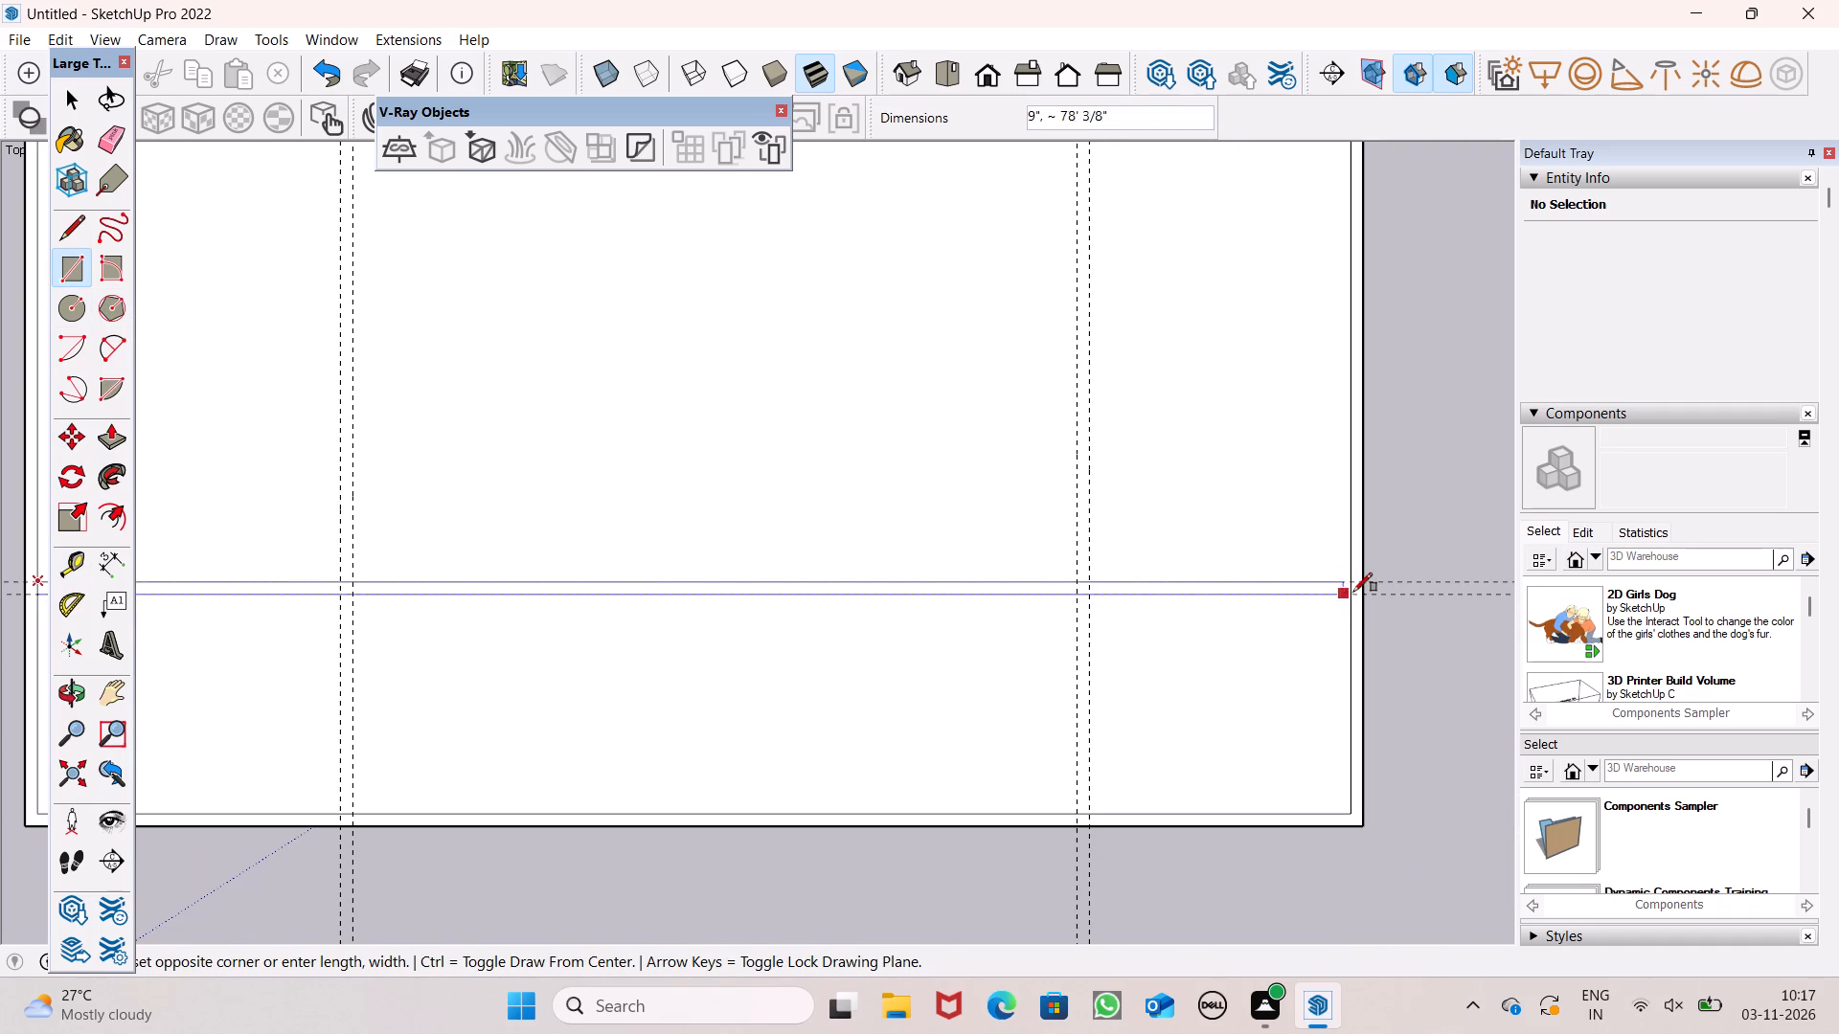
pyautogui.click(1356, 592)
# Draw a 9" wide wall rectangle between the left pair of green-direction guides, from the inner outline's top edge to the cross wall.
pyautogui.scroll(-14, 732, 596)
pyautogui.scroll(8, 692, 416)
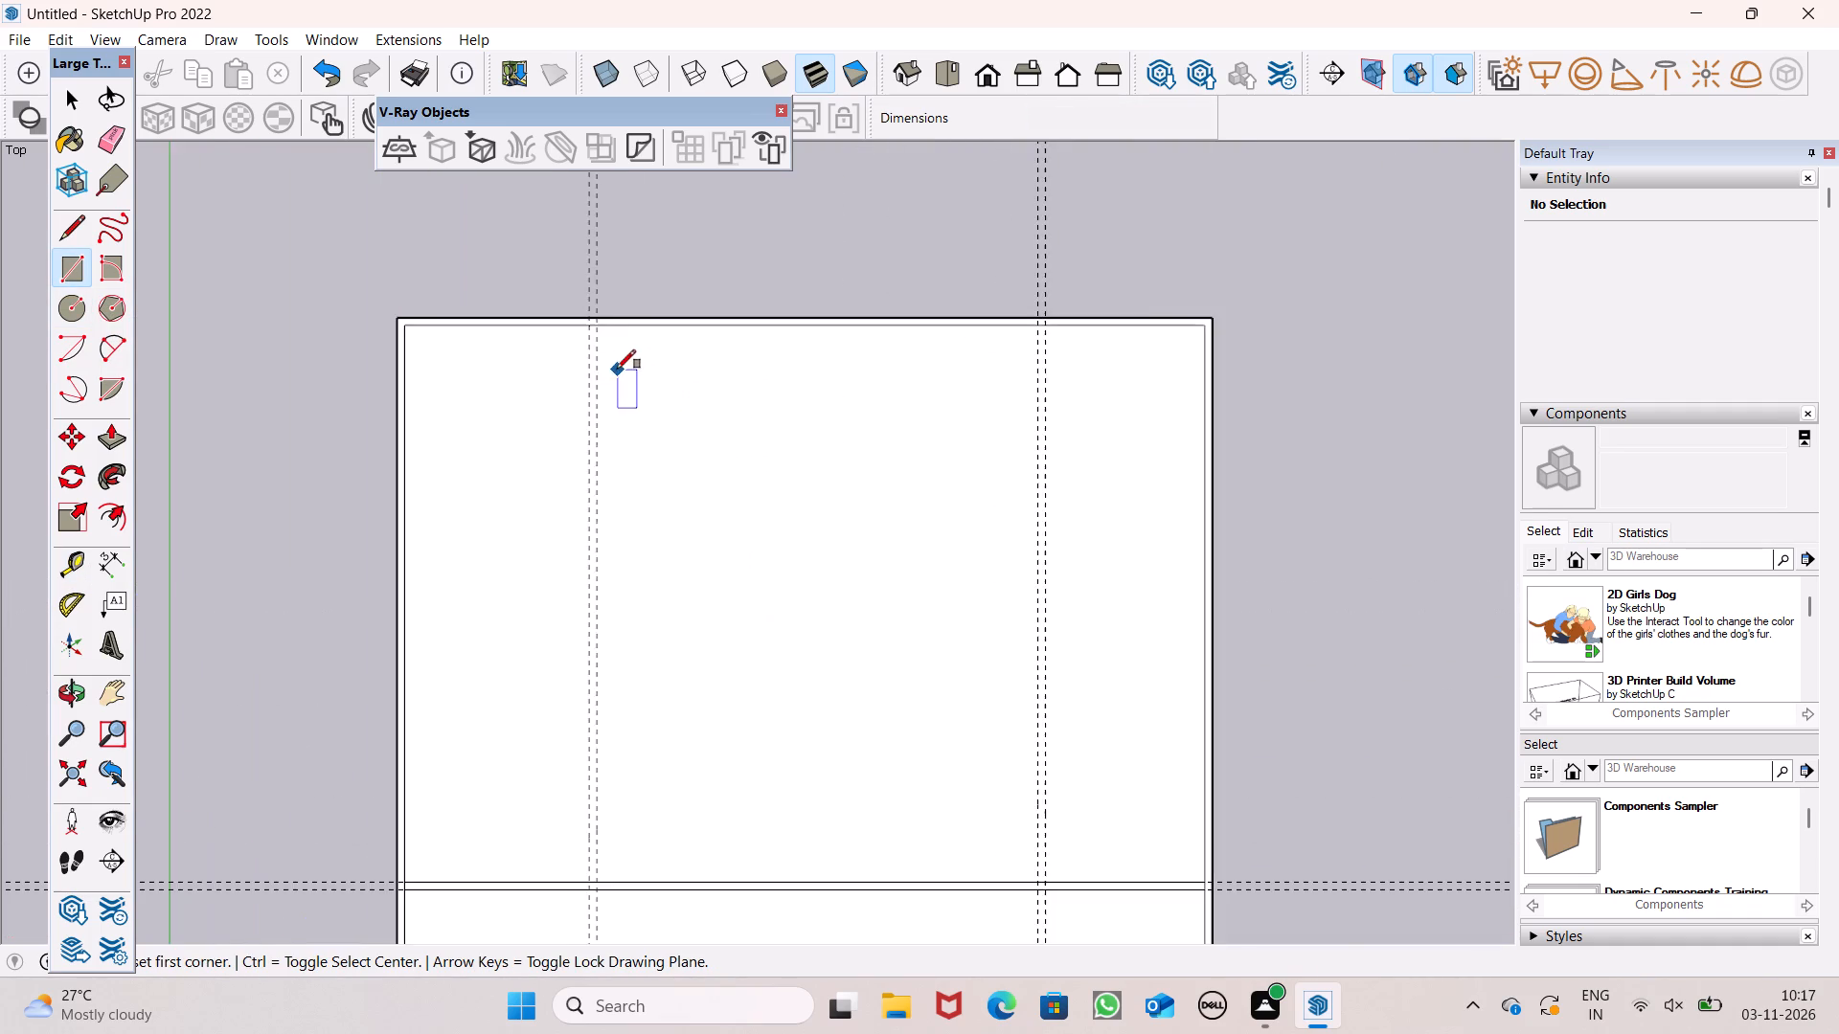
pyautogui.scroll(7, 600, 324)
pyautogui.click(577, 325)
pyautogui.scroll(-6, 687, 345)
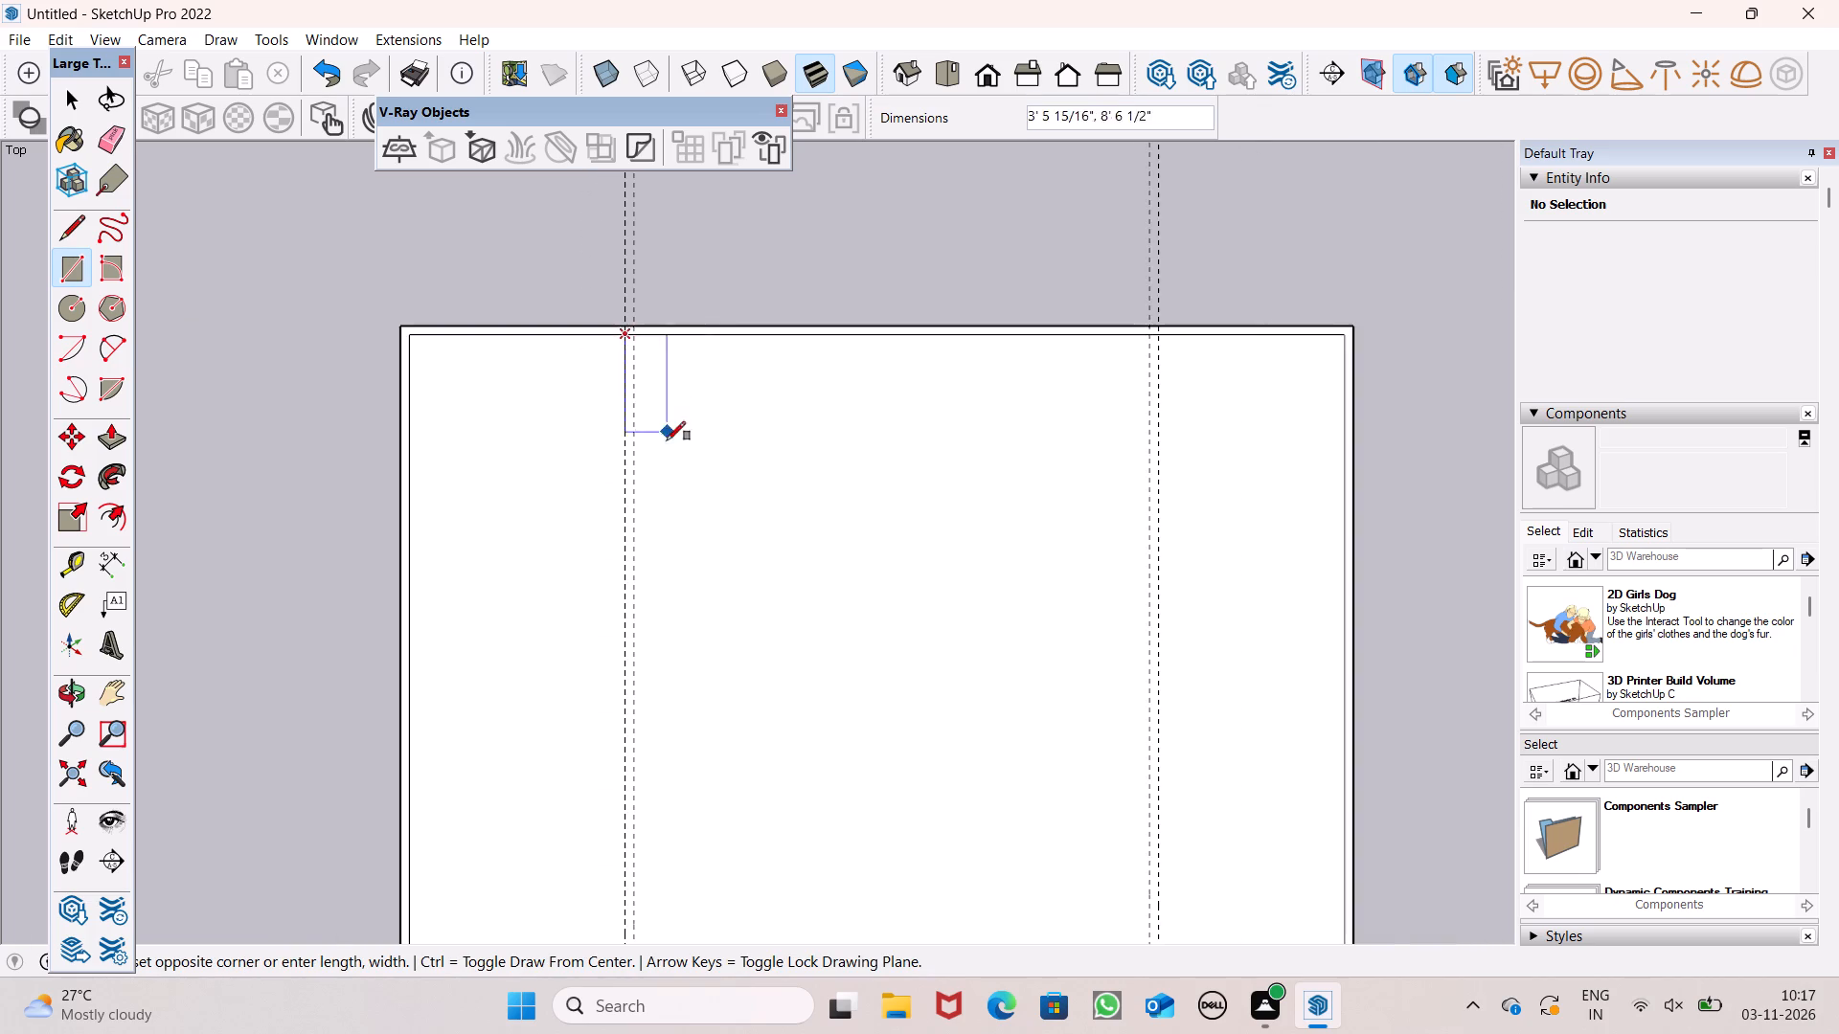
pyautogui.scroll(-4, 667, 447)
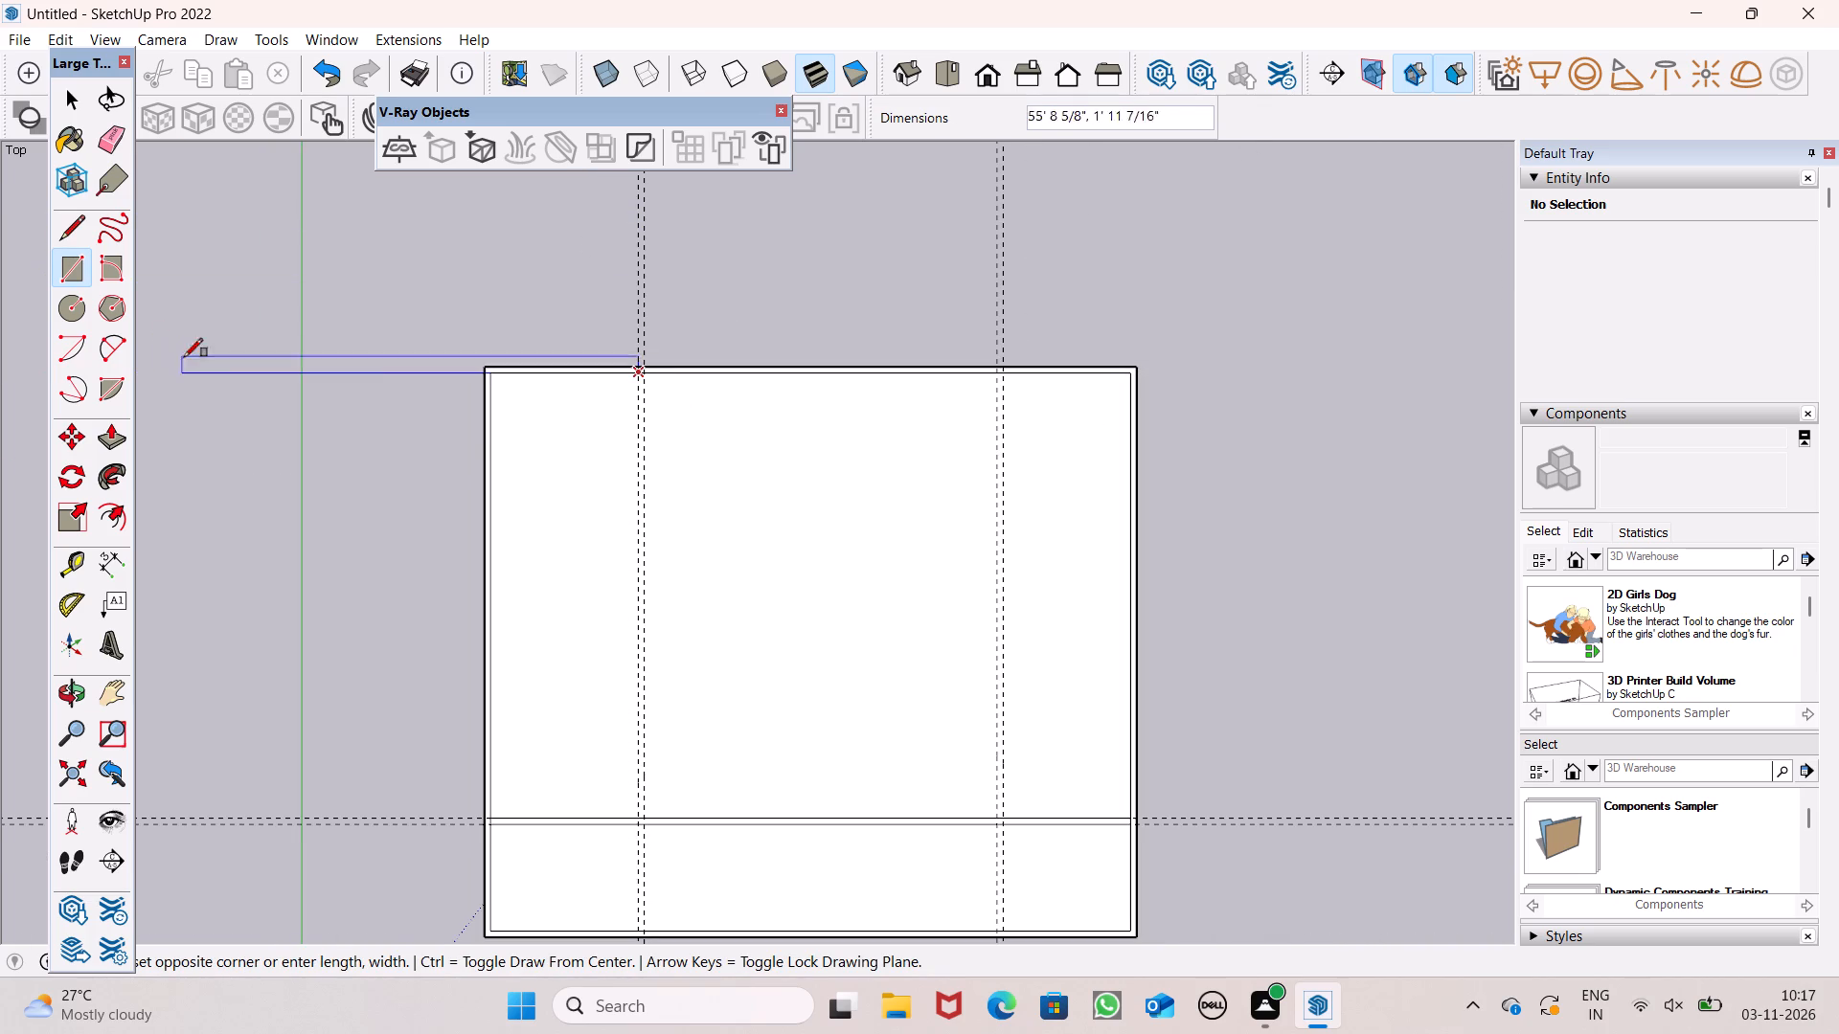
pyautogui.scroll(-1, 466, 451)
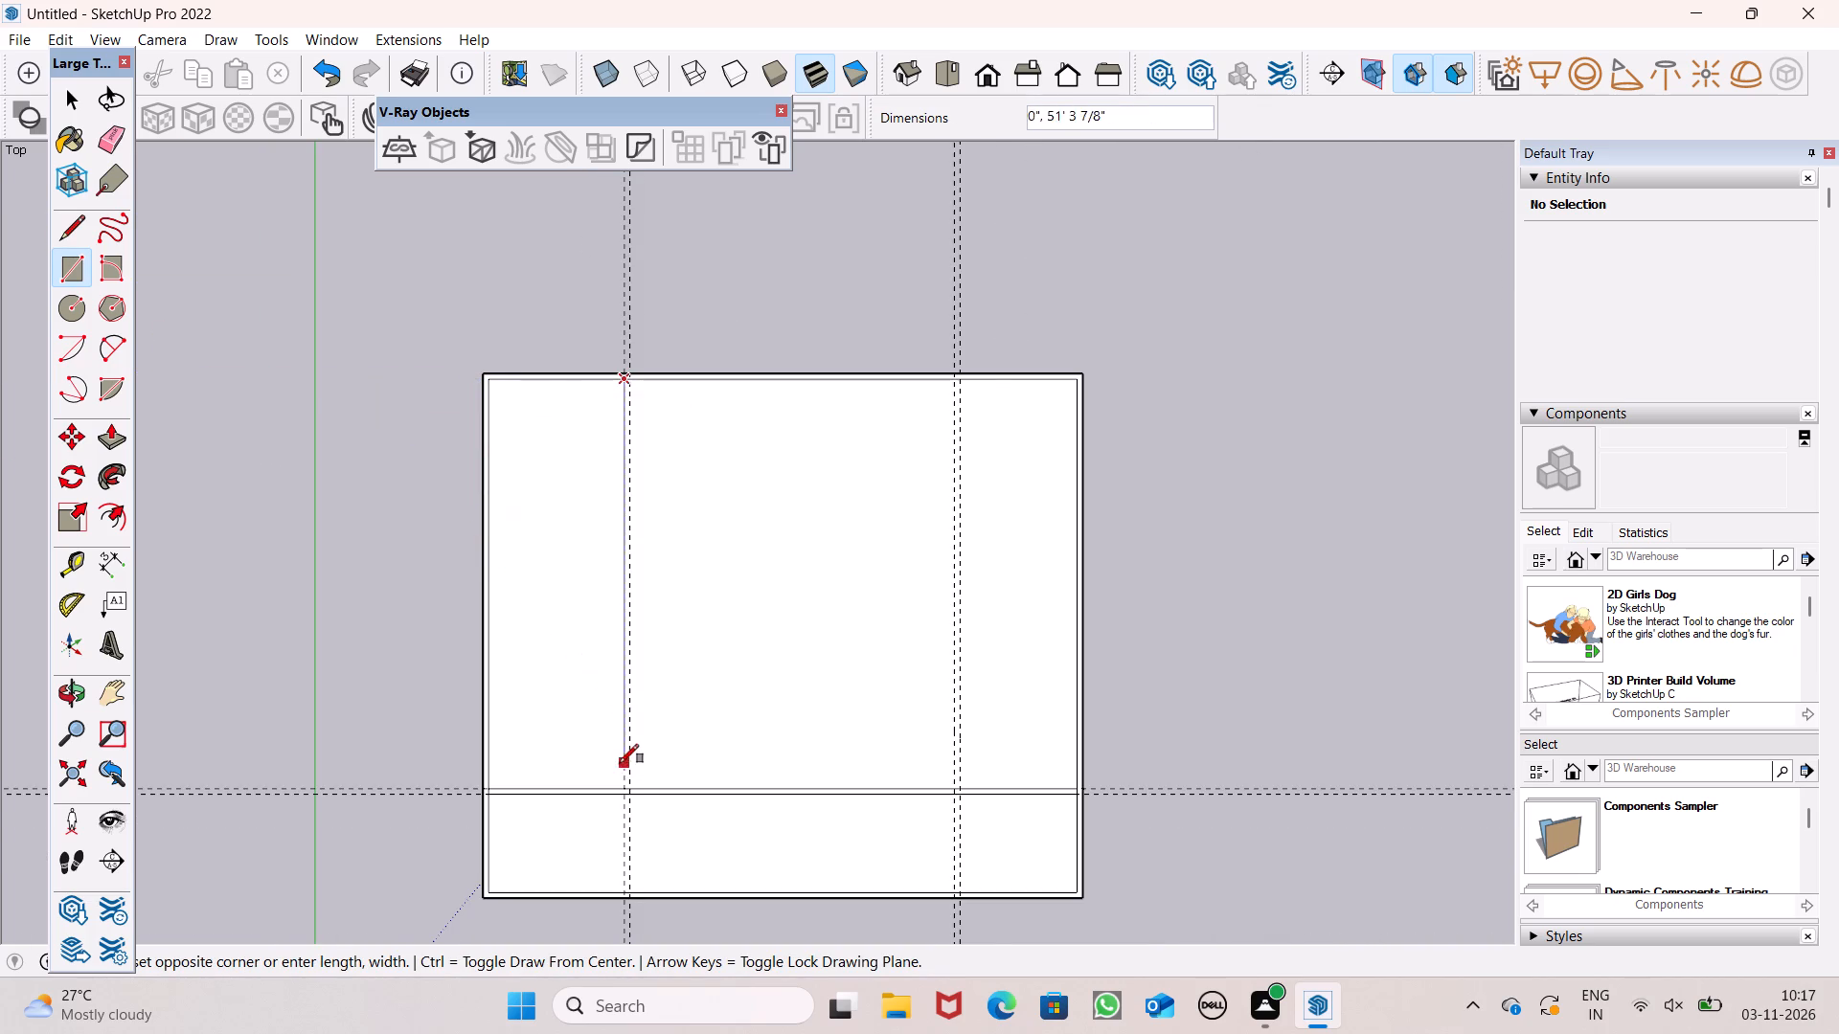
pyautogui.scroll(5, 633, 783)
pyautogui.click(629, 799)
# Draw a wall rectangle 9" by about 55' 5" between the right pair of guides, from the inner outline's top edge to the cross wall.
pyautogui.scroll(-6, 527, 673)
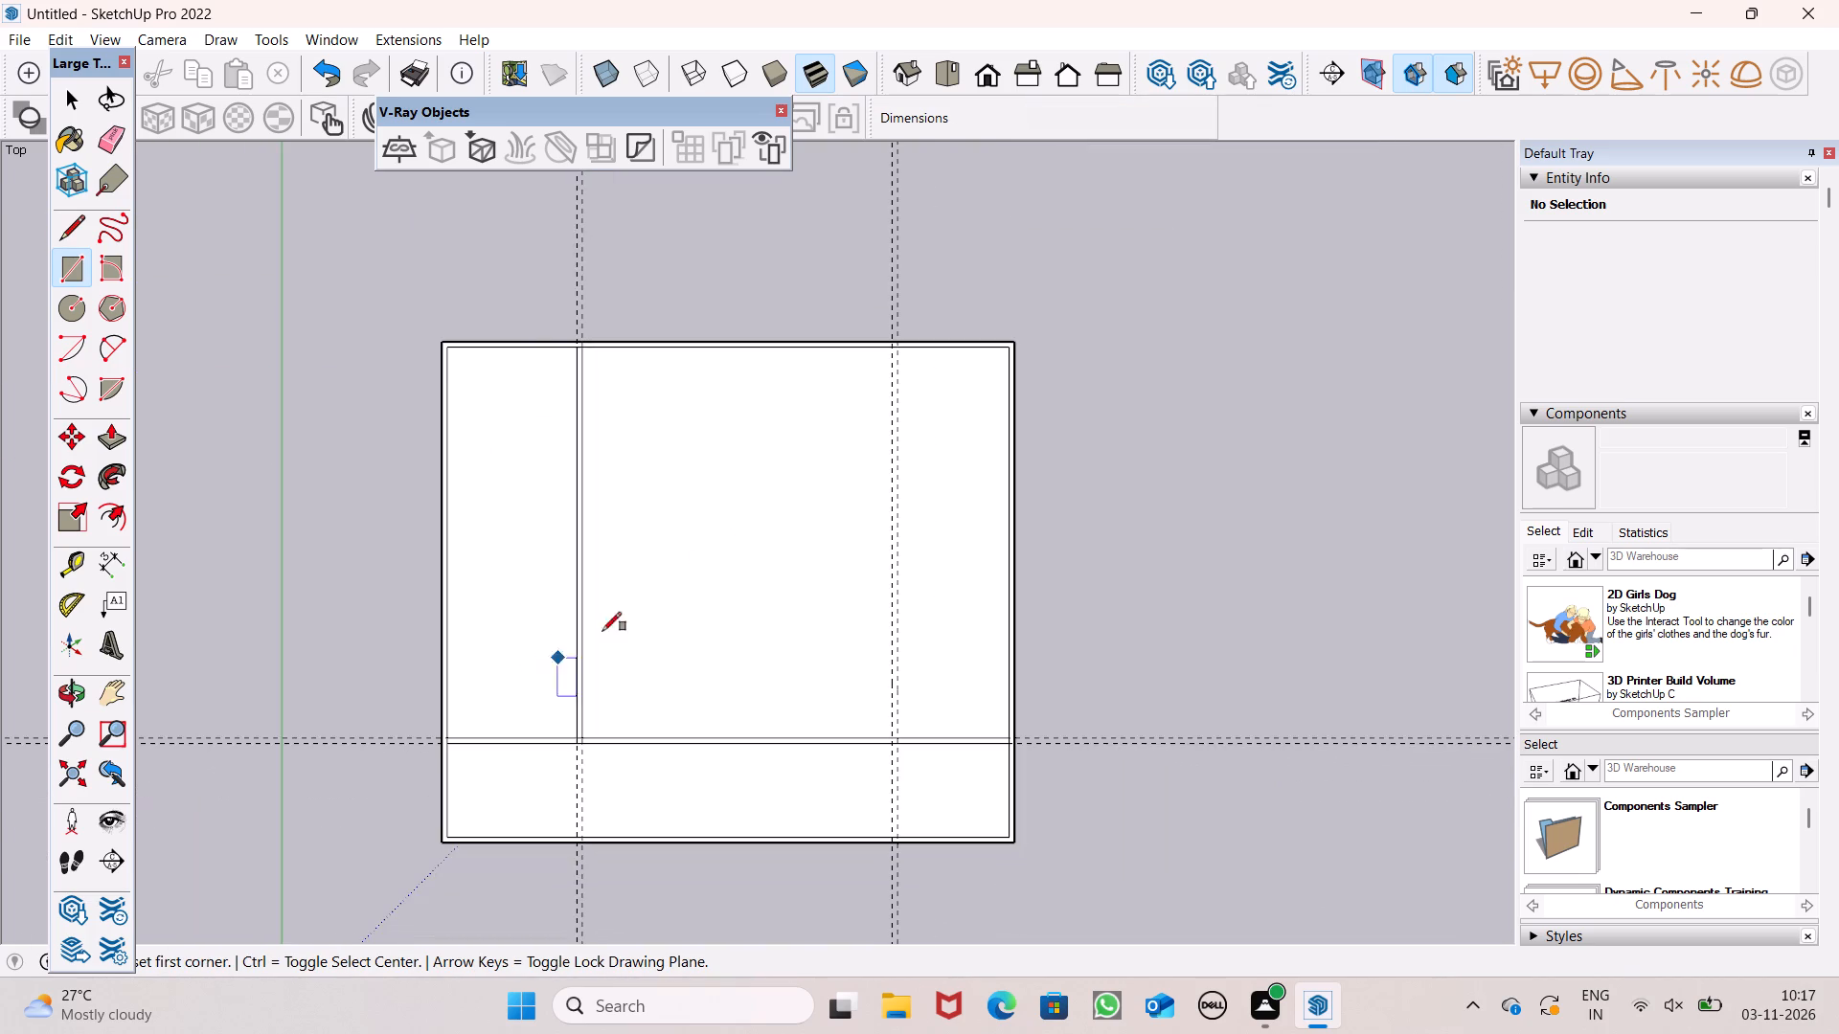
pyautogui.scroll(11, 829, 398)
pyautogui.click(942, 285)
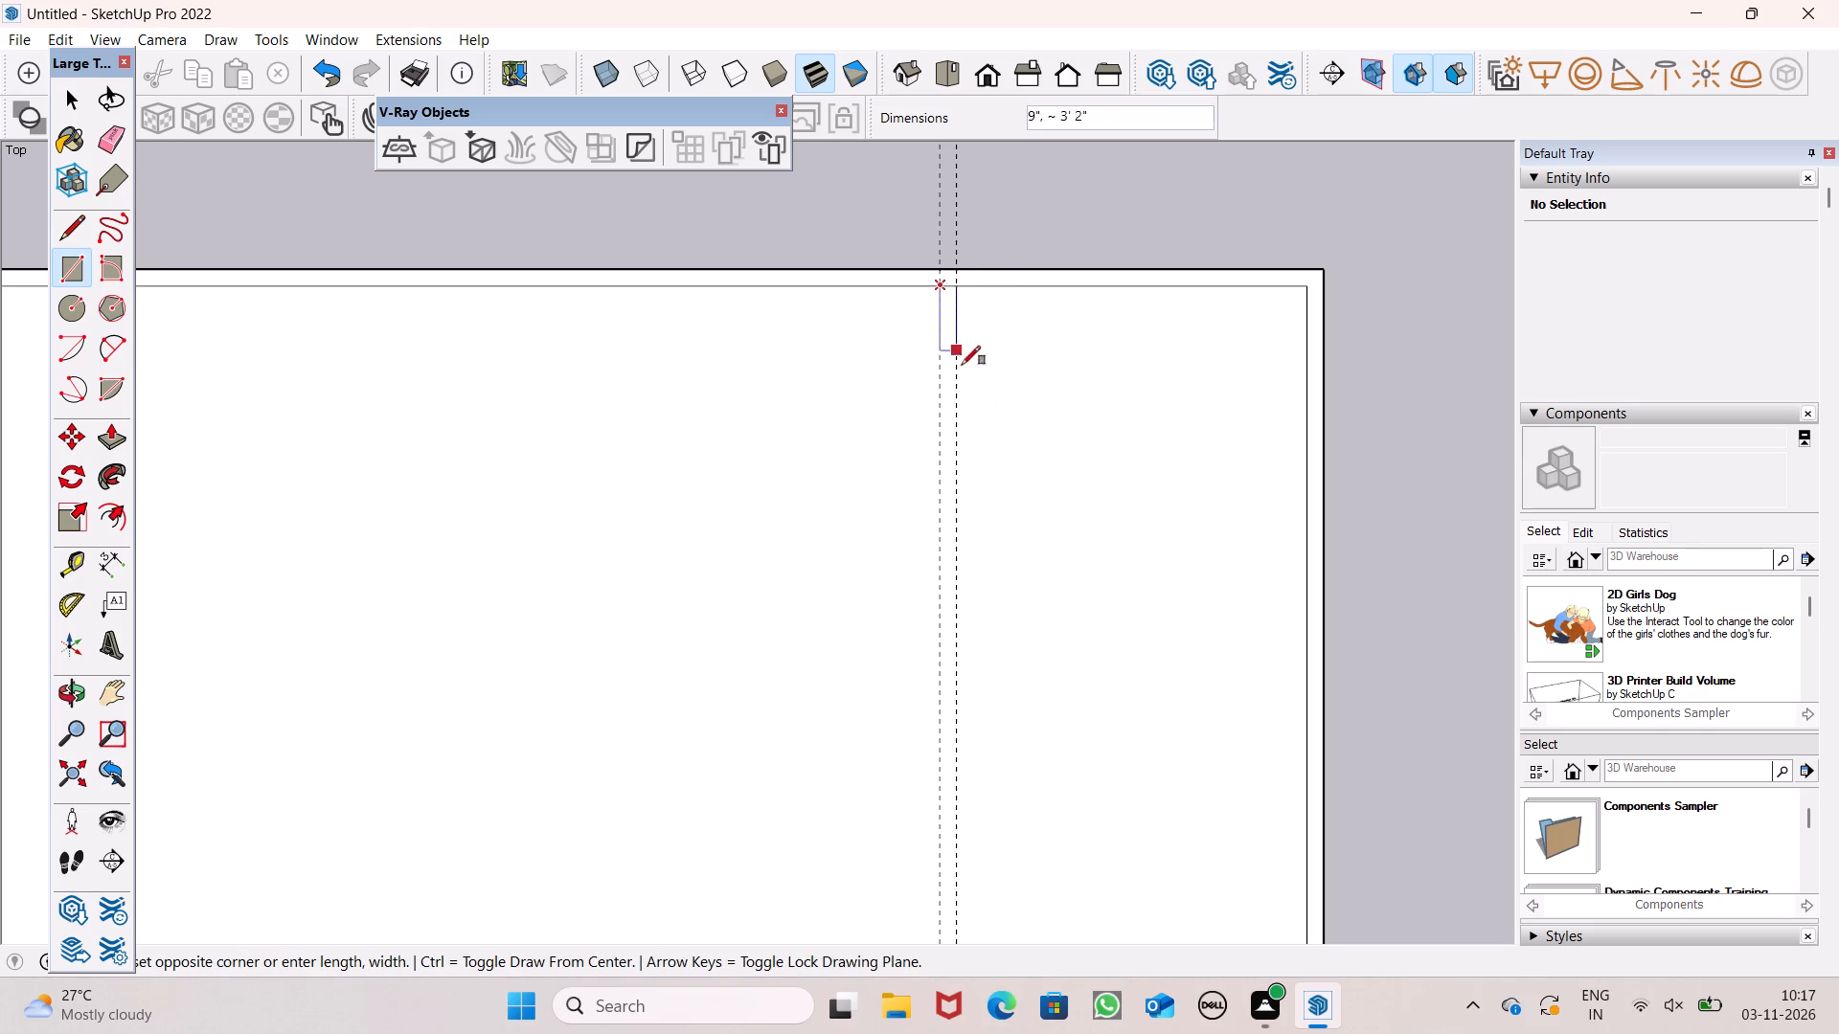
pyautogui.scroll(-14, 973, 425)
pyautogui.scroll(5, 977, 743)
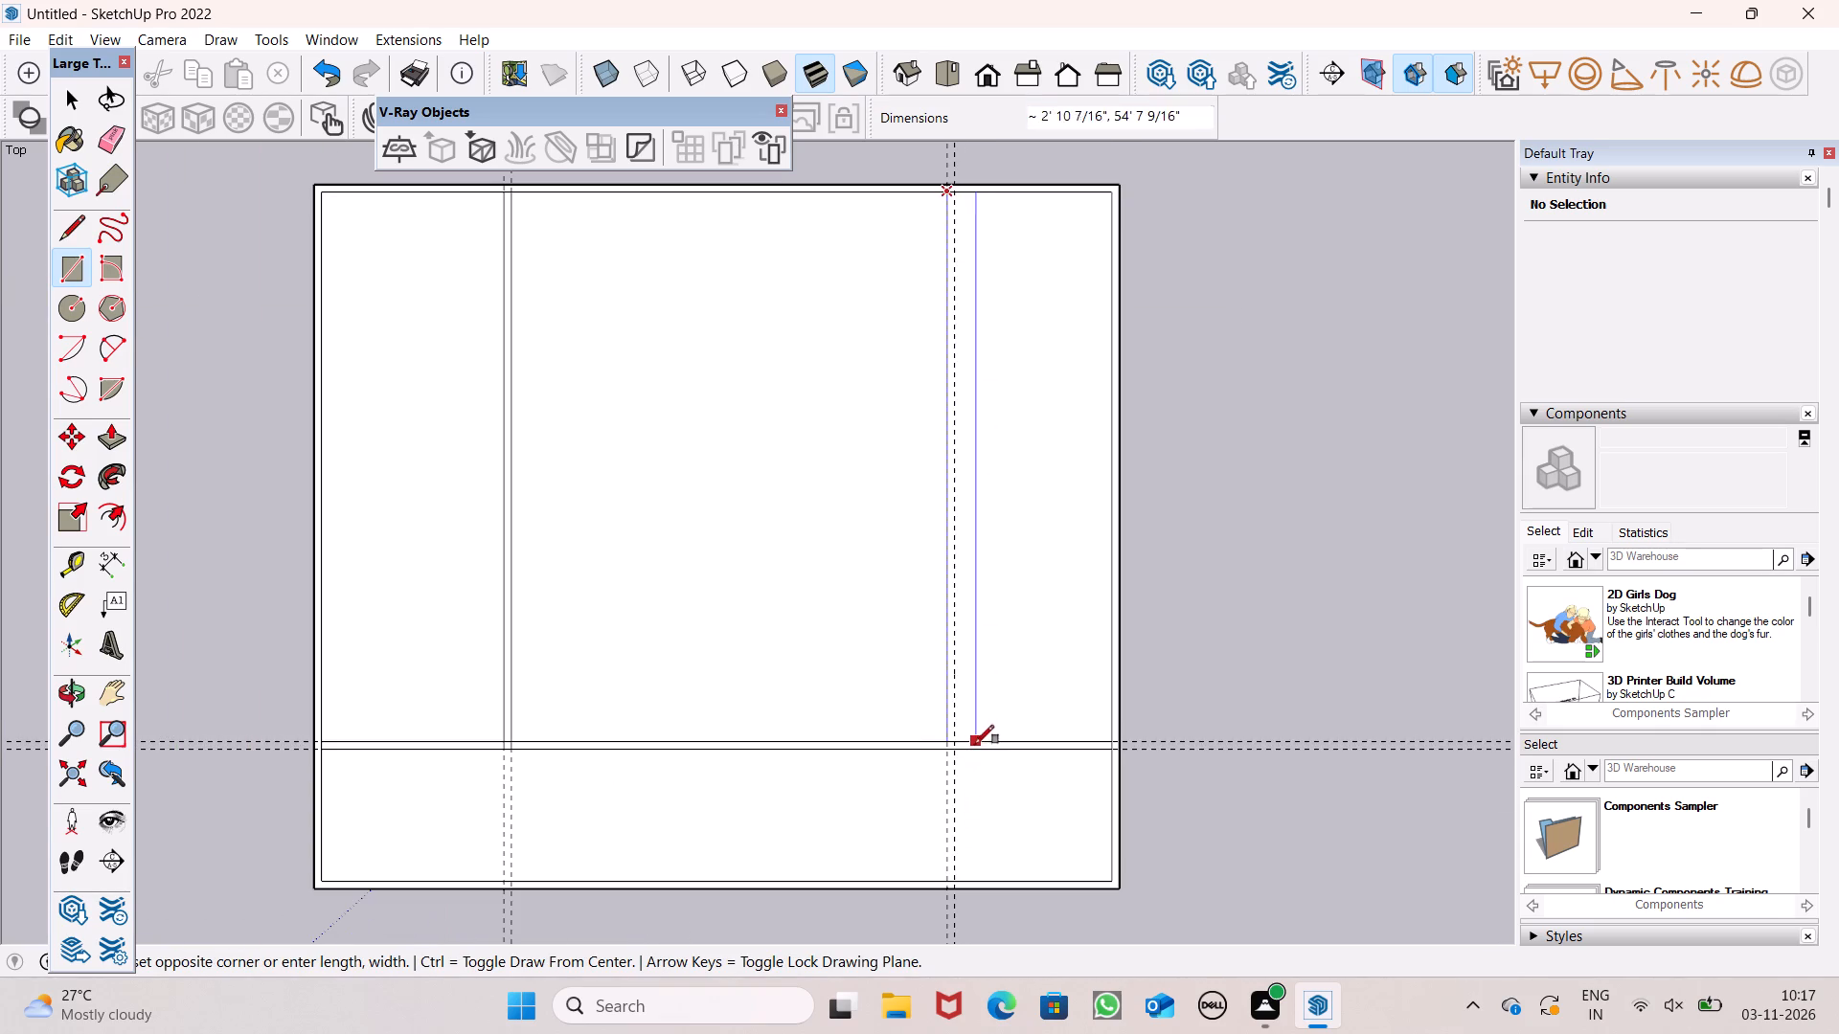
pyautogui.click(954, 746)
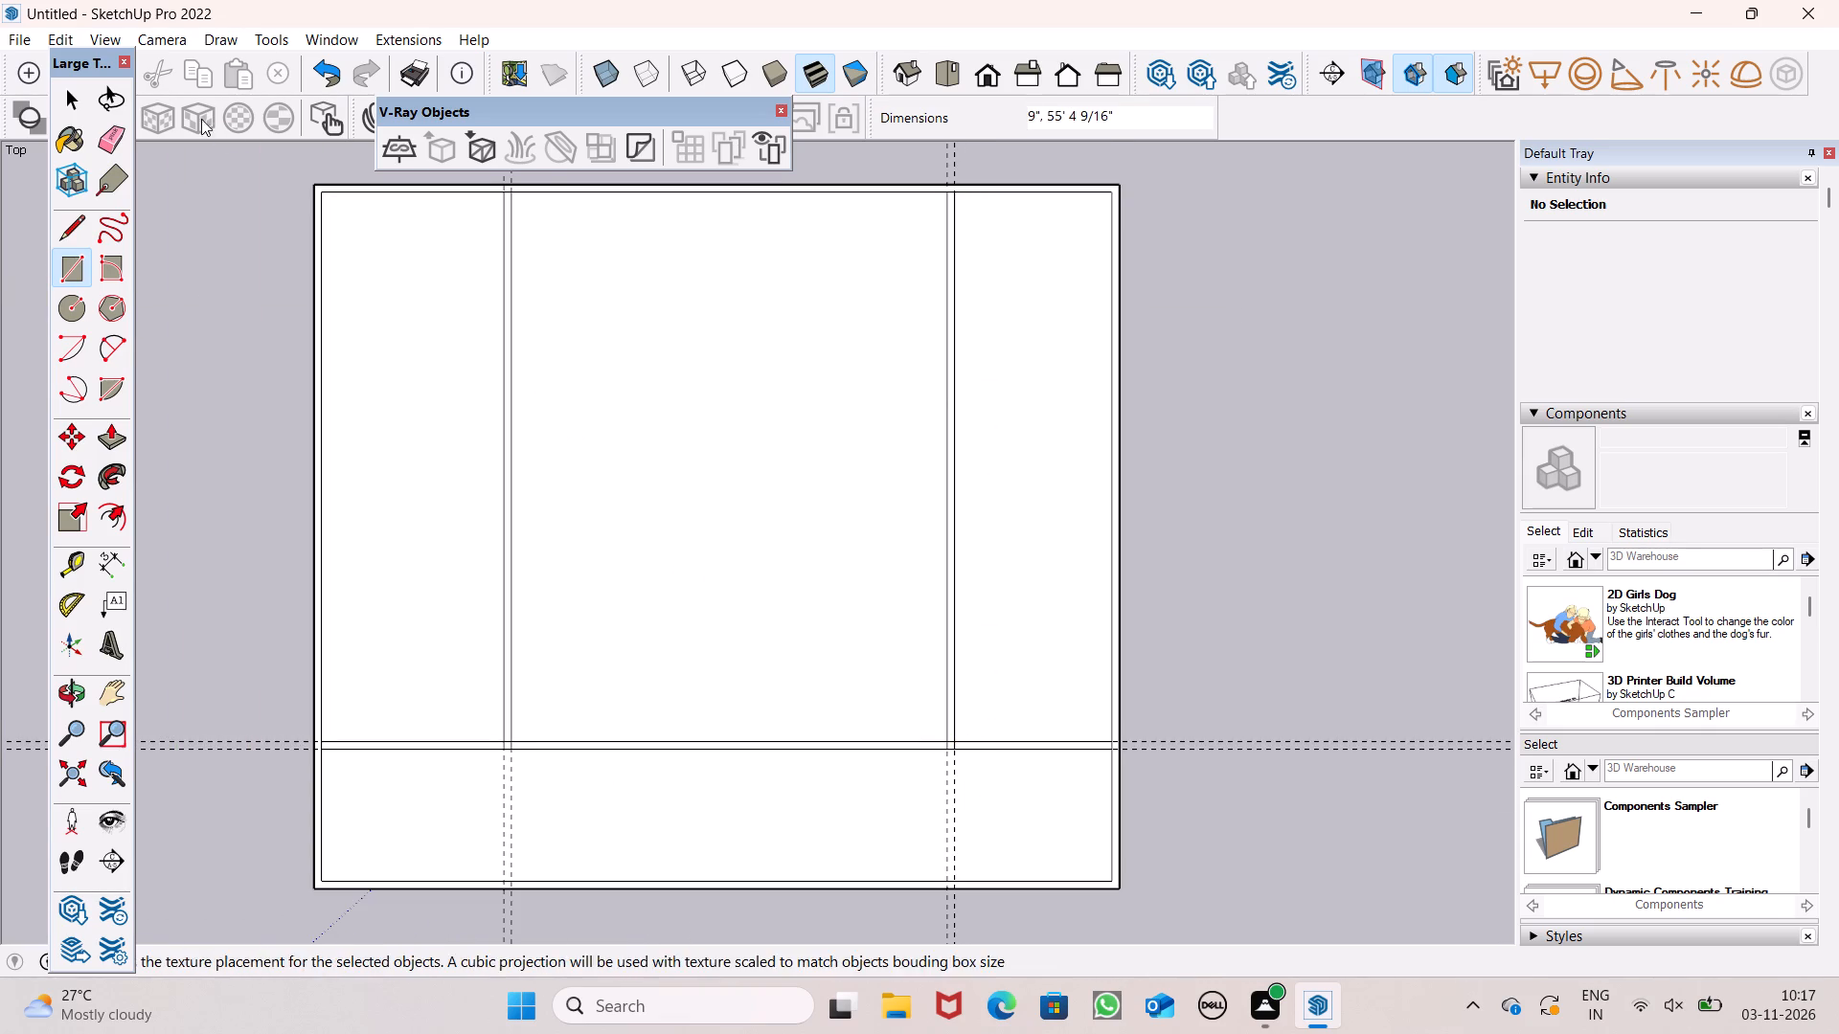
# Erase all the construction guides in both directions, keeping the wall rectangles.
pyautogui.click(118, 125)
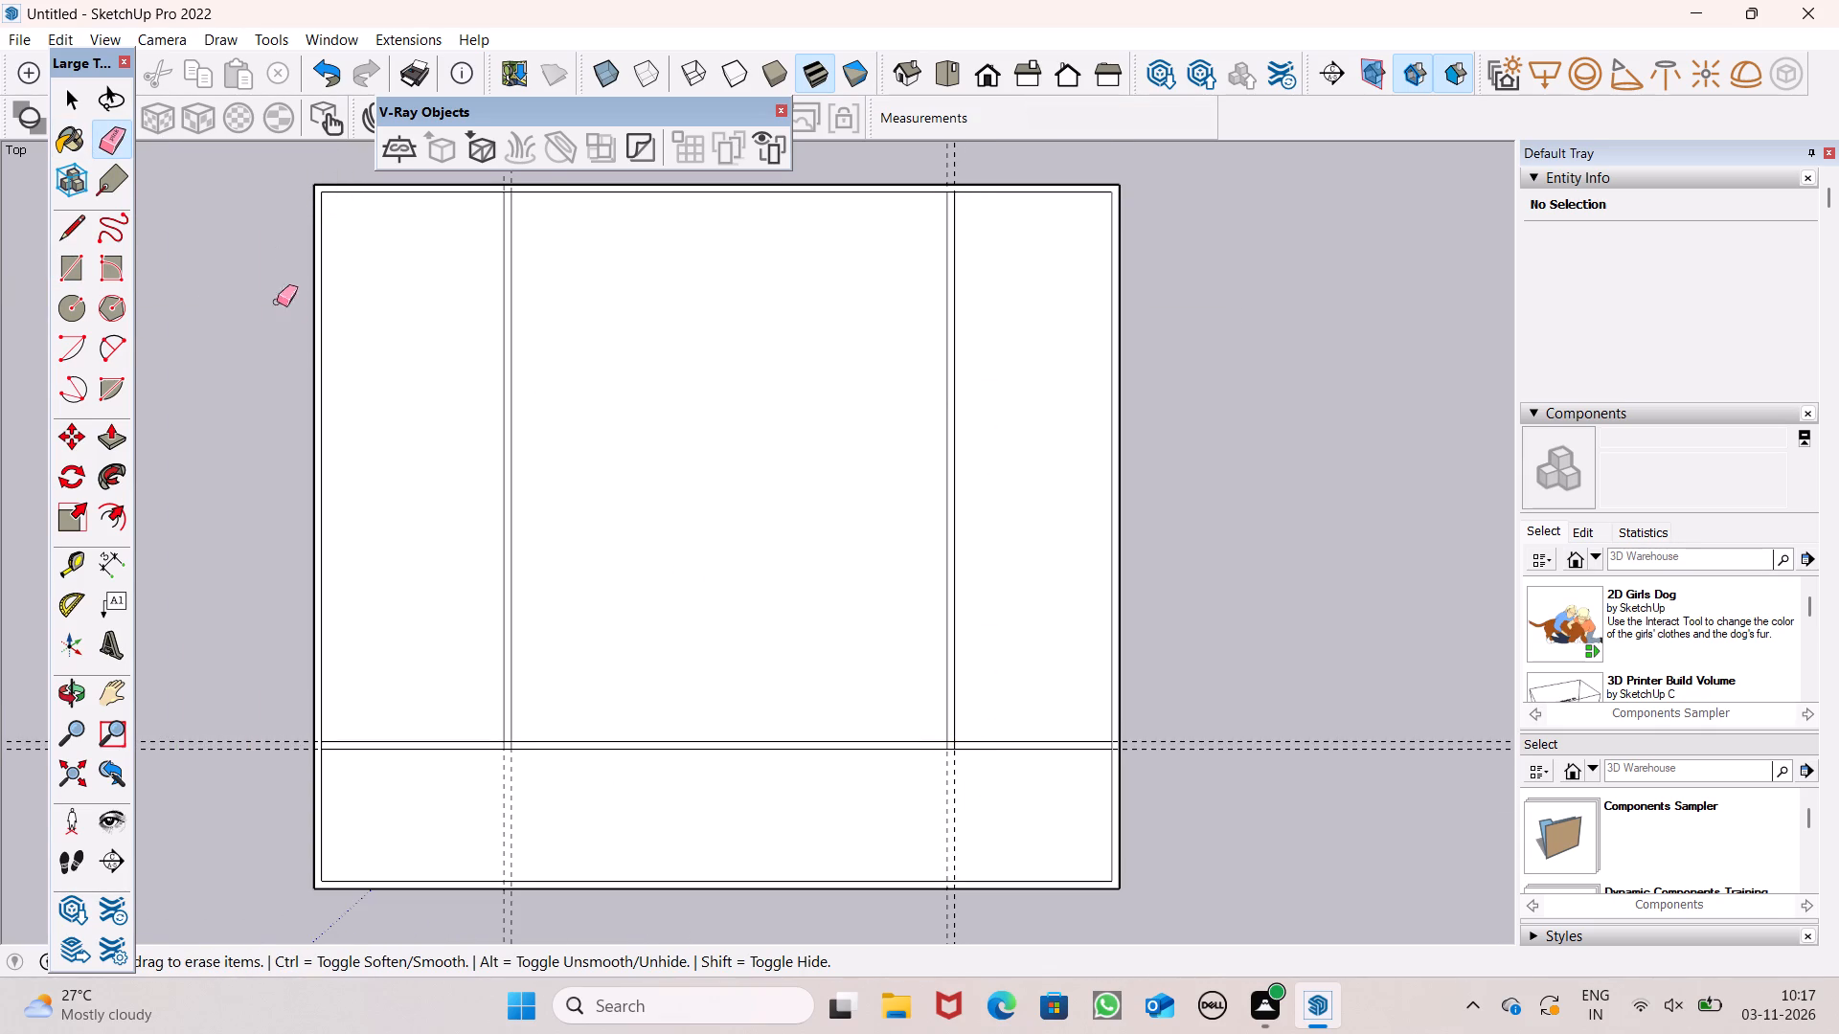
pyautogui.scroll(-4, 297, 349)
pyautogui.moveTo(429, 200); pyautogui.dragTo(551, 191)
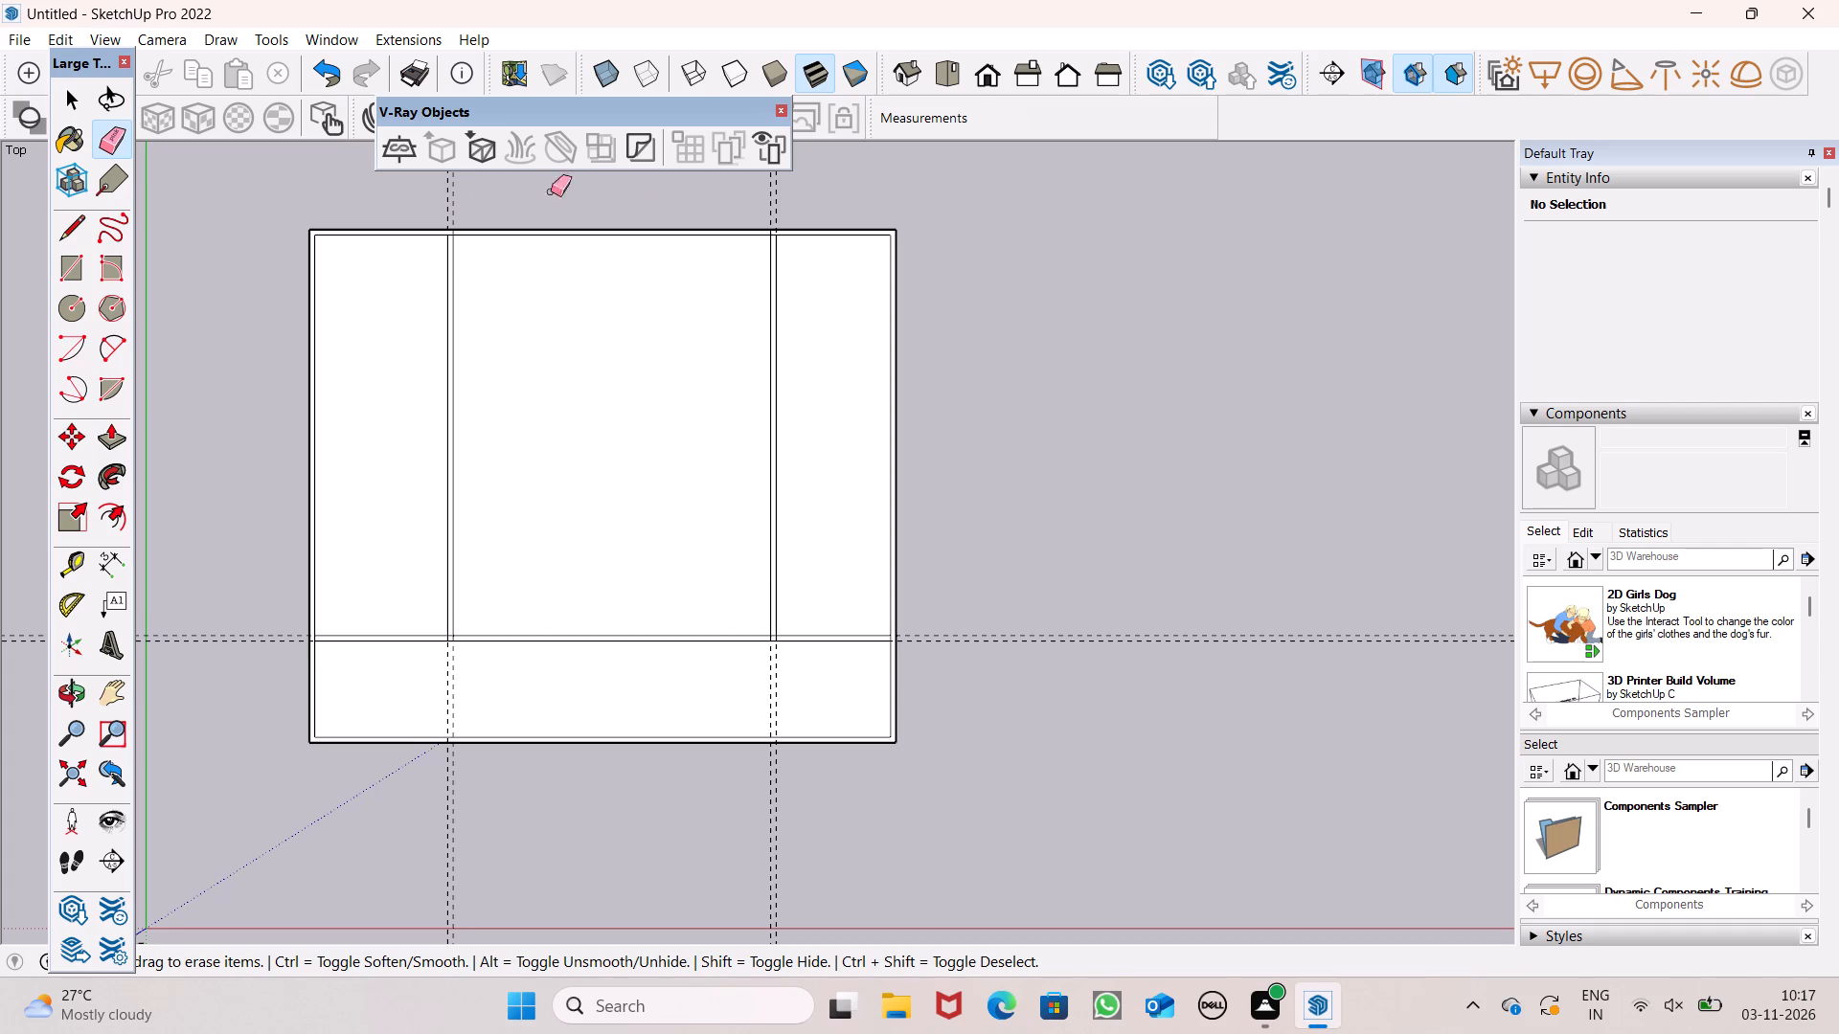
pyautogui.moveTo(551, 191); pyautogui.dragTo(815, 203)
pyautogui.moveTo(280, 647); pyautogui.dragTo(272, 605)
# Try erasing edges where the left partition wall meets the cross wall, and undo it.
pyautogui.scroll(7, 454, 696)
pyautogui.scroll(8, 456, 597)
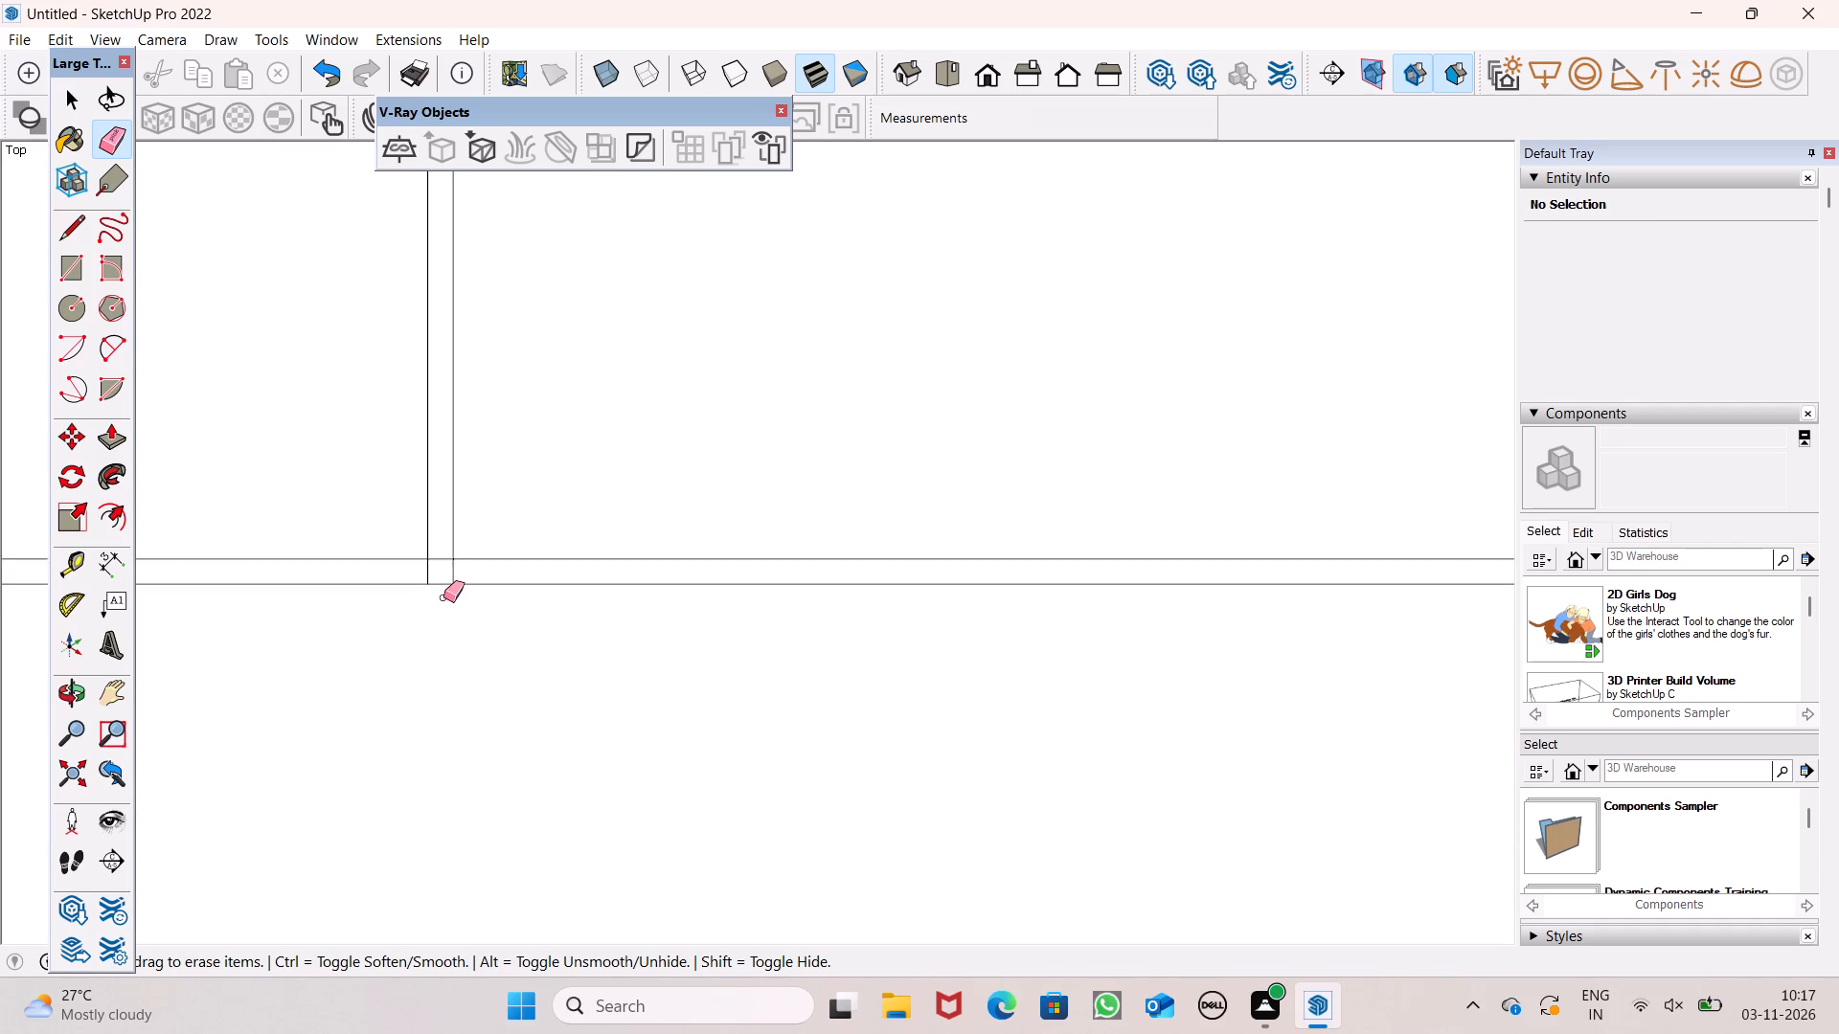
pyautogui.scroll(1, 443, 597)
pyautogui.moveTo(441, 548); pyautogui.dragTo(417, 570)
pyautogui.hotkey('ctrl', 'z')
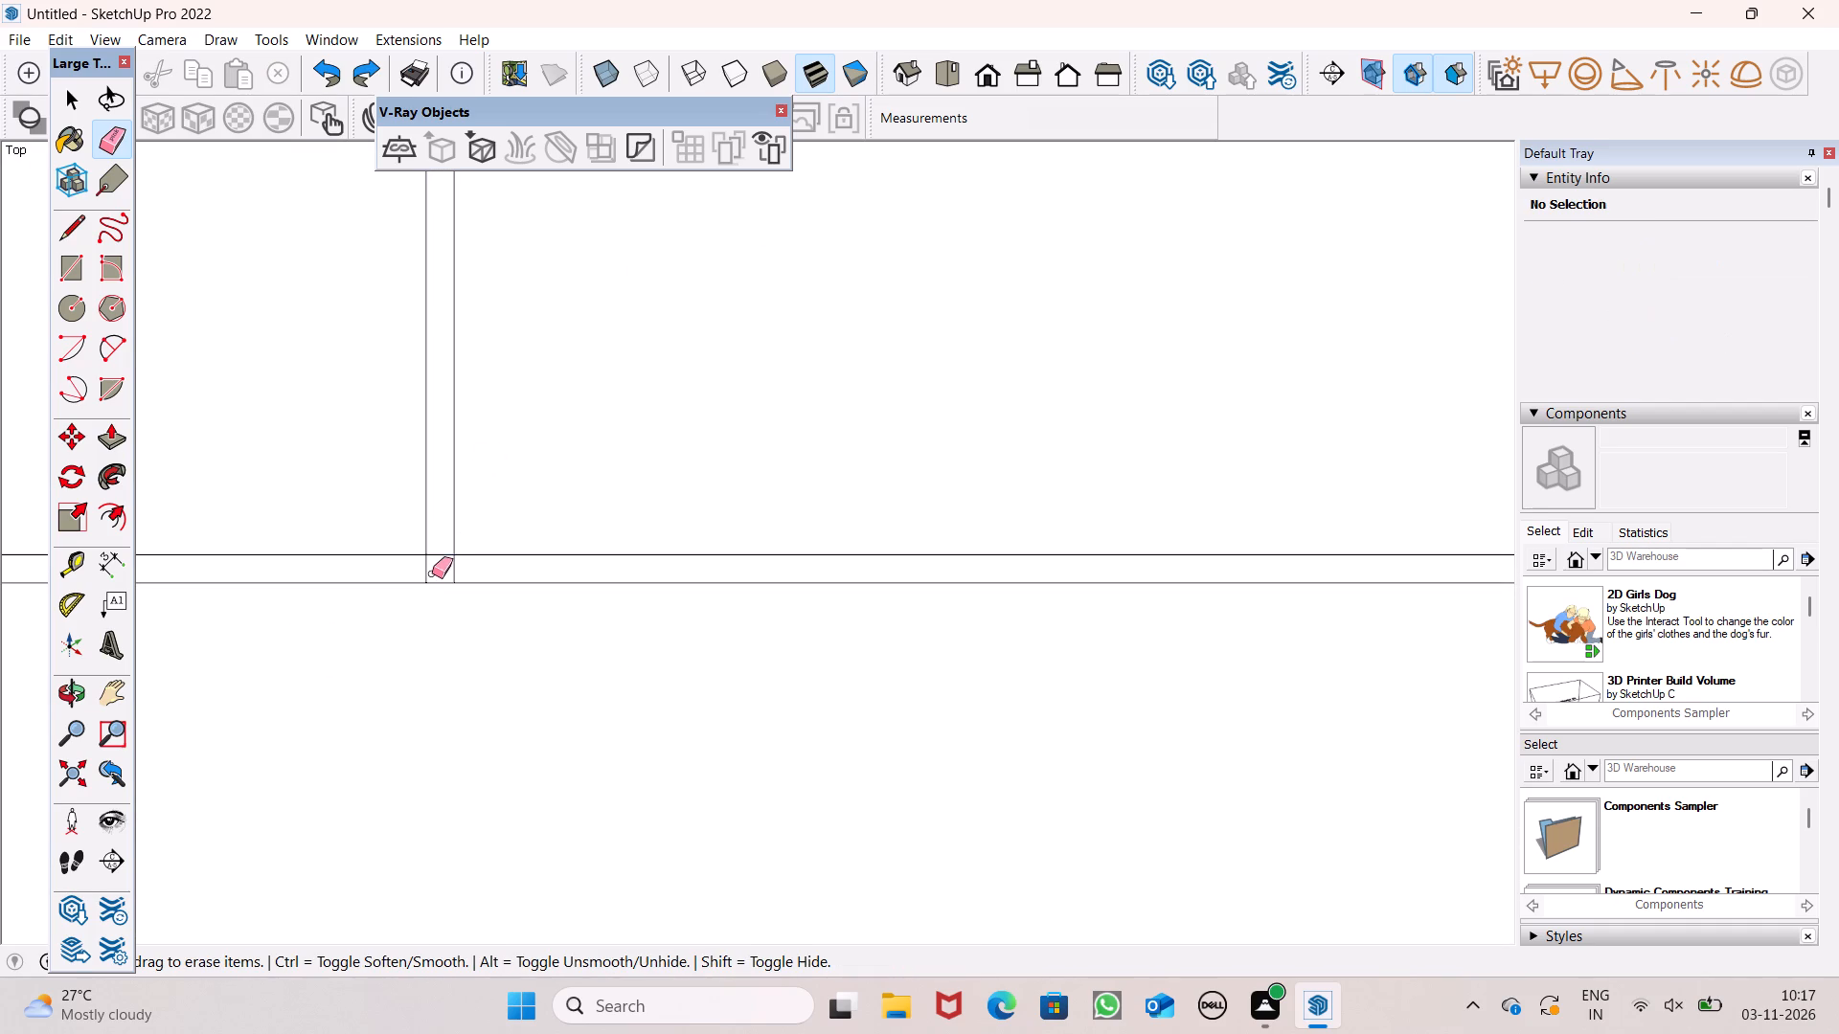
# Erase the overlapping edge segments on the left and top of the junction between the left partition and the cross wall.
pyautogui.scroll(-1, 433, 573)
pyautogui.scroll(6, 433, 573)
pyautogui.moveTo(439, 528); pyautogui.dragTo(447, 563)
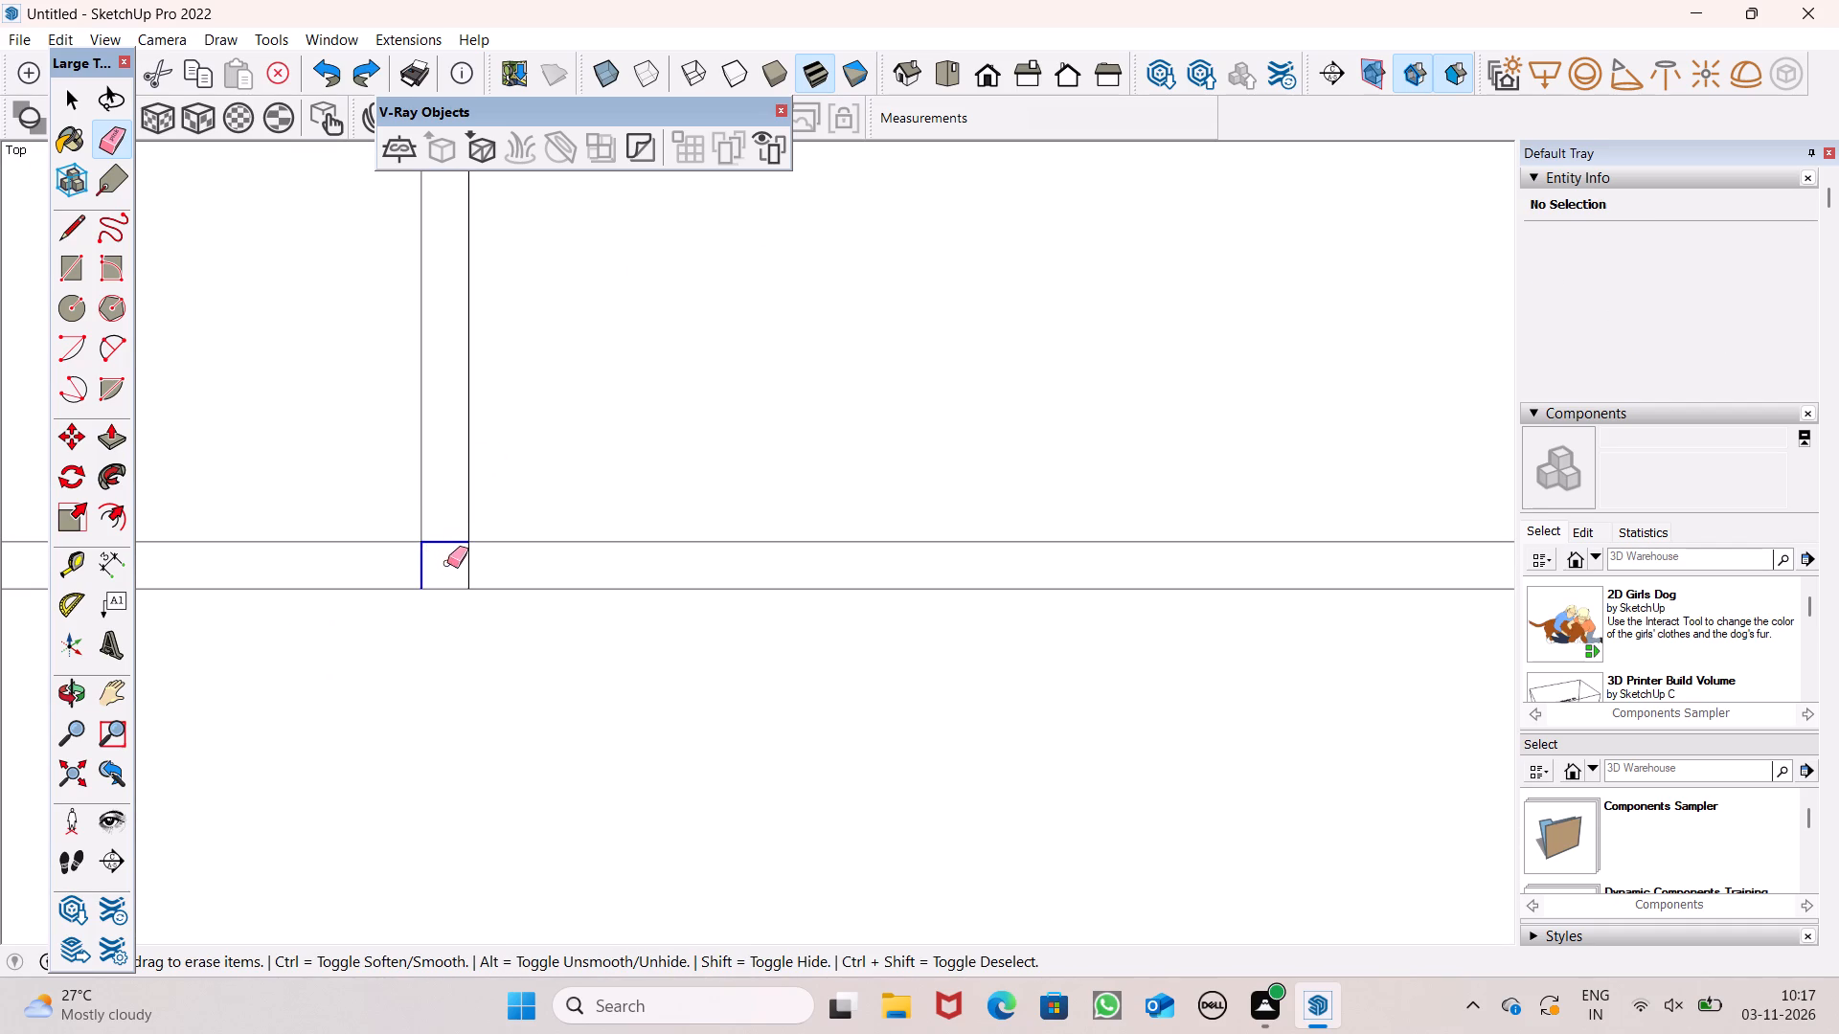
pyautogui.moveTo(447, 563); pyautogui.dragTo(465, 562)
# Erase the overlapping edge segments inside the junction between the right partition wall and the cross wall.
pyautogui.scroll(-14, 385, 526)
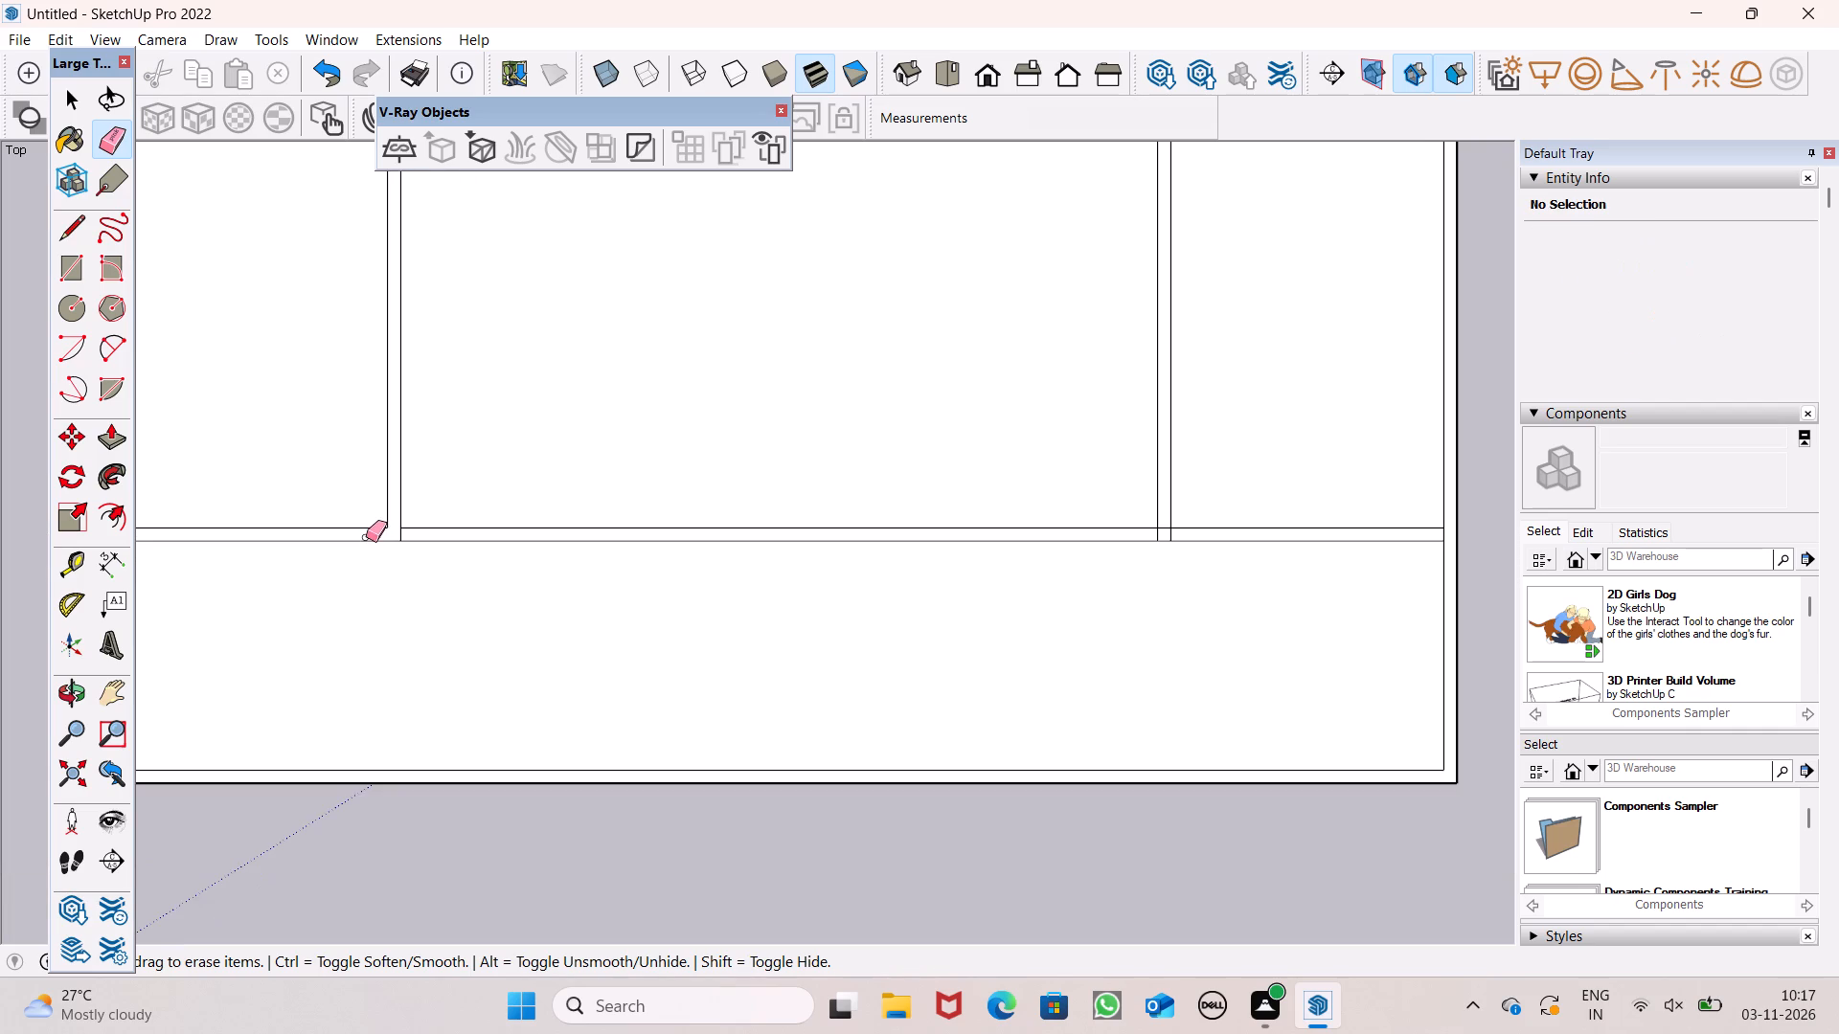
pyautogui.scroll(-5, 492, 645)
pyautogui.scroll(-1, 694, 614)
pyautogui.scroll(10, 924, 579)
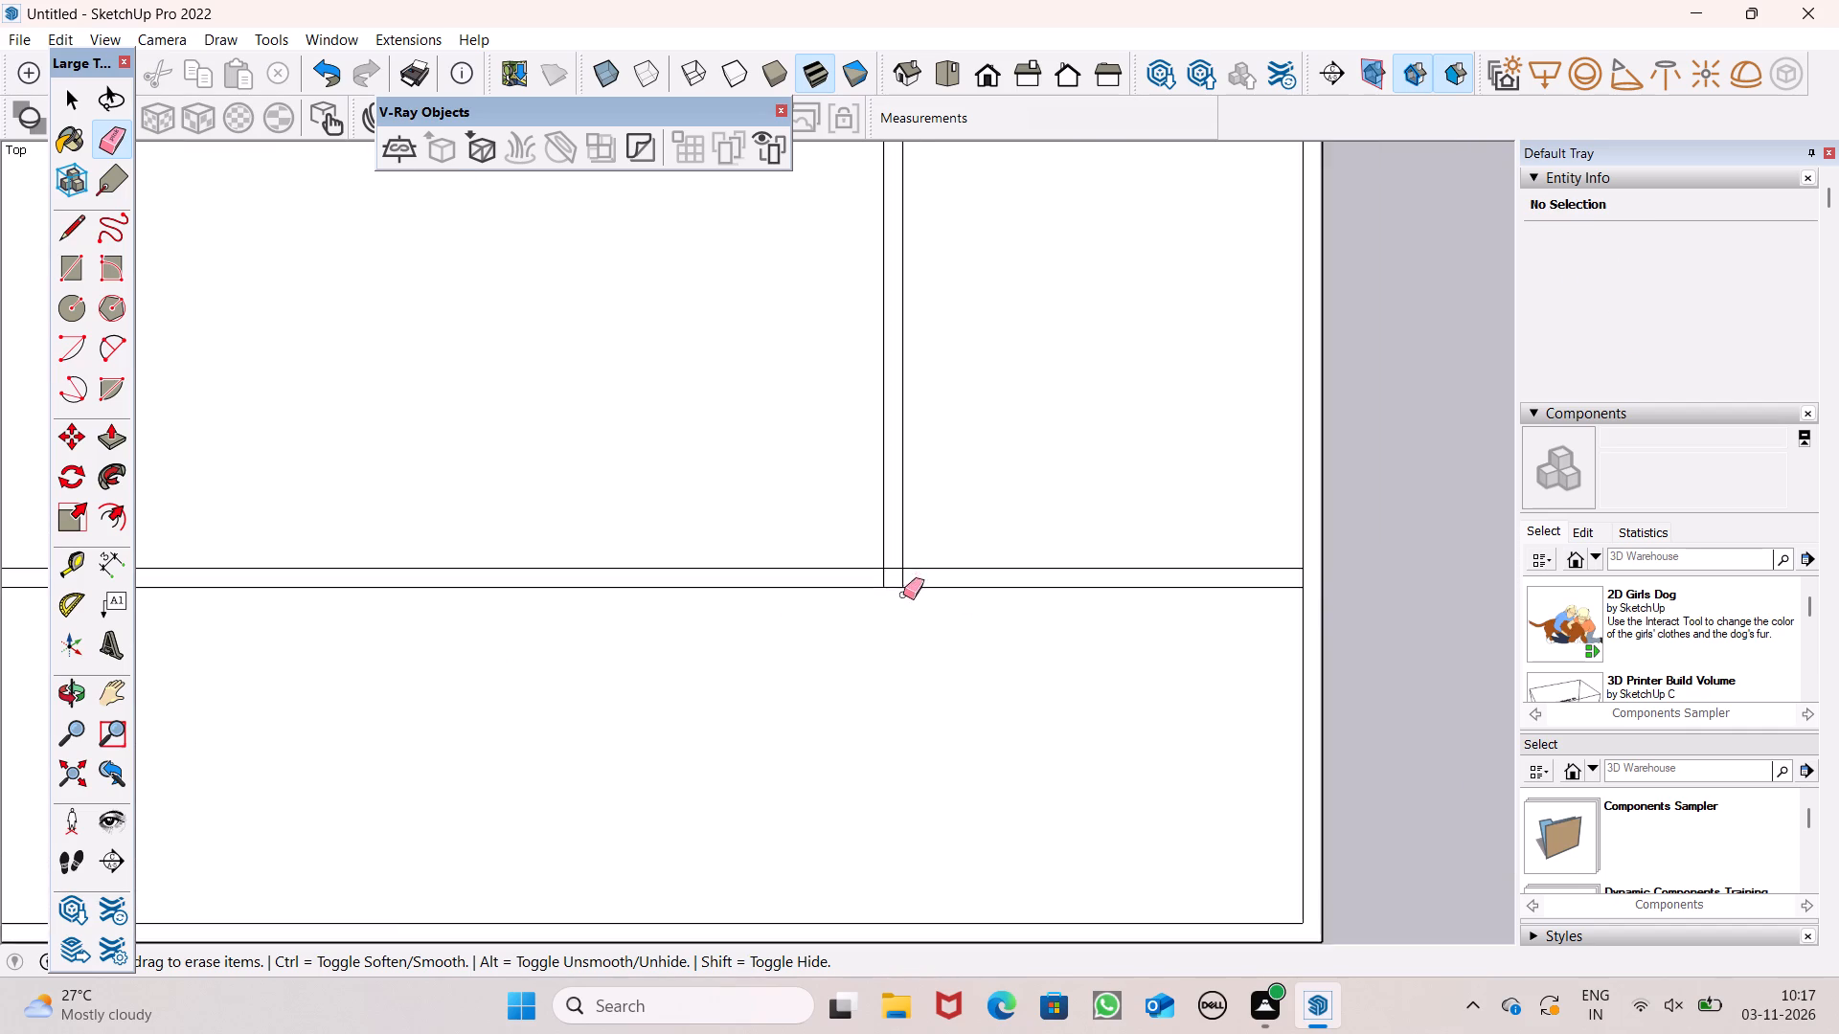
pyautogui.scroll(6, 903, 595)
pyautogui.moveTo(872, 538); pyautogui.dragTo(923, 559)
pyautogui.scroll(-6, 849, 558)
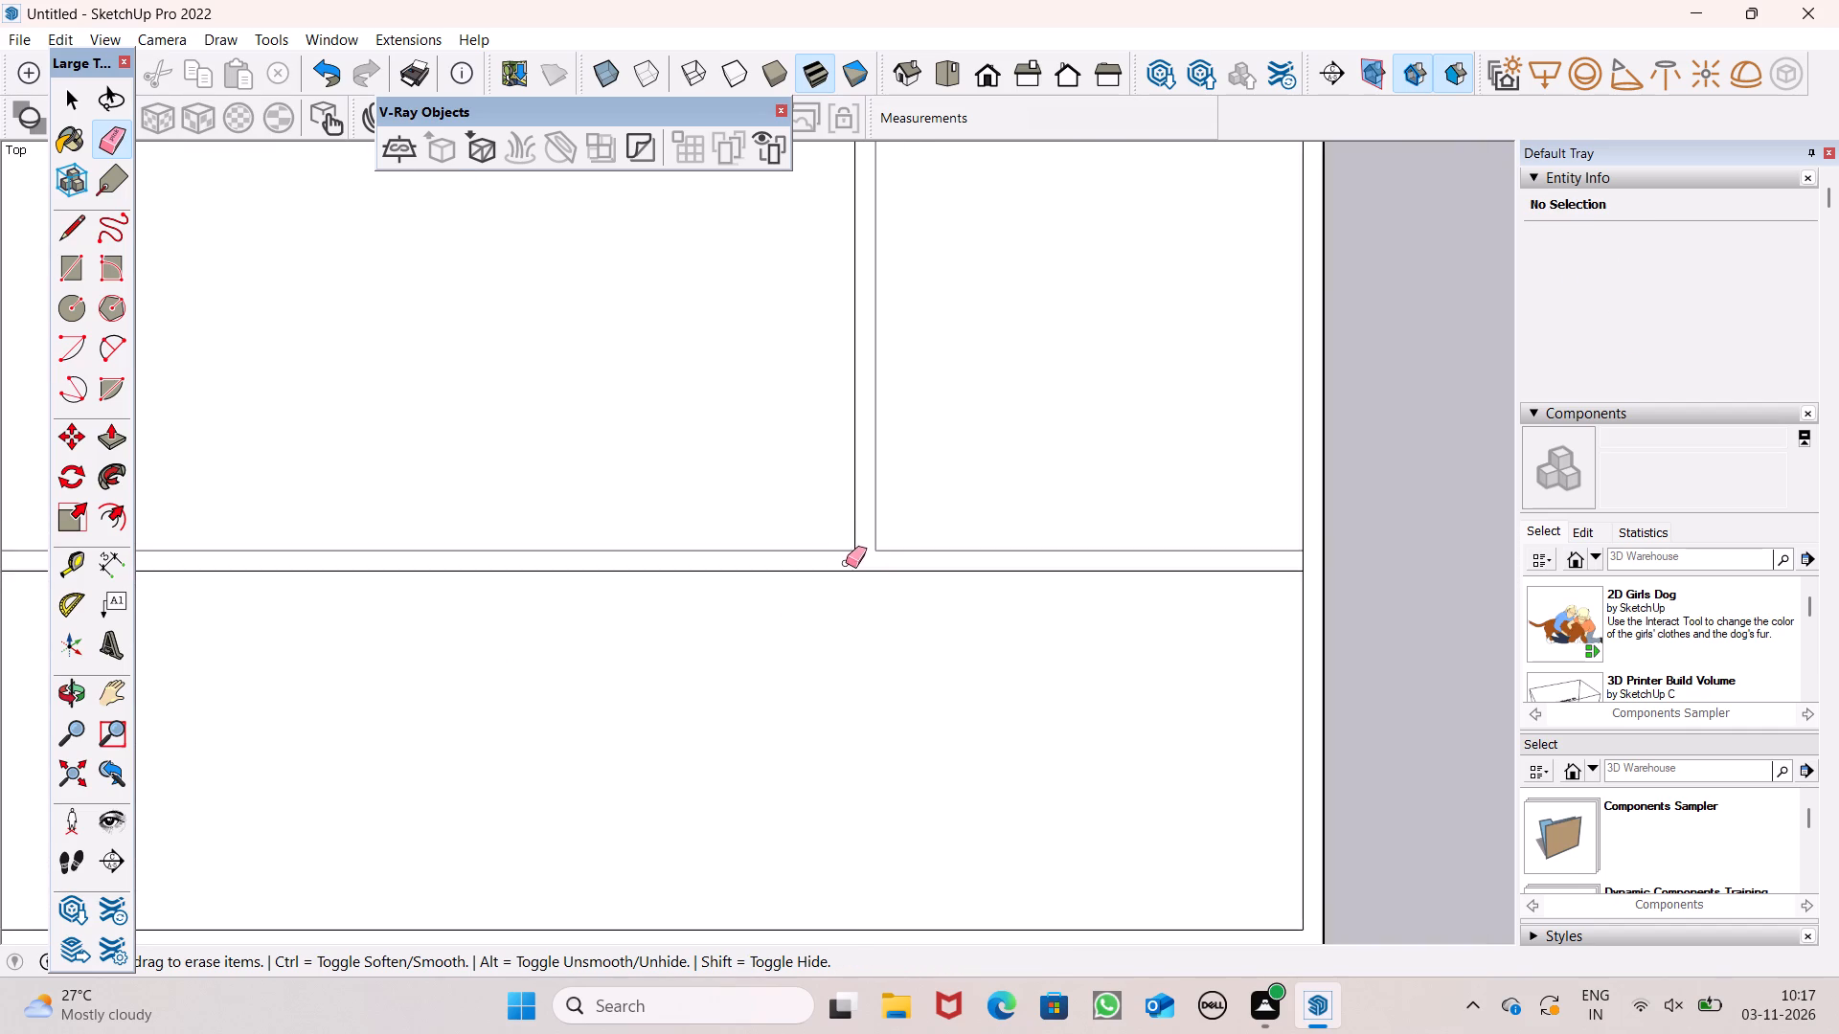
# Erase the remaining short edge on the right side of the junction between the left partition and the cross wall.
pyautogui.scroll(-9, 846, 563)
pyautogui.scroll(-5, 958, 574)
pyautogui.scroll(4, 583, 601)
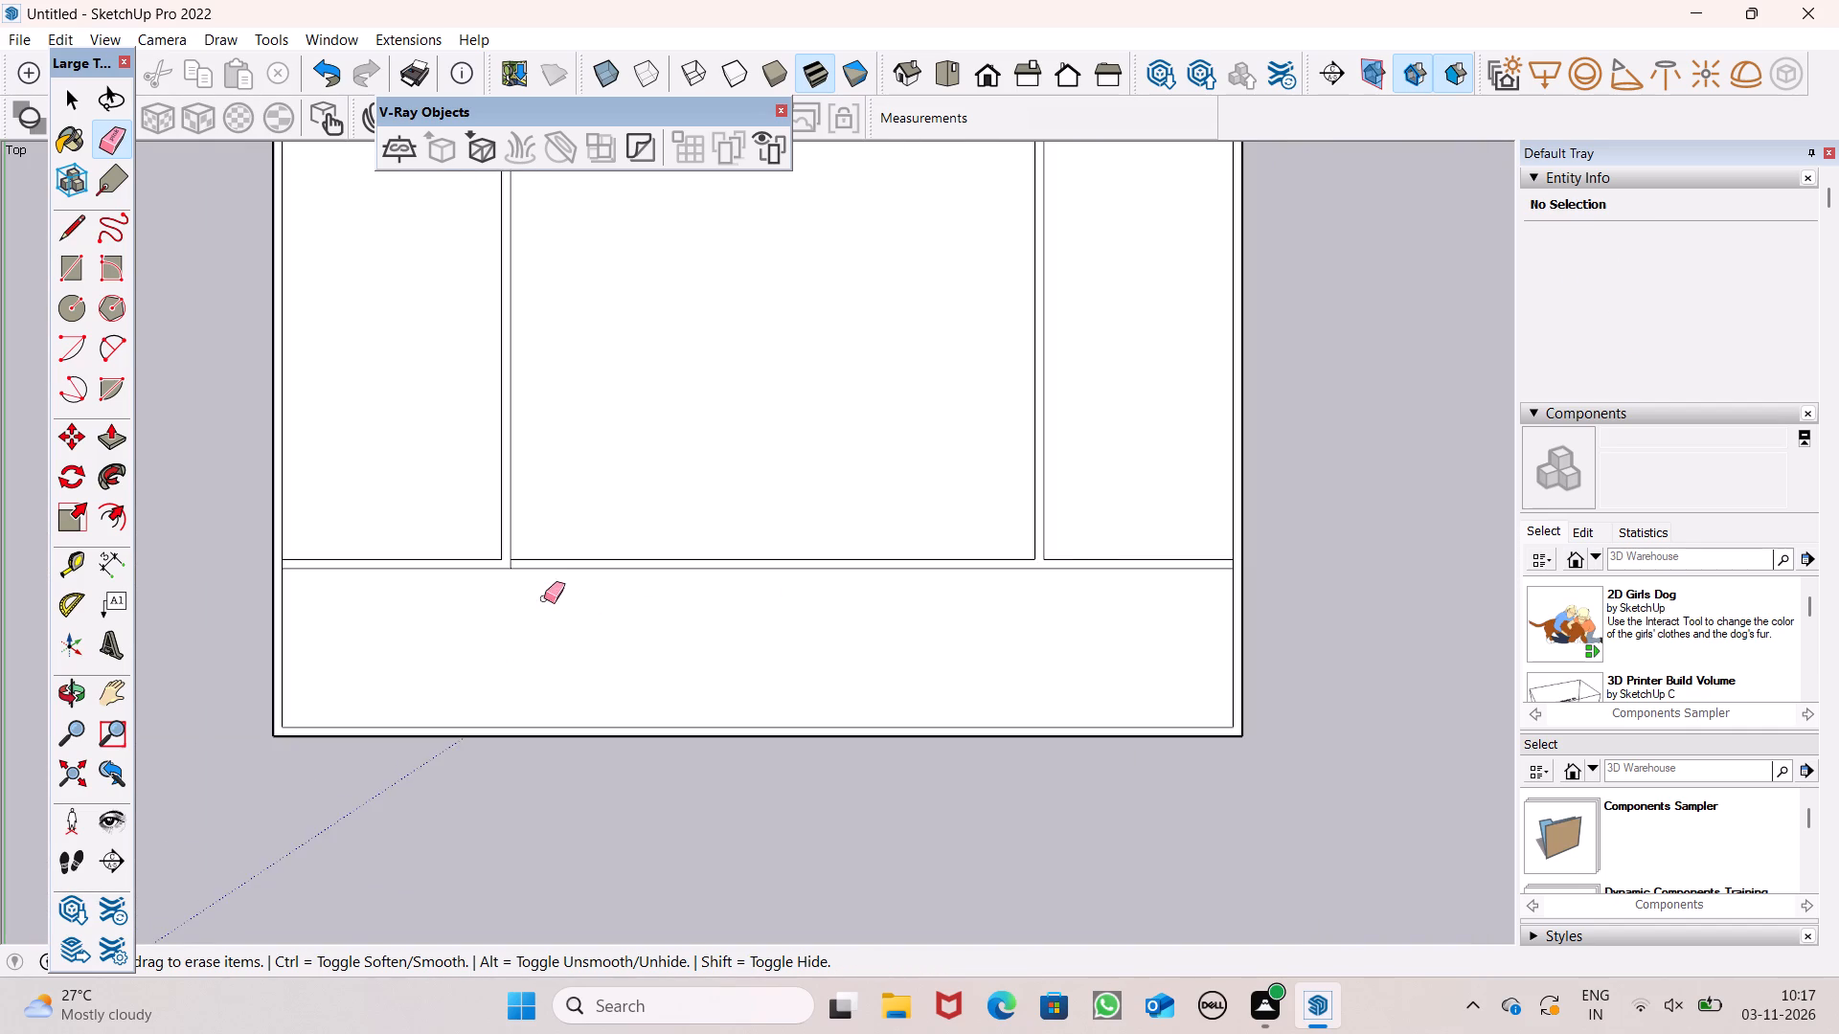
pyautogui.scroll(6, 530, 590)
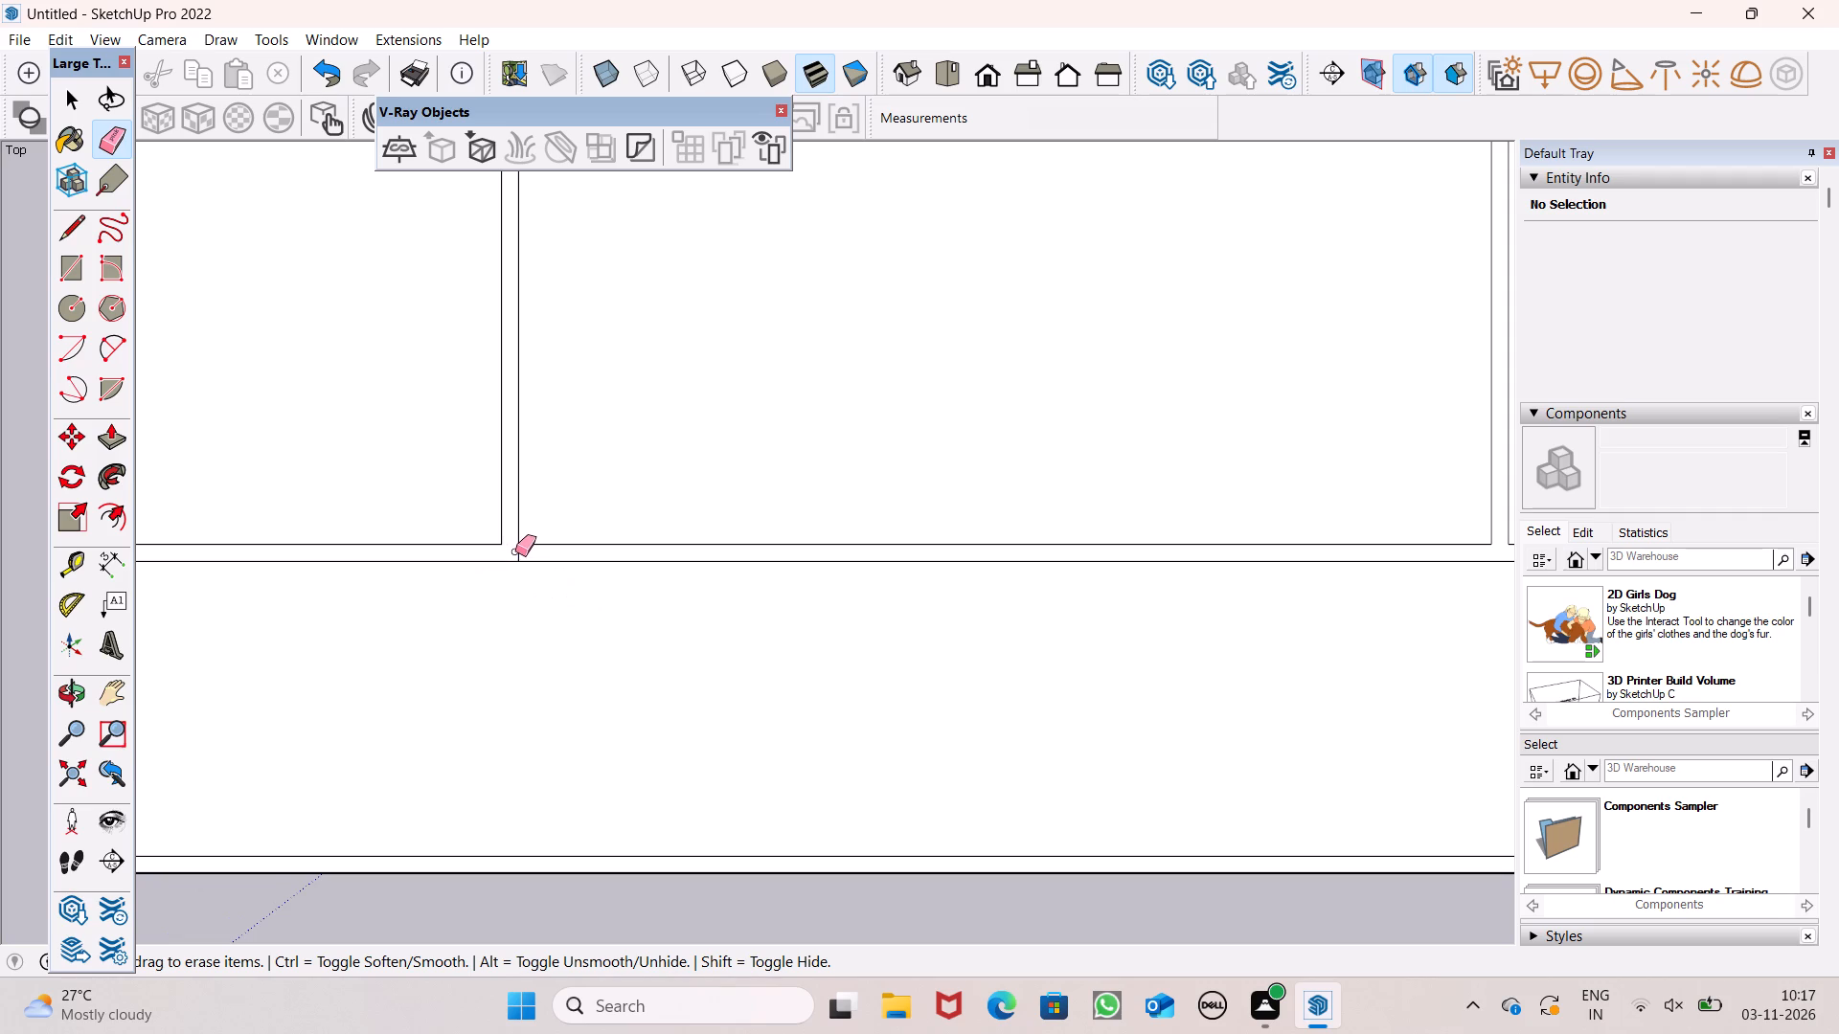
pyautogui.click(516, 551)
pyautogui.scroll(-8, 471, 619)
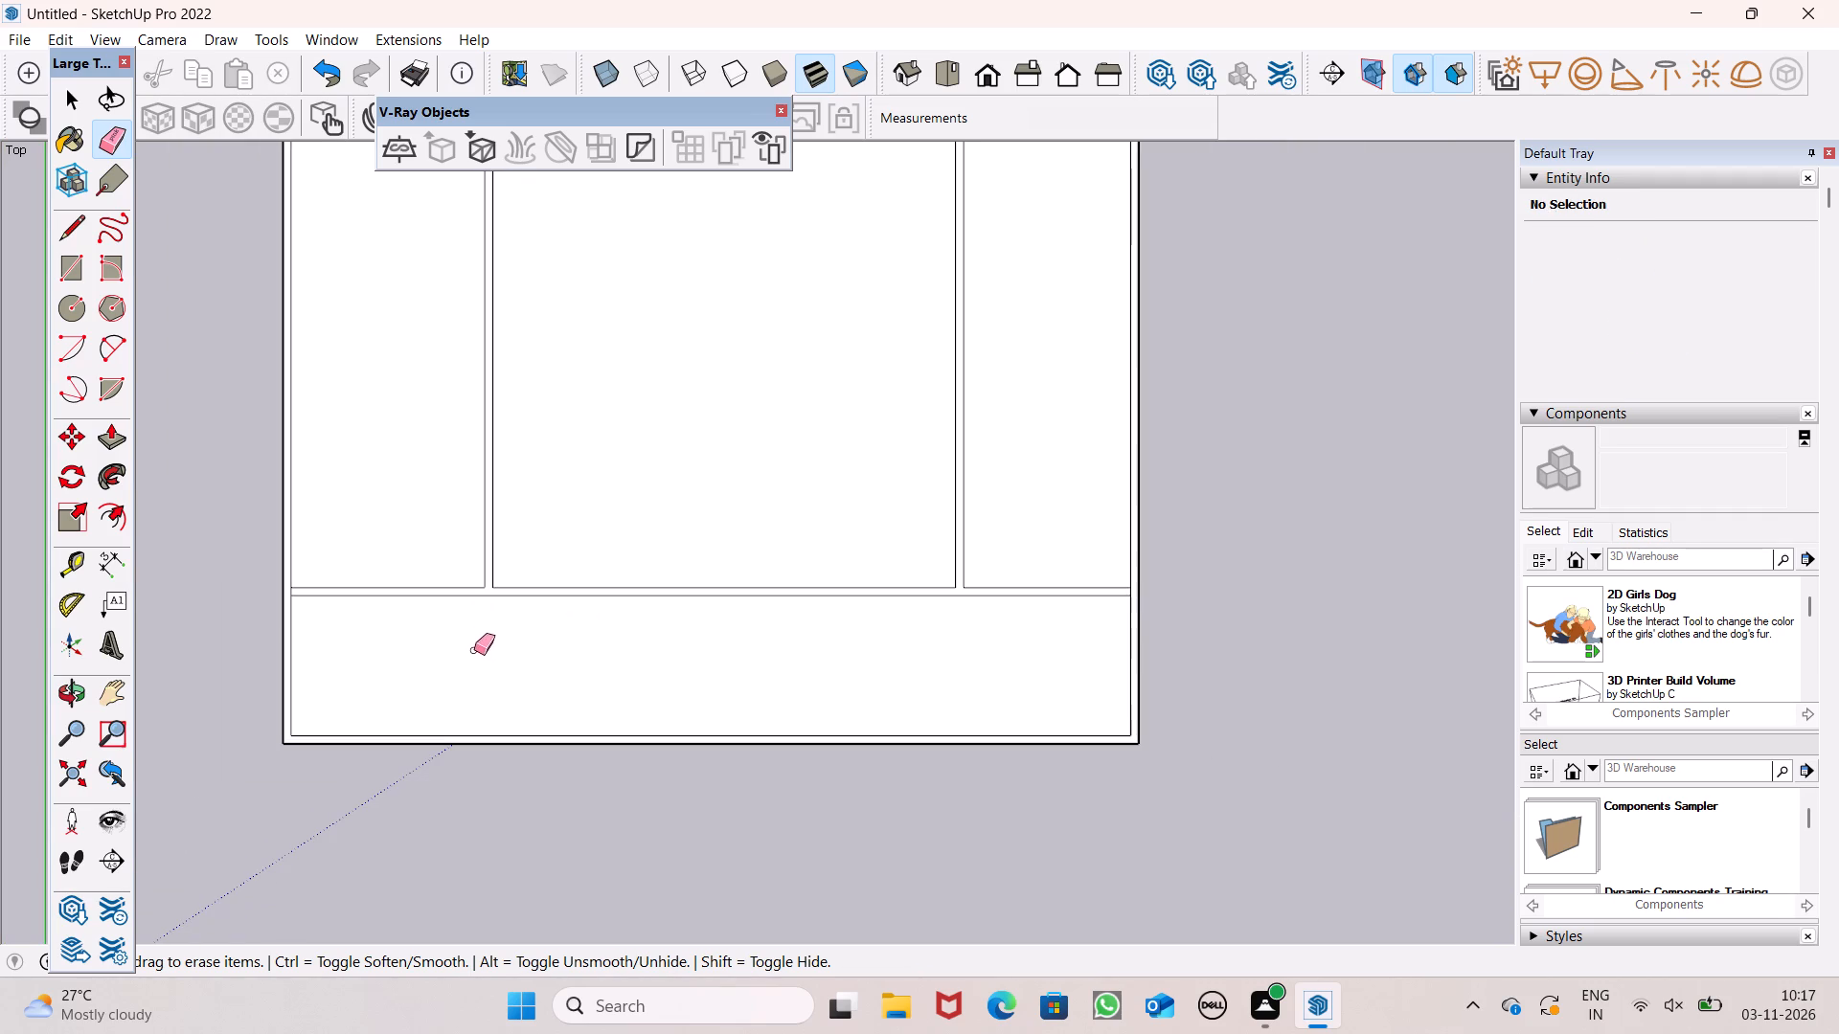
# Erase the short edge separating the cross wall's right end from the perimeter wall.
pyautogui.scroll(-2, 891, 668)
pyautogui.scroll(-4, 1018, 684)
pyautogui.scroll(2, 1054, 643)
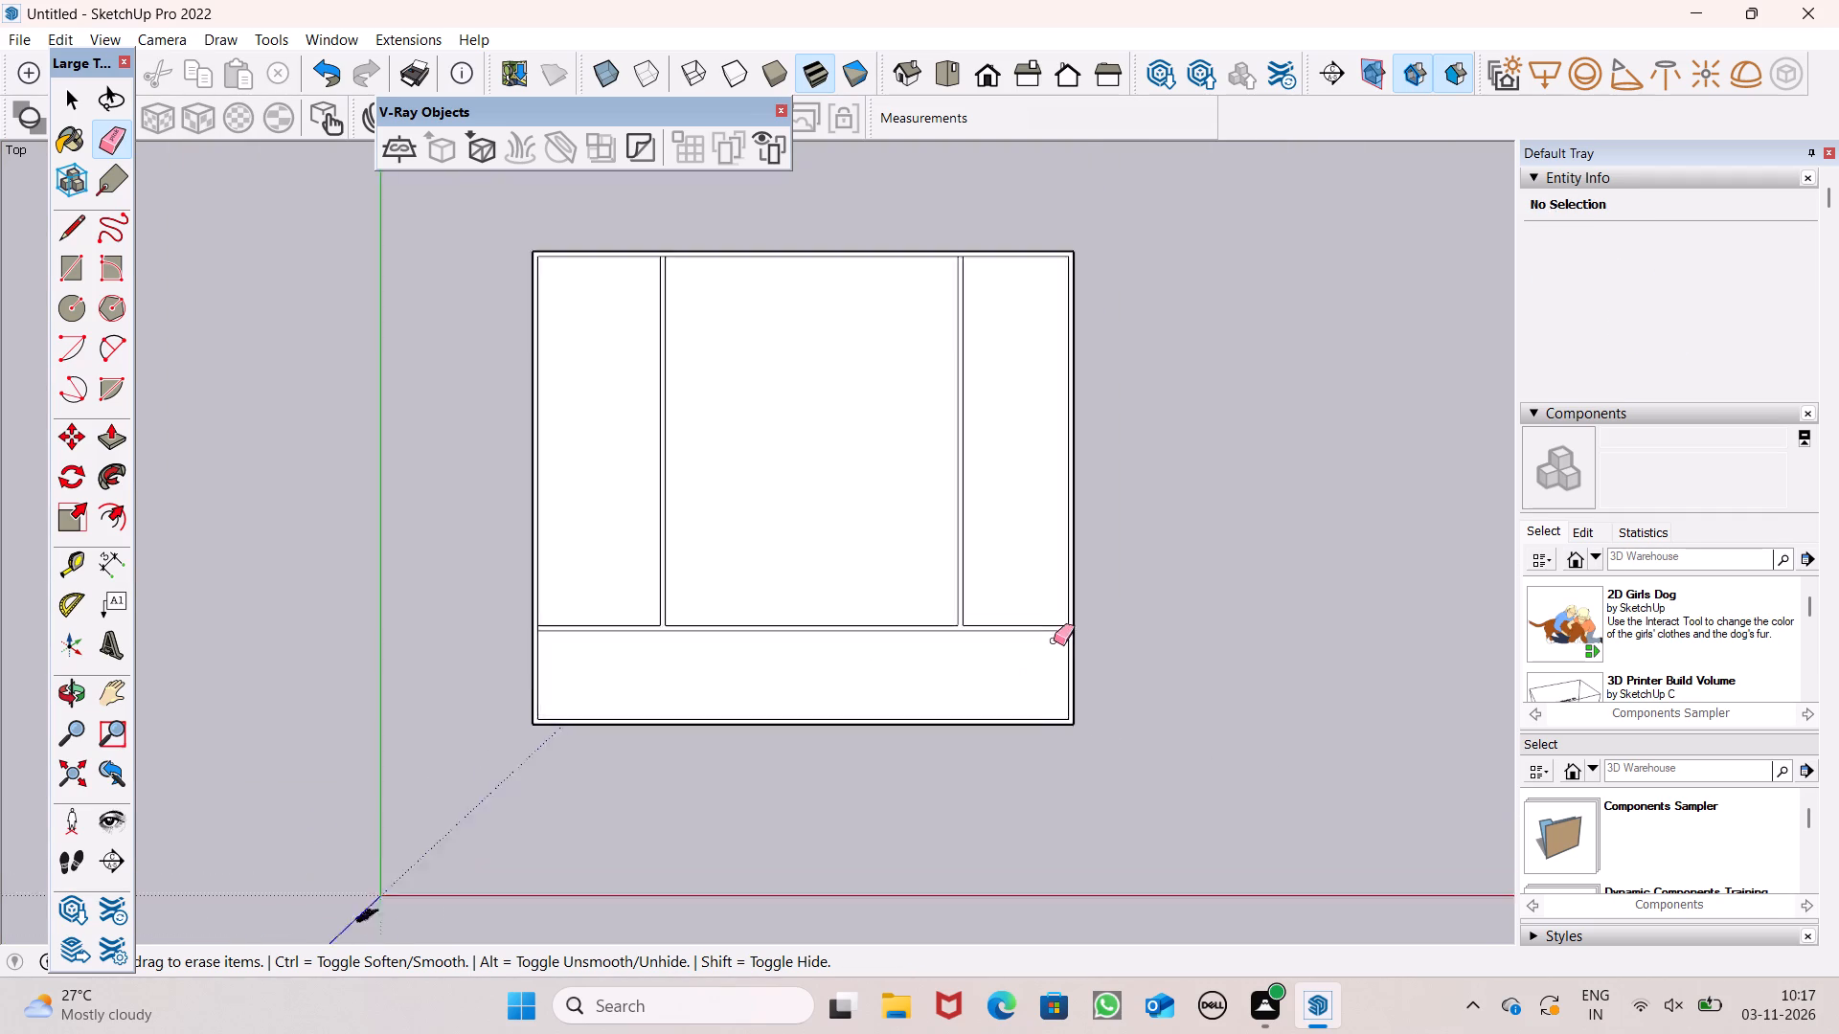
pyautogui.scroll(11, 1054, 641)
pyautogui.moveTo(1081, 618); pyautogui.dragTo(1096, 607)
pyautogui.scroll(-7, 1042, 692)
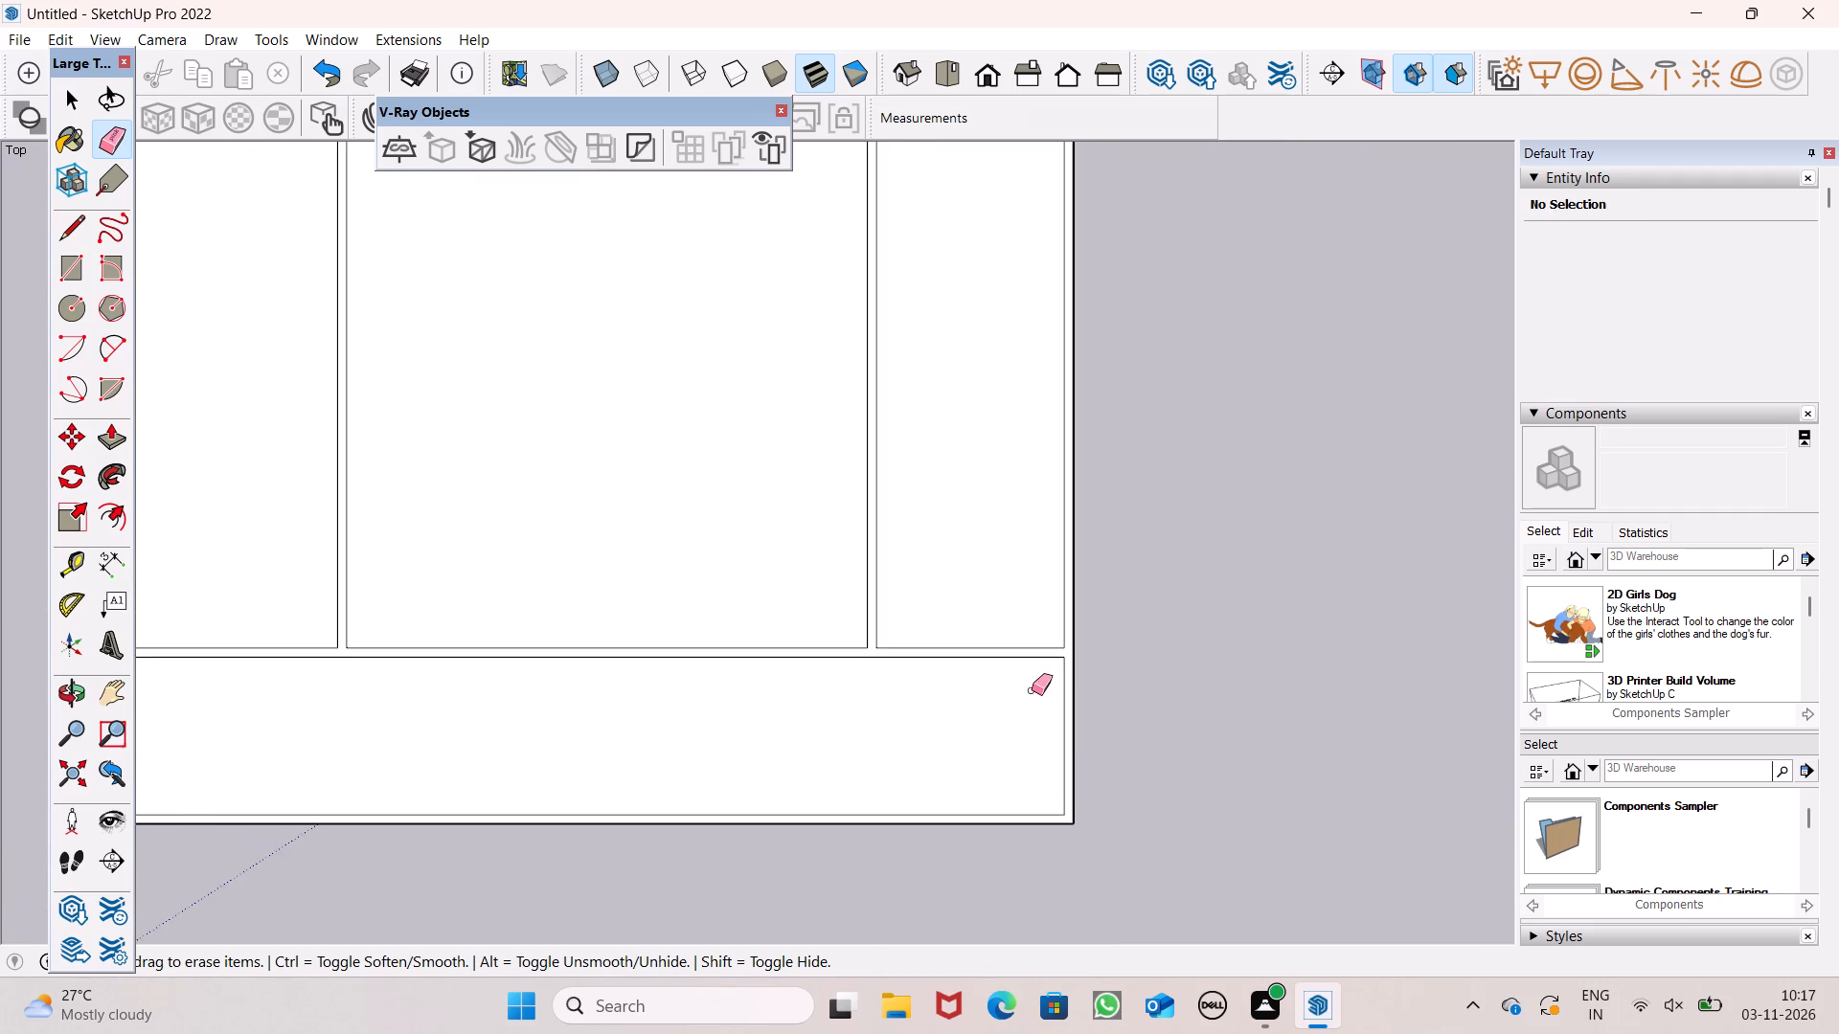
# Erase the short edge separating the left partition wall's top end from the perimeter wall.
pyautogui.scroll(-5, 1032, 690)
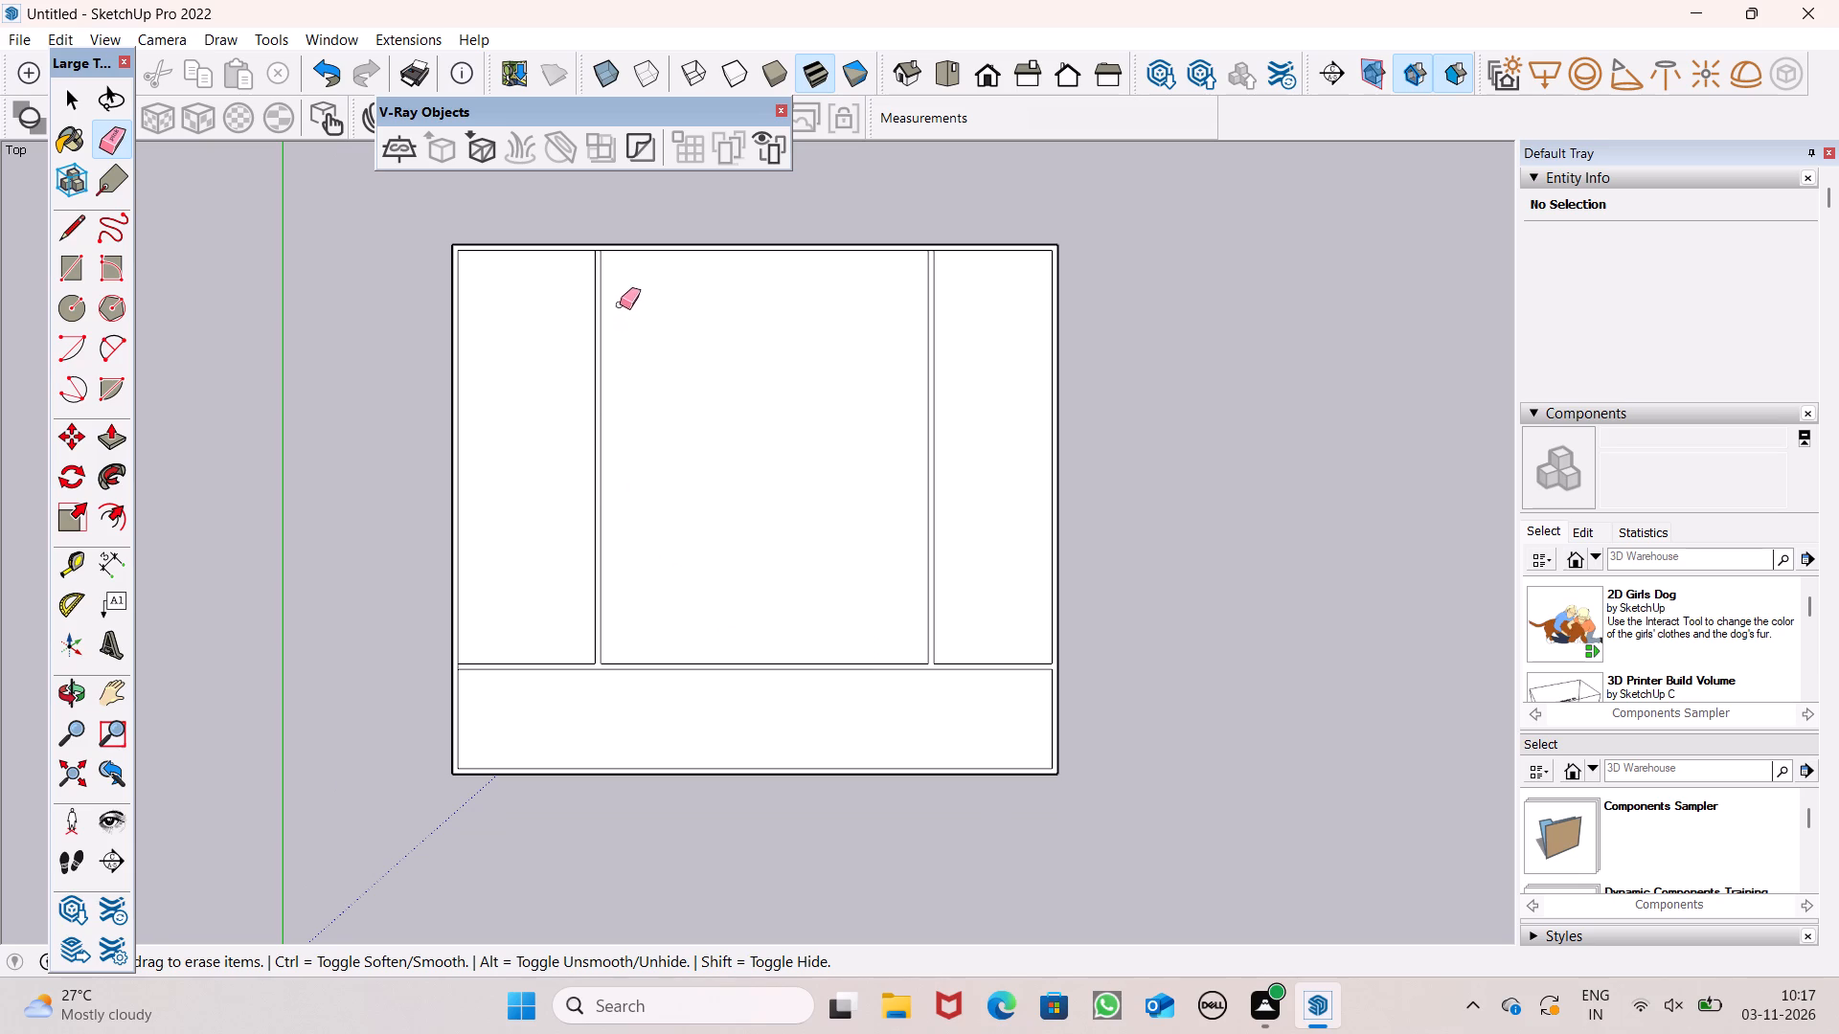
pyautogui.scroll(3, 663, 261)
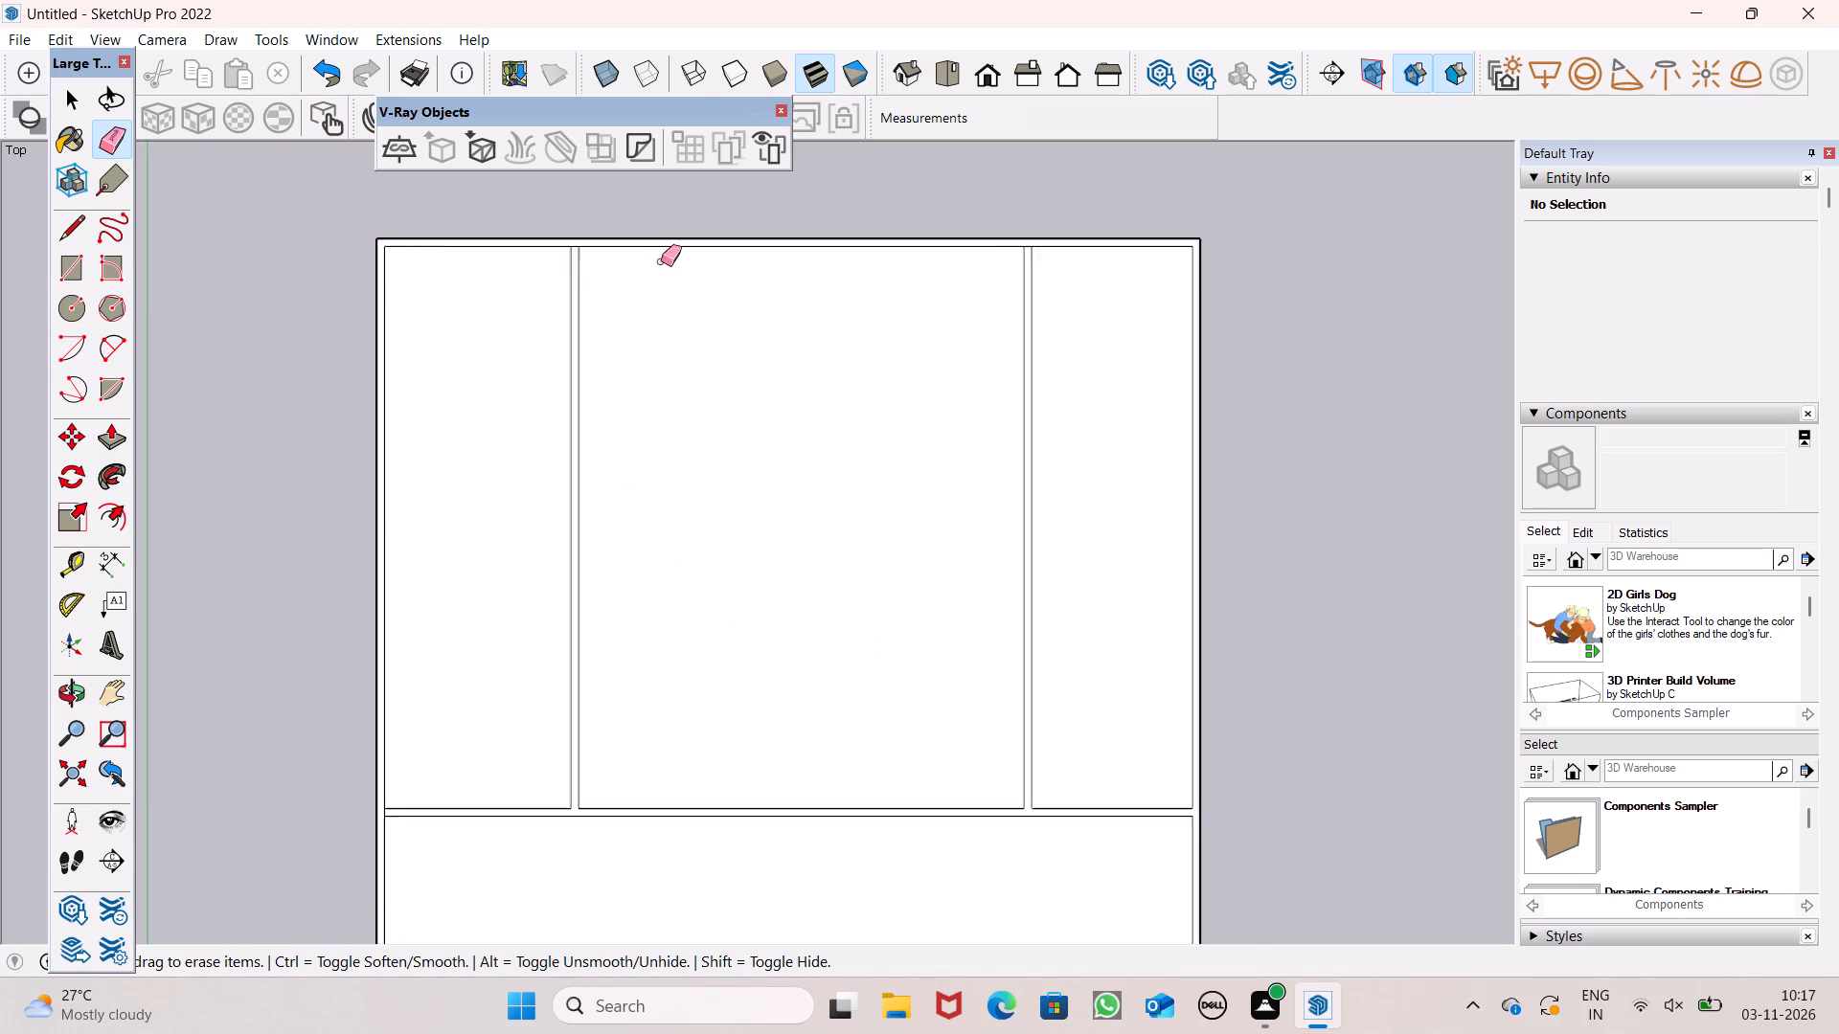
pyautogui.scroll(8, 661, 261)
pyautogui.scroll(9, 545, 250)
pyautogui.click(539, 248)
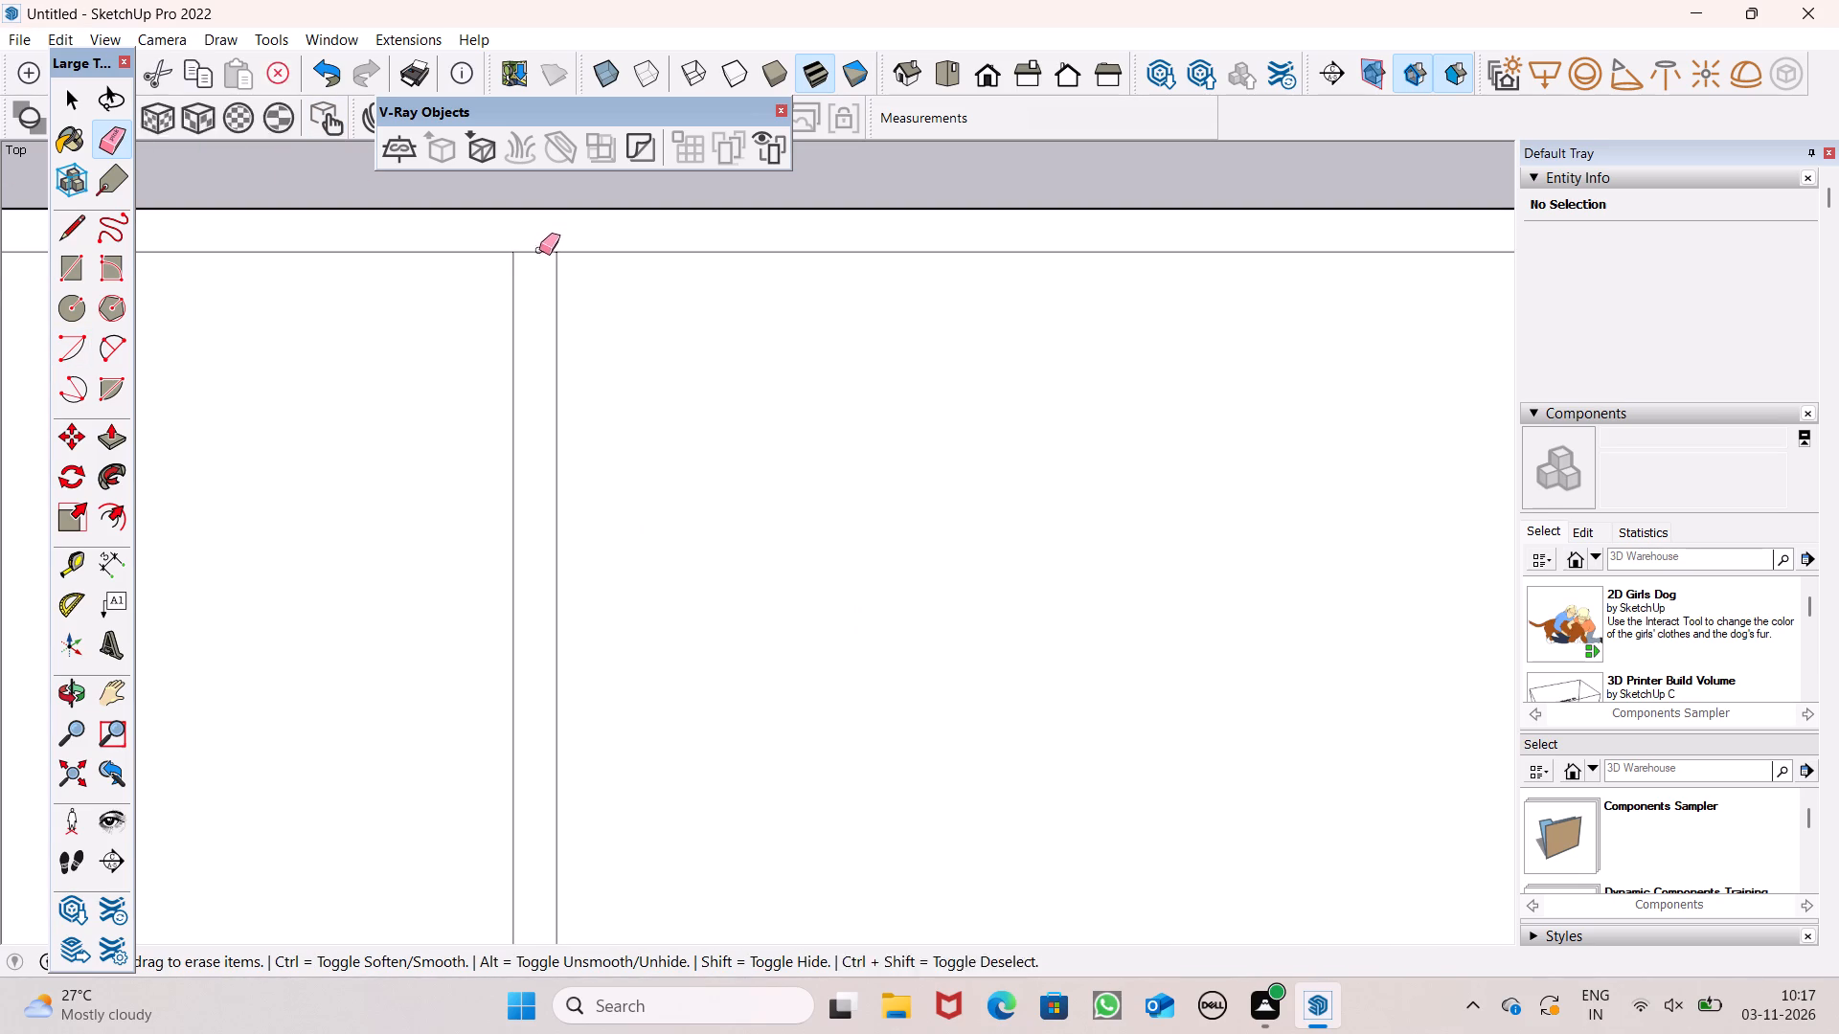
# Erase the short edge separating the right partition wall's top end from the perimeter wall.
pyautogui.scroll(-20, 483, 342)
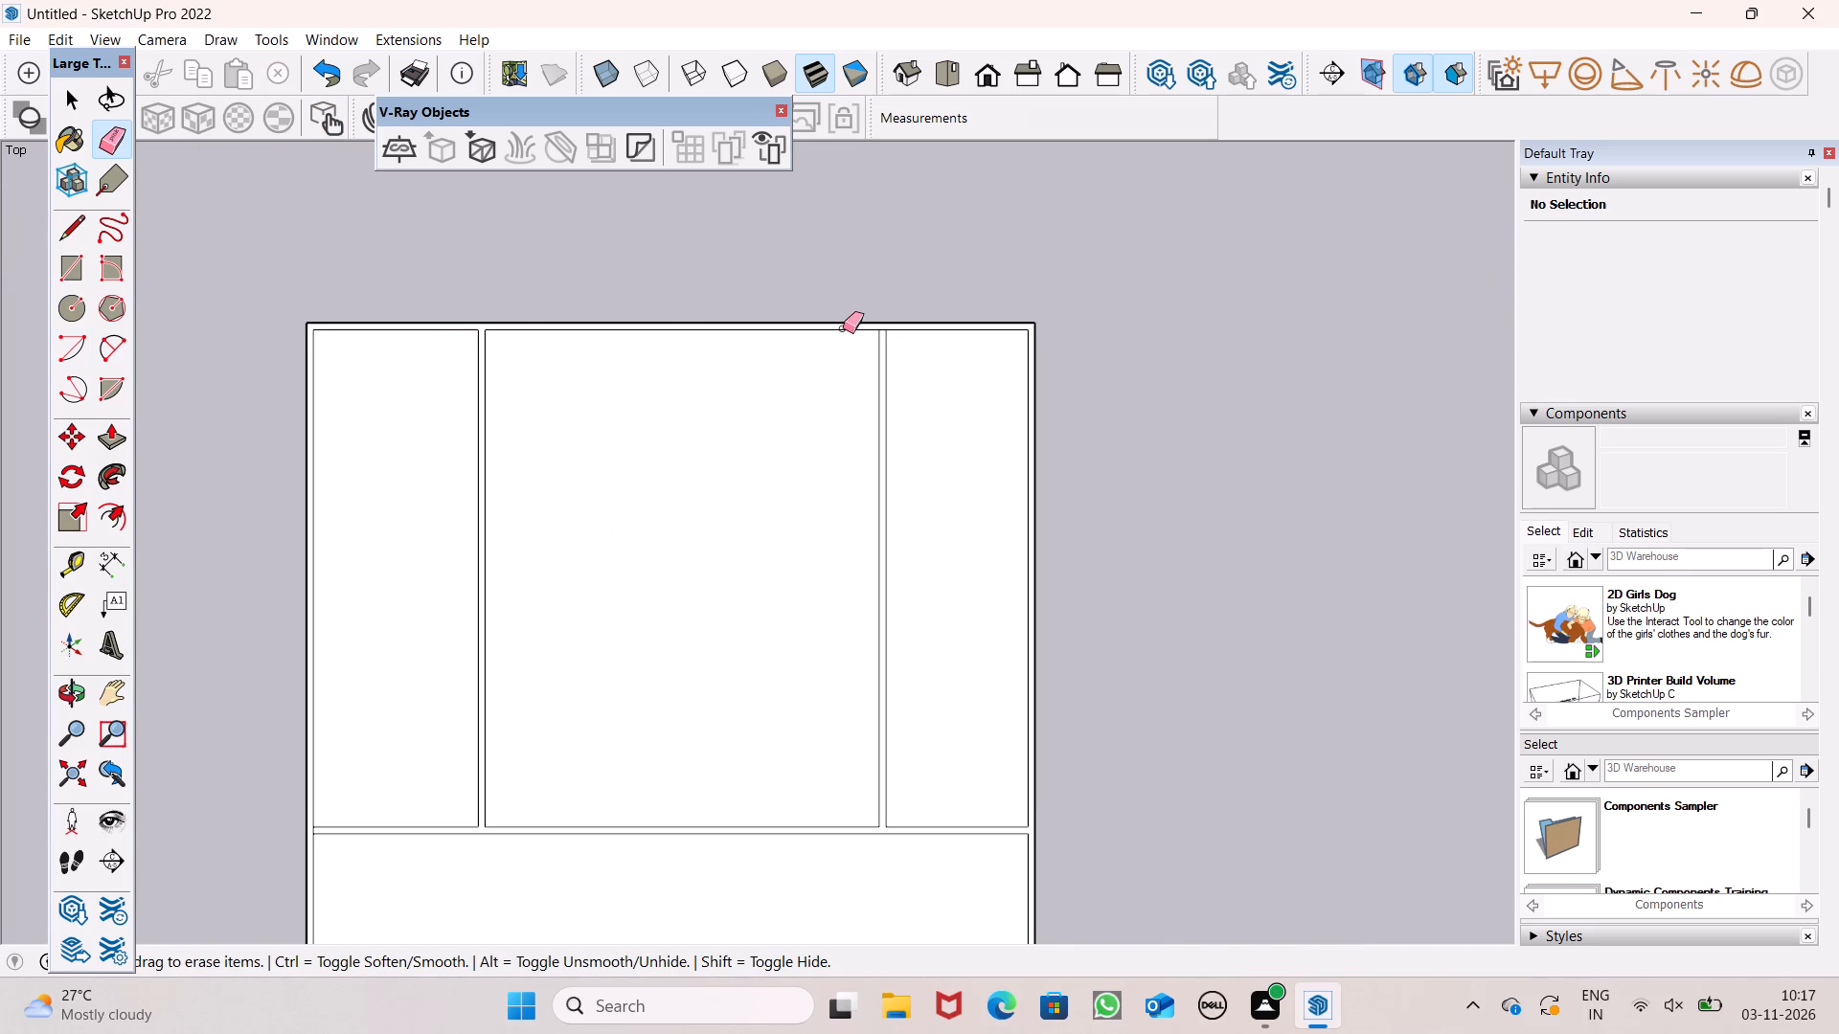
pyautogui.scroll(5, 845, 328)
pyautogui.scroll(10, 974, 344)
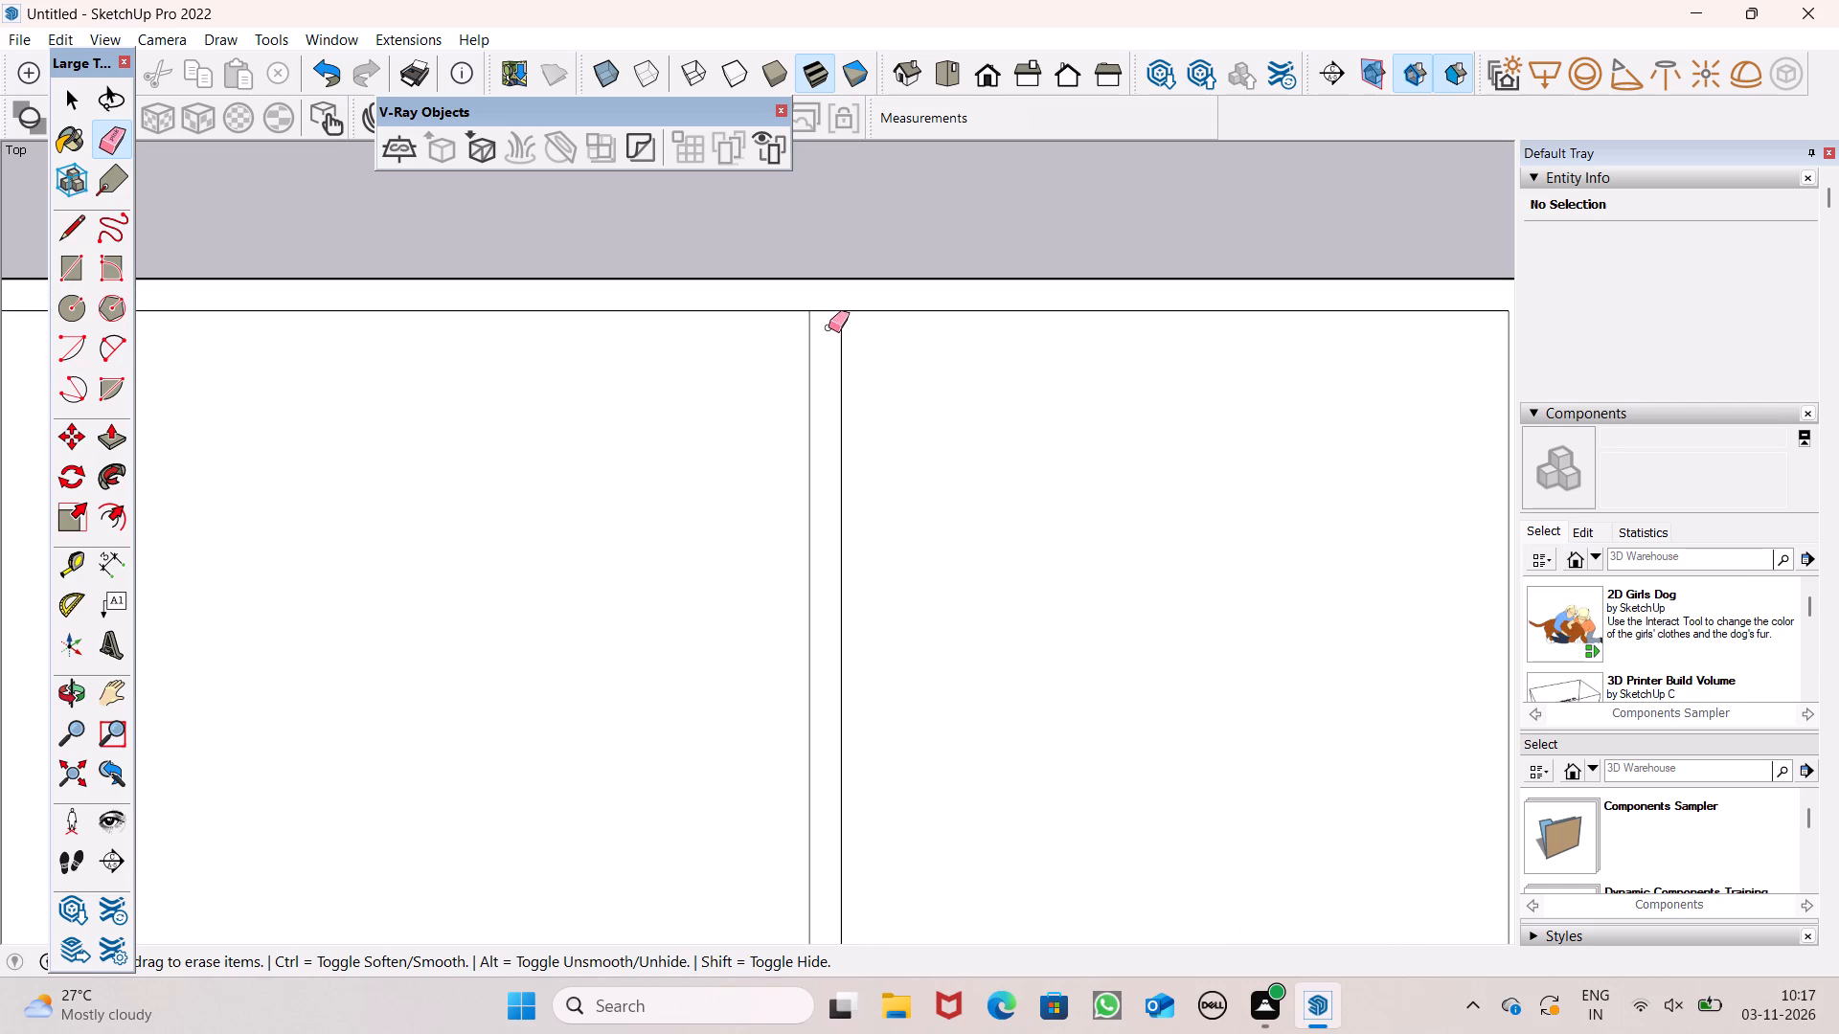
pyautogui.moveTo(829, 326); pyautogui.dragTo(833, 308)
# Erase the short edge separating the cross wall's left end from the perimeter wall.
pyautogui.scroll(-6, 829, 284)
pyautogui.scroll(-10, 944, 267)
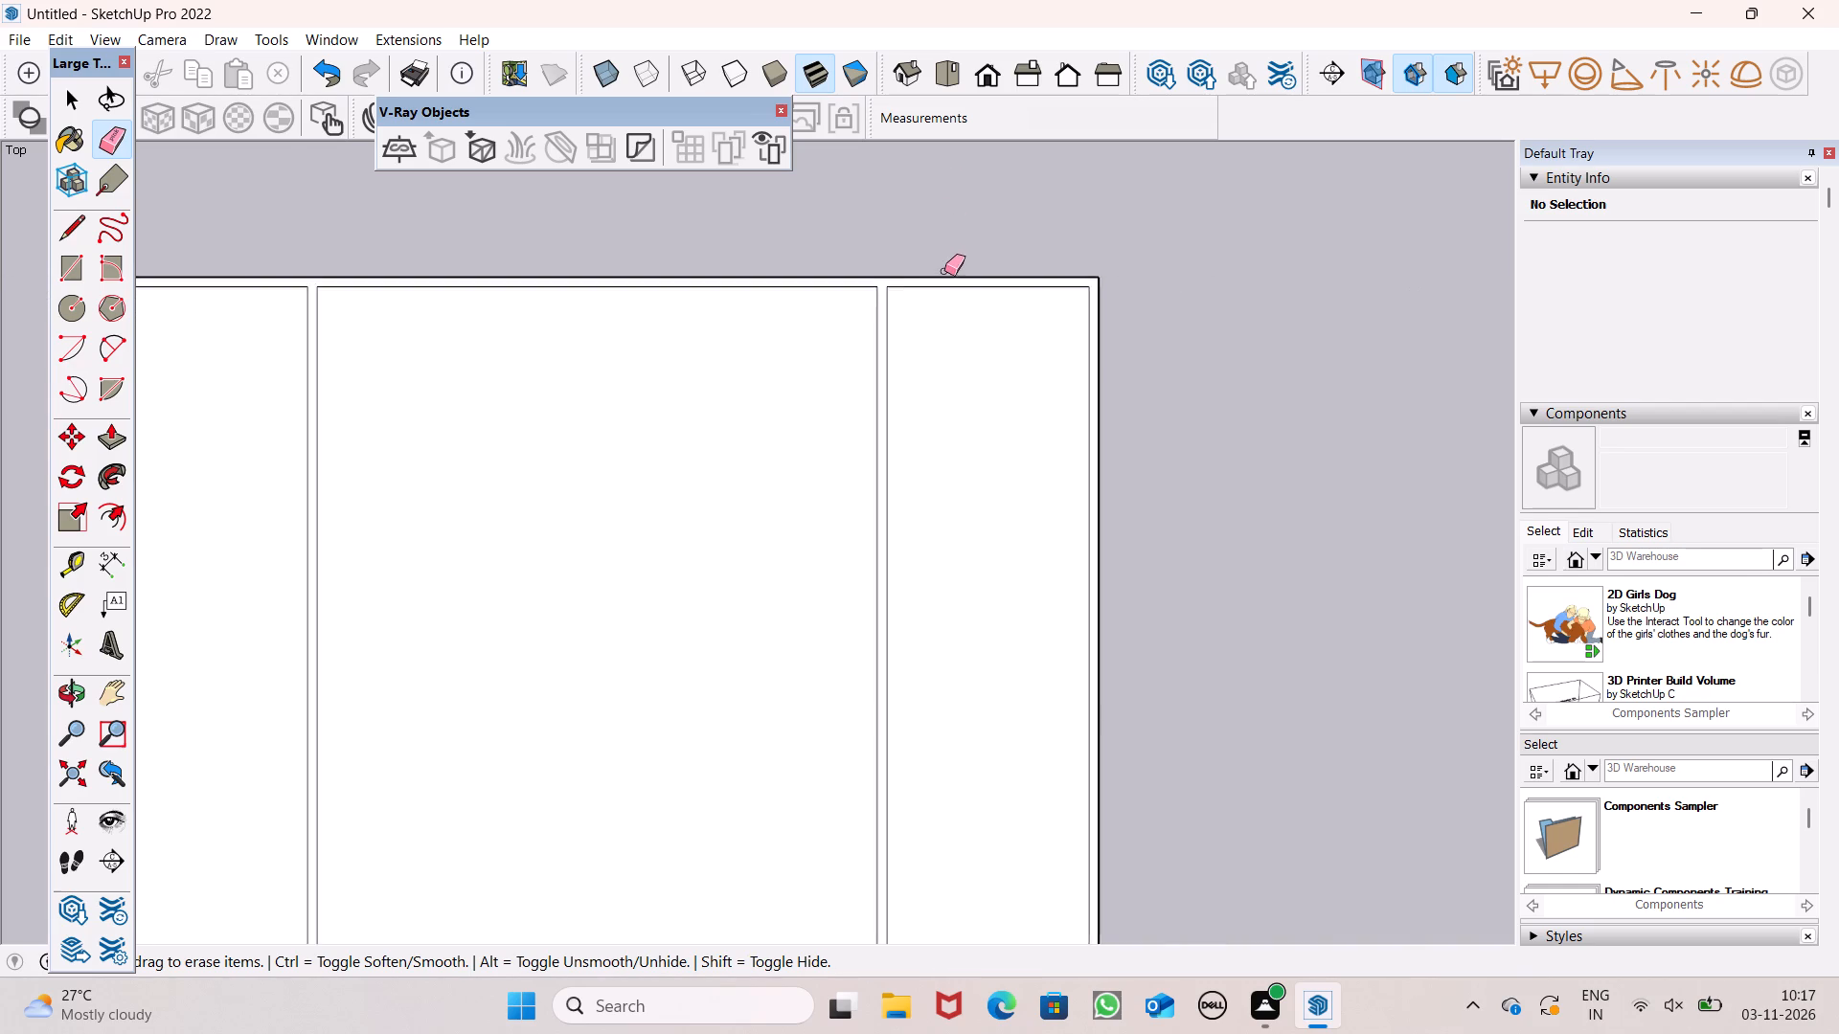
pyautogui.scroll(-3, 944, 271)
pyautogui.scroll(-1, 838, 444)
pyautogui.scroll(6, 521, 713)
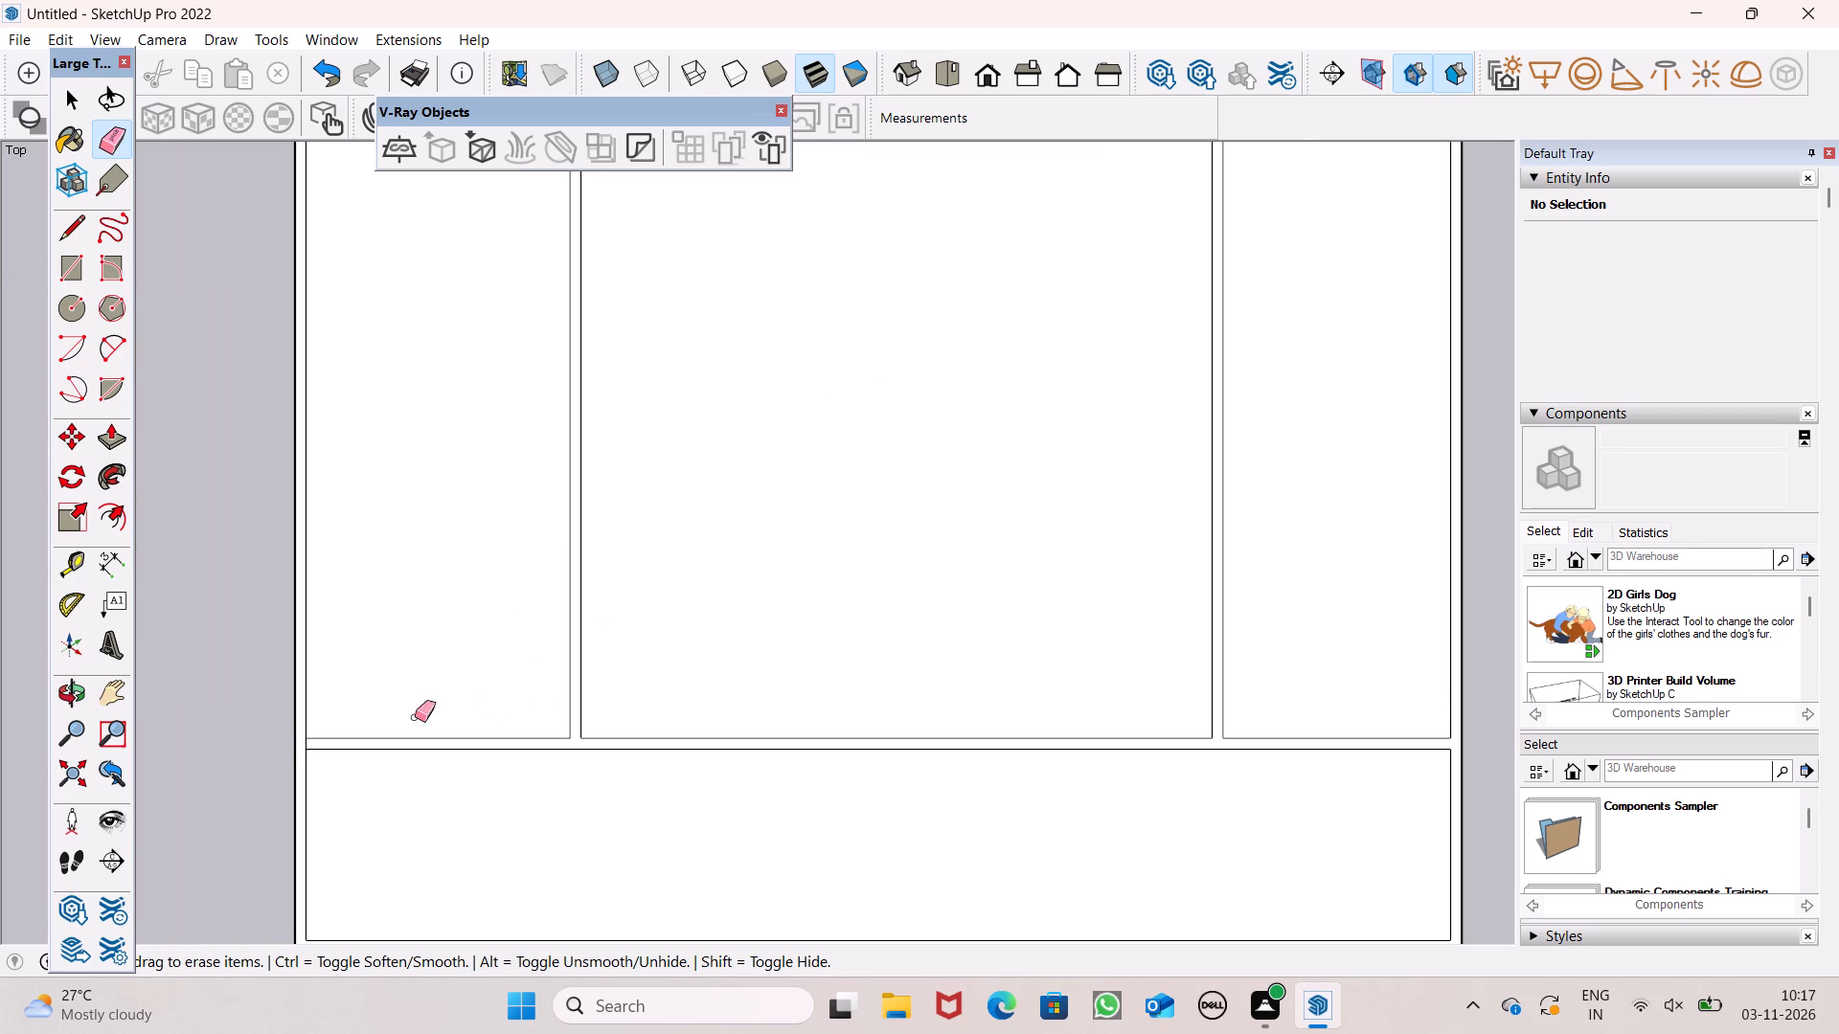
pyautogui.scroll(14, 352, 745)
pyautogui.click(278, 679)
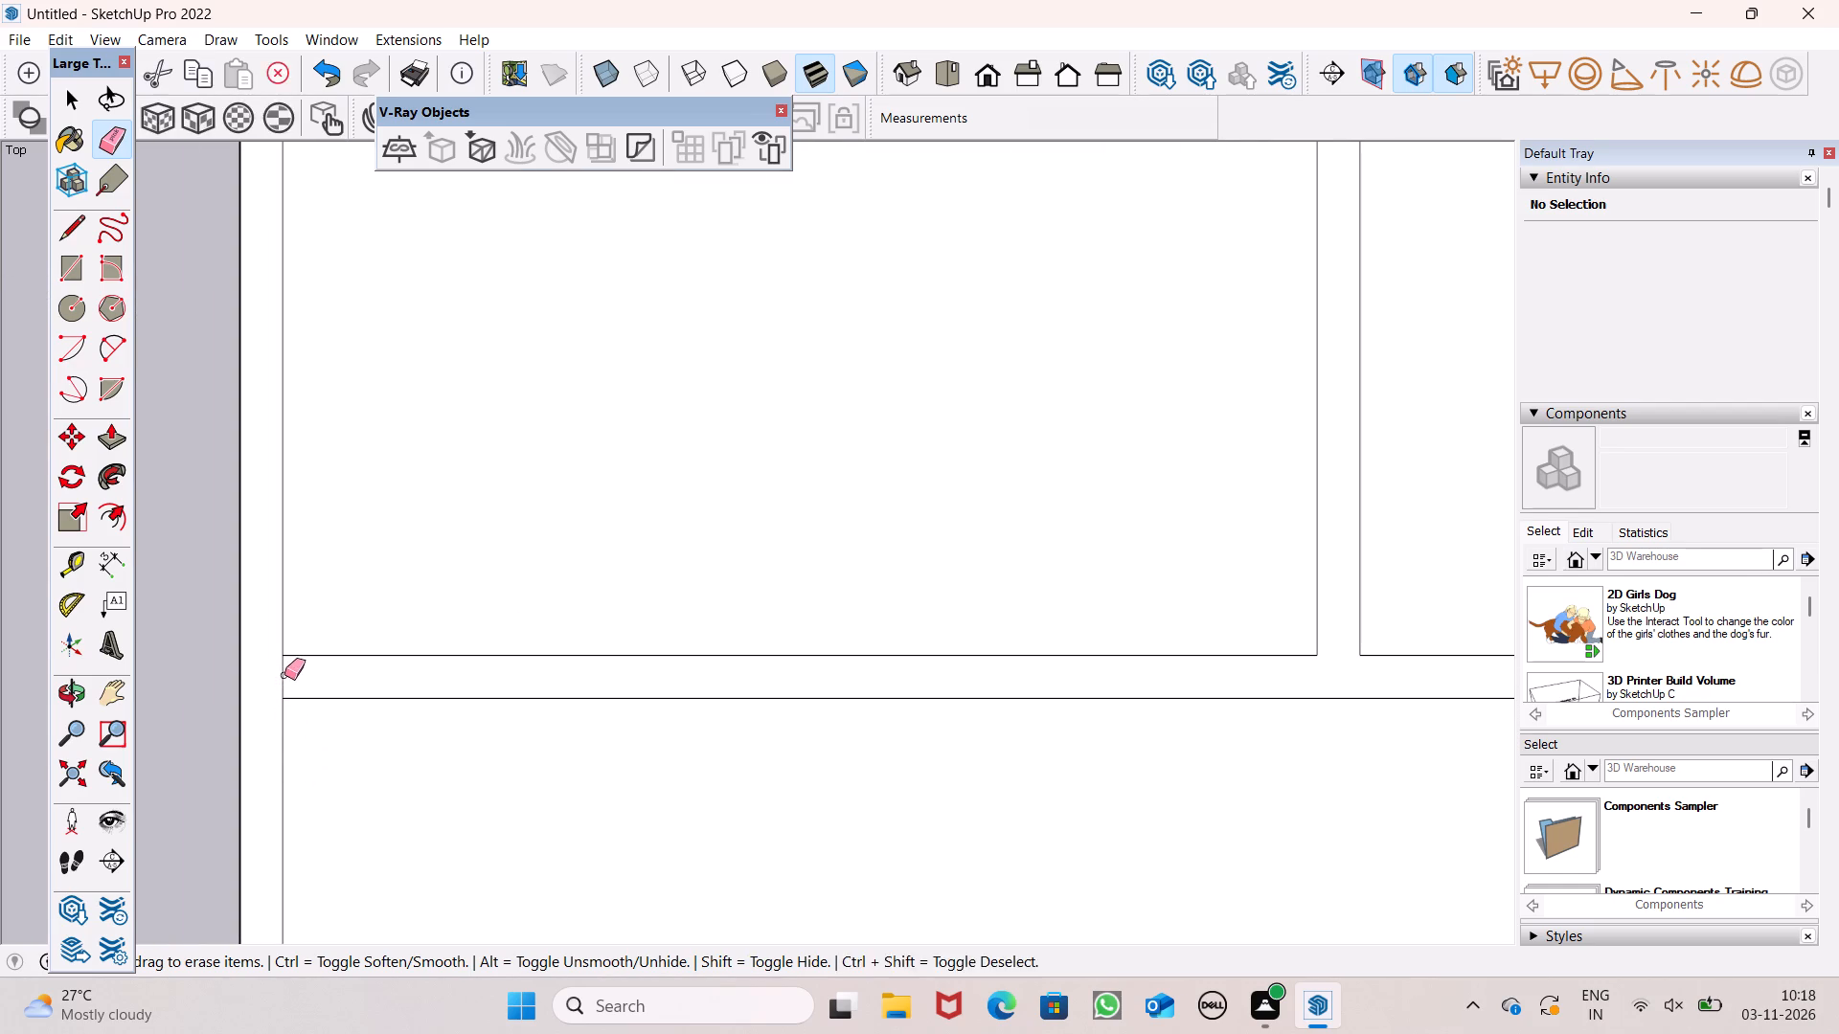
# Draw a line extending the cross wall's lower edge at its left end across the perimeter wall past the outer edge.
pyautogui.click(63, 222)
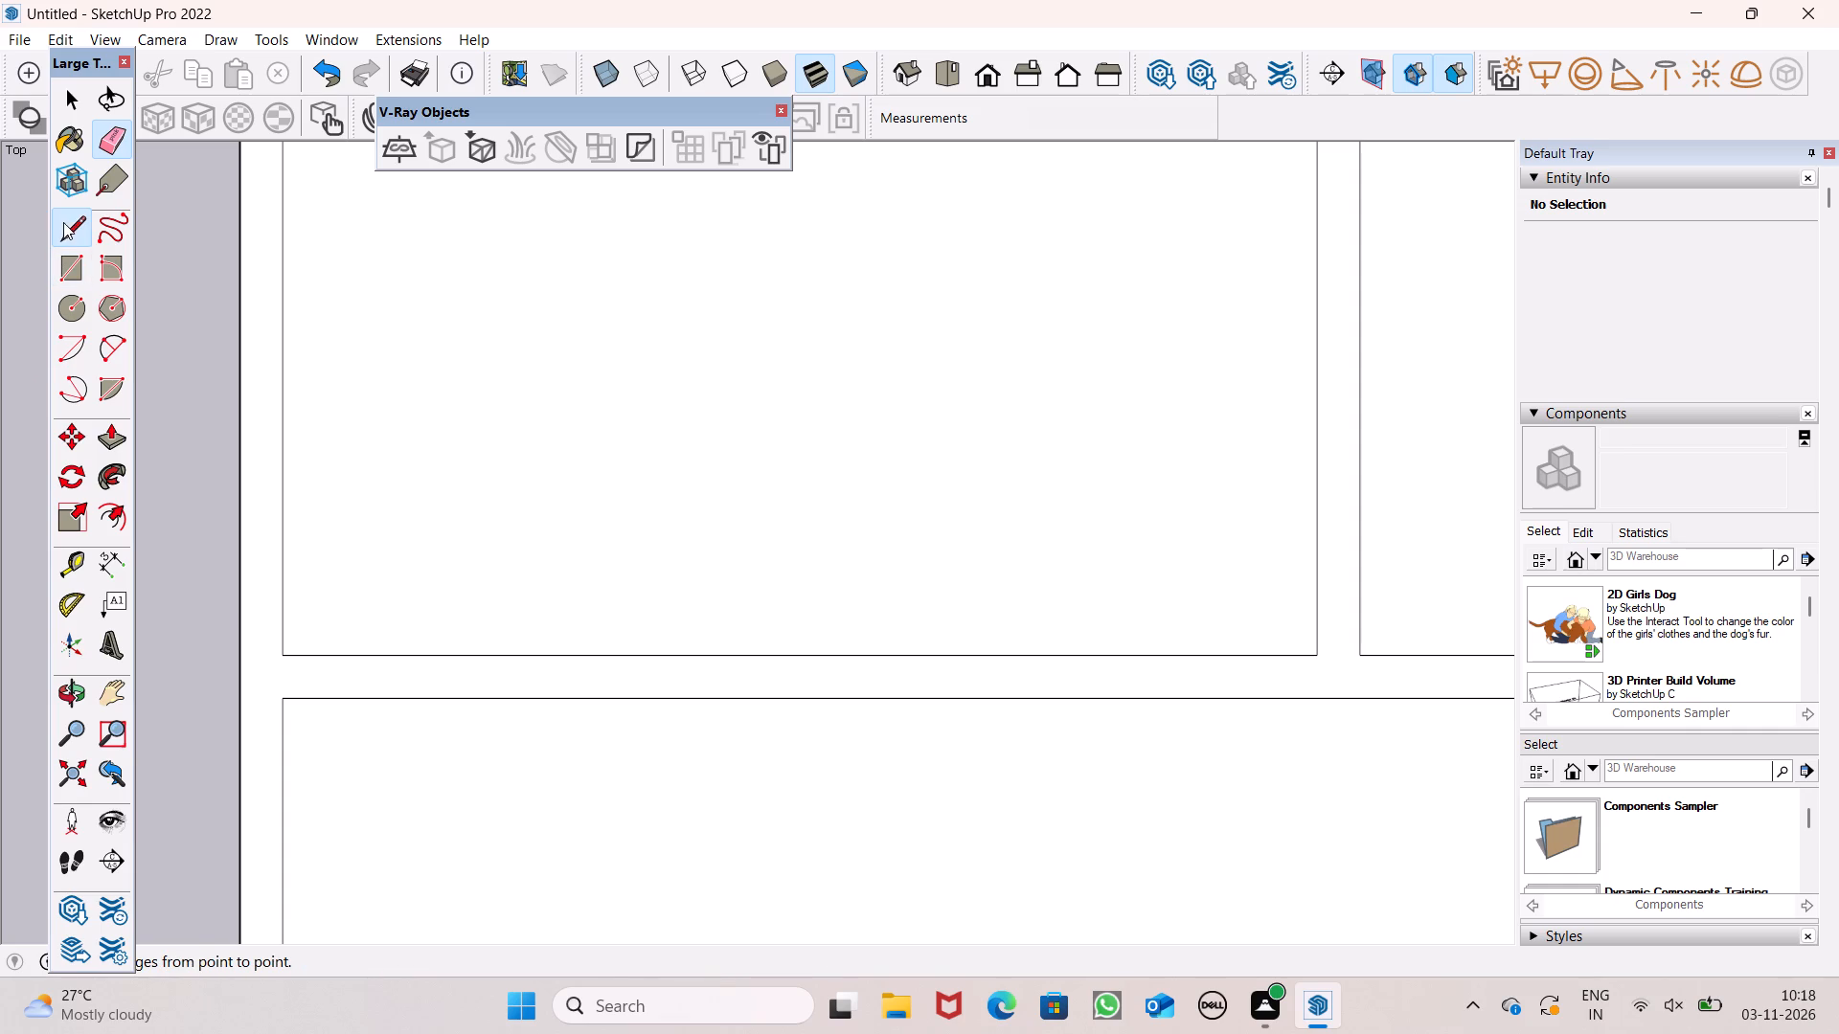
pyautogui.click(89, 226)
pyautogui.scroll(-5, 641, 386)
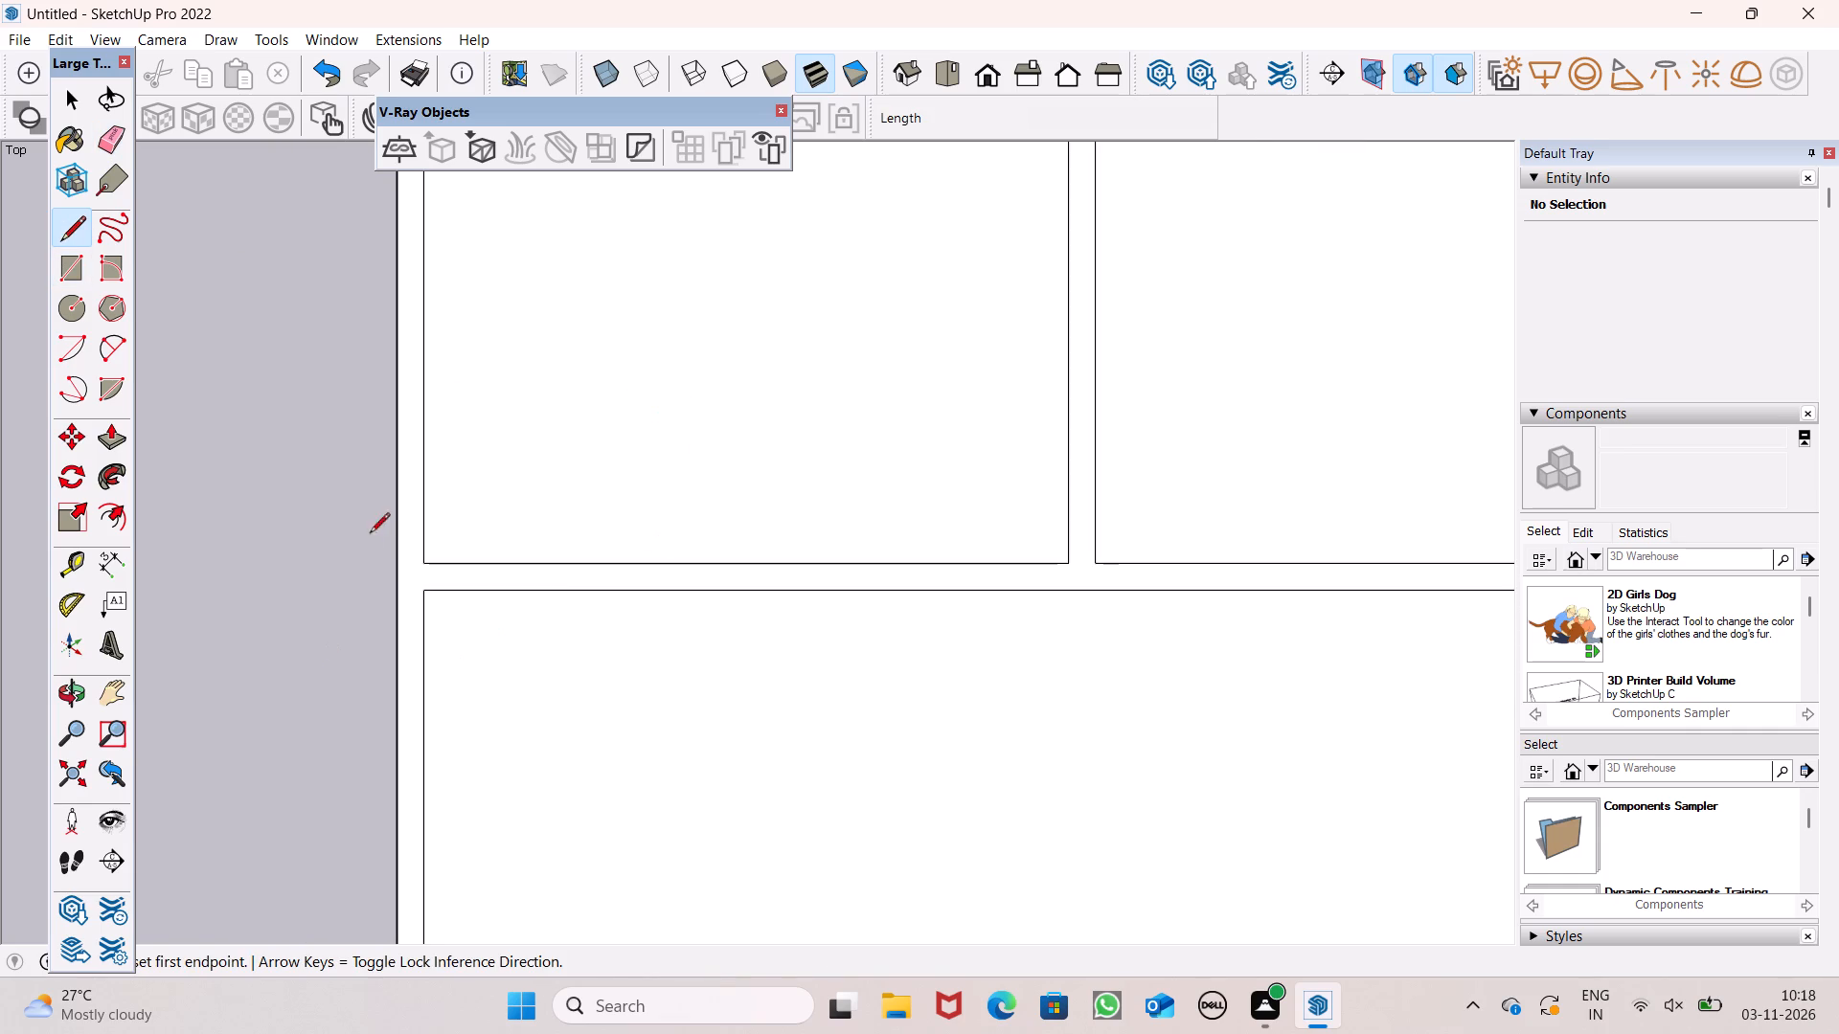
pyautogui.scroll(-6, 371, 533)
pyautogui.scroll(12, 379, 590)
pyautogui.scroll(-2, 437, 561)
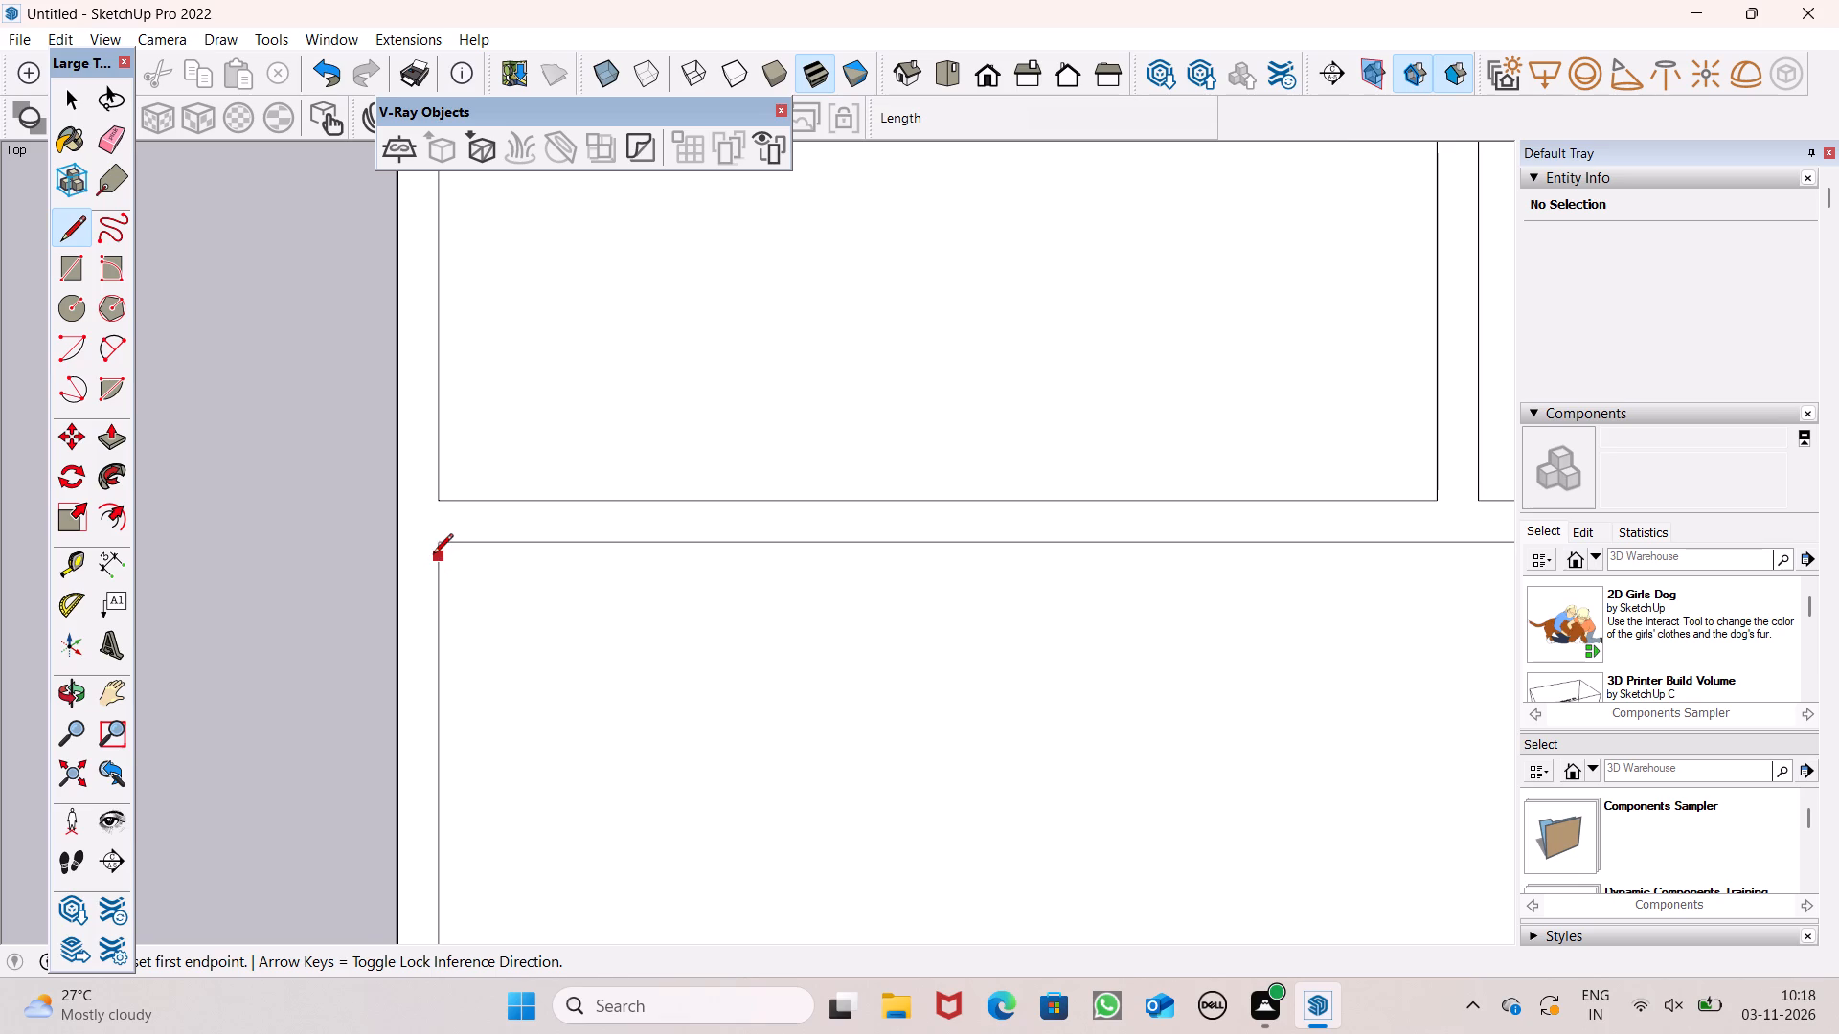
pyautogui.scroll(-16, 433, 555)
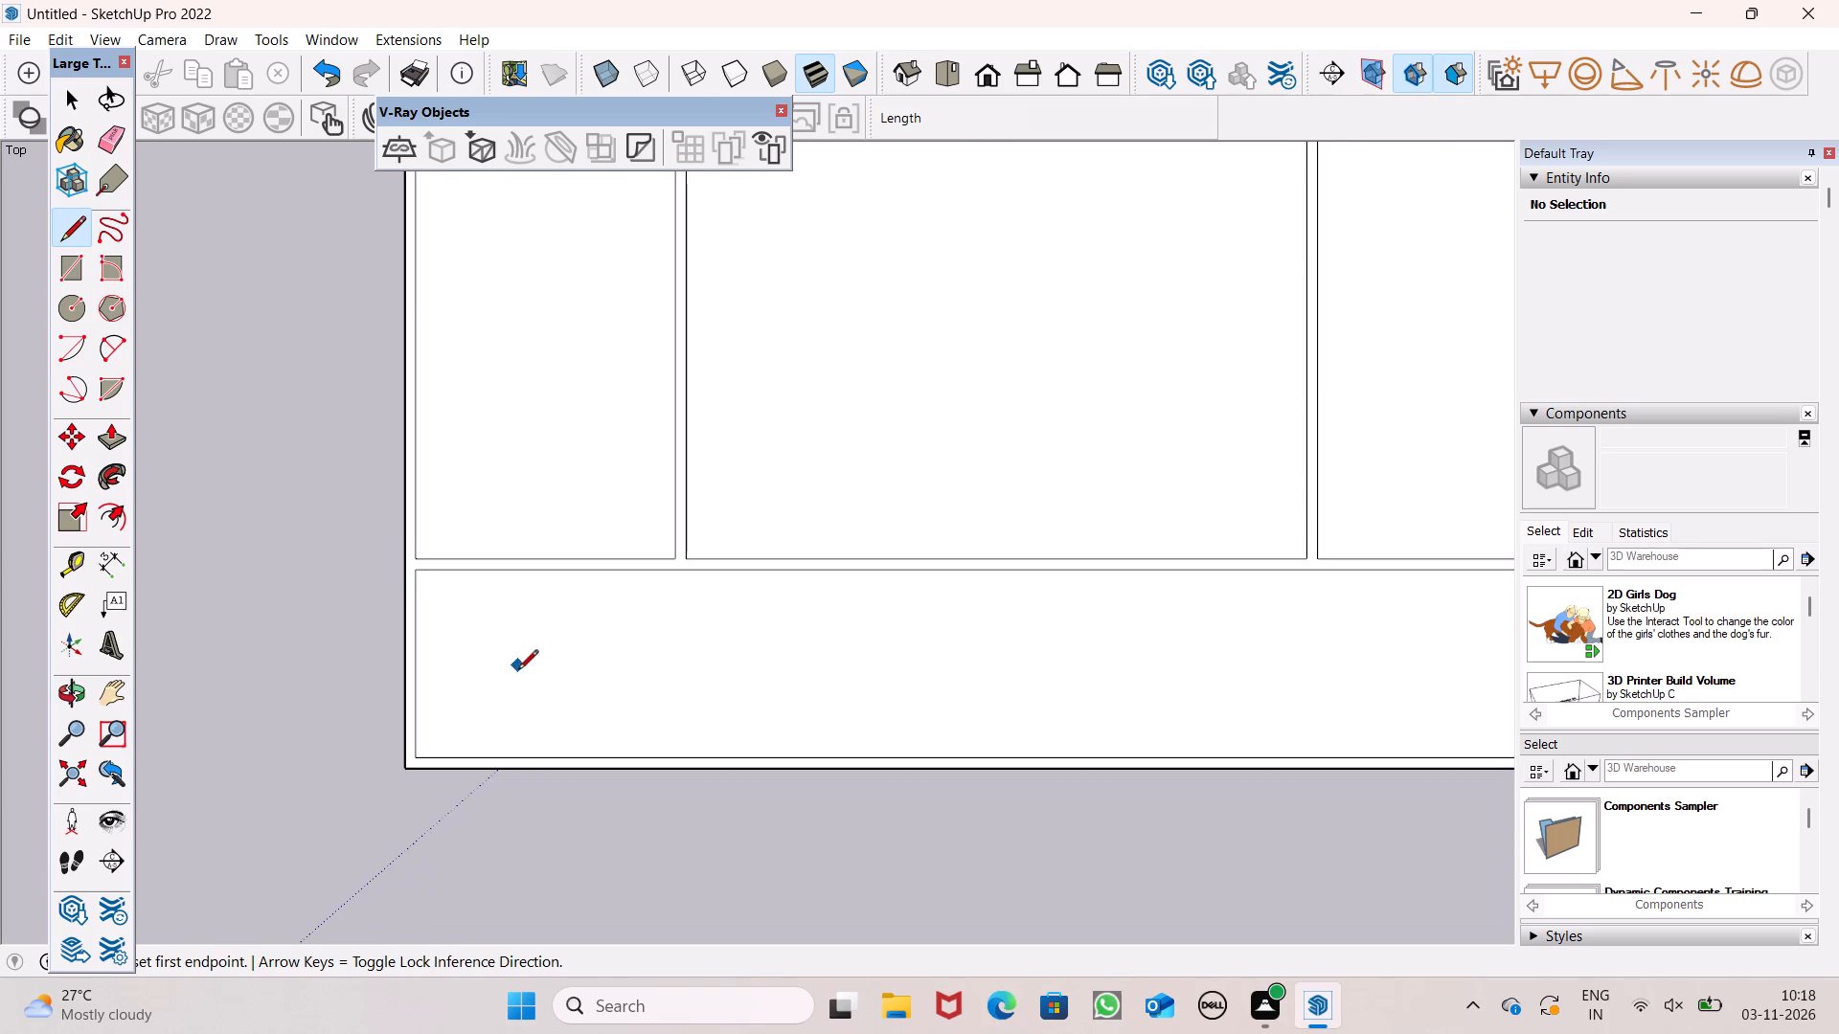
pyautogui.moveTo(518, 673); pyautogui.dragTo(539, 684, button='middle')
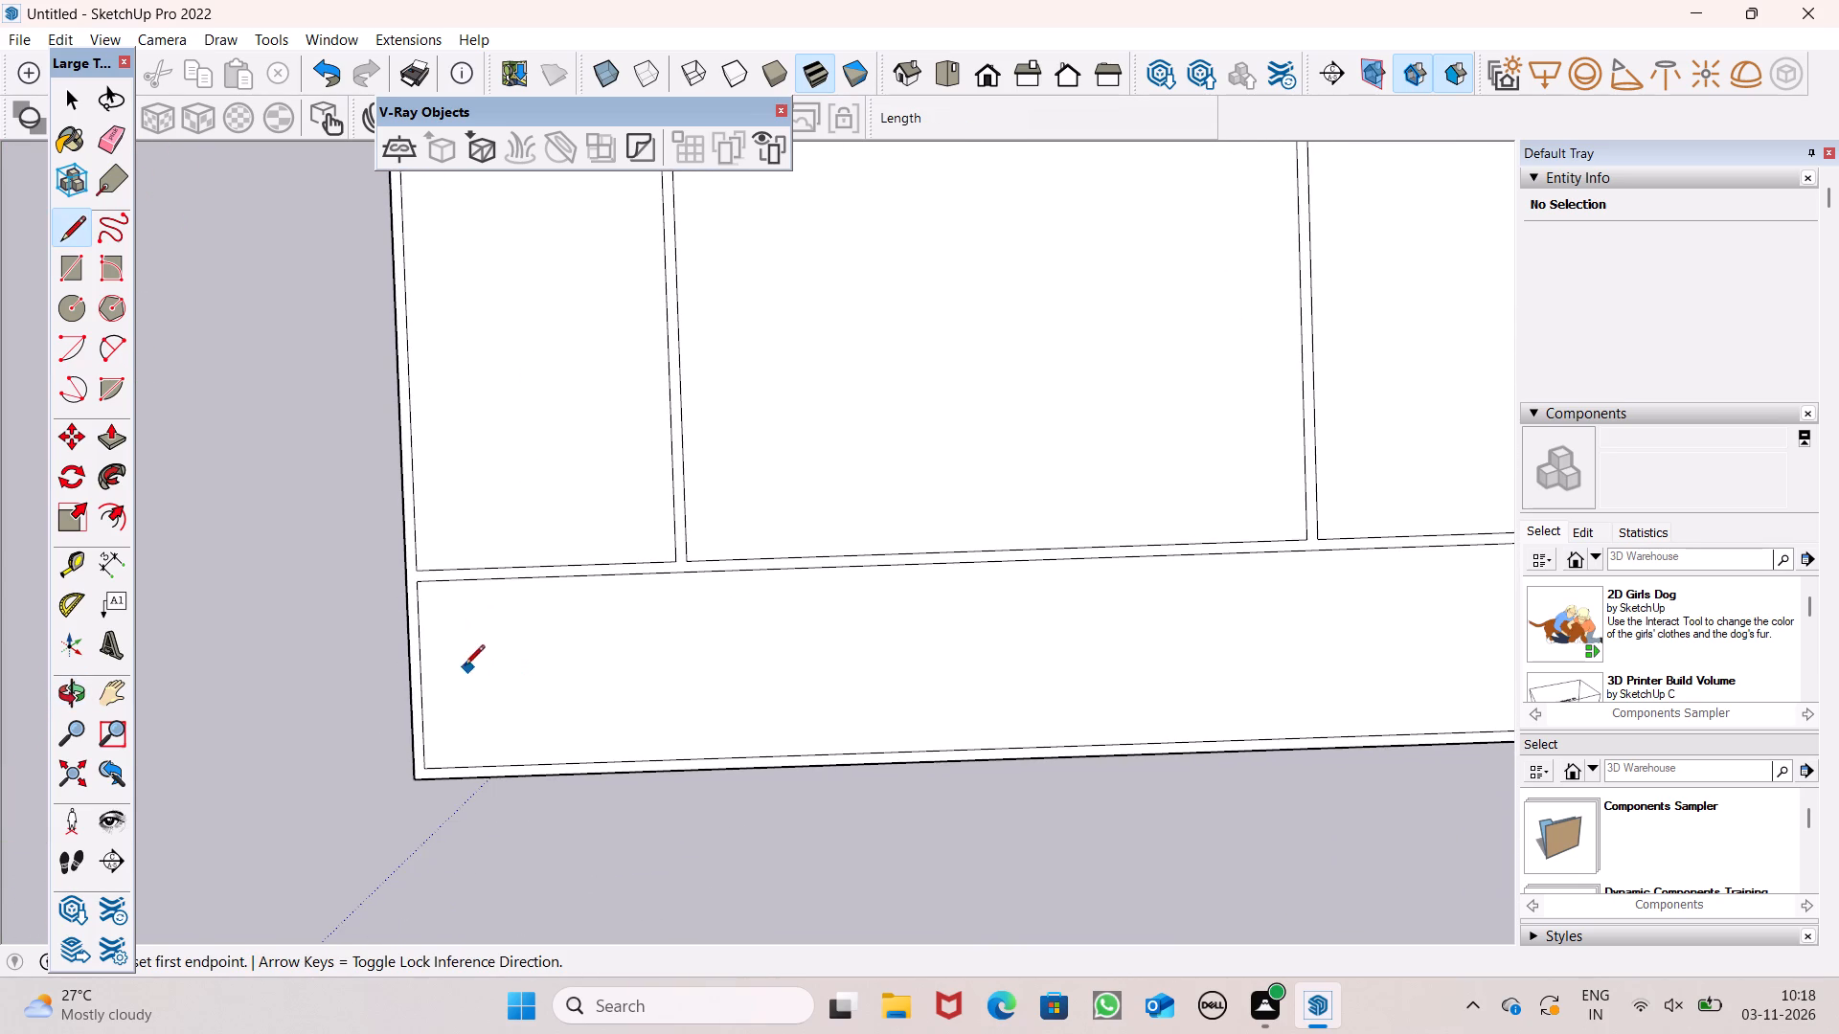
pyautogui.scroll(5, 328, 624)
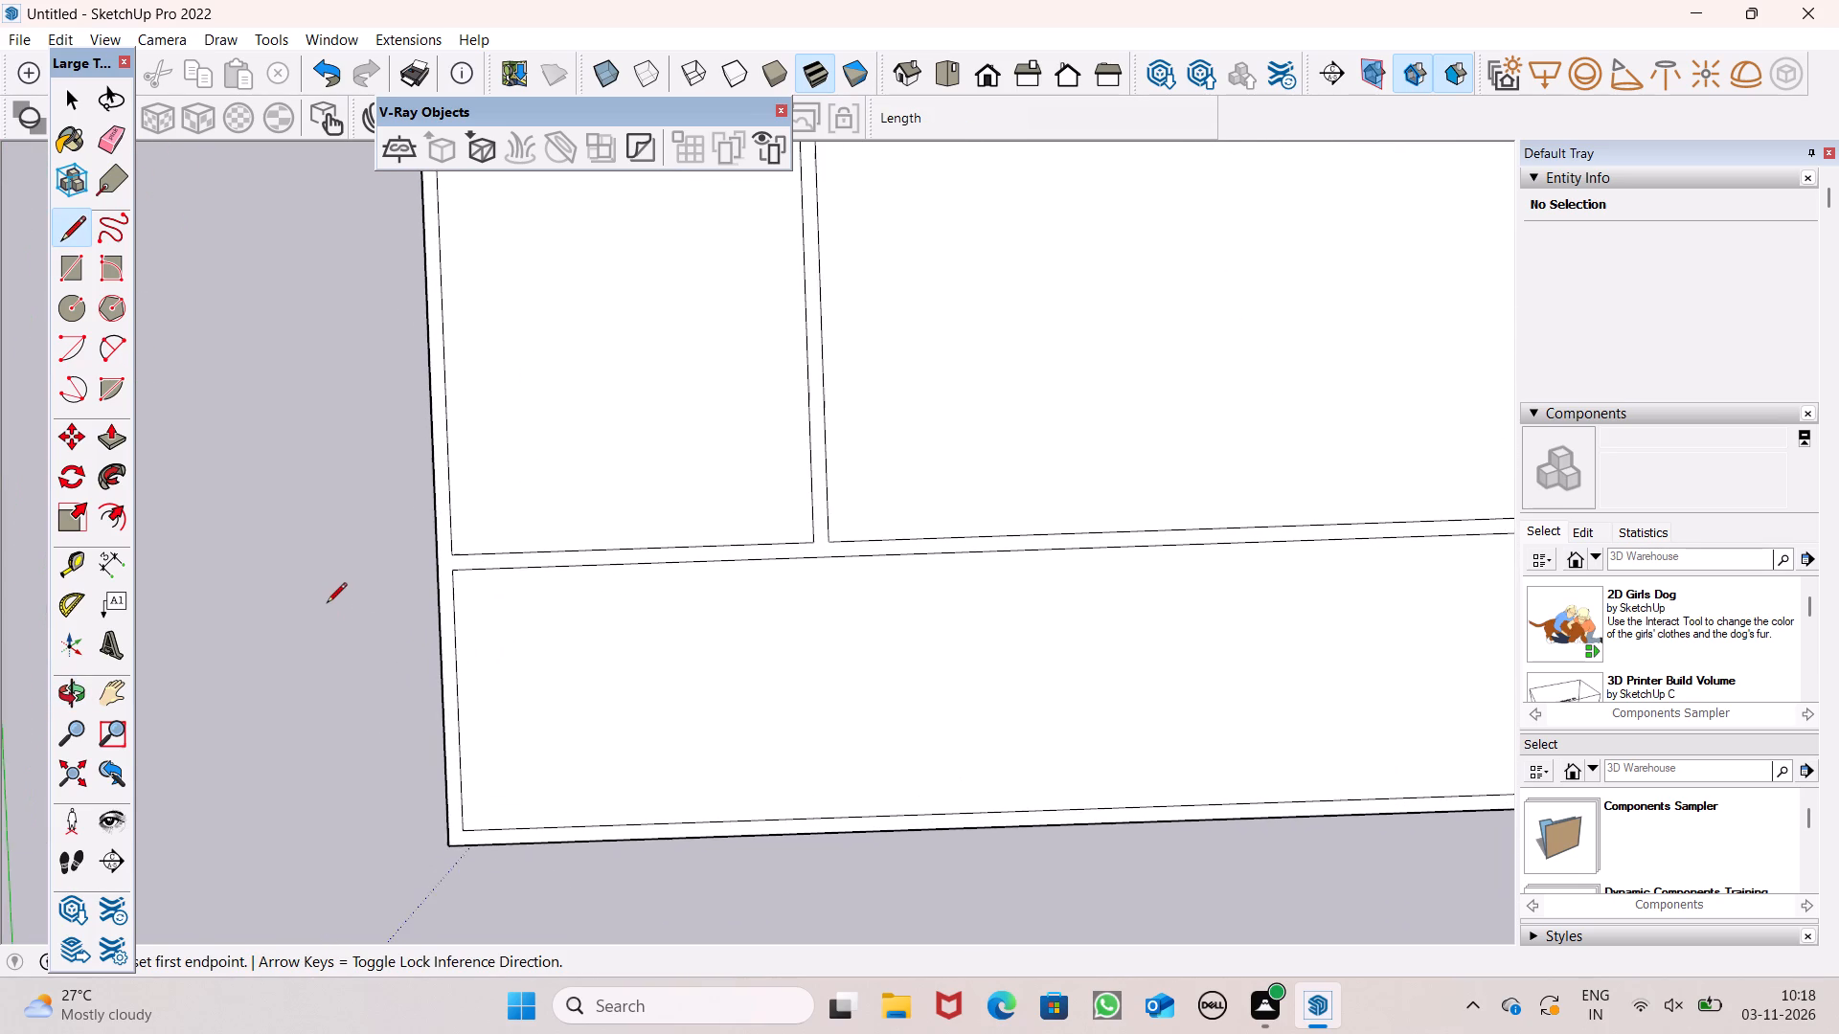
pyautogui.scroll(7, 352, 591)
pyautogui.scroll(4, 487, 569)
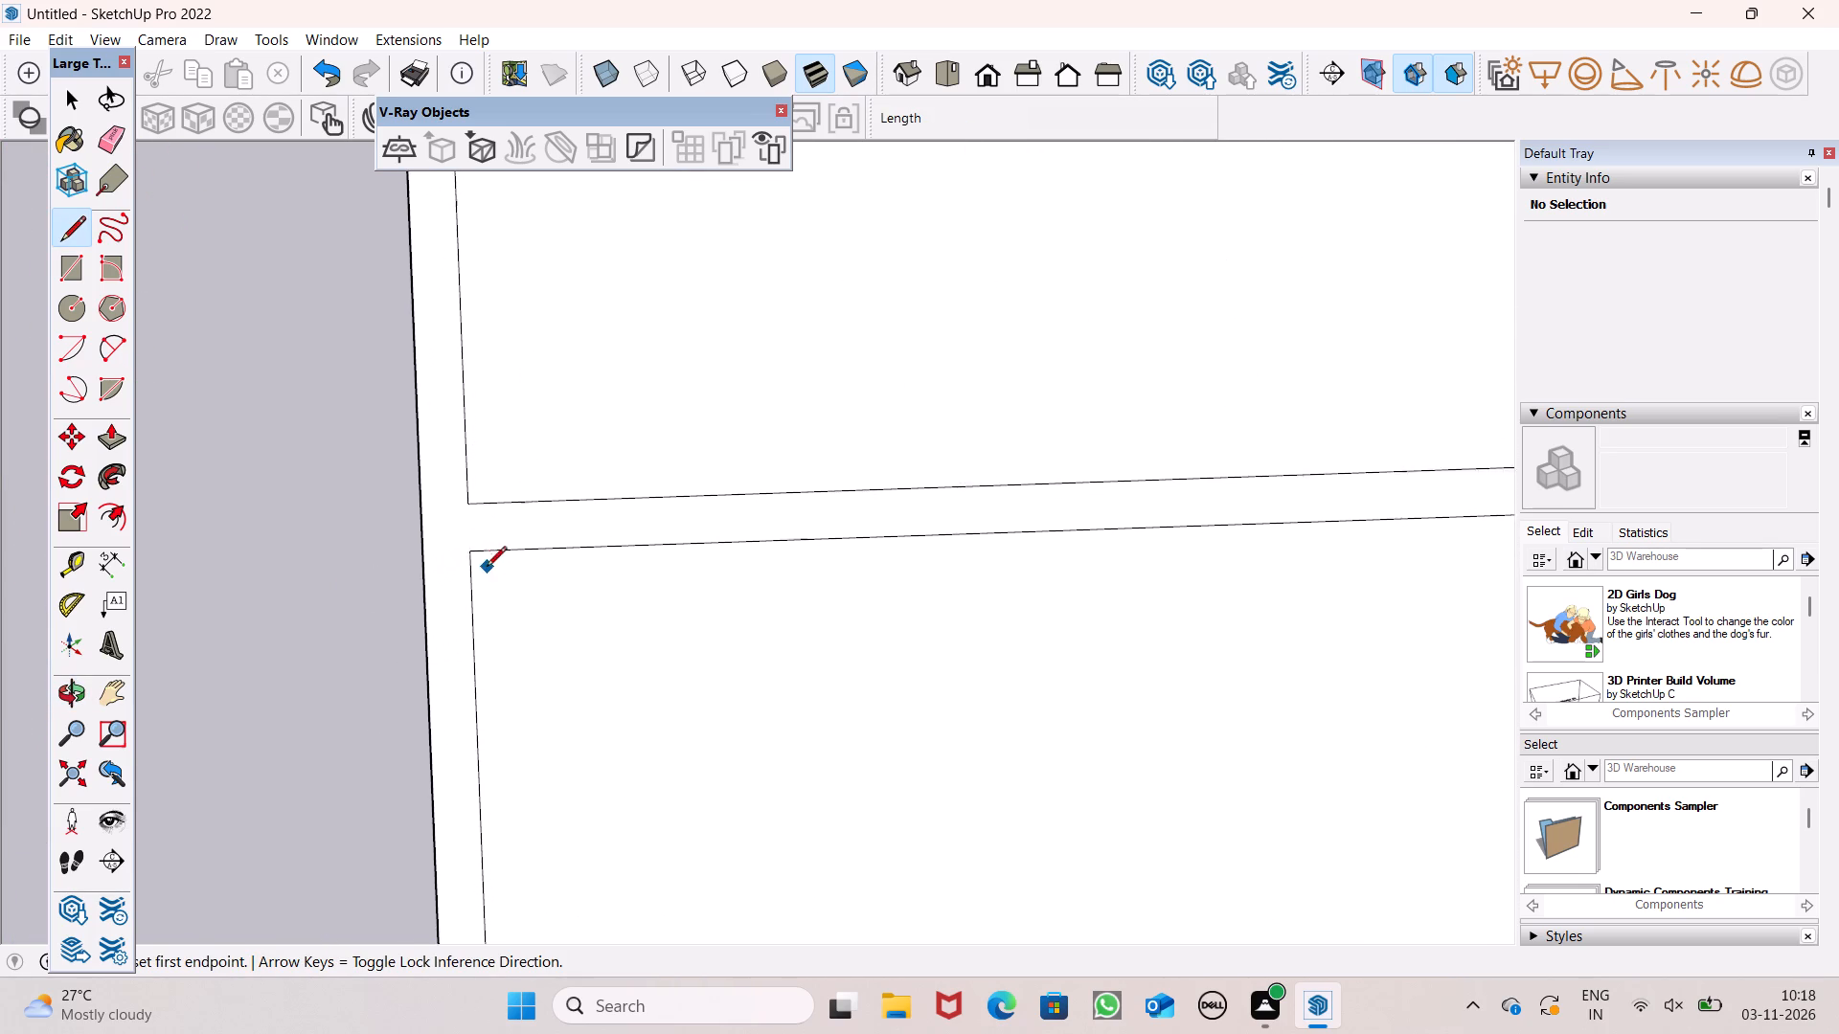
pyautogui.scroll(2, 487, 568)
pyautogui.click(465, 543)
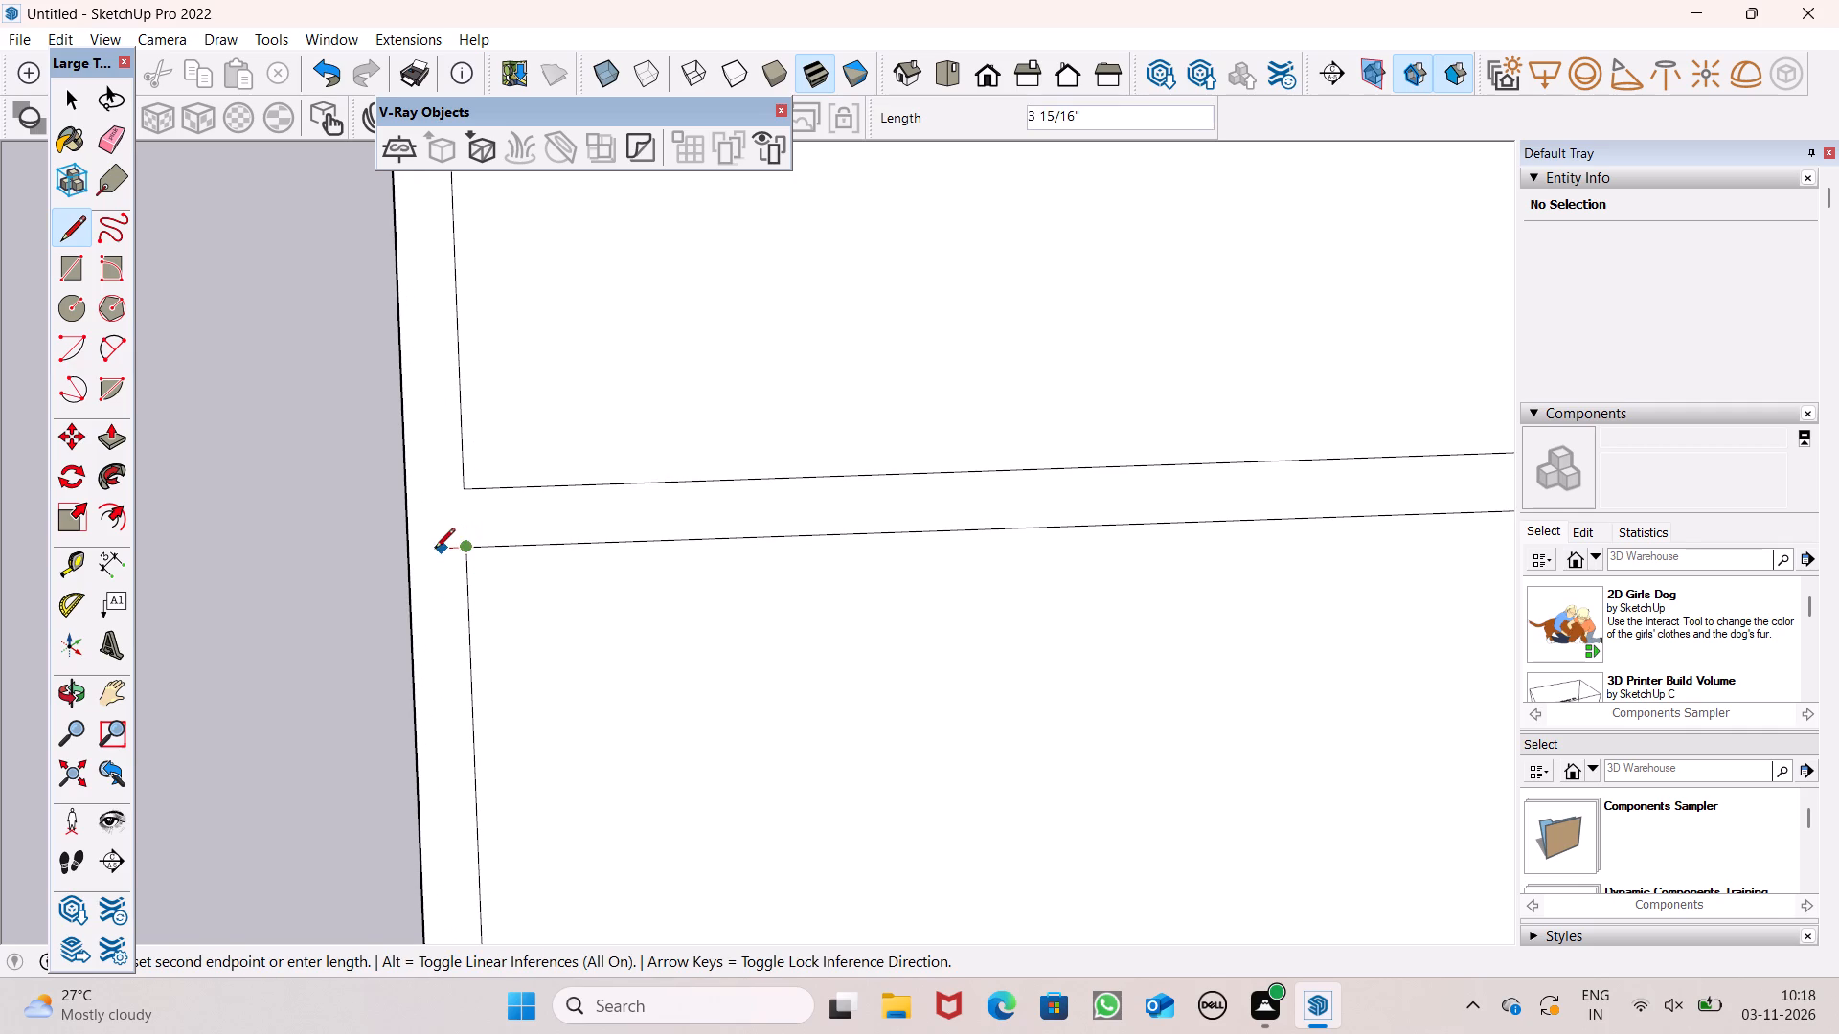
pyautogui.click(401, 557)
pyautogui.scroll(-7, 426, 598)
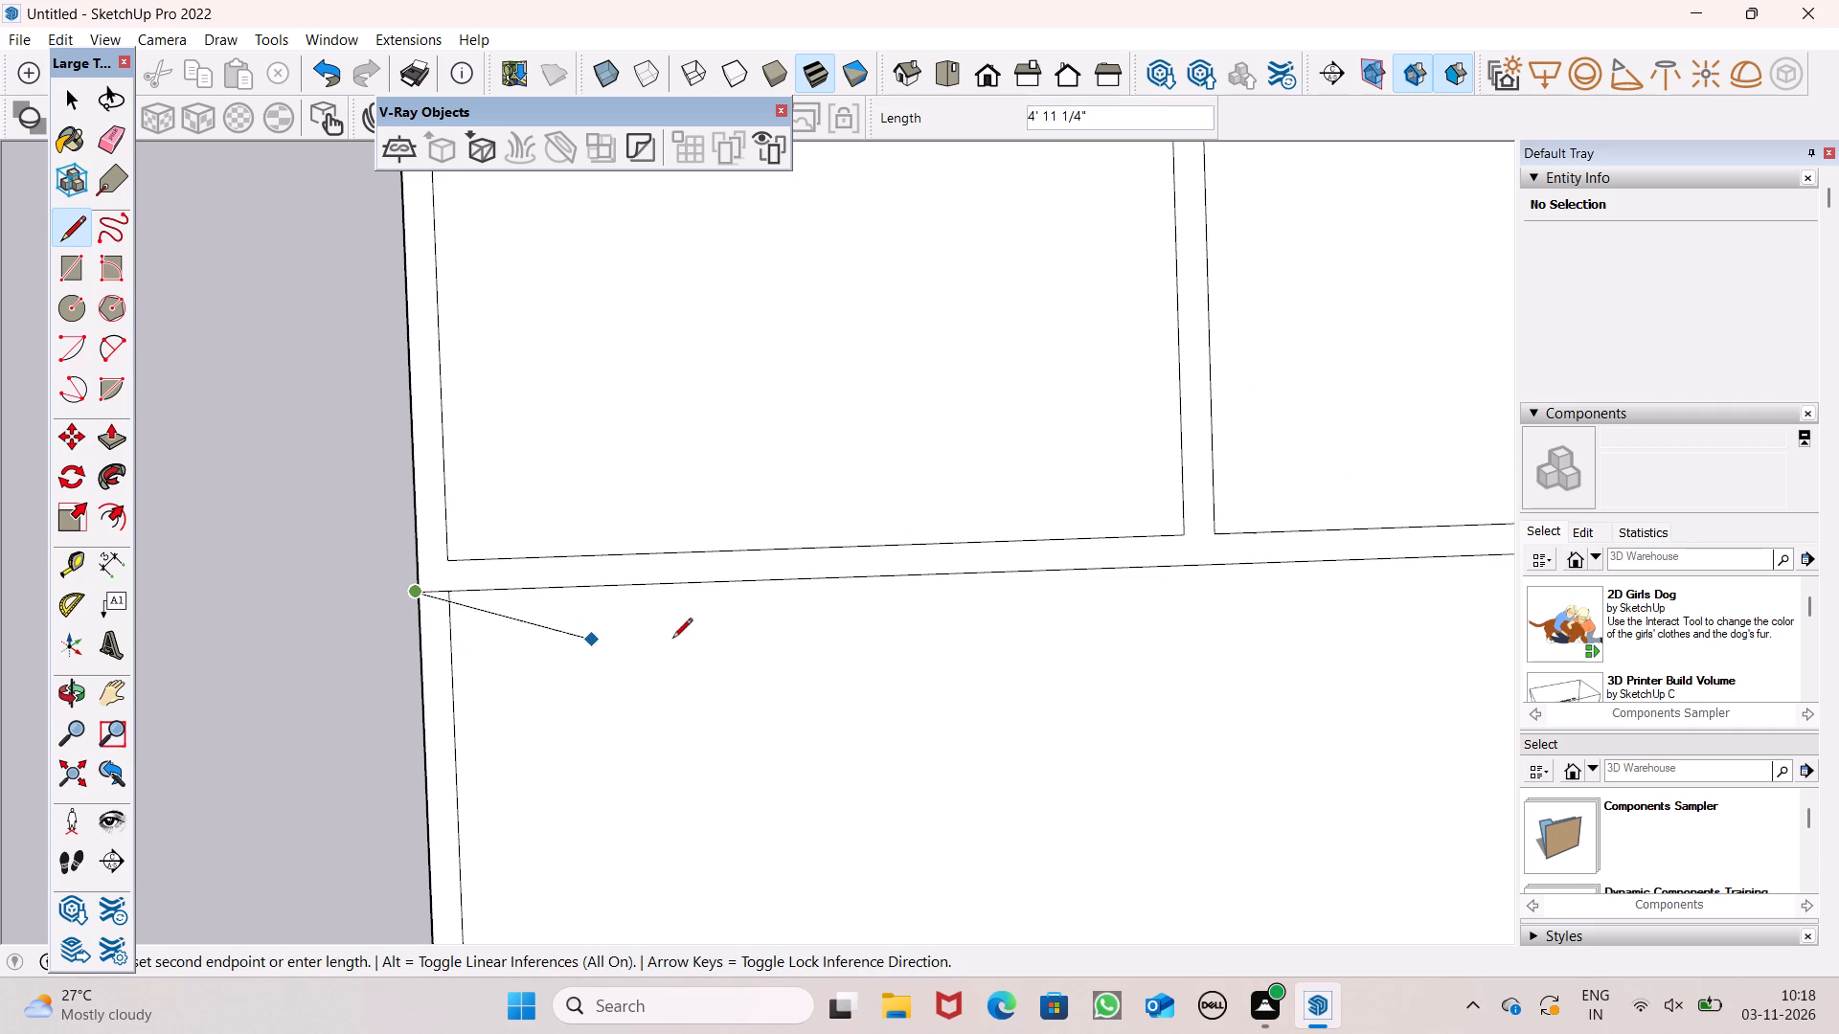
pyautogui.press('space')
# Erase the short line stub overshooting the perimeter wall's outer edge at the cross wall's left end.
pyautogui.scroll(16, 440, 589)
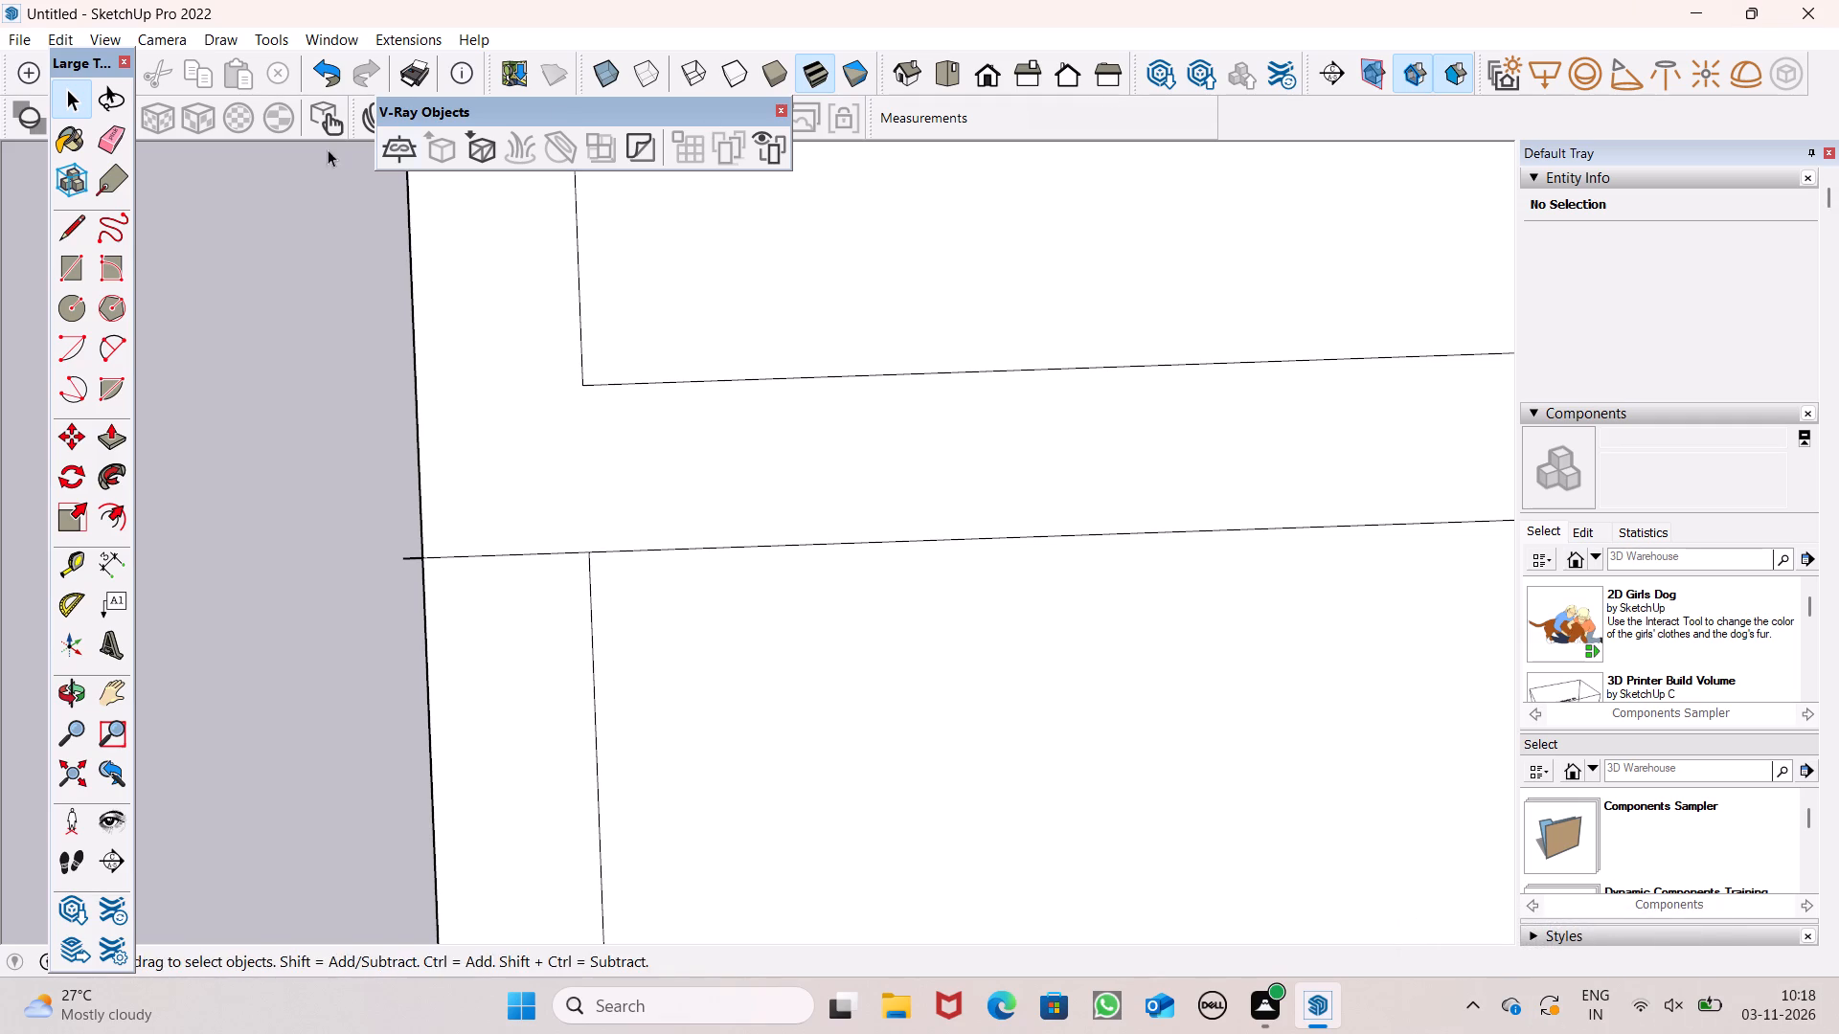
pyautogui.click(96, 133)
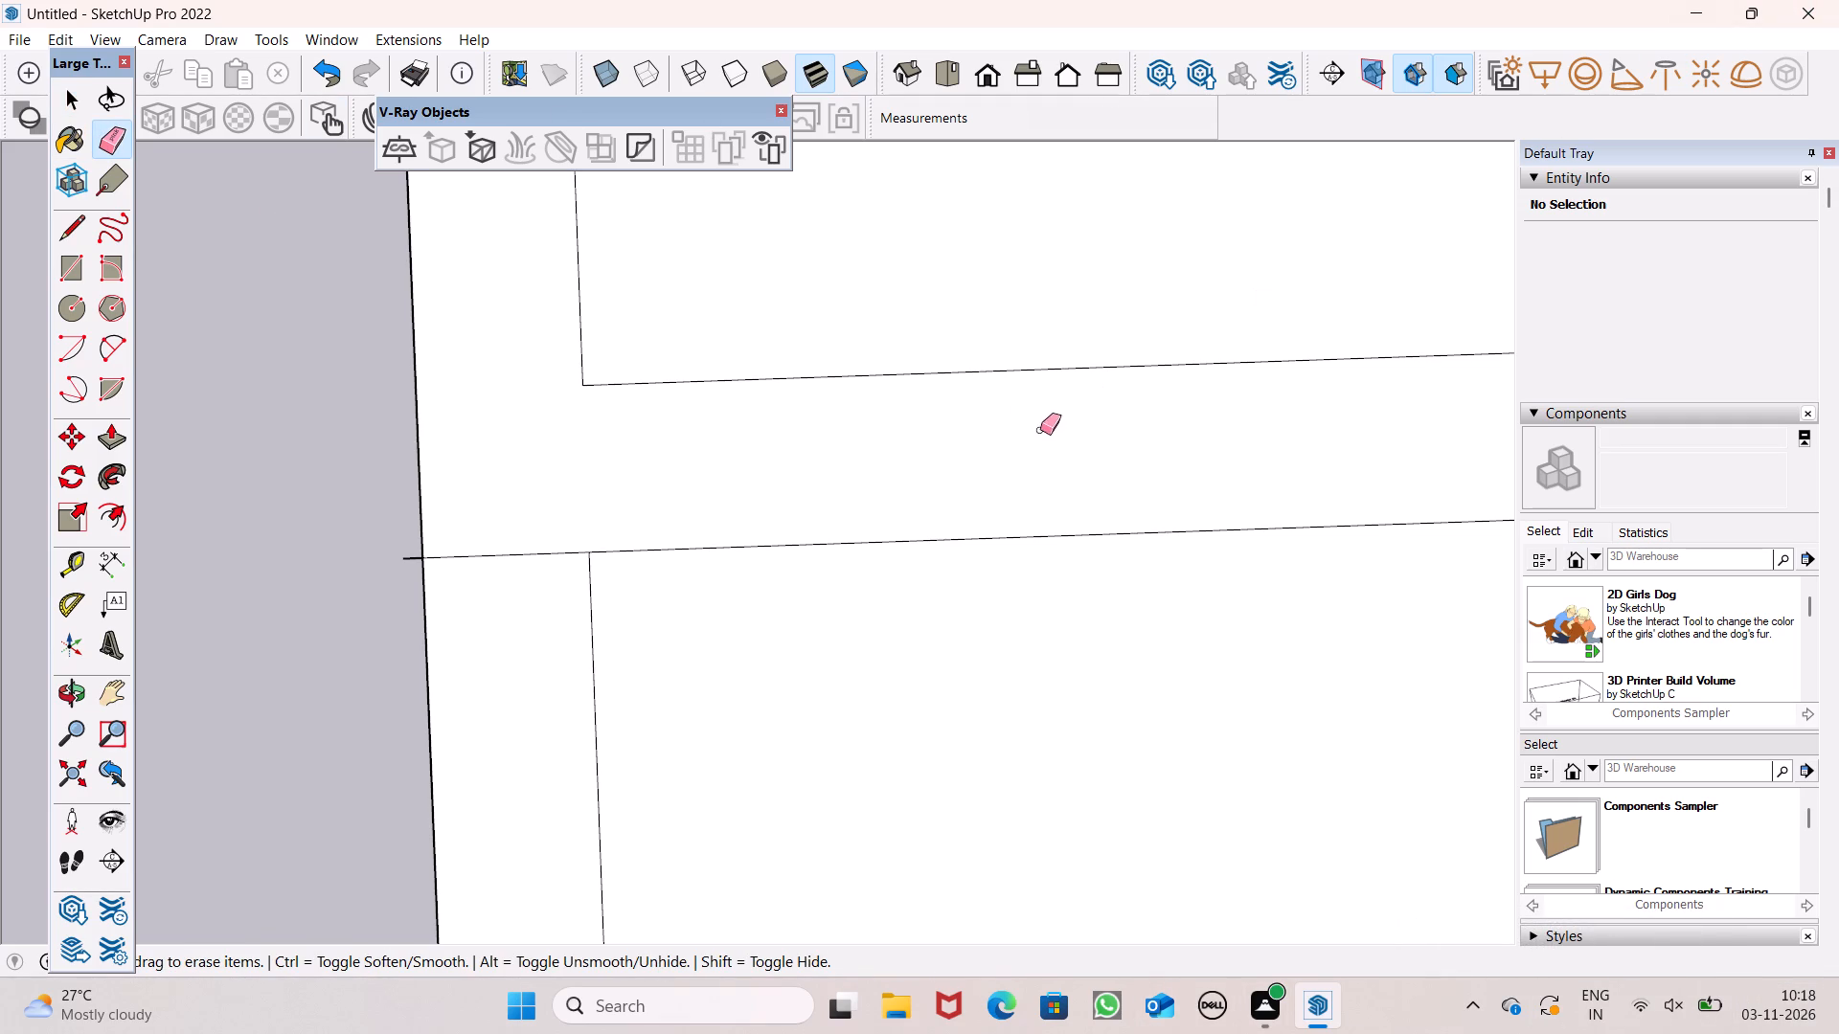
pyautogui.scroll(7, 384, 647)
pyautogui.moveTo(450, 425); pyautogui.dragTo(442, 449)
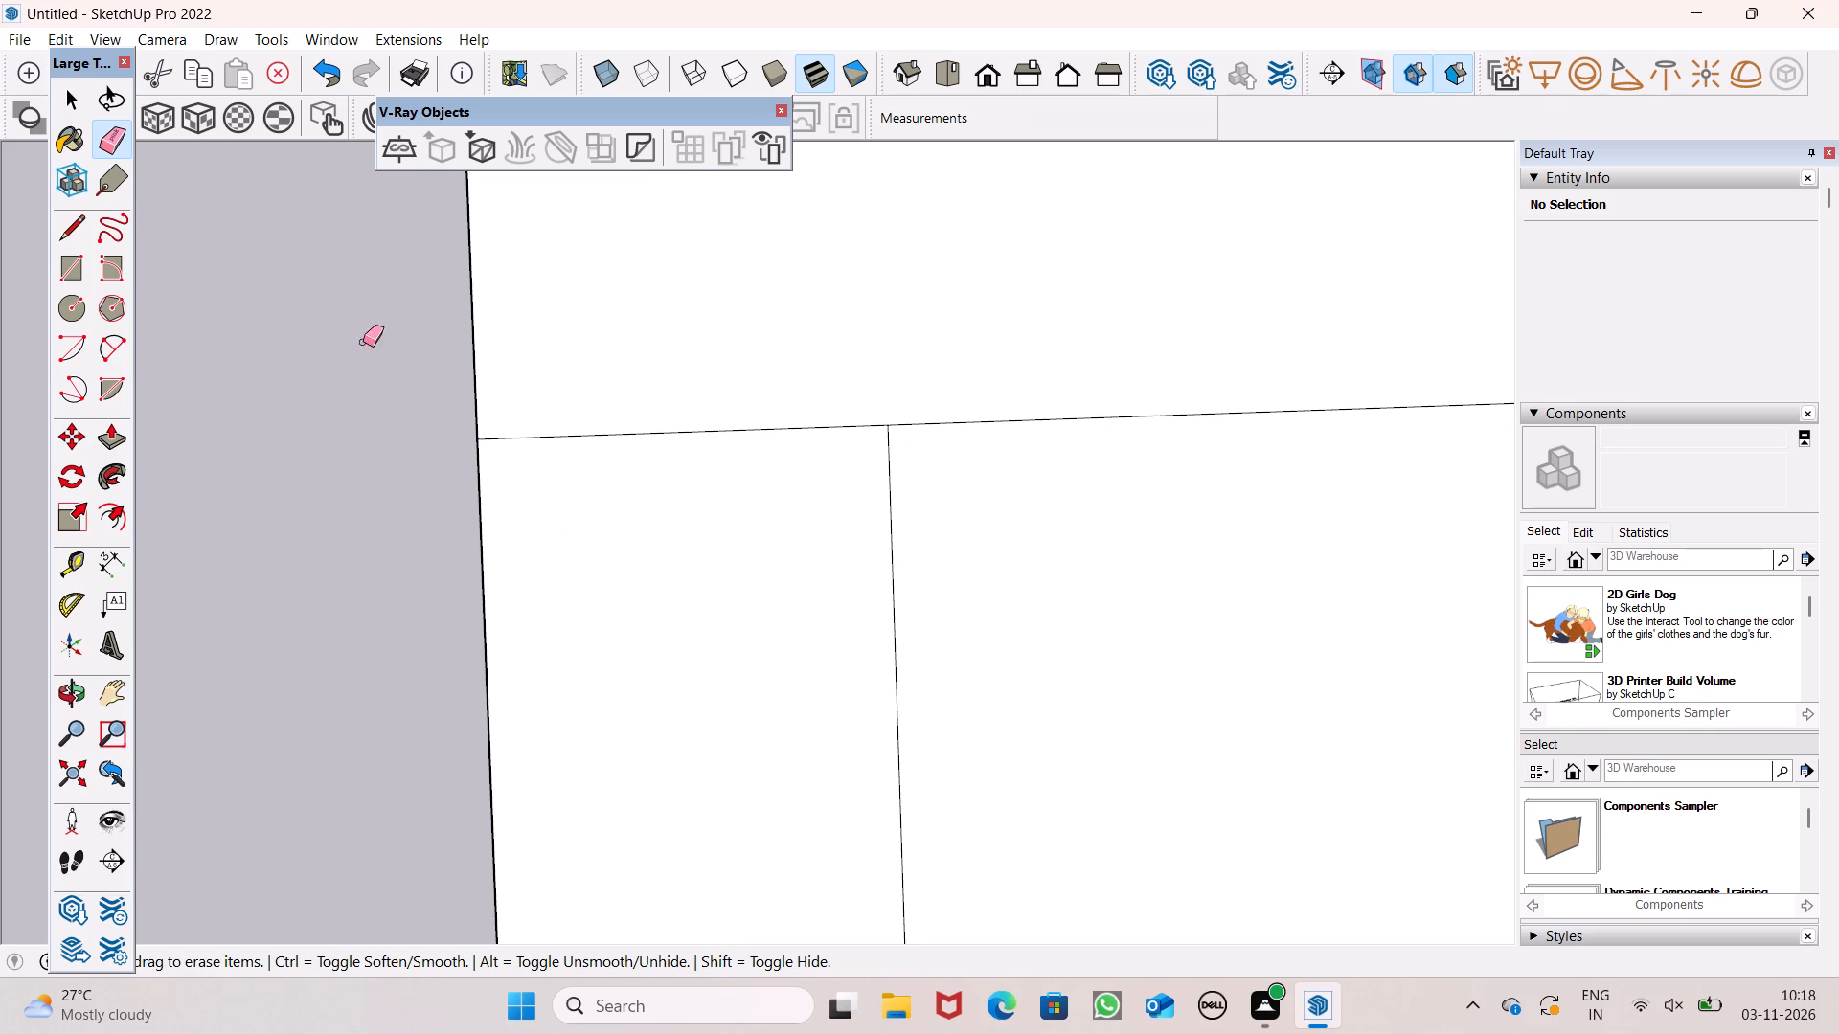
# Draw a 9" line extending the cross wall's lower edge at its right end to the perimeter wall's outer edge.
pyautogui.click(57, 236)
pyautogui.scroll(-6, 241, 287)
pyautogui.scroll(-19, 241, 400)
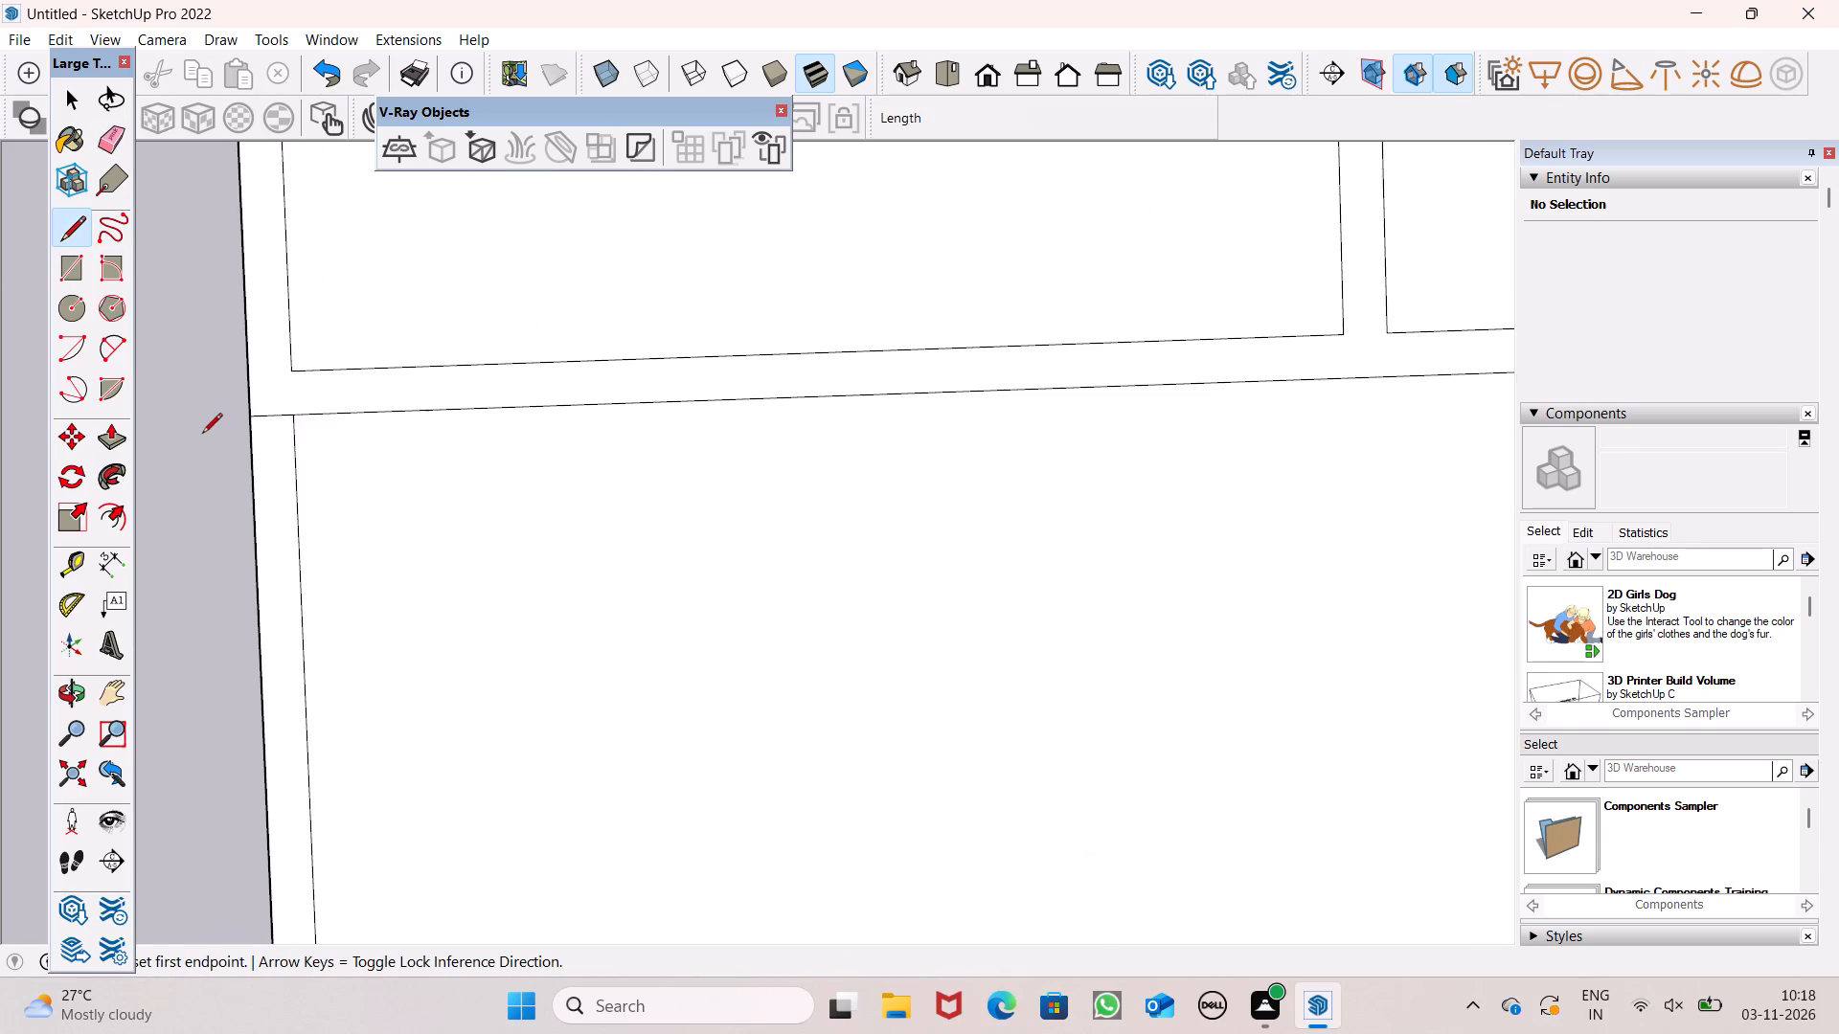
pyautogui.scroll(-19, 202, 435)
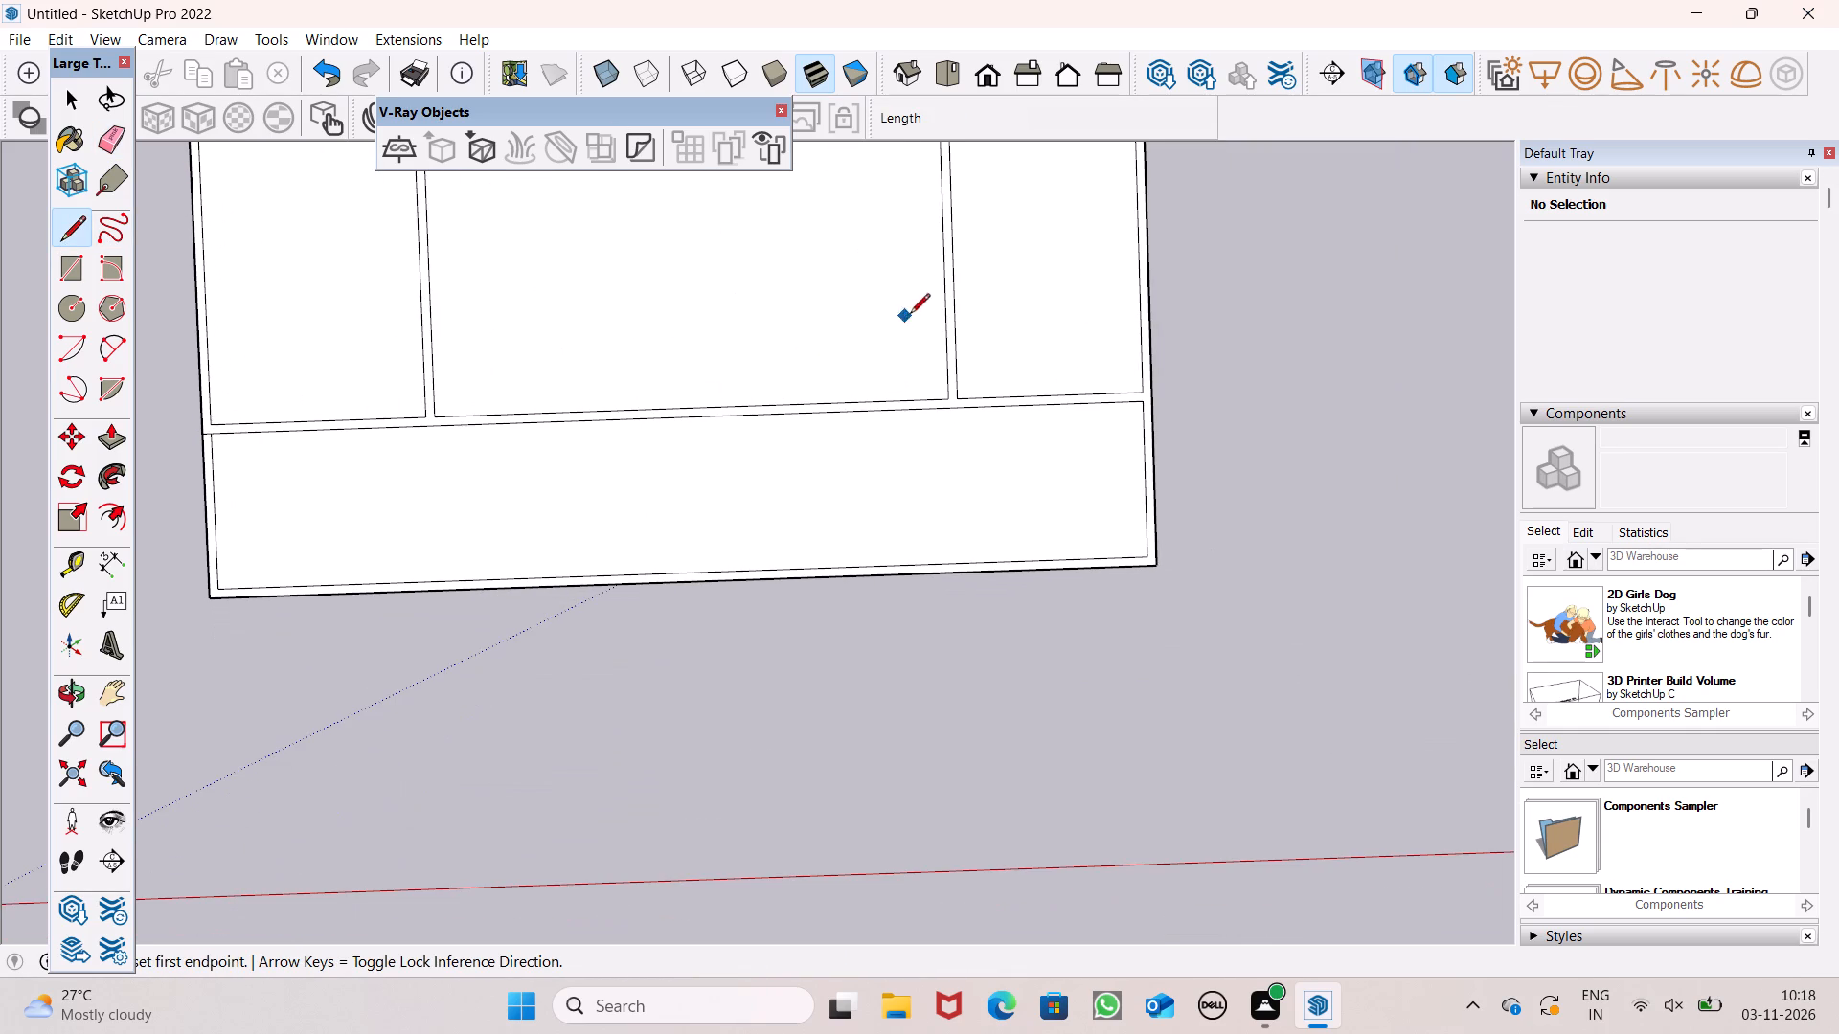
pyautogui.scroll(6, 1131, 313)
pyautogui.scroll(7, 1134, 463)
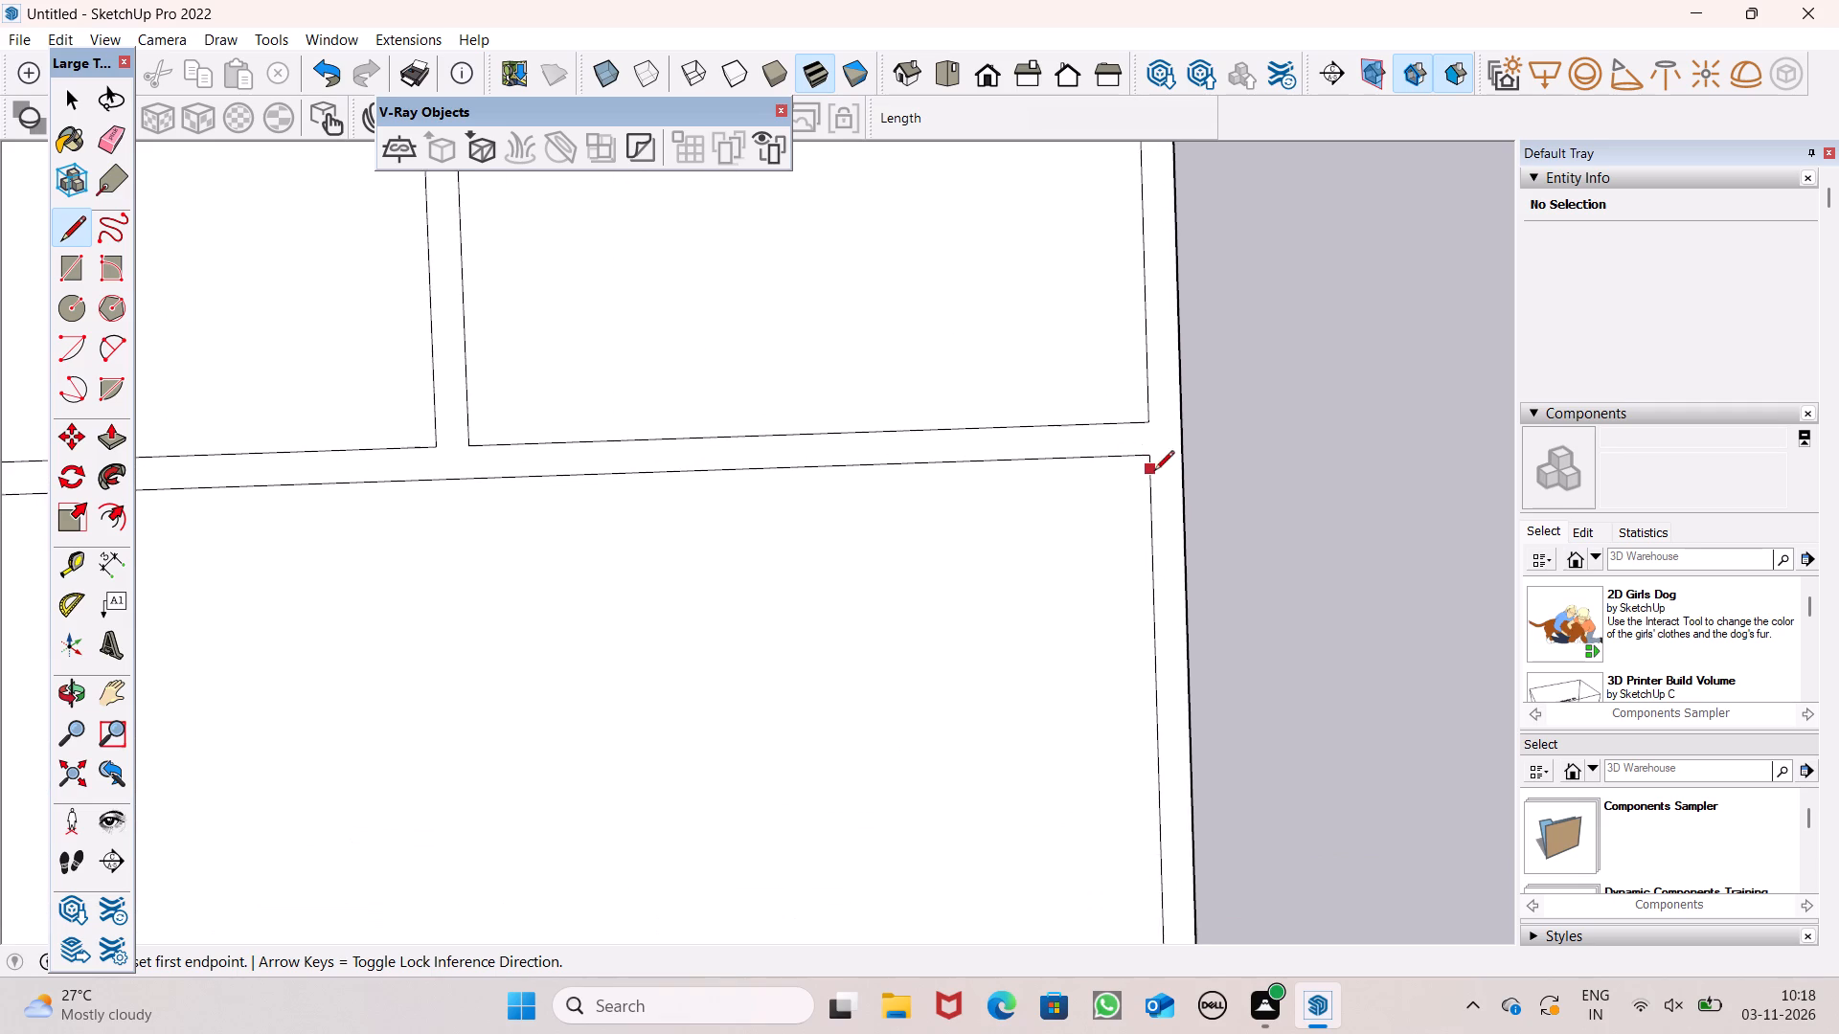
pyautogui.scroll(7, 1155, 472)
pyautogui.click(1142, 444)
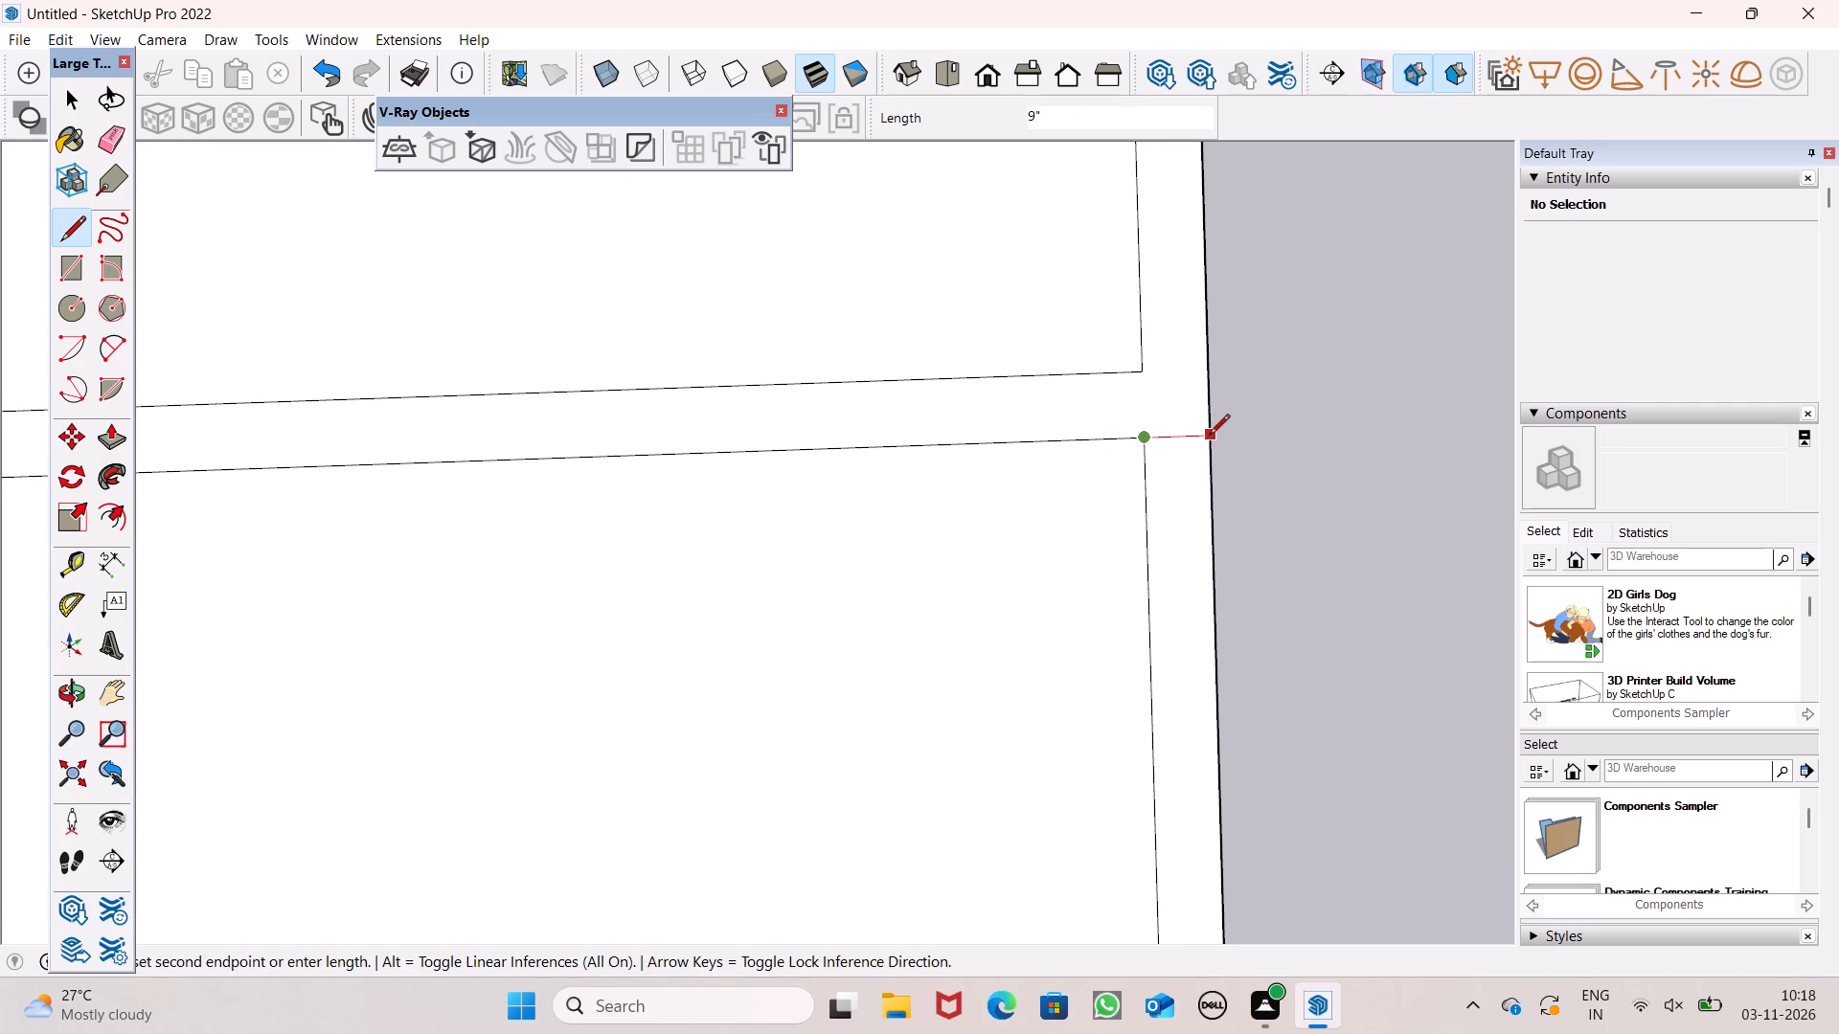
pyautogui.click(1210, 435)
pyautogui.press('space')
# Push/Pull the connected wall face behind the front strip, including cross wall and partitions, up 15'.
pyautogui.scroll(-7, 1239, 456)
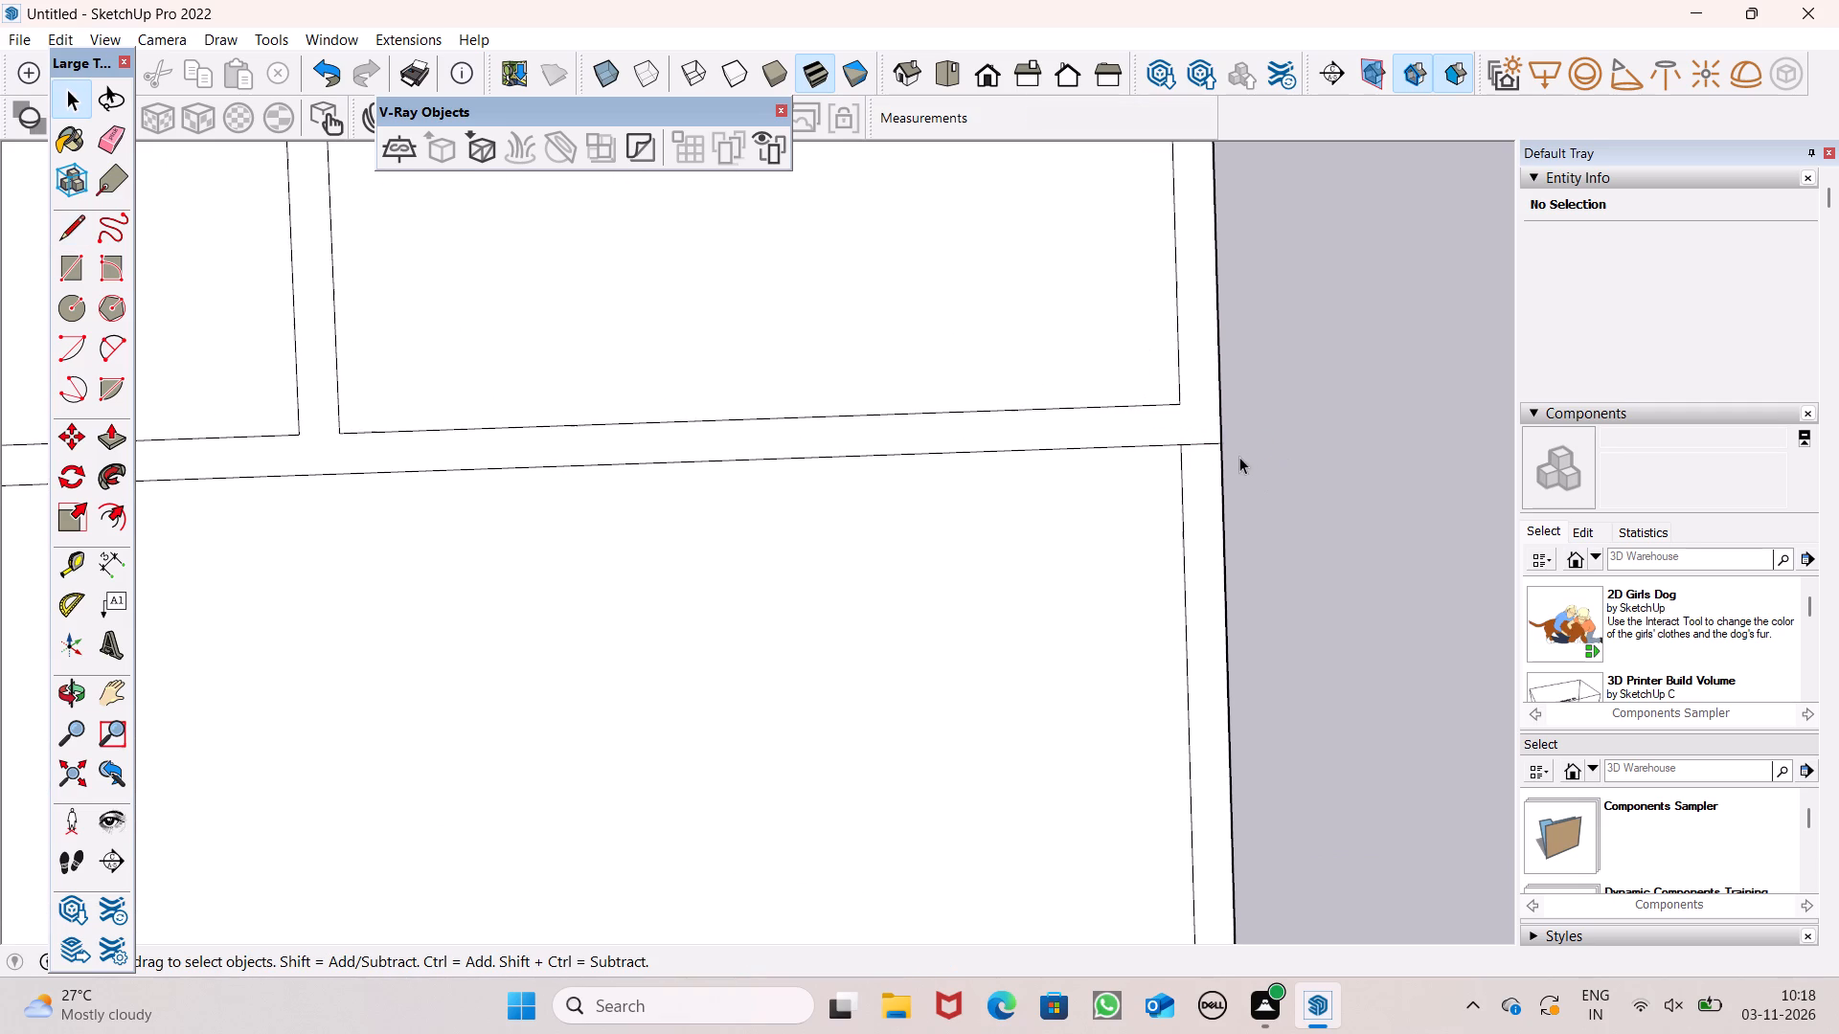
pyautogui.scroll(-14, 1239, 457)
pyautogui.scroll(-13, 1255, 484)
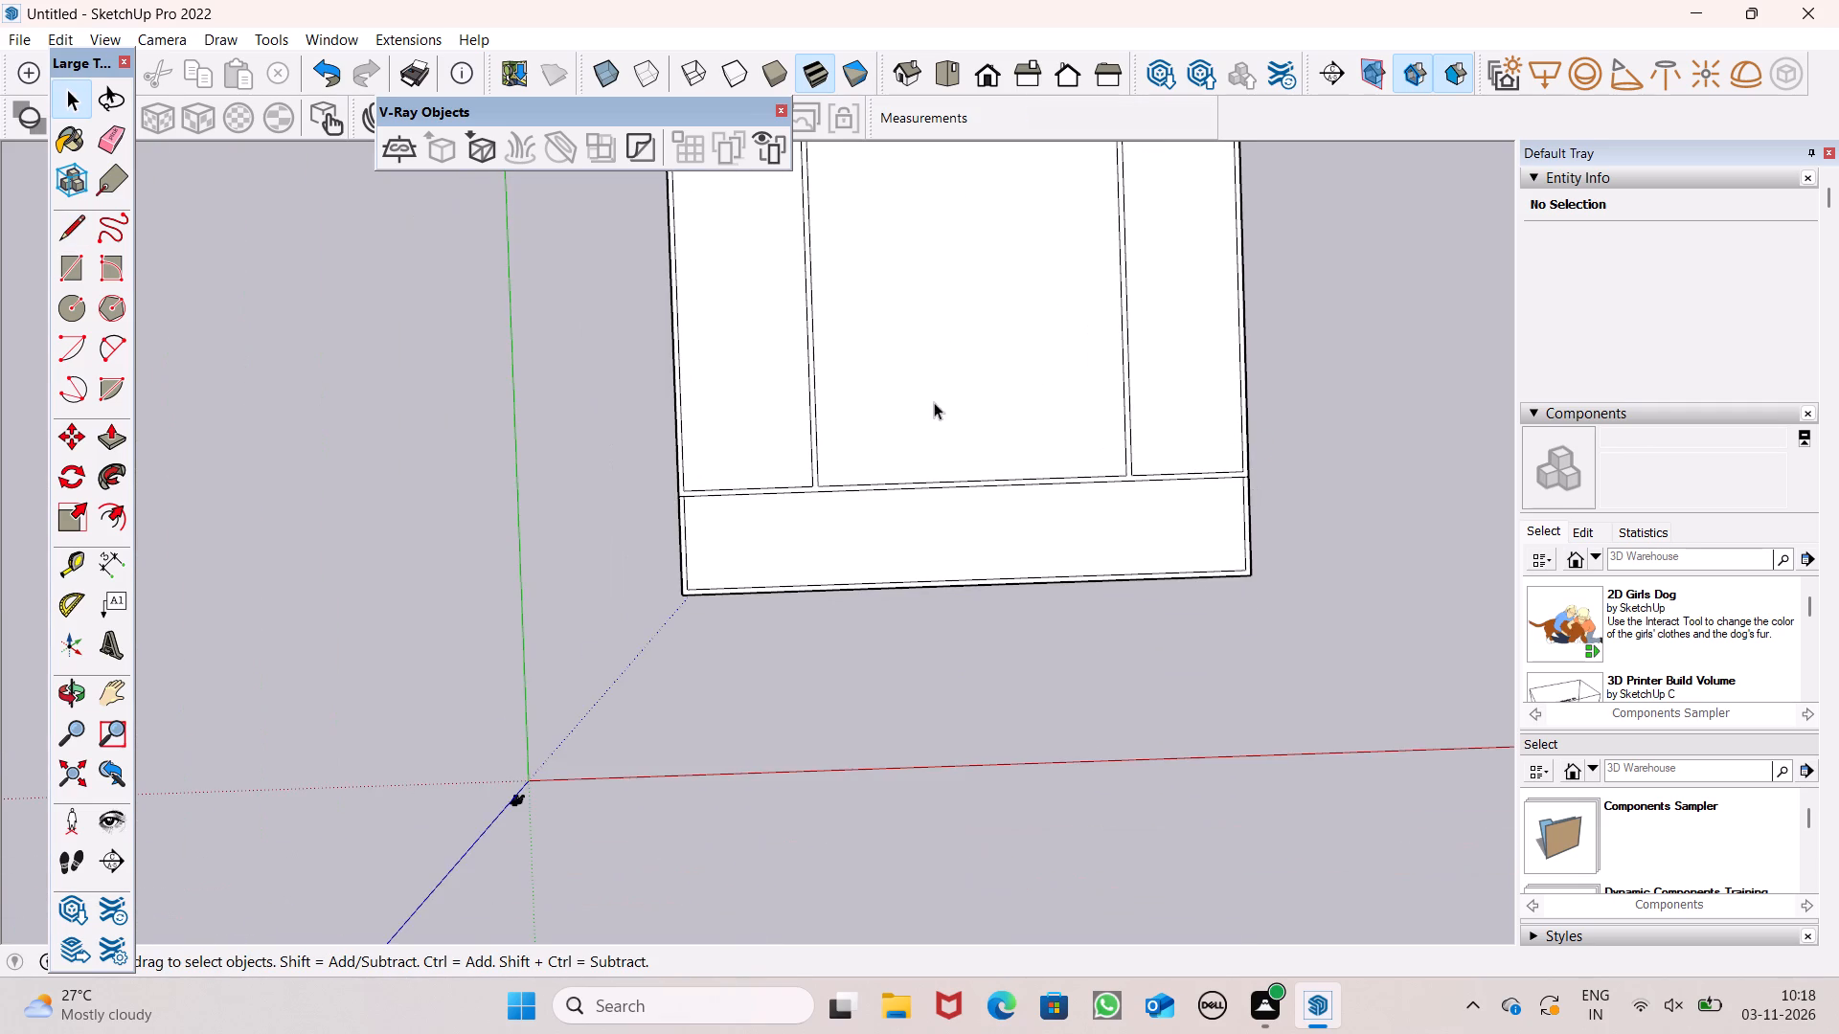
pyautogui.scroll(-7, 930, 438)
pyautogui.scroll(5, 1155, 351)
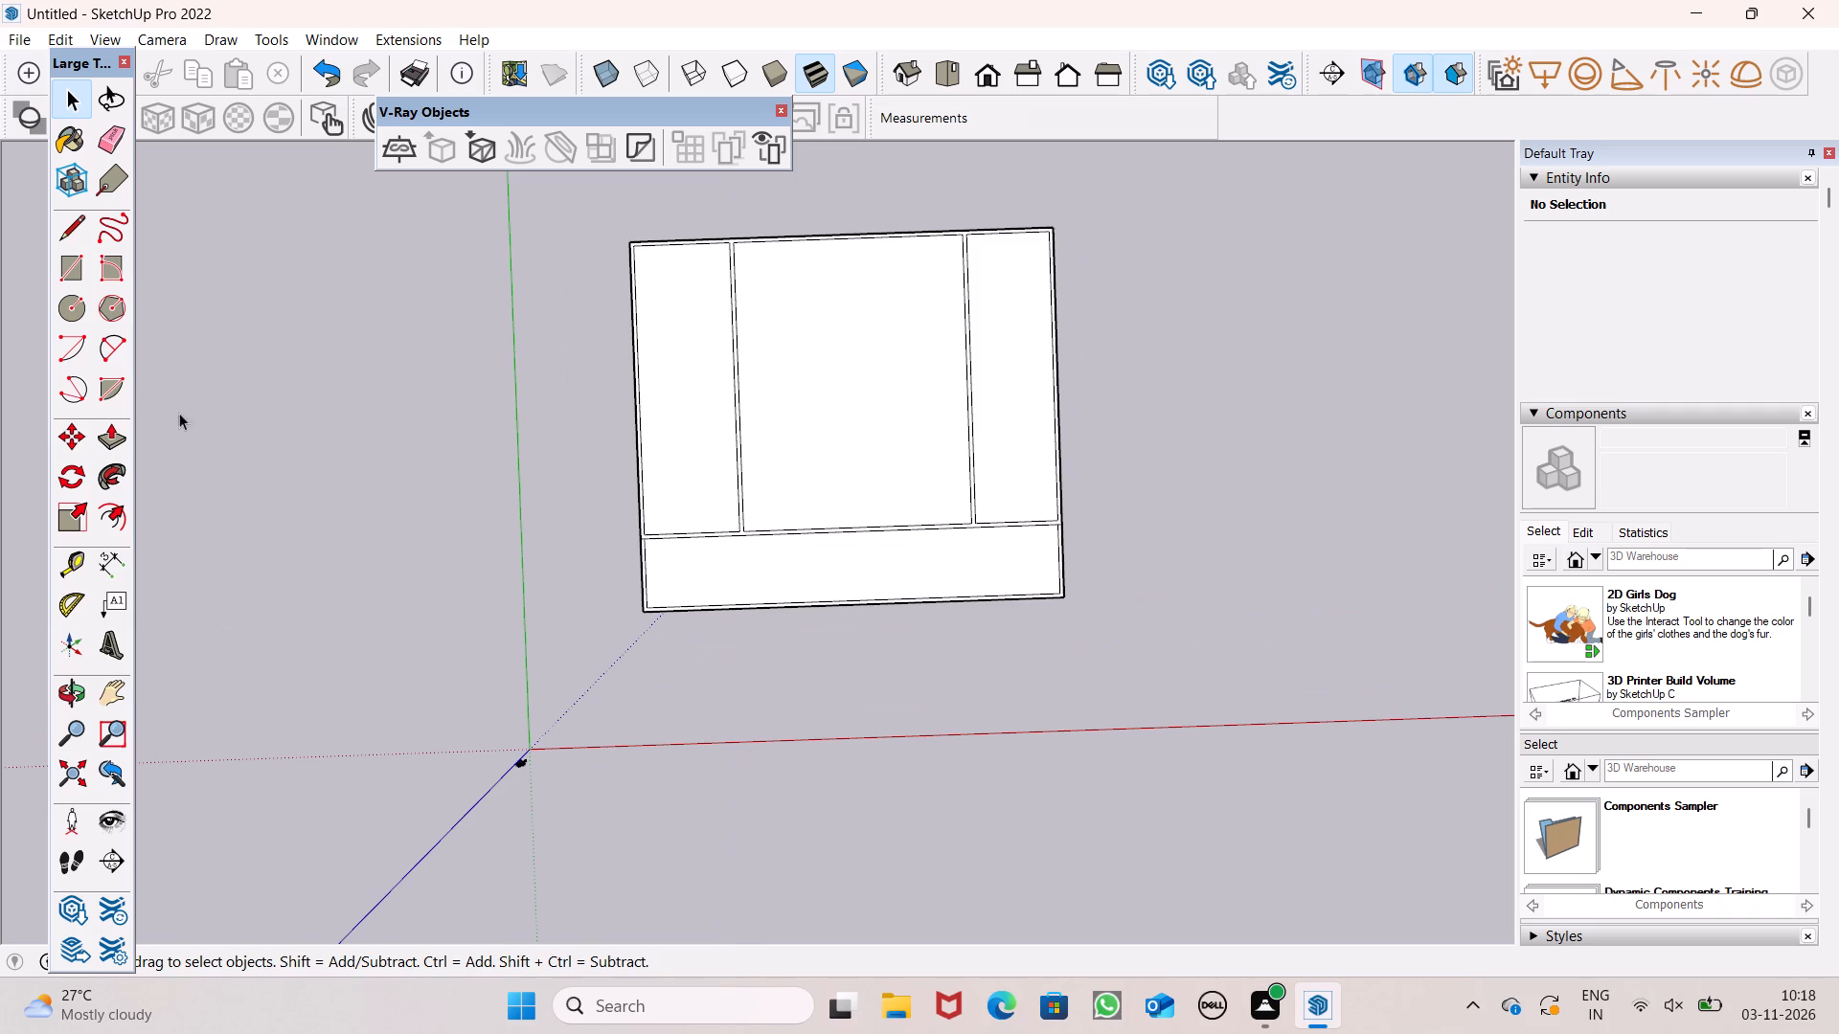
pyautogui.click(118, 447)
pyautogui.scroll(4, 787, 533)
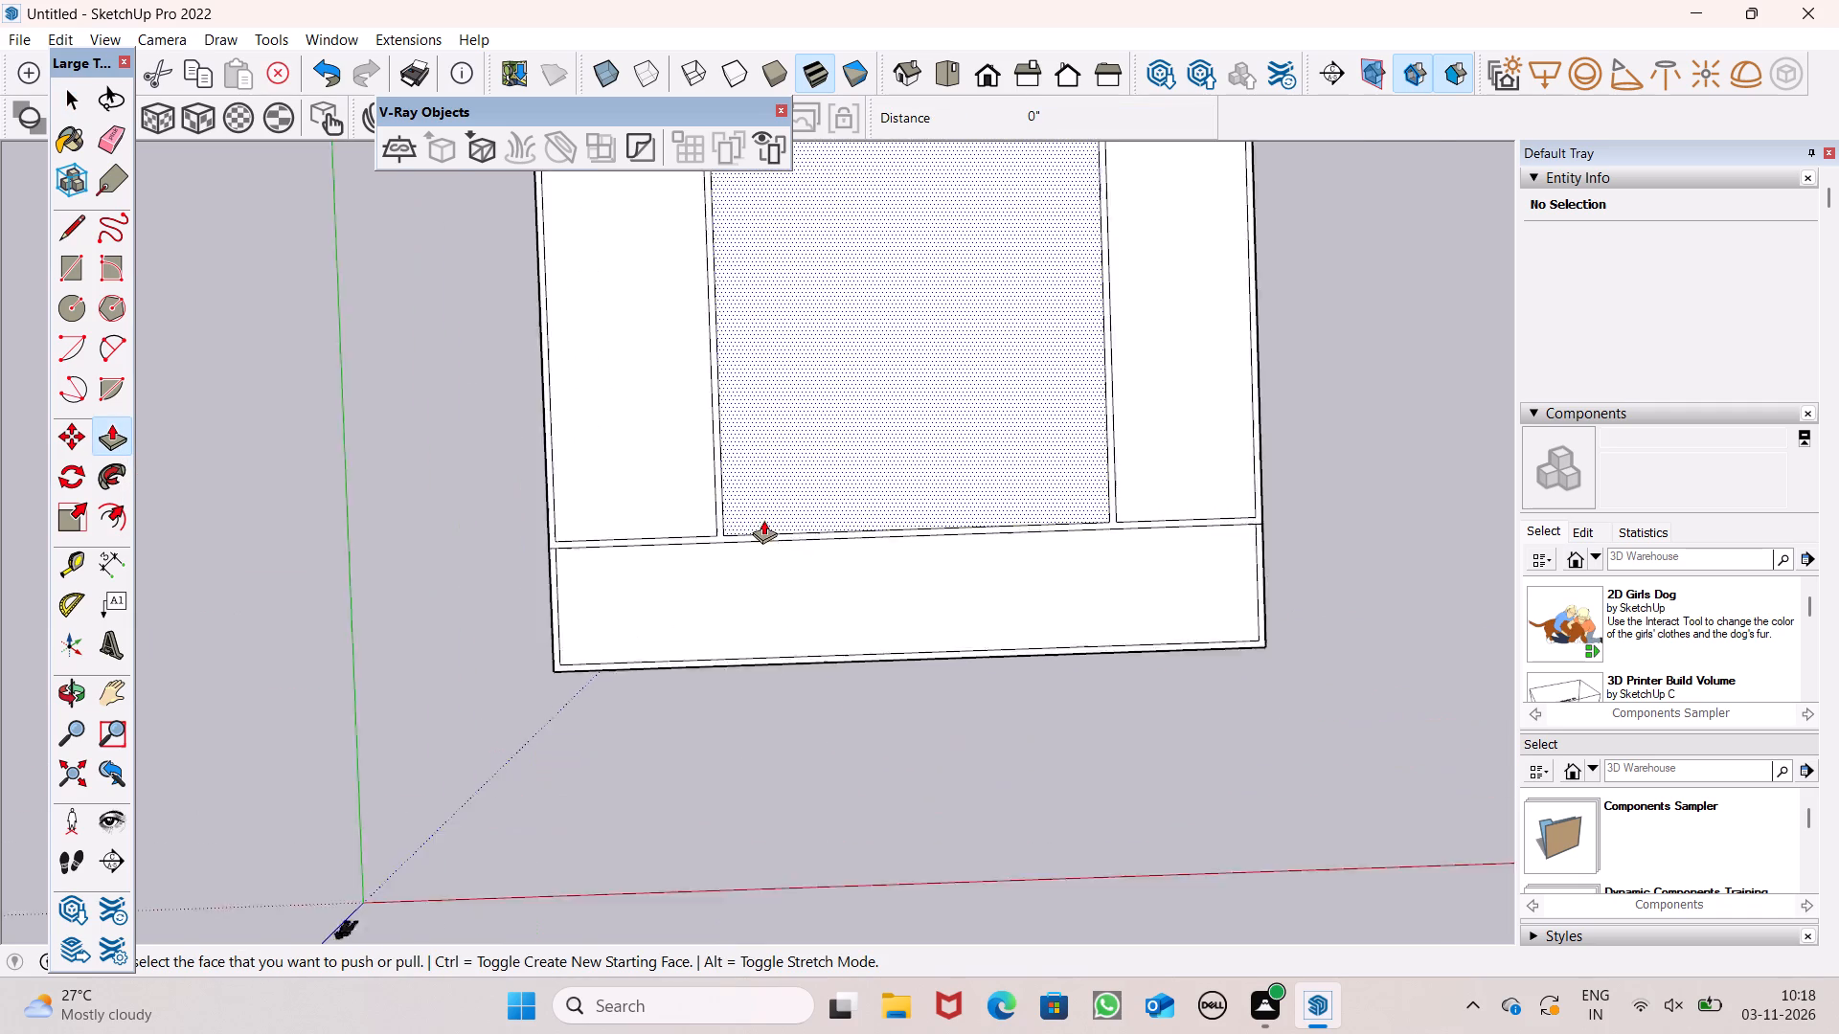
pyautogui.scroll(5, 763, 520)
pyautogui.moveTo(698, 549); pyautogui.dragTo(637, 421)
pyautogui.write("15'")
pyautogui.press('Return')
# Push/Pull the top face of the raised walls up another 2' as a new starting face.
pyautogui.scroll(-2, 631, 451)
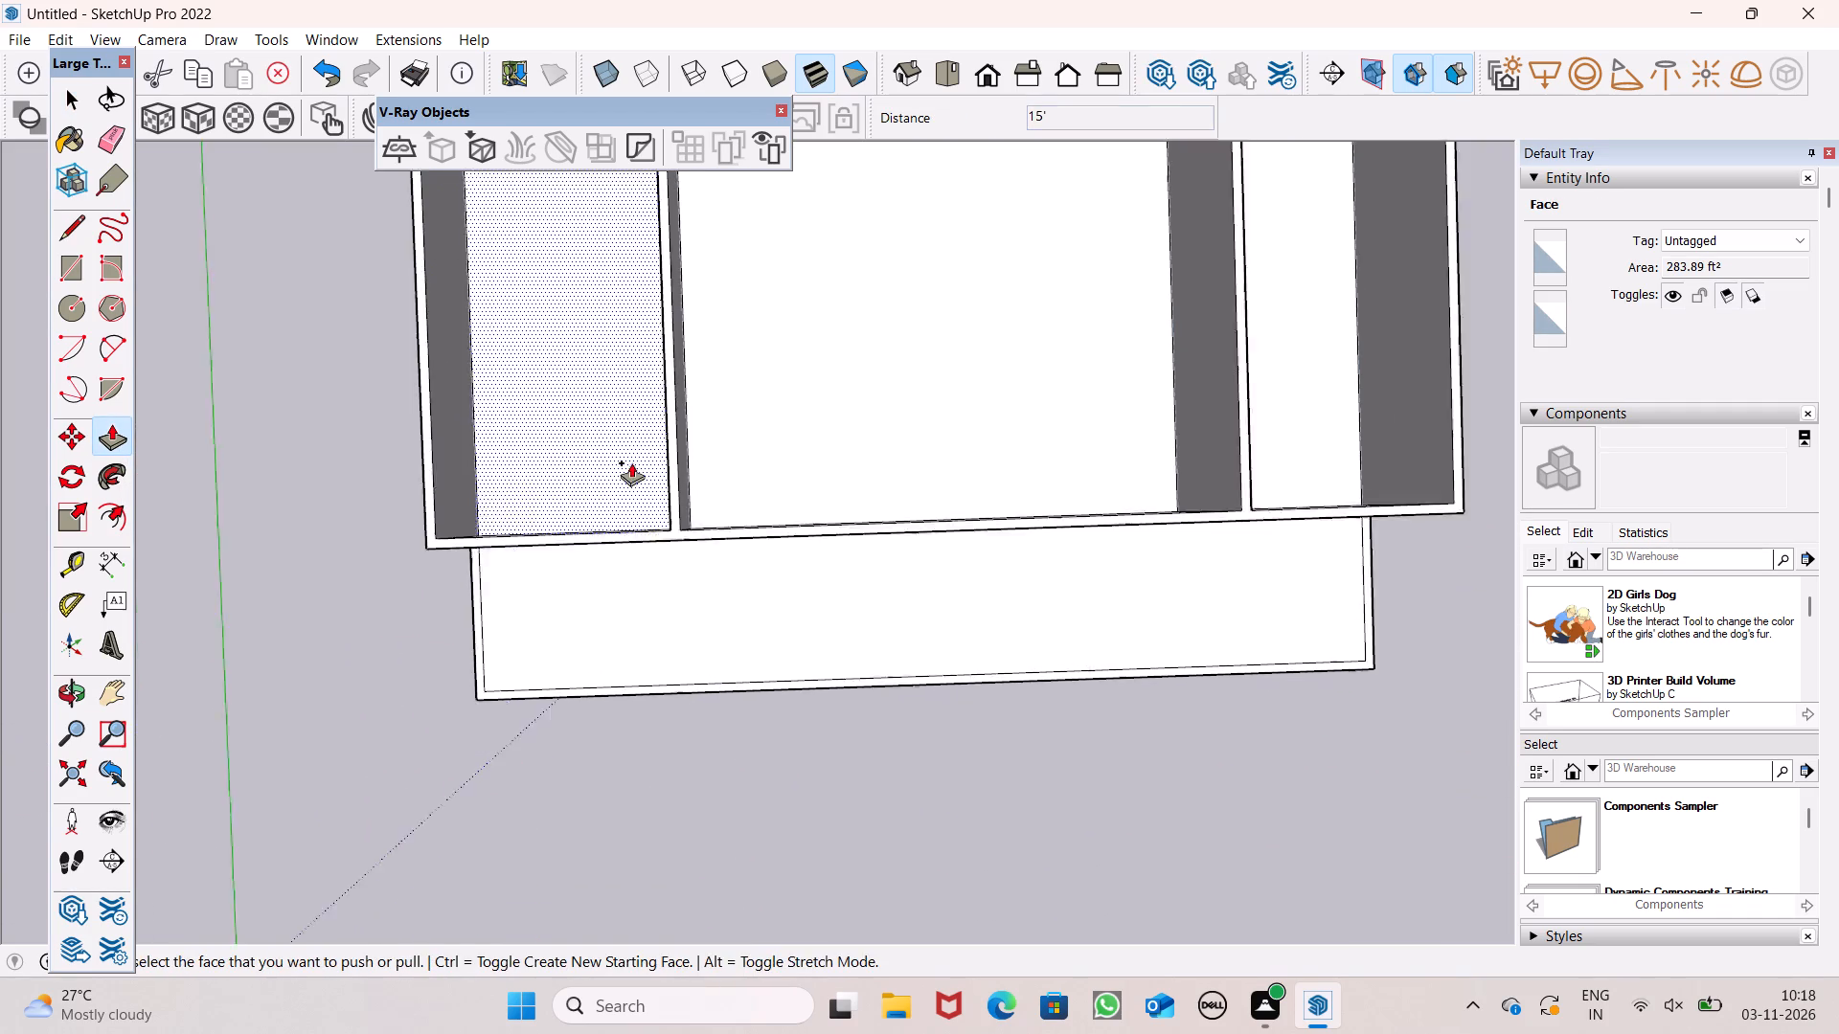
pyautogui.scroll(-3, 631, 462)
pyautogui.moveTo(681, 438); pyautogui.dragTo(713, 68, button='middle')
pyautogui.scroll(7, 705, 393)
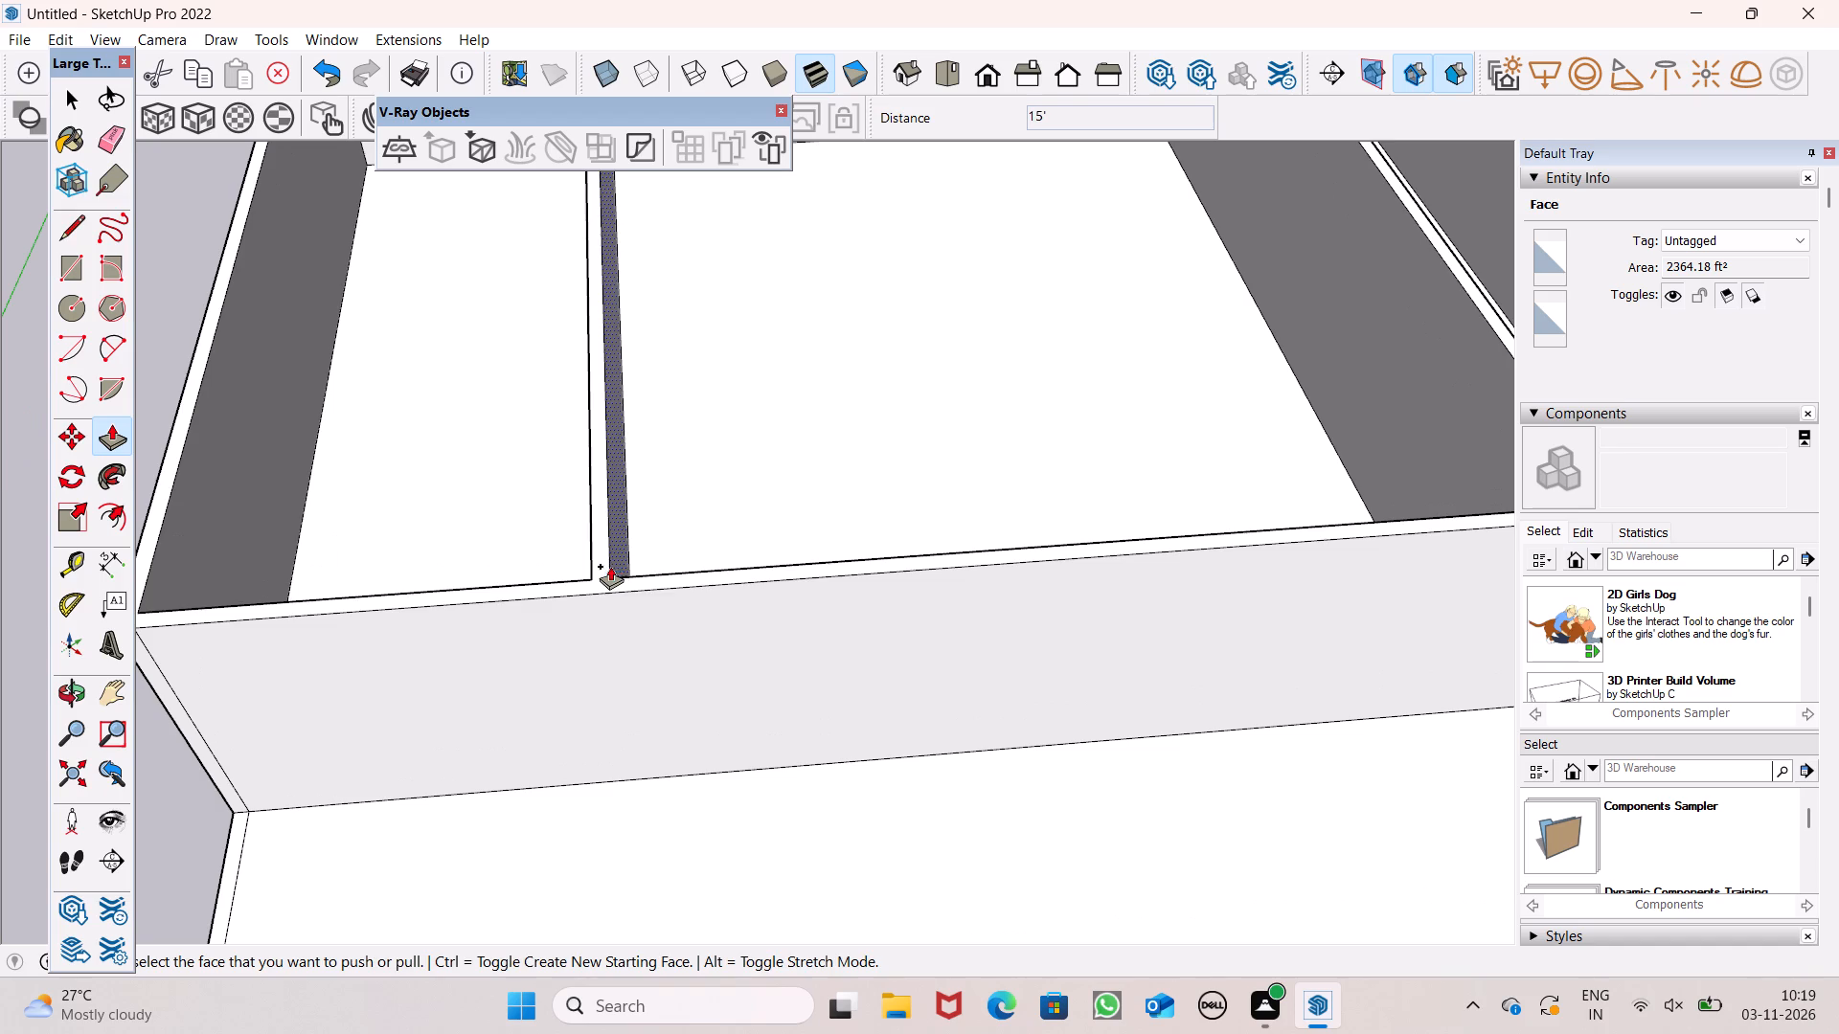
pyautogui.moveTo(609, 565); pyautogui.dragTo(595, 463)
pyautogui.write("2'")
pyautogui.press('Return')
# Measure the front cross wall's height down to the base, first from the 15' seam and again from the wall top.
pyautogui.scroll(-3, 593, 461)
pyautogui.moveTo(591, 492); pyautogui.dragTo(593, 380, button='middle')
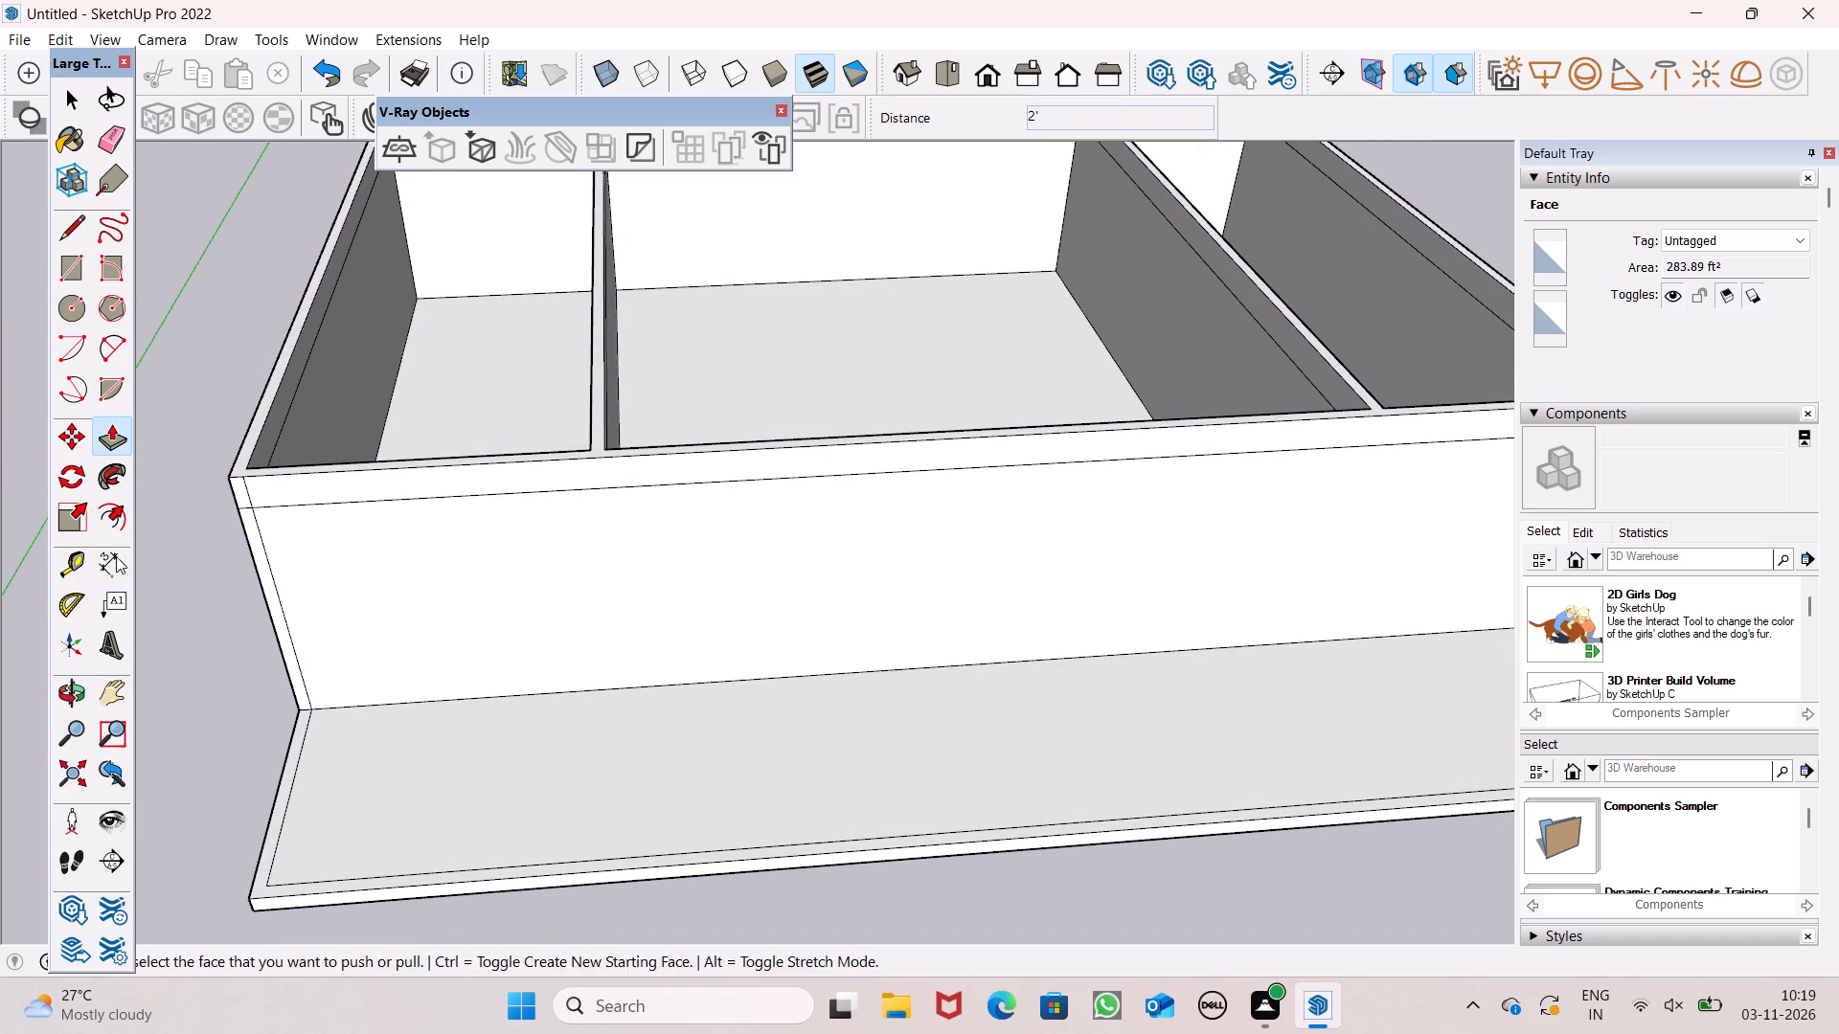
pyautogui.click(107, 574)
pyautogui.scroll(-2, 581, 462)
pyautogui.scroll(10, 243, 557)
pyautogui.click(373, 404)
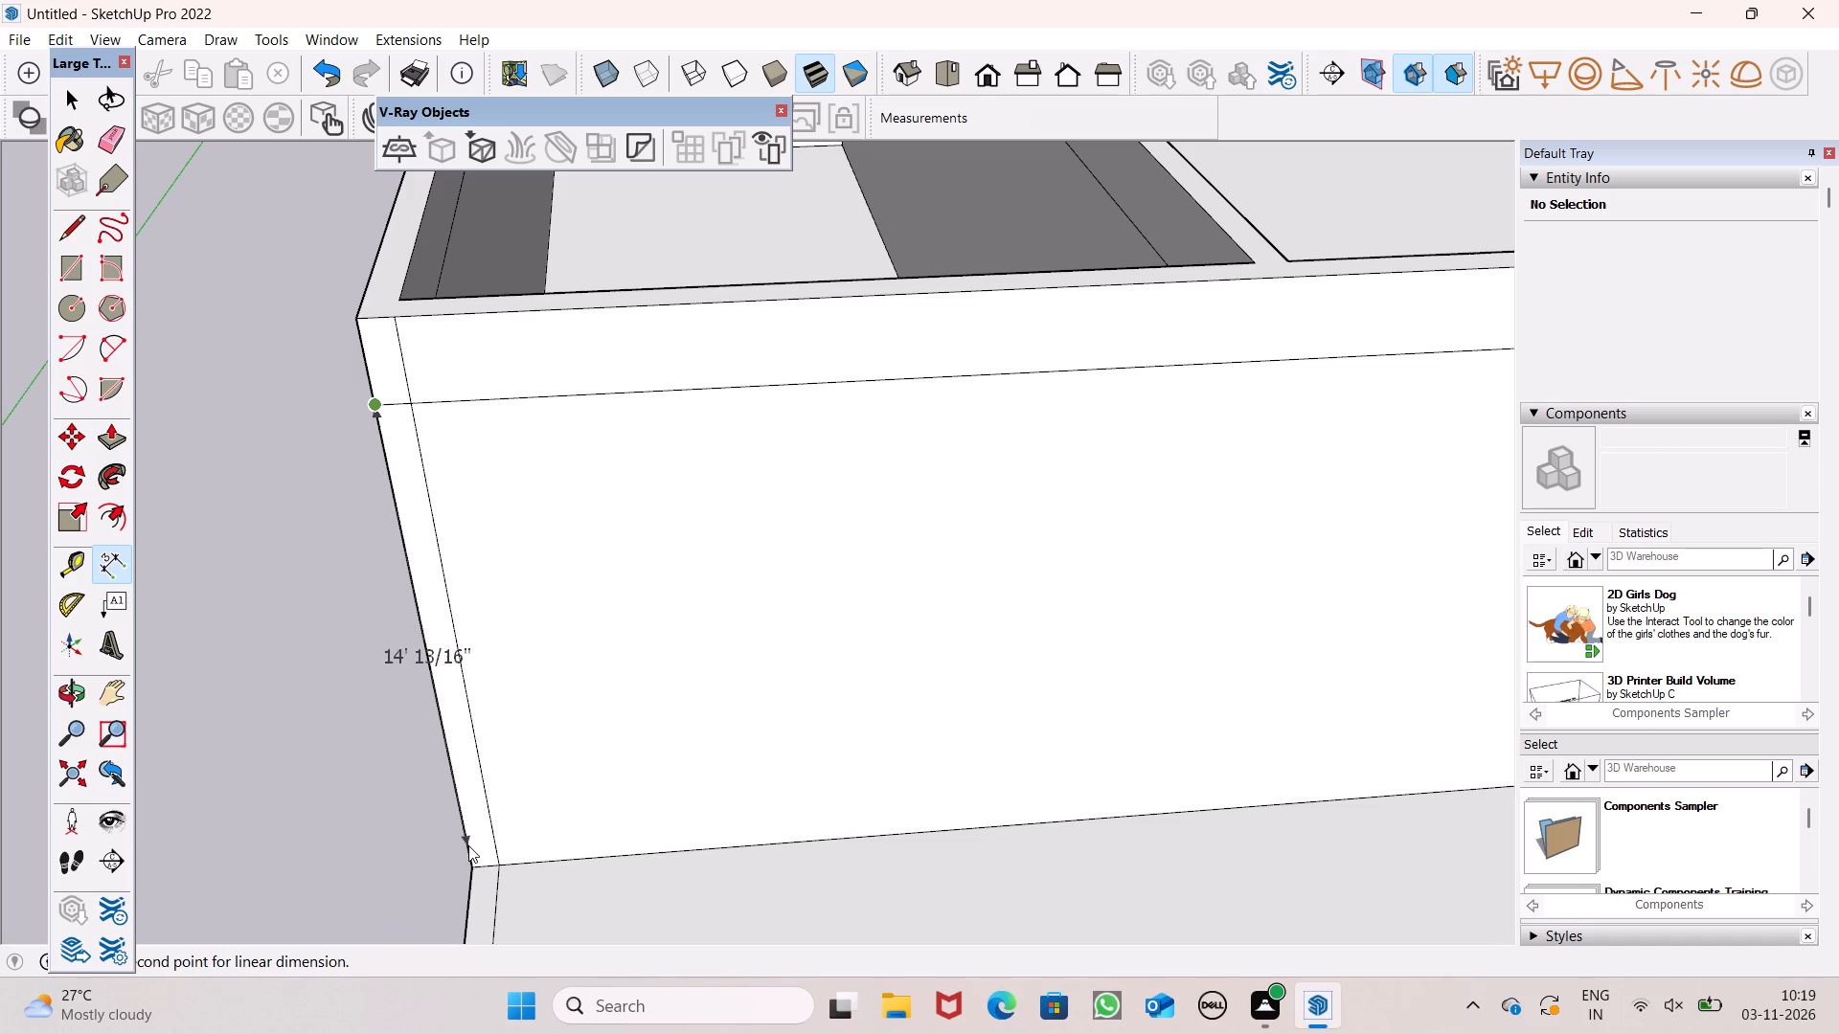
pyautogui.press('space')
pyautogui.click(106, 572)
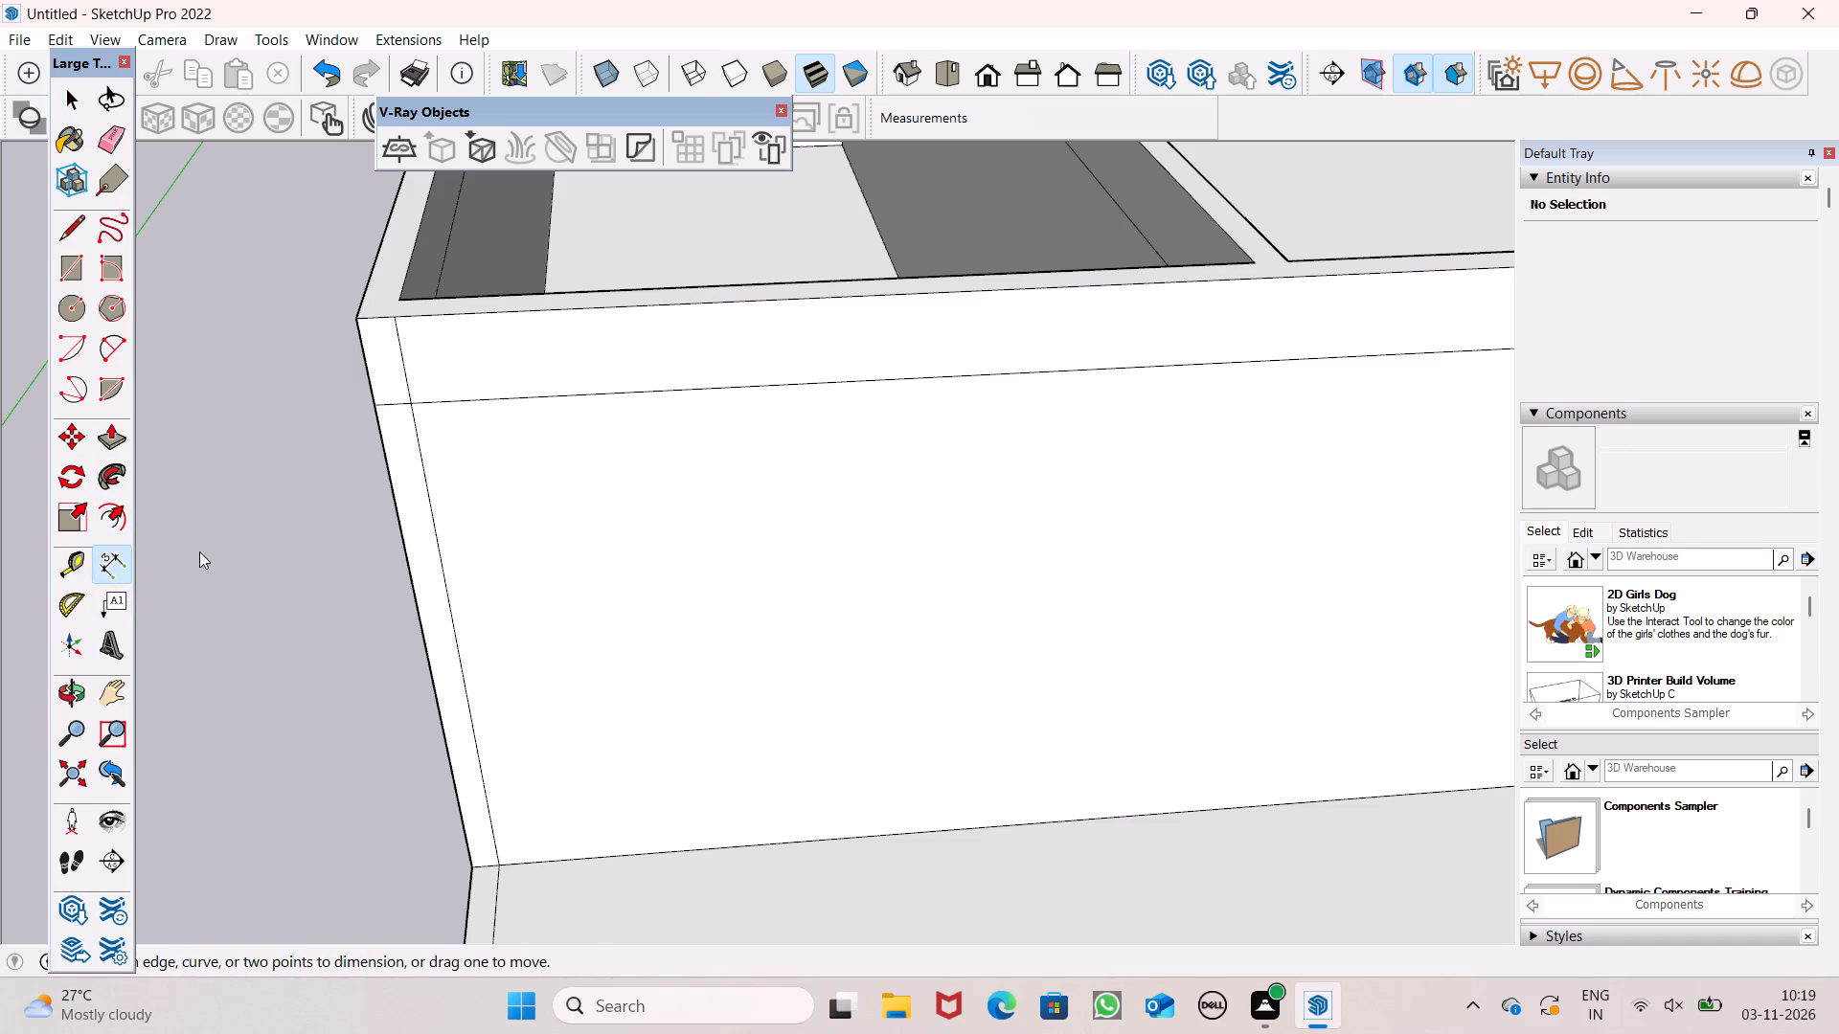
pyautogui.click(352, 323)
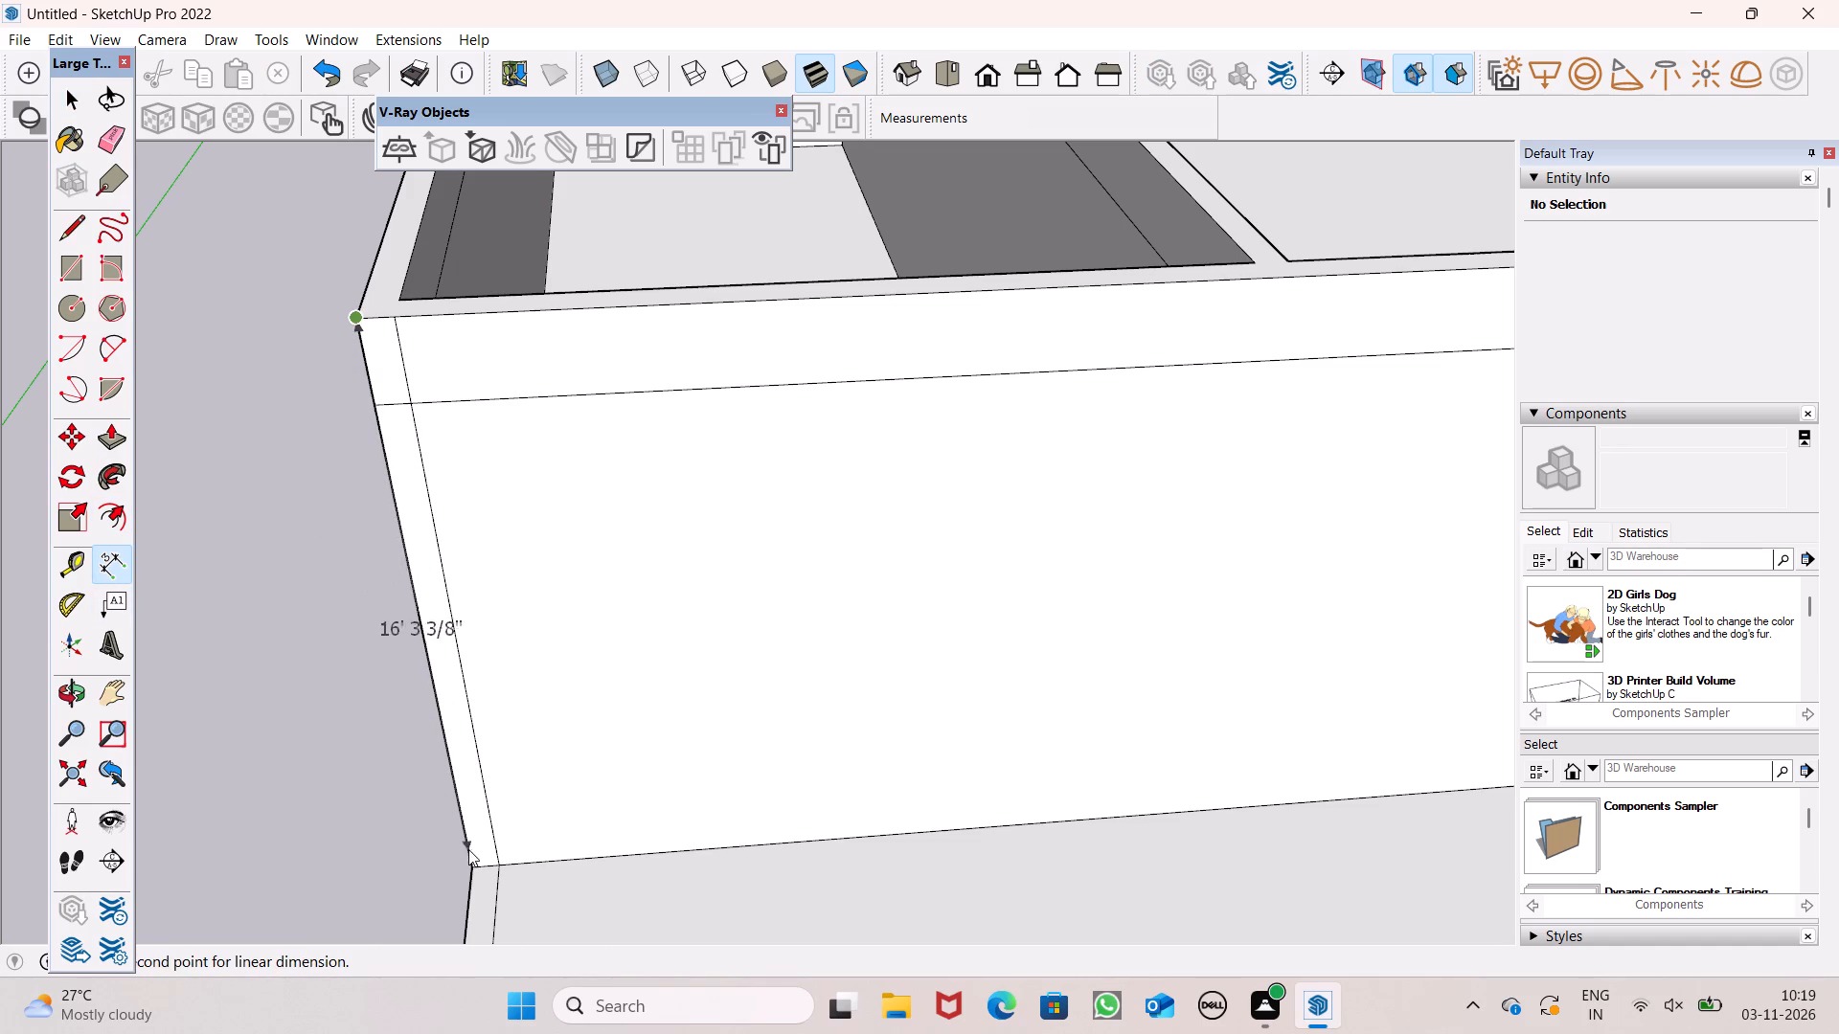
pyautogui.scroll(-2, 360, 573)
pyautogui.press('space')
# Draw two 9" lines across the front wall's top, extending both sides of the left partition to the outer edge.
pyautogui.scroll(-6, 305, 522)
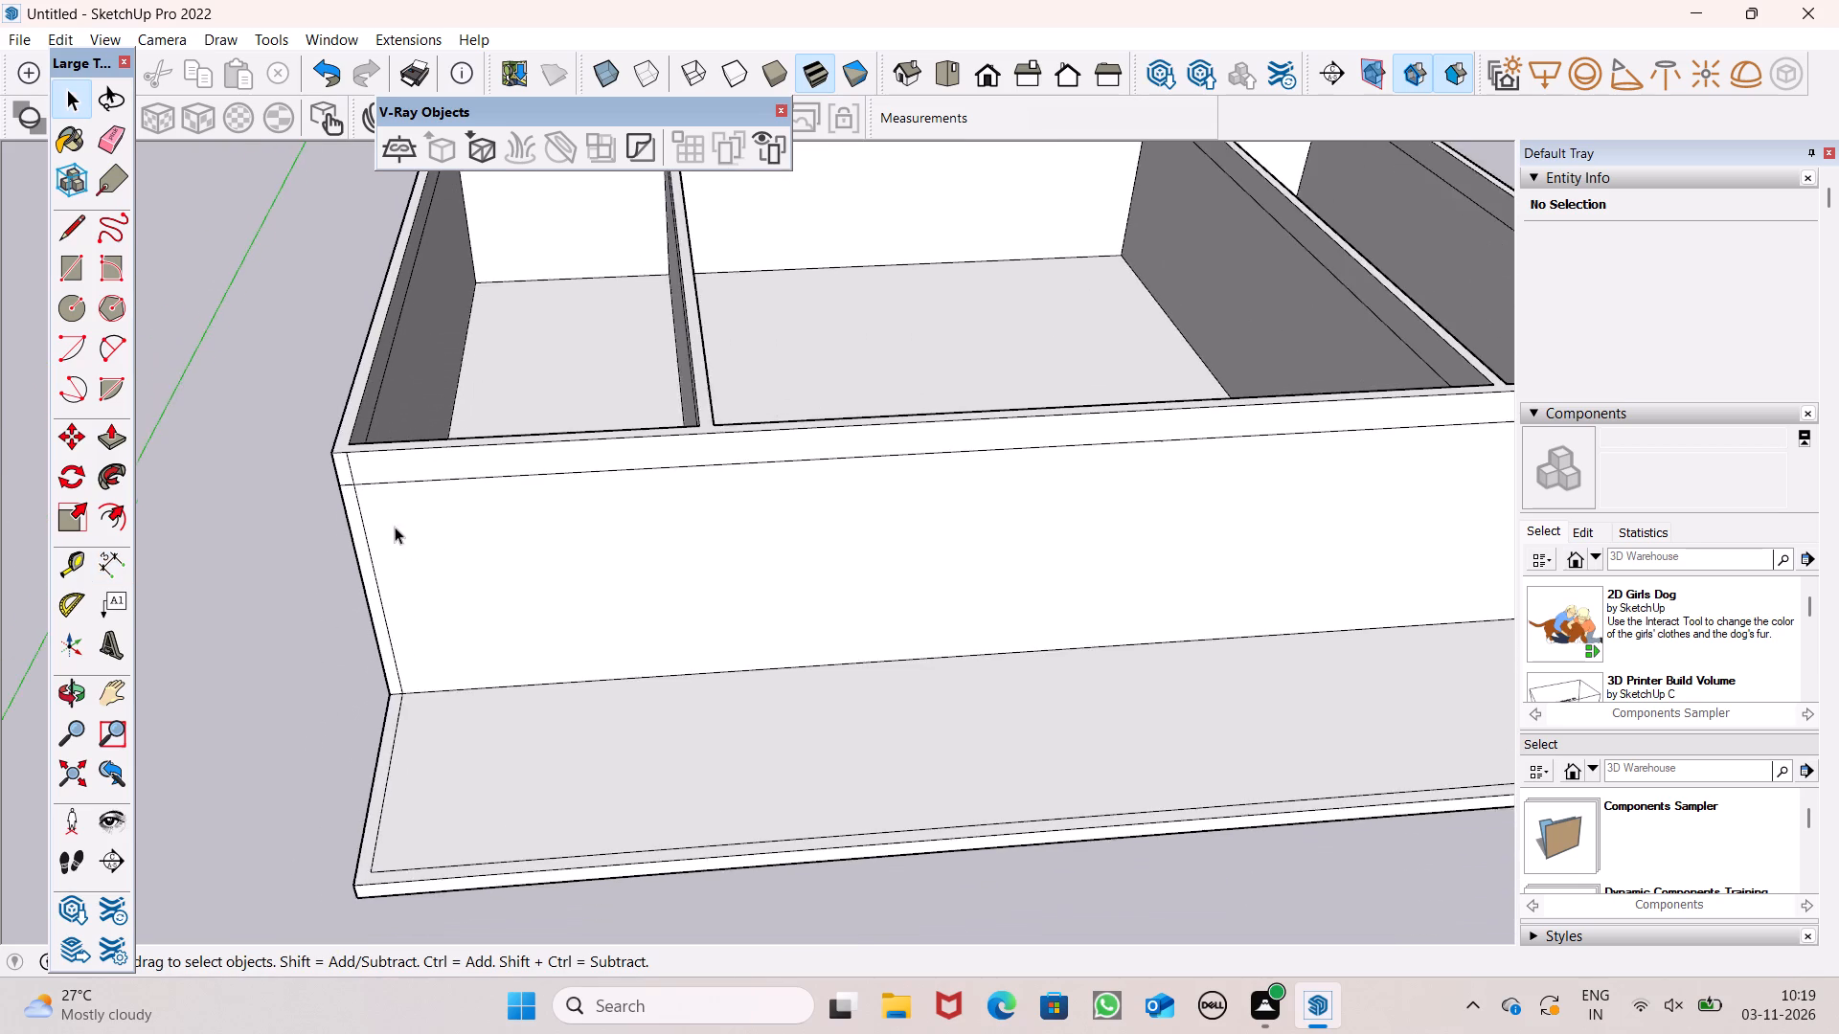
pyautogui.scroll(-5, 413, 527)
pyautogui.moveTo(630, 611); pyautogui.dragTo(554, 645, button='middle')
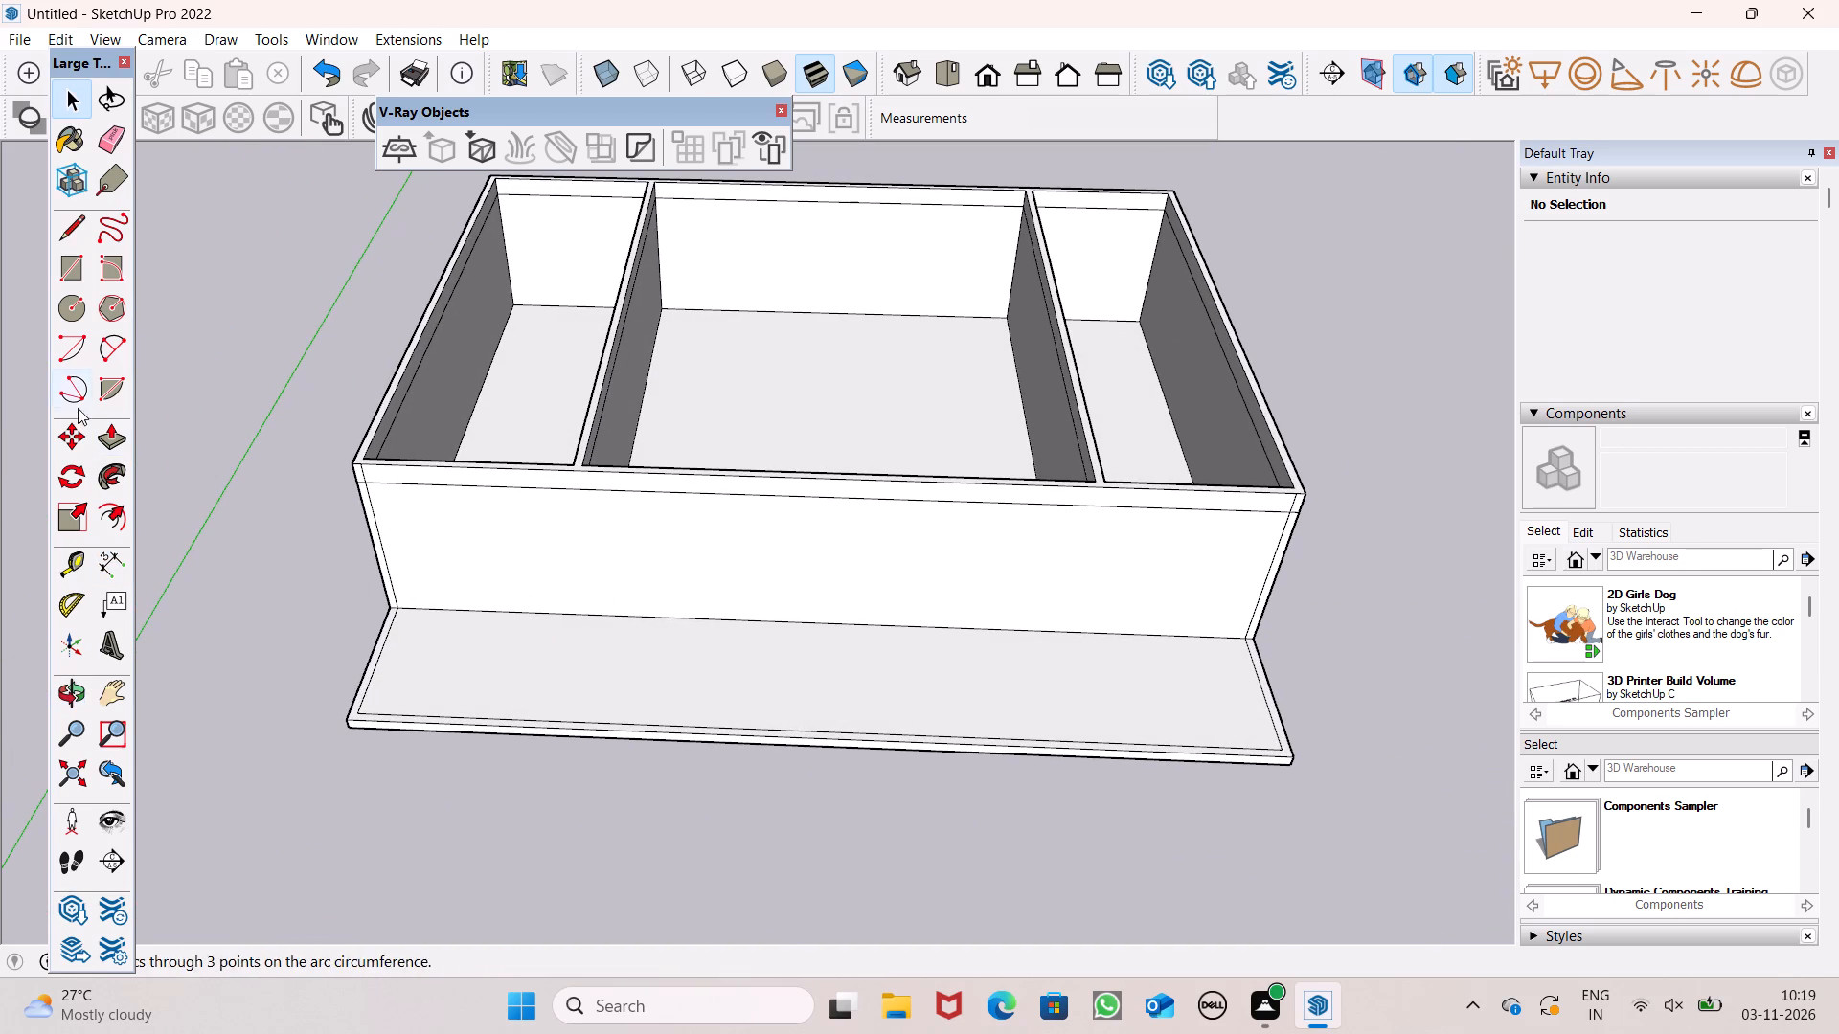
pyautogui.click(61, 224)
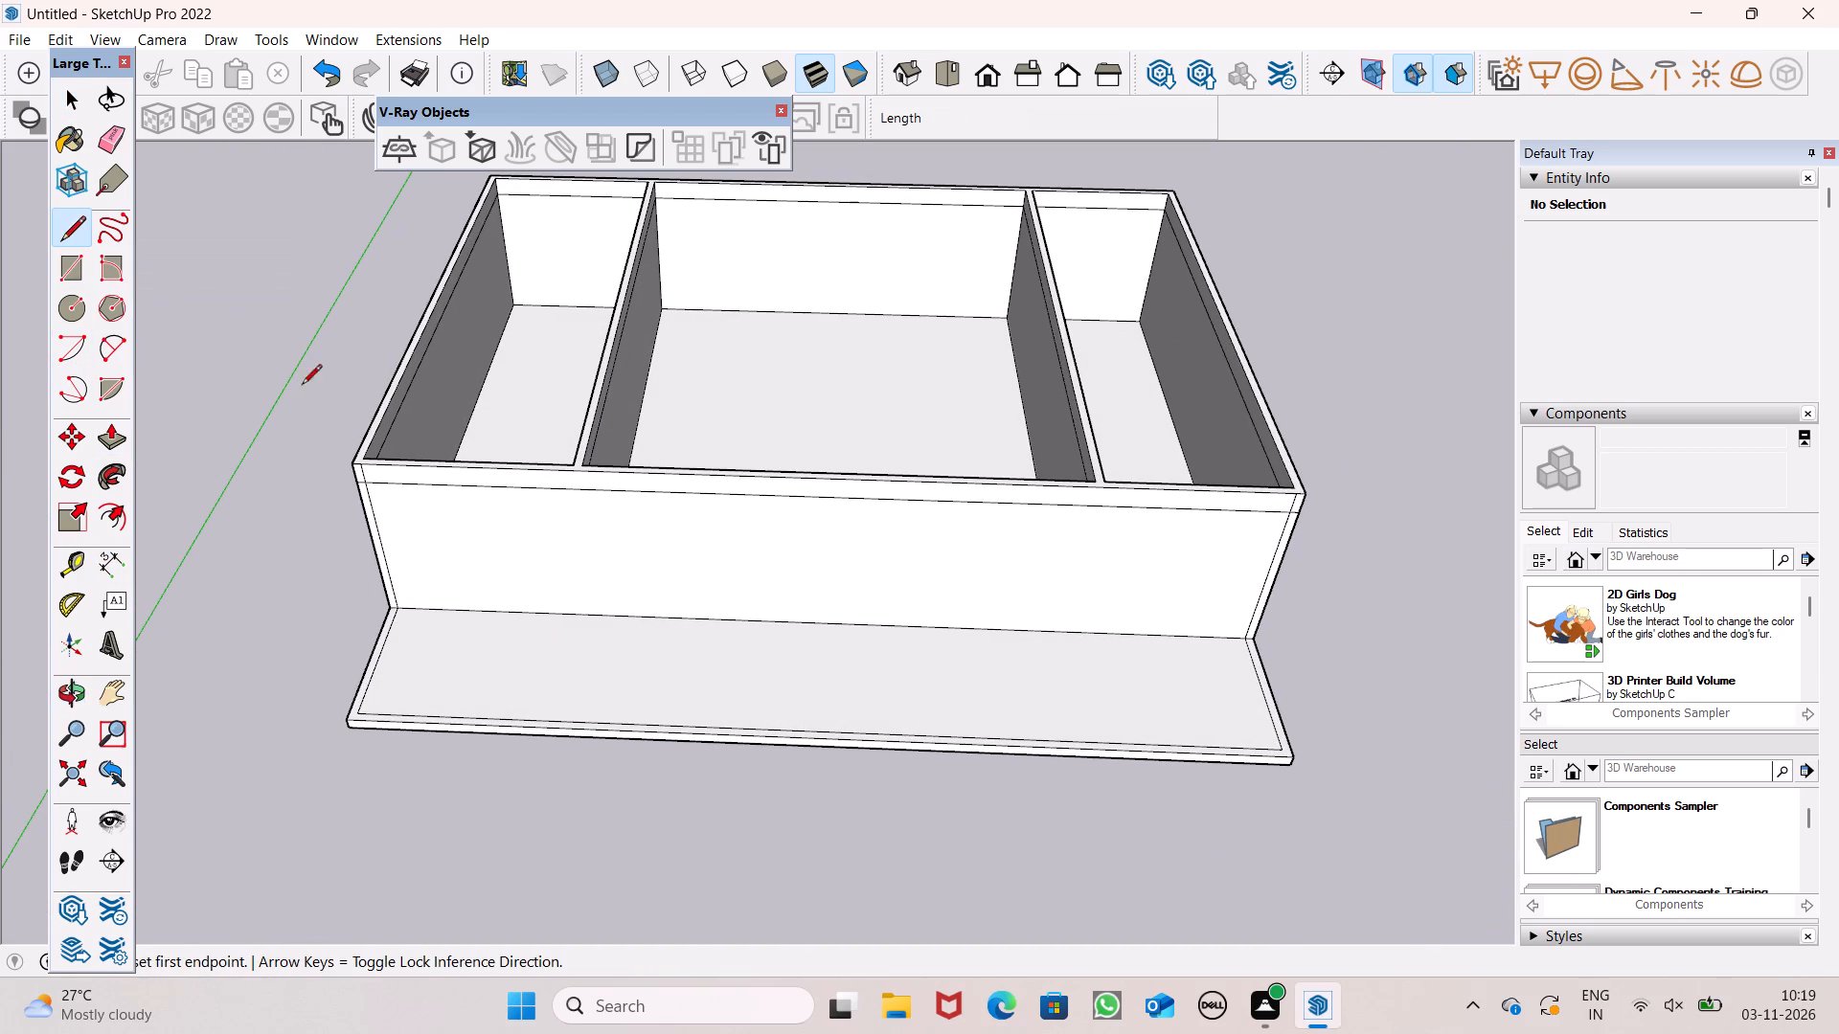
pyautogui.scroll(9, 557, 487)
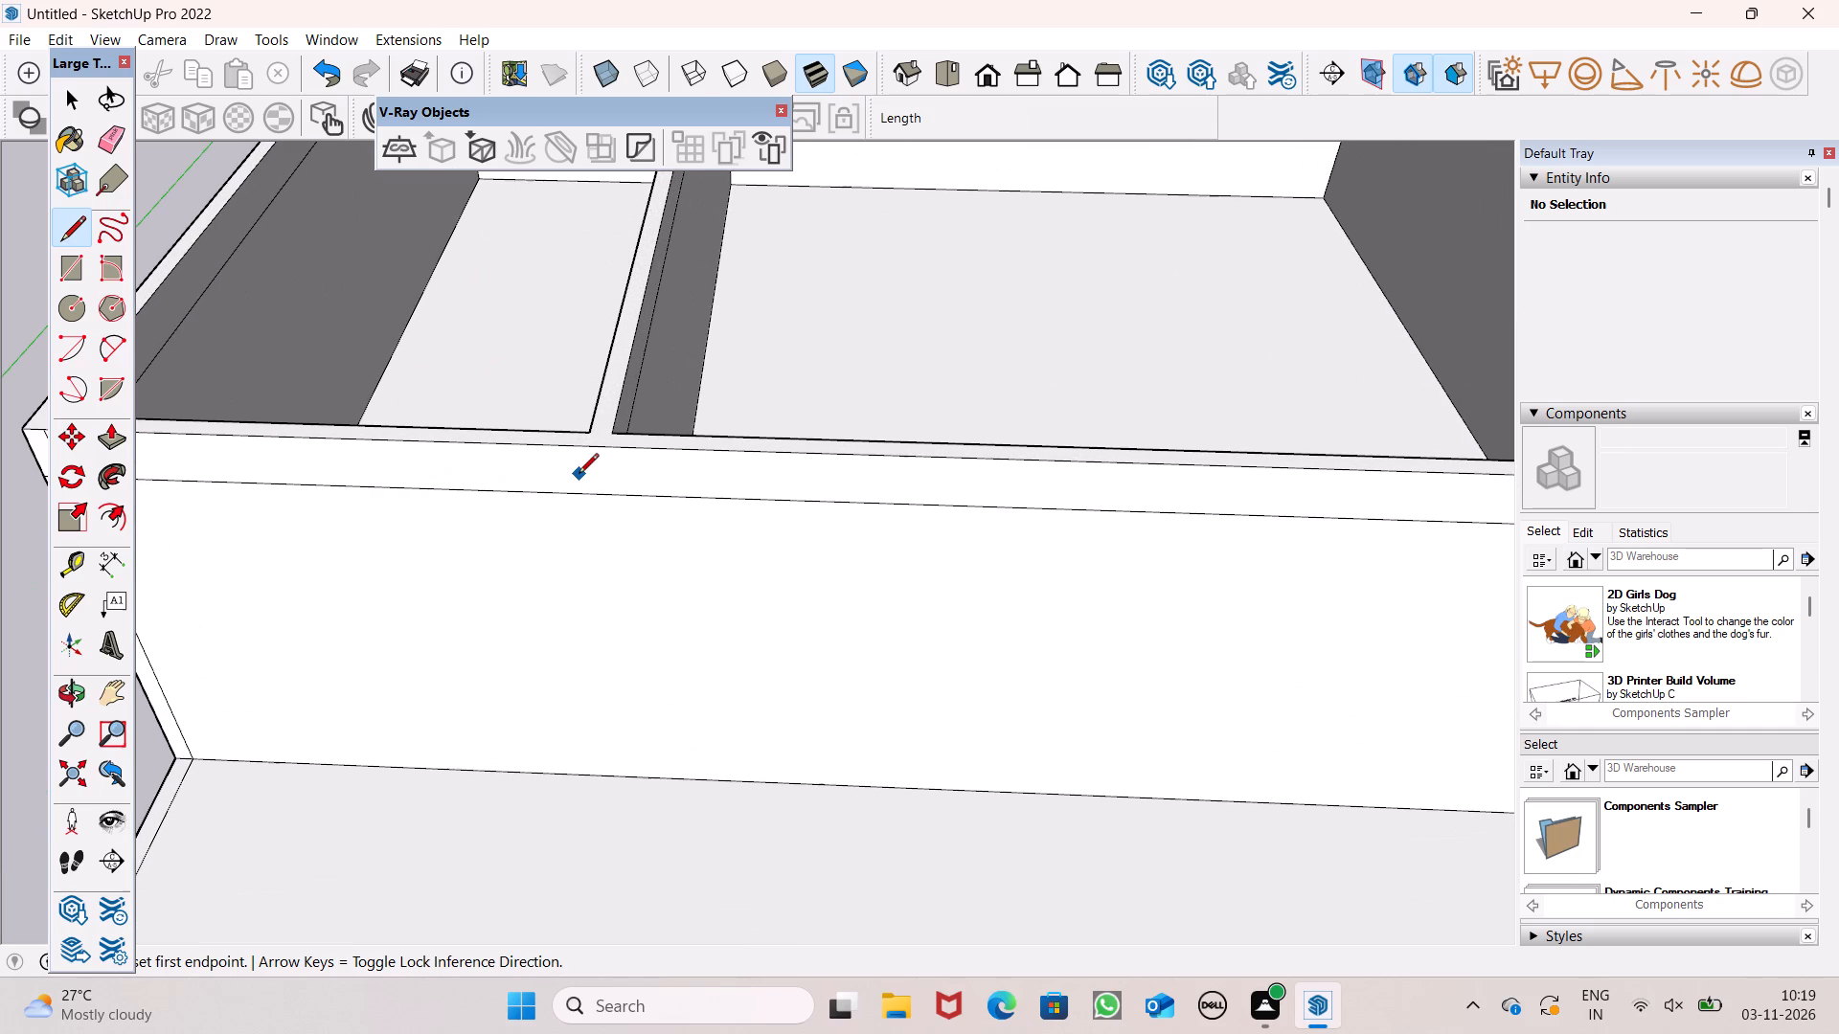
pyautogui.scroll(5, 591, 458)
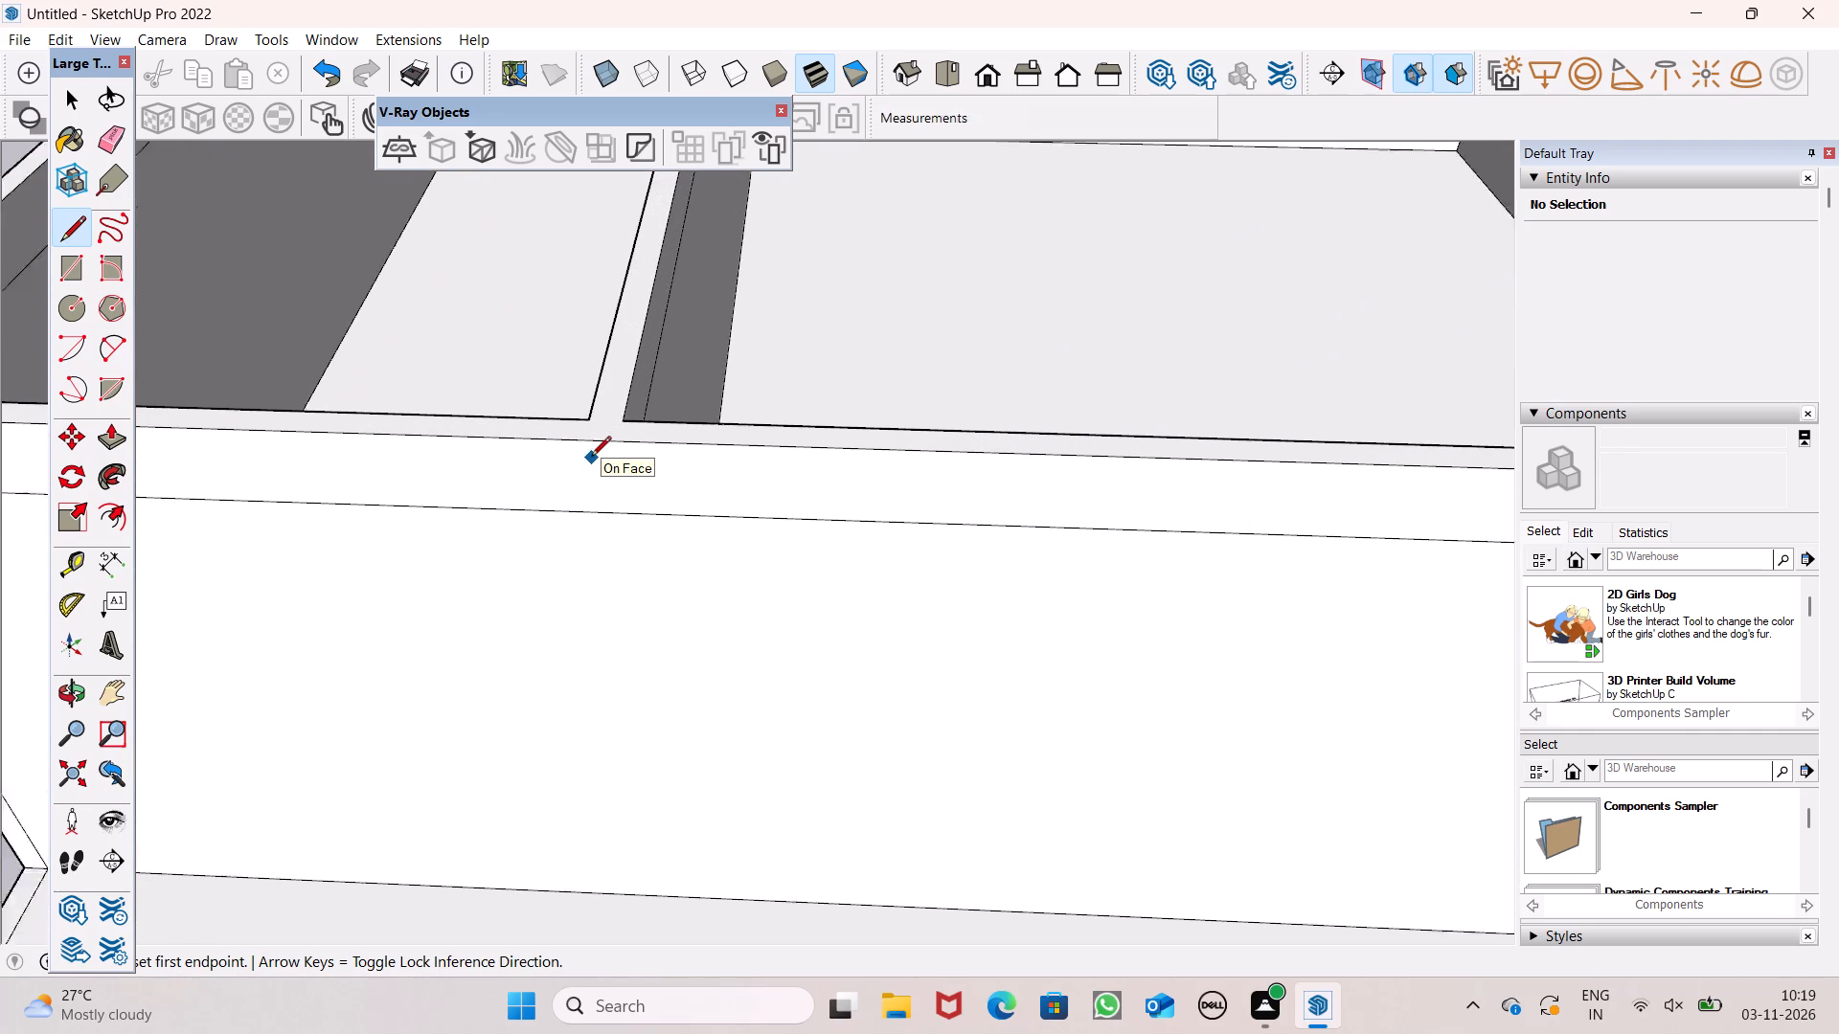
pyautogui.scroll(7, 591, 458)
pyautogui.click(581, 391)
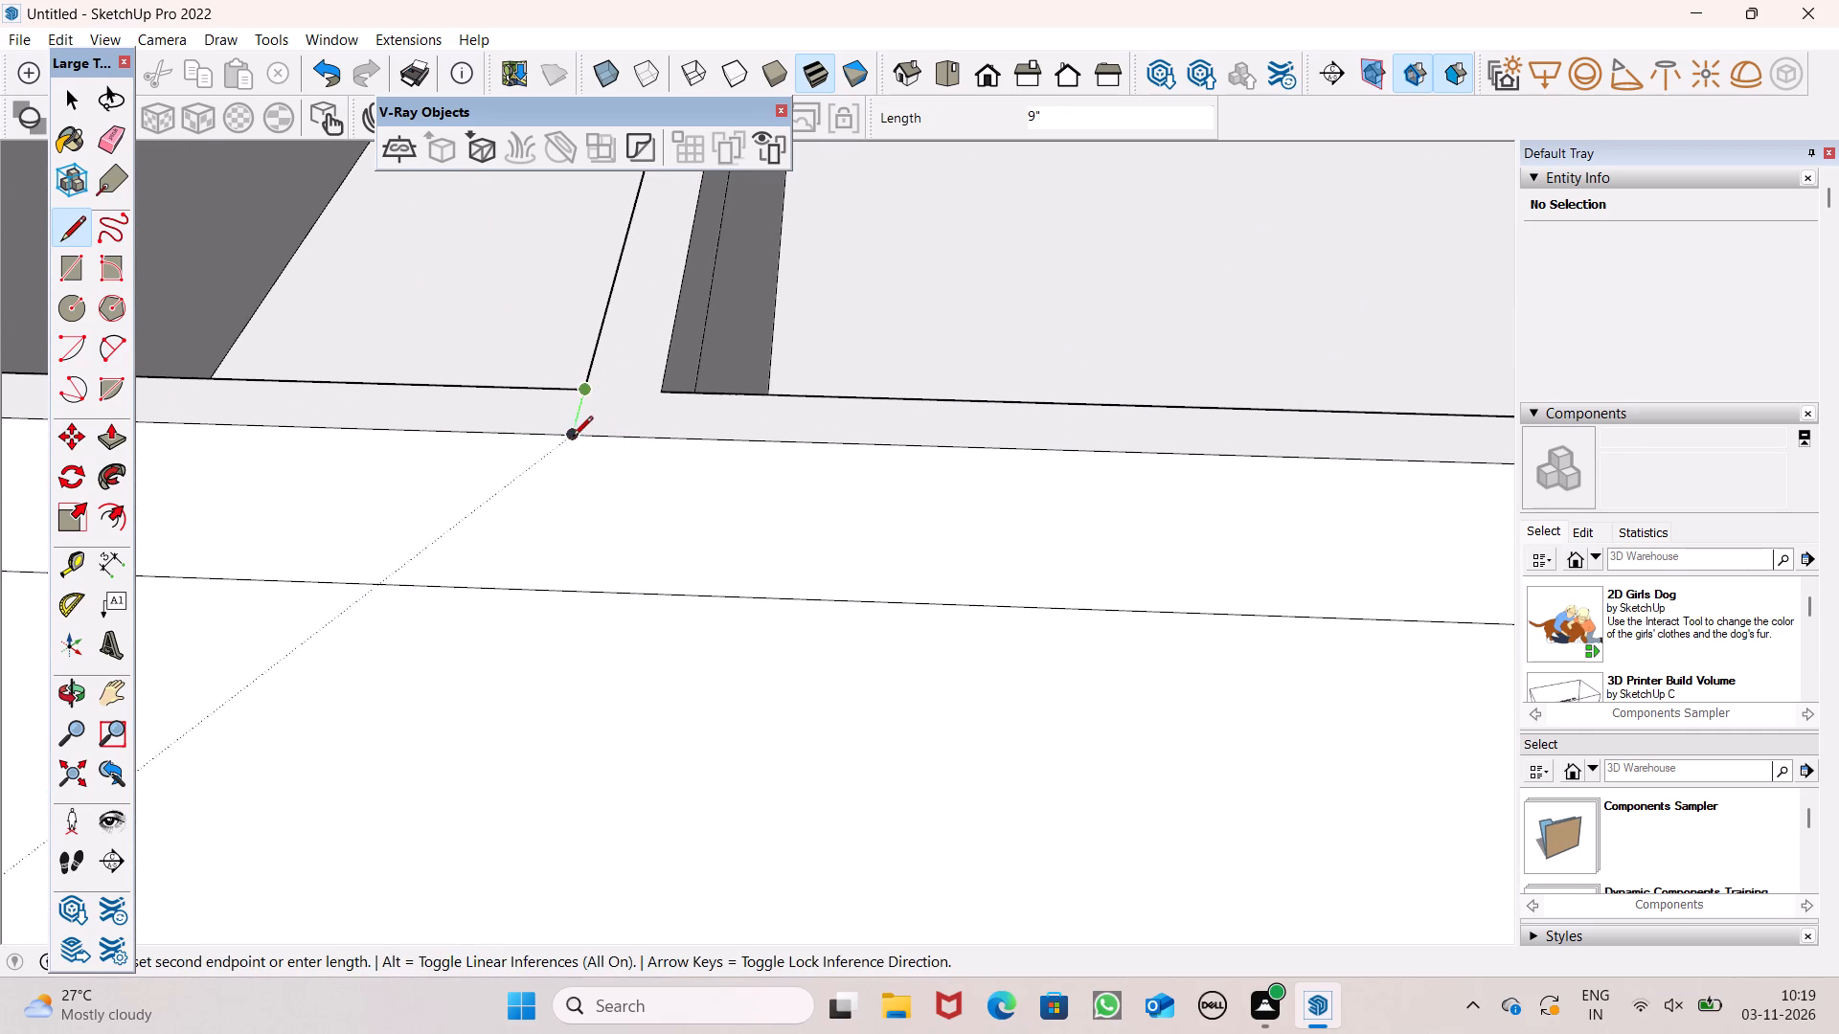
pyautogui.click(573, 440)
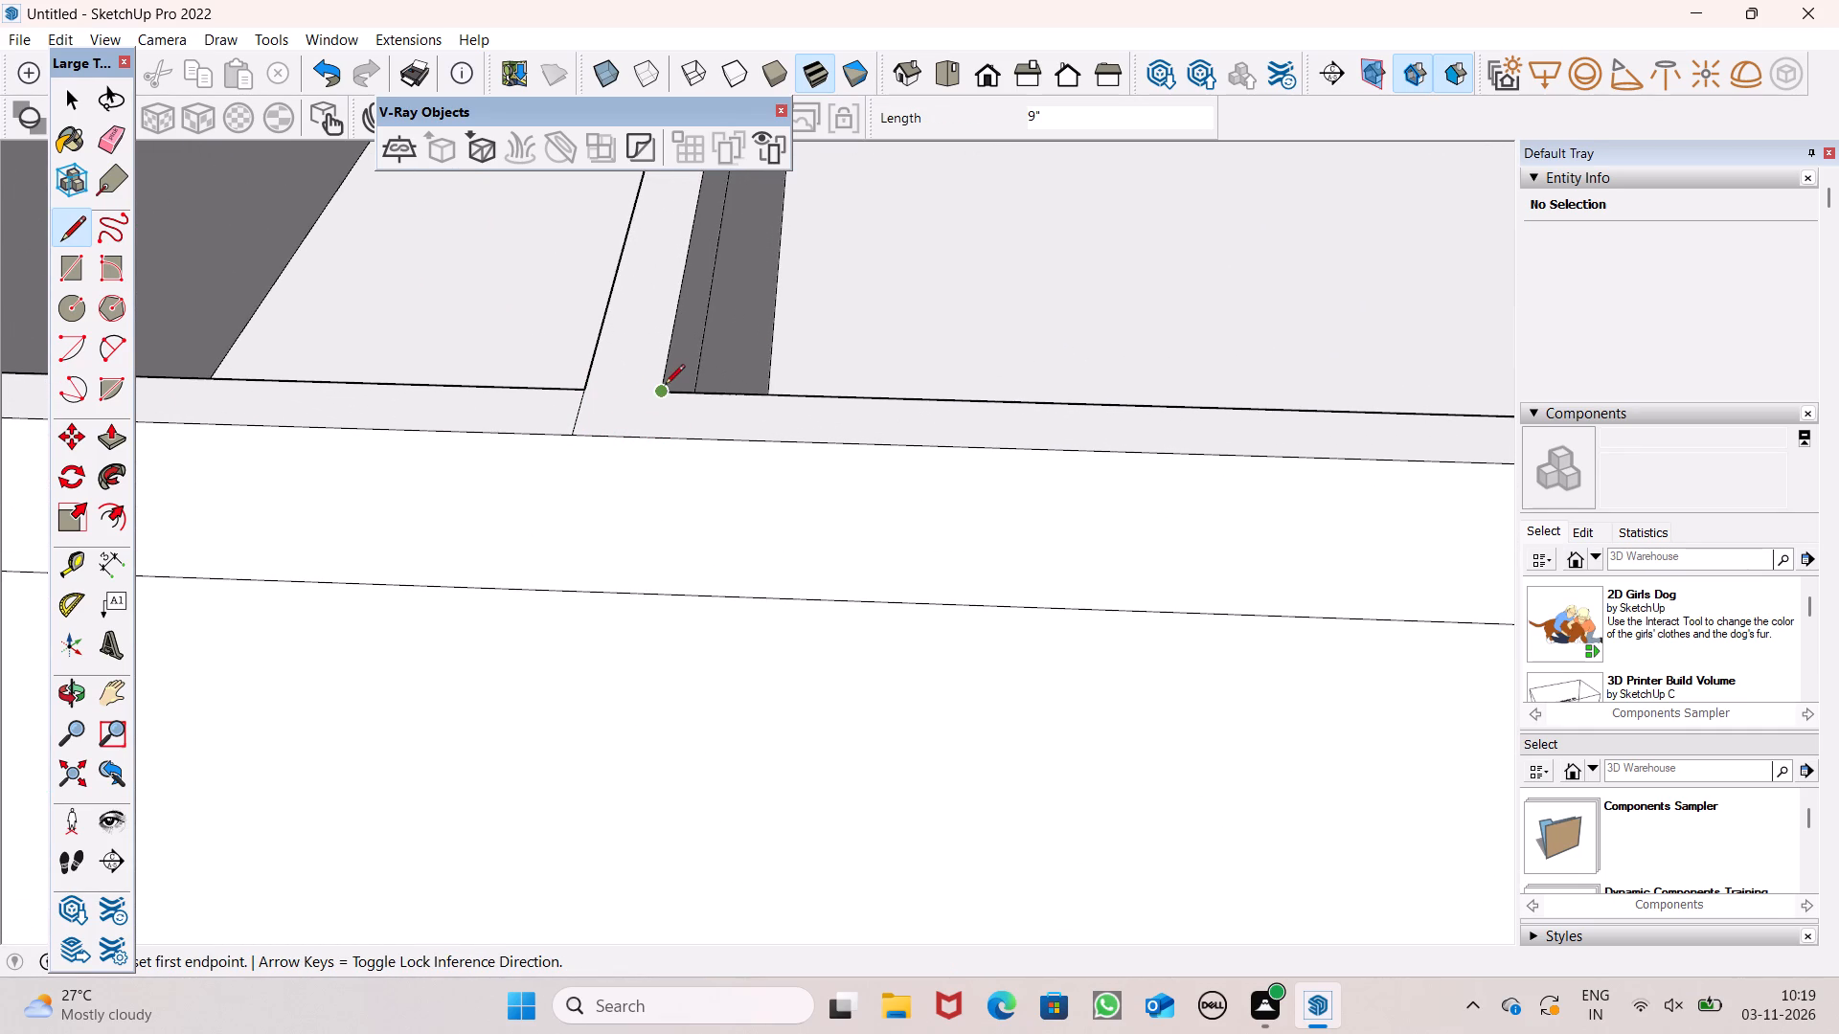
pyautogui.click(665, 386)
pyautogui.click(661, 438)
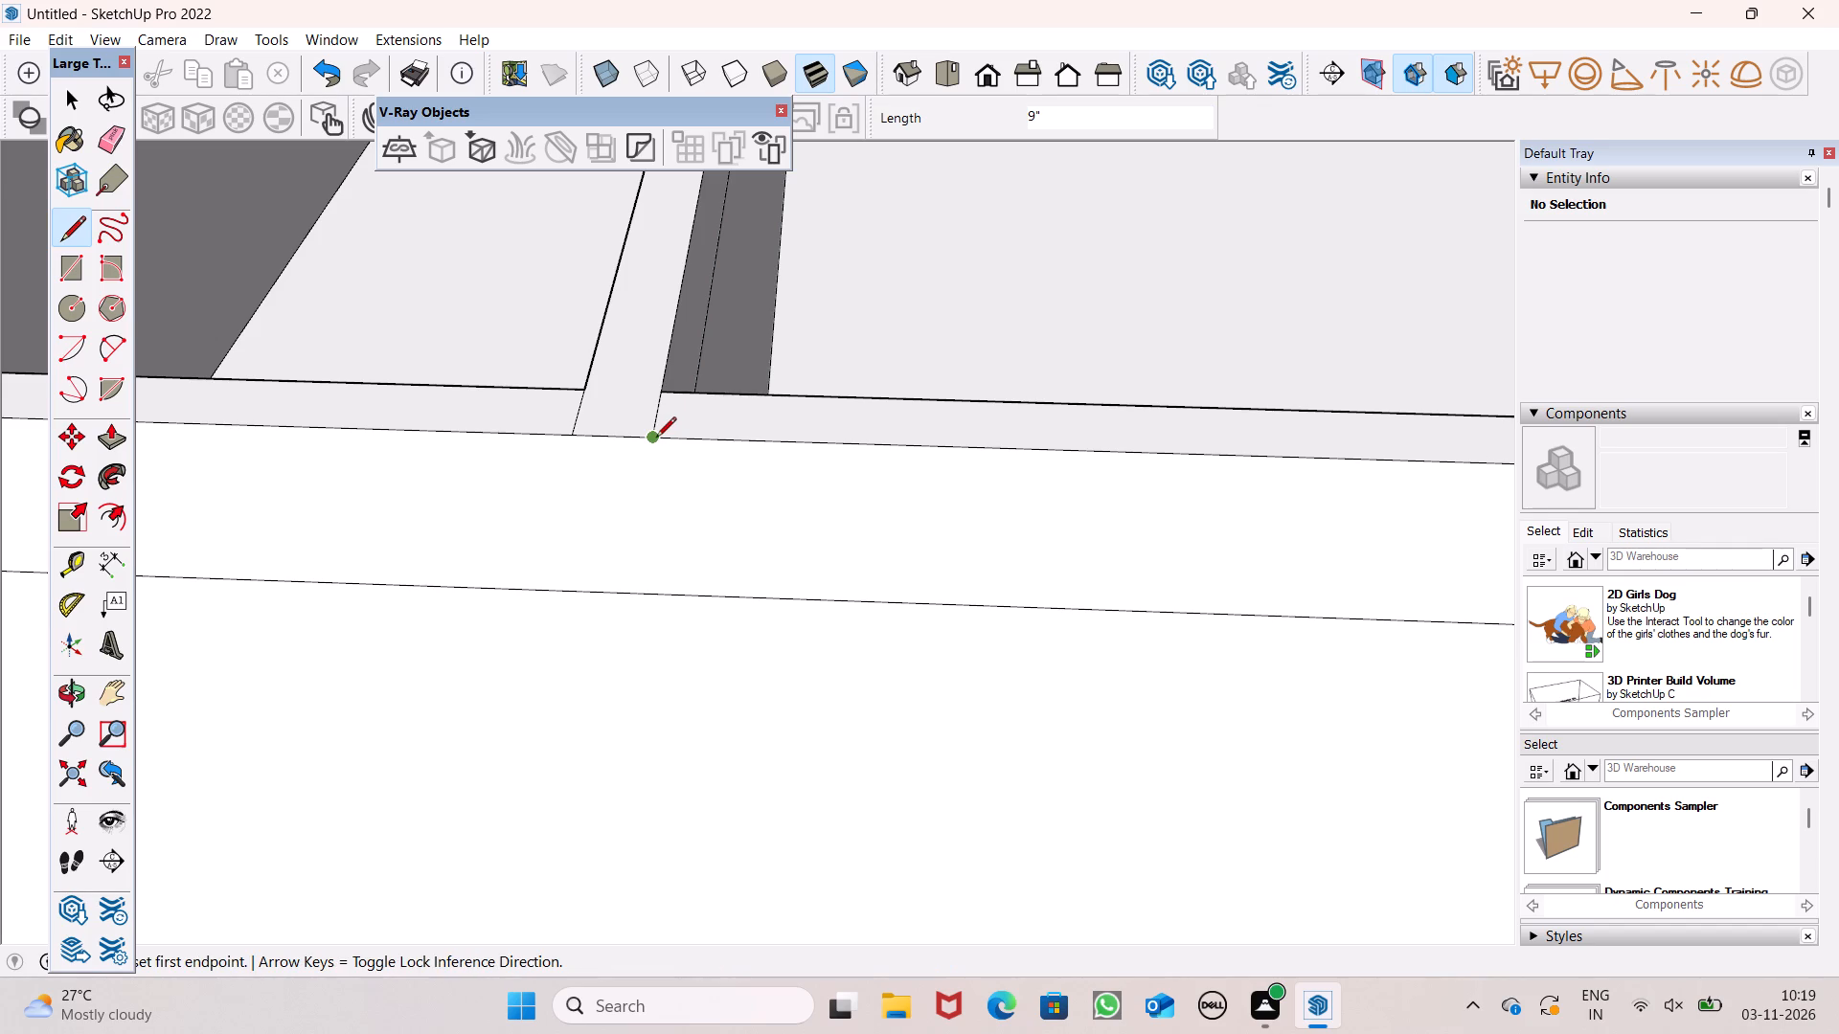
# Draw two vertical 17' lines down the front cross wall's outer face, from both sides of the left partition to the base.
pyautogui.click(656, 438)
pyautogui.scroll(-7, 692, 381)
pyautogui.scroll(-6, 709, 513)
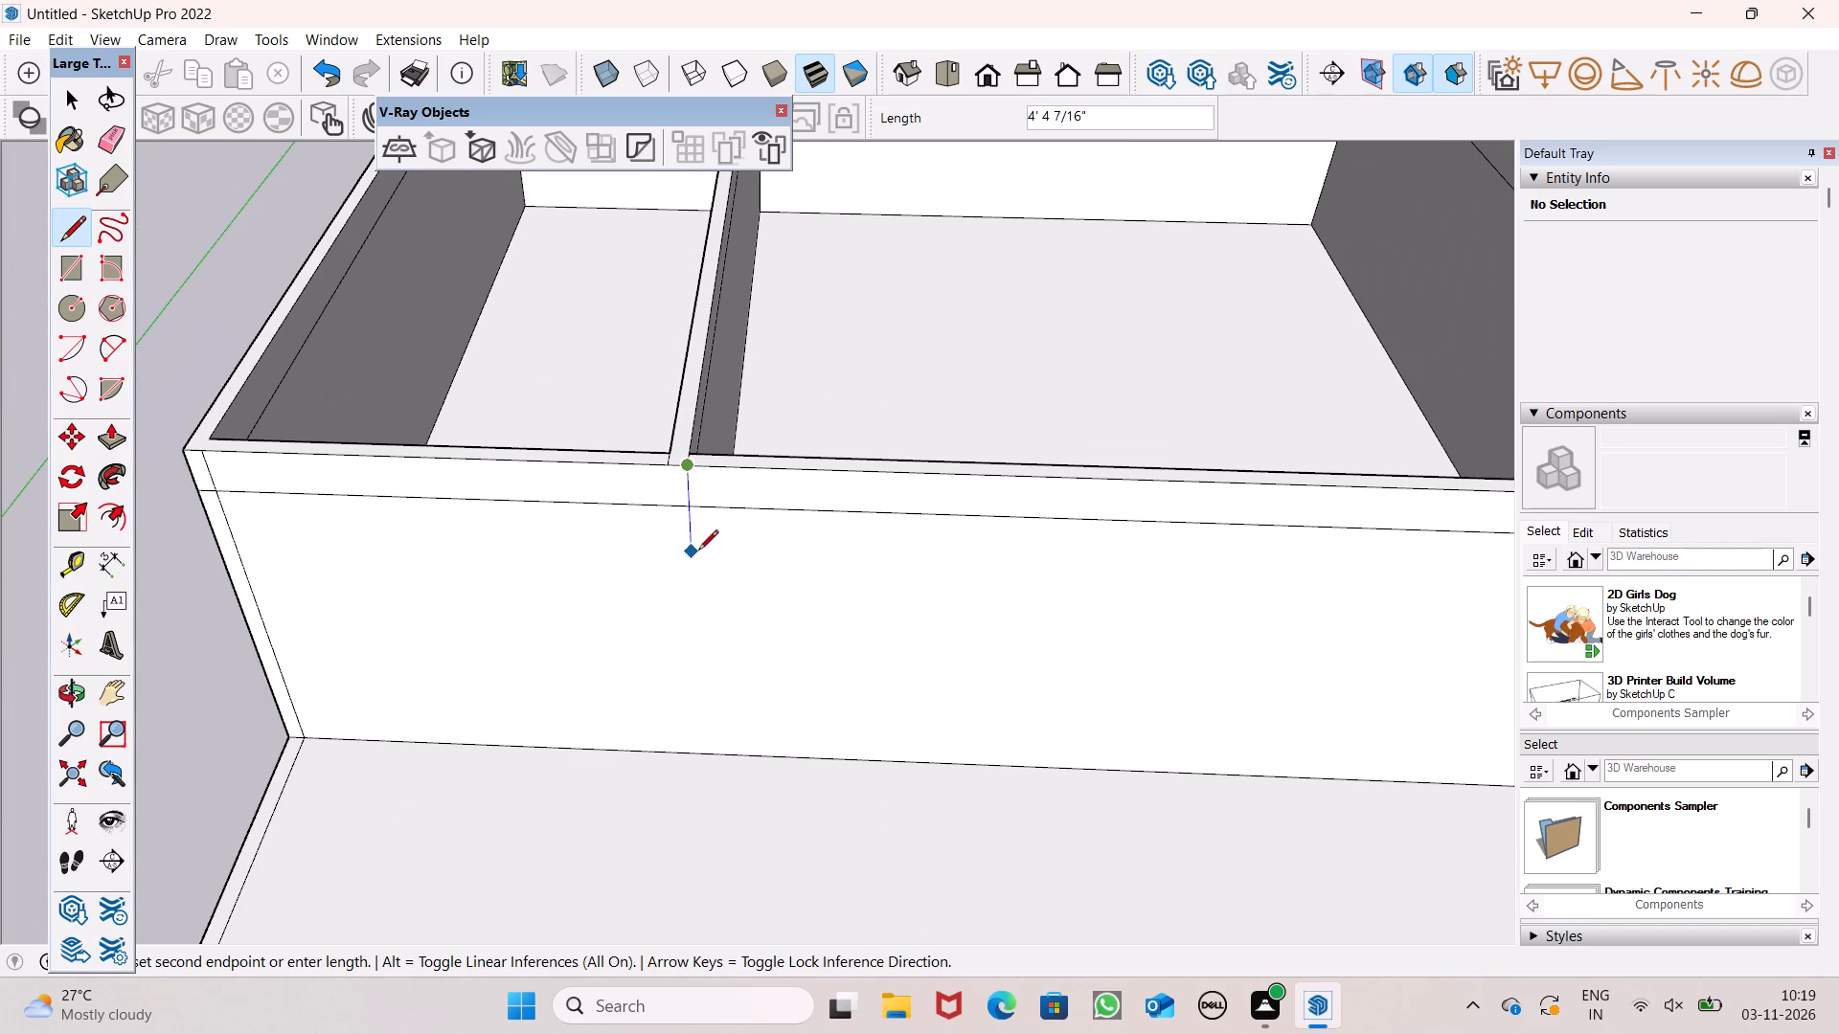
pyautogui.scroll(3, 691, 757)
pyautogui.click(700, 754)
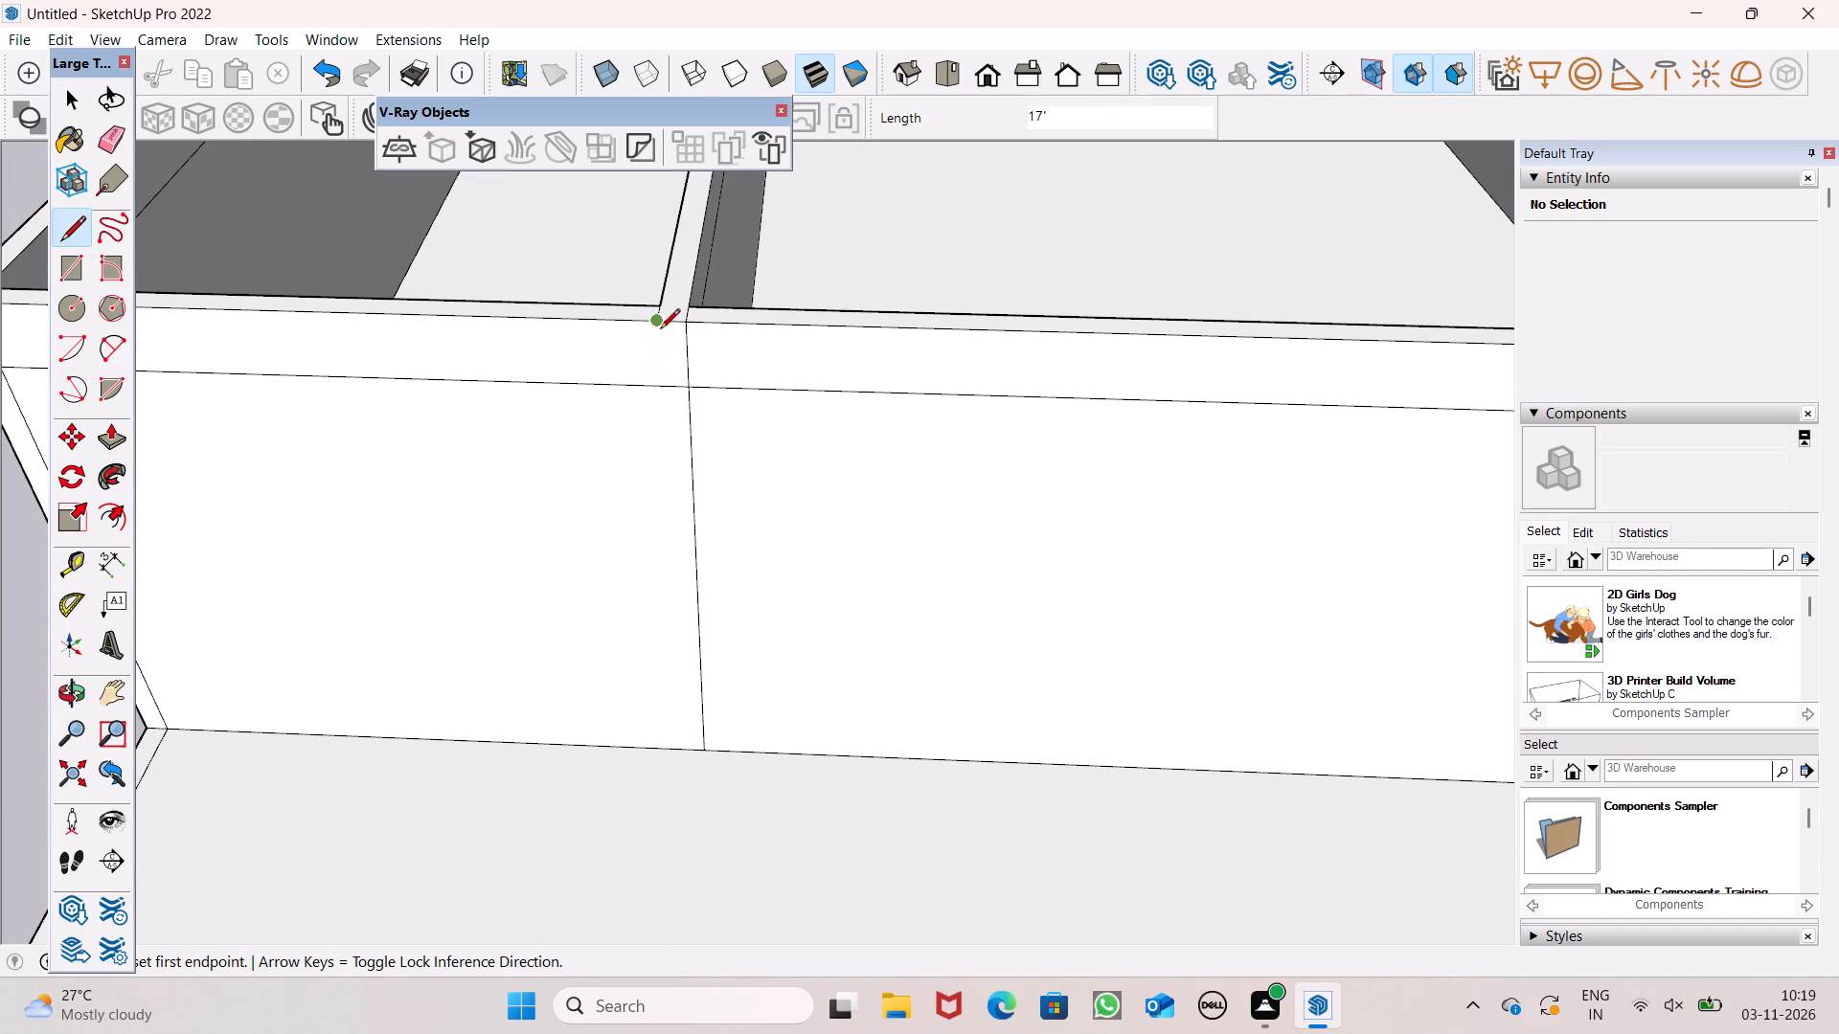
pyautogui.click(659, 326)
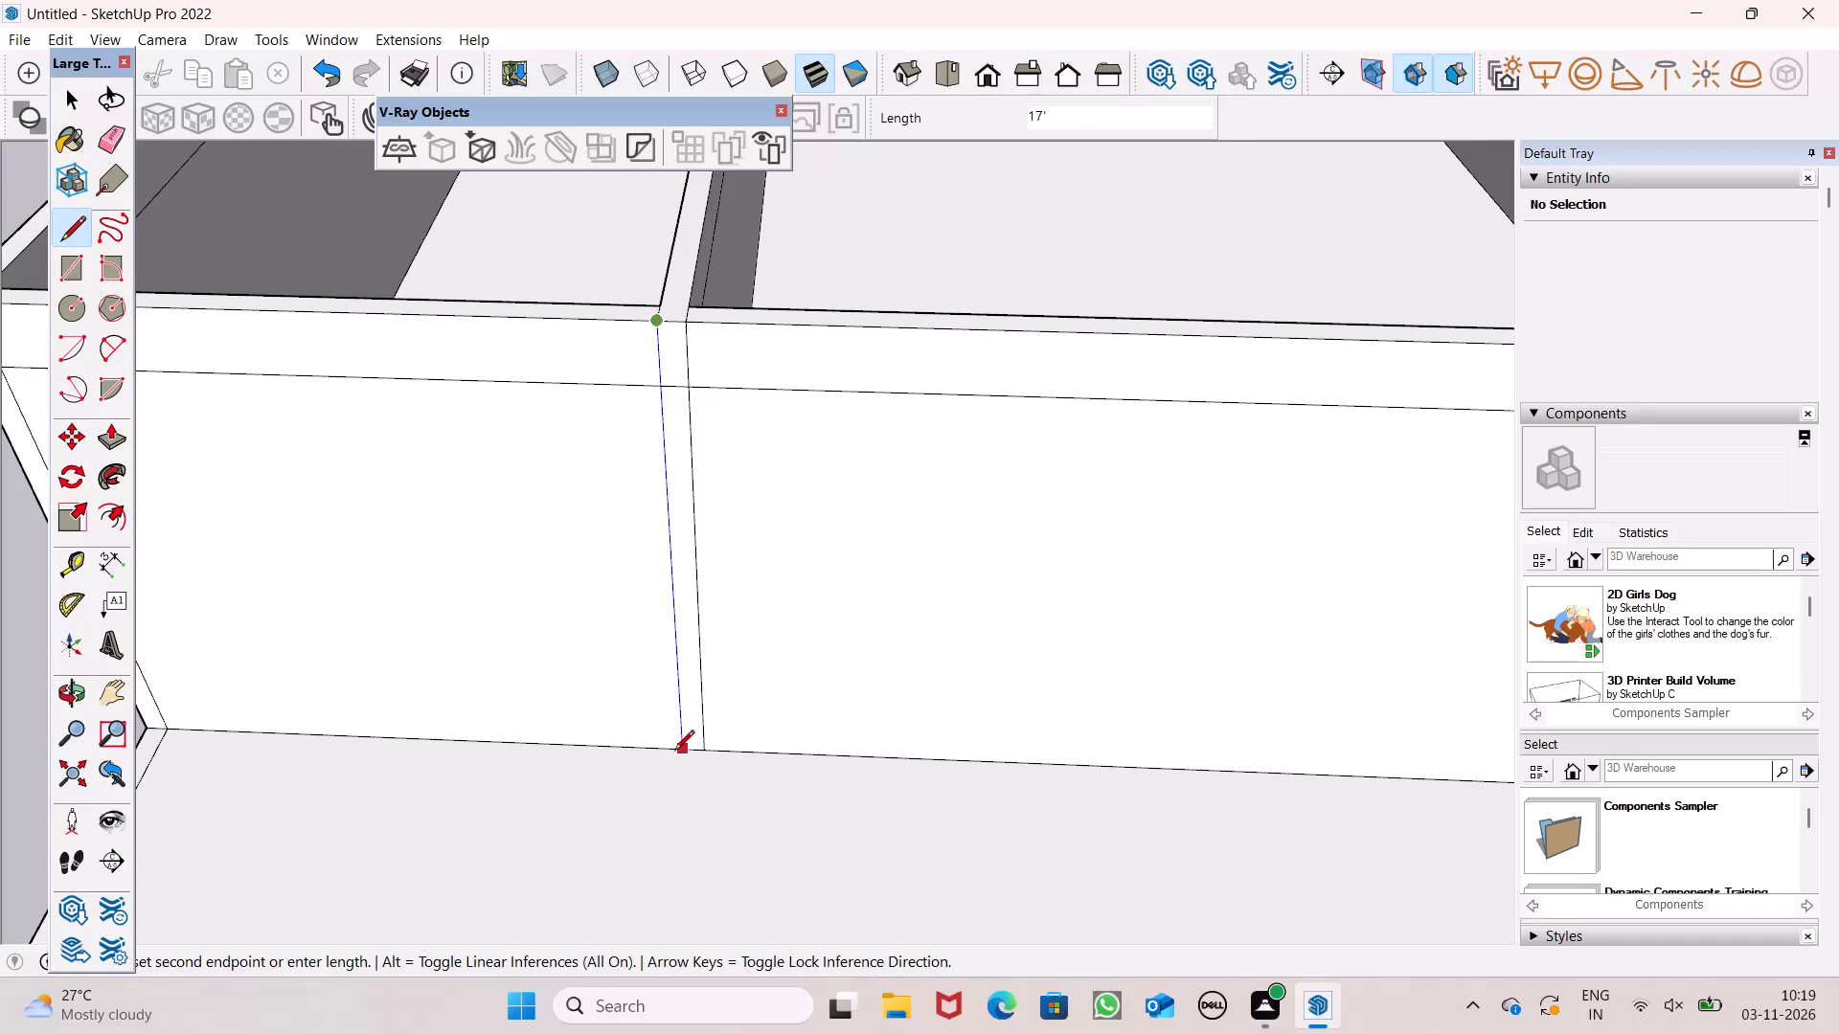
pyautogui.click(673, 753)
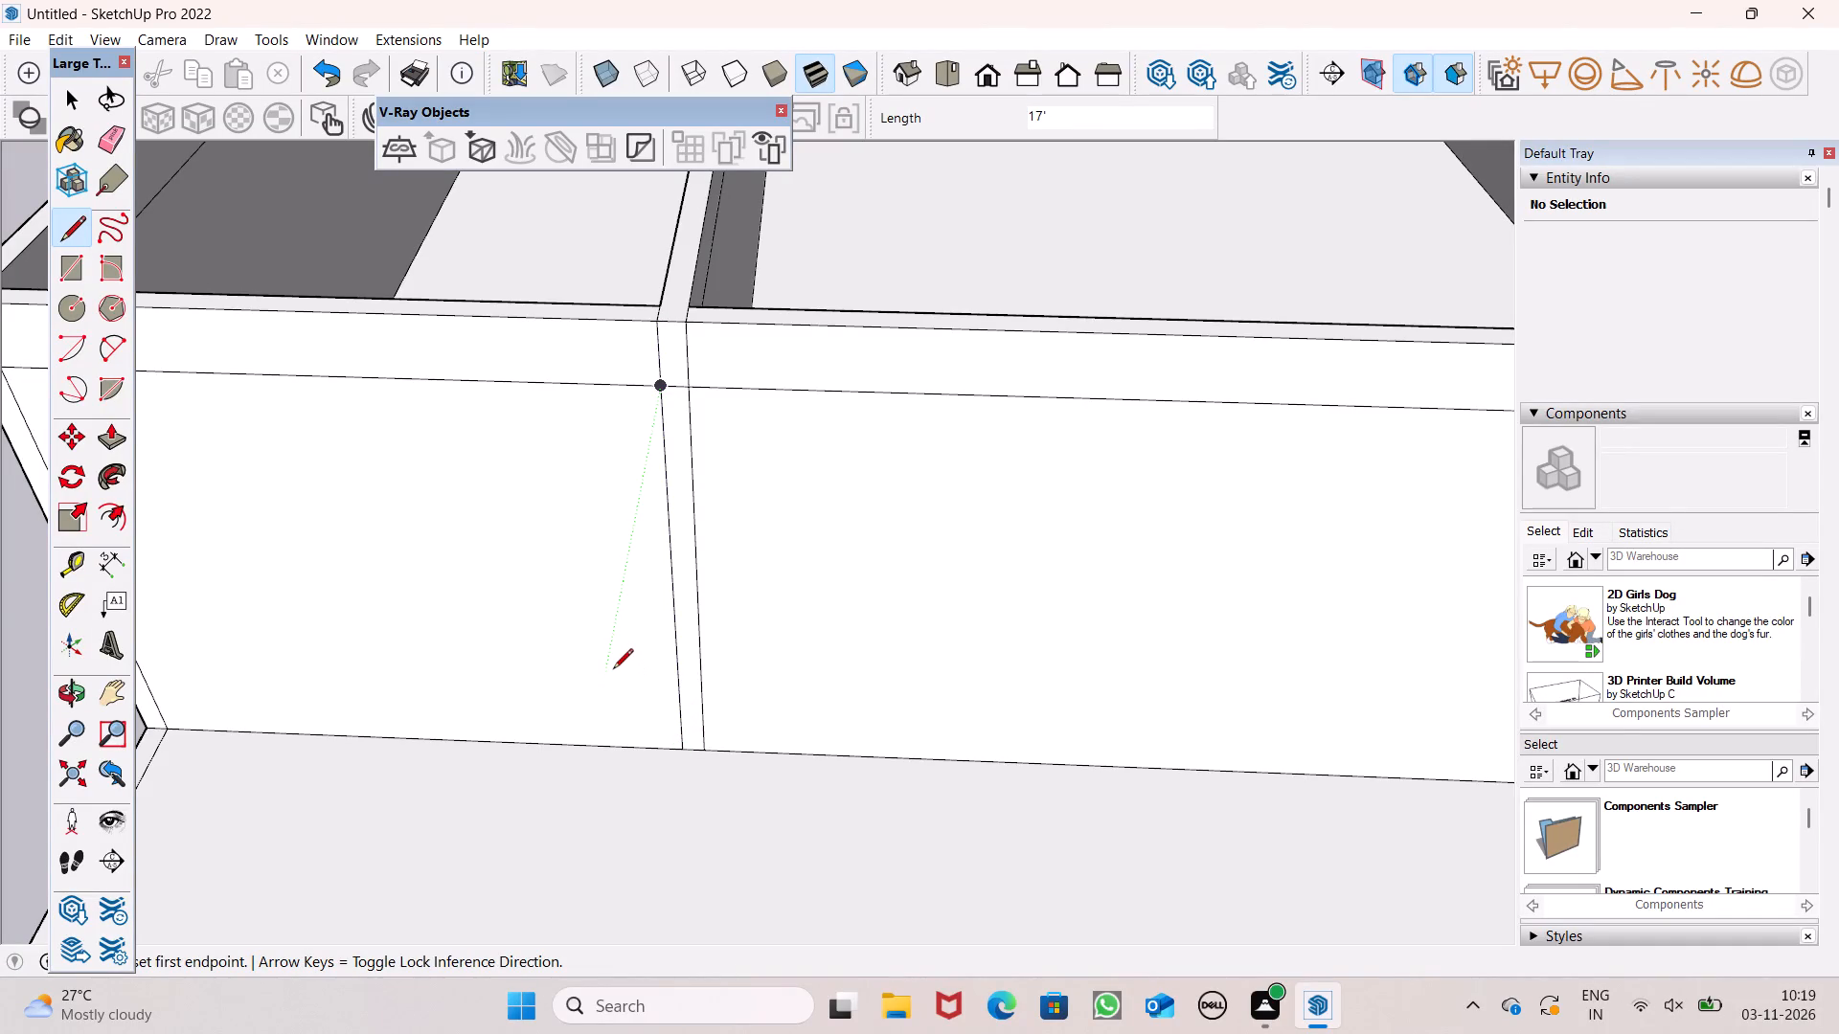
# Extend the right partition's outer side with a 9" line across the front wall's top, continuing 17' down to the base.
pyautogui.scroll(-8, 209, 523)
pyautogui.scroll(1, 205, 523)
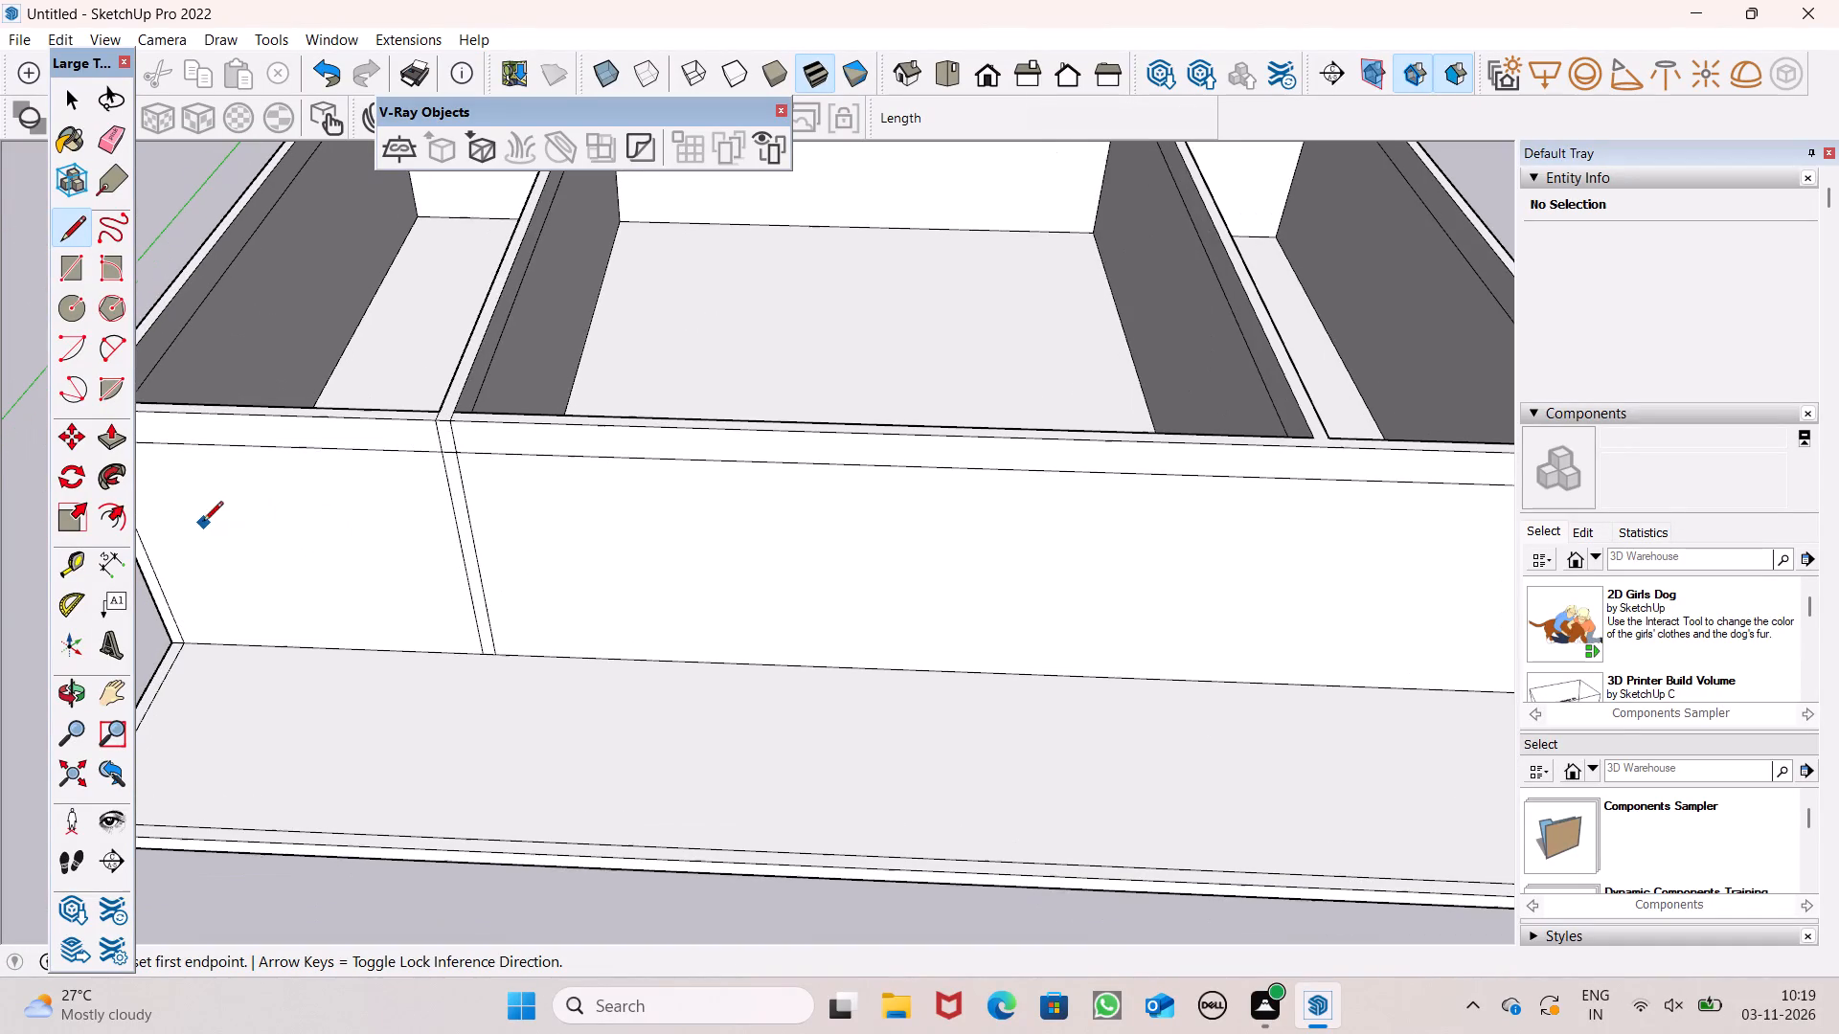
pyautogui.scroll(-5, 709, 535)
pyautogui.scroll(5, 1189, 518)
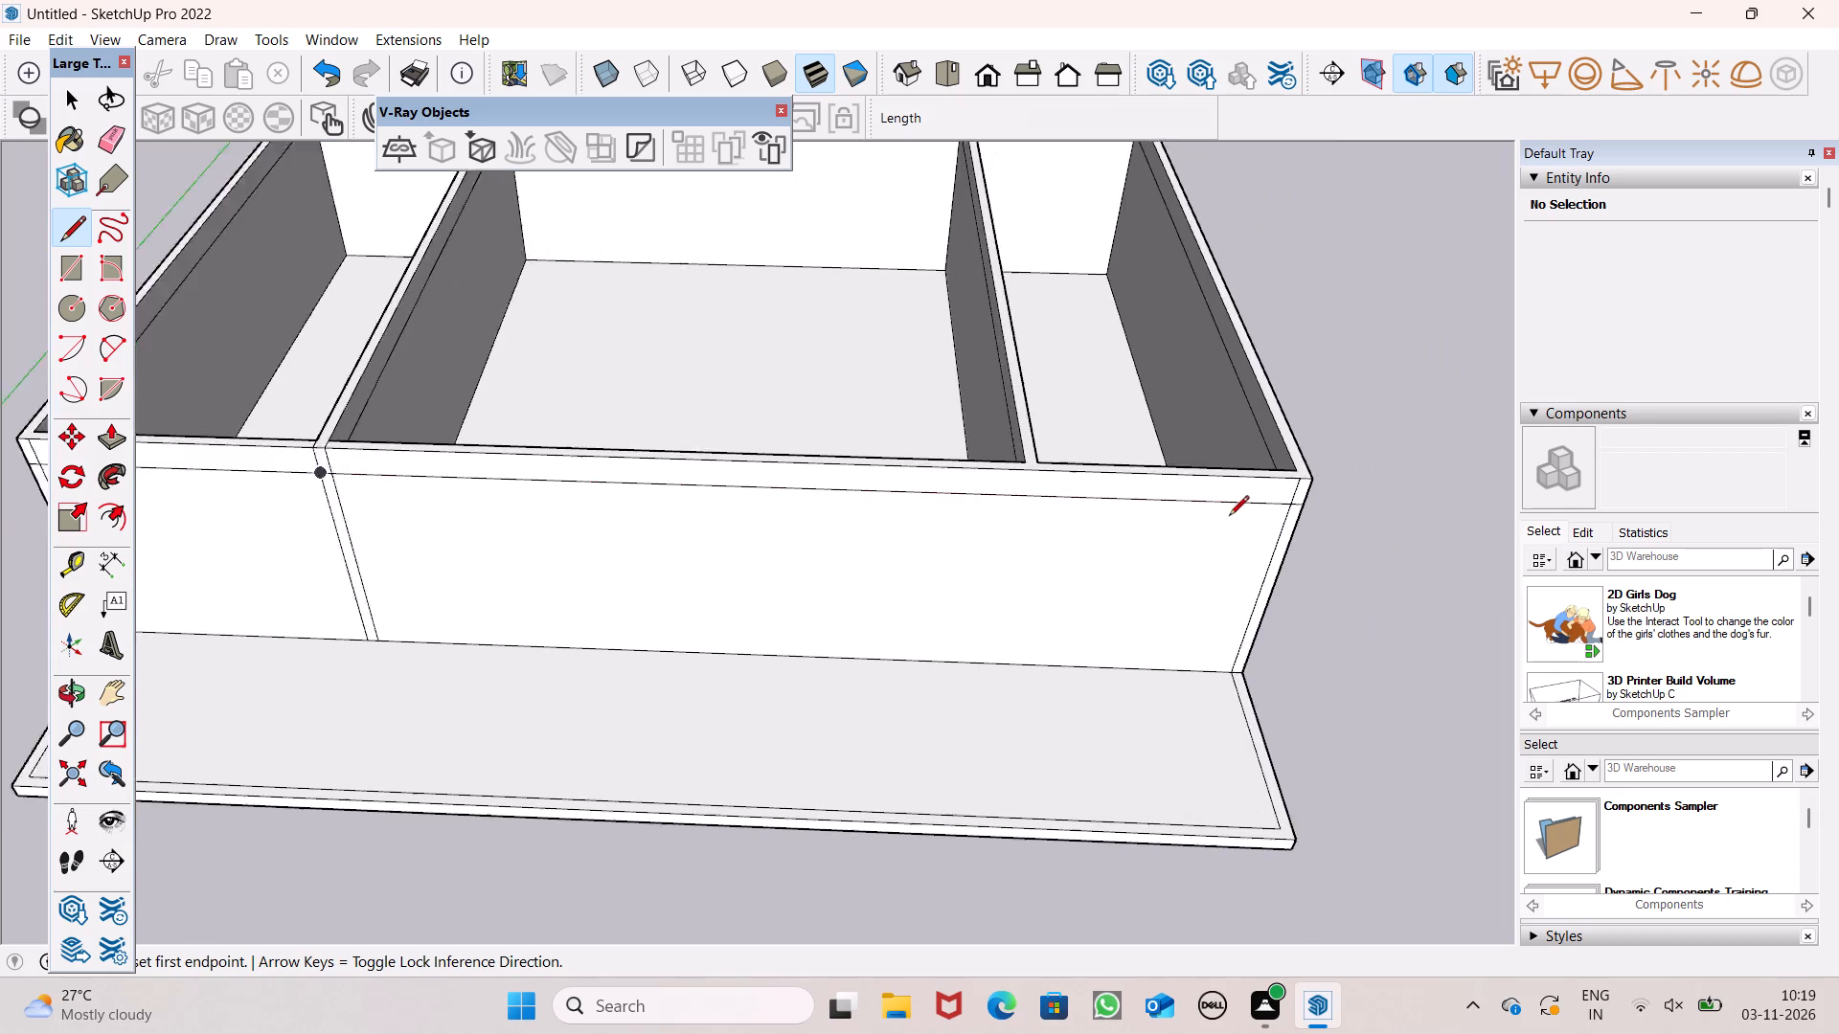
pyautogui.scroll(3, 1229, 517)
pyautogui.scroll(8, 944, 463)
pyautogui.click(873, 376)
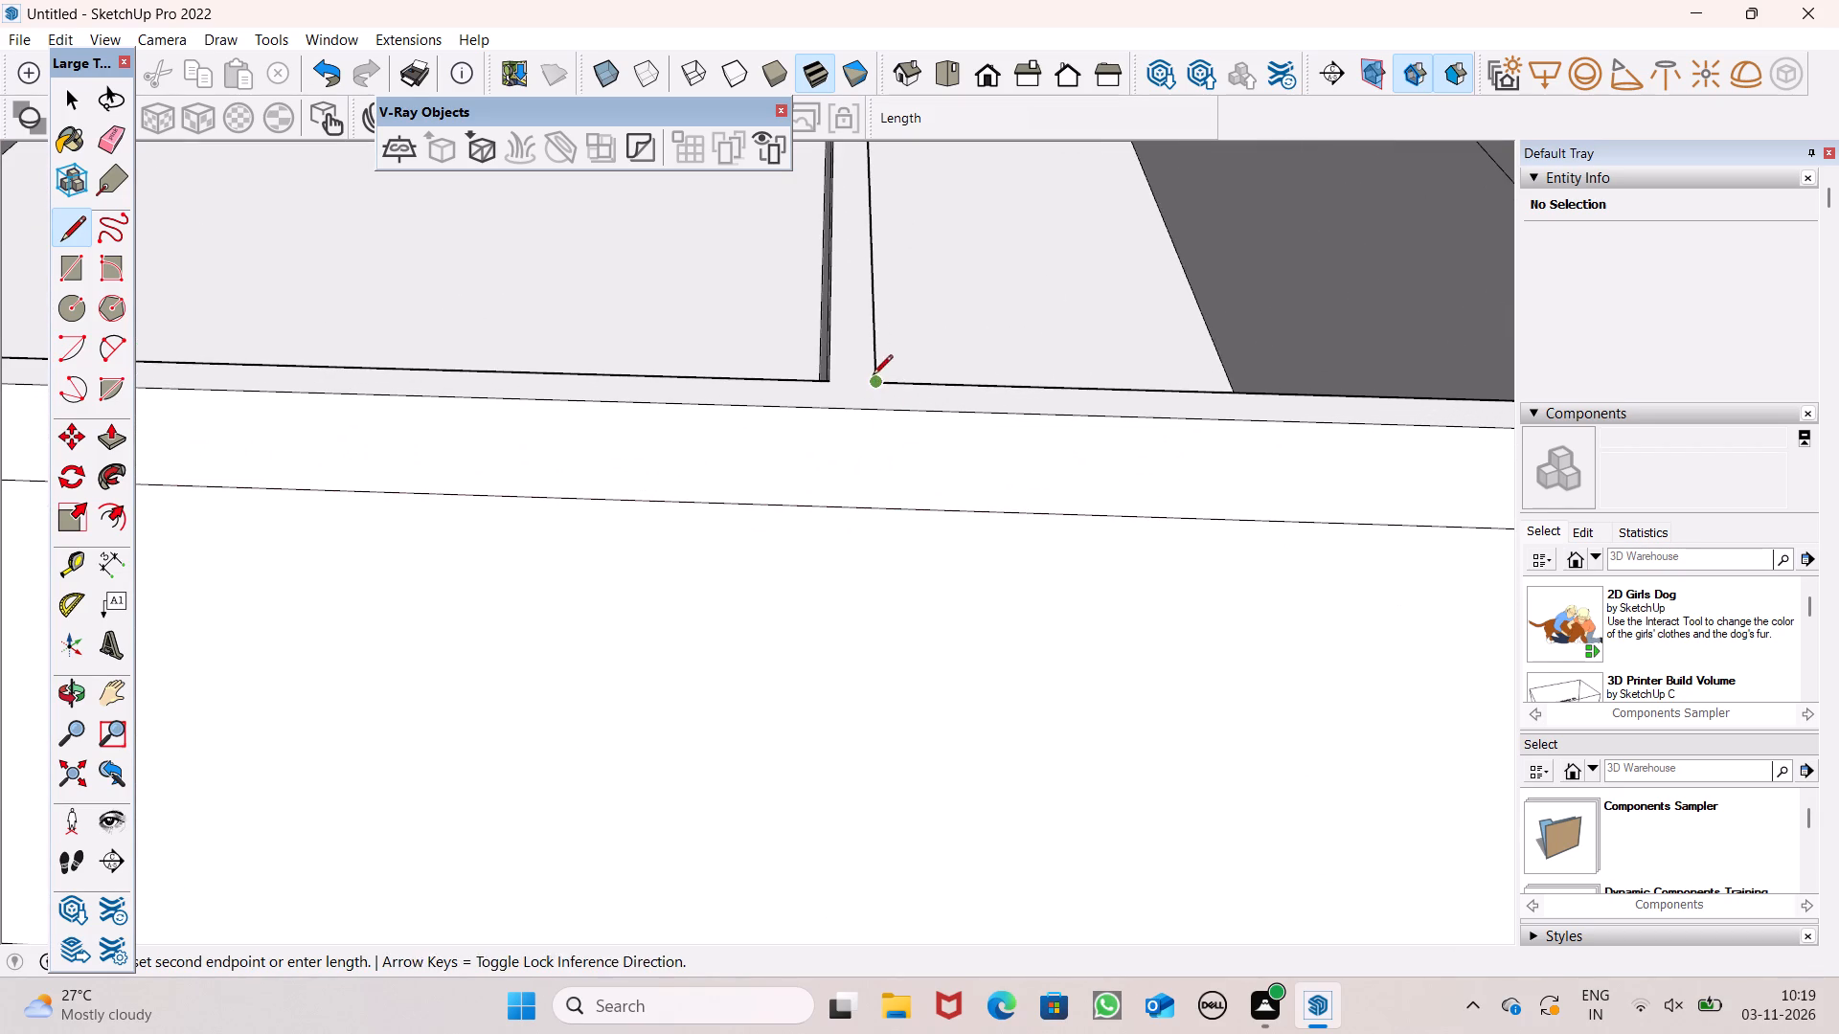
pyautogui.click(879, 413)
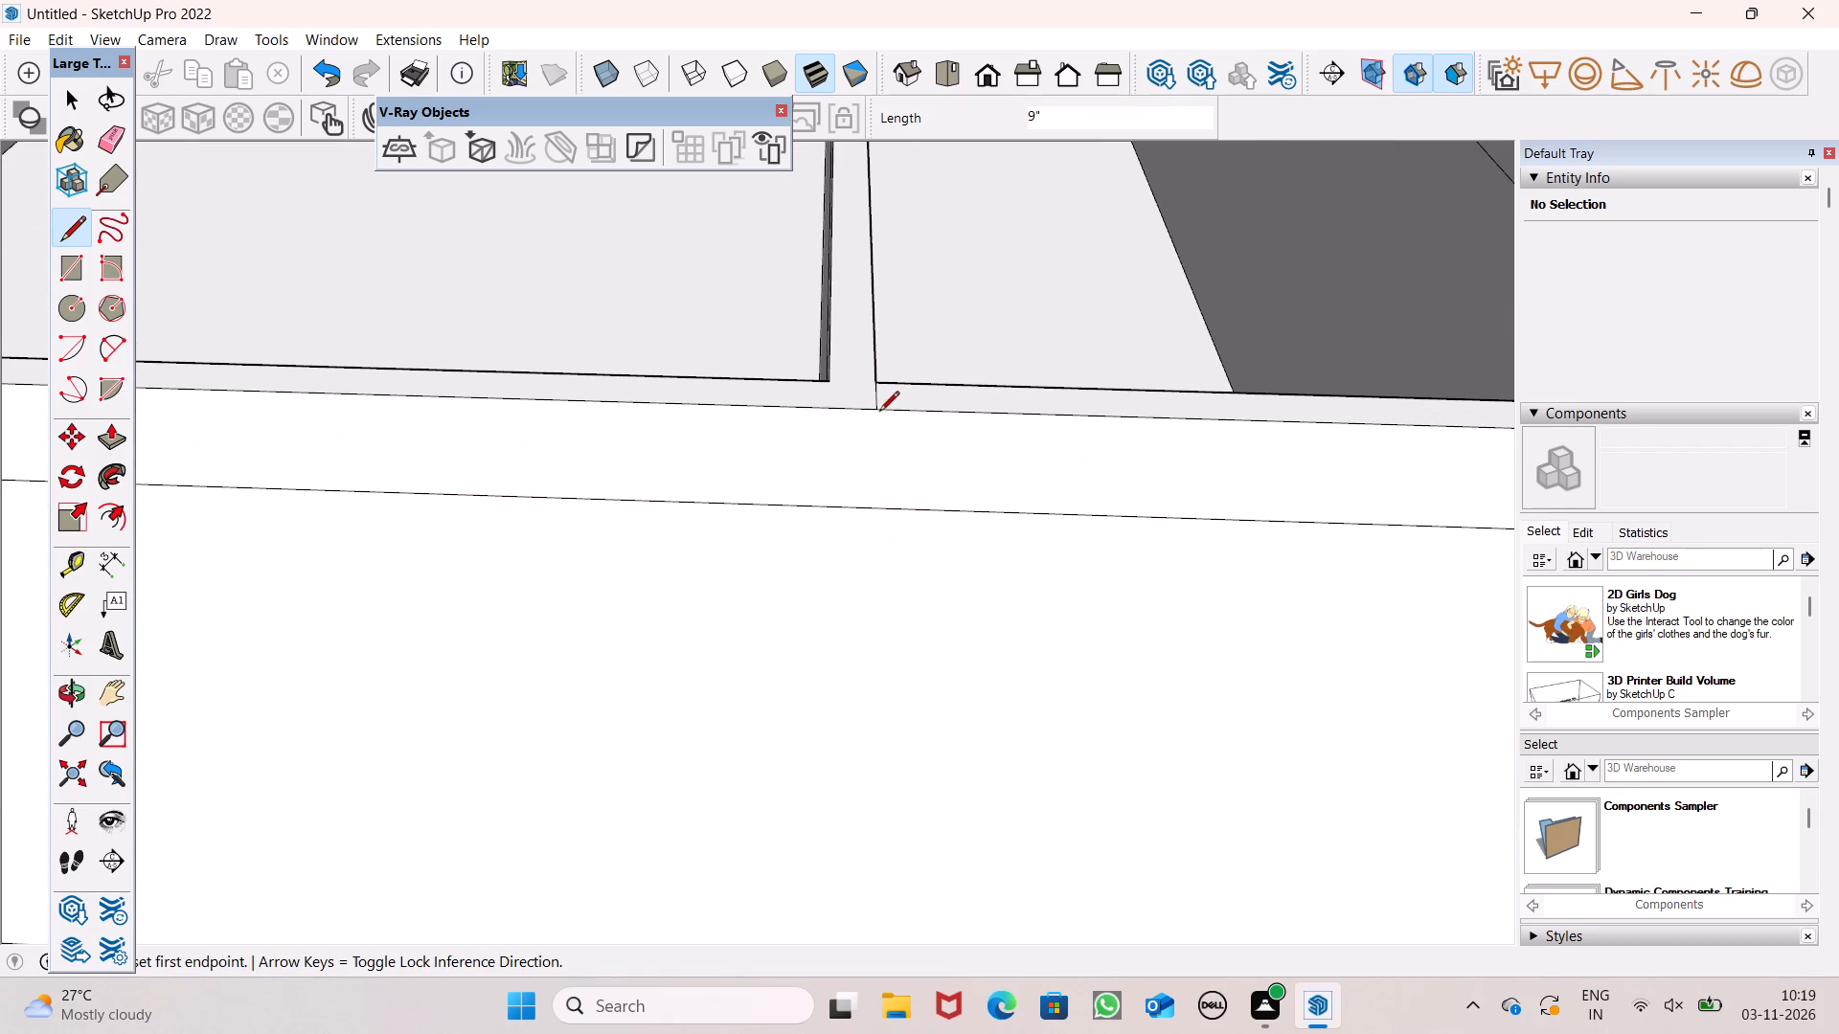
pyautogui.click(879, 413)
pyautogui.scroll(-7, 885, 560)
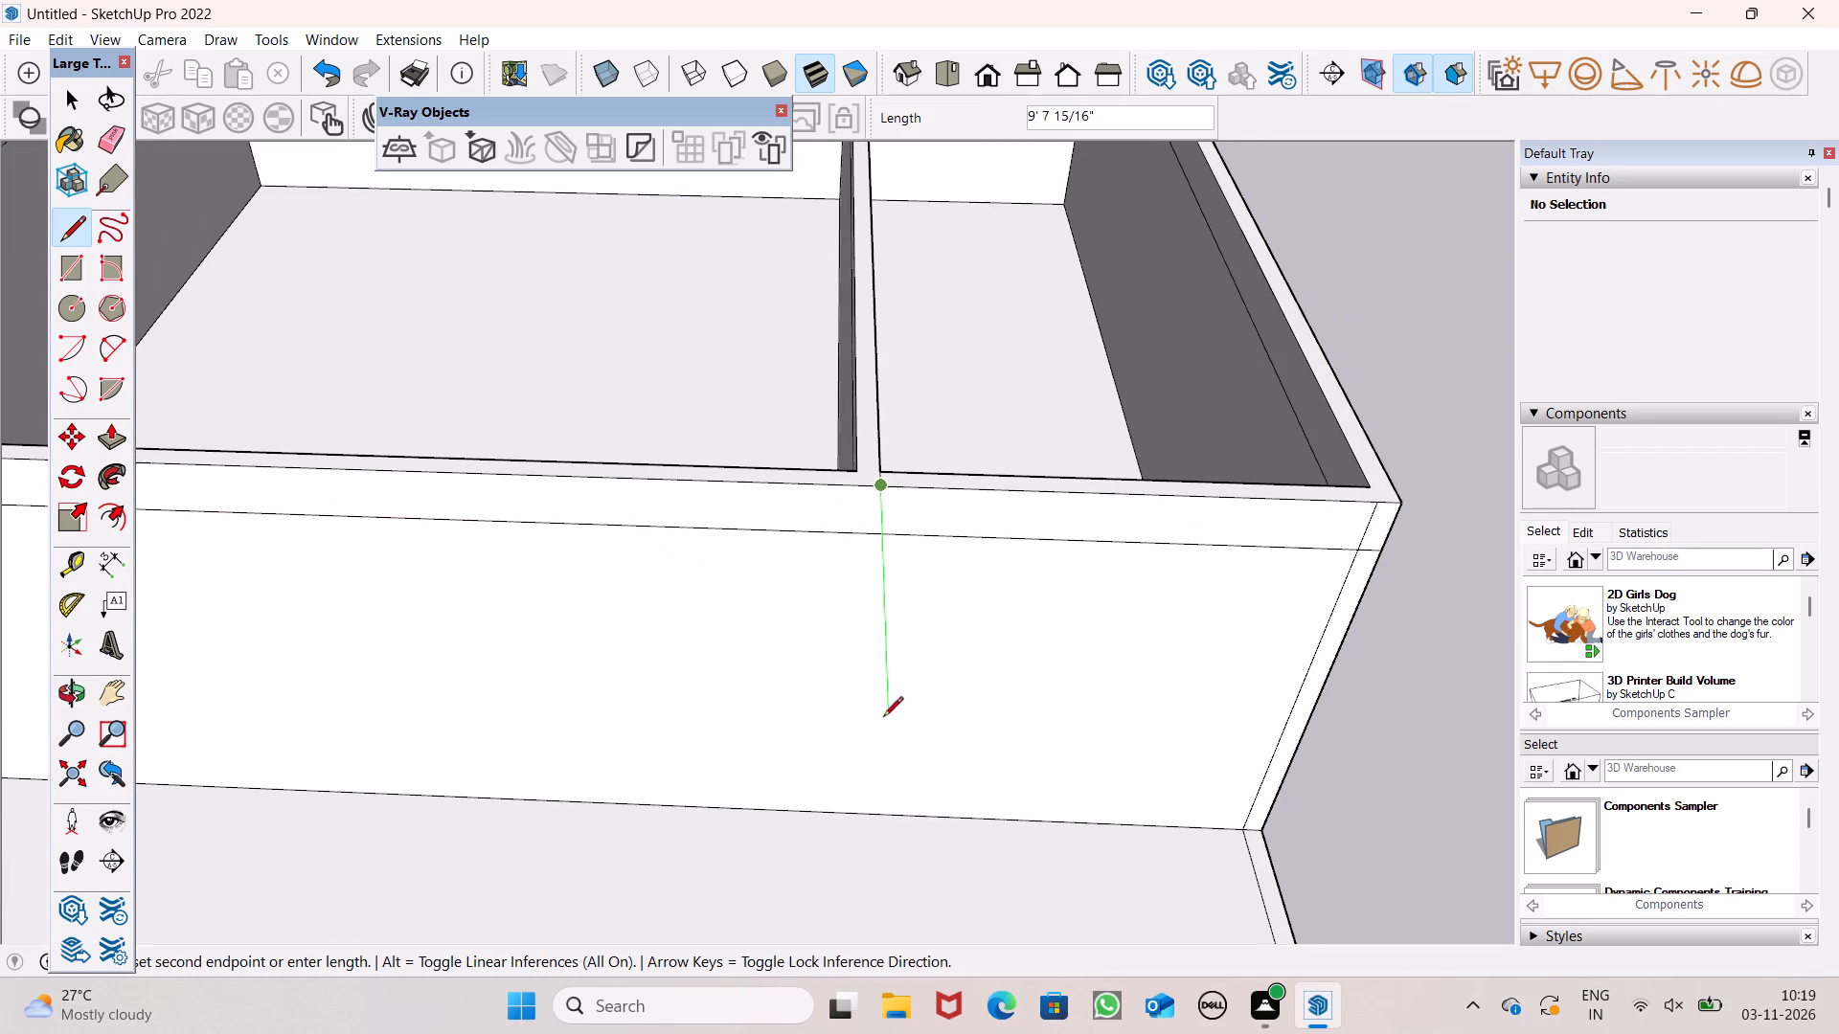
pyautogui.scroll(6, 840, 827)
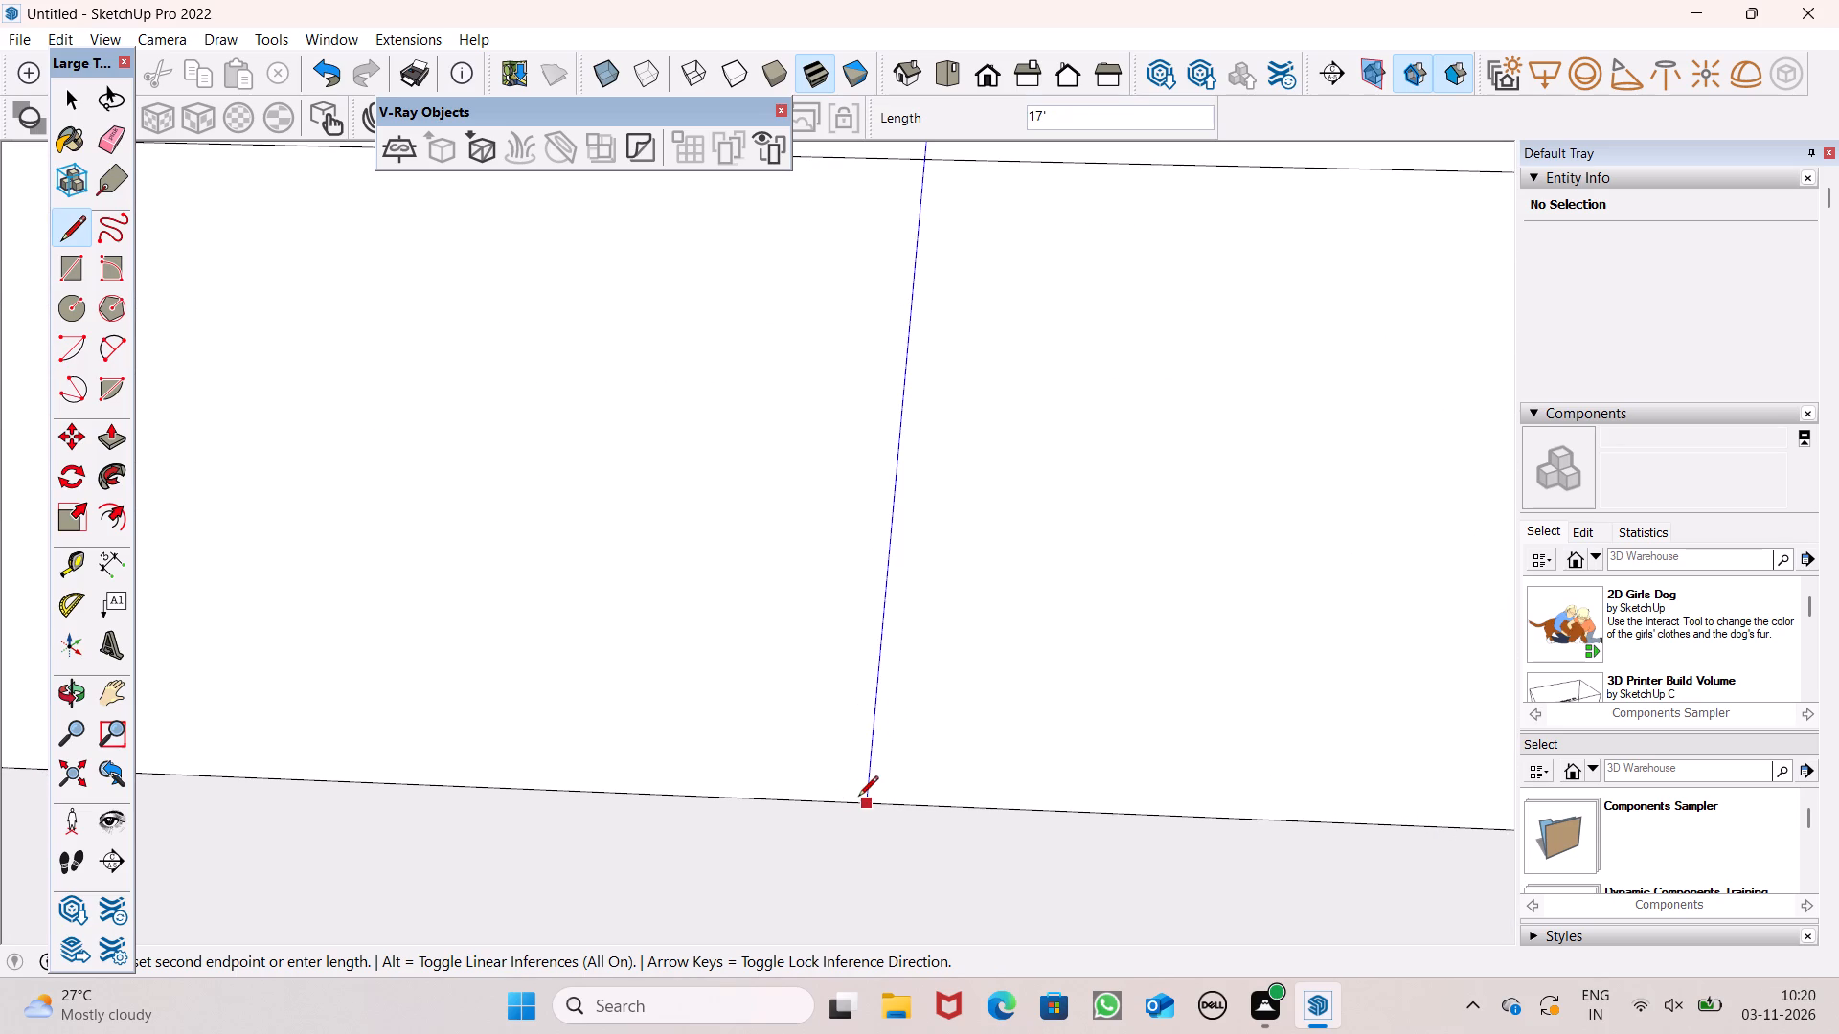
pyautogui.click(860, 798)
# Extend the right partition's inner side with a 9" line across the front wall's top, continuing 17' down to the base.
pyautogui.scroll(-7, 858, 853)
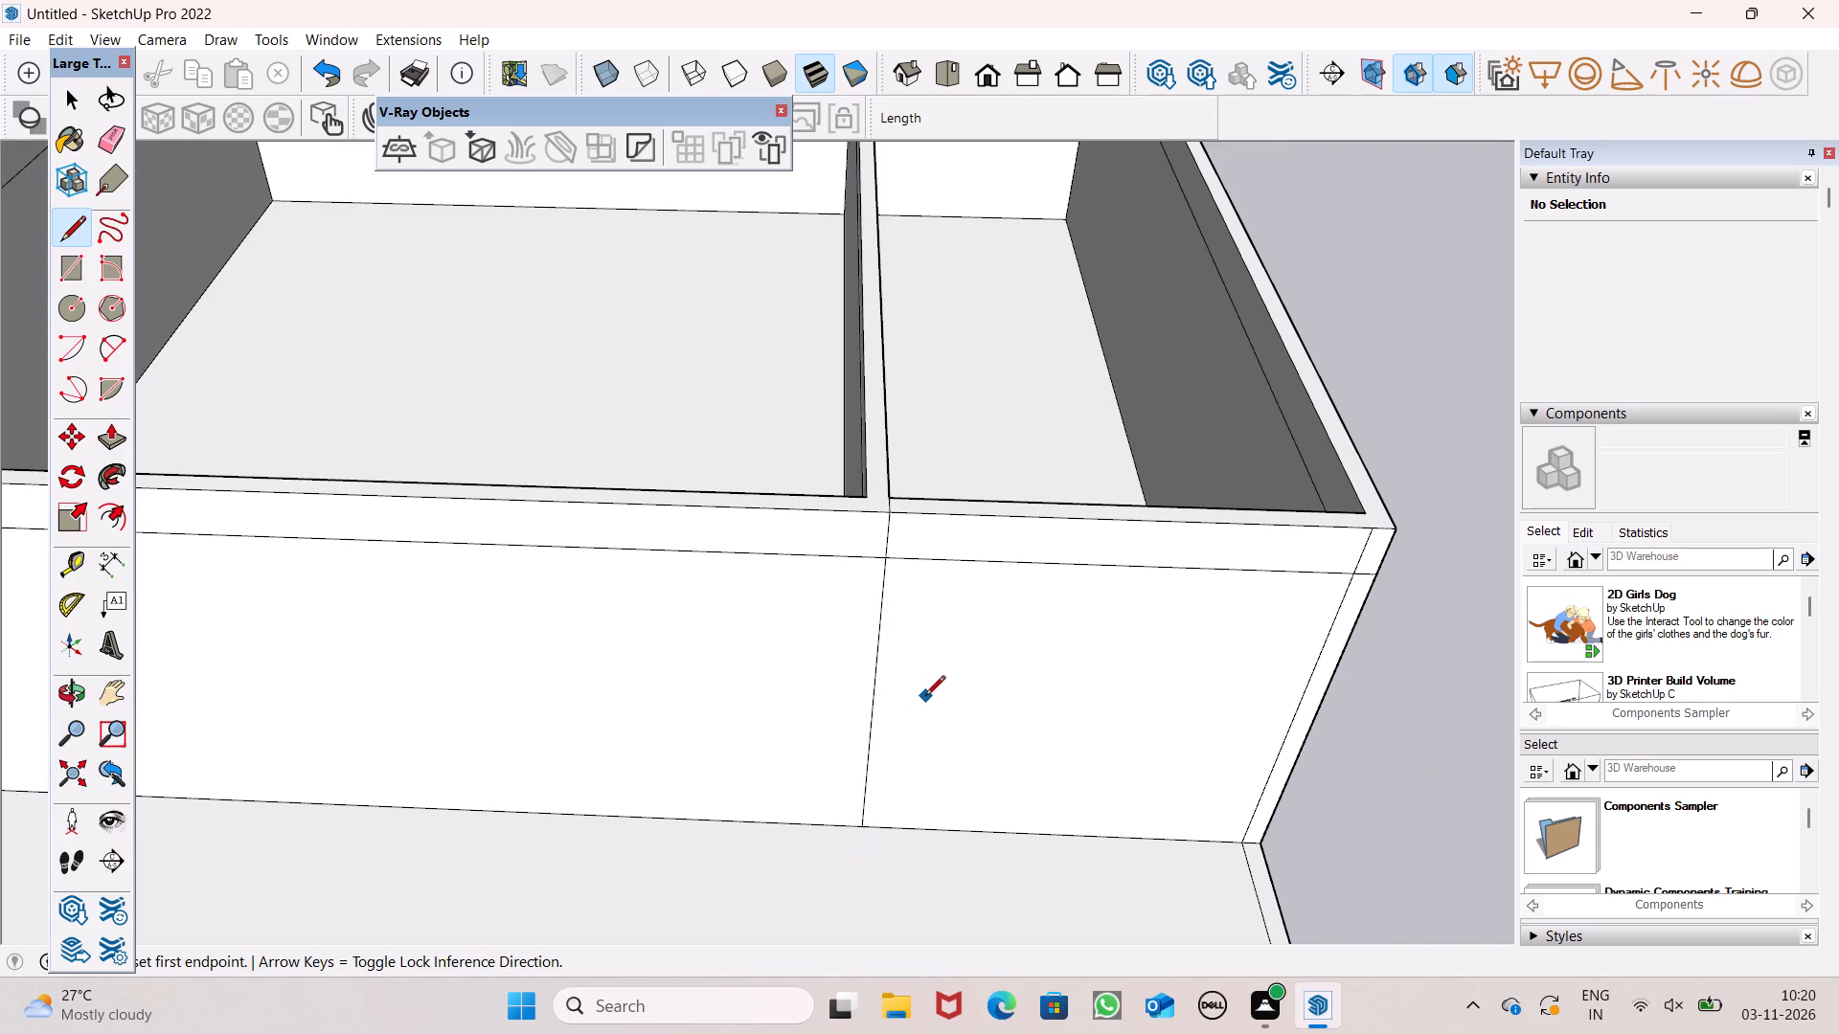
pyautogui.scroll(7, 906, 592)
pyautogui.scroll(4, 807, 405)
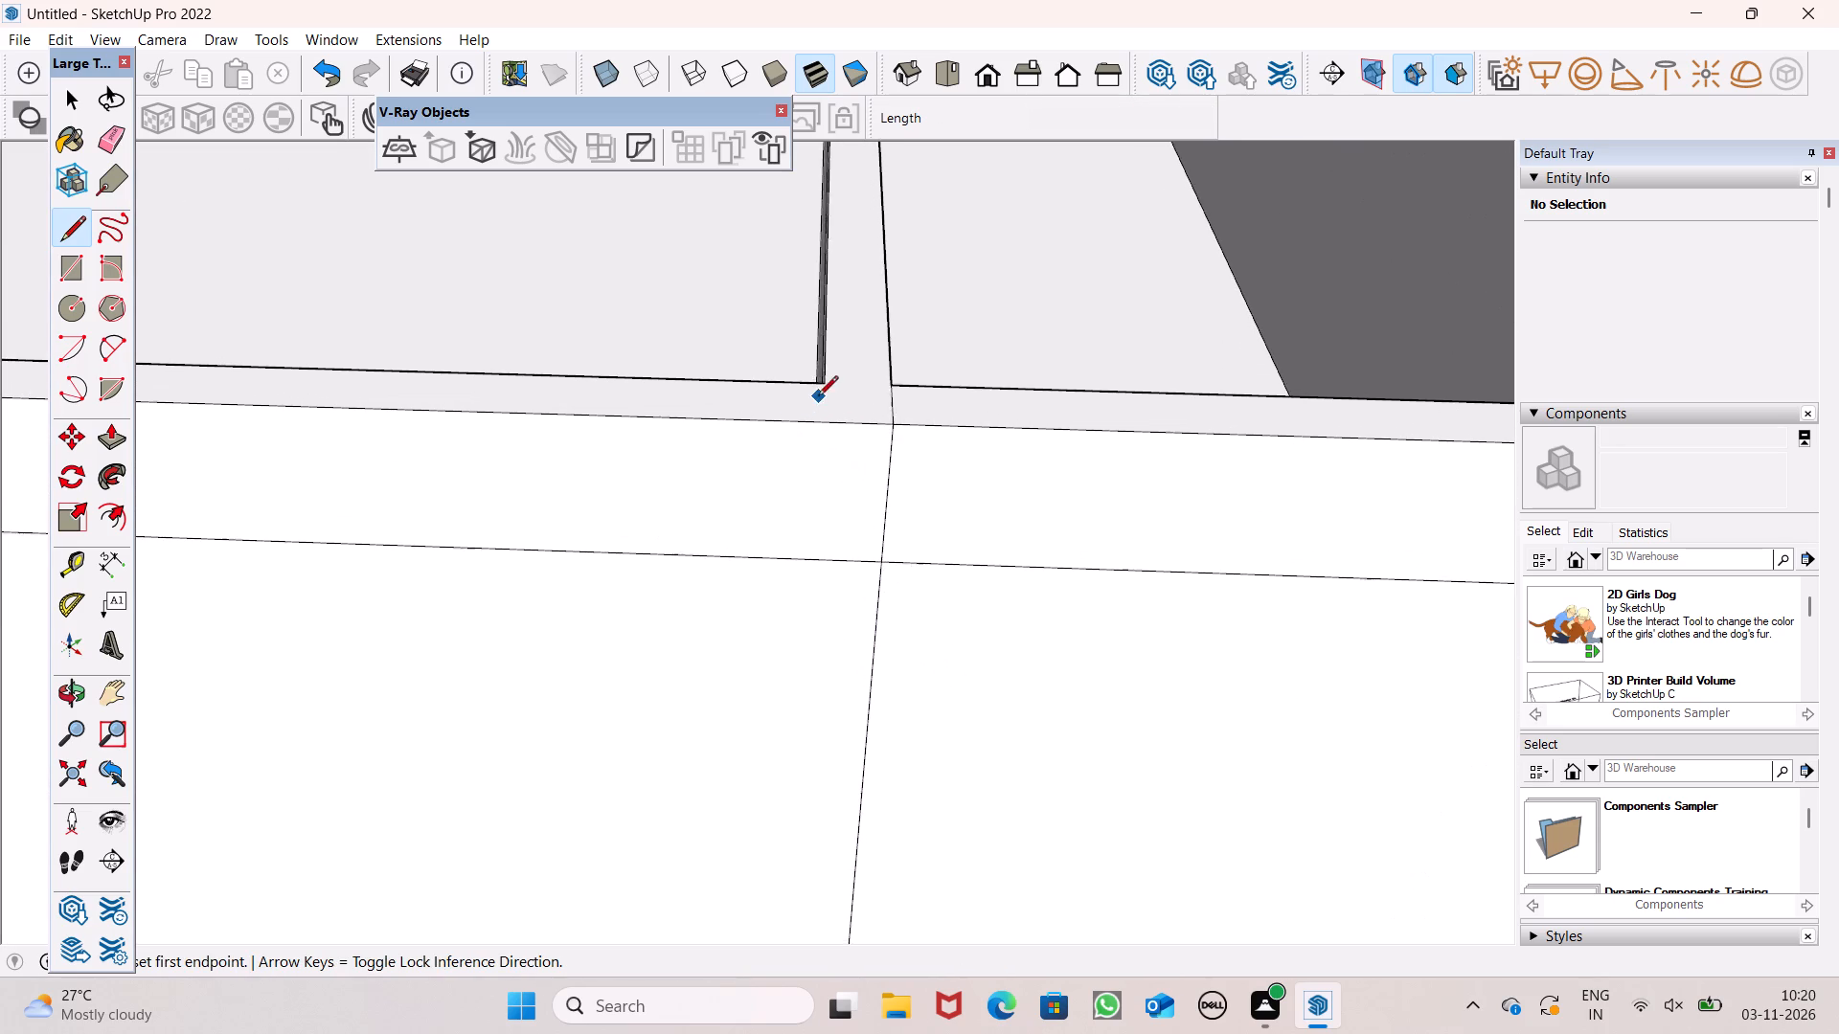
pyautogui.click(820, 384)
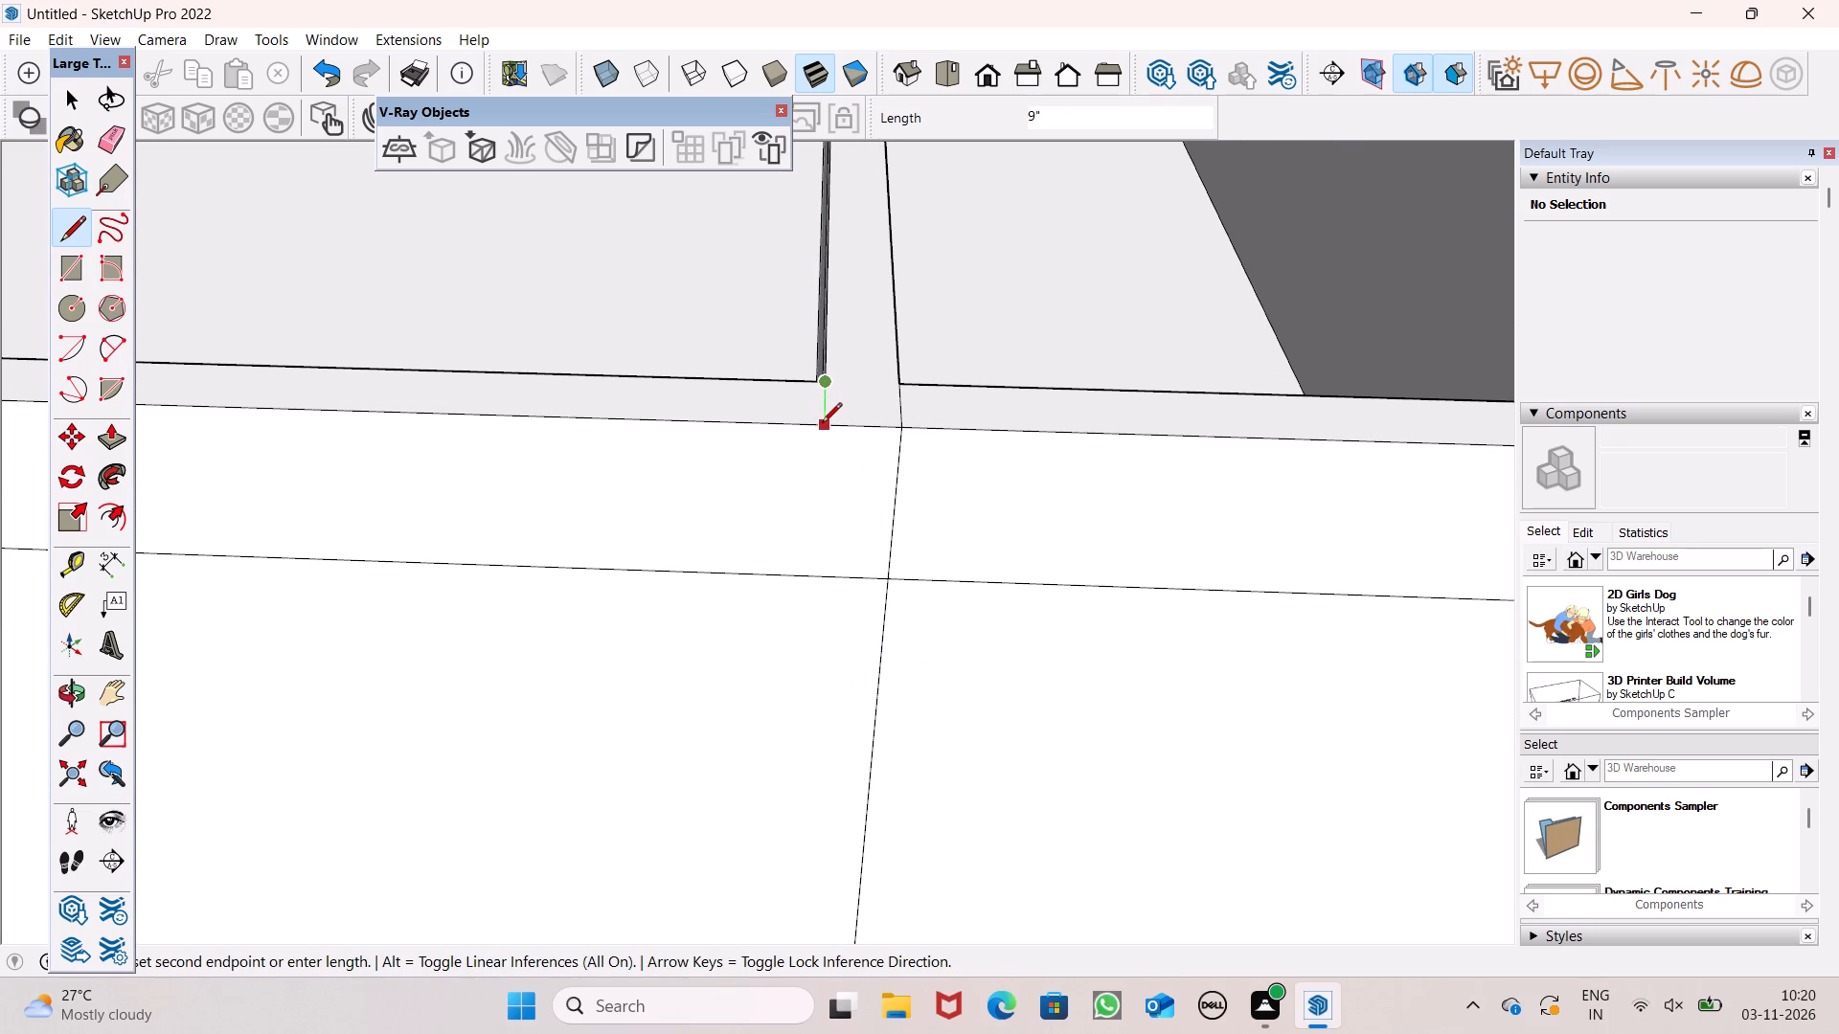
pyautogui.click(822, 424)
pyautogui.click(824, 433)
pyautogui.scroll(-8, 824, 433)
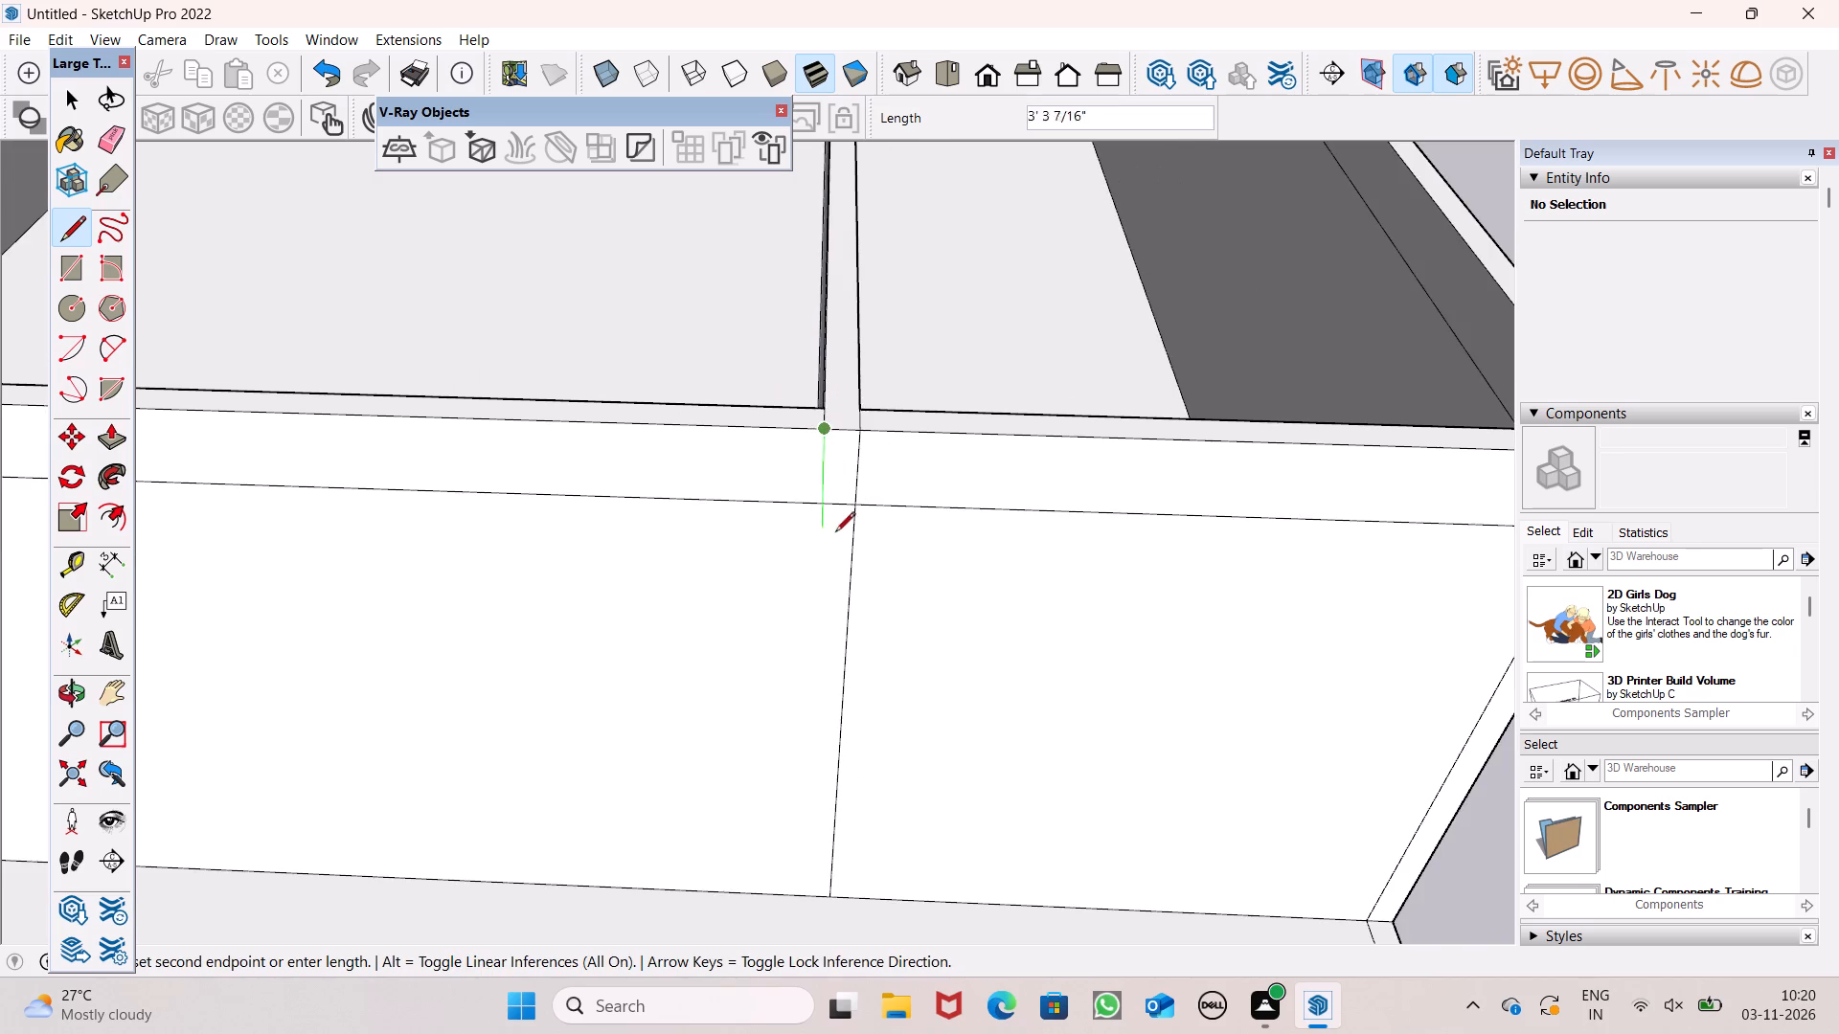
pyautogui.scroll(-6, 836, 569)
pyautogui.scroll(4, 823, 709)
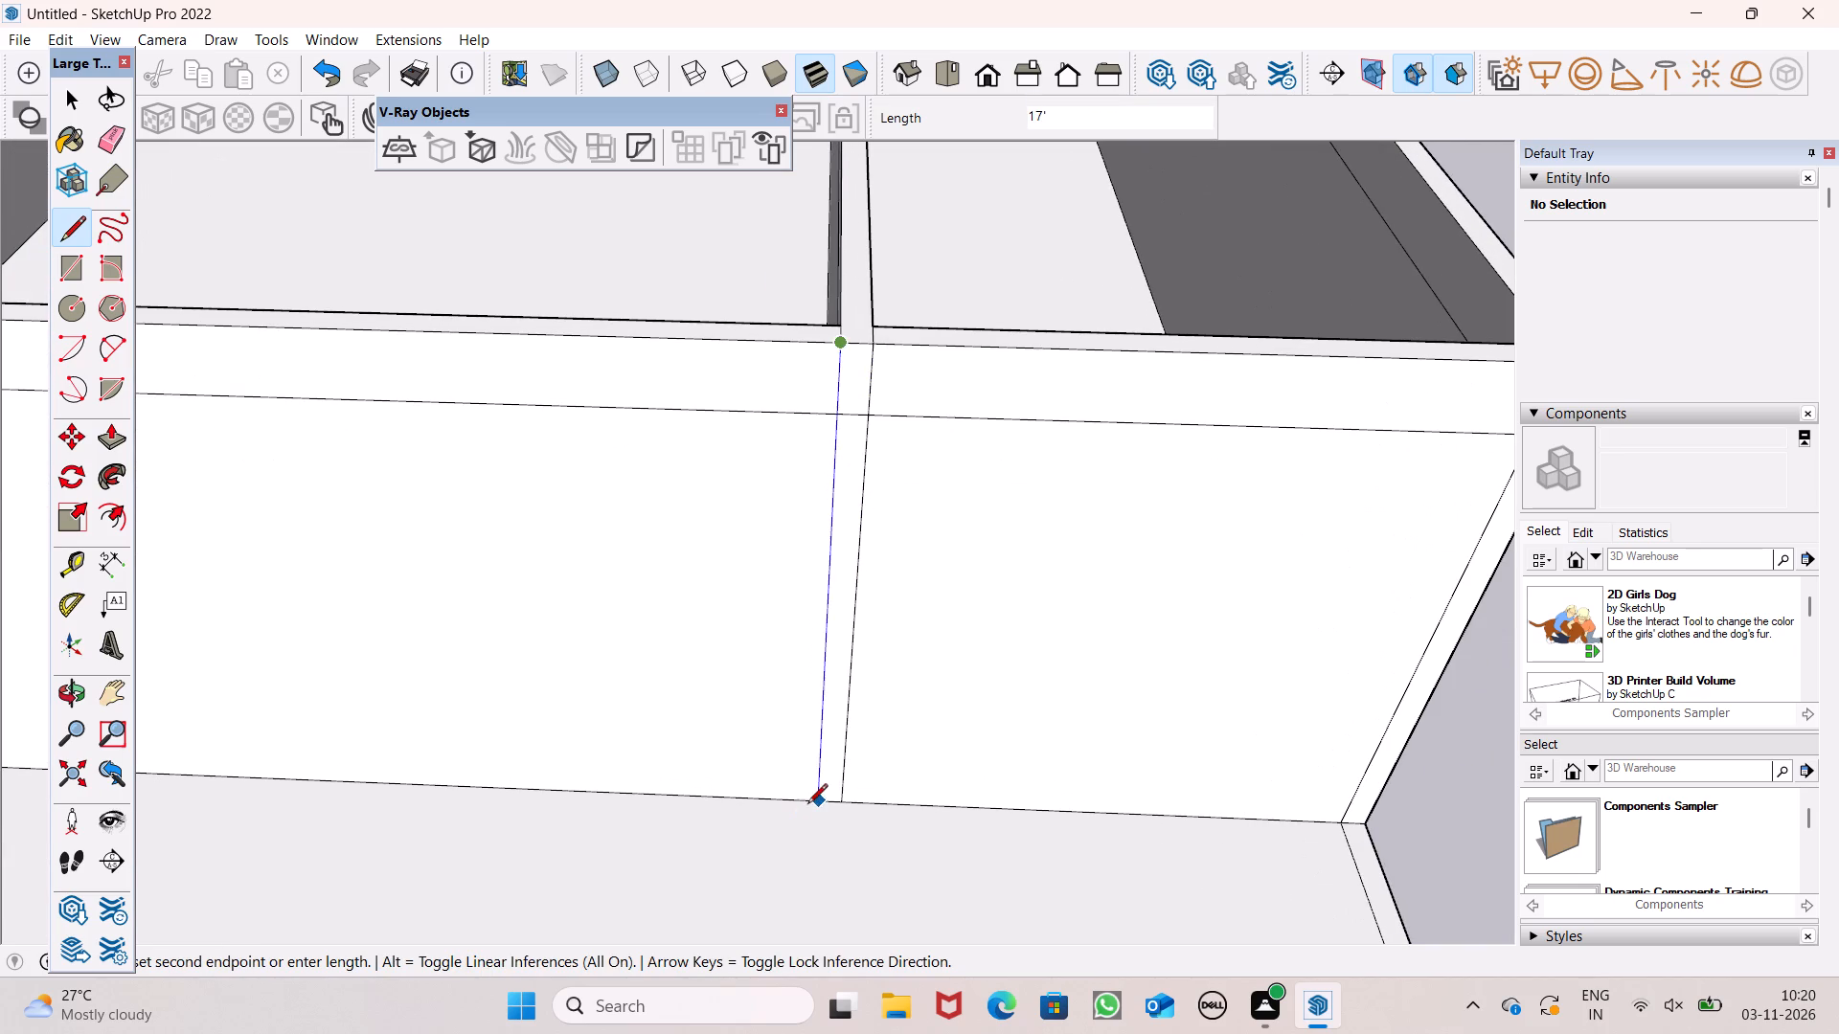
pyautogui.click(808, 802)
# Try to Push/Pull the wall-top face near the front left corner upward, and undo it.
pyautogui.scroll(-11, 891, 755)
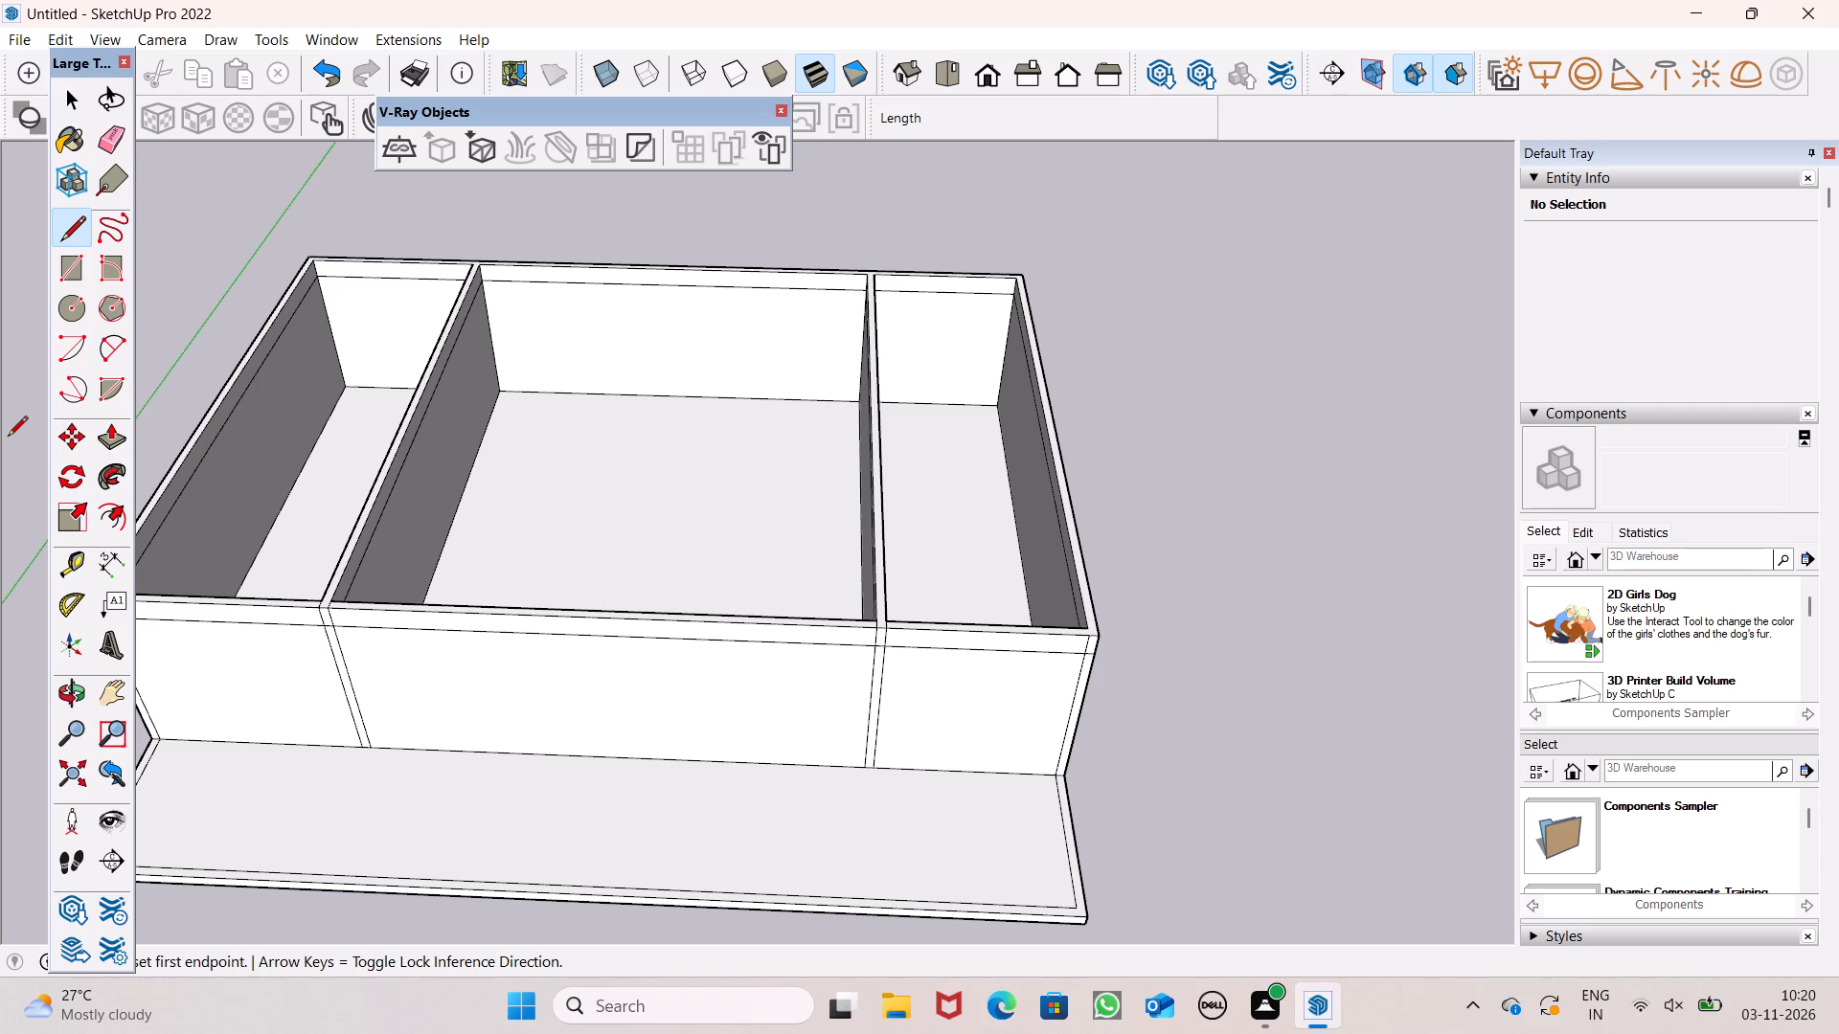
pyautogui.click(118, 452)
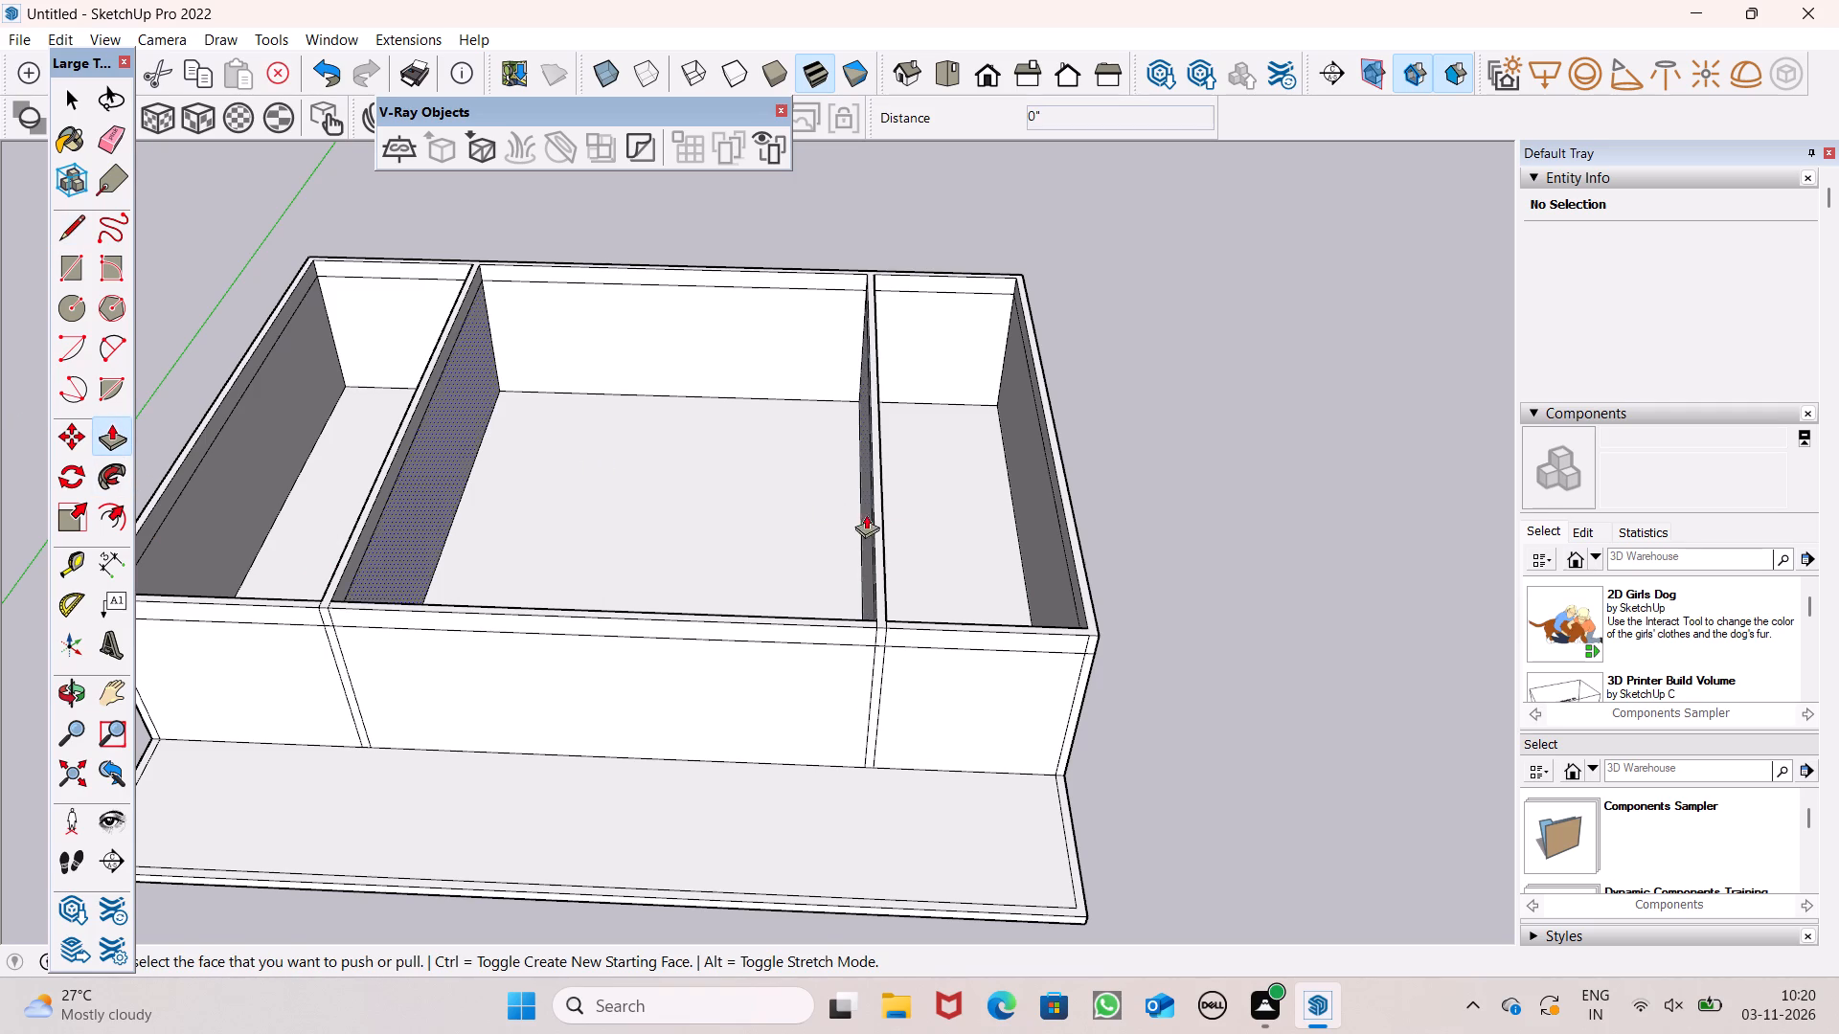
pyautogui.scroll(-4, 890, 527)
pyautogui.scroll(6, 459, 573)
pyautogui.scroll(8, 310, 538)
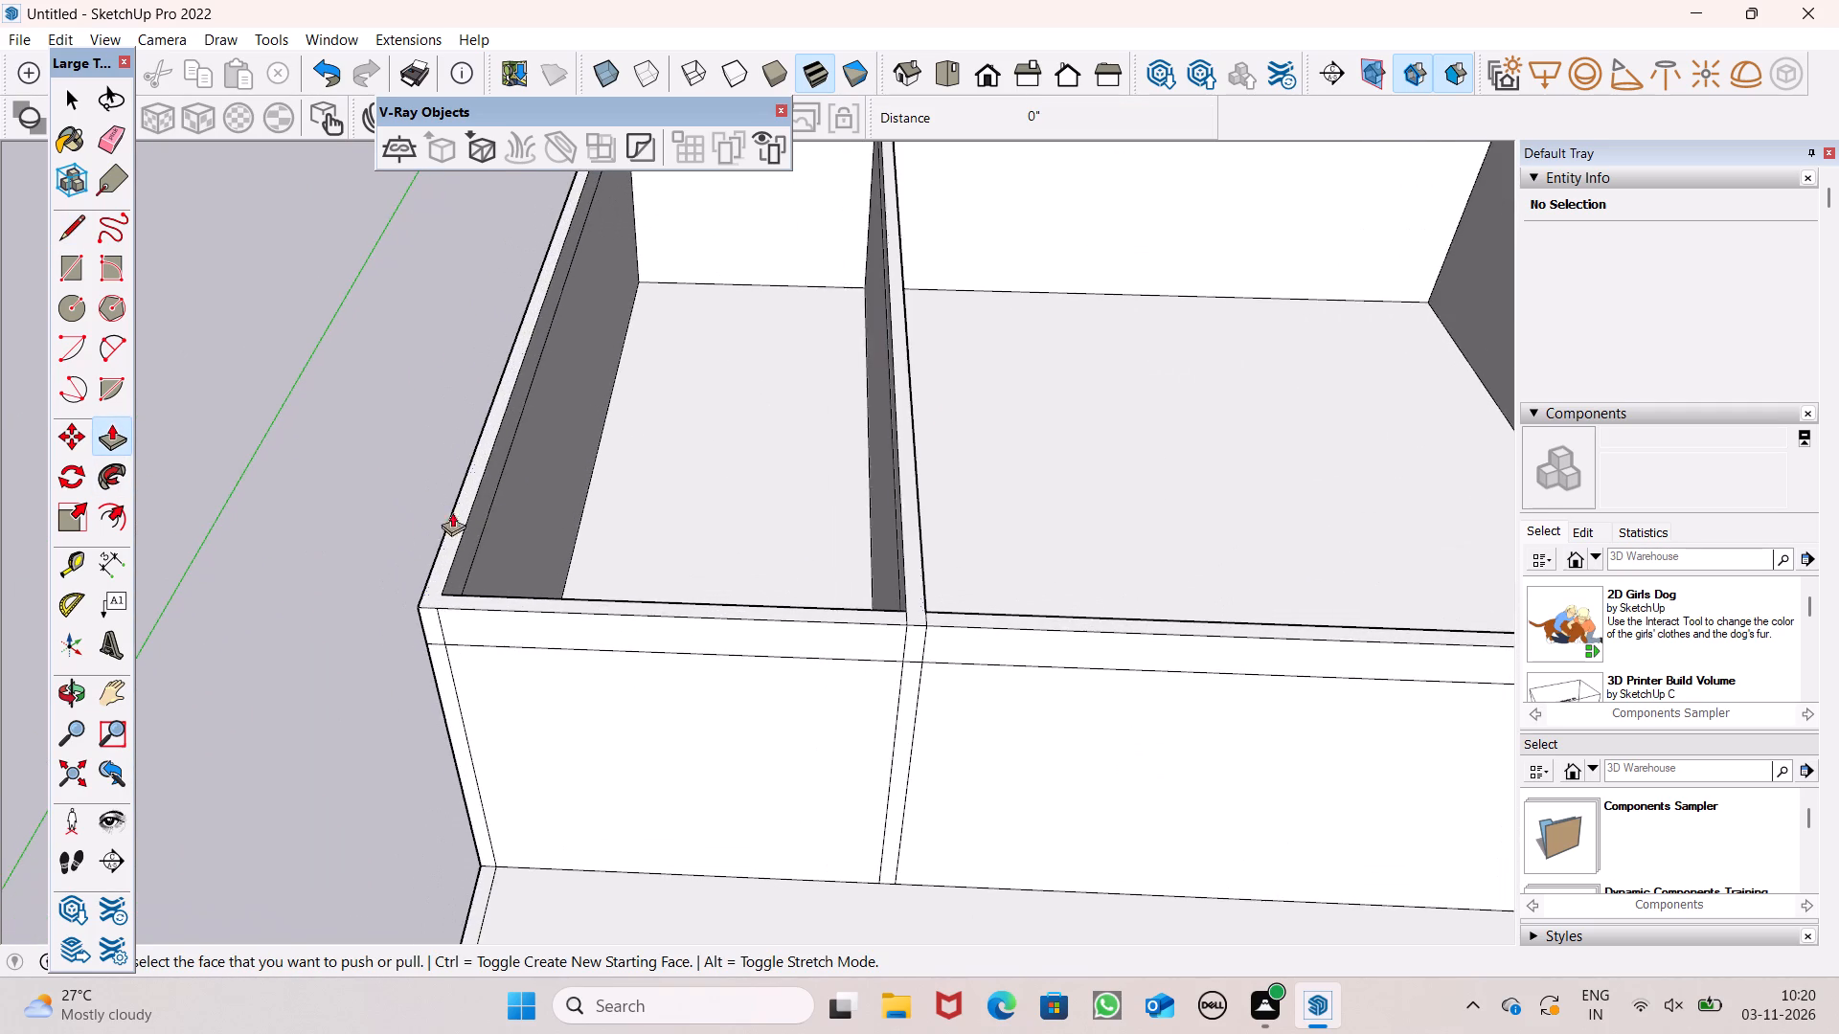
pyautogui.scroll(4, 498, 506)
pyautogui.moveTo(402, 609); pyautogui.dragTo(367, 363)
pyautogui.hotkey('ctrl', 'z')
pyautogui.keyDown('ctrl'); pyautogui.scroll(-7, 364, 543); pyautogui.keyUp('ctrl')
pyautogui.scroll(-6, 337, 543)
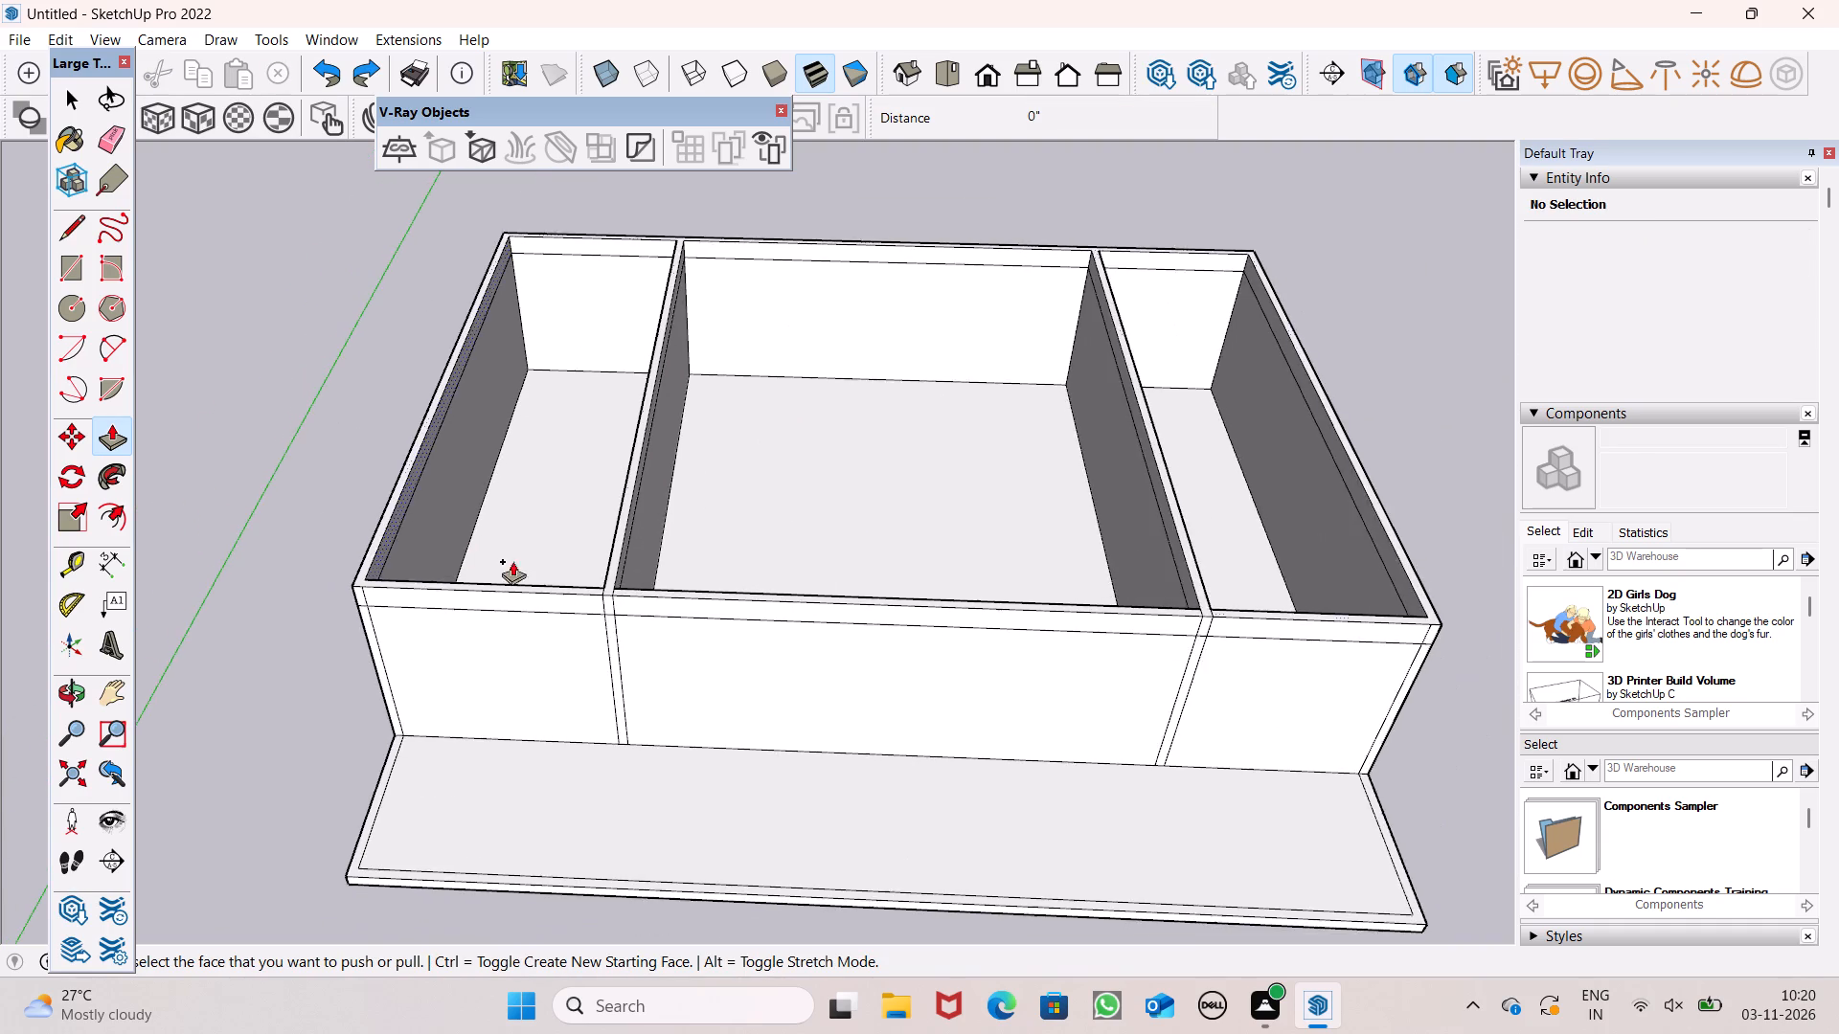
# Erase the short 9" dividing lines across the front wall's top at the left and right partitions.
pyautogui.moveTo(615, 634); pyautogui.dragTo(622, 837, button='middle')
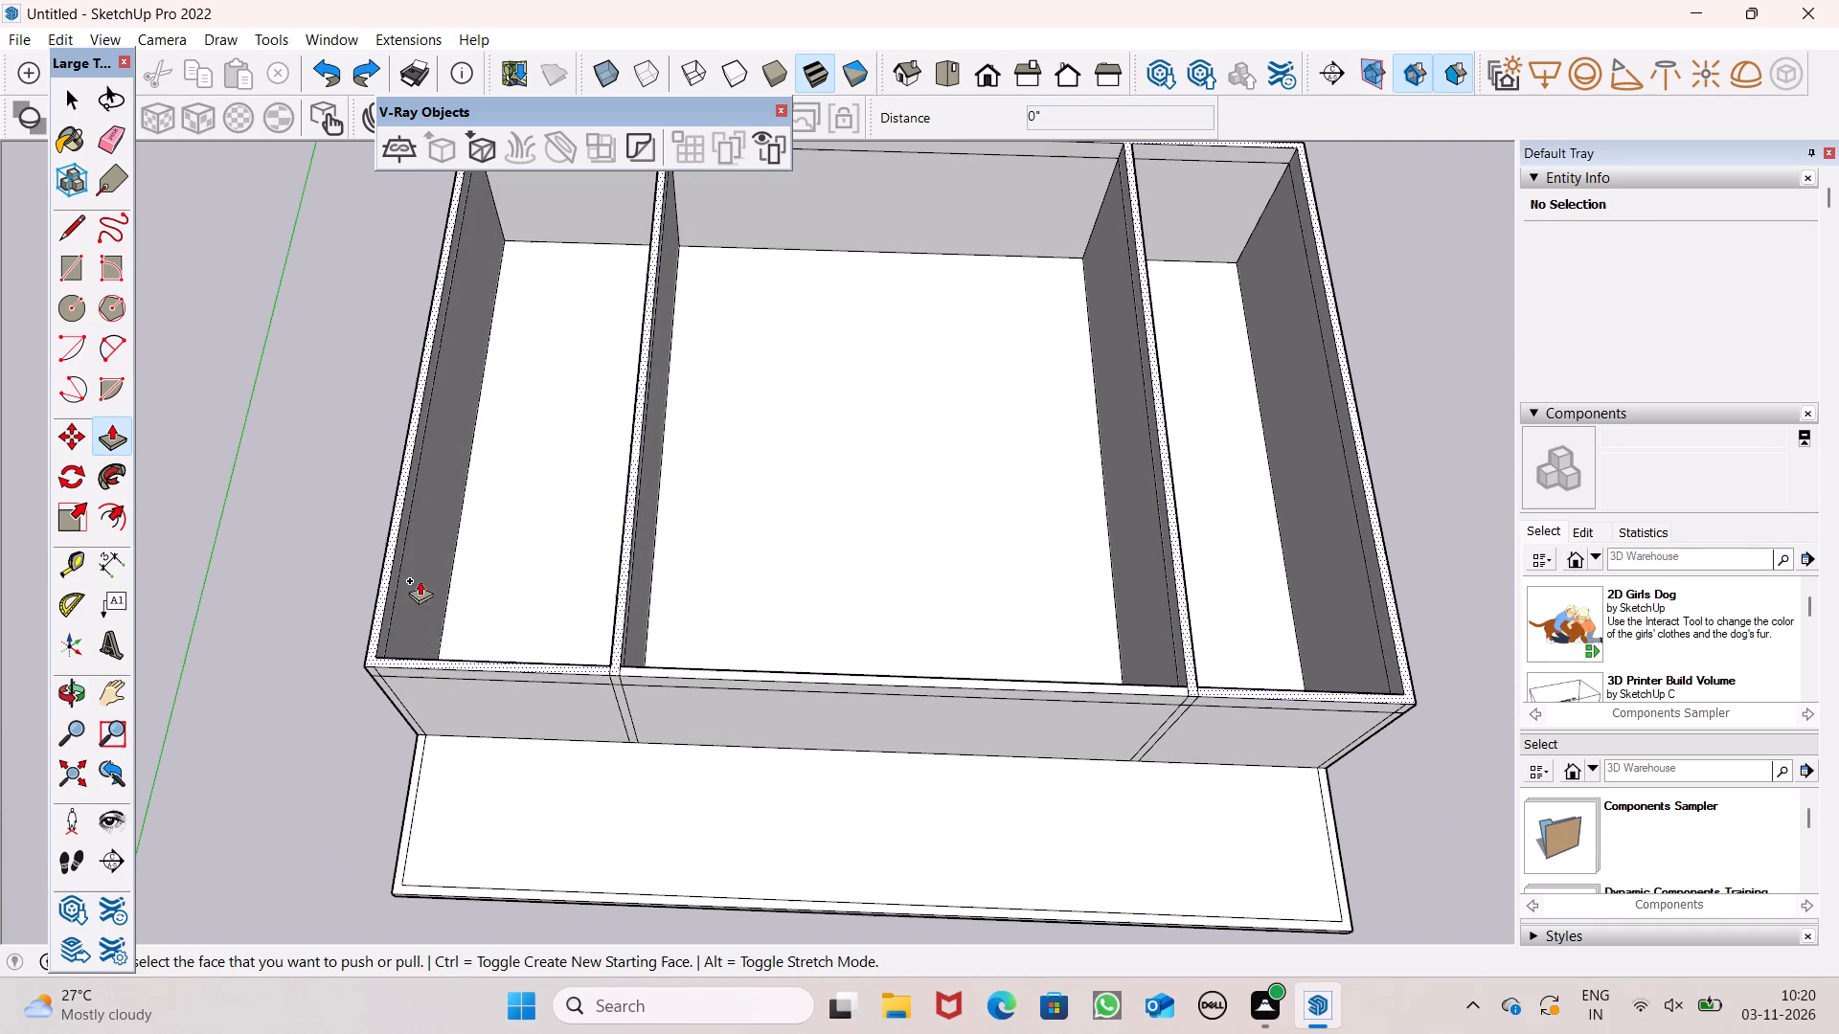
pyautogui.click(117, 141)
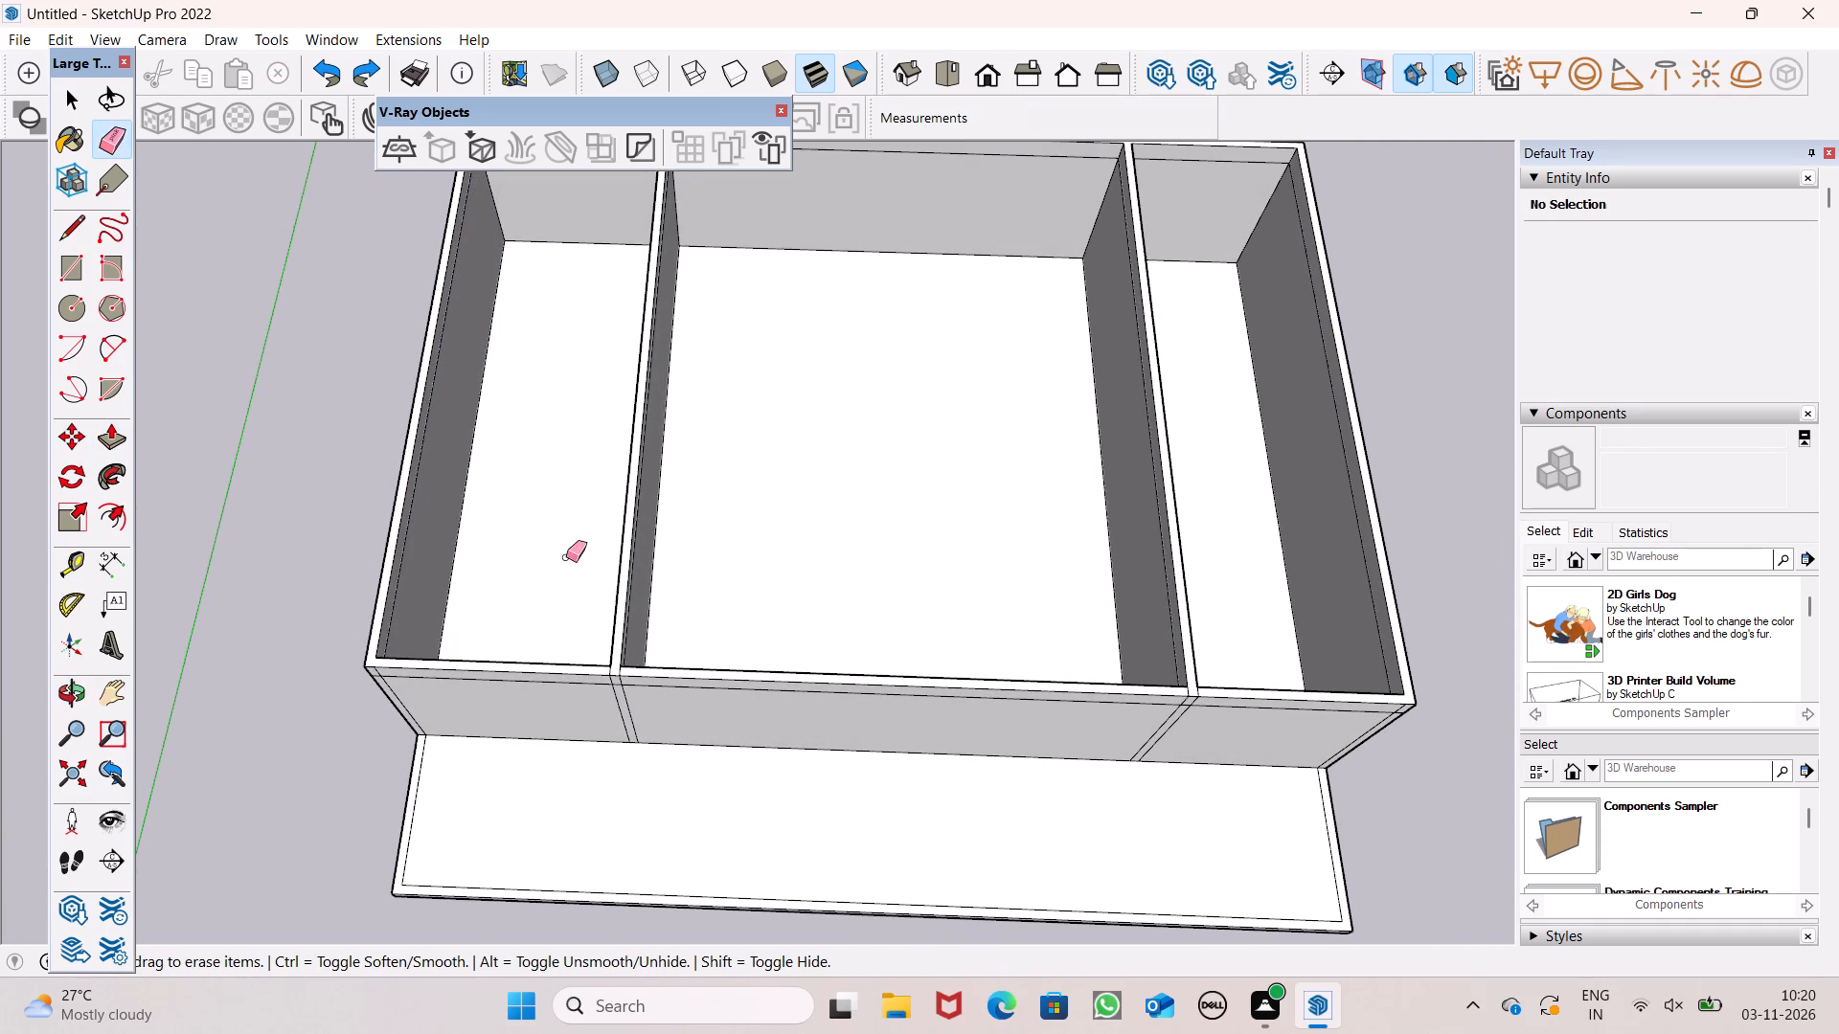
pyautogui.scroll(7, 583, 609)
pyautogui.scroll(5, 638, 687)
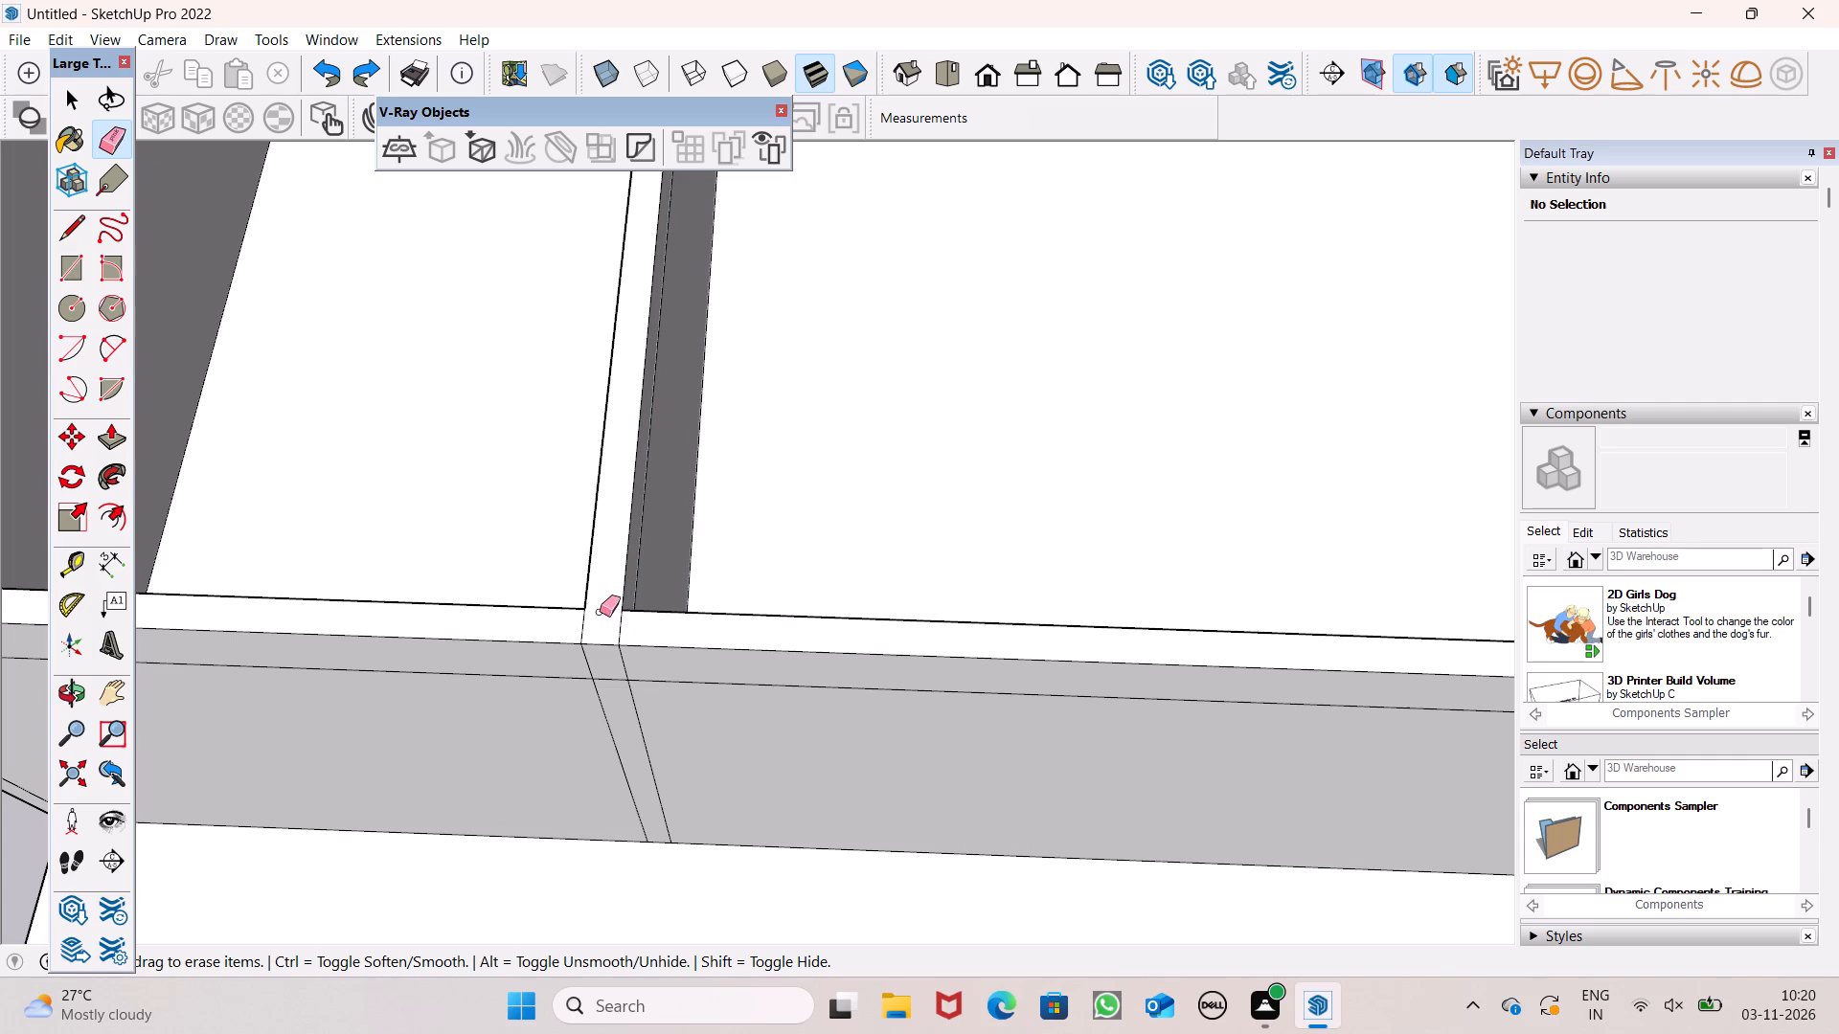
pyautogui.click(622, 618)
pyautogui.scroll(-14, 520, 515)
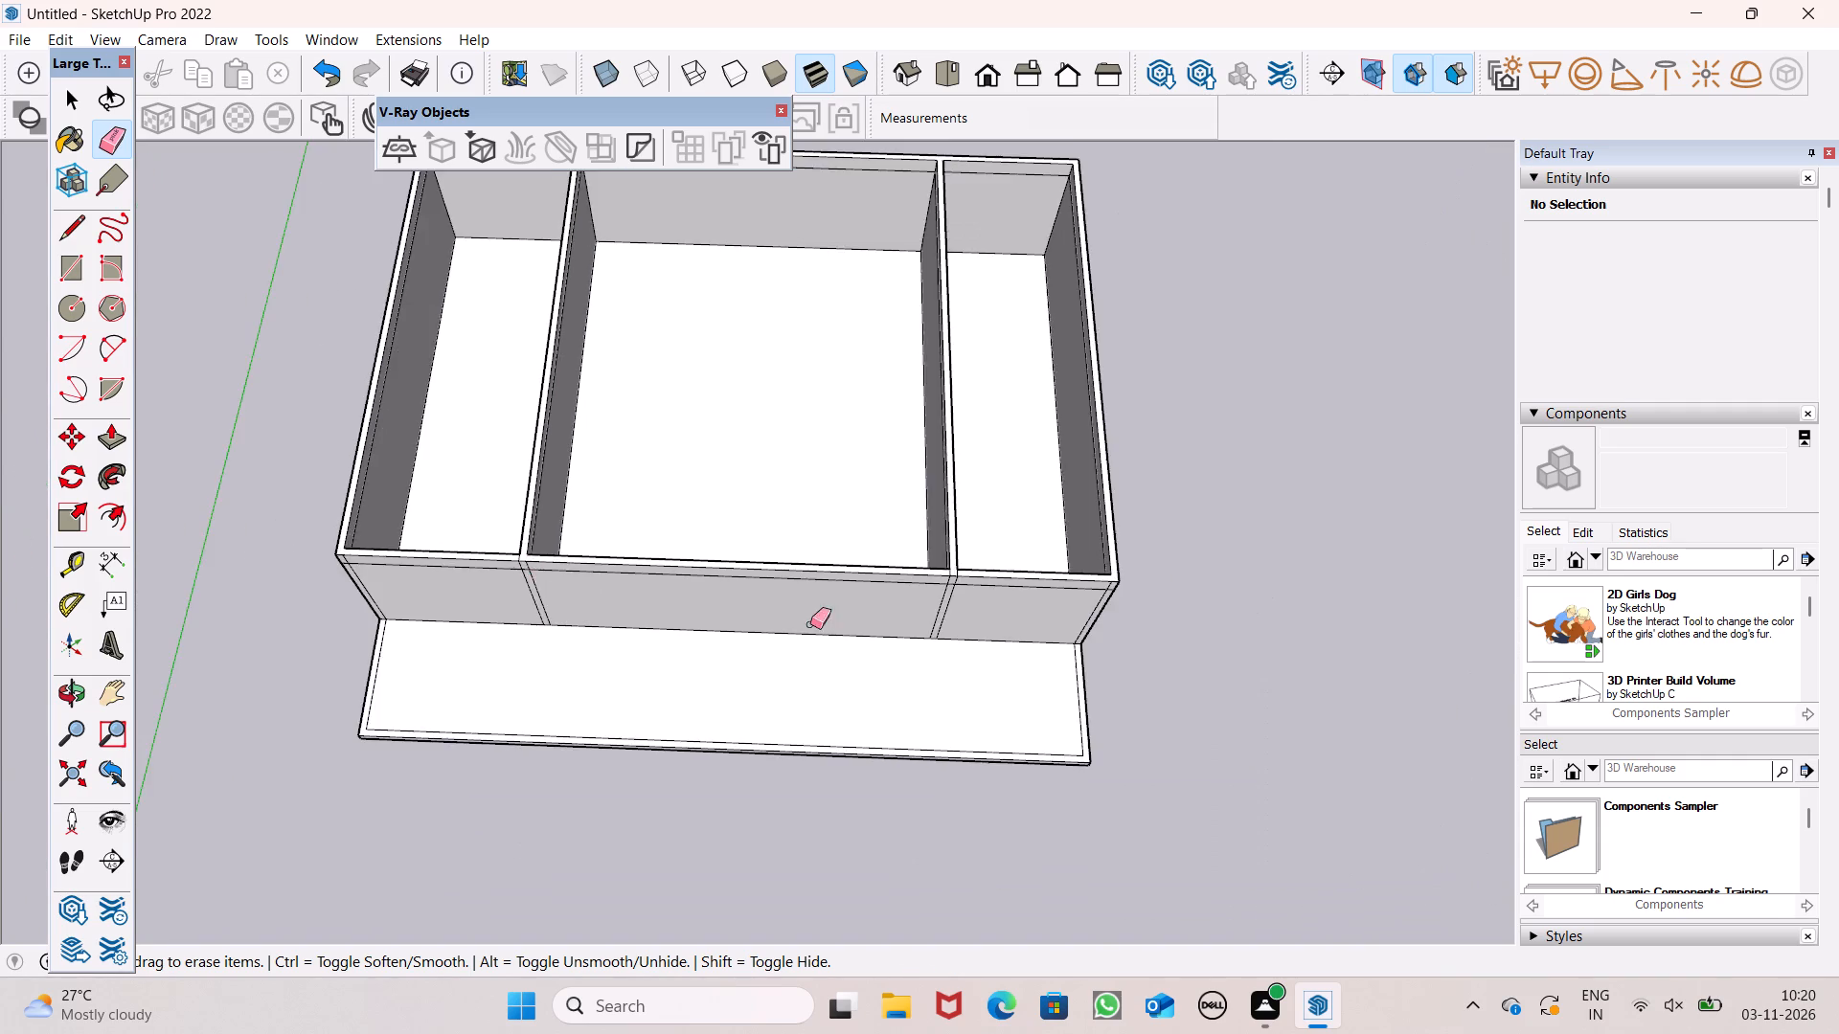
pyautogui.scroll(8, 822, 624)
pyautogui.scroll(6, 1044, 557)
pyautogui.click(1053, 446)
# Push/Pull the joined top face of the perimeter, cross and partition walls up 15' as a new starting face.
pyautogui.scroll(-3, 989, 520)
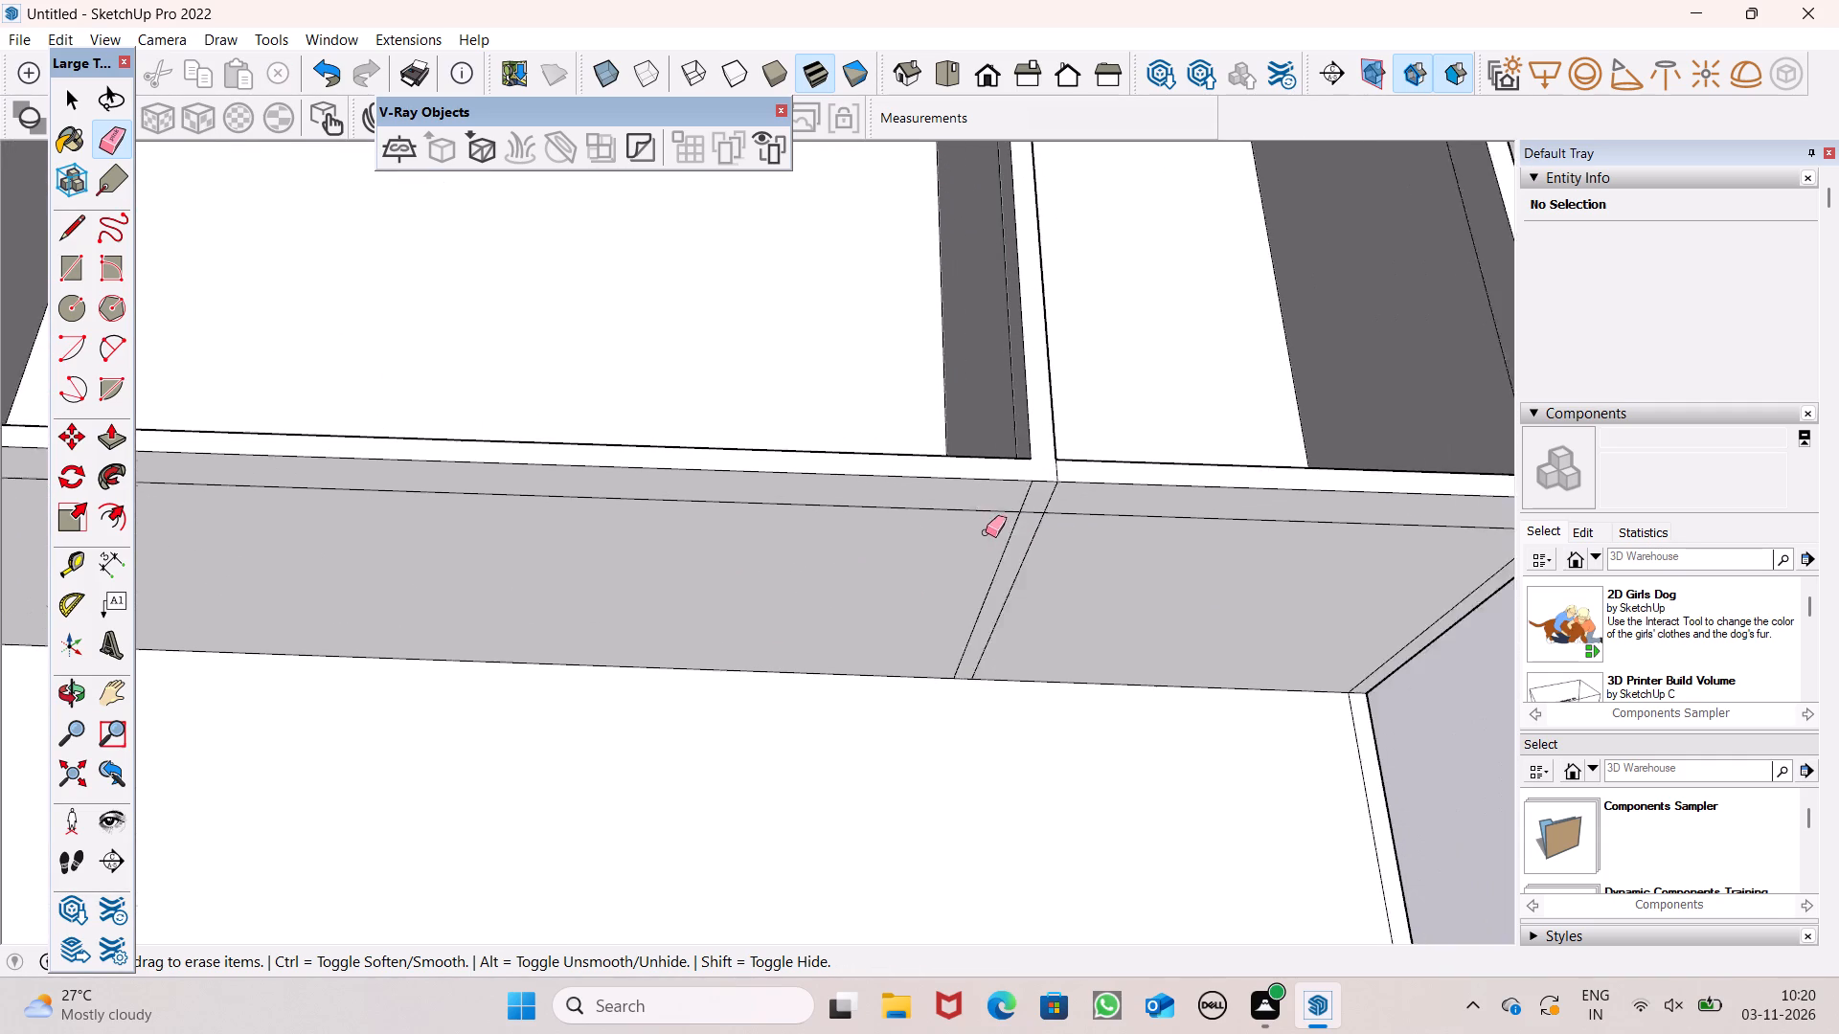
pyautogui.scroll(-8, 986, 532)
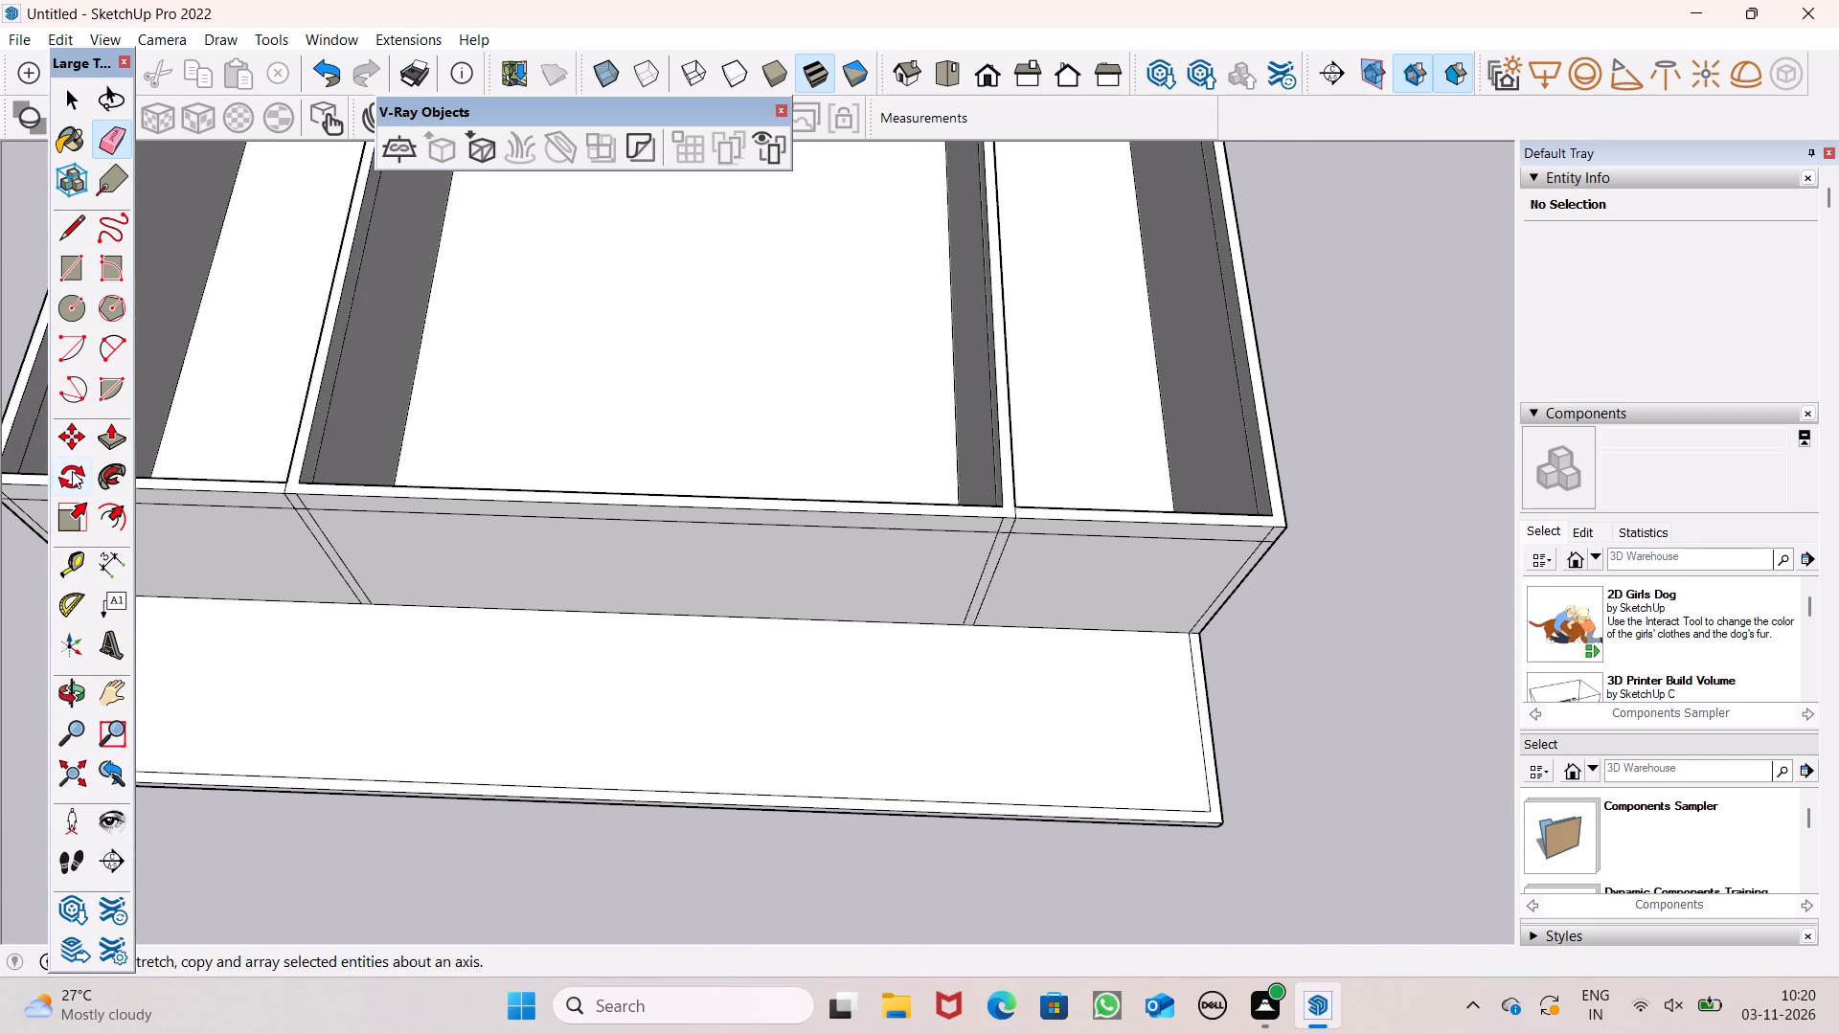
pyautogui.click(123, 427)
pyautogui.moveTo(290, 480); pyautogui.dragTo(288, 478)
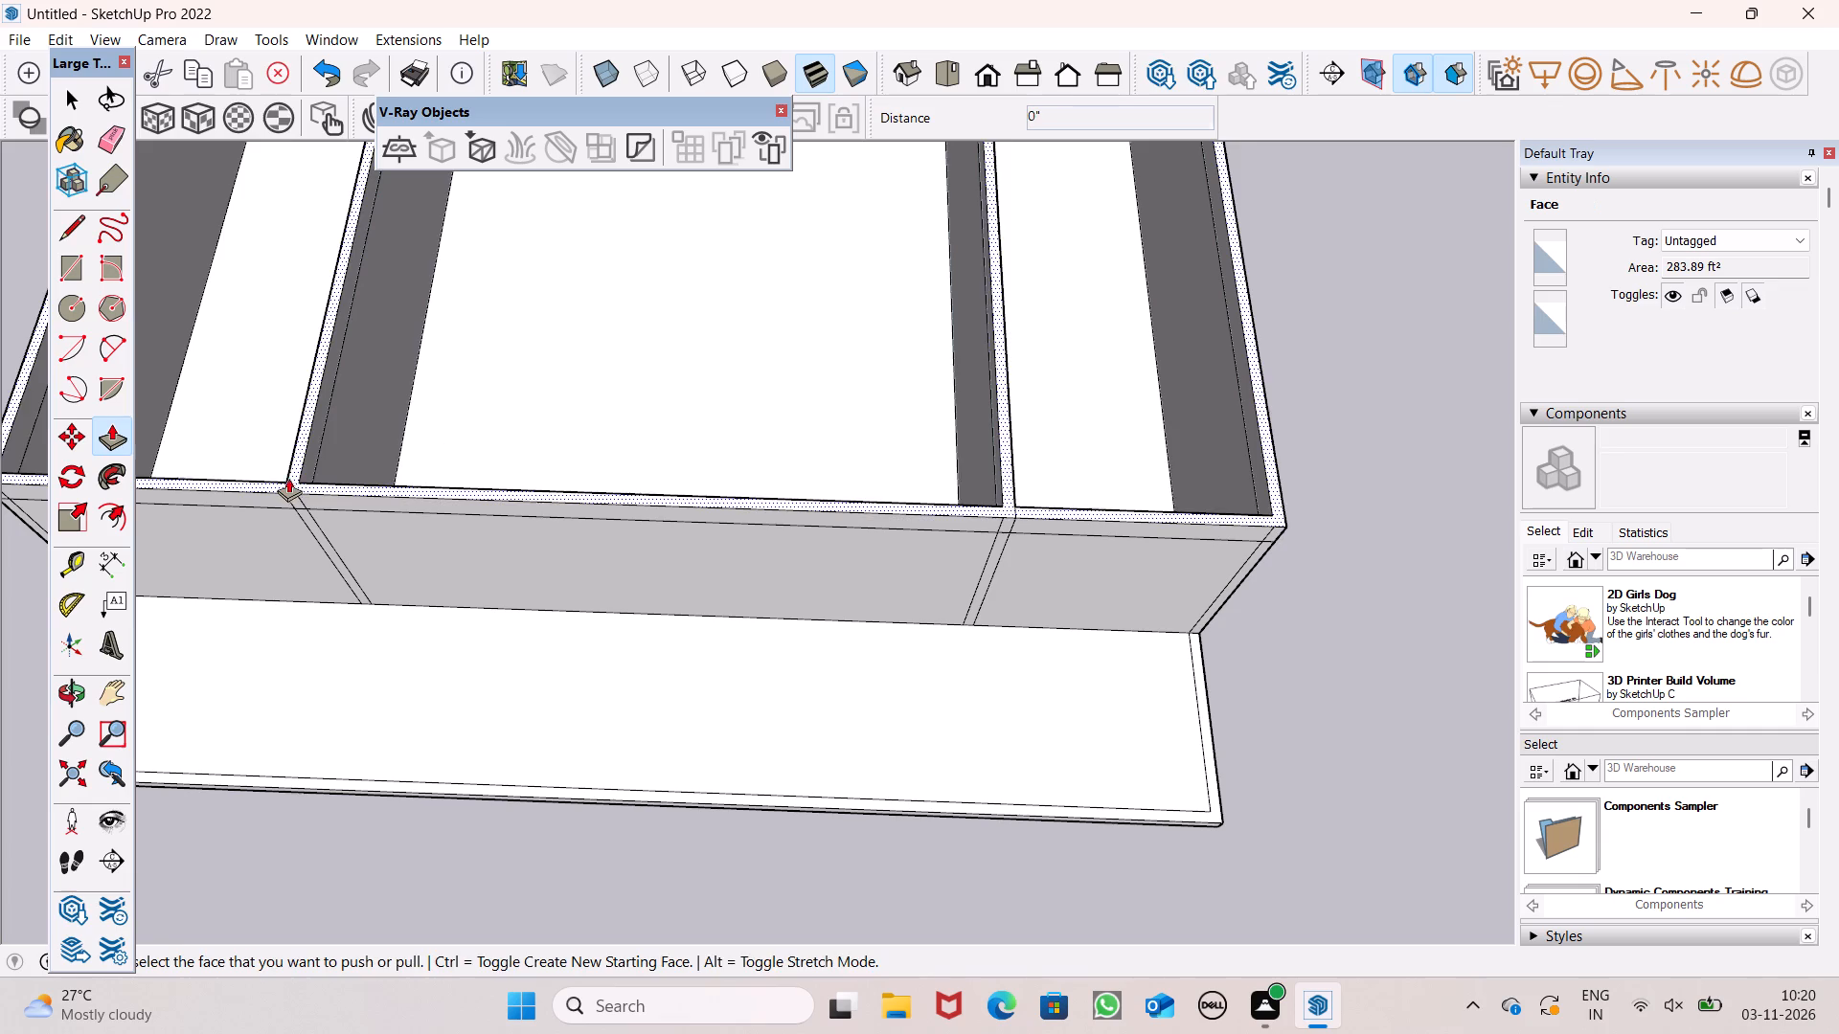
pyautogui.moveTo(288, 478); pyautogui.dragTo(238, 324)
pyautogui.write("15'")
pyautogui.press('Return')
# Push/Pull the top face of the second wall level up another 2' as a new starting face.
pyautogui.moveTo(198, 347); pyautogui.dragTo(183, 293)
pyautogui.press('2')
pyautogui.press("'")
pyautogui.press('Return')
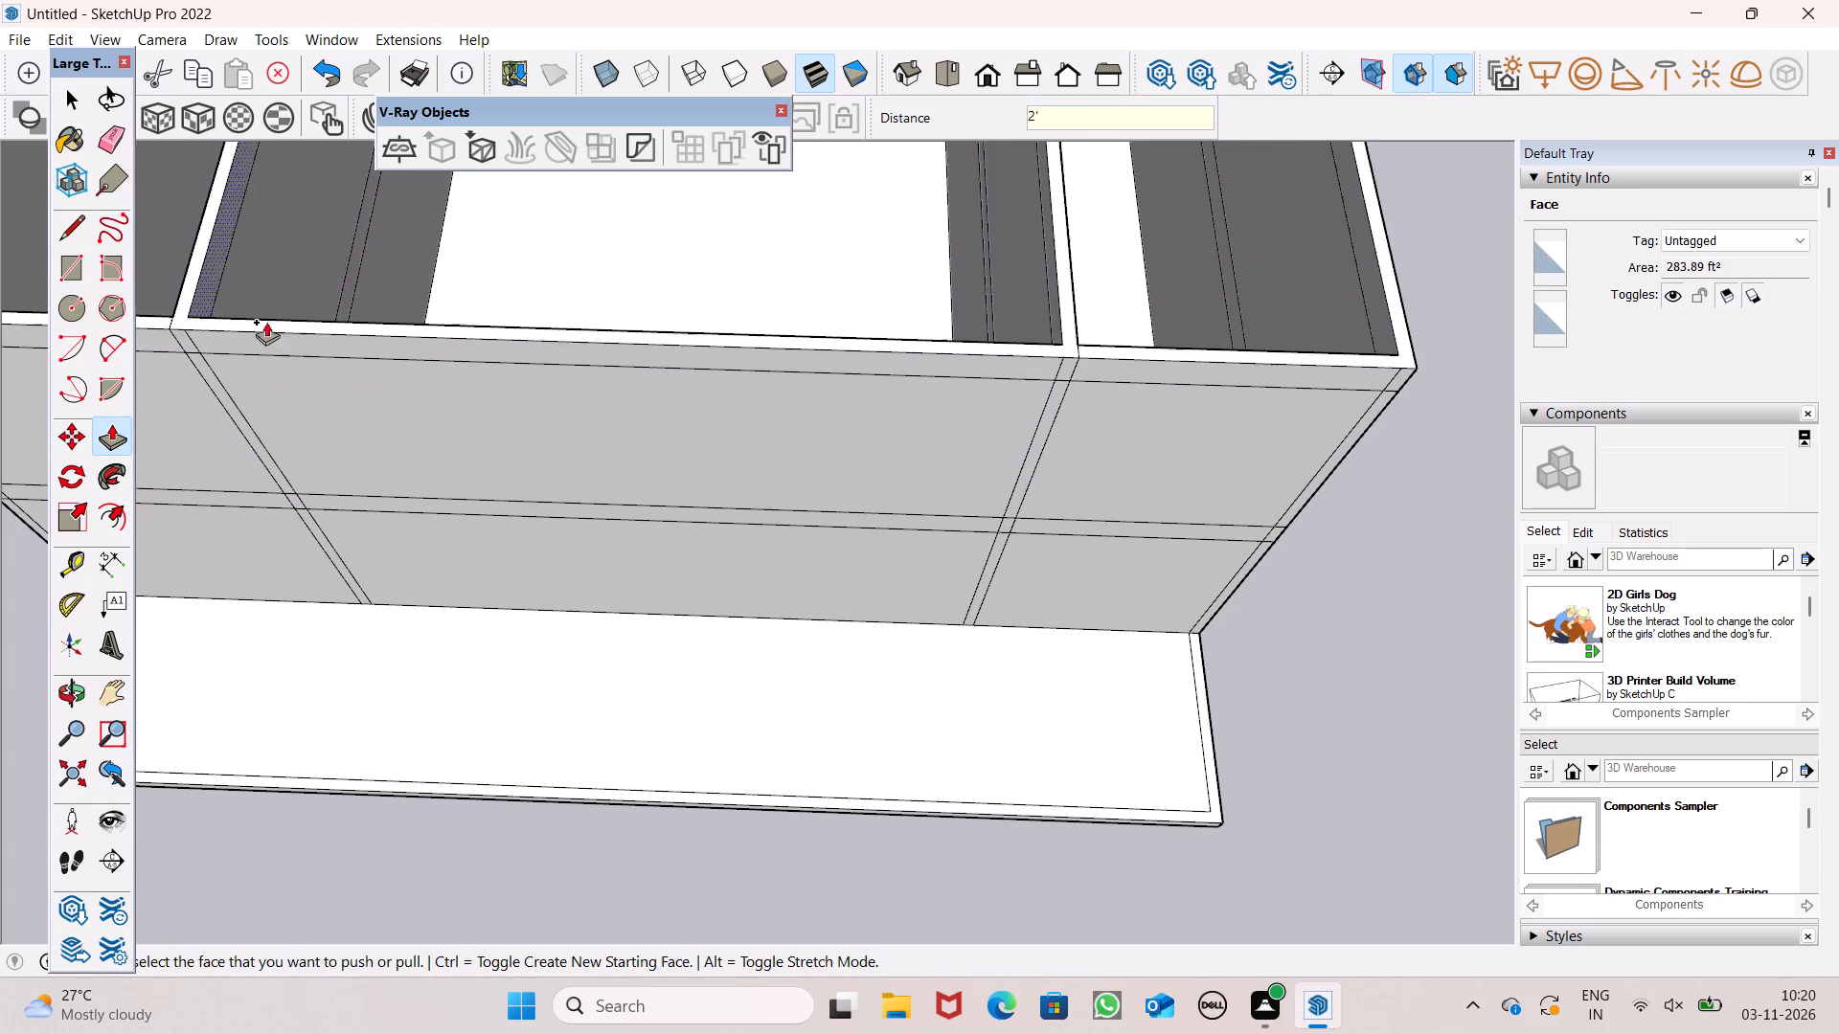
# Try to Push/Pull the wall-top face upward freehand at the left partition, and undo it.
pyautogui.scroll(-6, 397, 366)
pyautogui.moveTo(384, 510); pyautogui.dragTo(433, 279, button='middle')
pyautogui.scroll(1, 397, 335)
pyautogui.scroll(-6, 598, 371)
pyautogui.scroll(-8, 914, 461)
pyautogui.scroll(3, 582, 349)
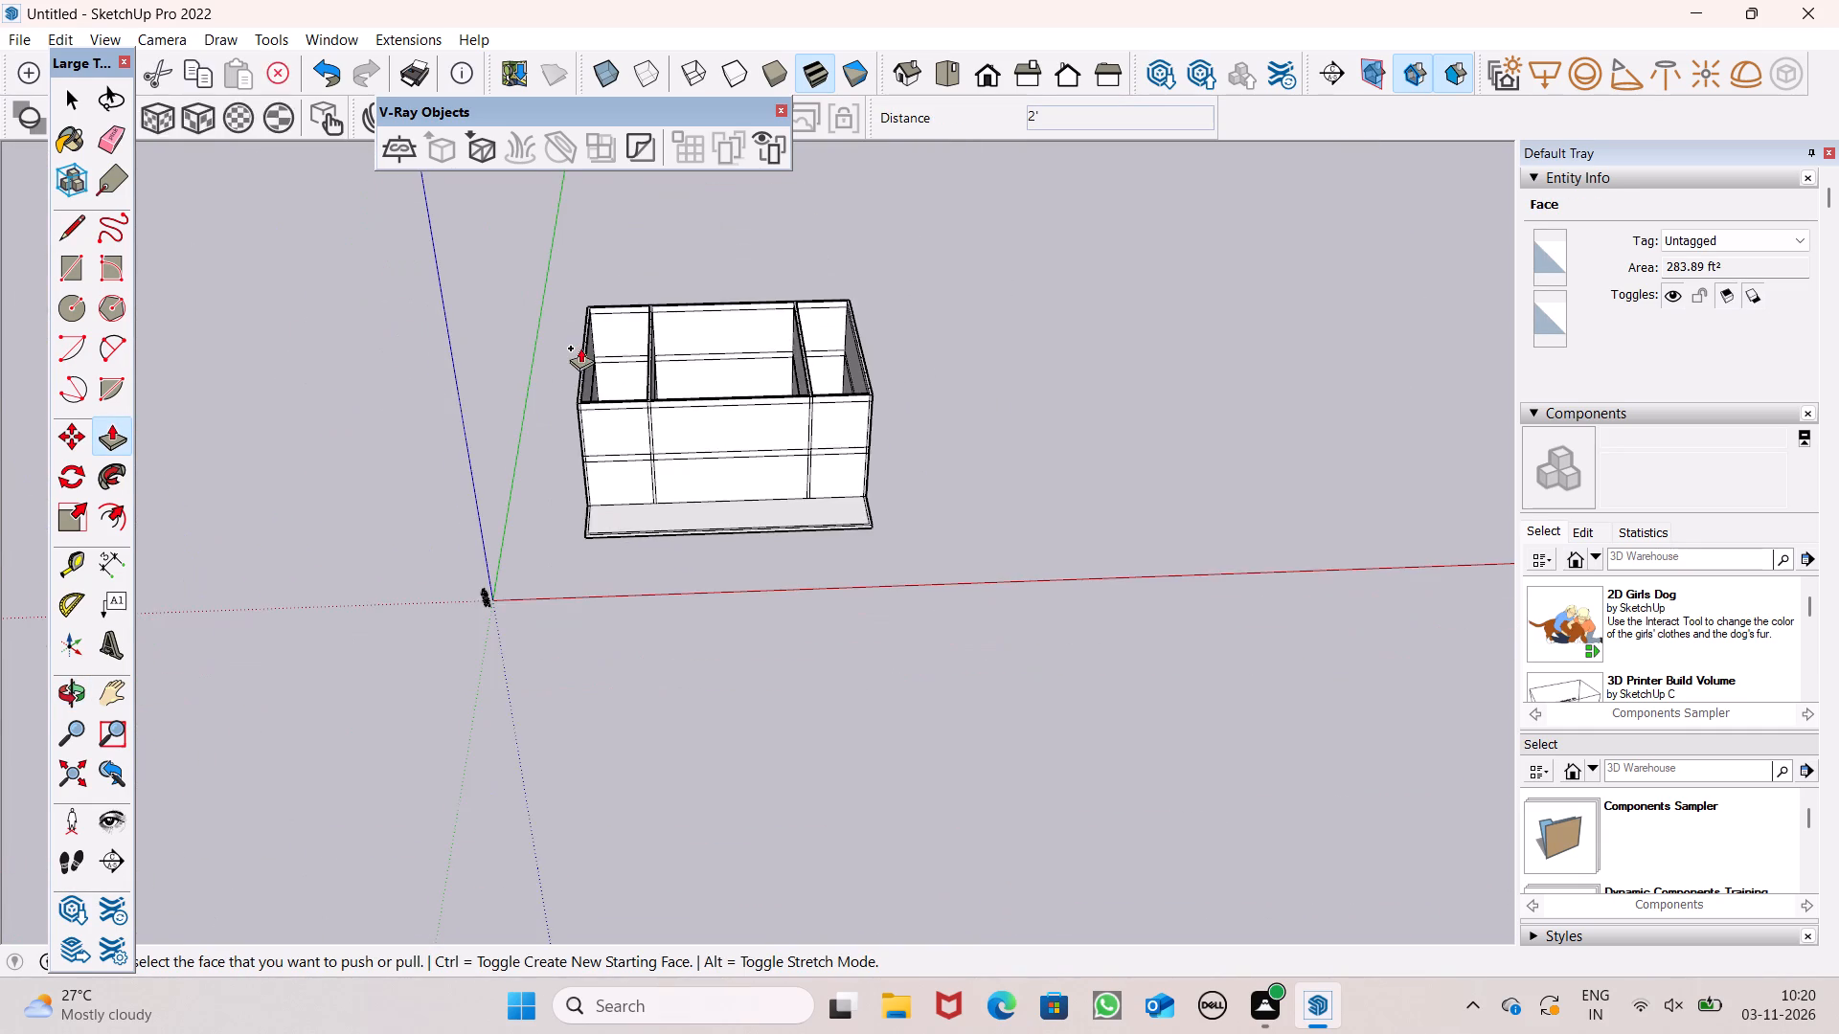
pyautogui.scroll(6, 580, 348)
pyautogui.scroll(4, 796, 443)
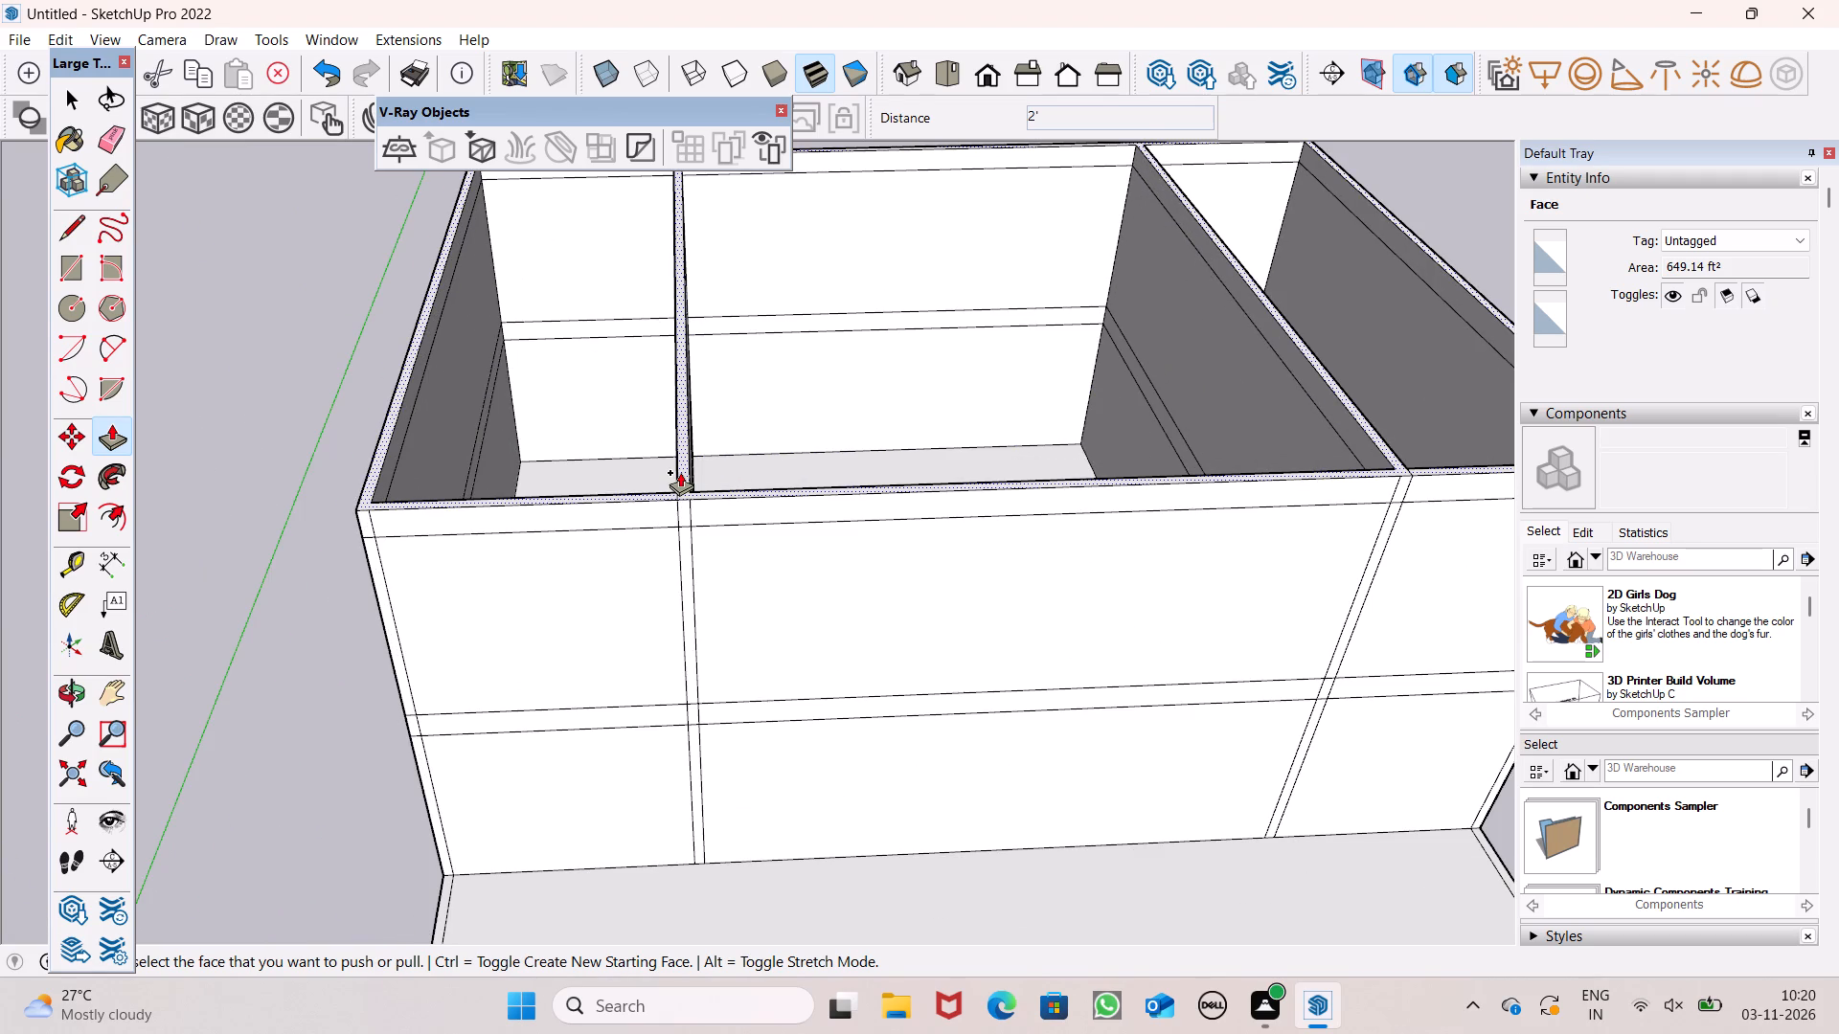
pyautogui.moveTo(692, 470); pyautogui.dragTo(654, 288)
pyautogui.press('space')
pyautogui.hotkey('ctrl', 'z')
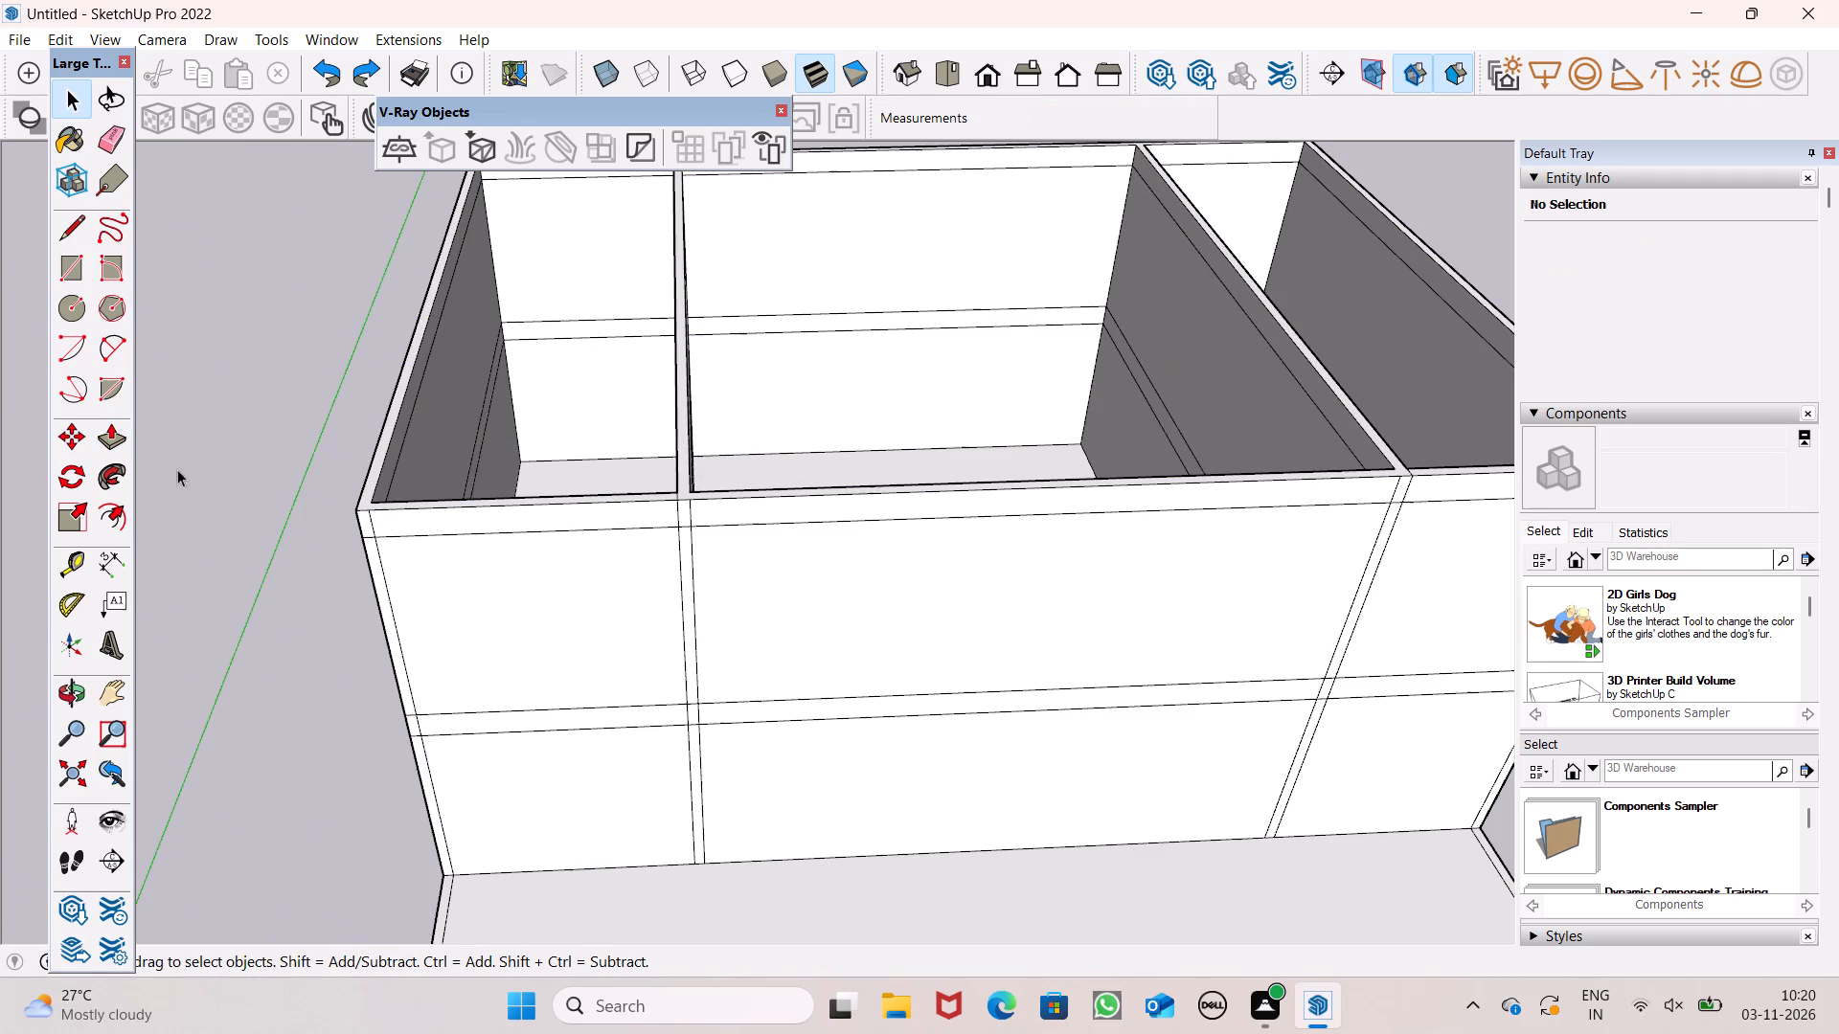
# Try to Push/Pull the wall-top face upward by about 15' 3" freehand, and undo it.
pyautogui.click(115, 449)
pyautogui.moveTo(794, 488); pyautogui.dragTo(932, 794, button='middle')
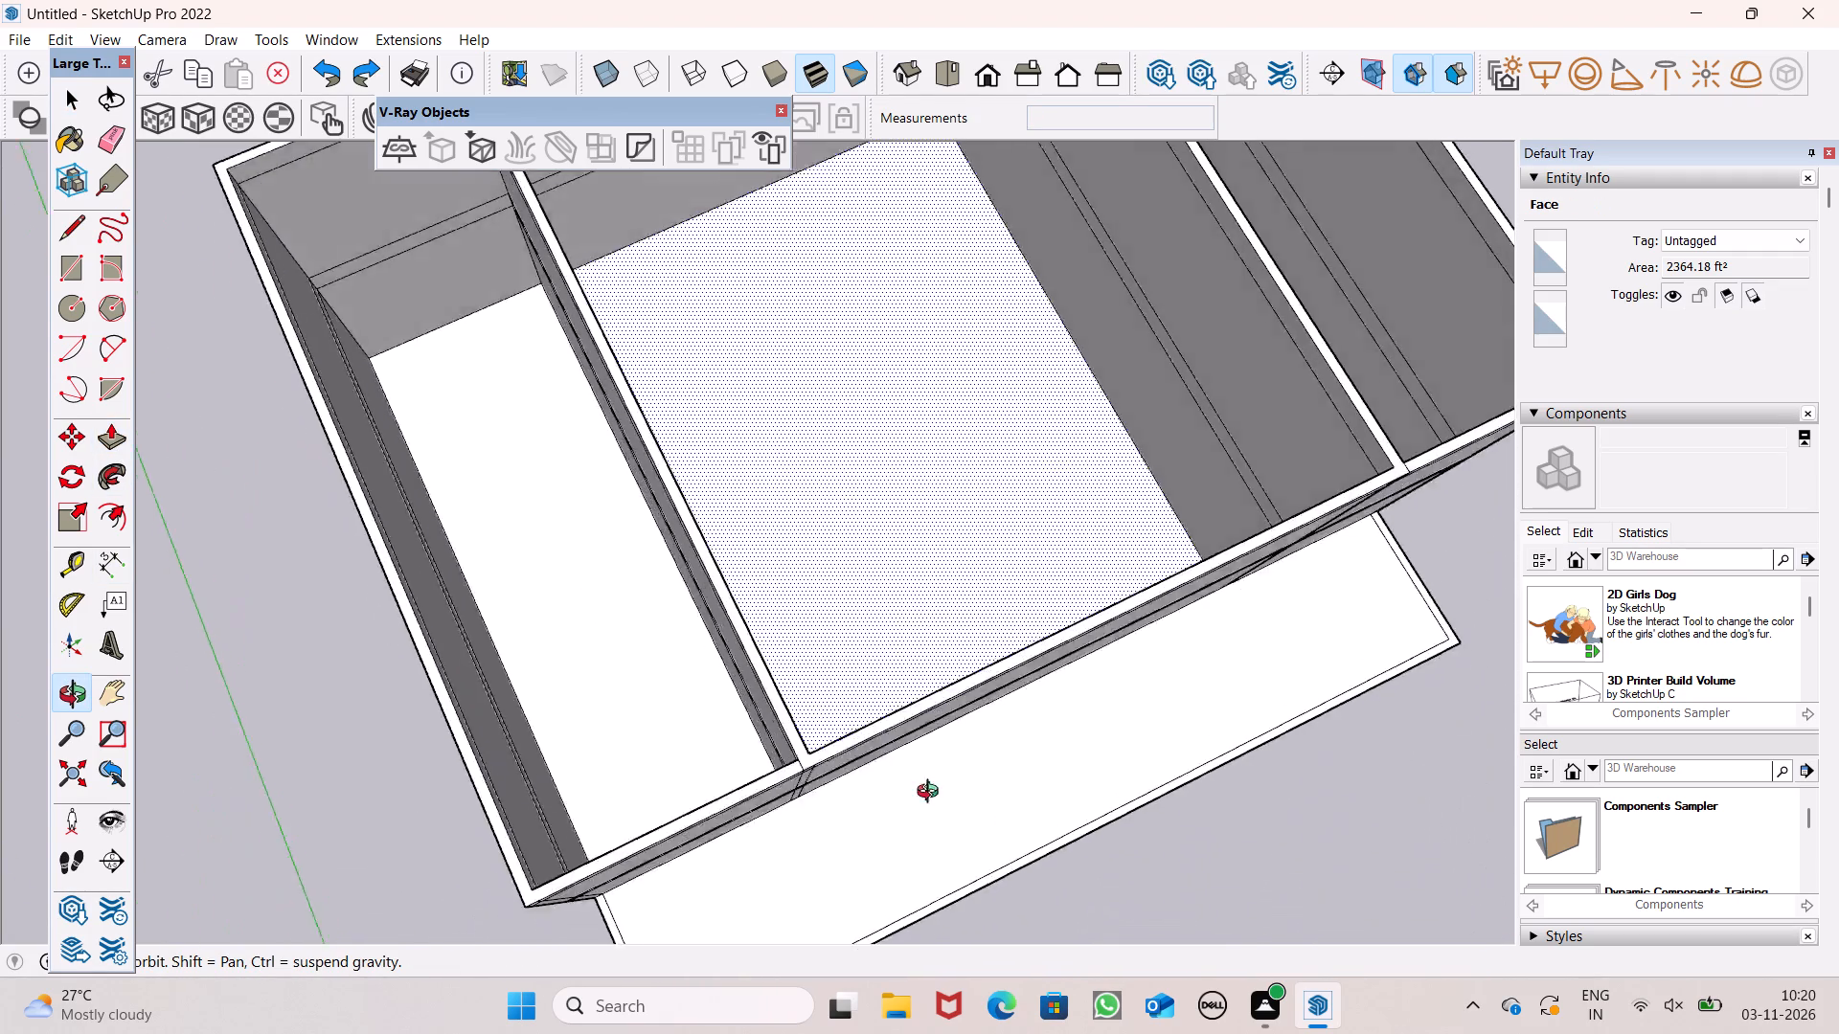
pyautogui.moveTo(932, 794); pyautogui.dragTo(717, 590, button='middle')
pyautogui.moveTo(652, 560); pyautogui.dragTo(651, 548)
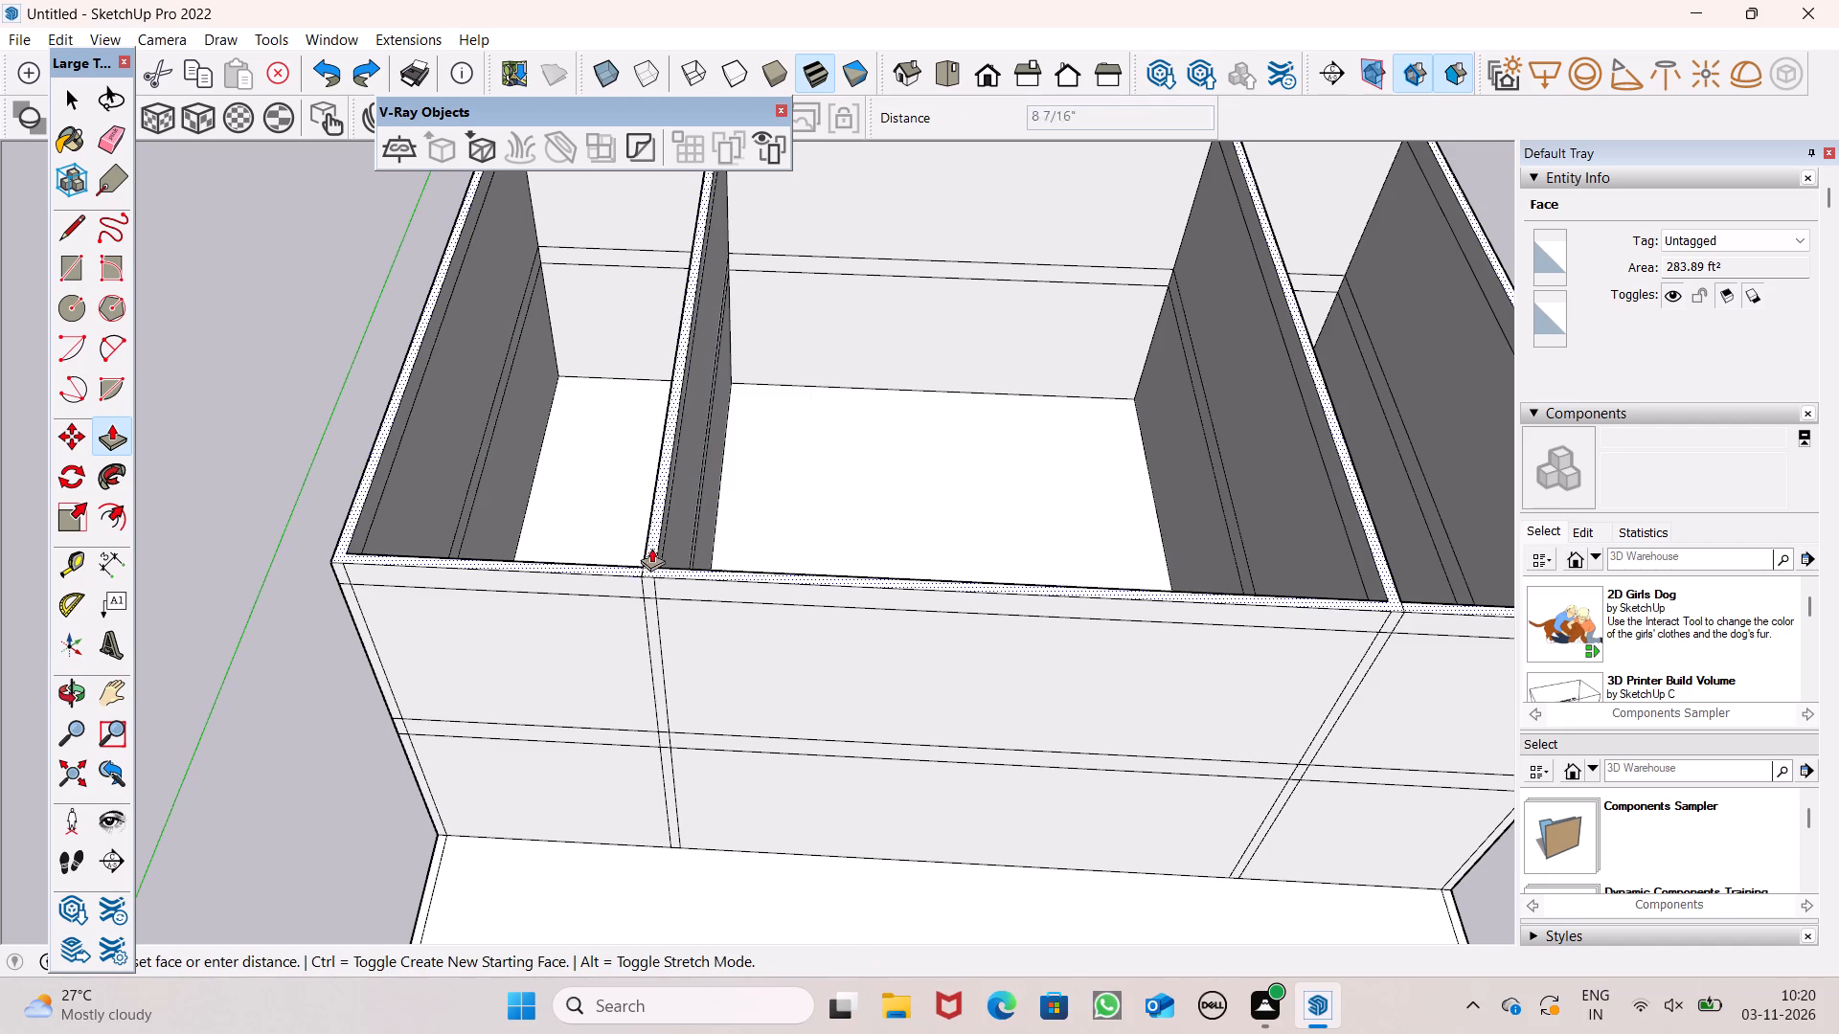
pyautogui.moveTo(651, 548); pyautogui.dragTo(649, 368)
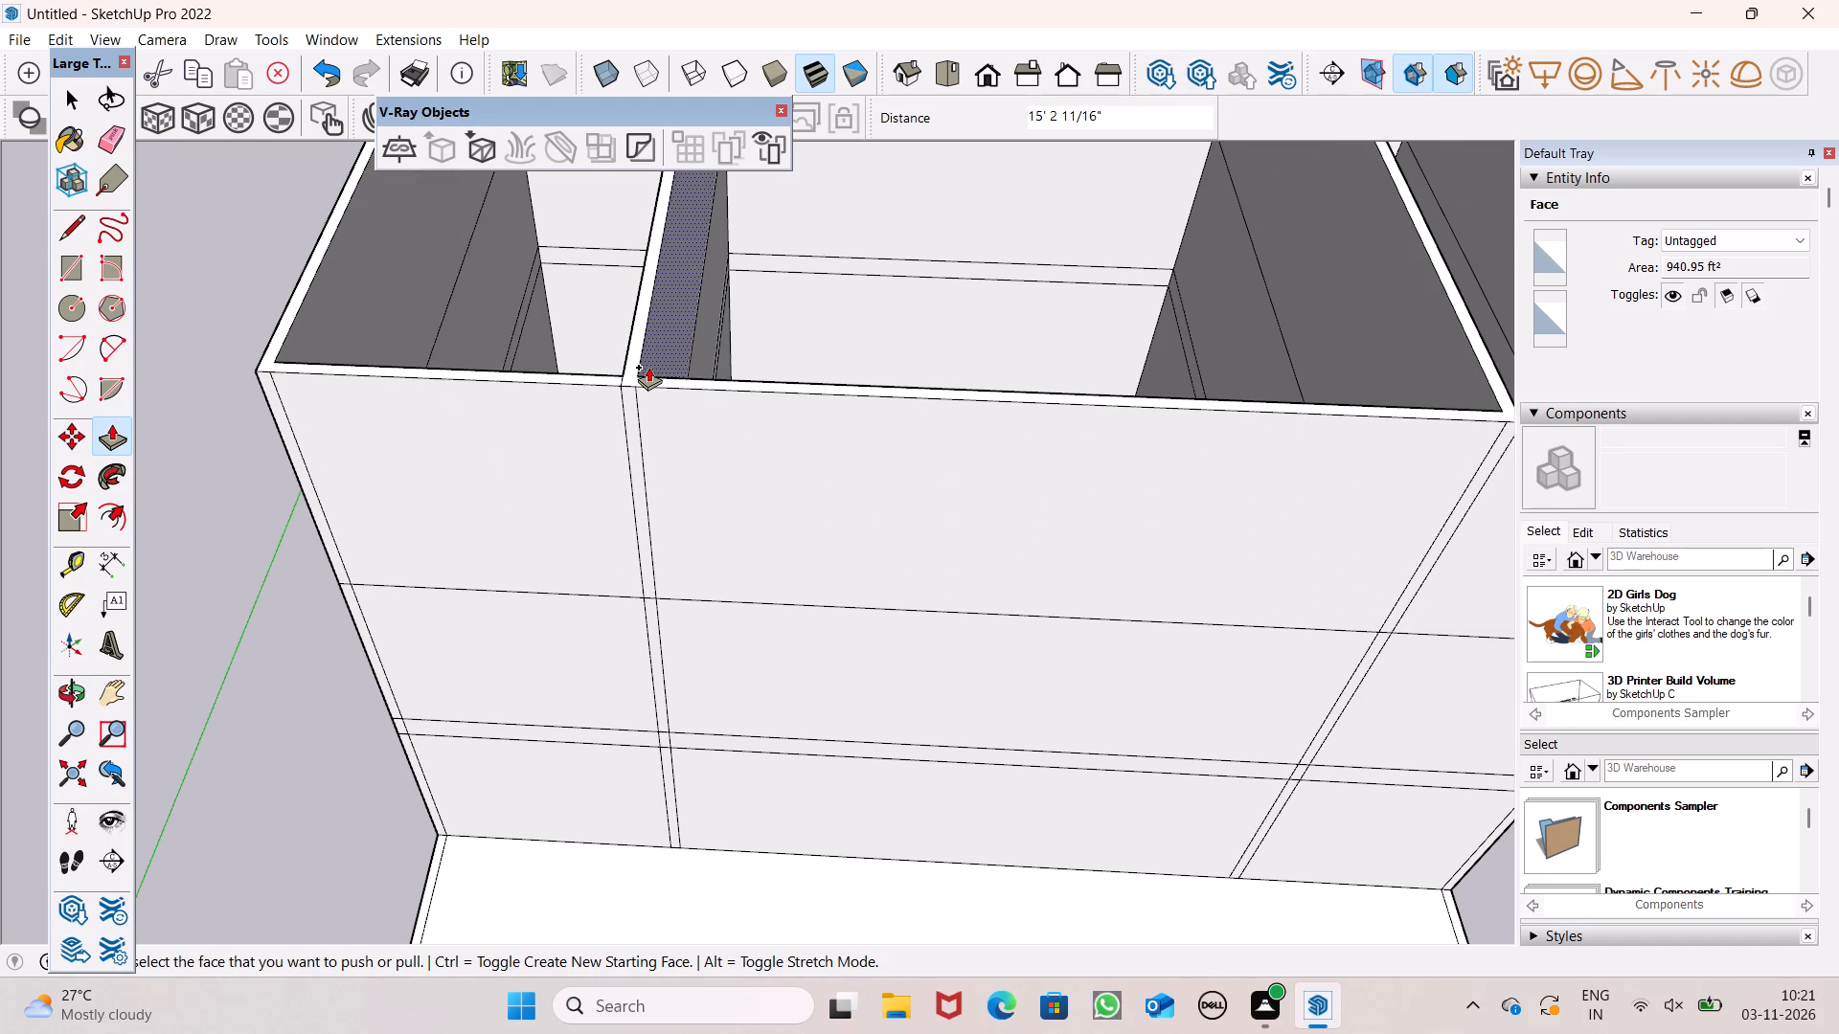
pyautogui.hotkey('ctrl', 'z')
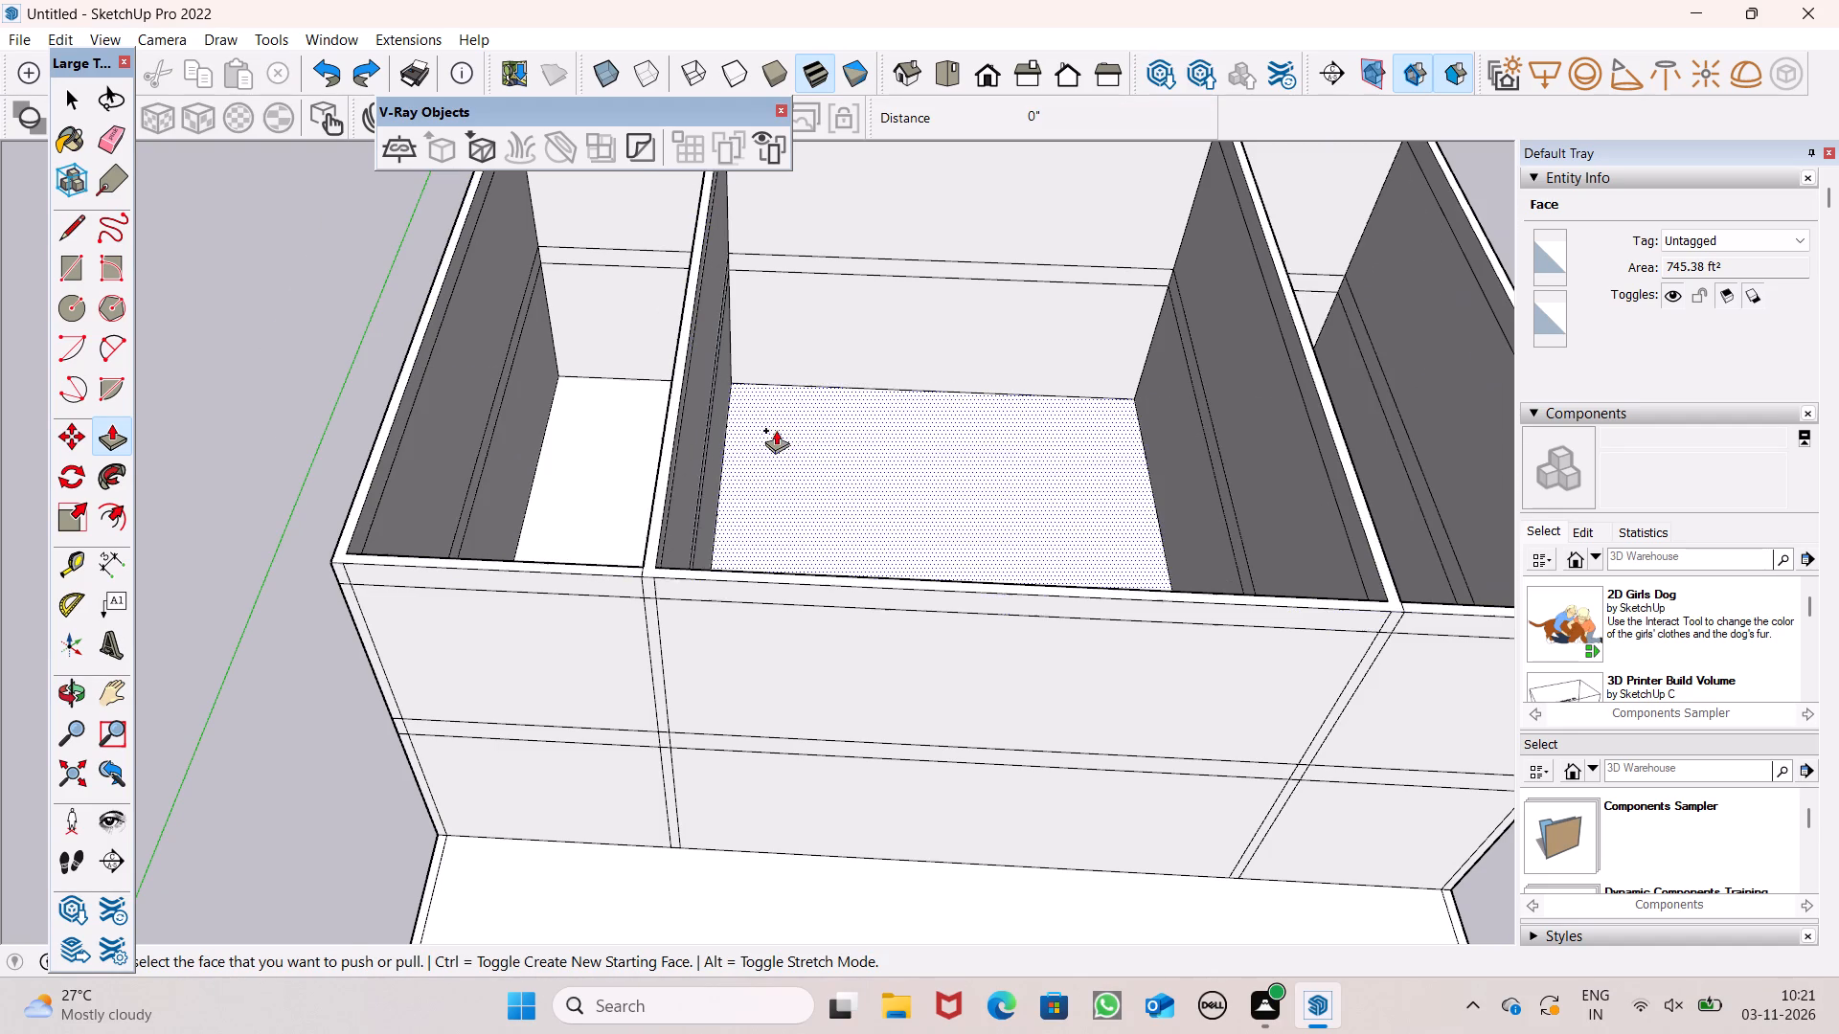
# Push/Pull the connected wall-top face up 15' as a new starting face for the third wall level.
pyautogui.moveTo(648, 562); pyautogui.dragTo(646, 382)
pyautogui.write("15'")
pyautogui.press('Return')
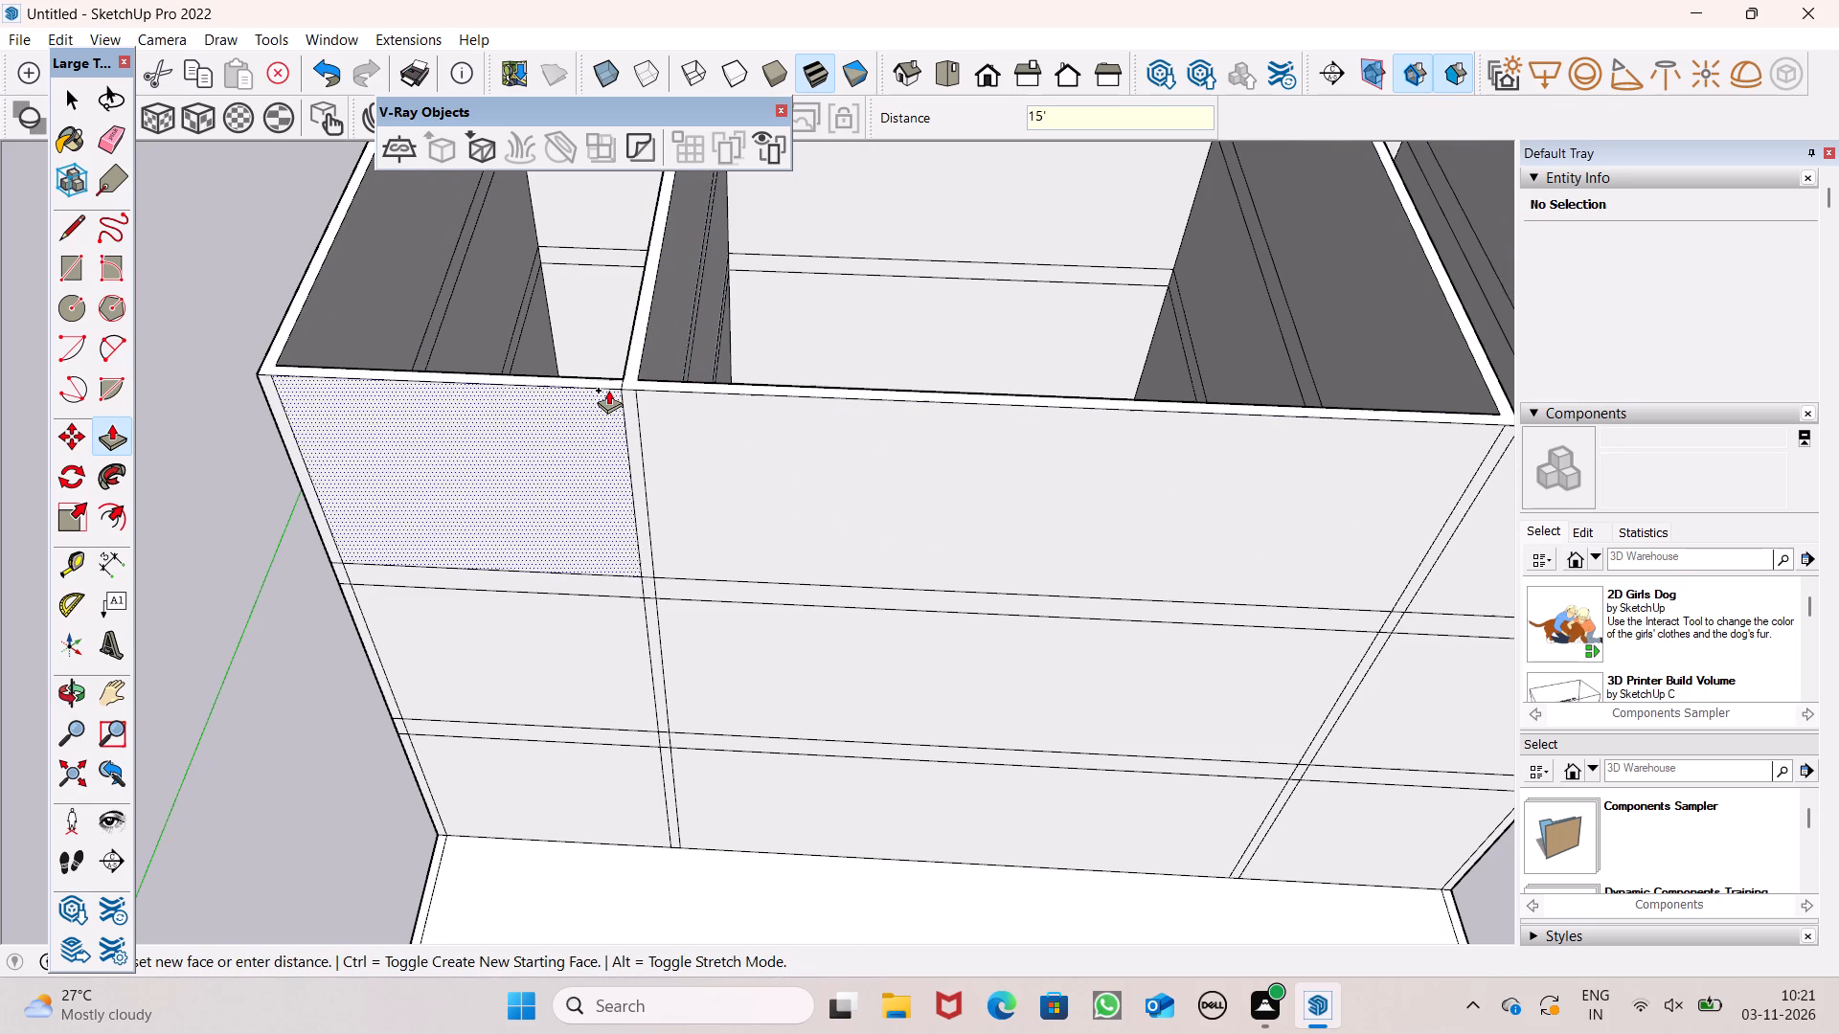
# Measure the height at the front left corner from the wall top to the lower dividing line with the Dimension tool.
pyautogui.scroll(-7, 625, 466)
pyautogui.moveTo(651, 611); pyautogui.dragTo(796, 359, button='middle')
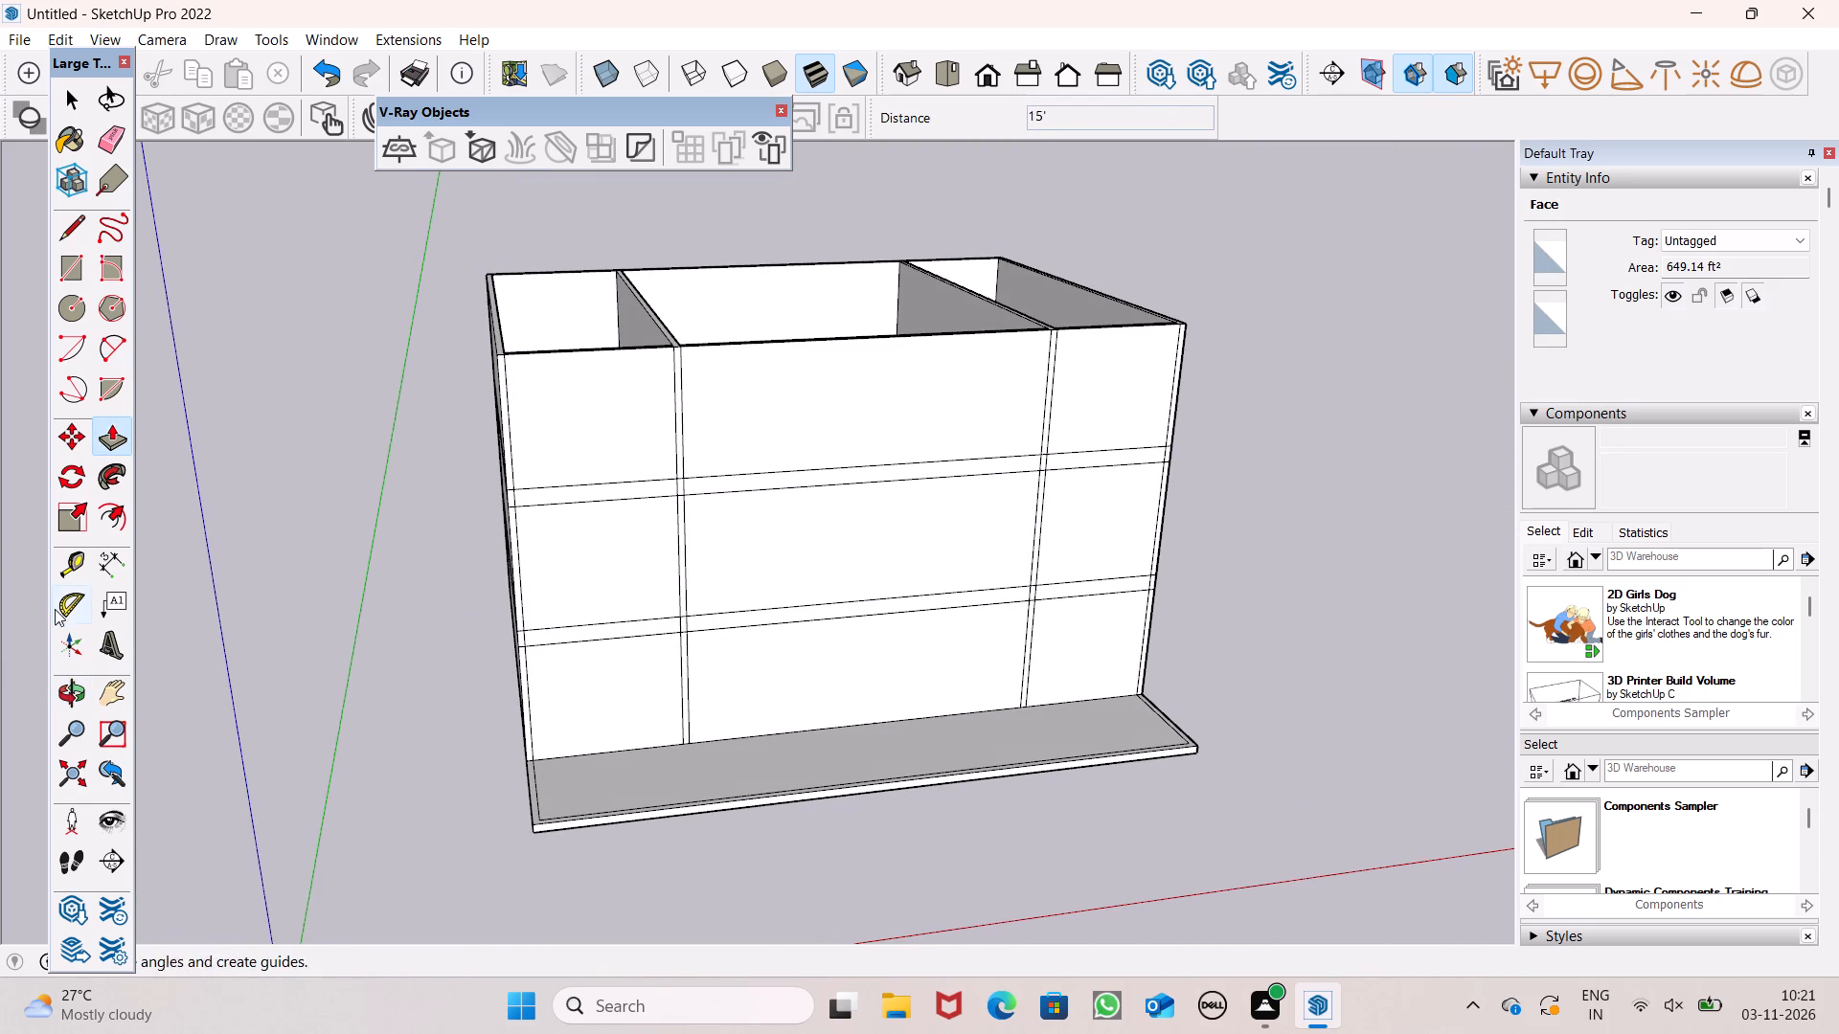
pyautogui.click(89, 555)
pyautogui.scroll(4, 407, 460)
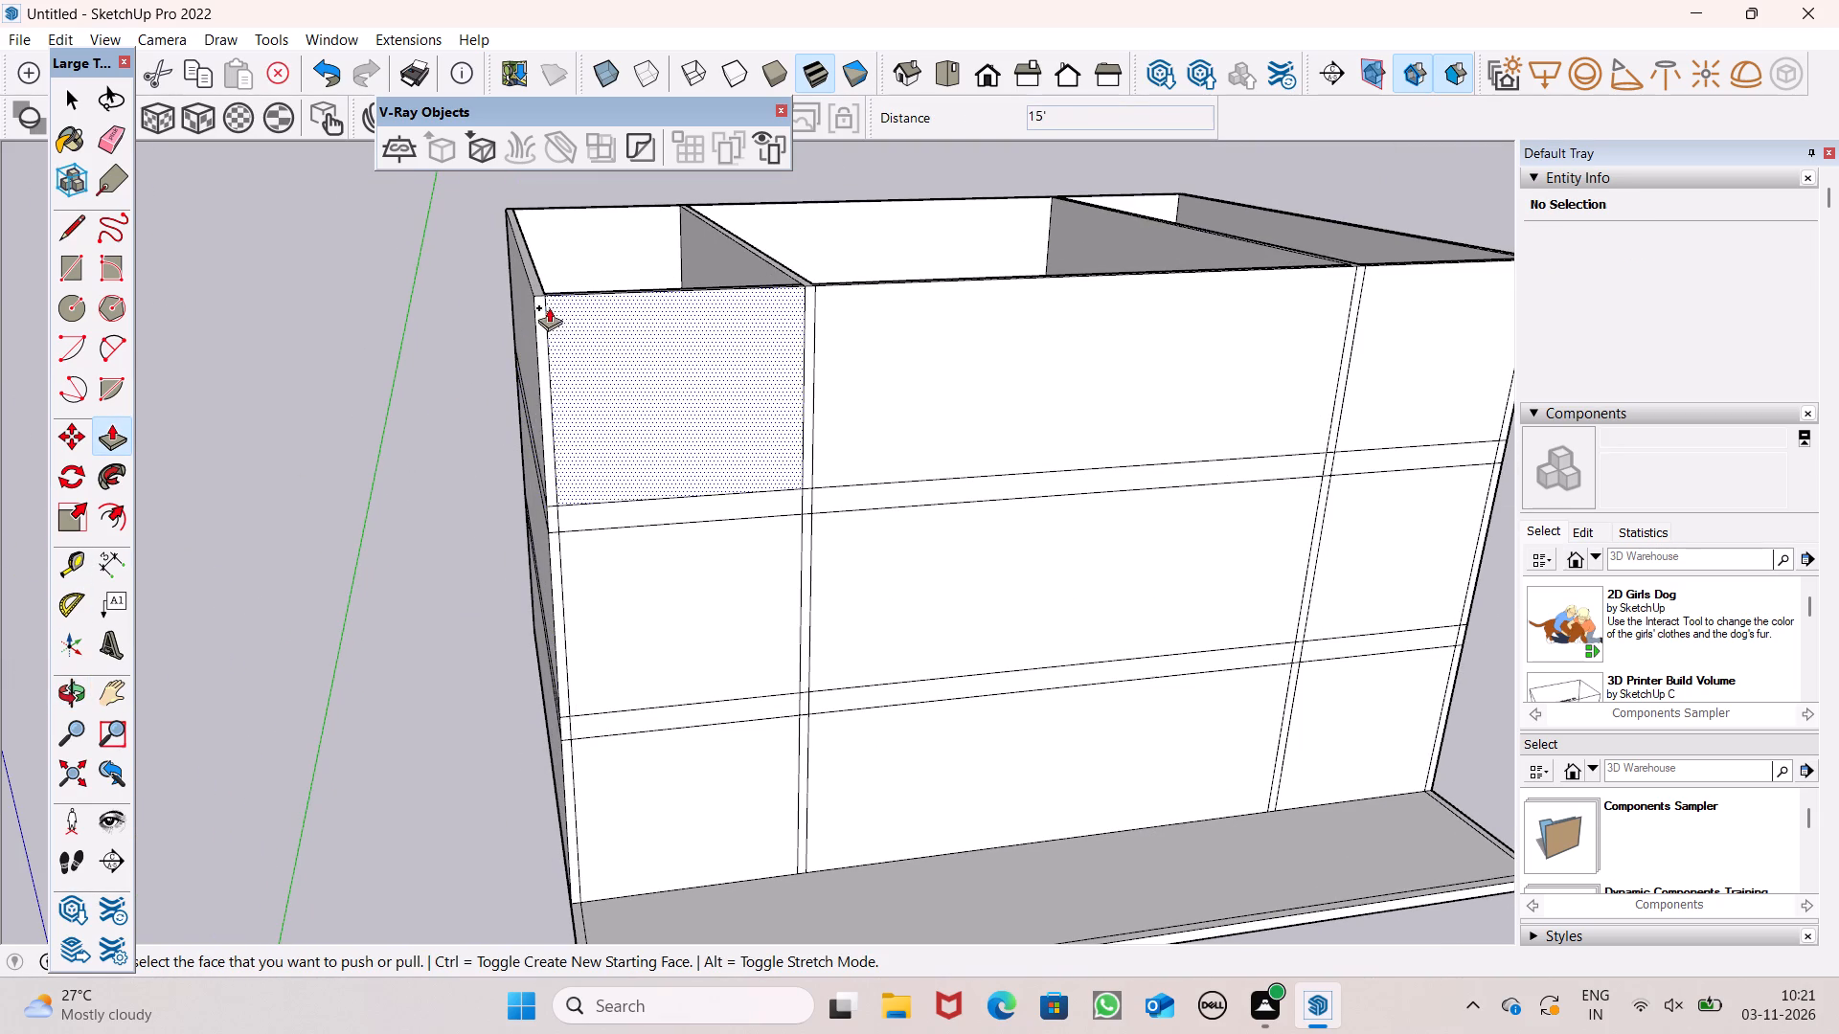
pyautogui.click(118, 569)
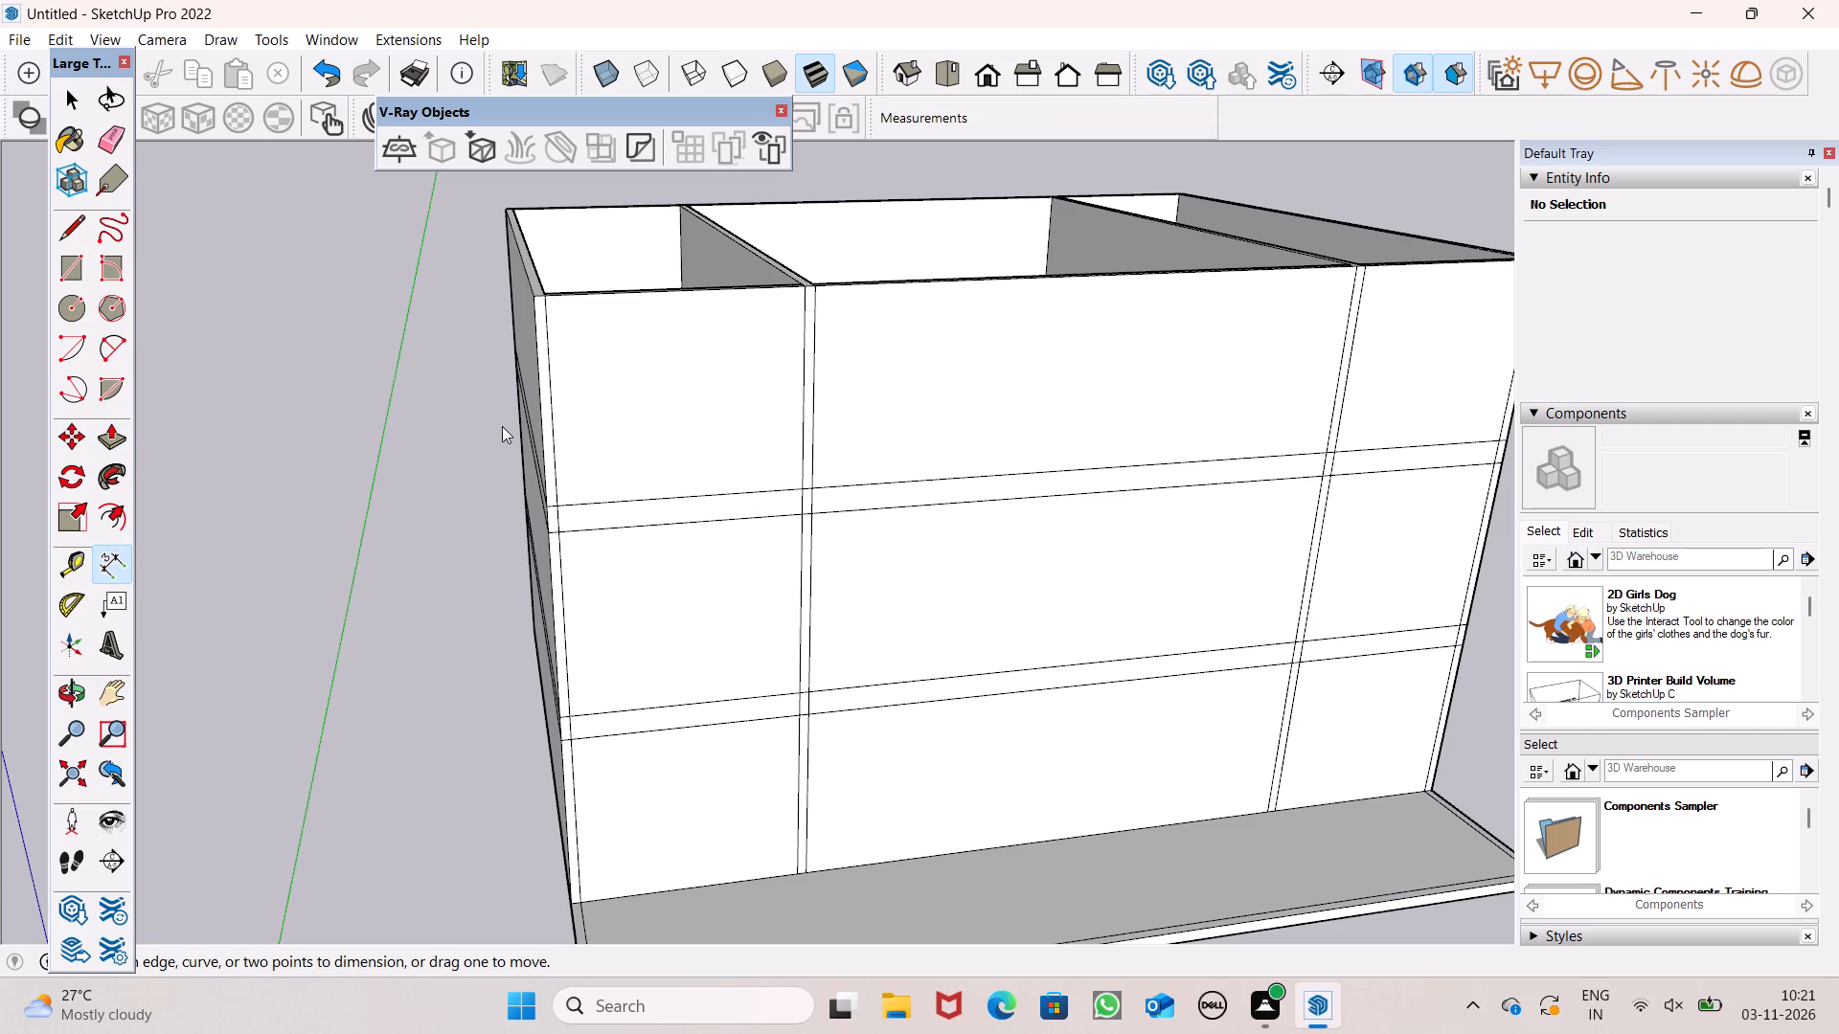
pyautogui.click(544, 306)
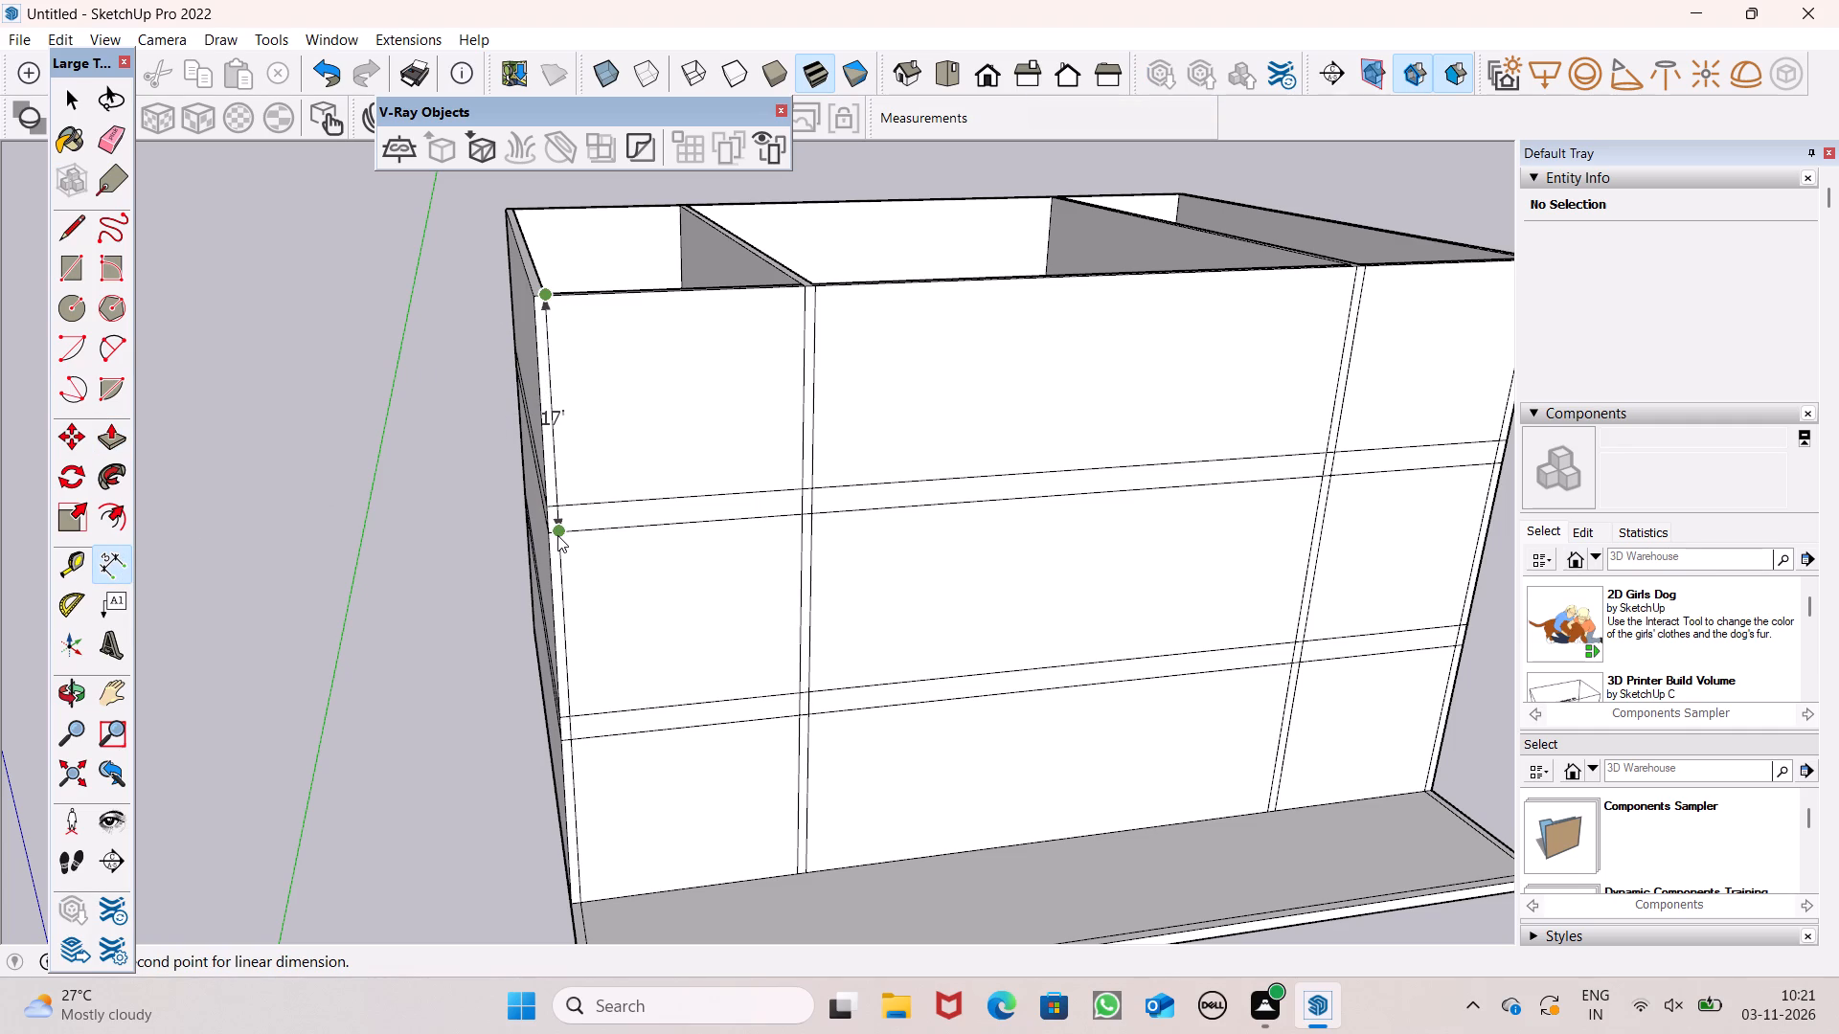
pyautogui.press('space')
# Push/Pull the connected top face of the third wall level up another 2' as a new starting face.
pyautogui.scroll(-9, 431, 716)
pyautogui.scroll(4, 365, 418)
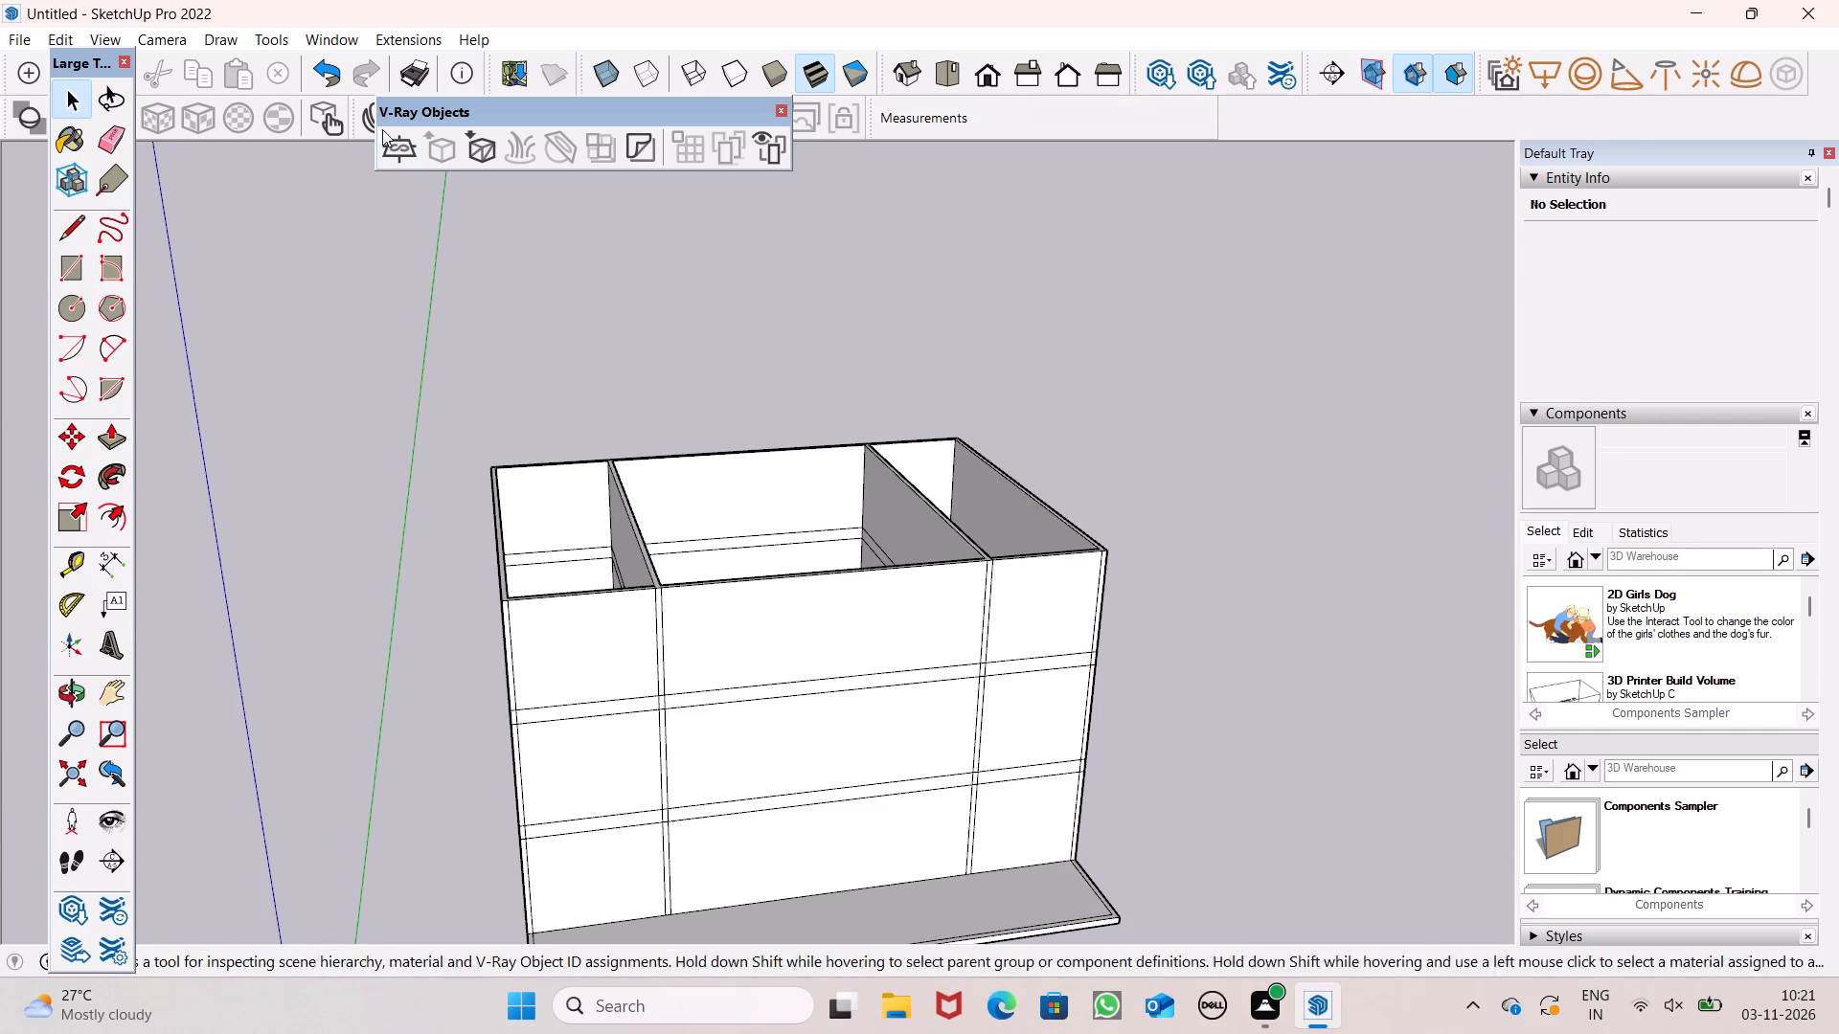
pyautogui.scroll(-1, 780, 372)
pyautogui.moveTo(1160, 473); pyautogui.dragTo(1095, 528, button='middle')
pyautogui.scroll(1, 1108, 533)
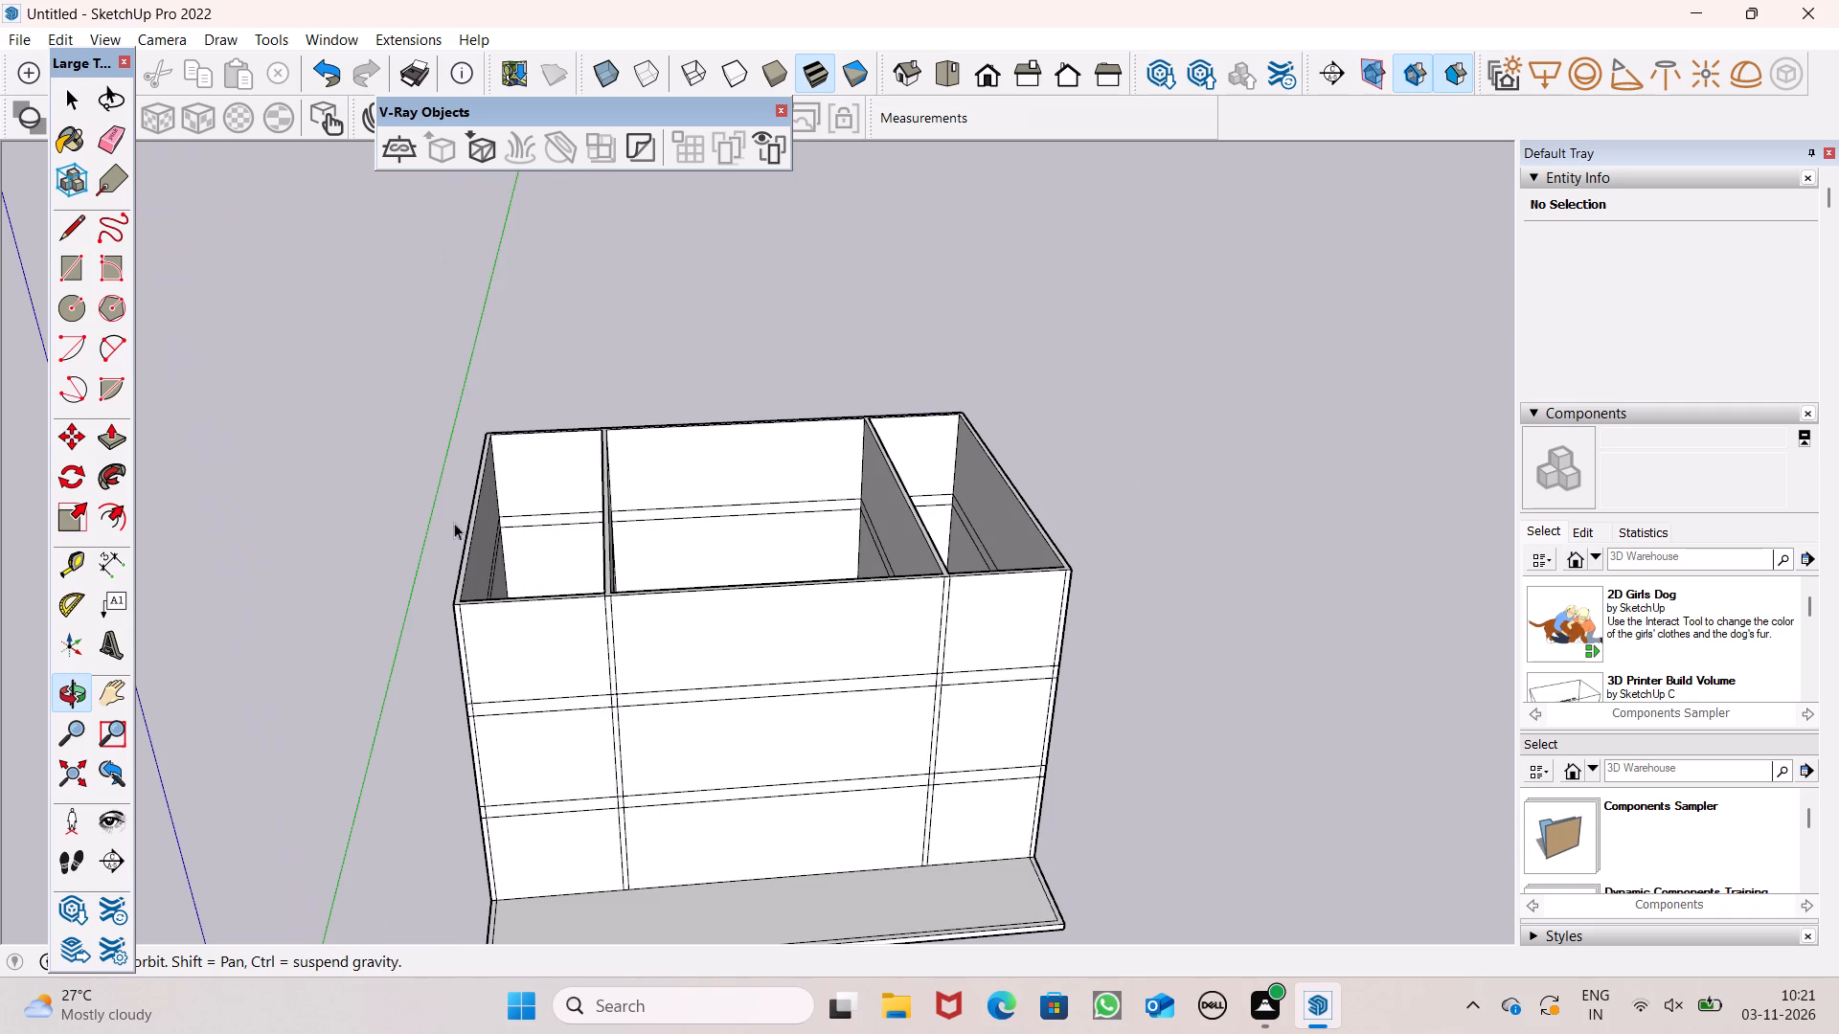
pyautogui.click(100, 426)
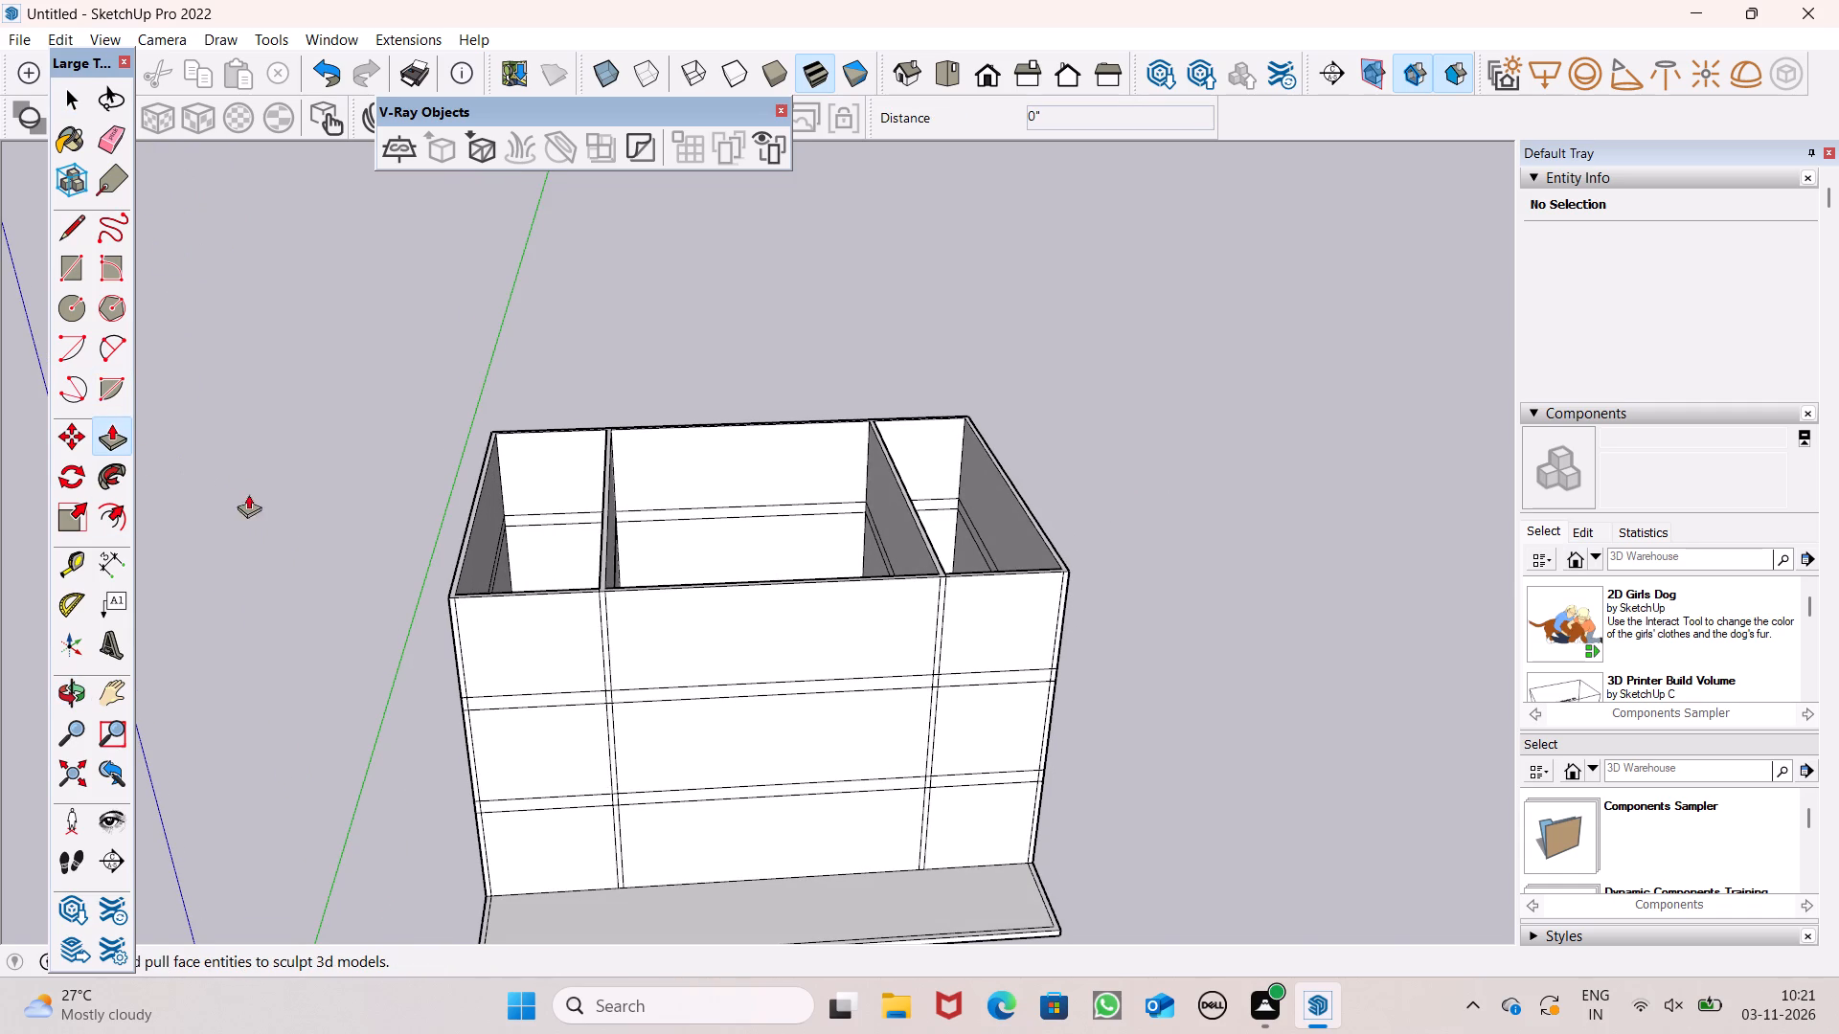
pyautogui.scroll(6, 343, 568)
pyautogui.moveTo(495, 596); pyautogui.dragTo(440, 462)
pyautogui.write("2'")
pyautogui.press('Return')
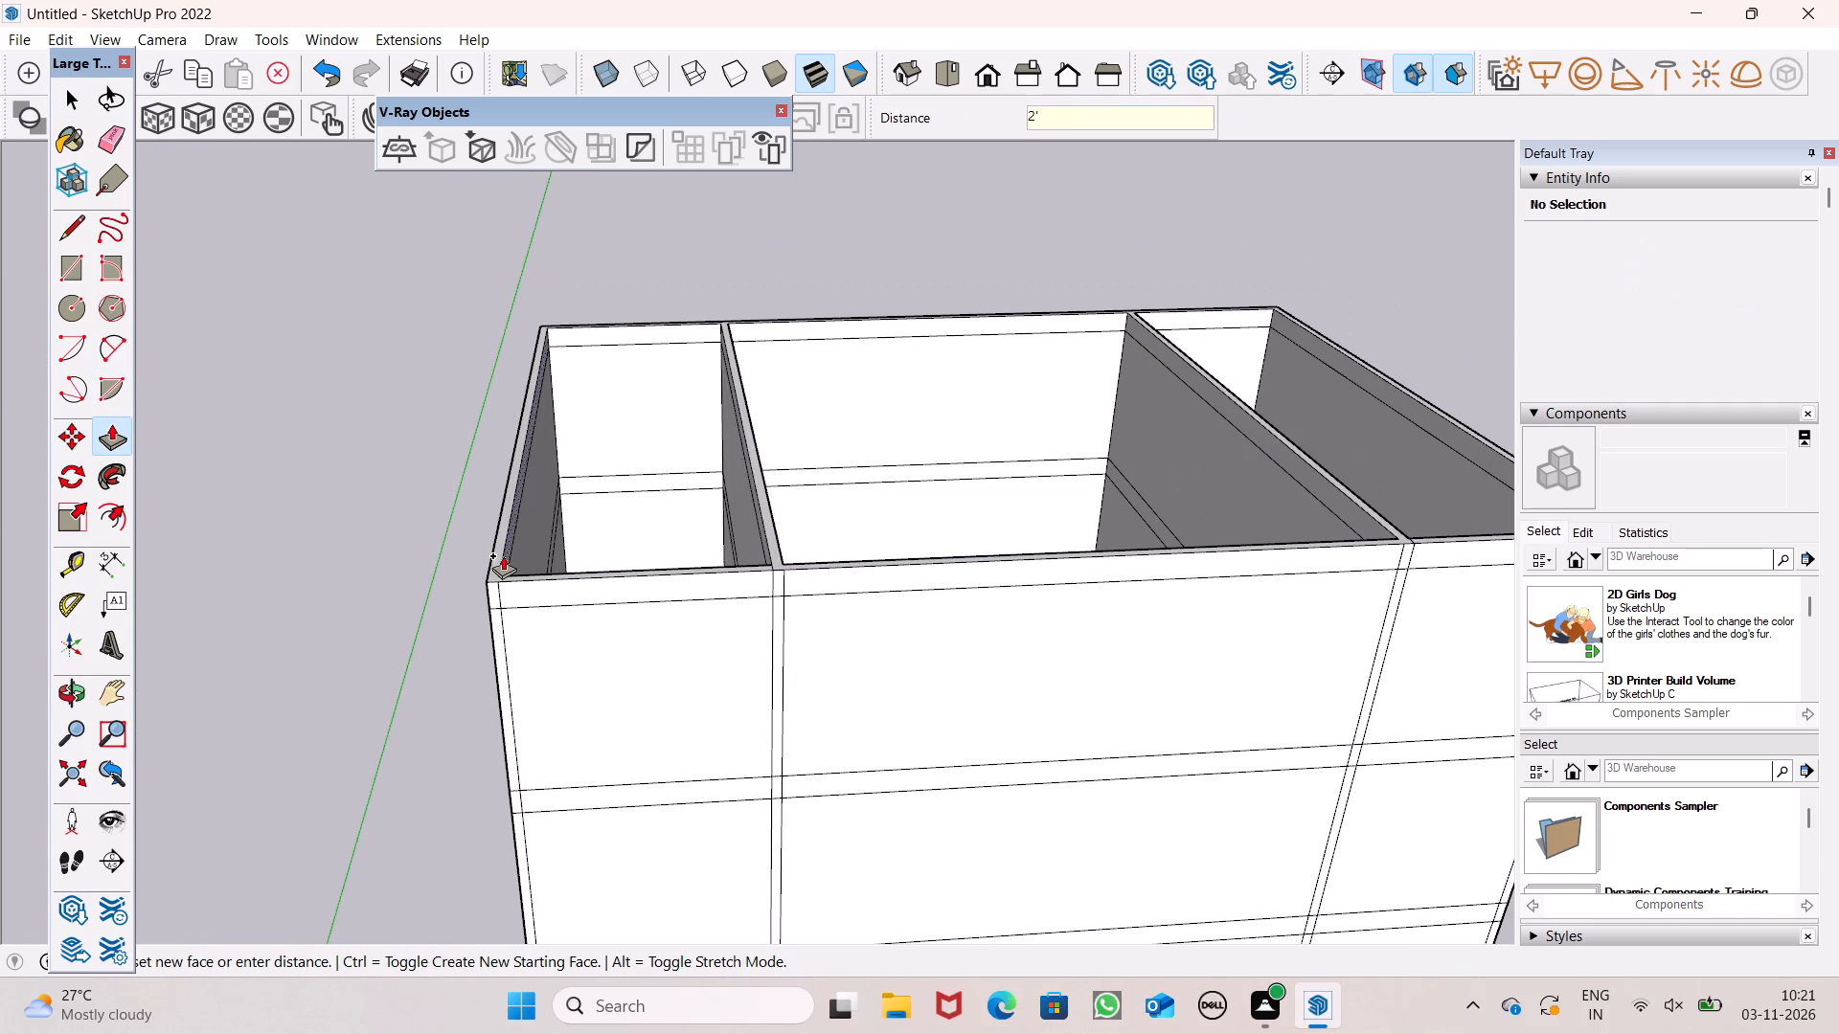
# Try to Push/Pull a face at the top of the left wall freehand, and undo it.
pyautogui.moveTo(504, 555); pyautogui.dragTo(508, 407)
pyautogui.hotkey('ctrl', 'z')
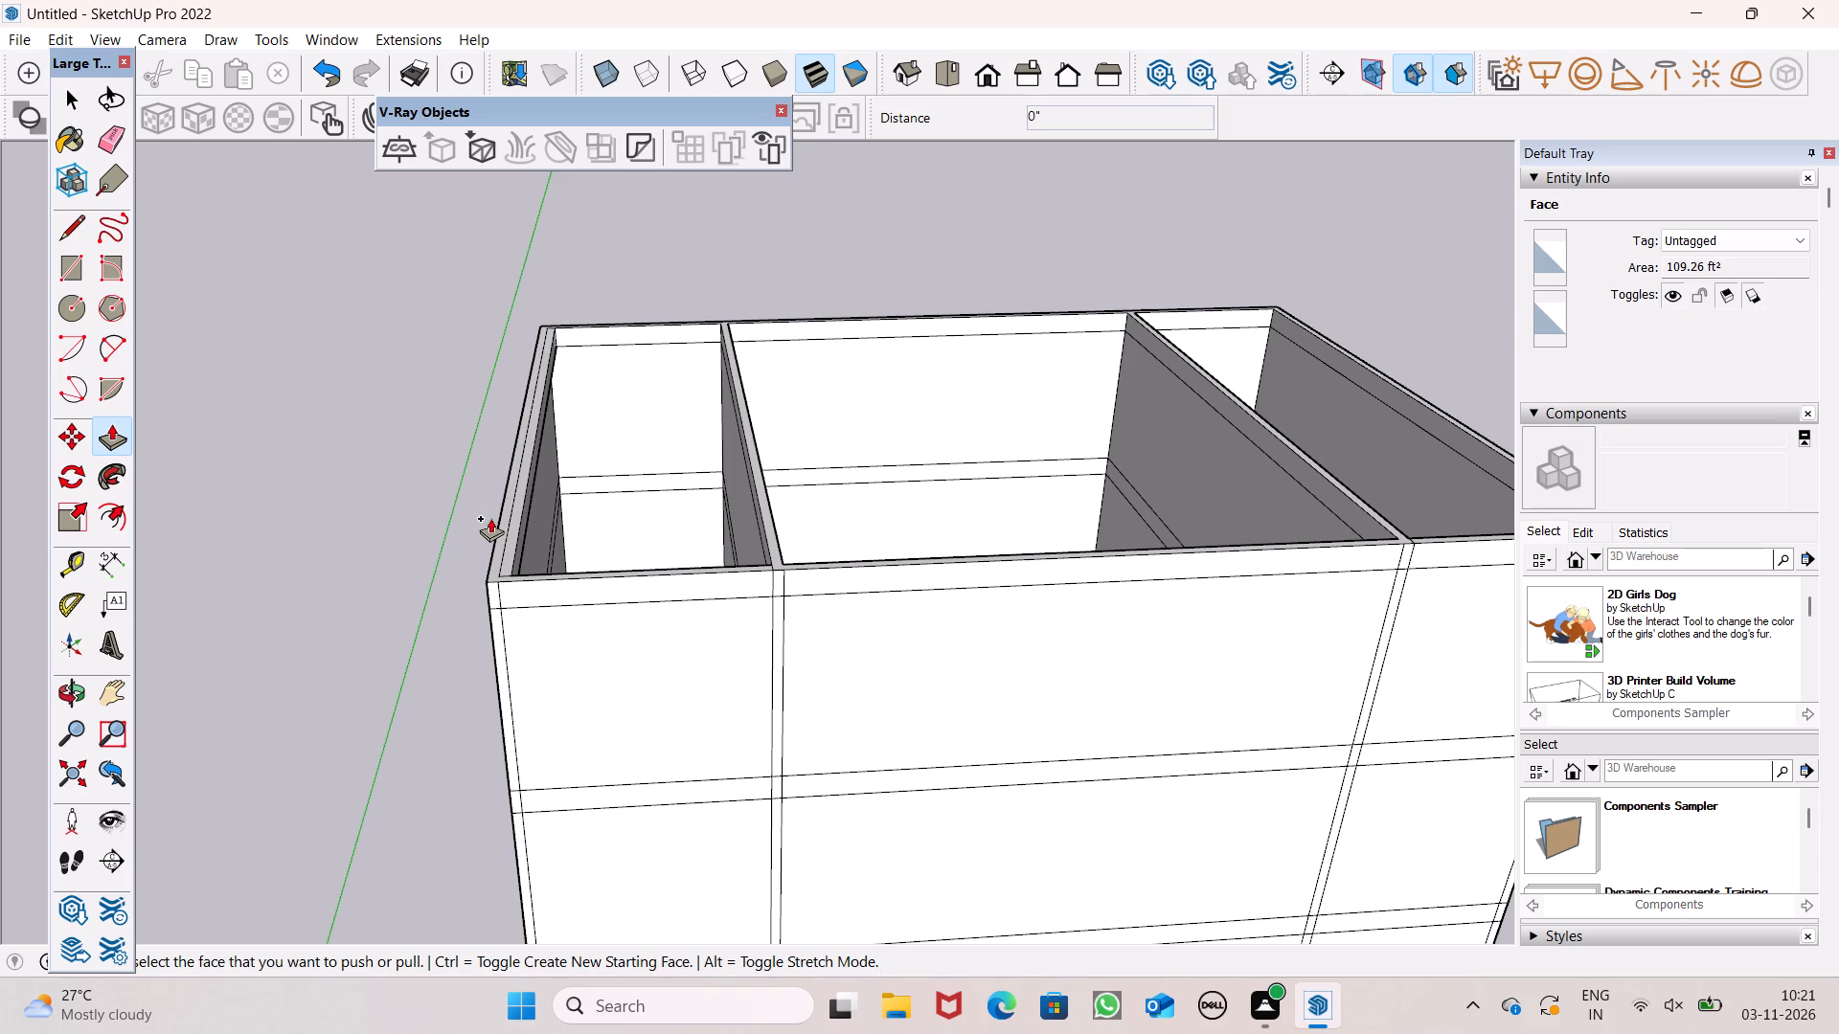
# Push/Pull the connected wall-top face up 15' as a new starting face for the fourth wall level.
pyautogui.moveTo(500, 560); pyautogui.dragTo(476, 315)
pyautogui.press('1')
pyautogui.write("5'")
pyautogui.press('Return')
pyautogui.scroll(-9, 470, 420)
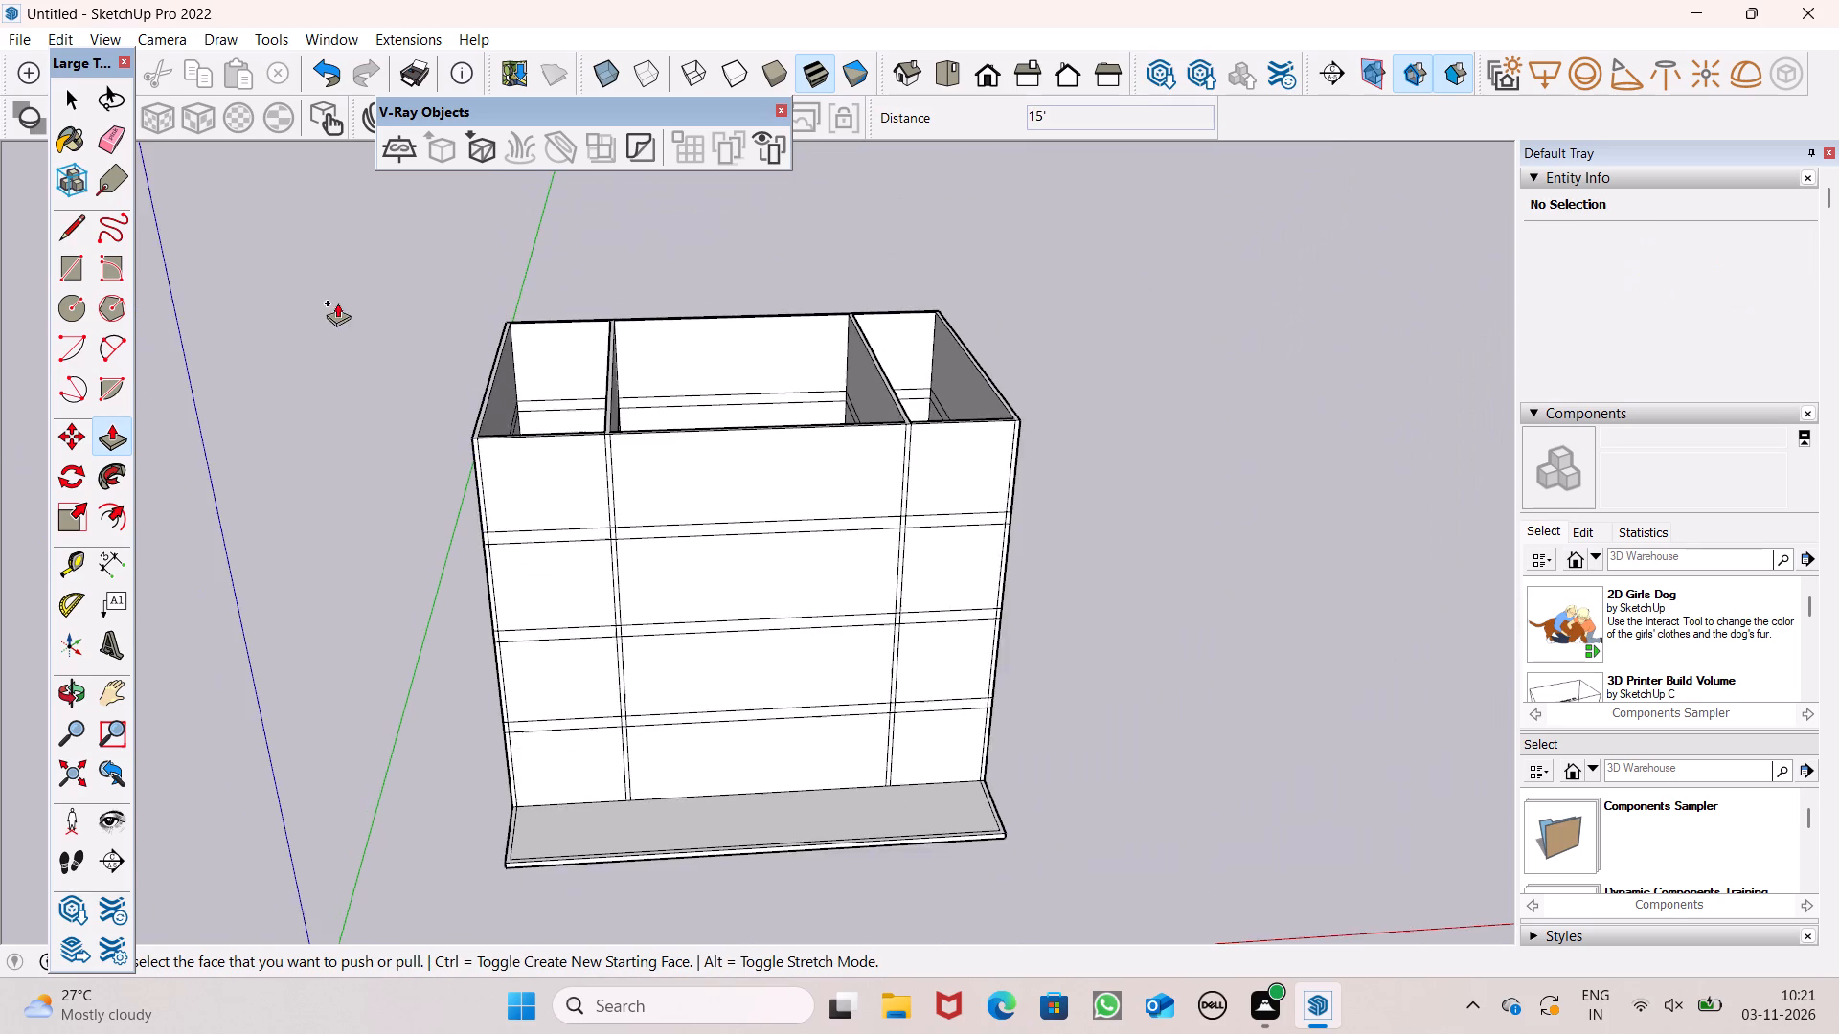
# Push/Pull the connected top face of the fourth wall level up another 2' as a new starting face.
pyautogui.scroll(7, 431, 315)
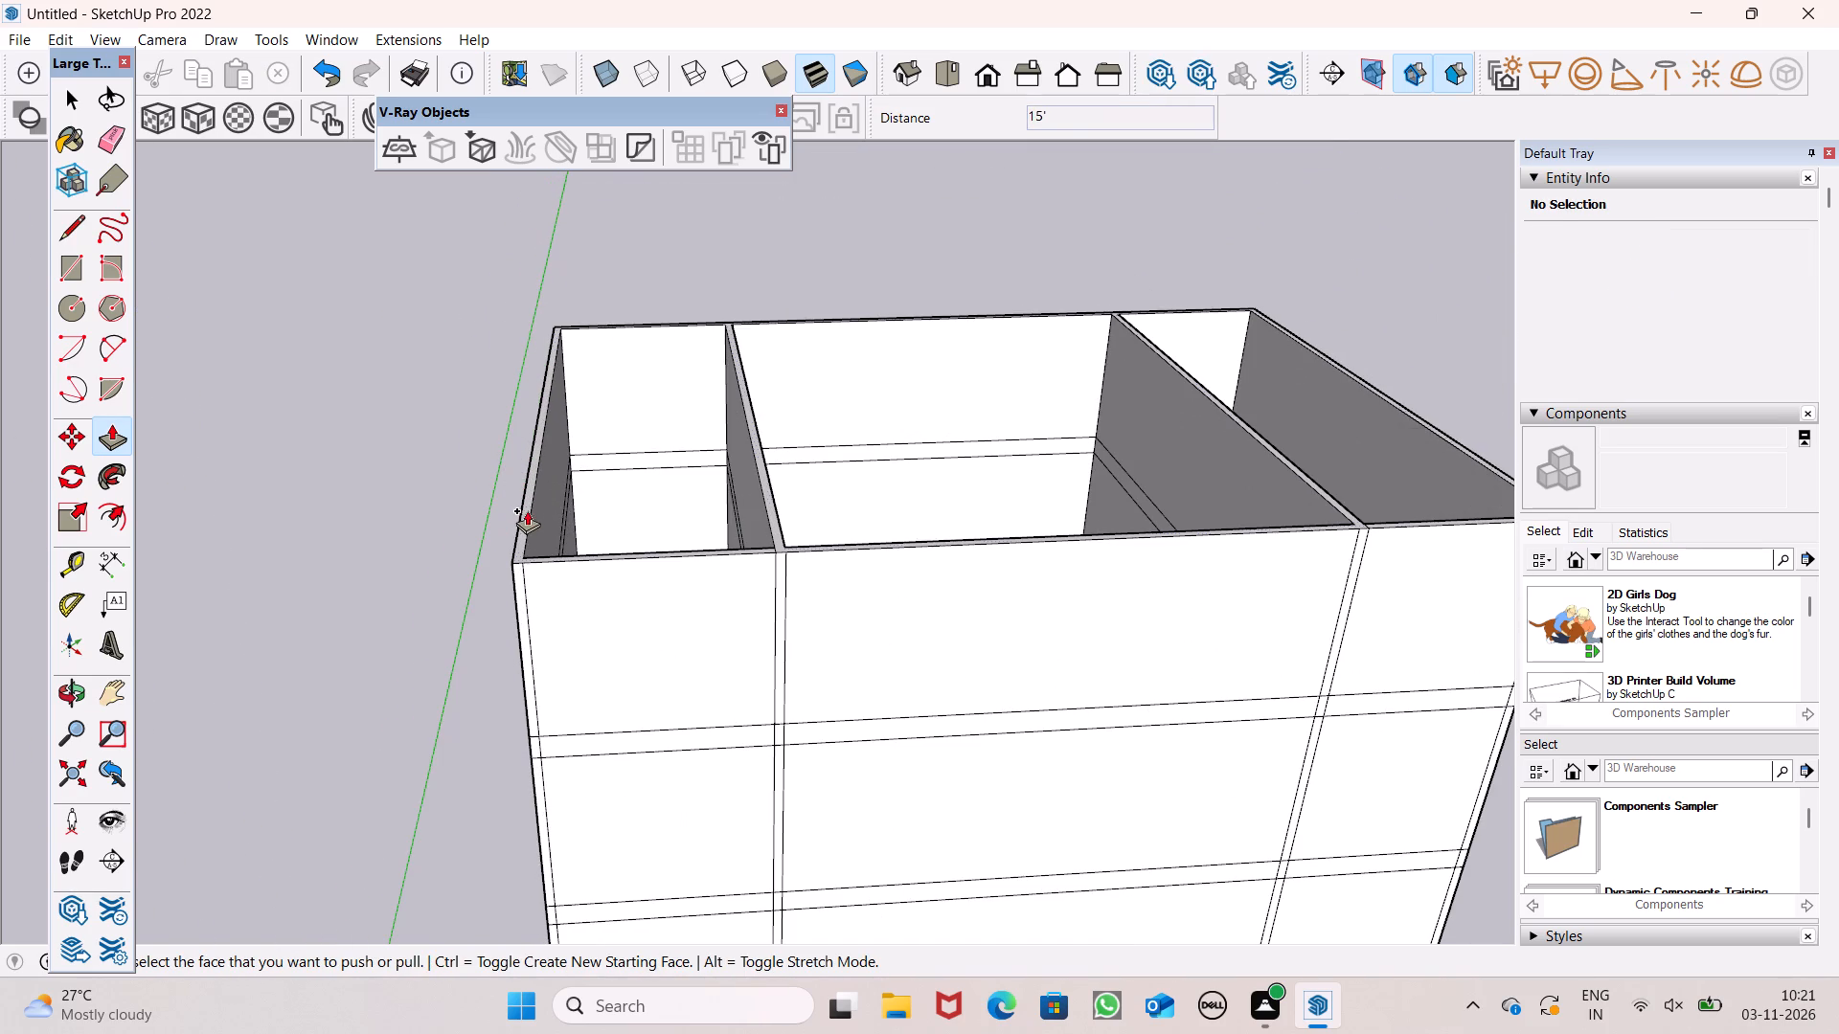
pyautogui.moveTo(527, 510); pyautogui.dragTo(513, 351)
pyautogui.write("2'")
pyautogui.press('Return')
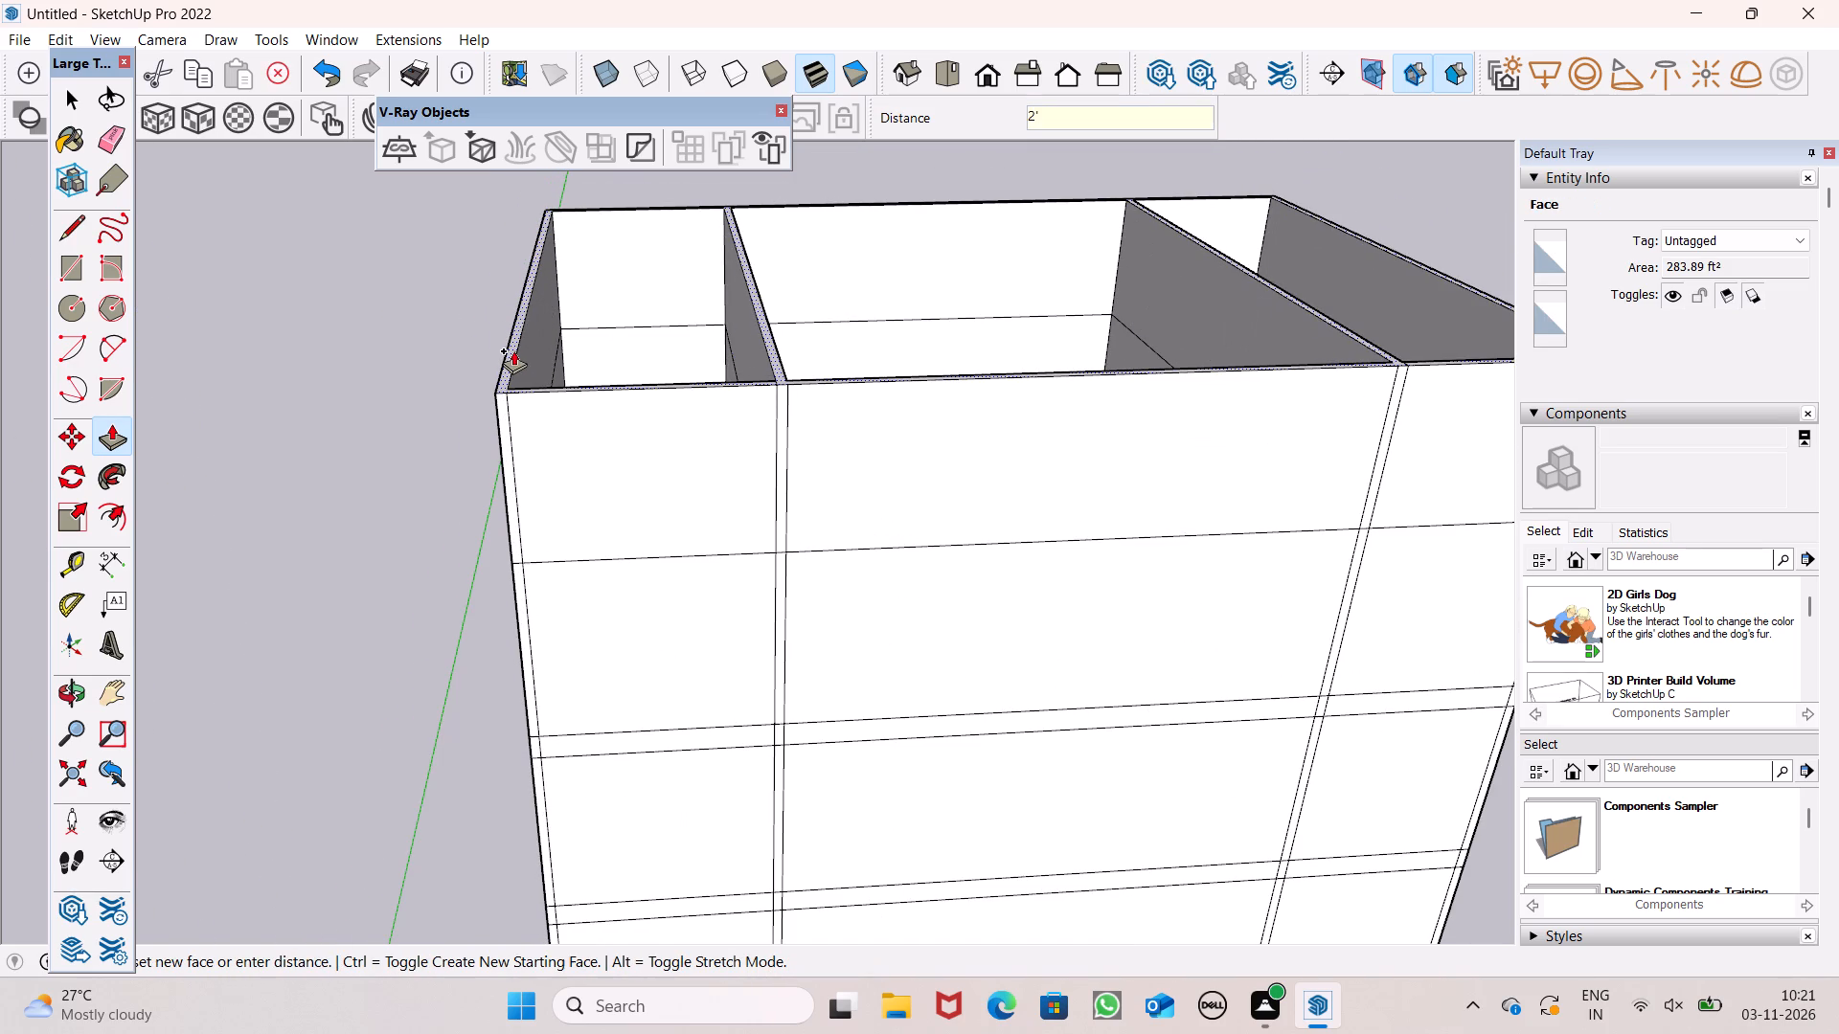
# Push/Pull the connected wall-top face up 15' as a new starting face for the fifth wall level.
pyautogui.moveTo(519, 488); pyautogui.dragTo(486, 278)
pyautogui.press('1')
pyautogui.write("5'")
pyautogui.press('Return')
pyautogui.scroll(-3, 491, 308)
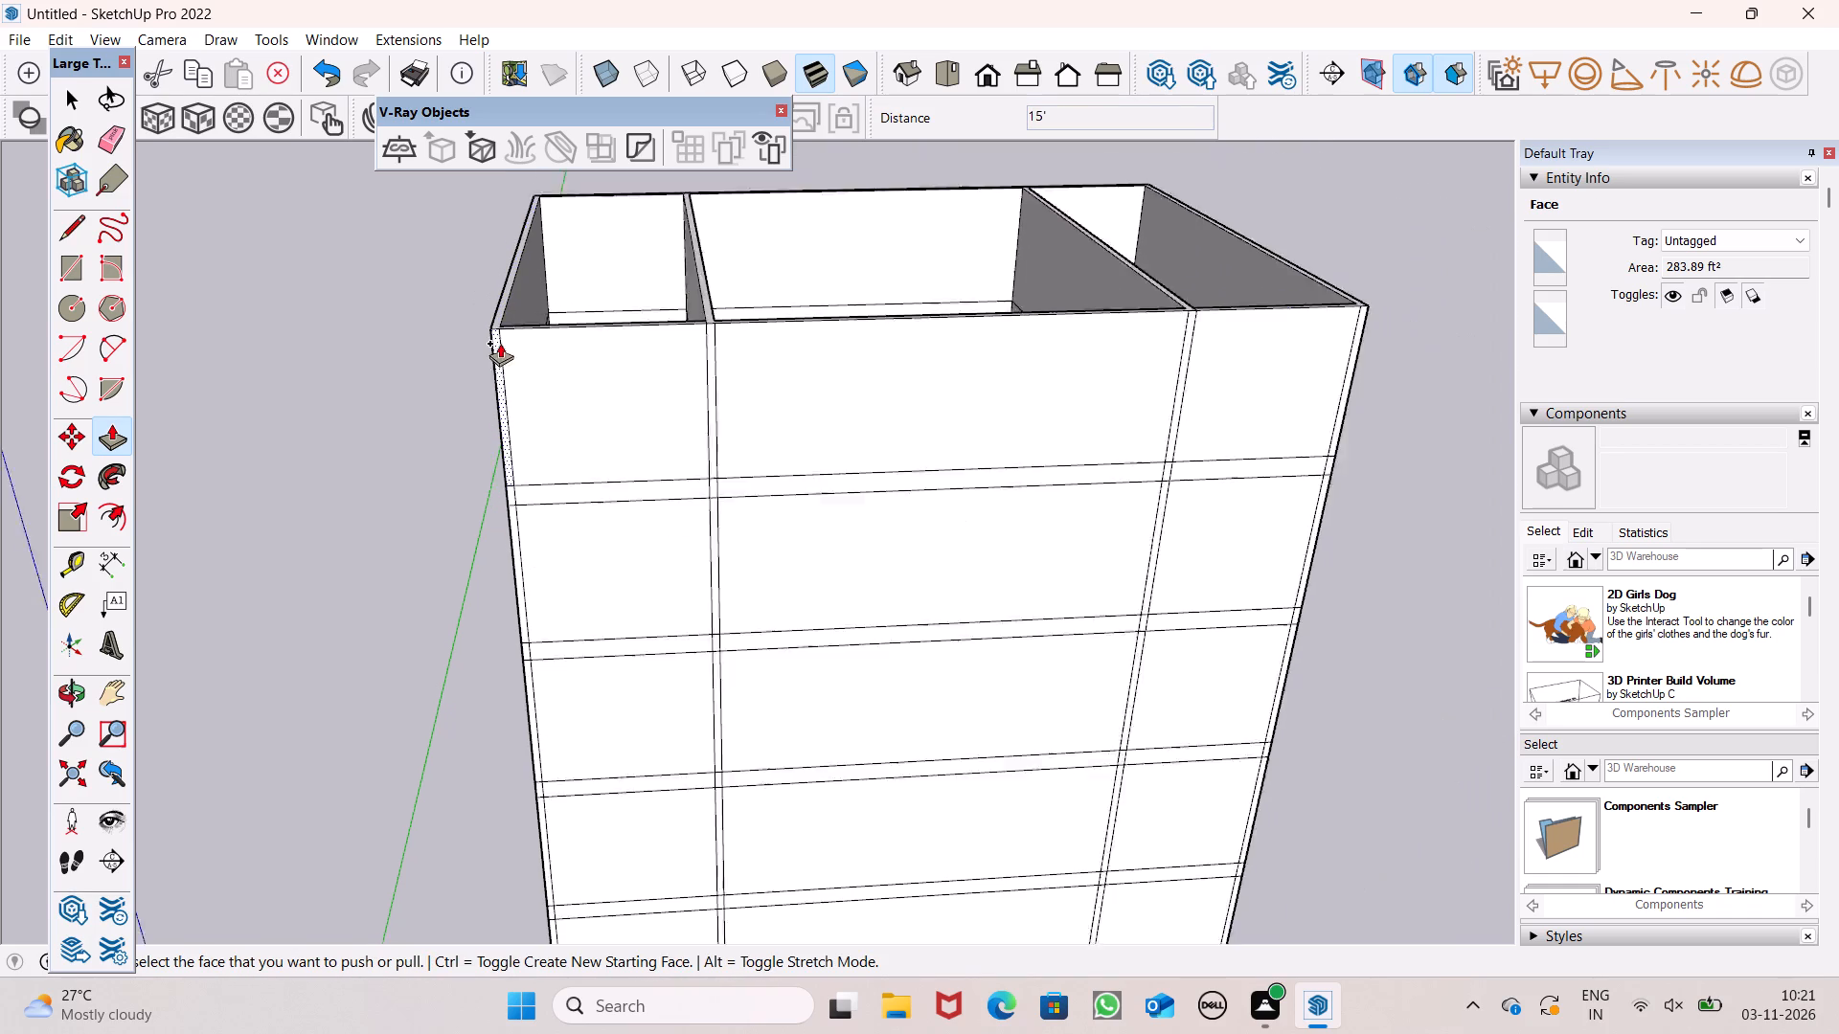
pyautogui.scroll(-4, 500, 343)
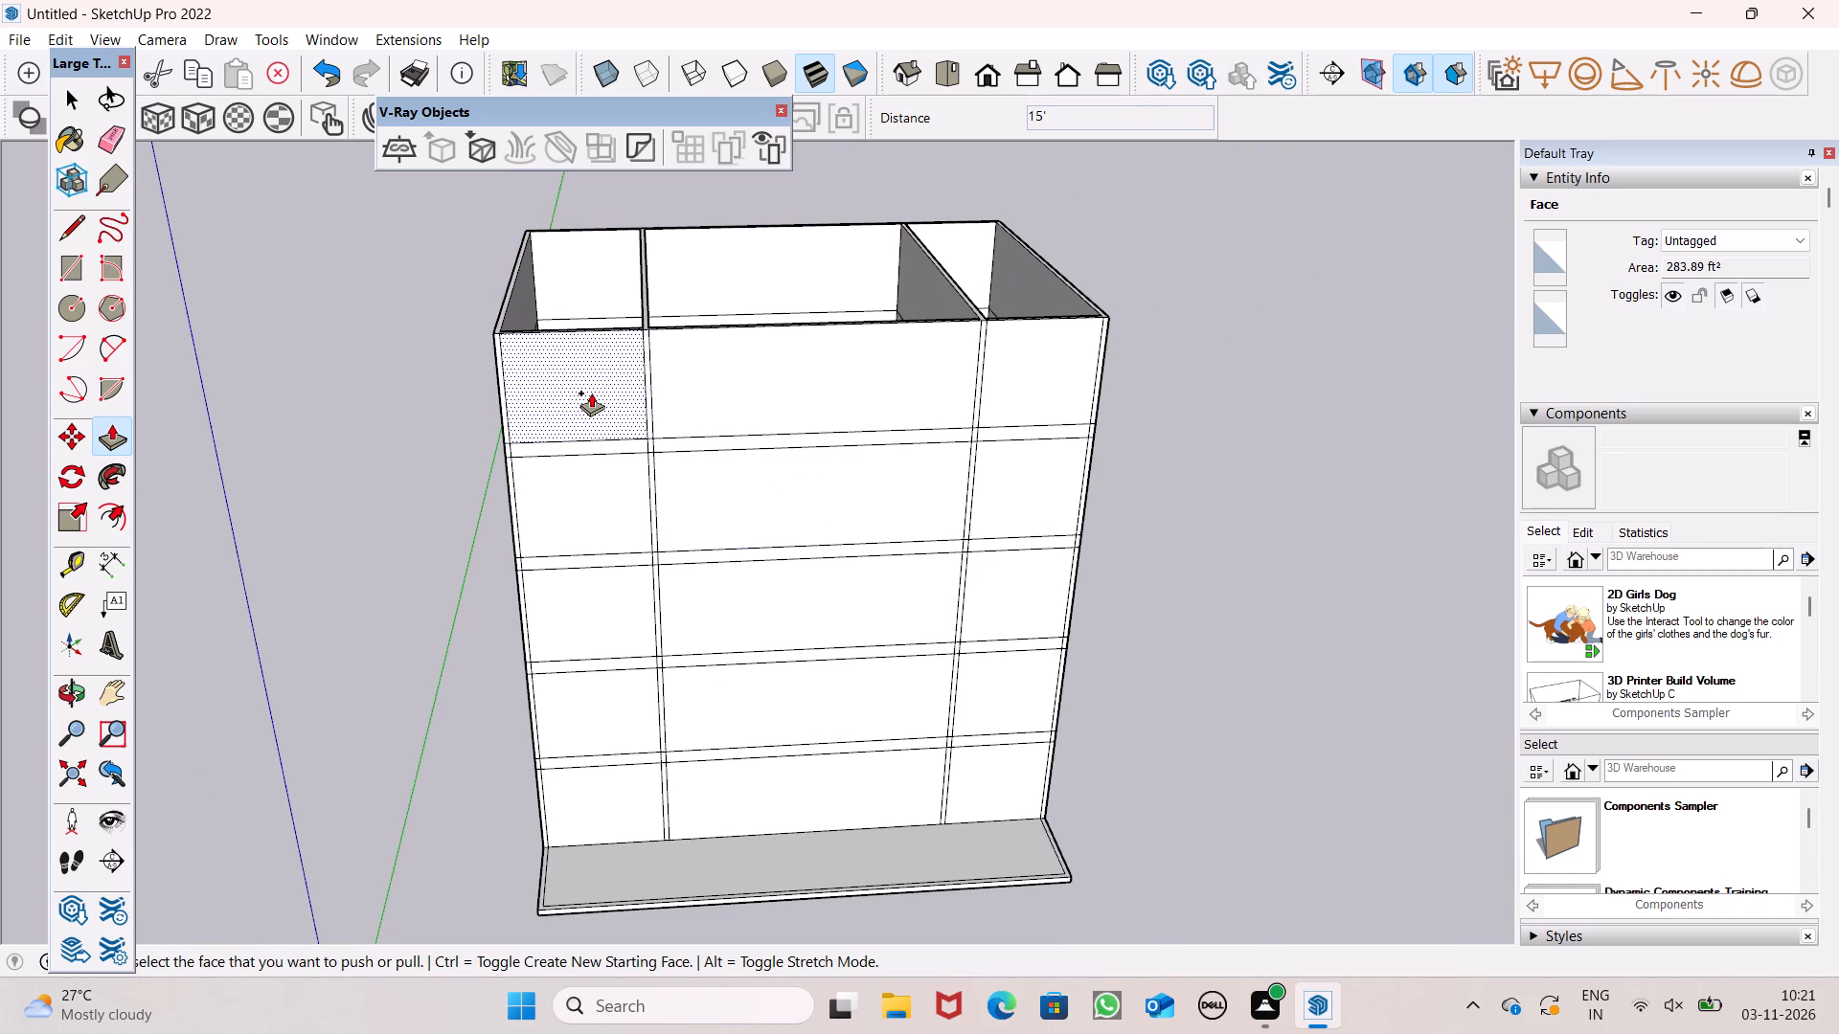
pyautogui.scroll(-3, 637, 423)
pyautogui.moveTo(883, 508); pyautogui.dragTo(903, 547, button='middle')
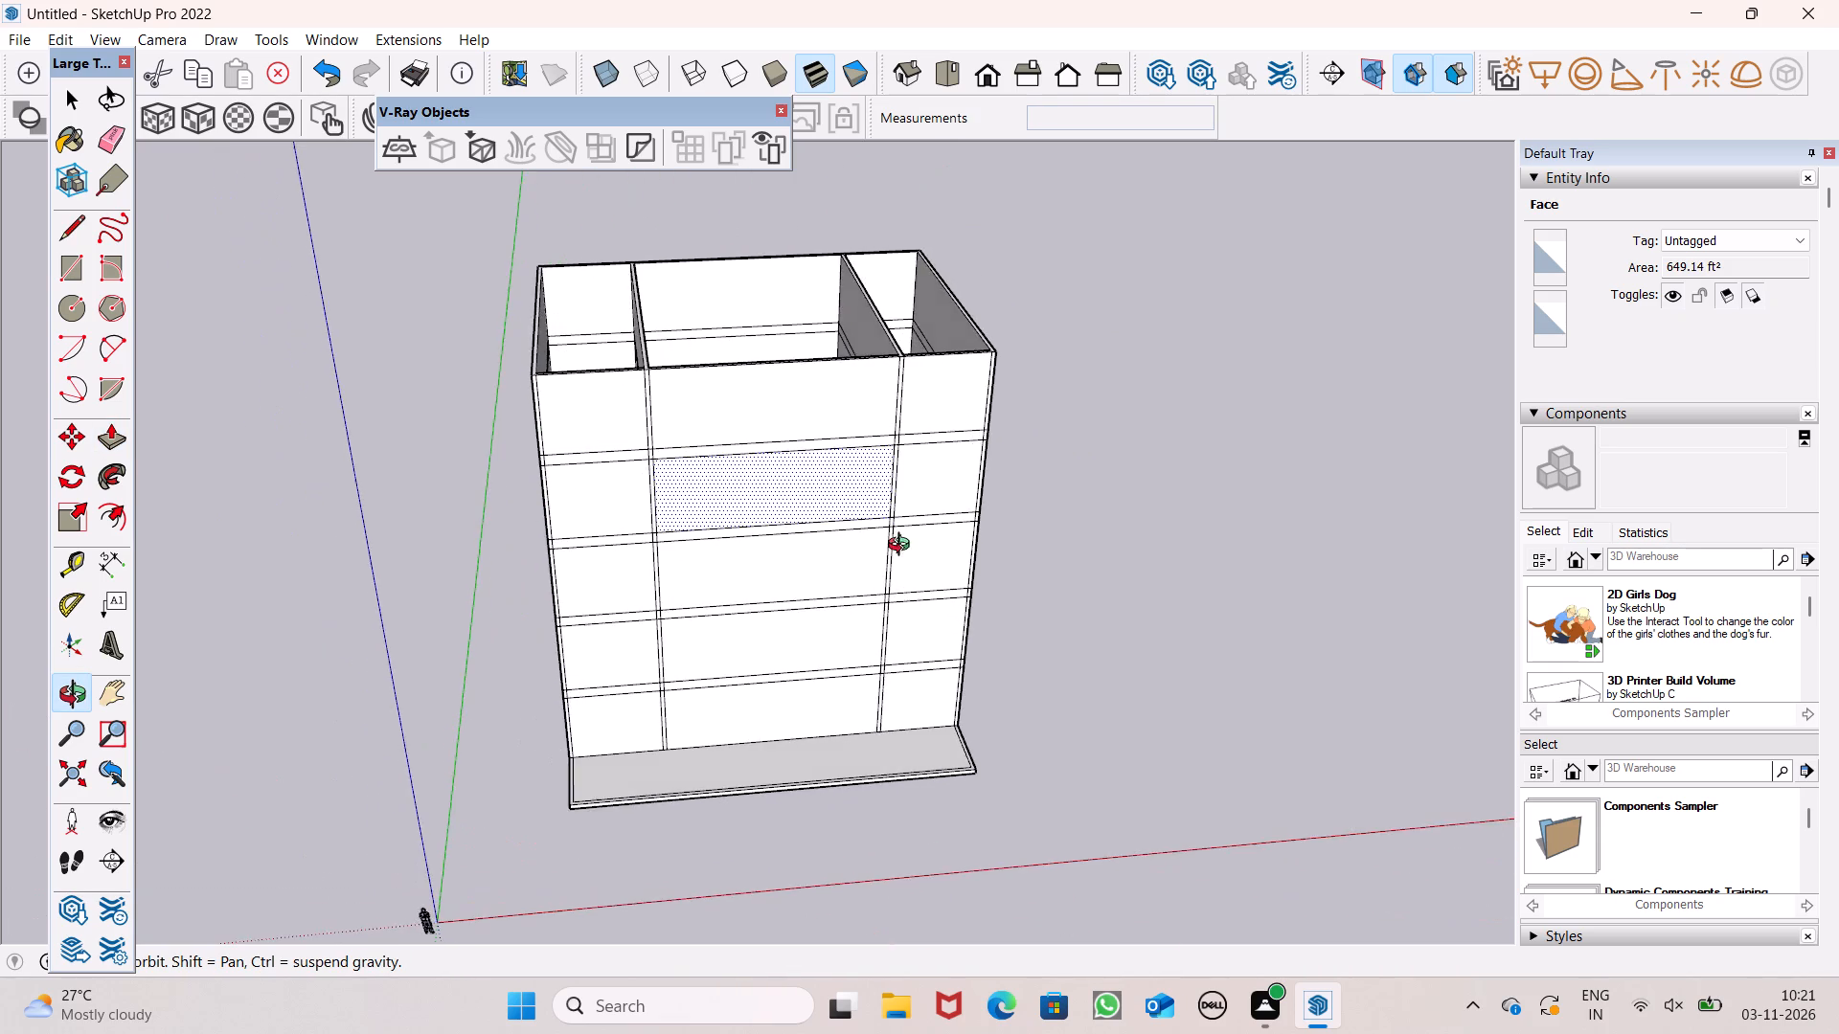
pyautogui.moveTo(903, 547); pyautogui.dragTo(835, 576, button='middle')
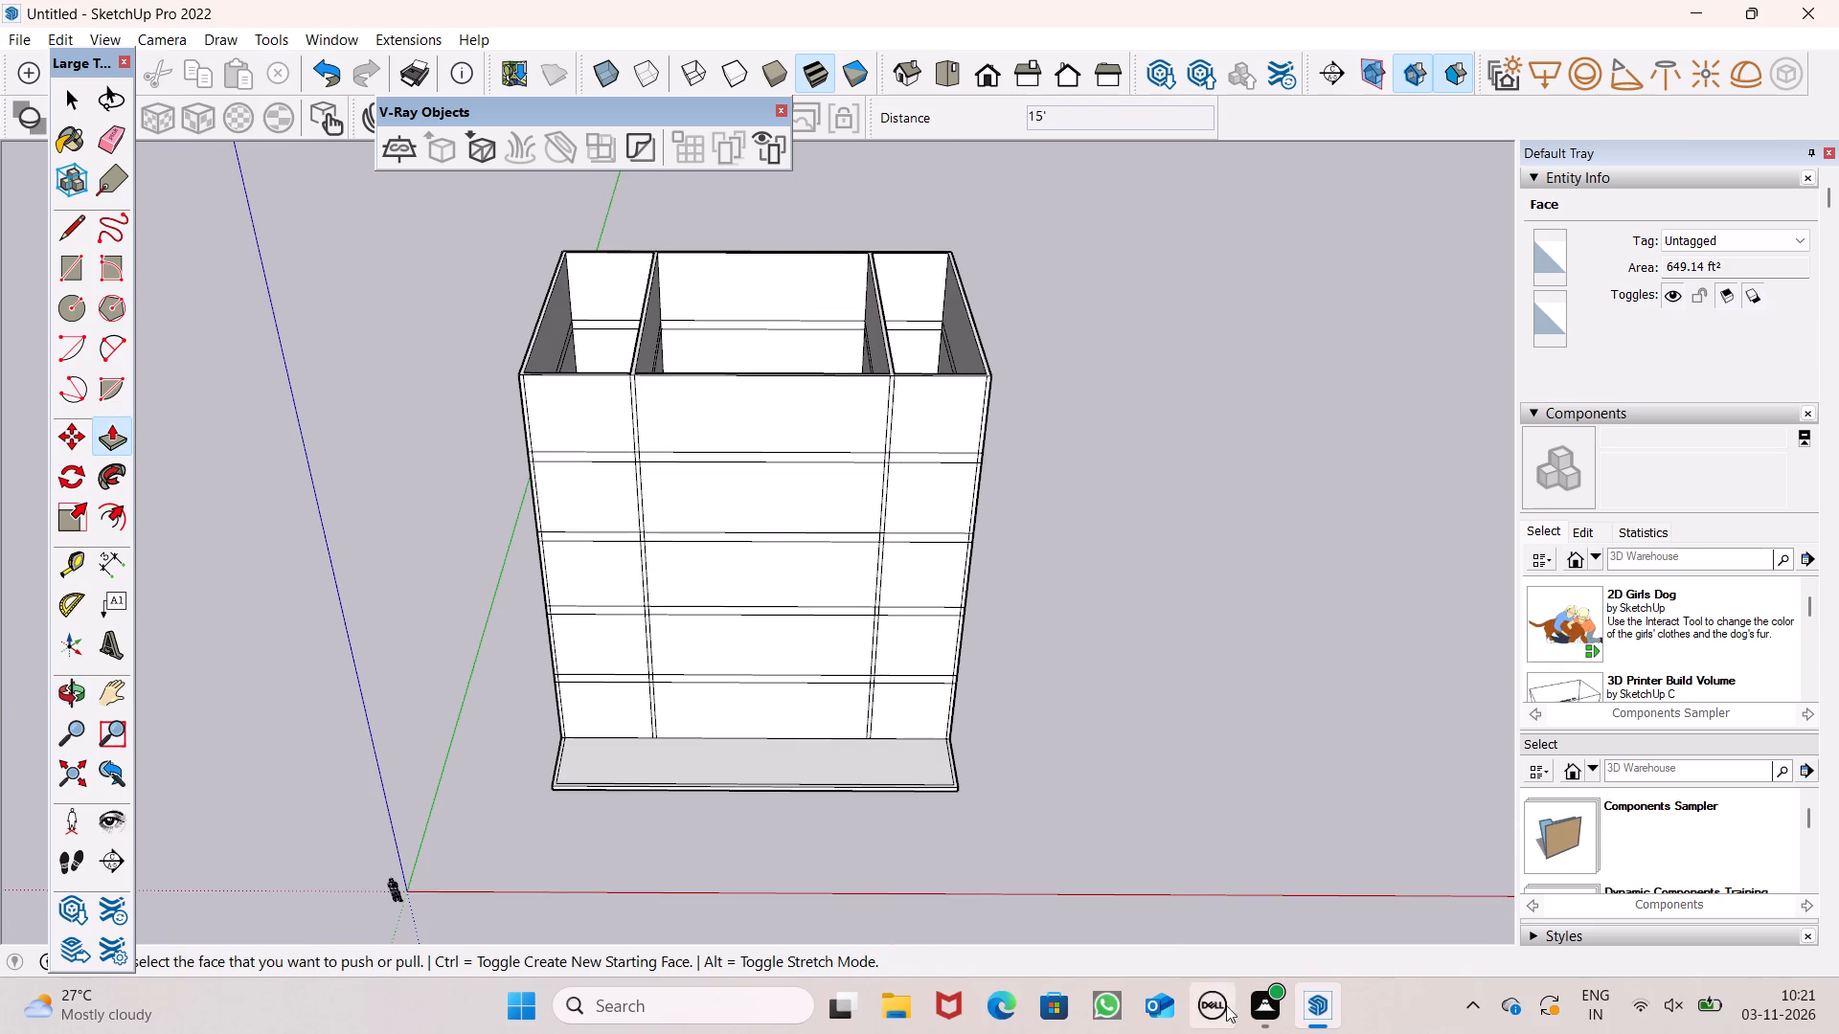
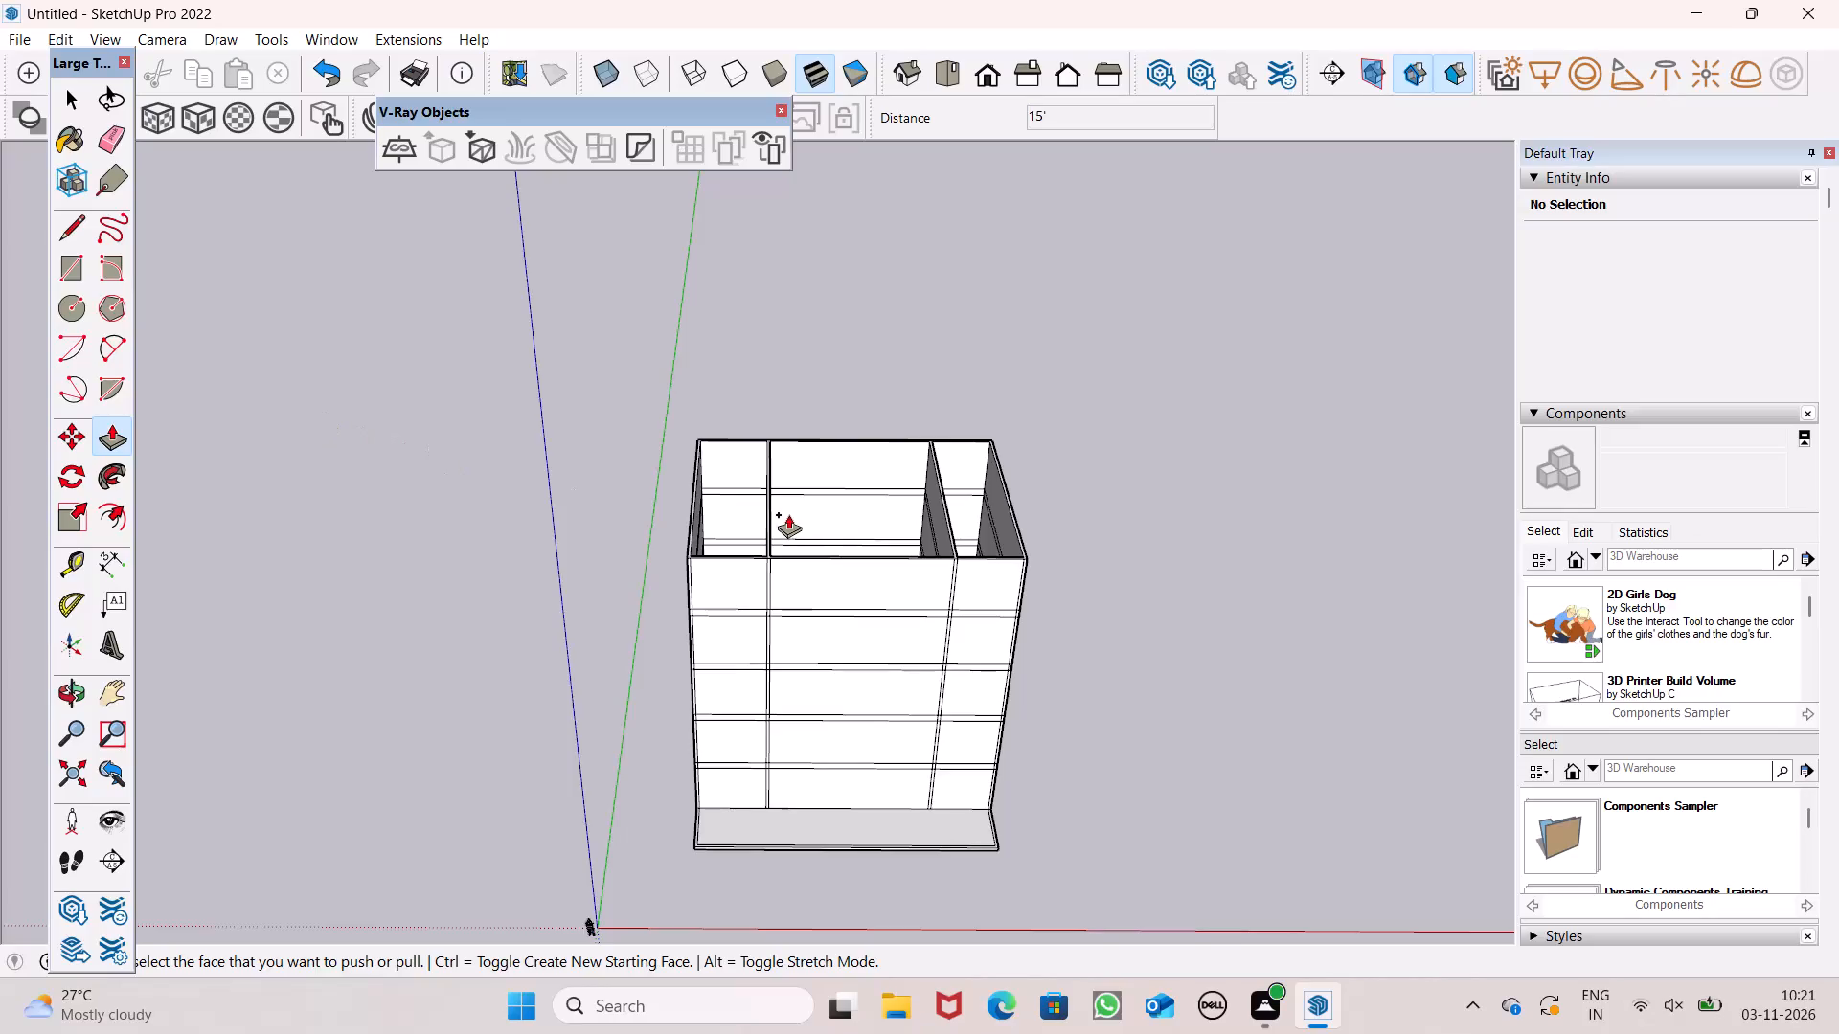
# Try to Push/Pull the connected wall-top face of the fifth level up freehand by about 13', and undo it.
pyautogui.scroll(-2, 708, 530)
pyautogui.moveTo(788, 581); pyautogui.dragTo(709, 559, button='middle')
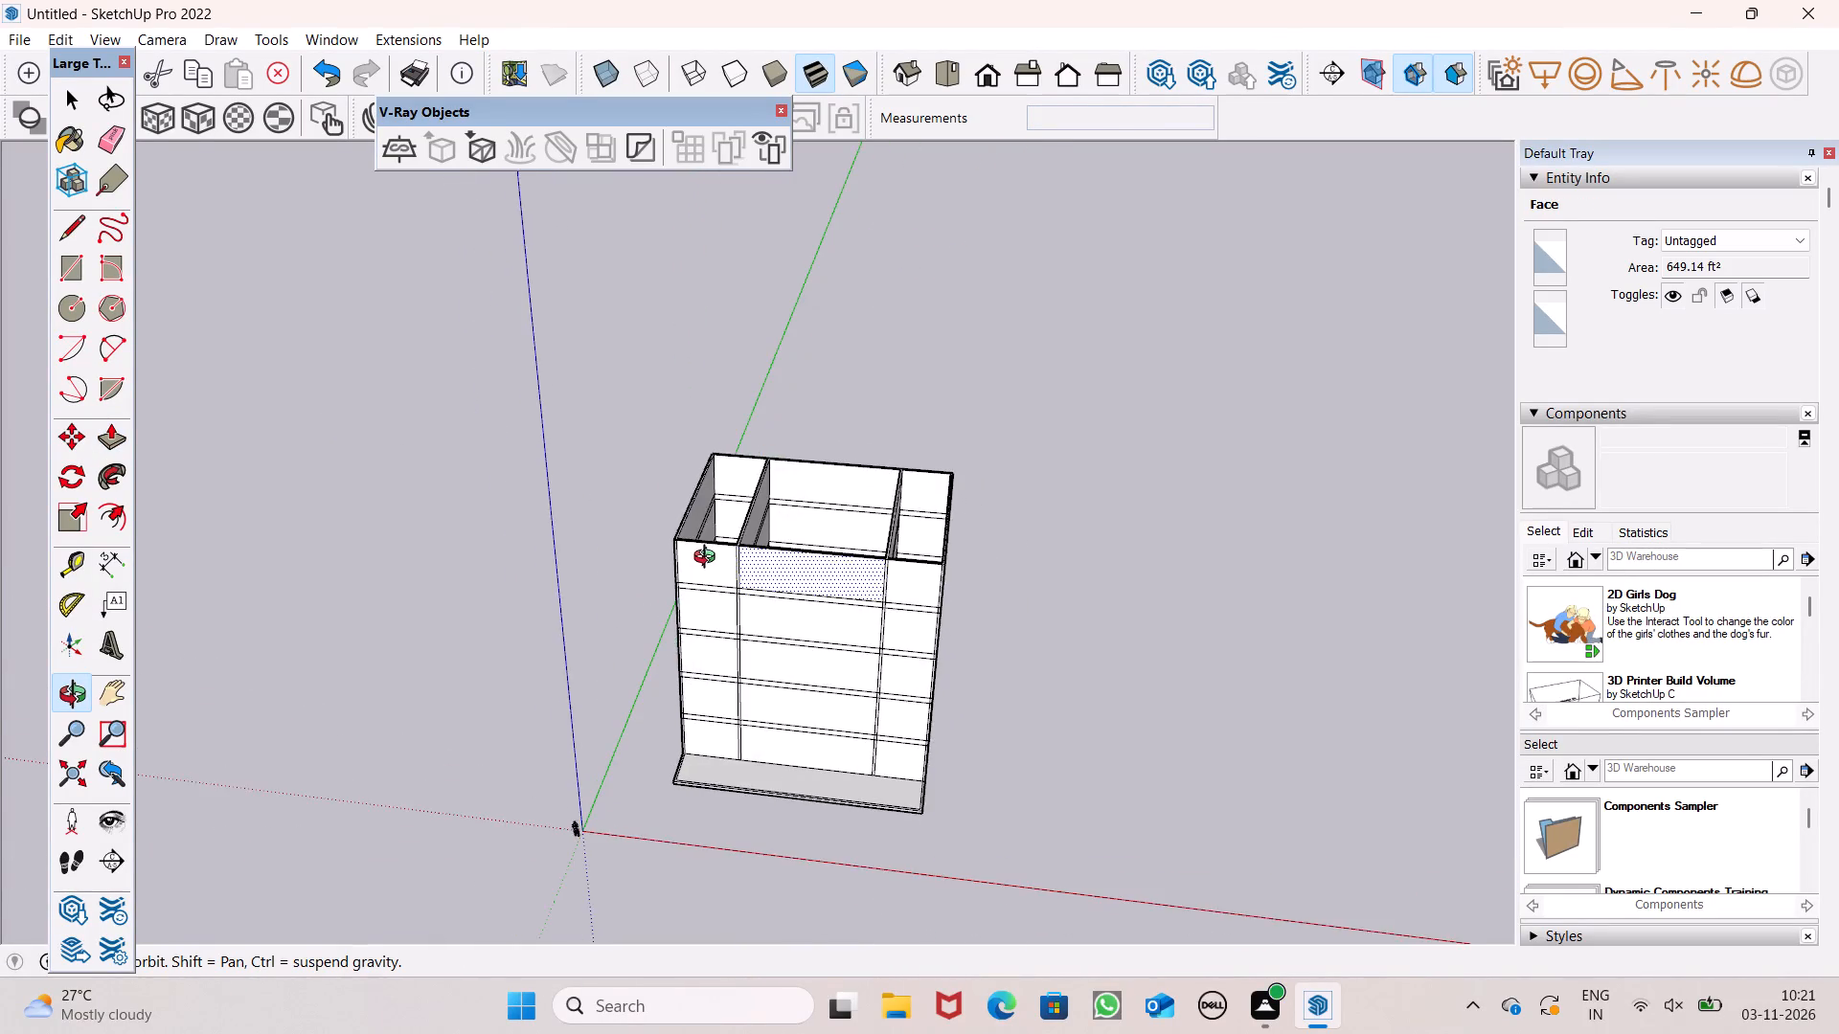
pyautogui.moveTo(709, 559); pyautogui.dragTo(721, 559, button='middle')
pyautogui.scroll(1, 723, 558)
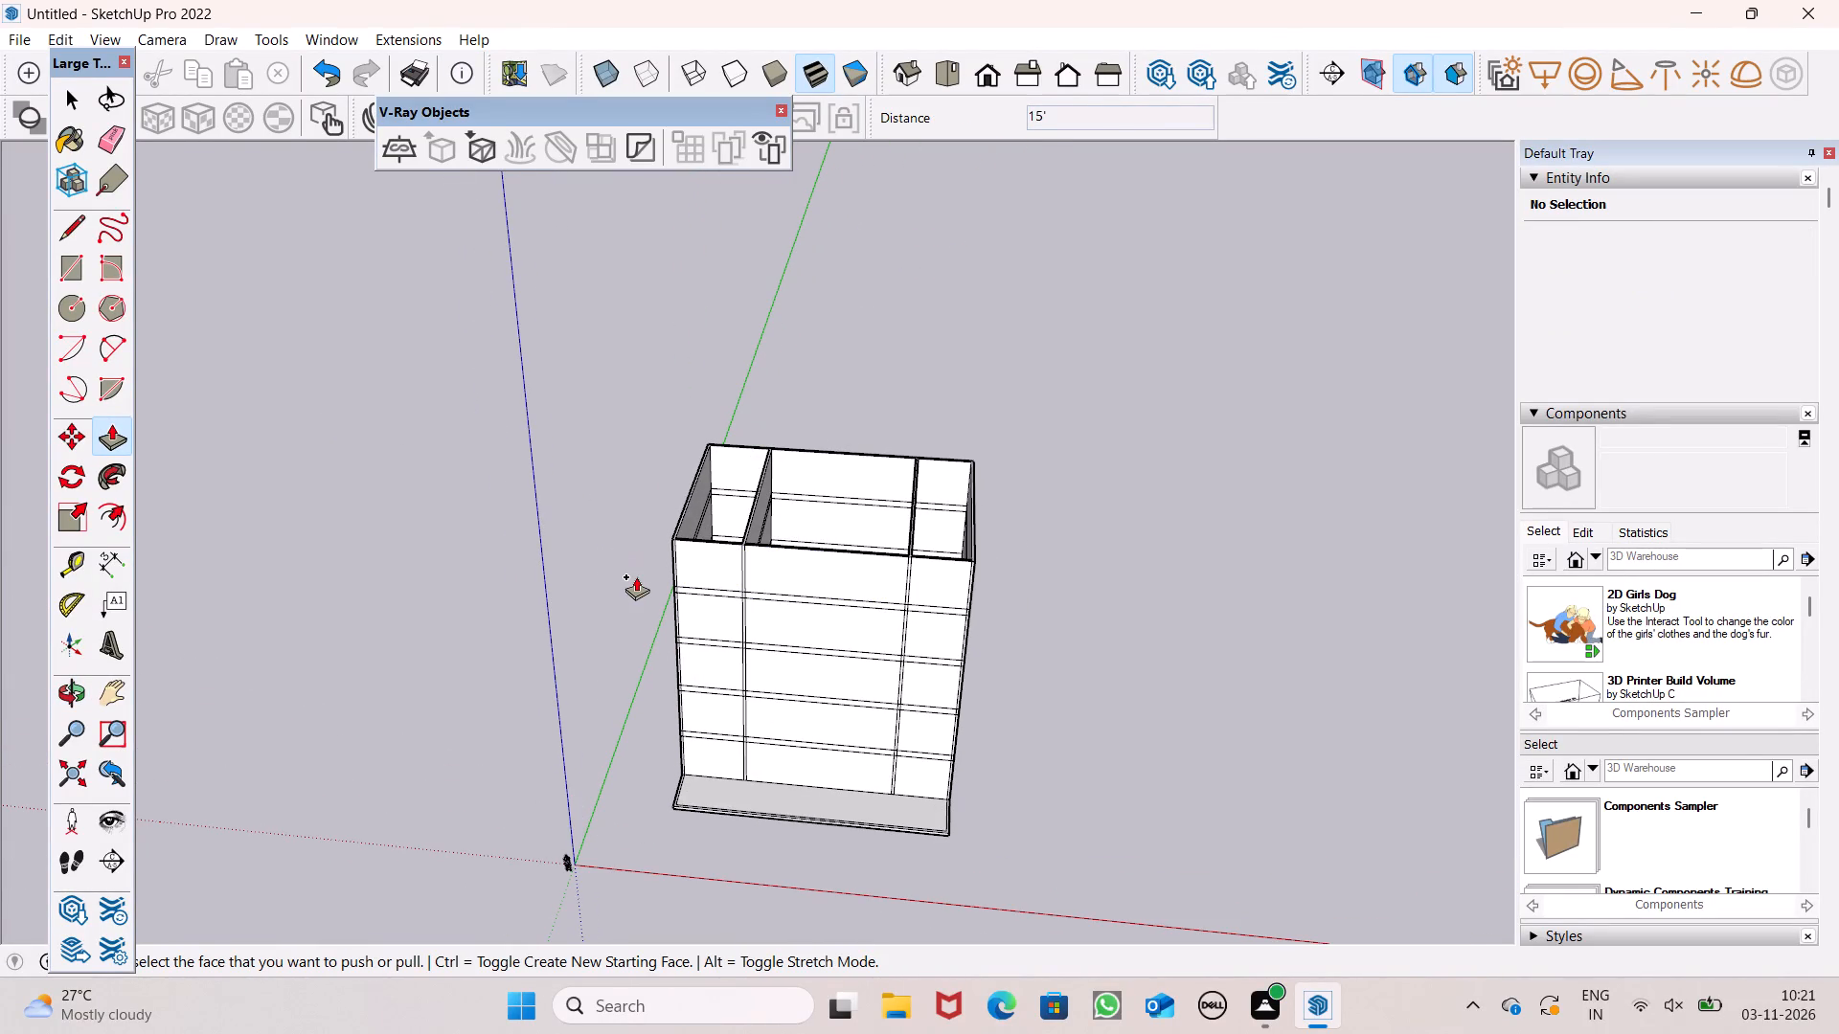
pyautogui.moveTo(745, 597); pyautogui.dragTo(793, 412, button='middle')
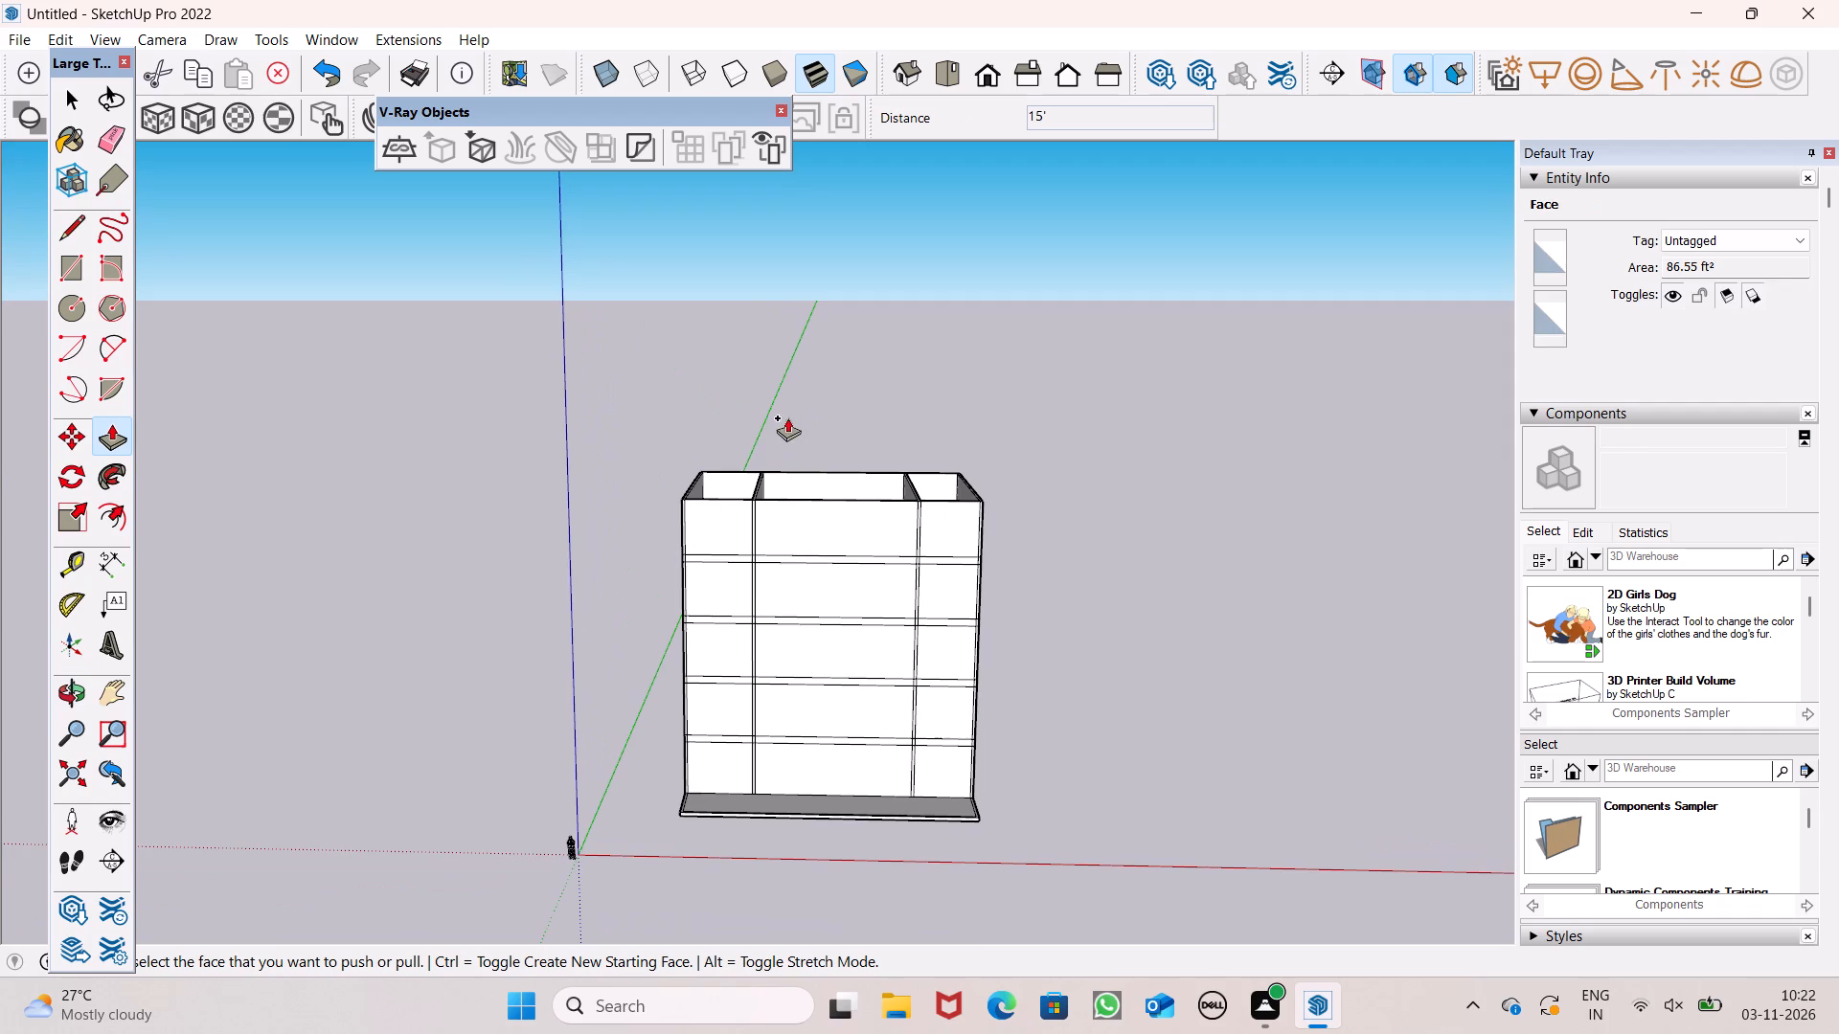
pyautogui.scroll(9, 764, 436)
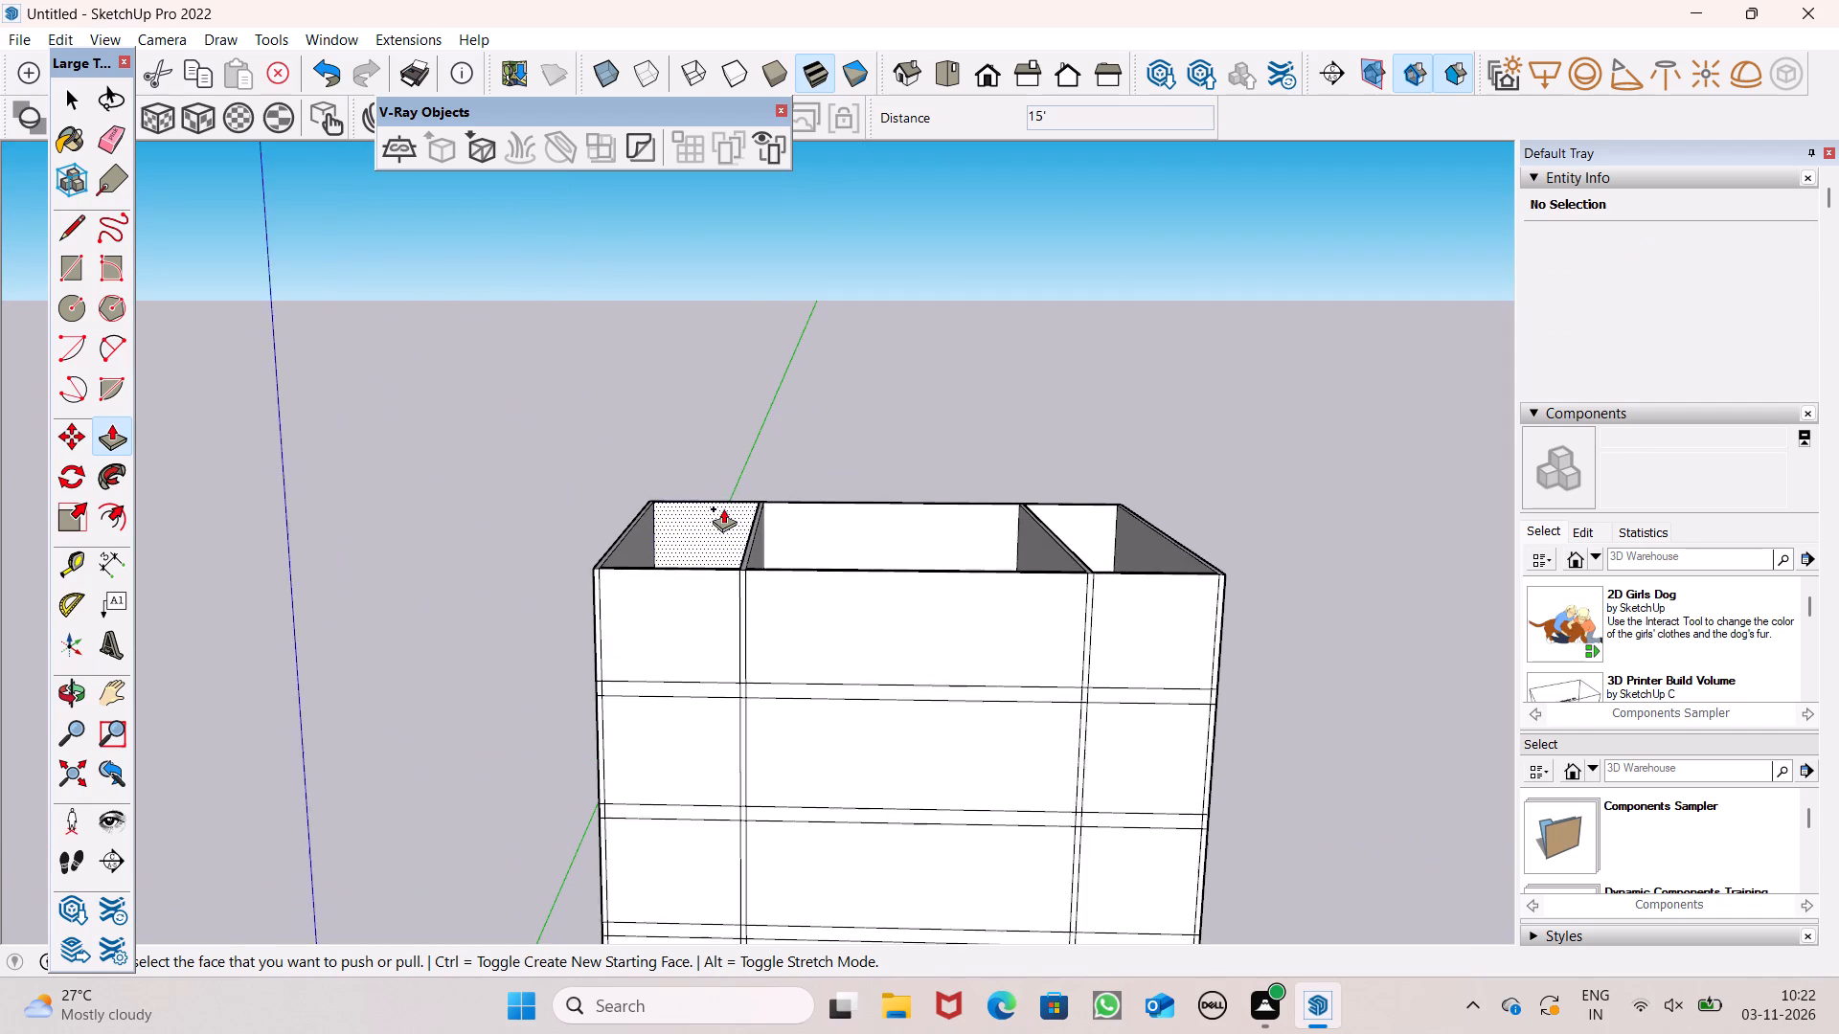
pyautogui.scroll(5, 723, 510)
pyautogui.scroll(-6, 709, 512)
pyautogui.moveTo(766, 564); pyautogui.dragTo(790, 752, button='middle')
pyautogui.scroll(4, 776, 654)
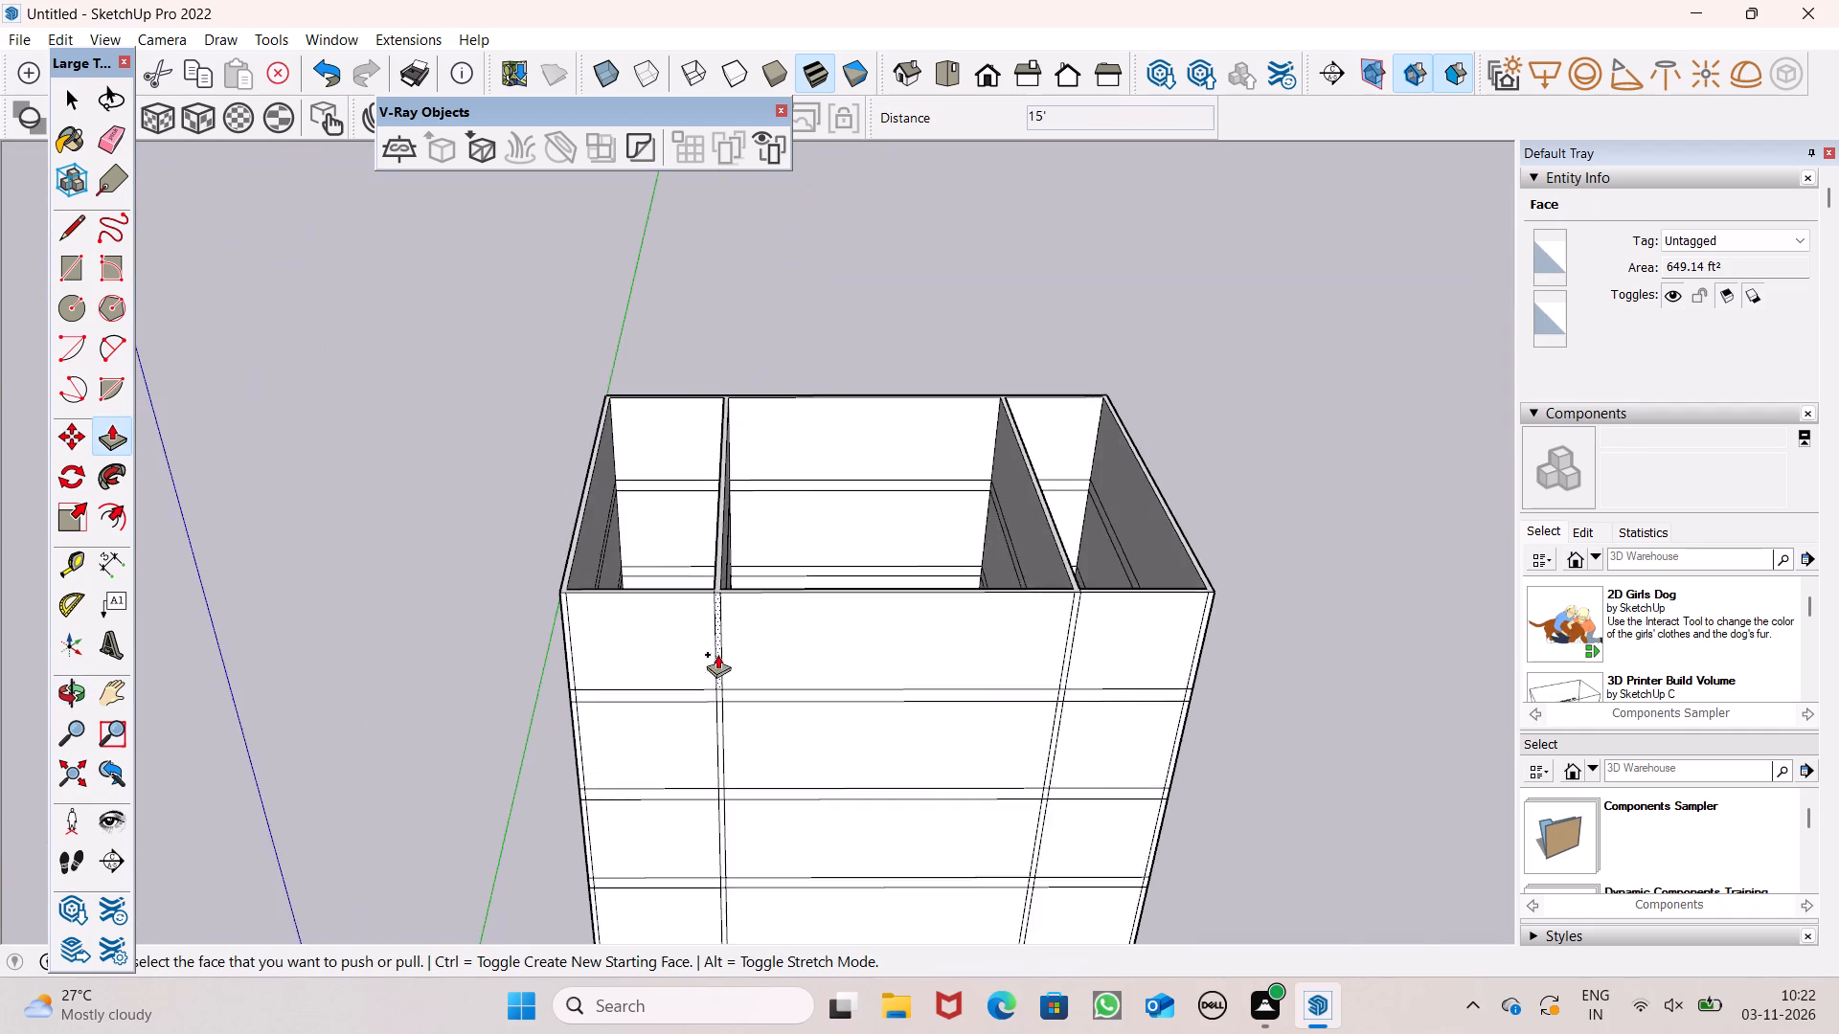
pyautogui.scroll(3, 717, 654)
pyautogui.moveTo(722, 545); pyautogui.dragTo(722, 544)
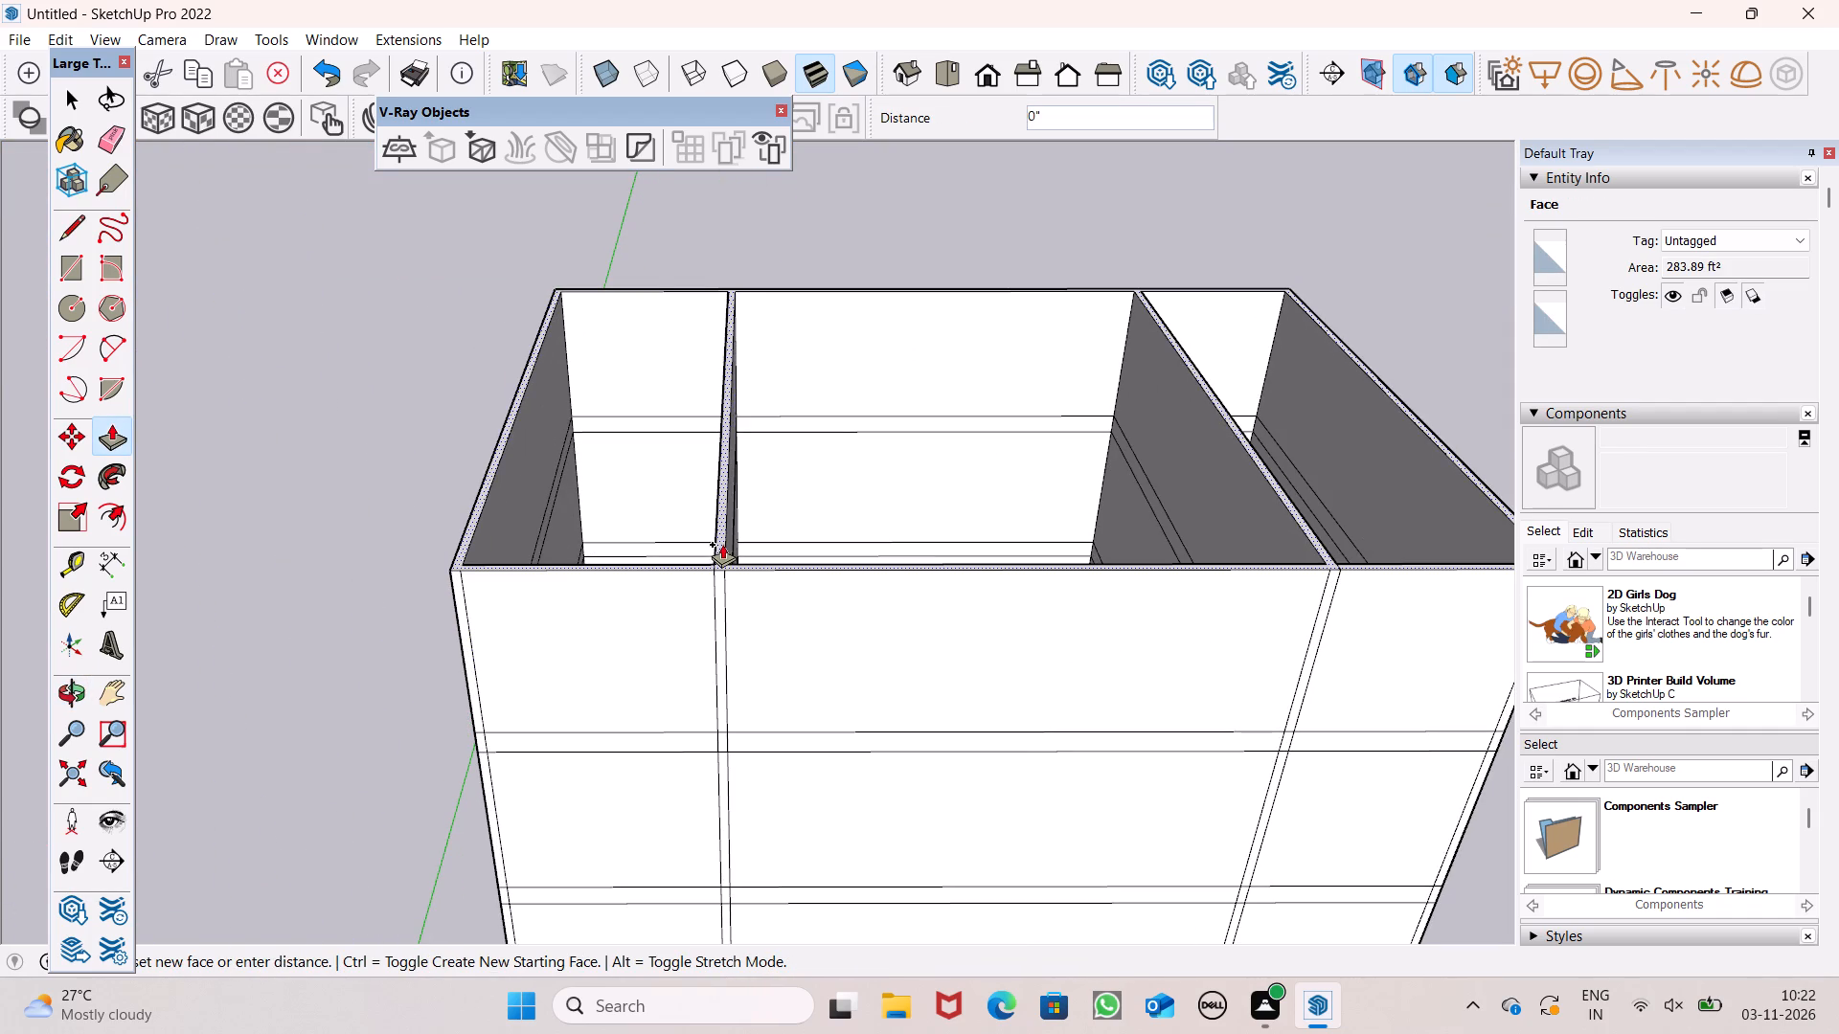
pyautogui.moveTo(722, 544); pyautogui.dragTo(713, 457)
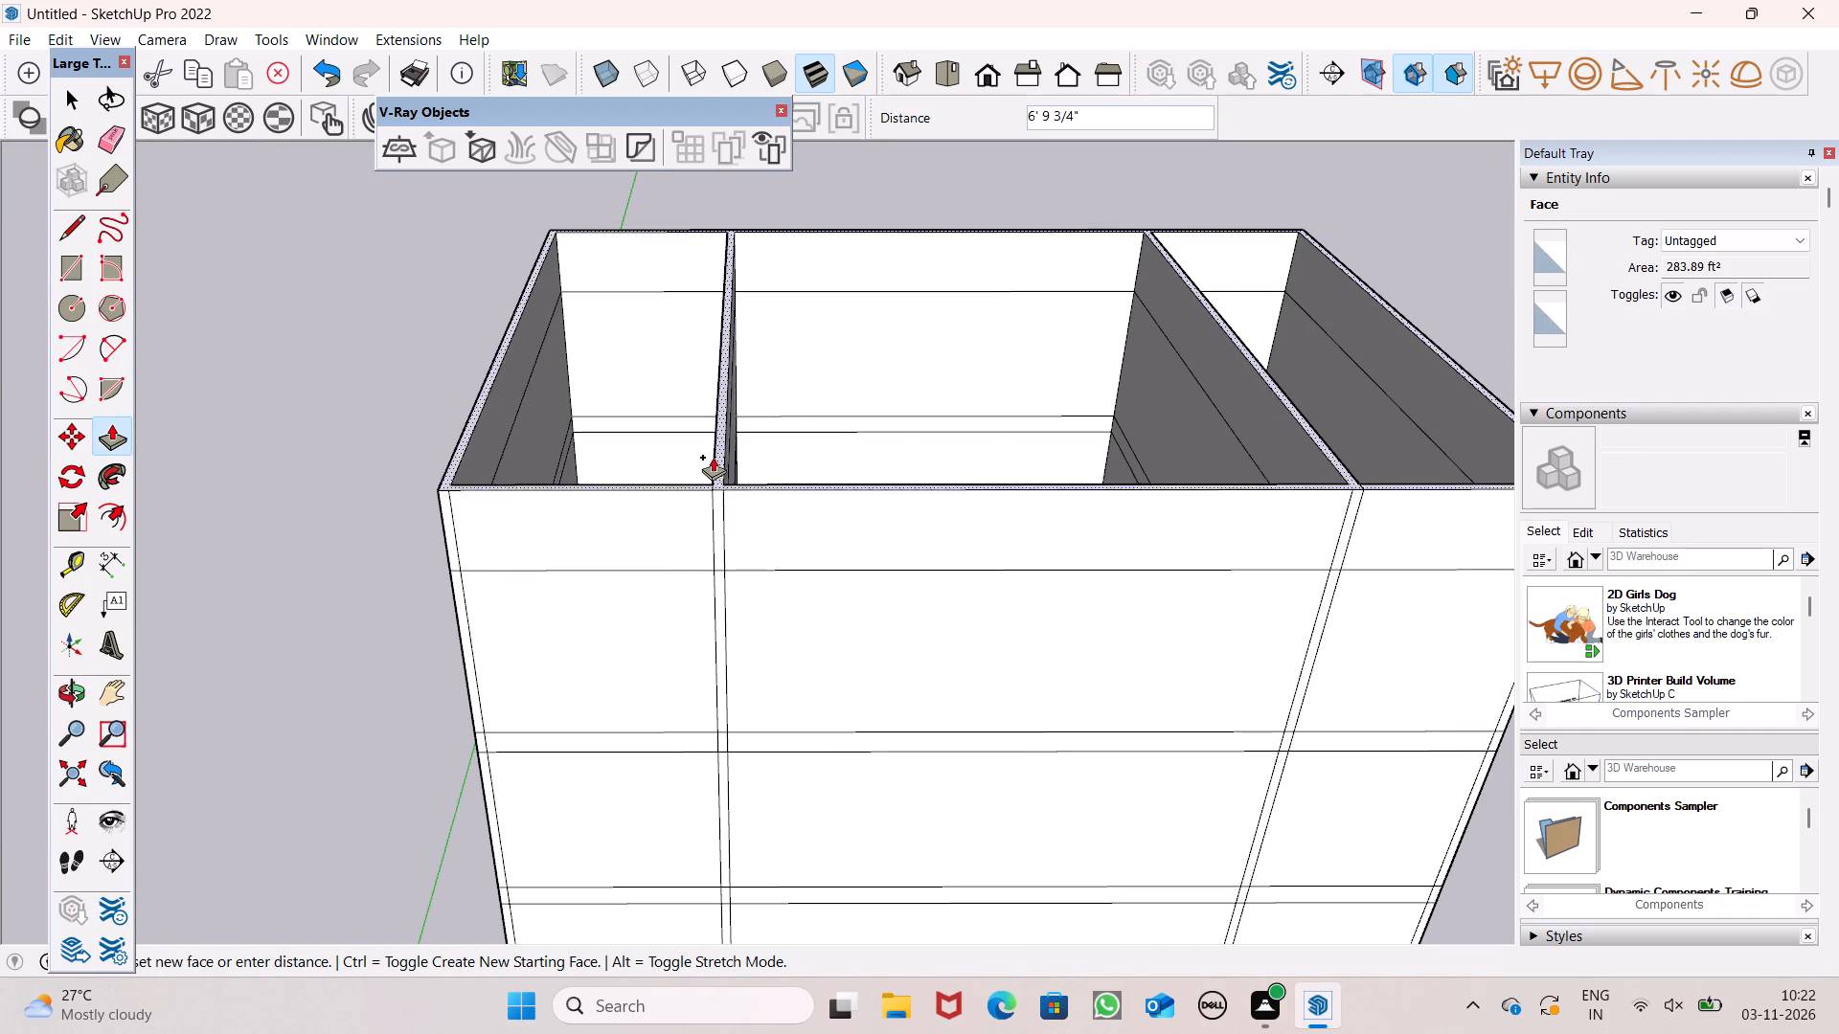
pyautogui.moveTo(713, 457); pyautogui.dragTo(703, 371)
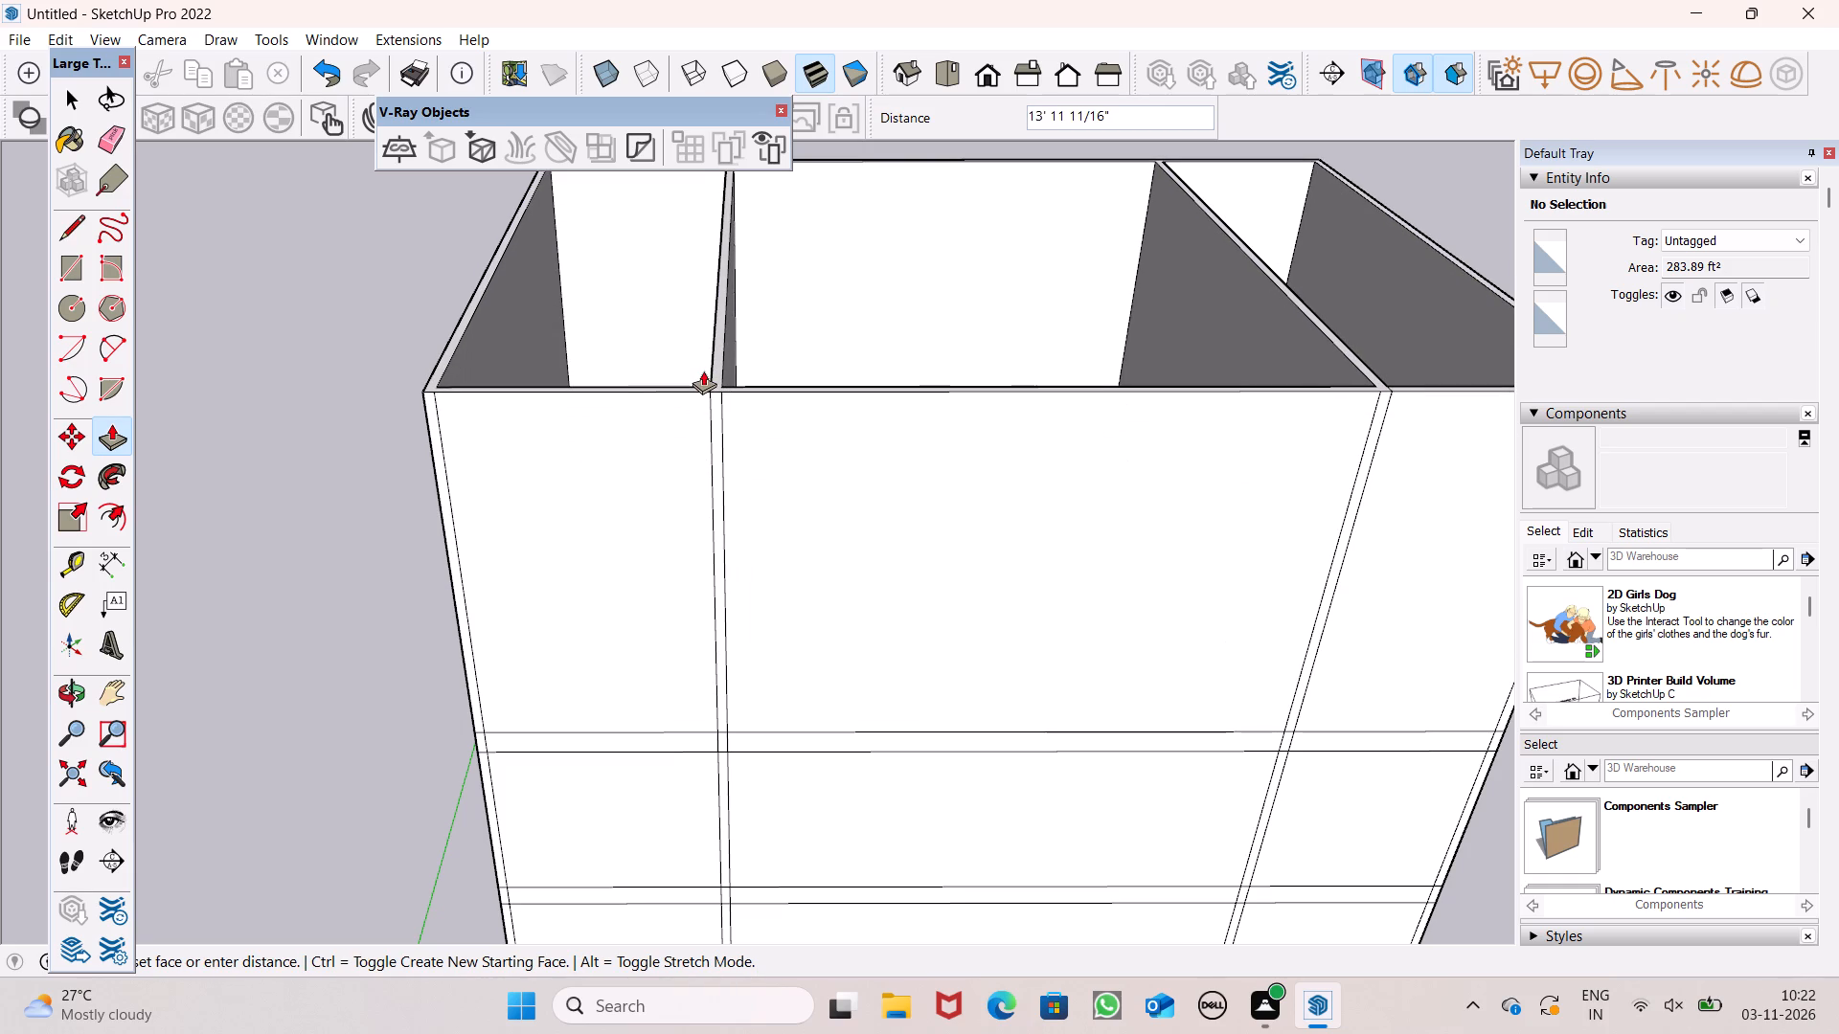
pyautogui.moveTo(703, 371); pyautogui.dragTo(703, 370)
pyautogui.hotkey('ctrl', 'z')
# Push/Pull the connected wall-top face of the fifth level up about 2' 7" as a new starting face.
pyautogui.scroll(-8, 670, 446)
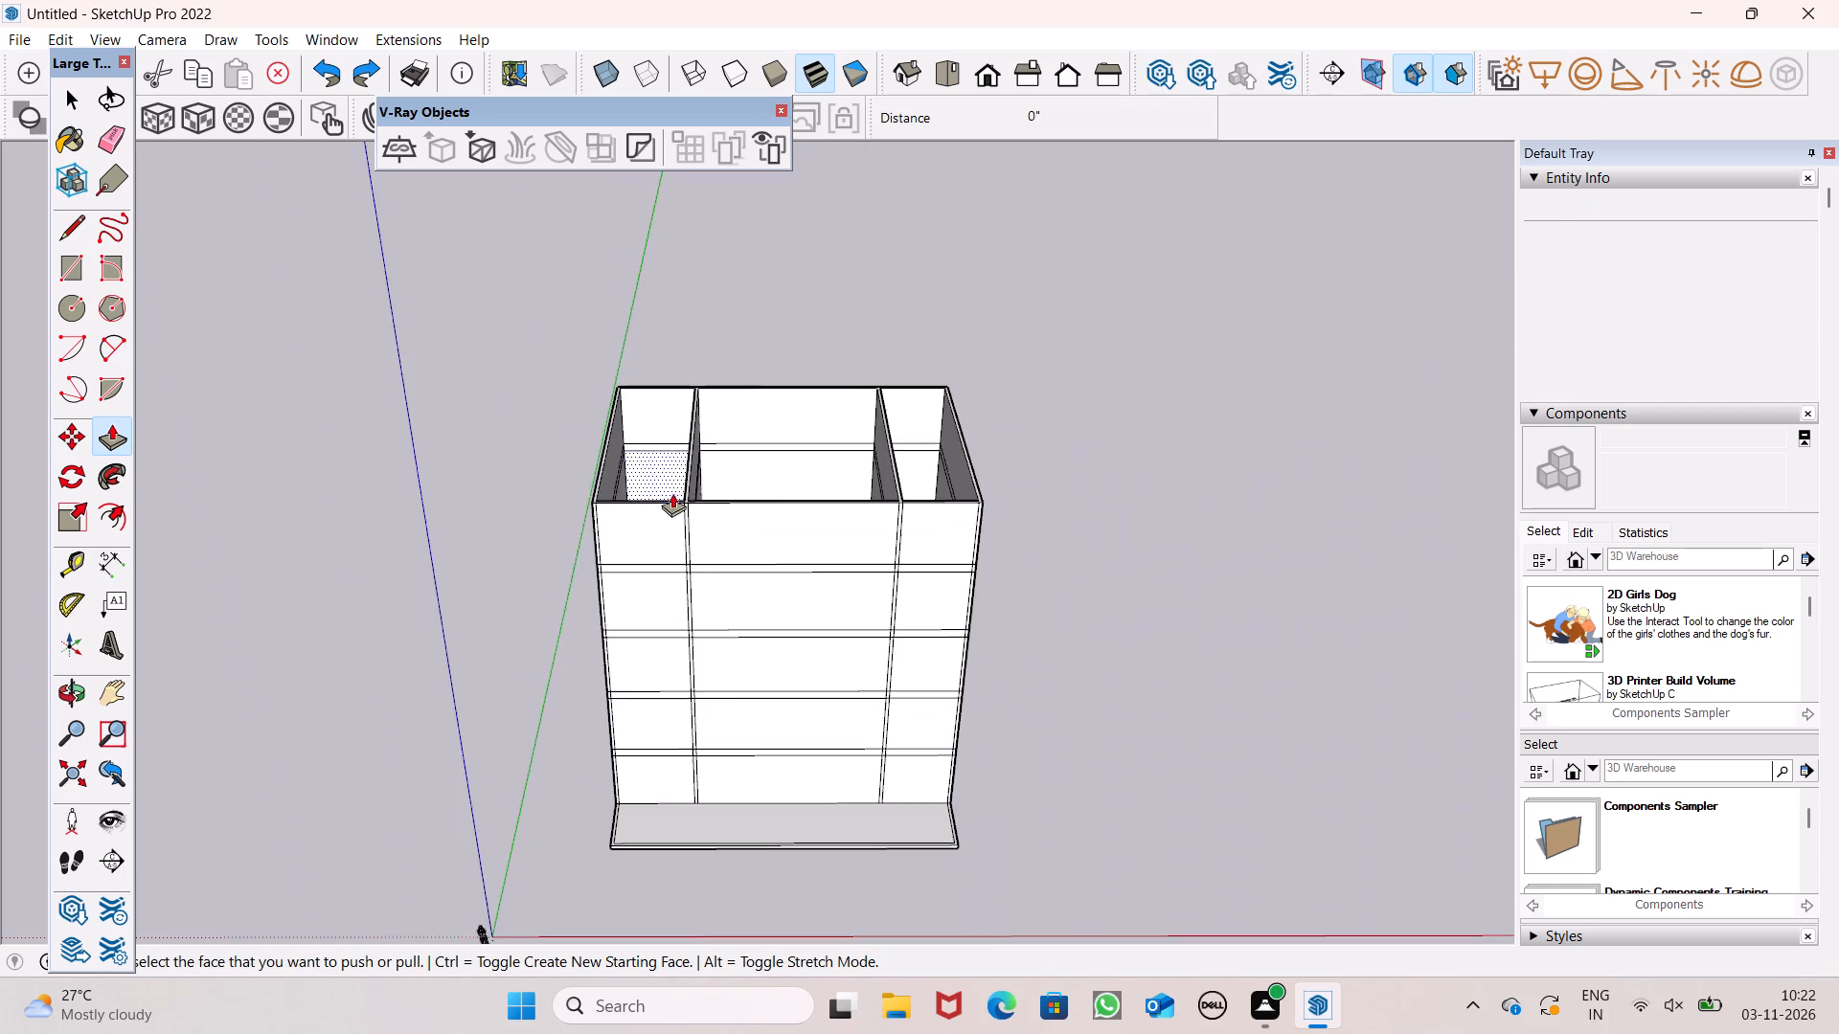
pyautogui.scroll(6, 693, 485)
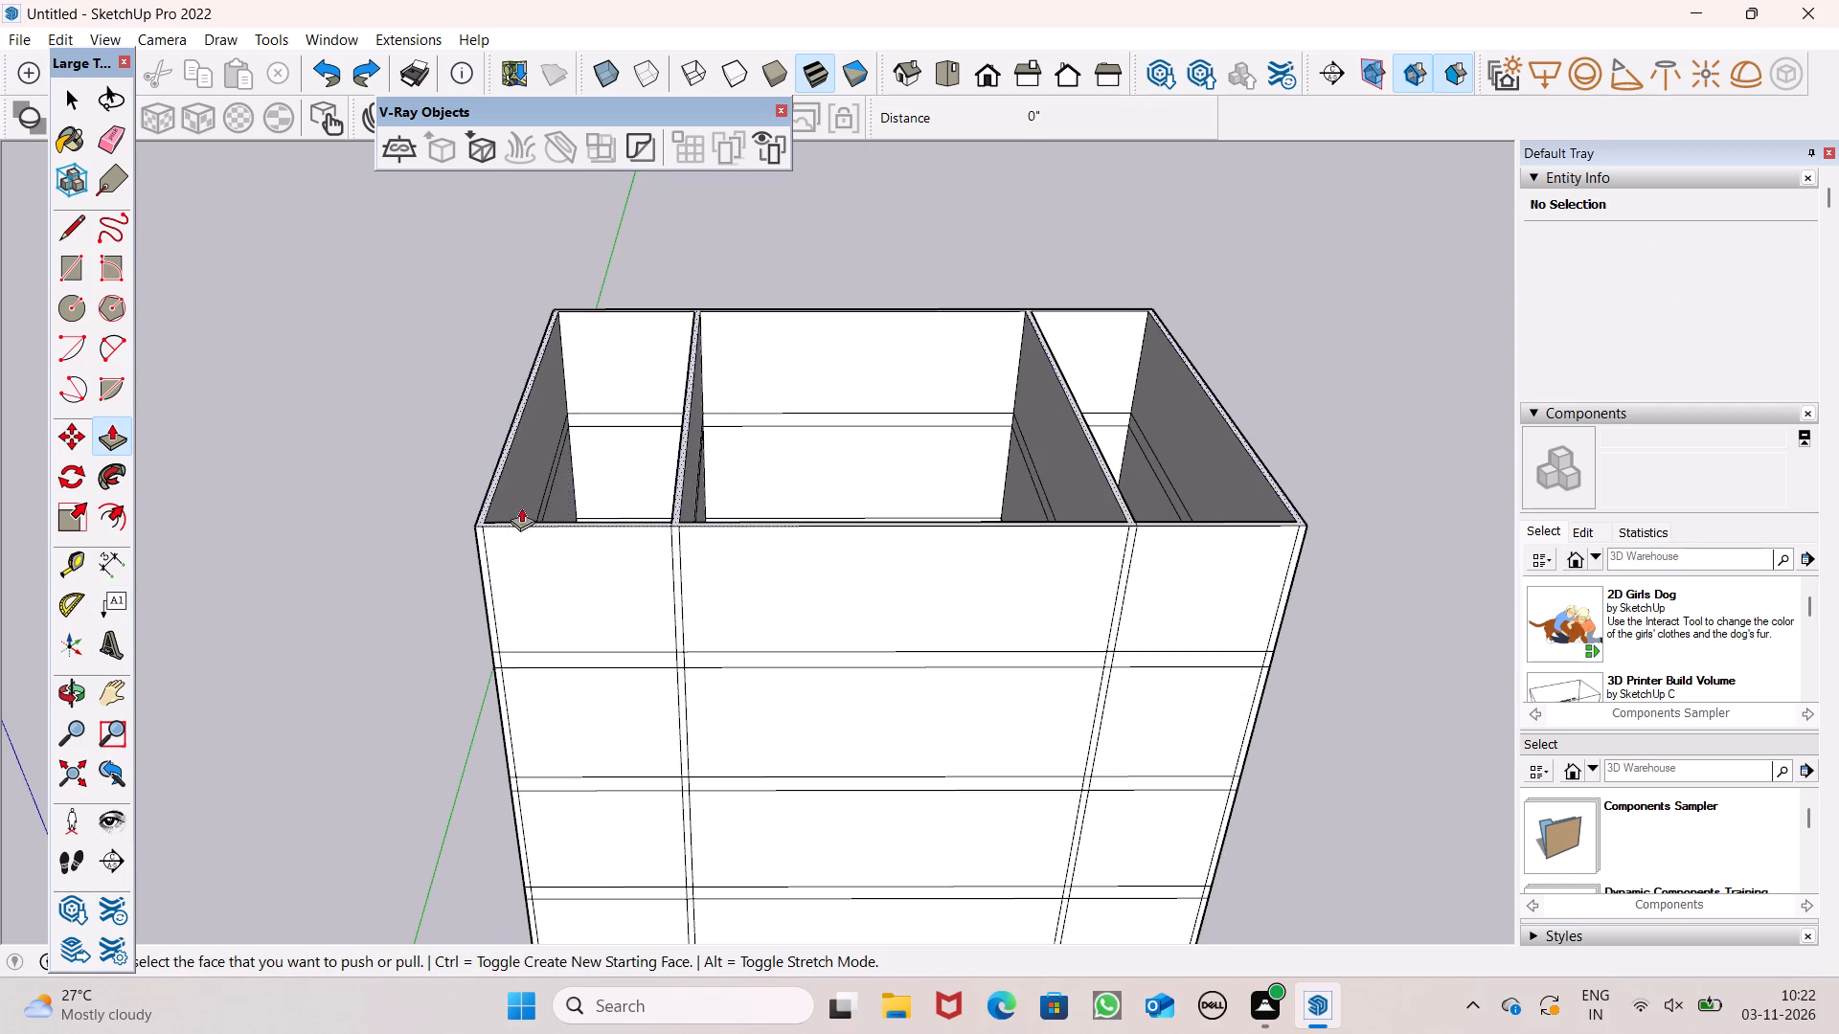
pyautogui.scroll(7, 660, 519)
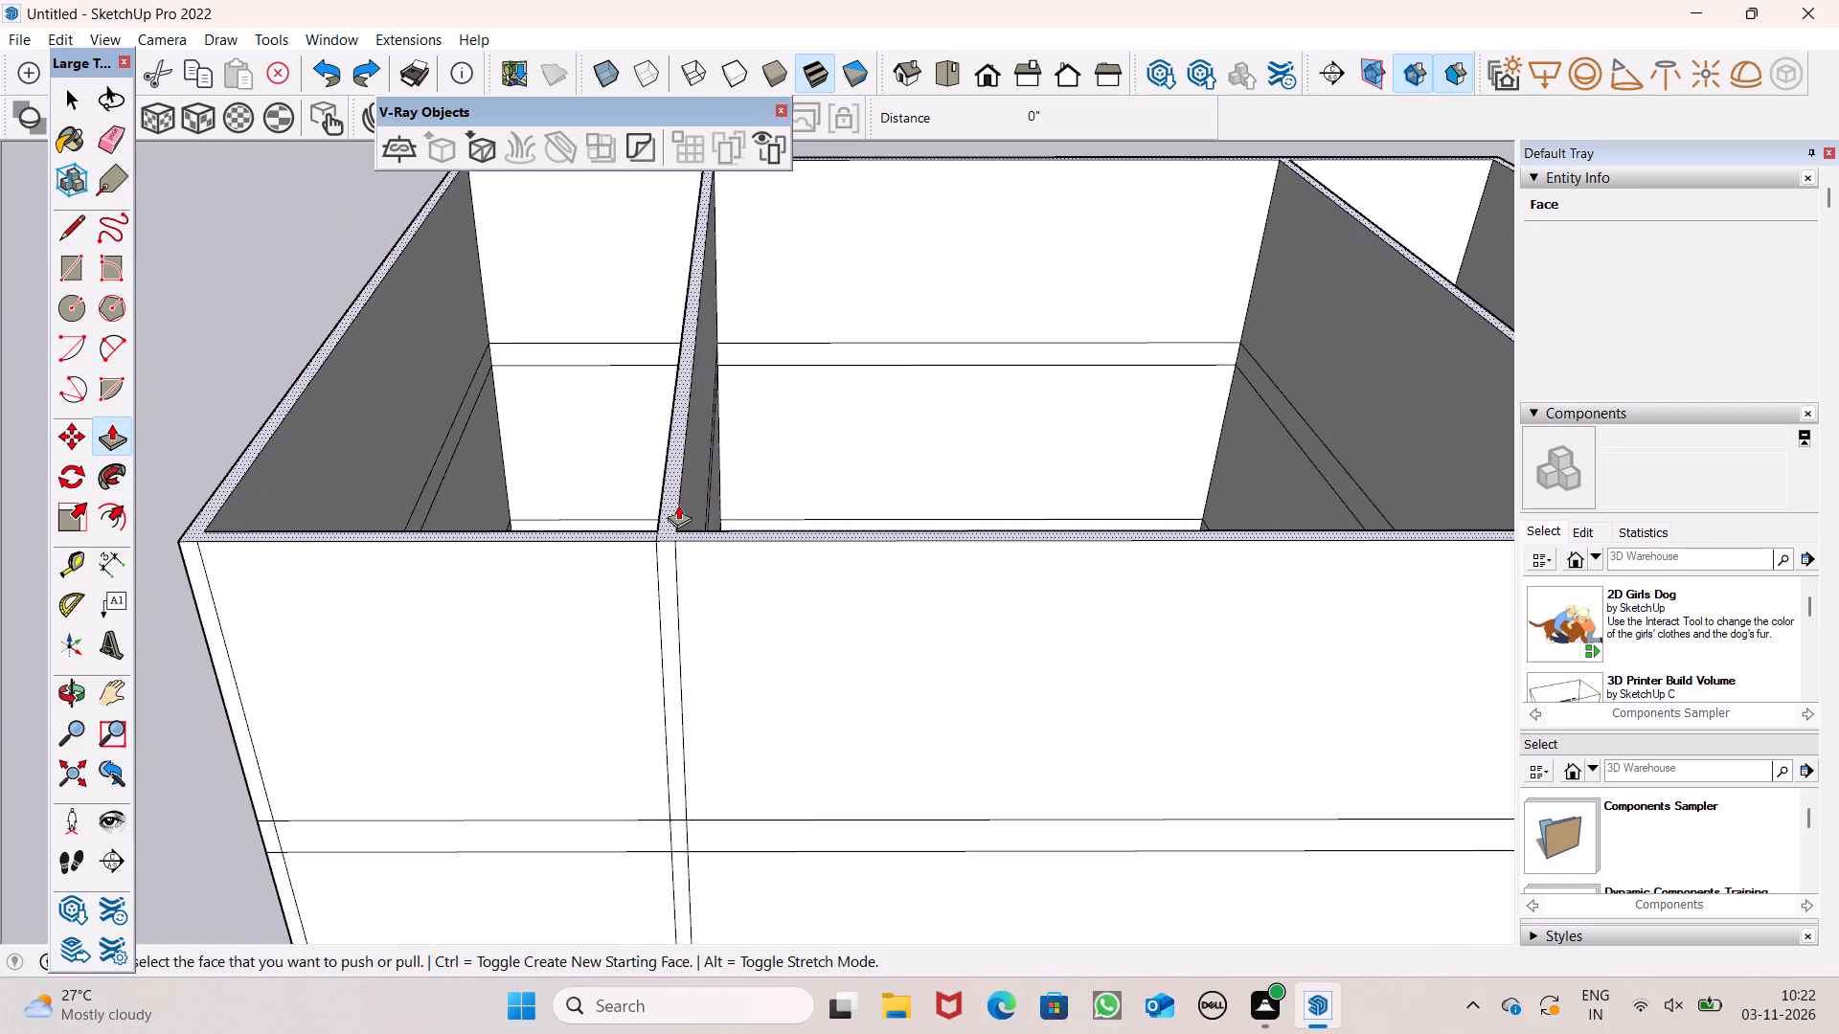
pyautogui.click(669, 518)
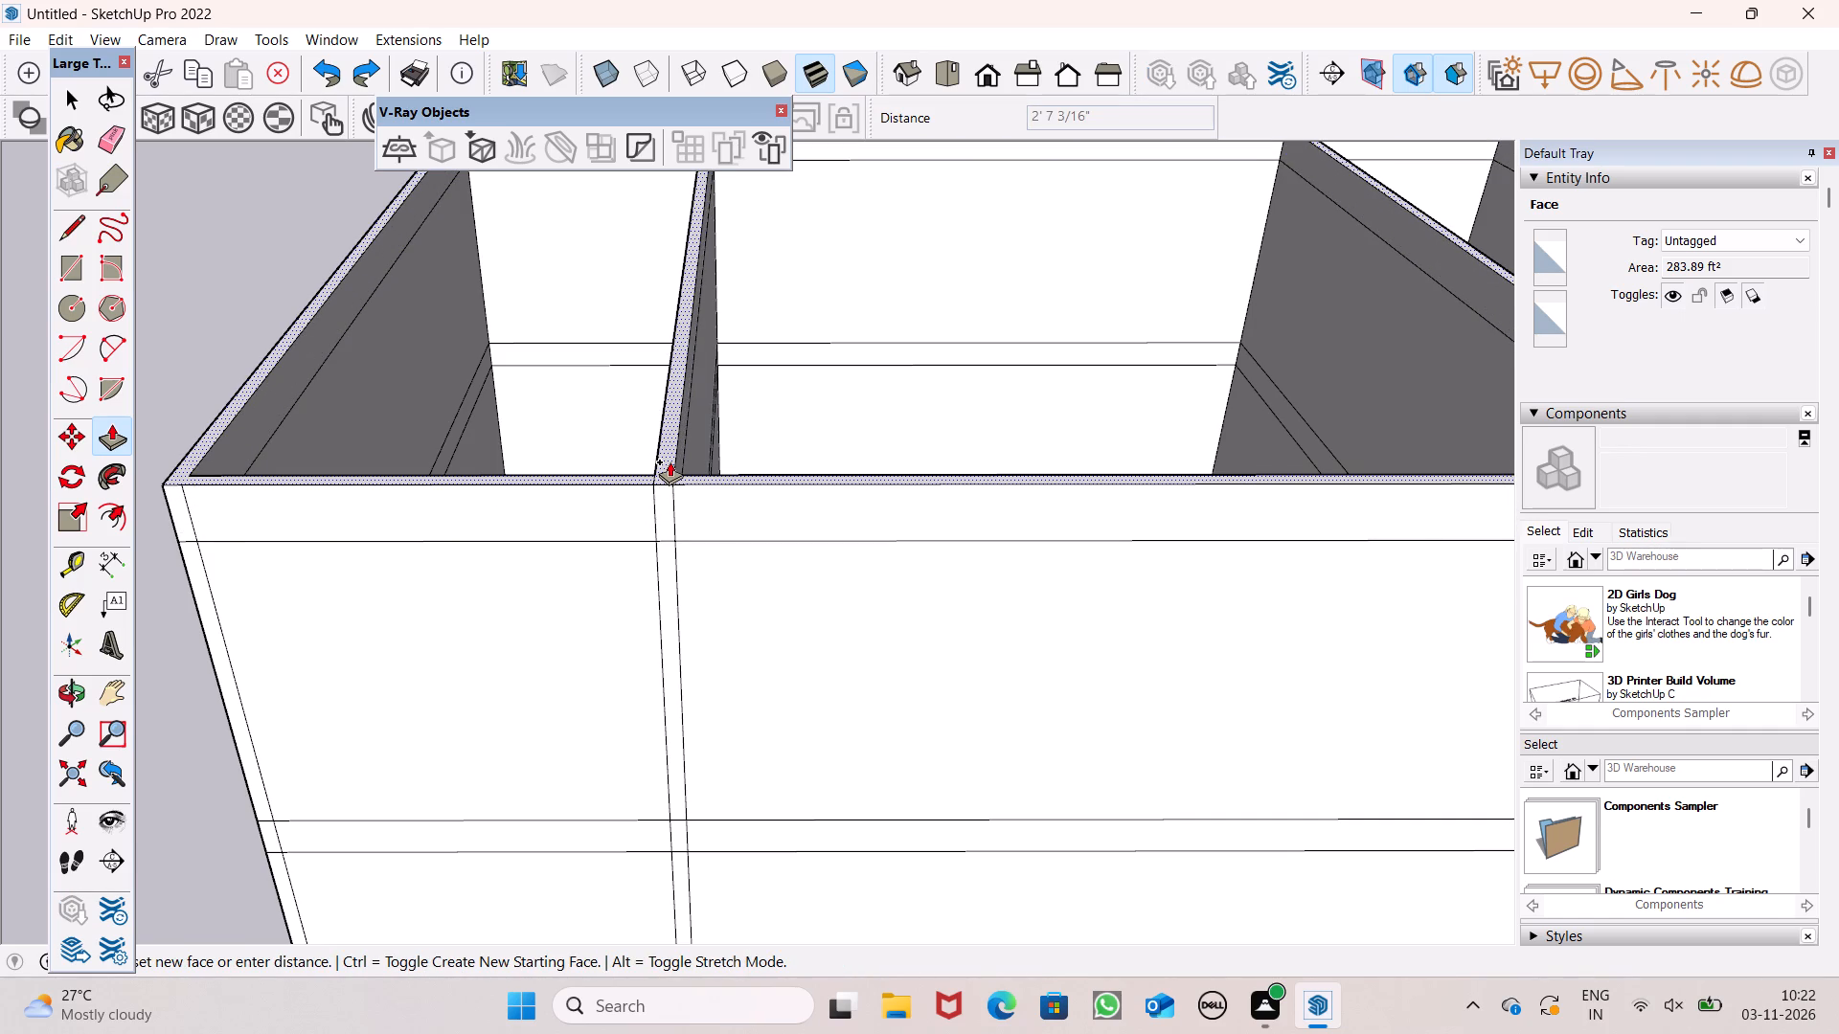
pyautogui.scroll(-8, 646, 418)
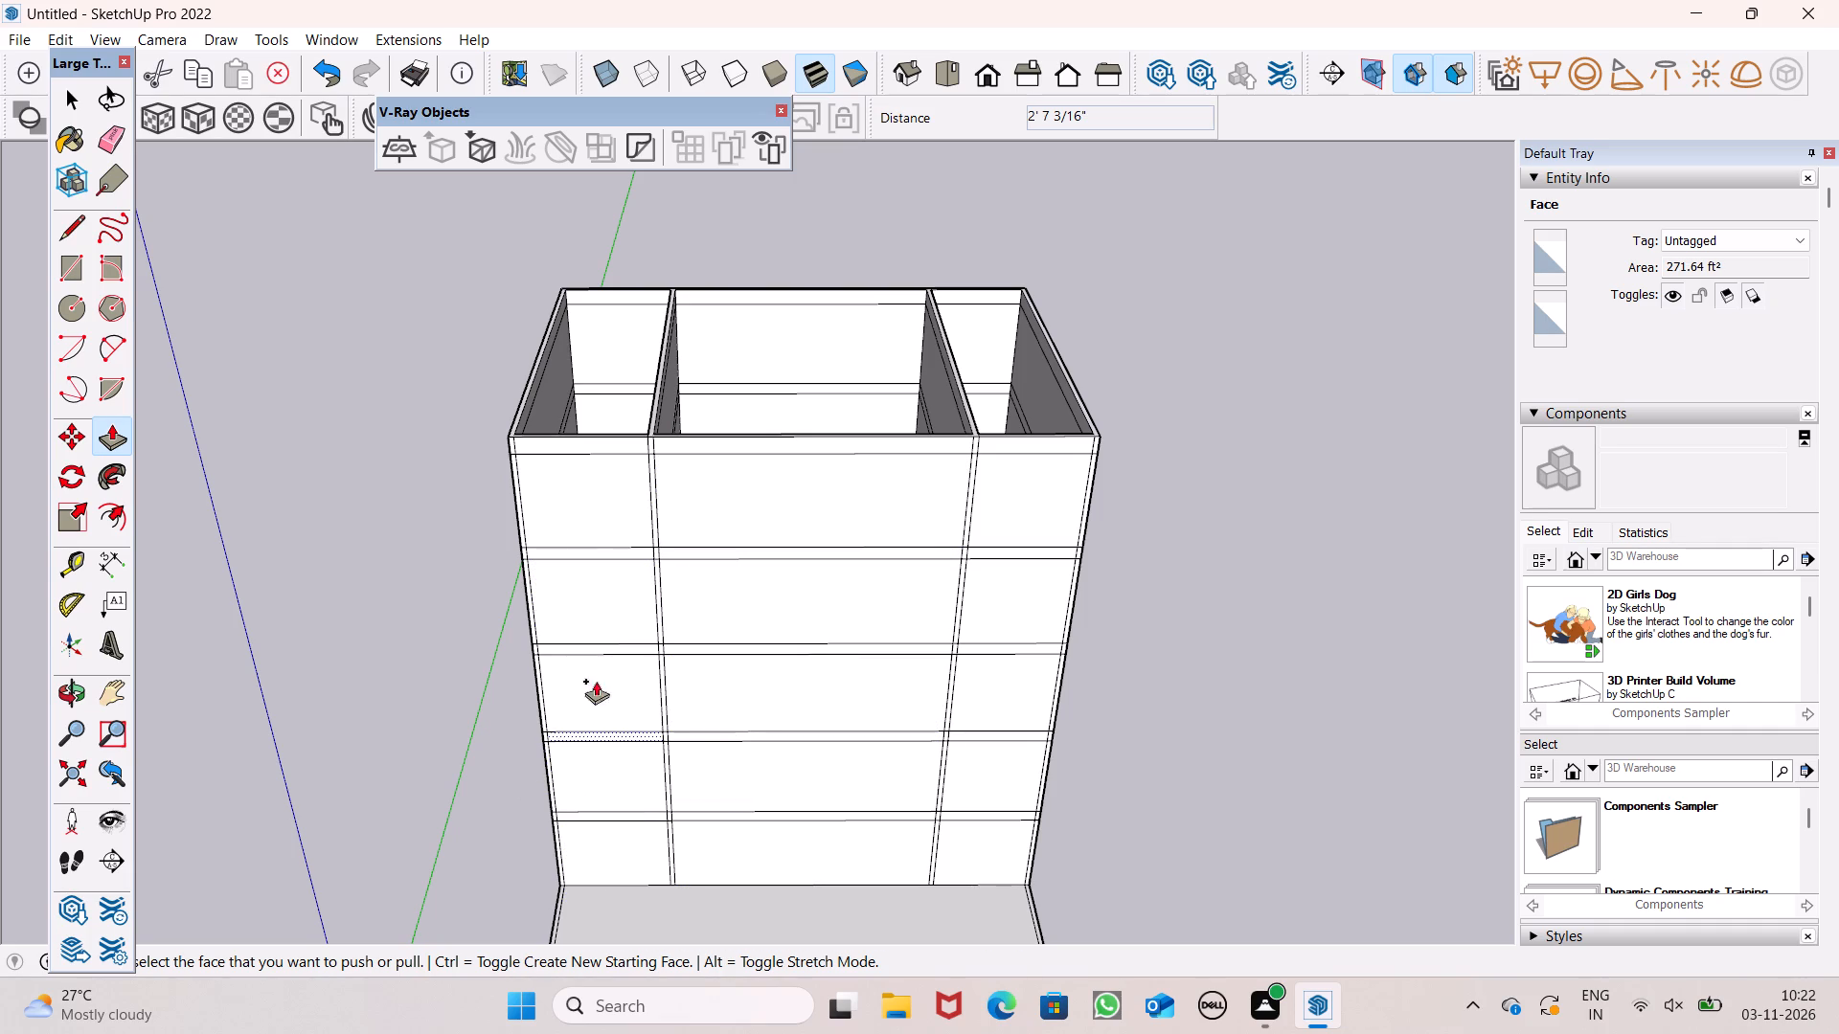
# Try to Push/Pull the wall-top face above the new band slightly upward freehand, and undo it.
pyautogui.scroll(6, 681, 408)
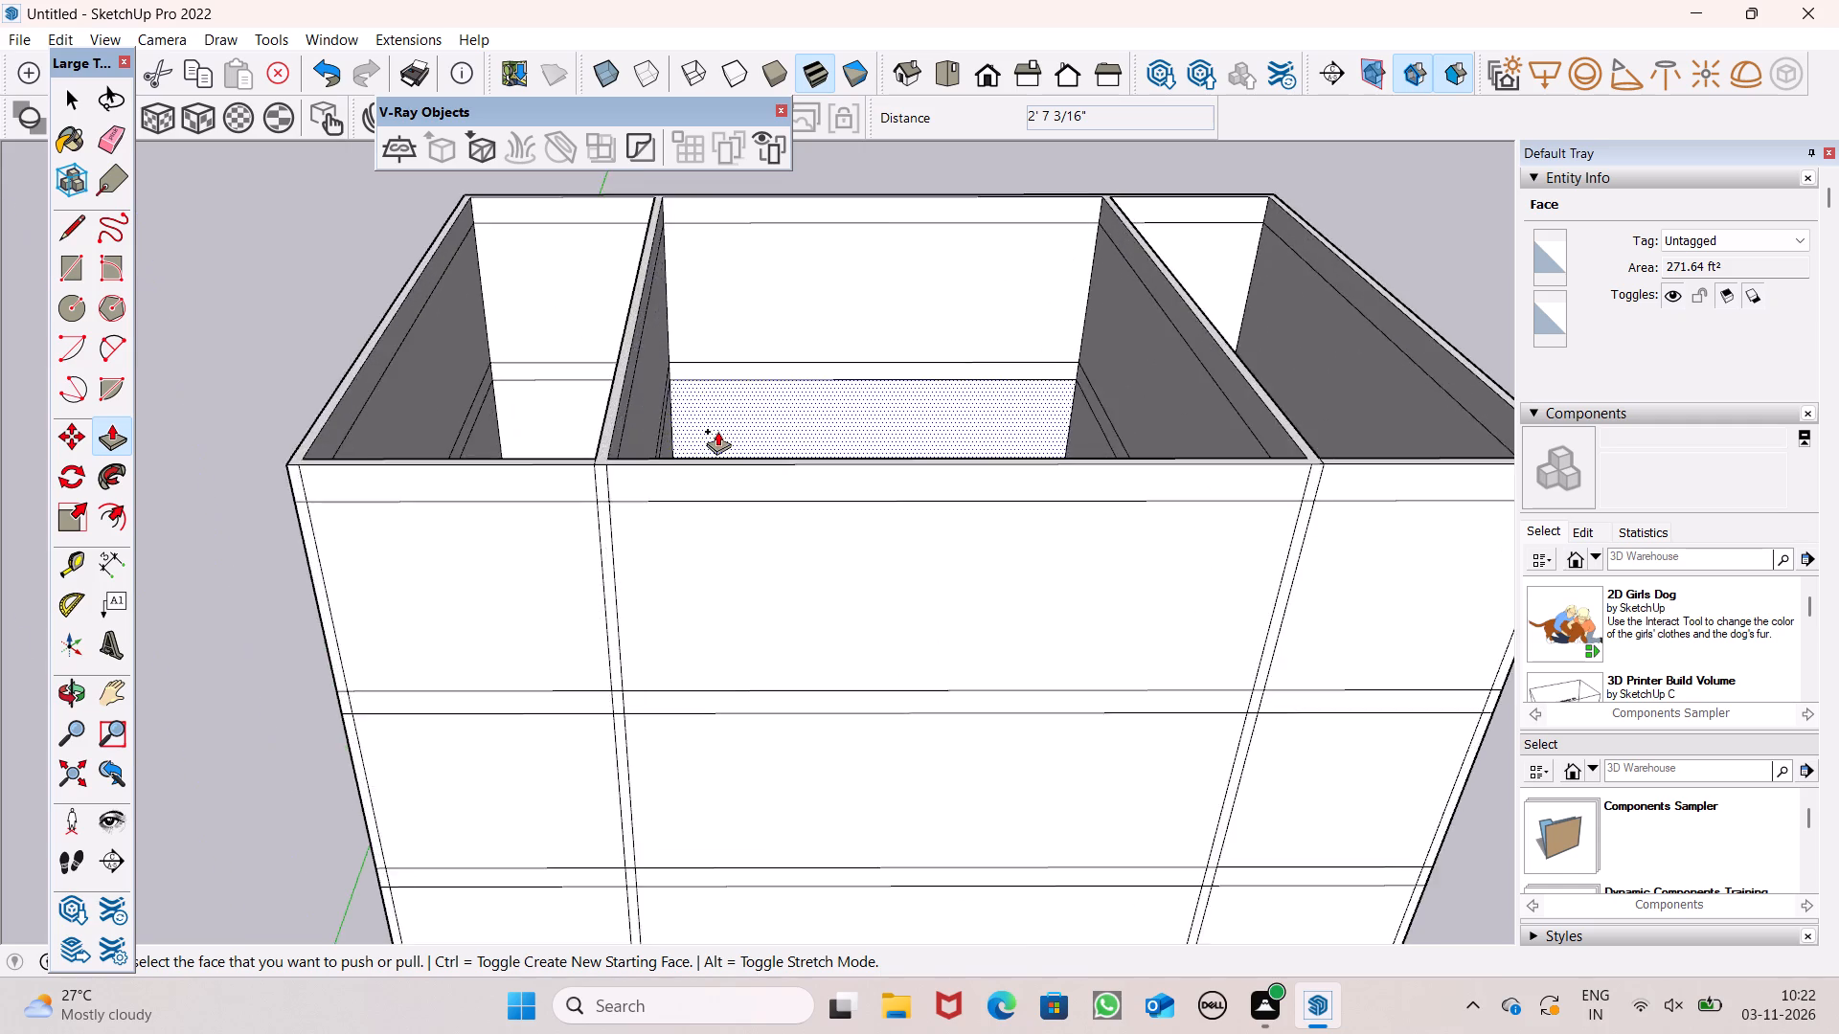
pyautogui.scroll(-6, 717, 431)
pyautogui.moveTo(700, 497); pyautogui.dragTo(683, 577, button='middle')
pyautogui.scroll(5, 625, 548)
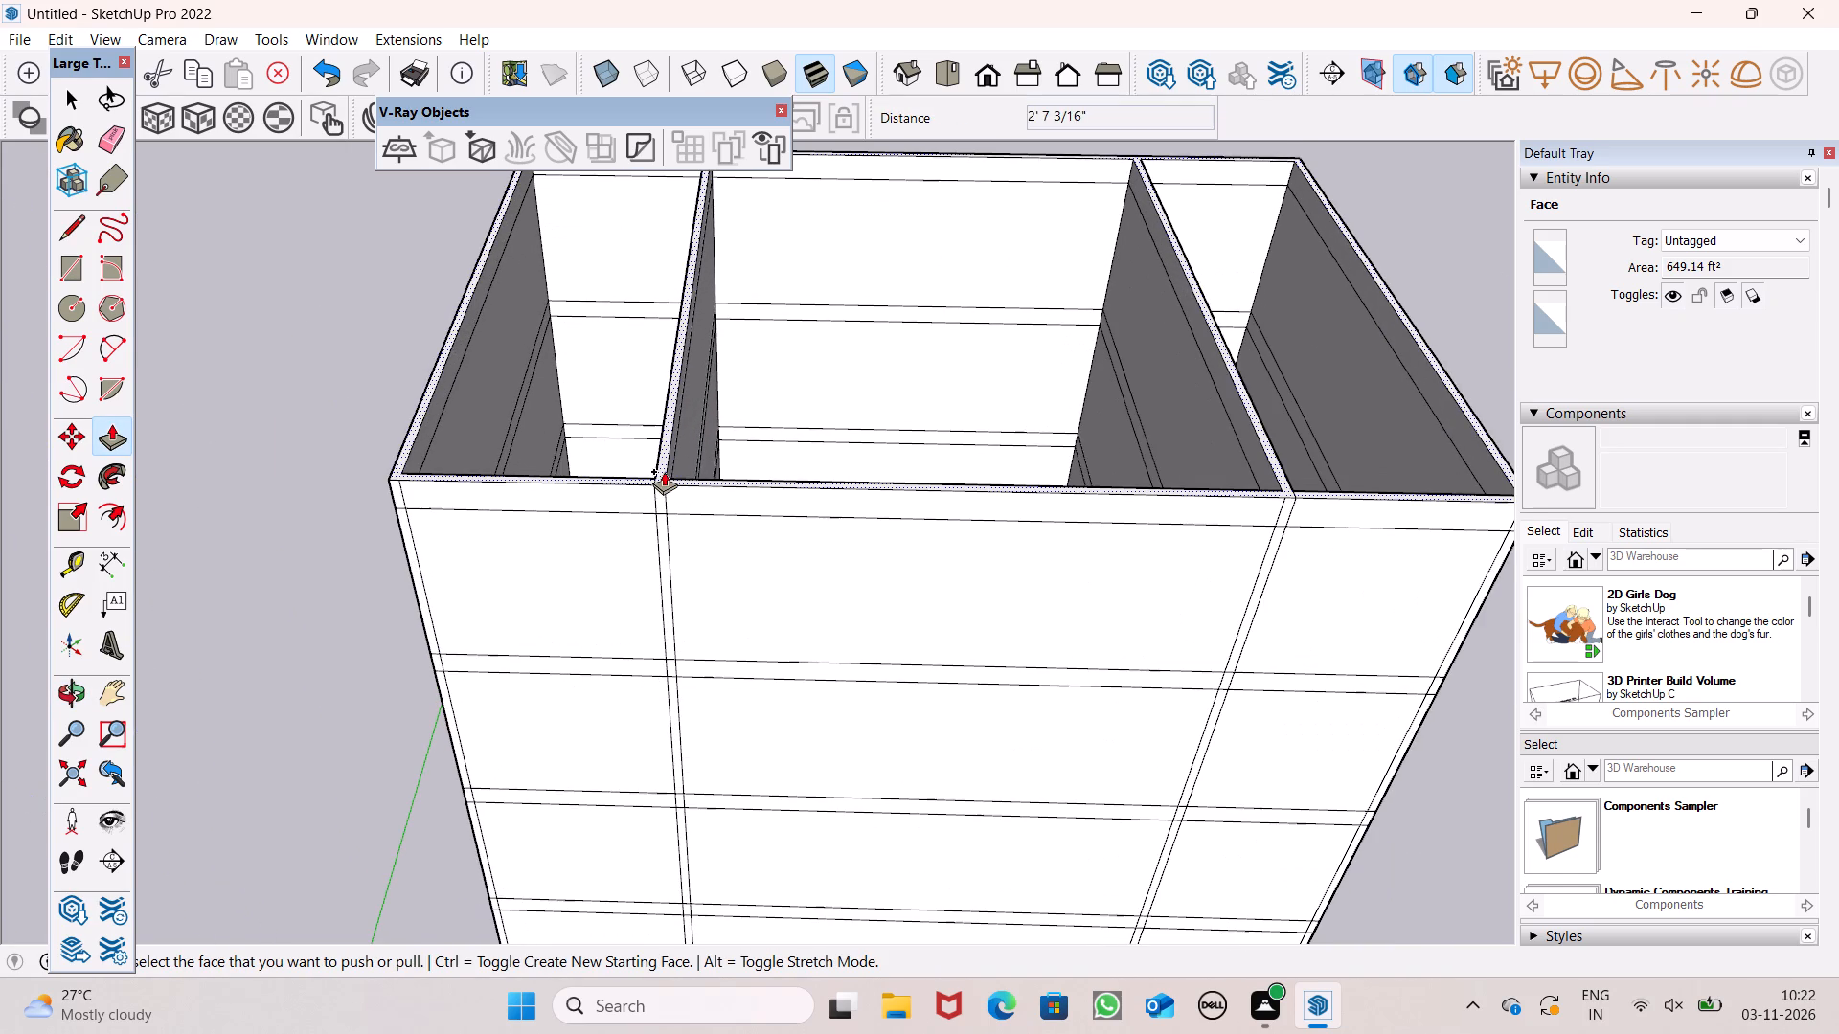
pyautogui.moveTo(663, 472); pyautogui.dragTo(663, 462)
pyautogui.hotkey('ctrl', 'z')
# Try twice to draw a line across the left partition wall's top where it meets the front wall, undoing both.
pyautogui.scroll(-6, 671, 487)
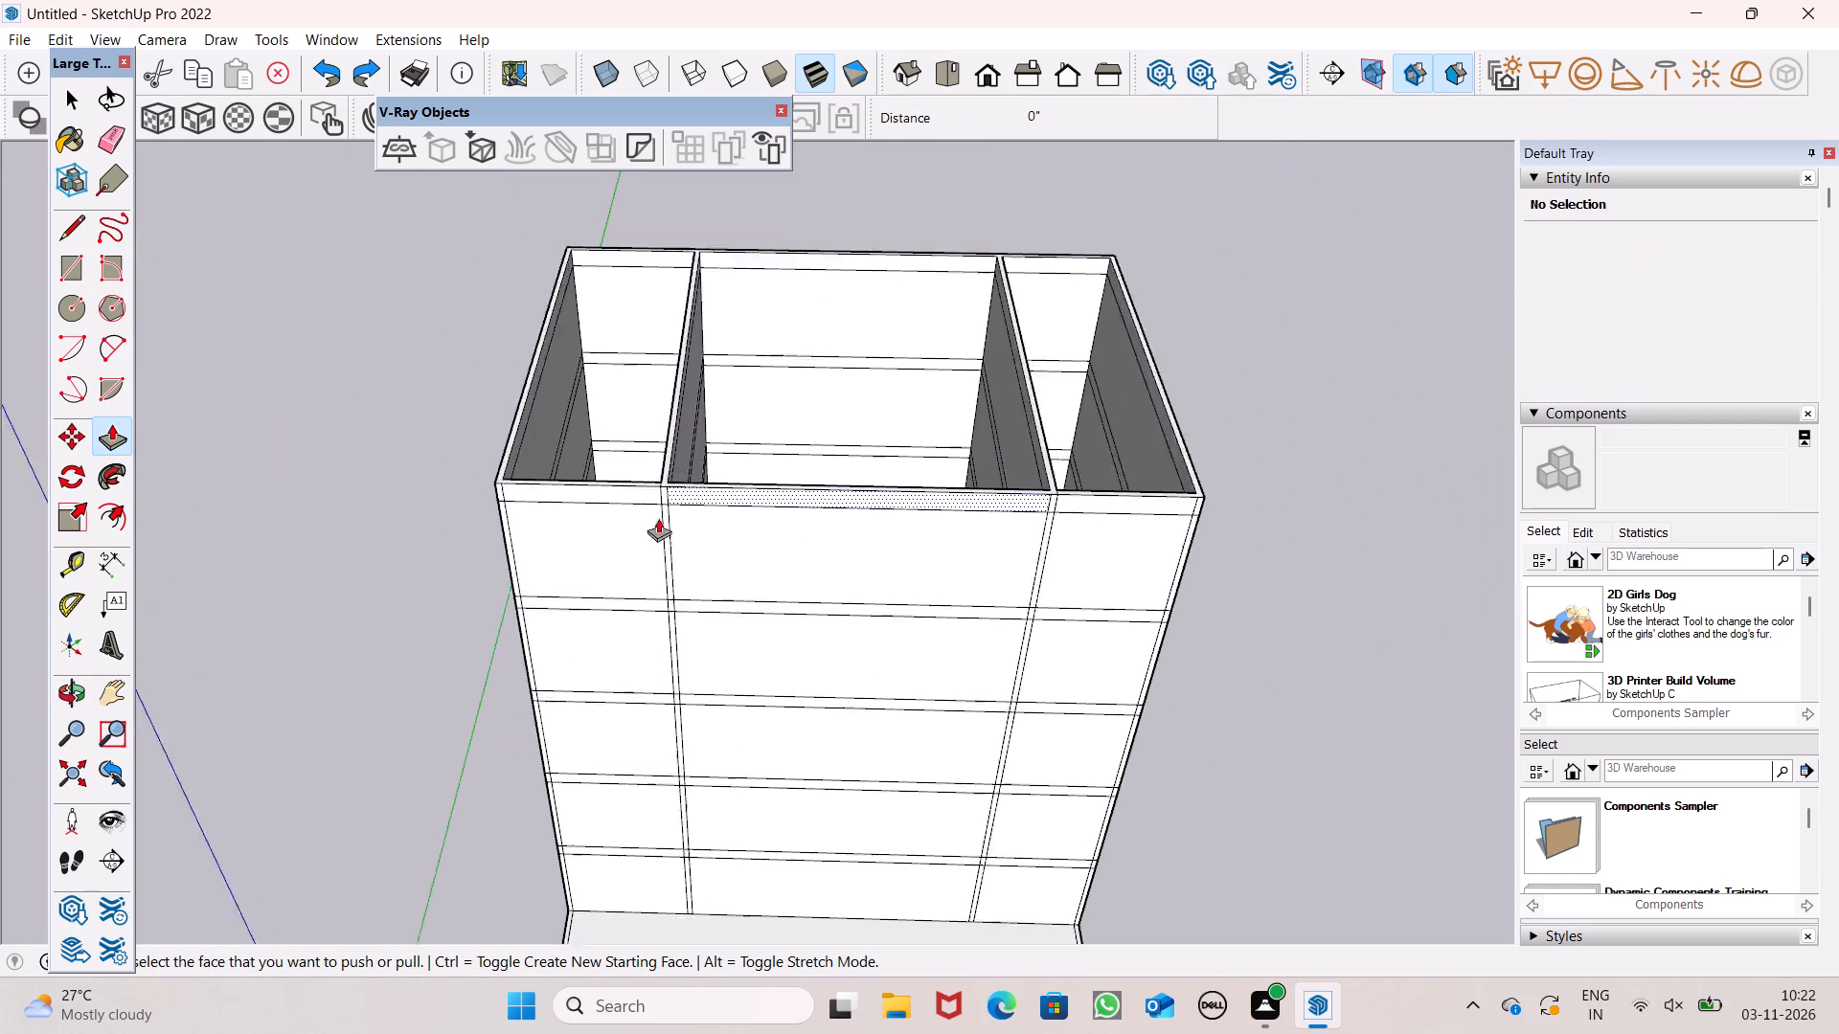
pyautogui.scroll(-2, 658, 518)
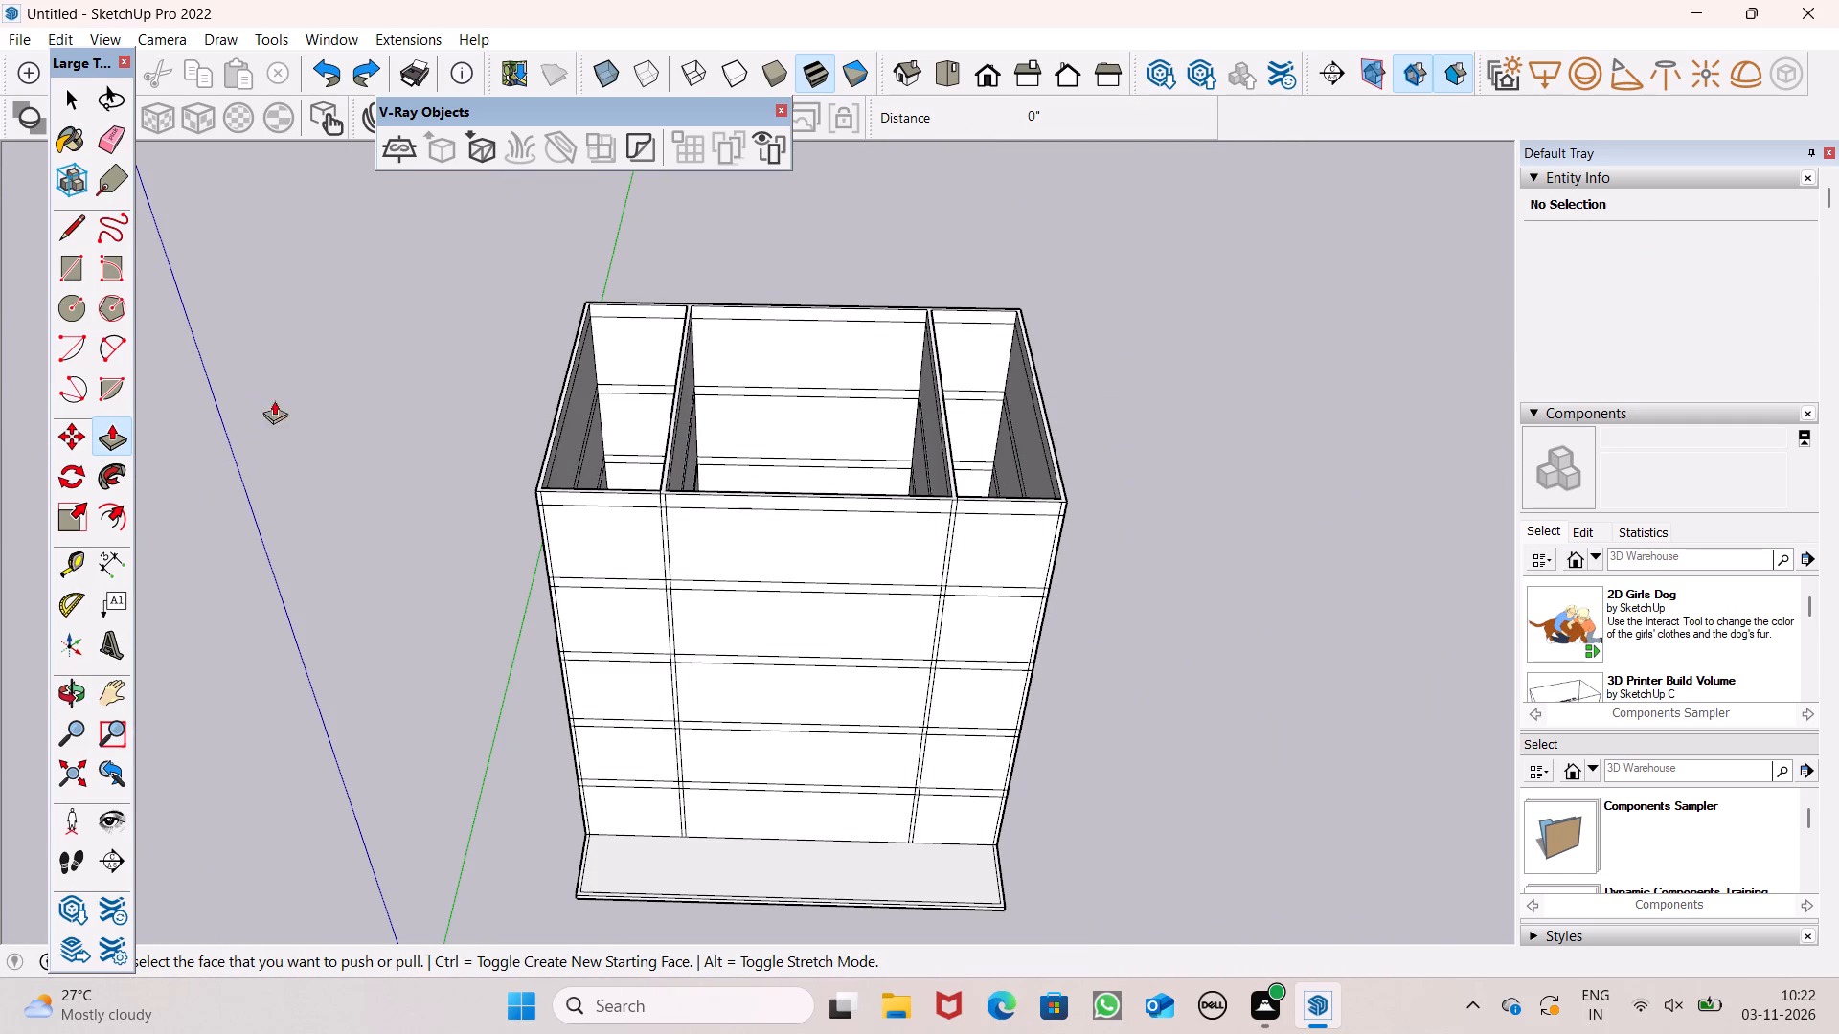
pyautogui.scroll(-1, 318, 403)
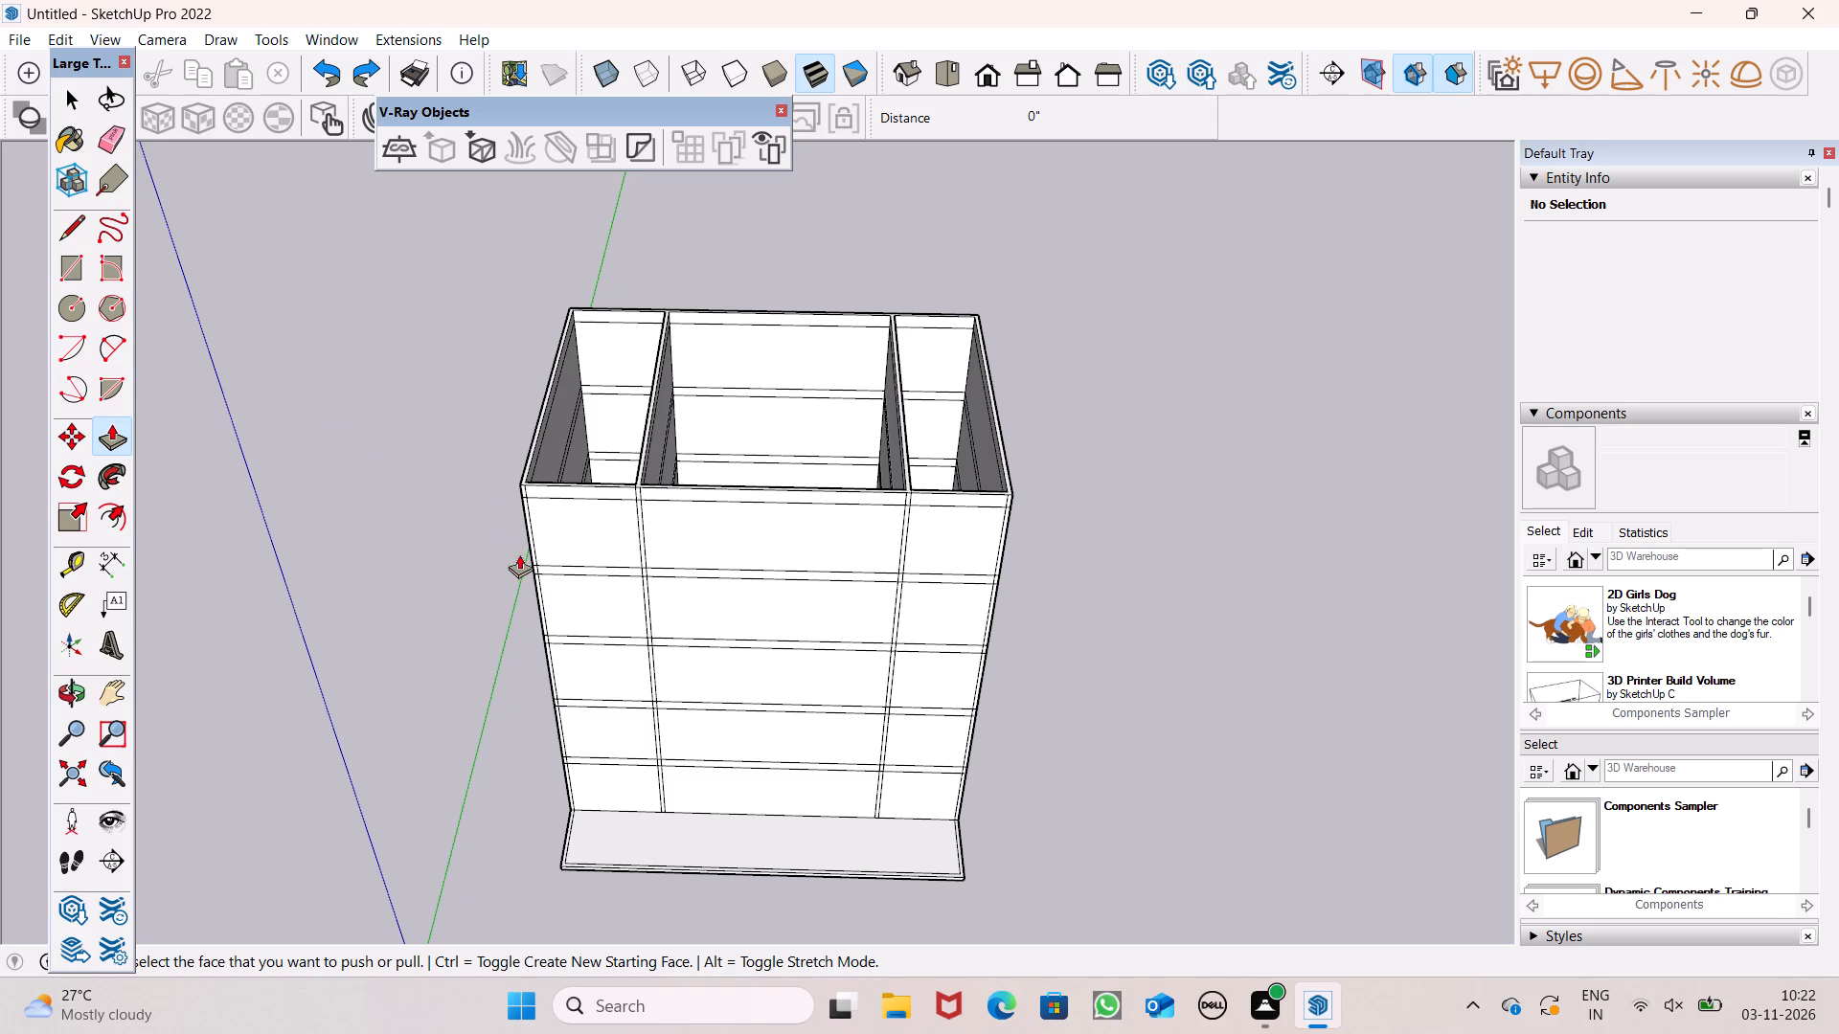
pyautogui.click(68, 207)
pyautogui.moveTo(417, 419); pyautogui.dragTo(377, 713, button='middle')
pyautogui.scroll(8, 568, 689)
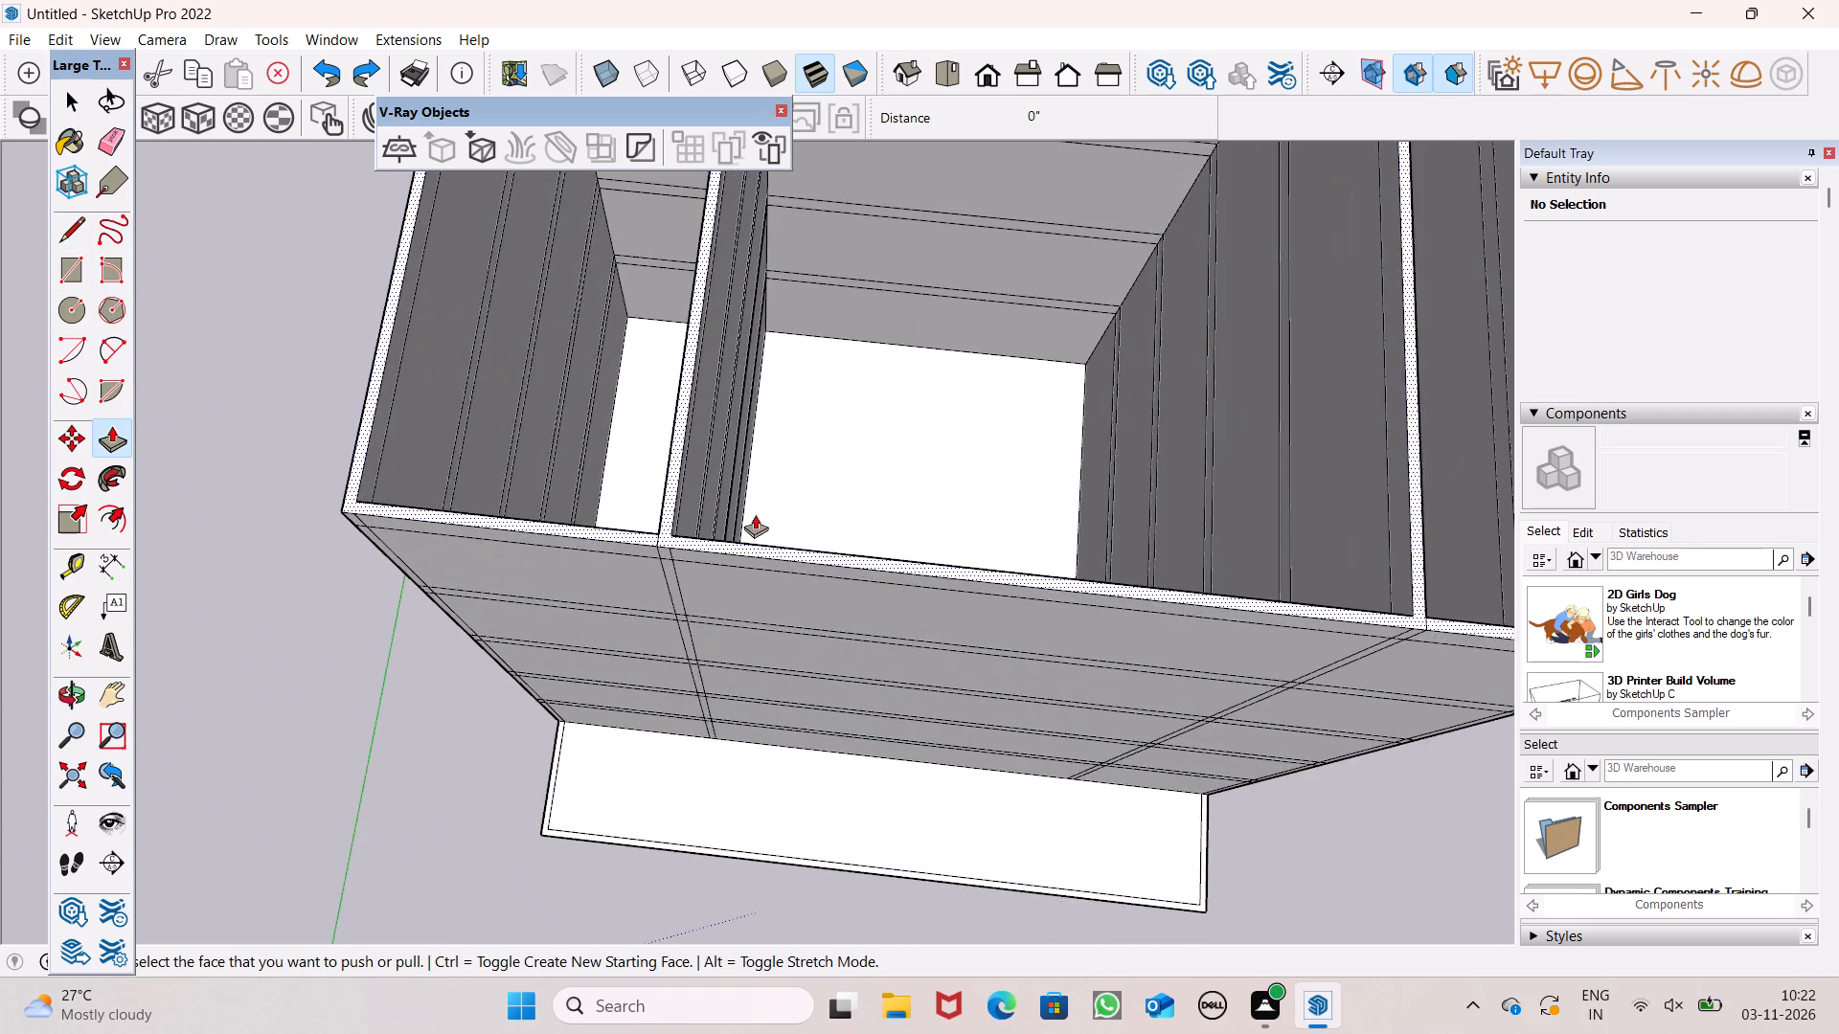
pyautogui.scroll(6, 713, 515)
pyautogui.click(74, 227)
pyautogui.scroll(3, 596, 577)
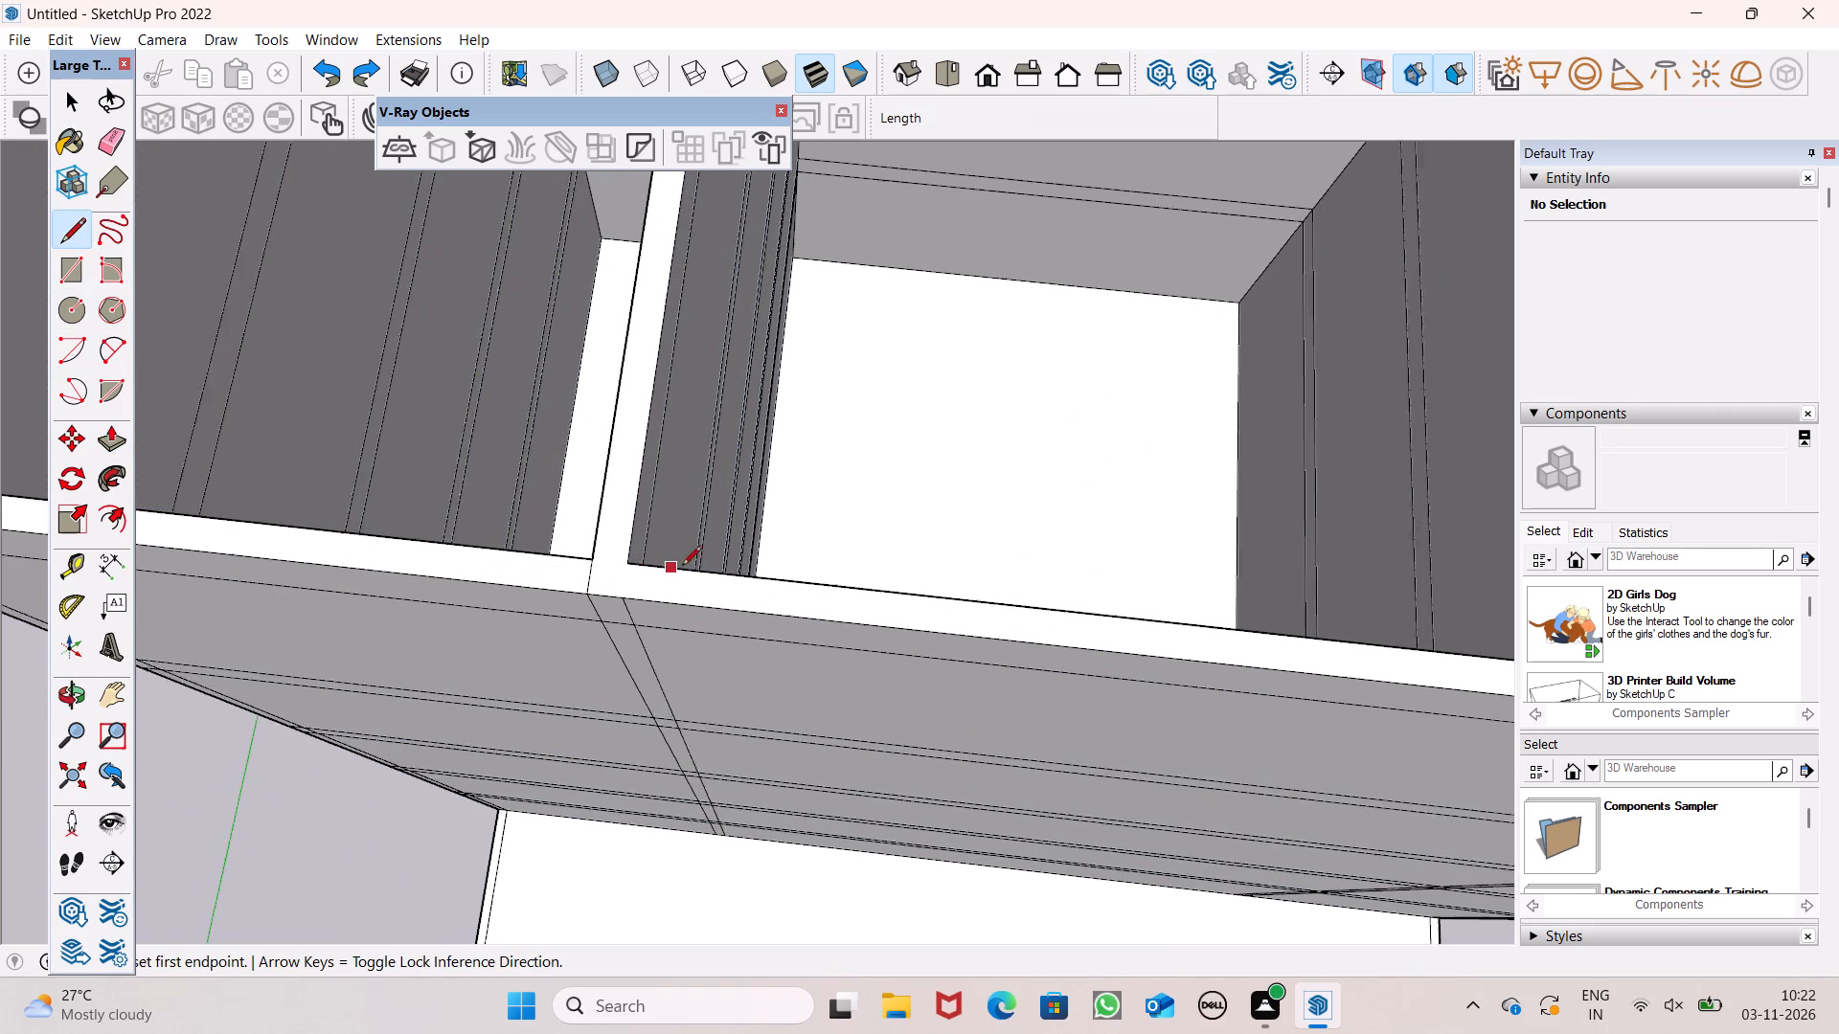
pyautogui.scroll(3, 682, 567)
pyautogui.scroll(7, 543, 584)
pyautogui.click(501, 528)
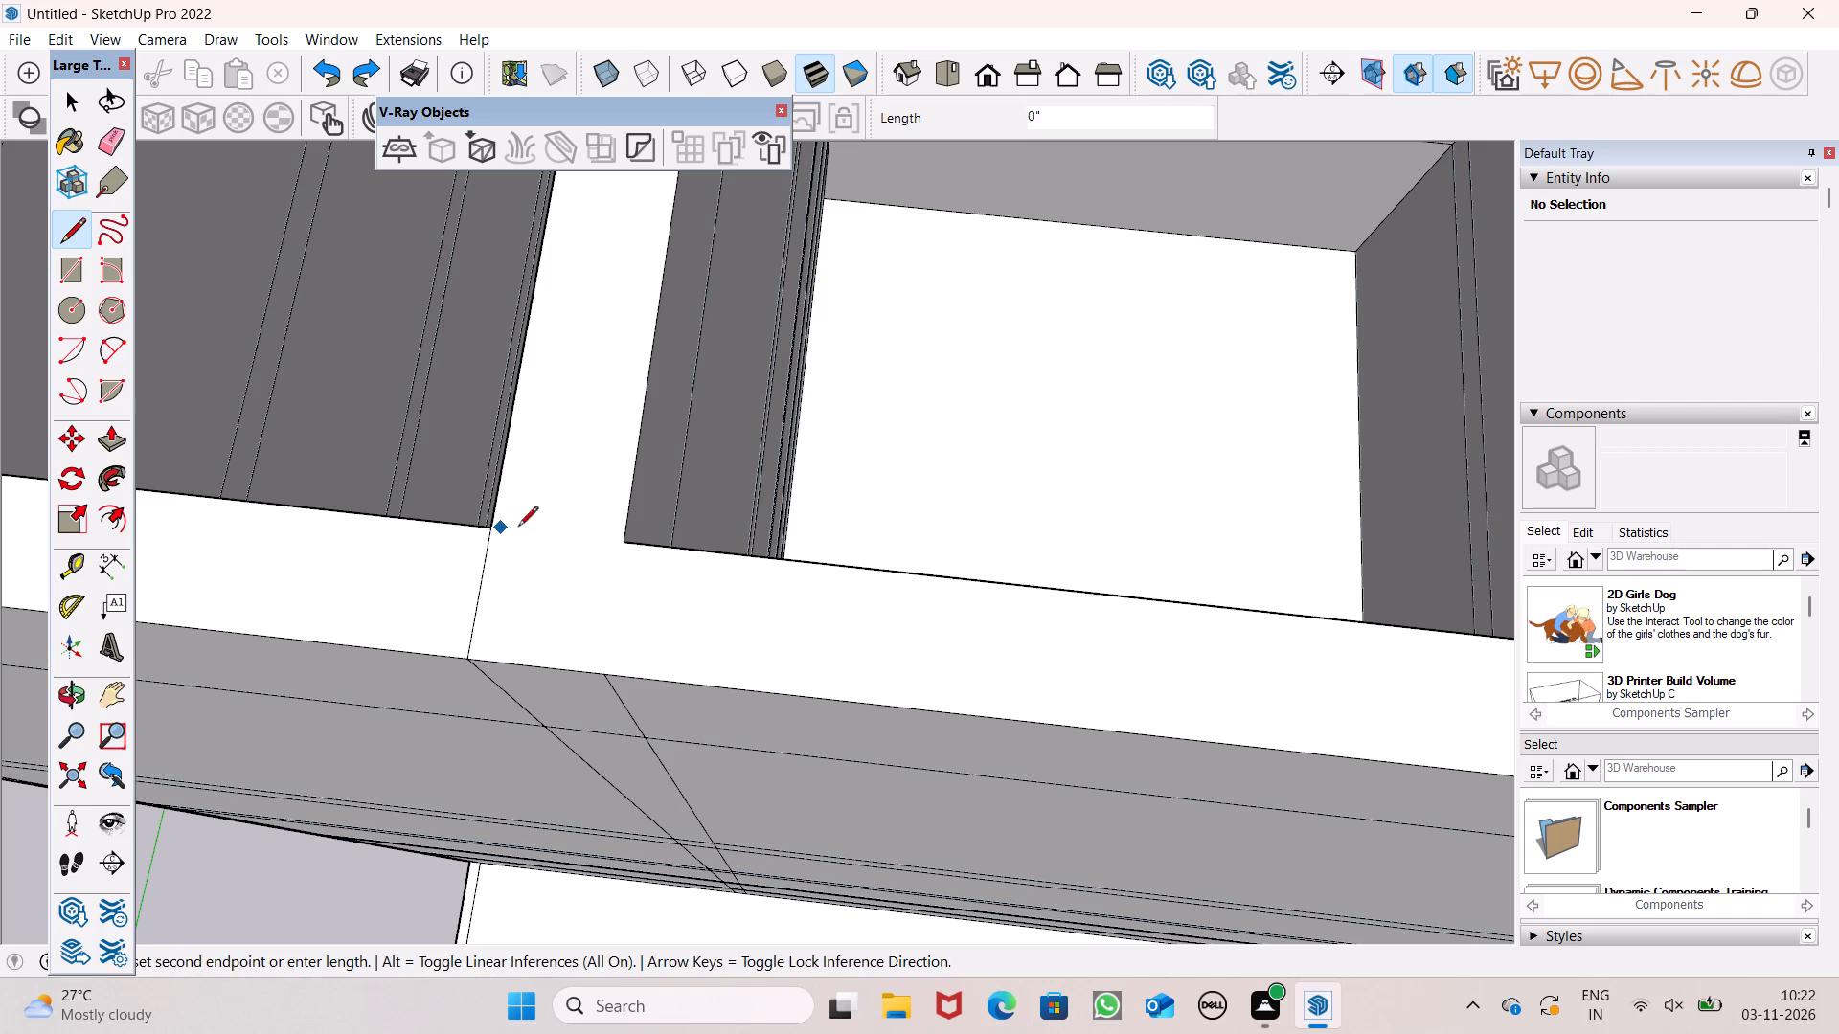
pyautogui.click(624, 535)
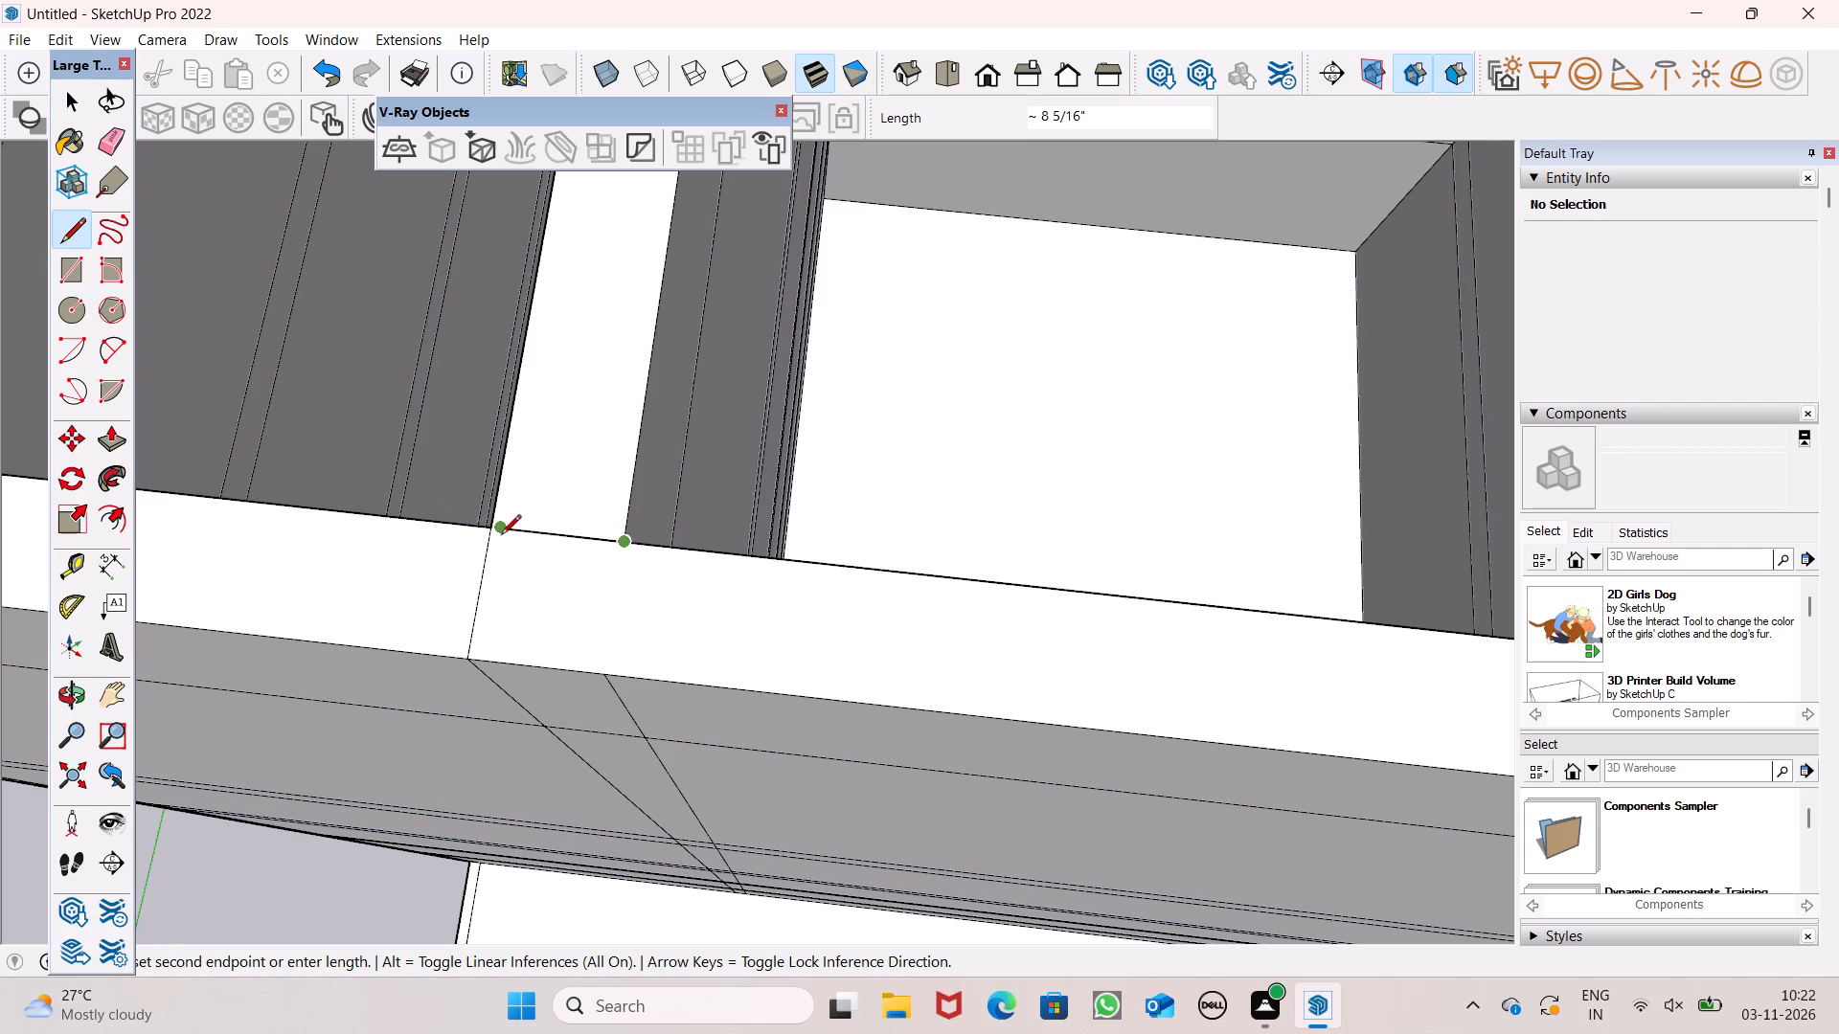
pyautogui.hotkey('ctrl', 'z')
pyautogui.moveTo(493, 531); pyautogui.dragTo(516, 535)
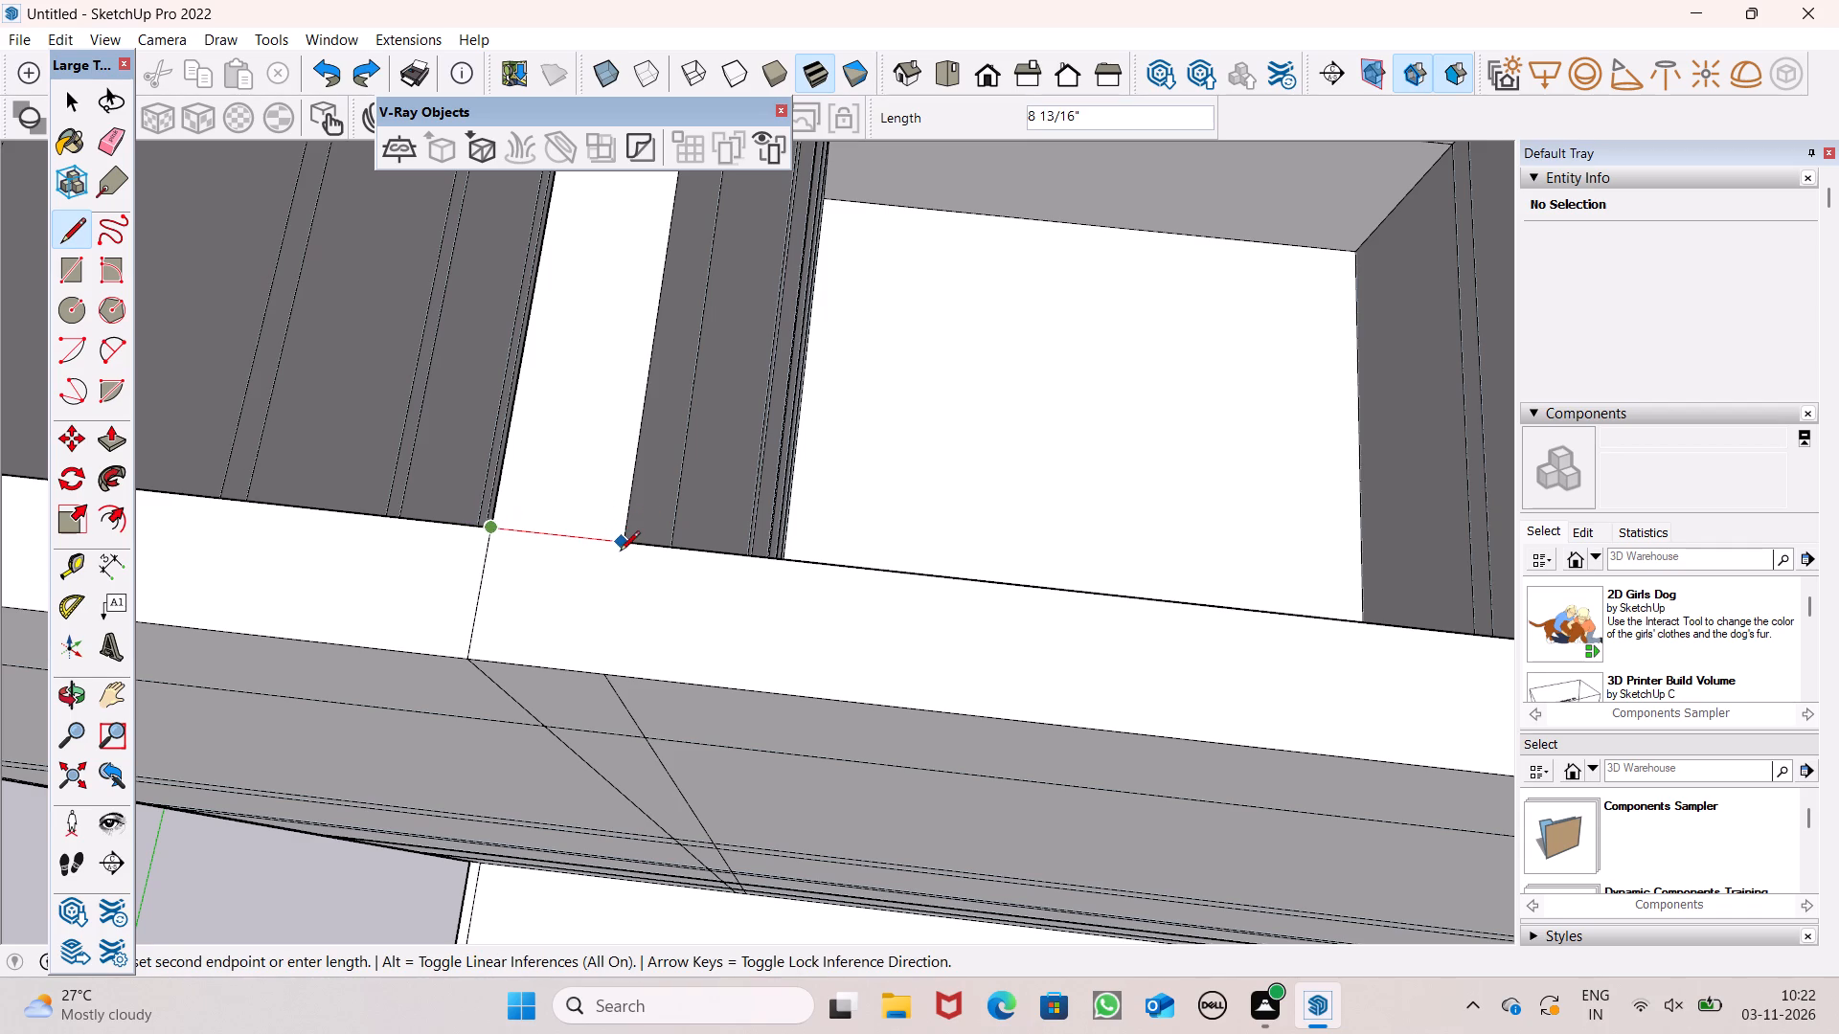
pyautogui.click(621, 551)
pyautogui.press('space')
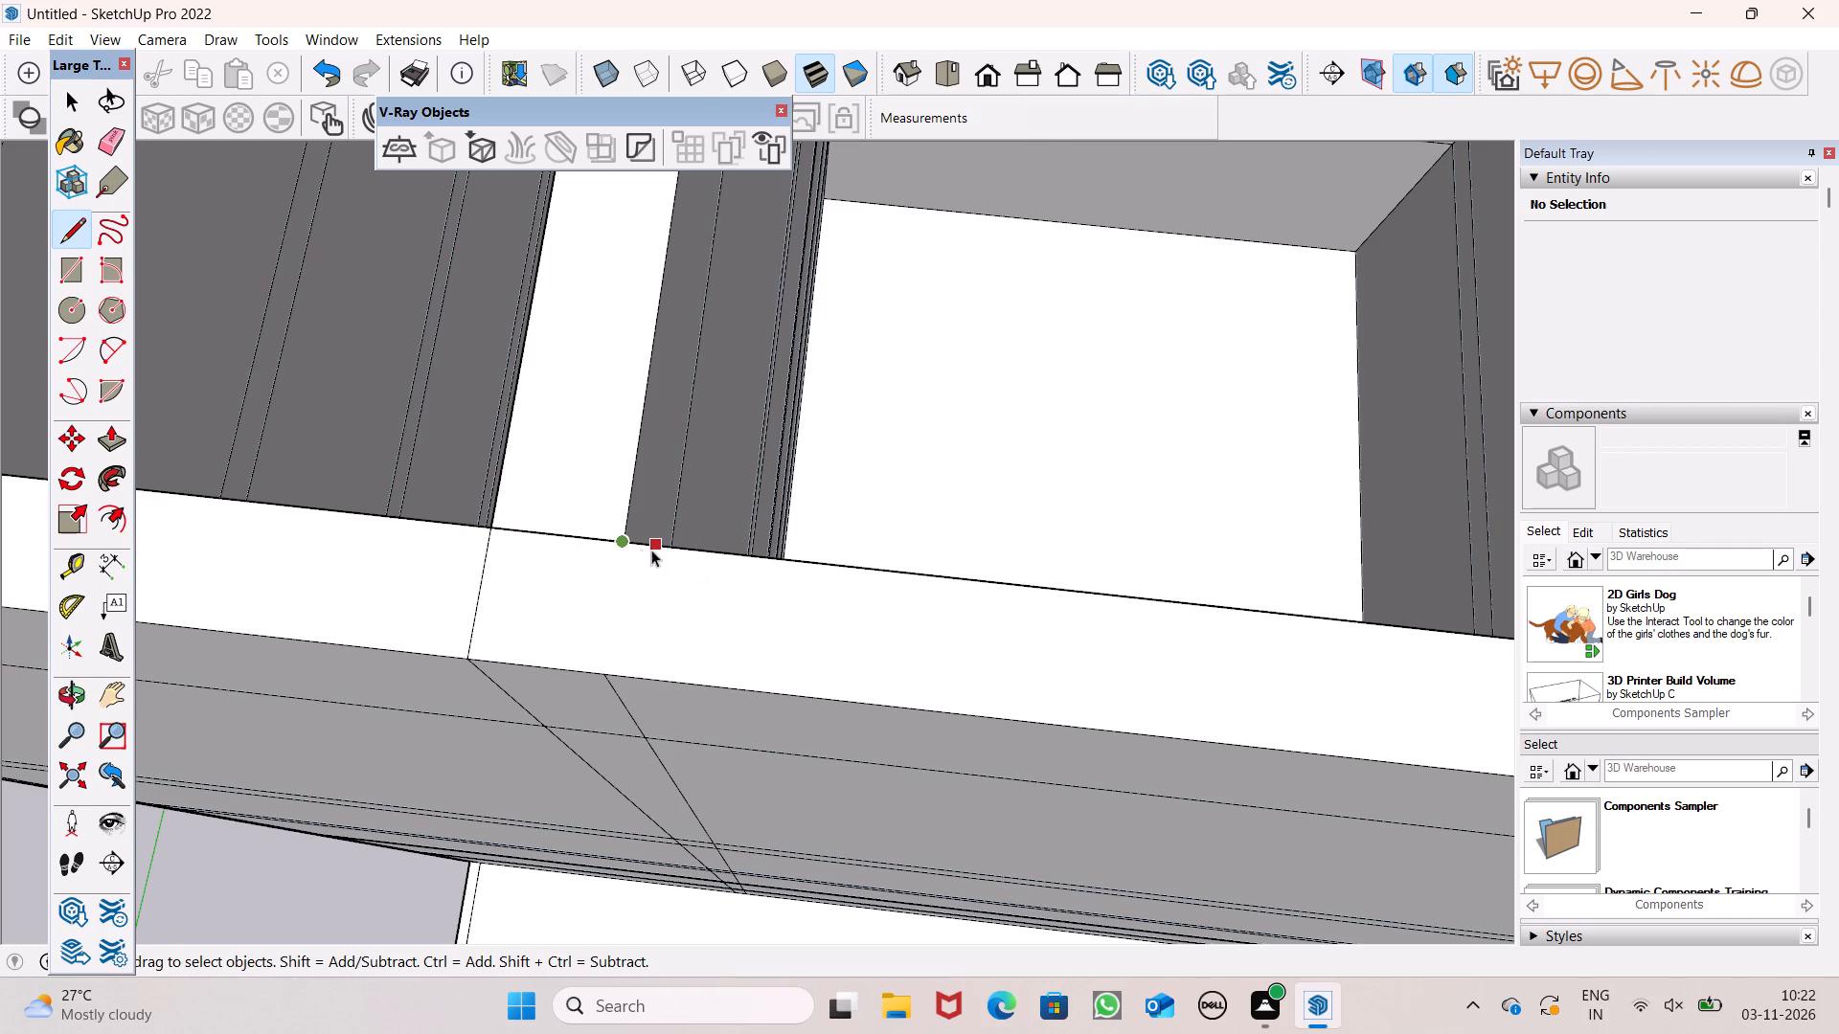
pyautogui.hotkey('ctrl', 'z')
# Draw a 9" line across the left partition wall's top, between its two inner corners at the front wall.
pyautogui.scroll(4, 548, 537)
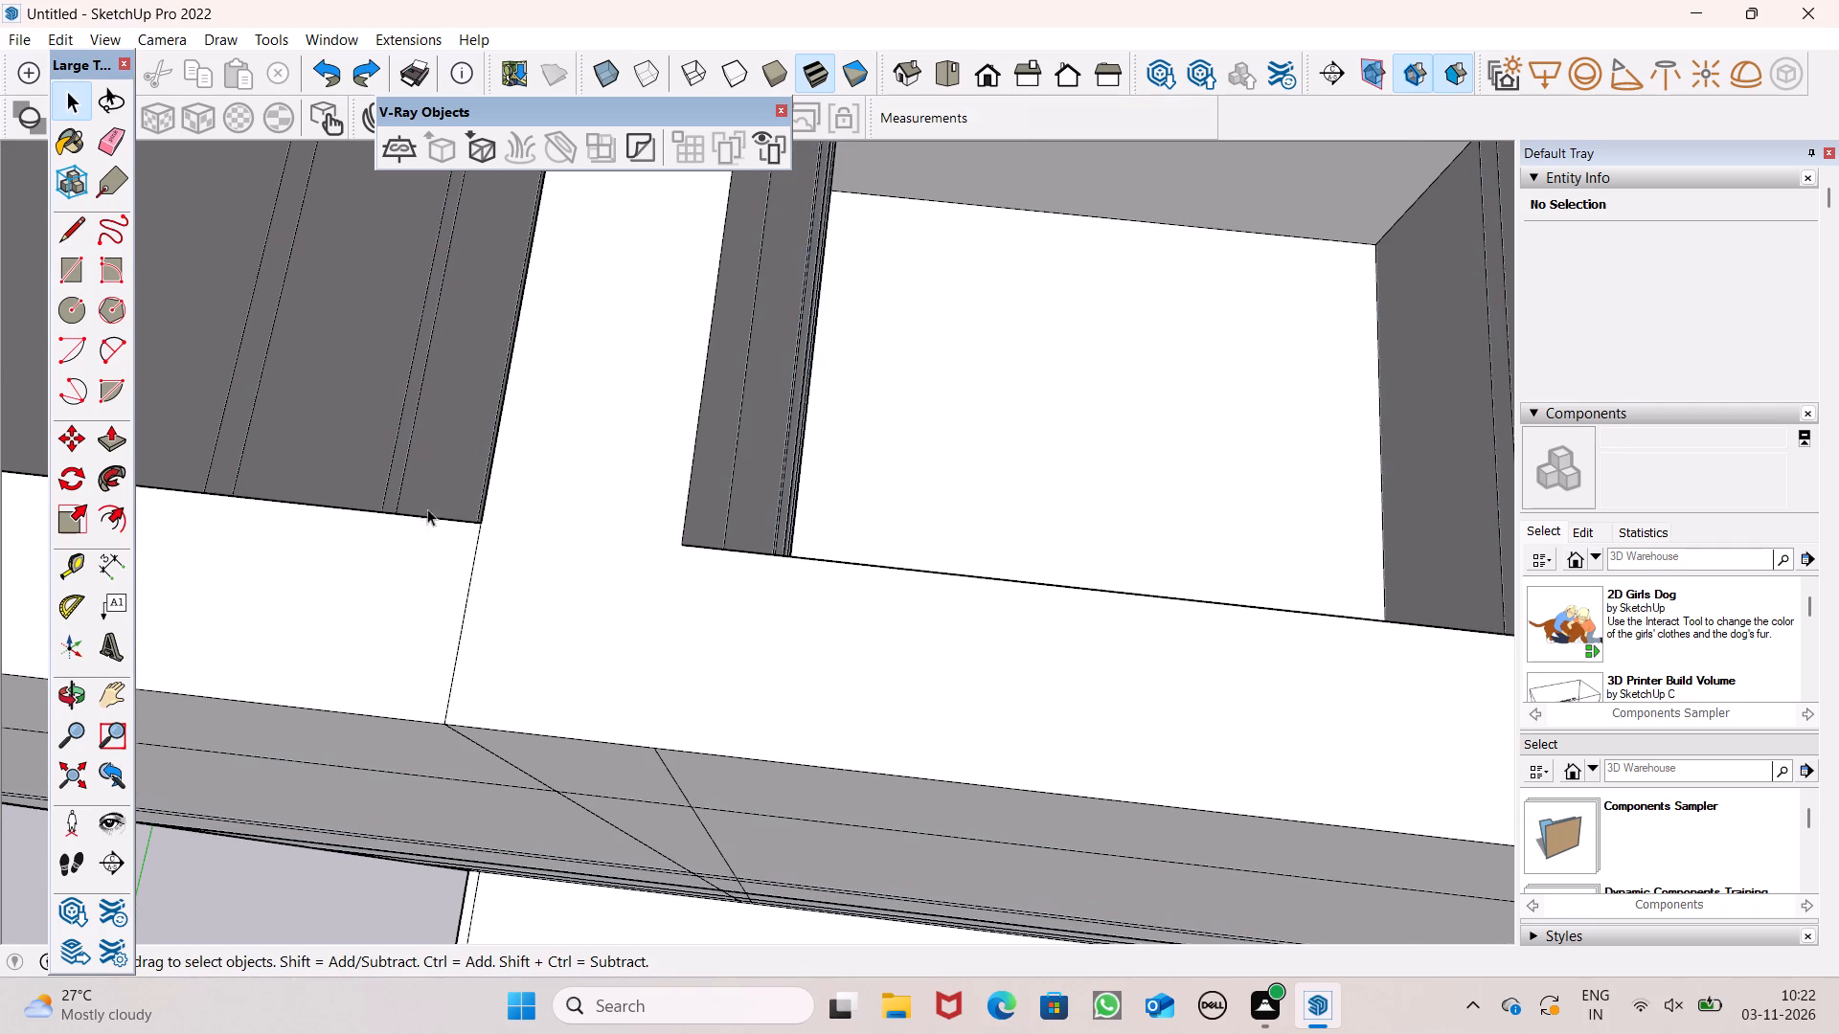
pyautogui.click(76, 233)
pyautogui.scroll(4, 488, 392)
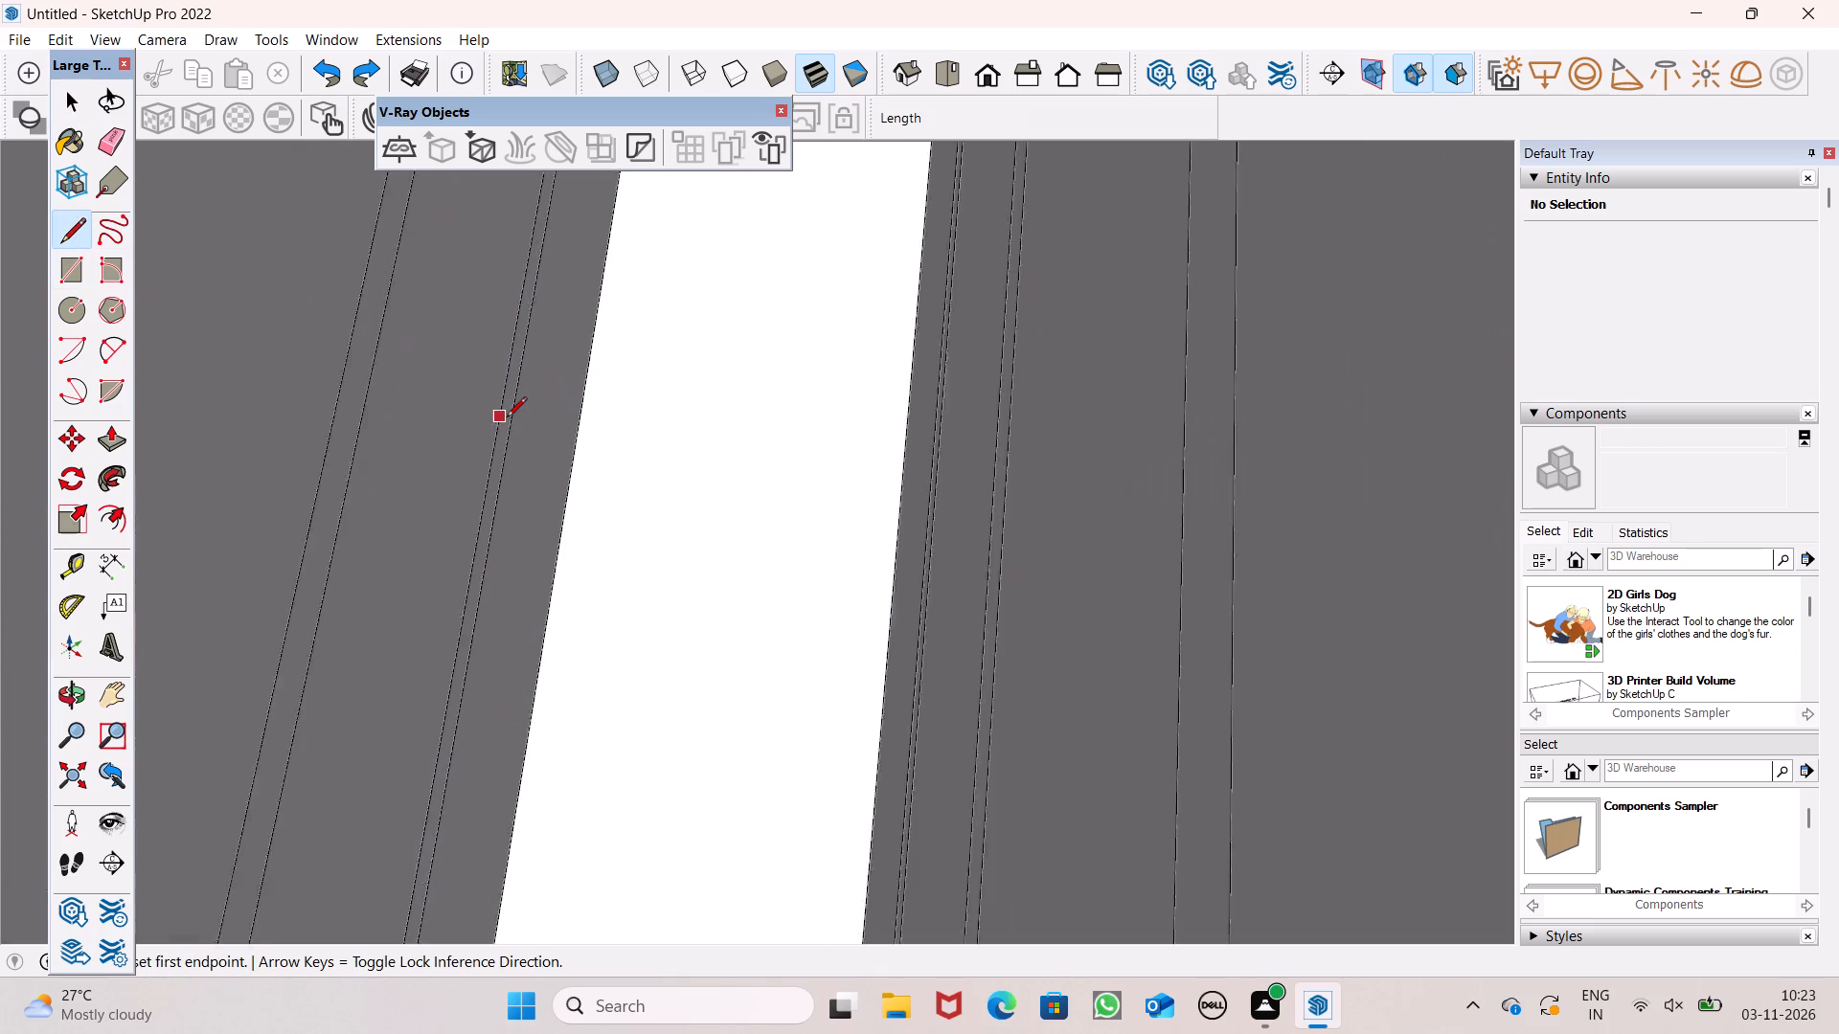
pyautogui.scroll(3, 507, 418)
pyautogui.scroll(-8, 509, 420)
pyautogui.scroll(5, 594, 544)
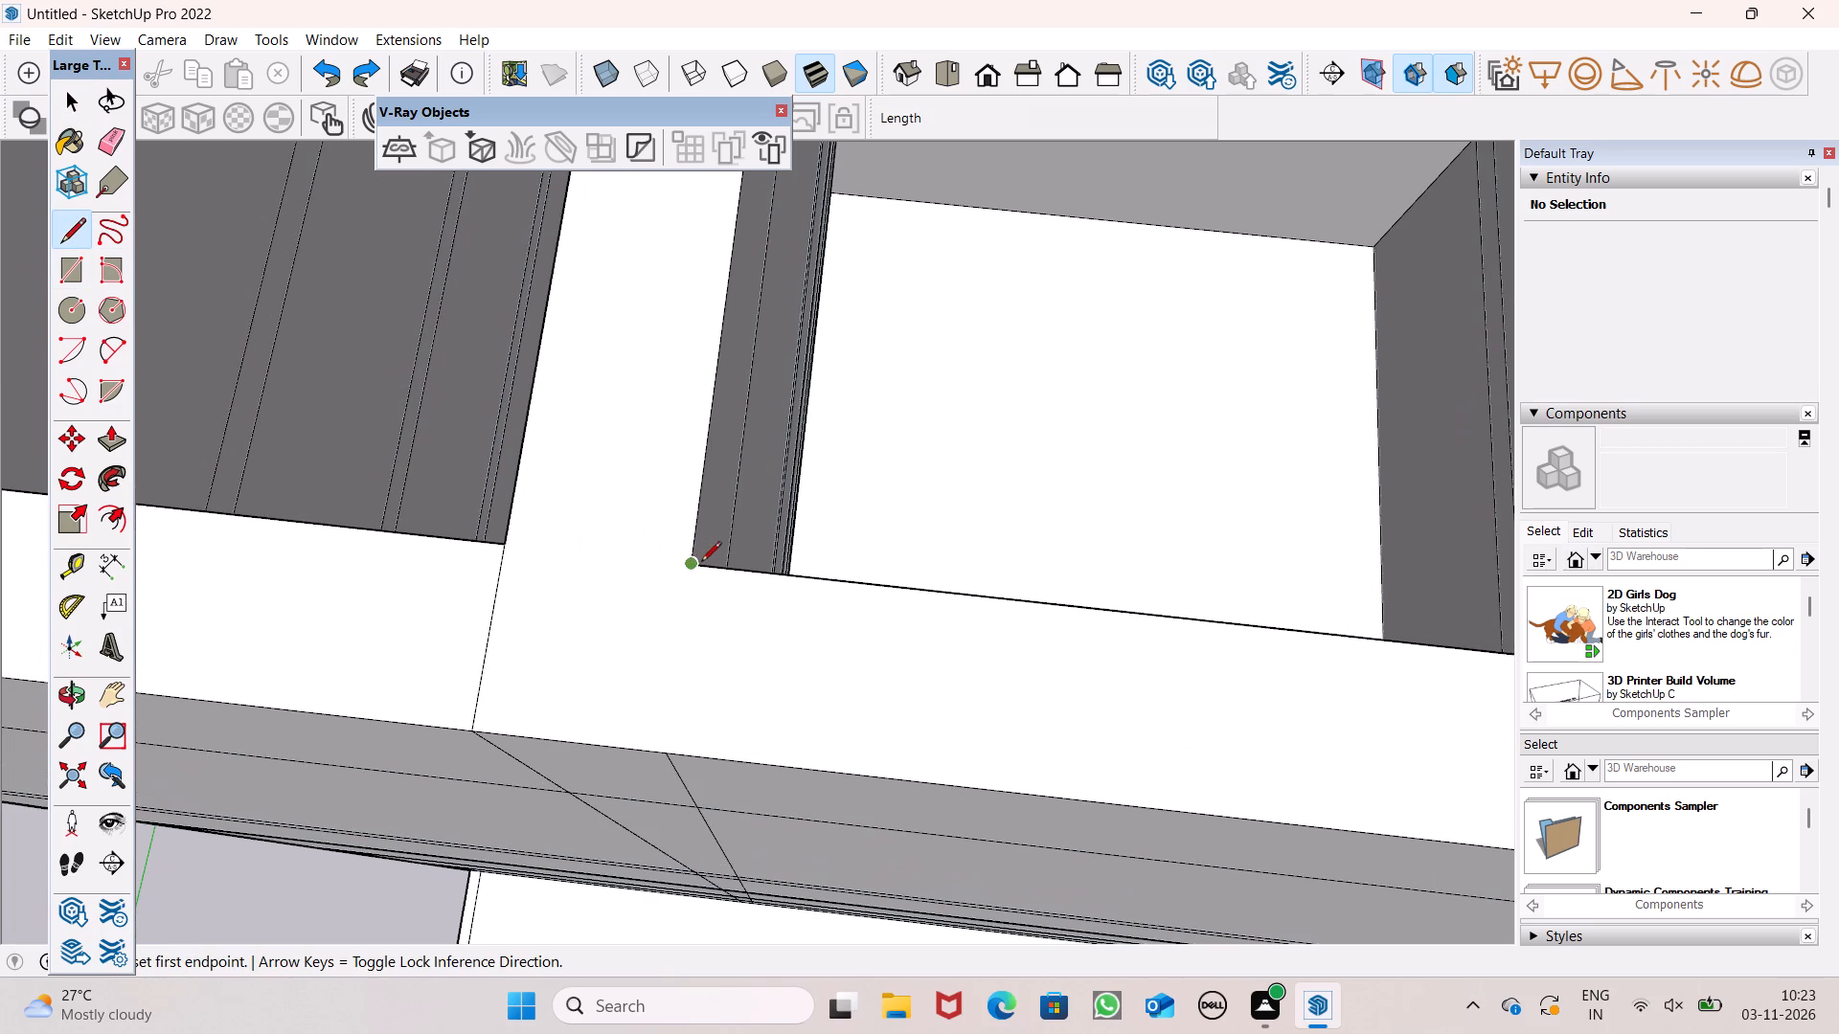
pyautogui.click(693, 563)
pyautogui.click(511, 540)
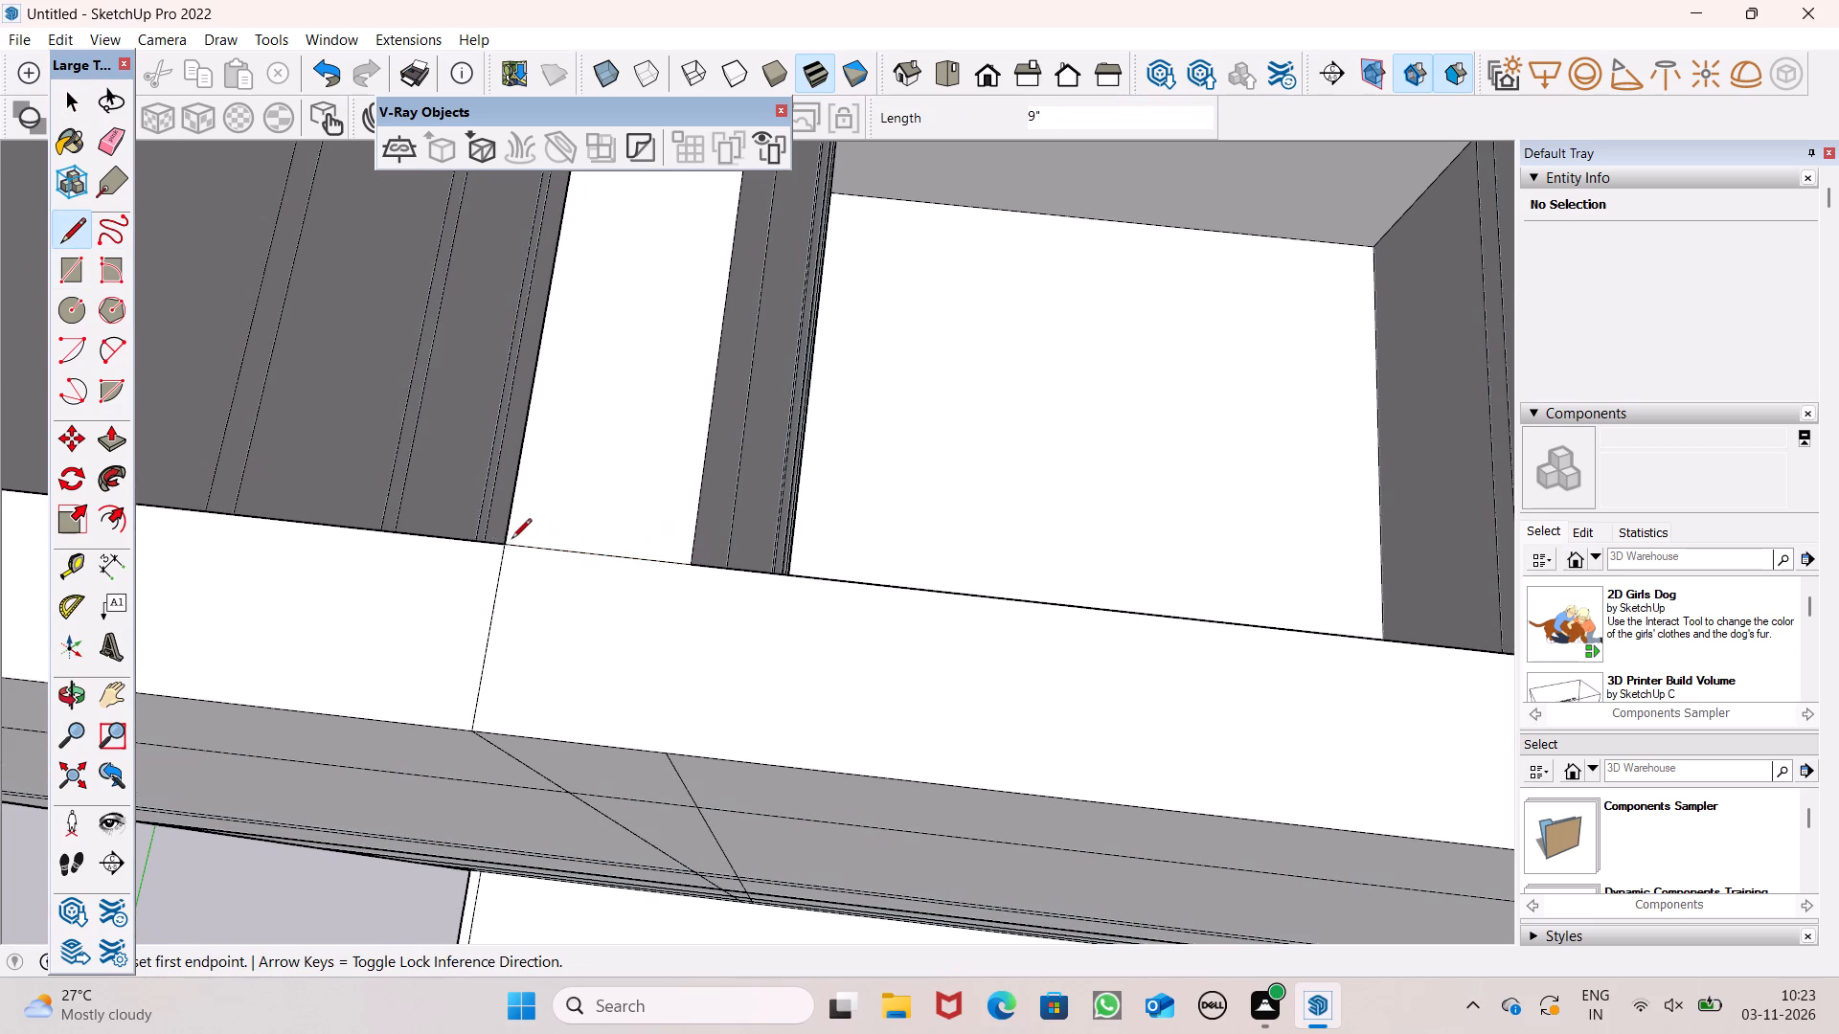
# Draw a 9" line across the right partition wall's top, between its two inner corners at the front wall.
pyautogui.scroll(-7, 203, 628)
pyautogui.scroll(-8, 567, 596)
pyautogui.scroll(-6, 193, 639)
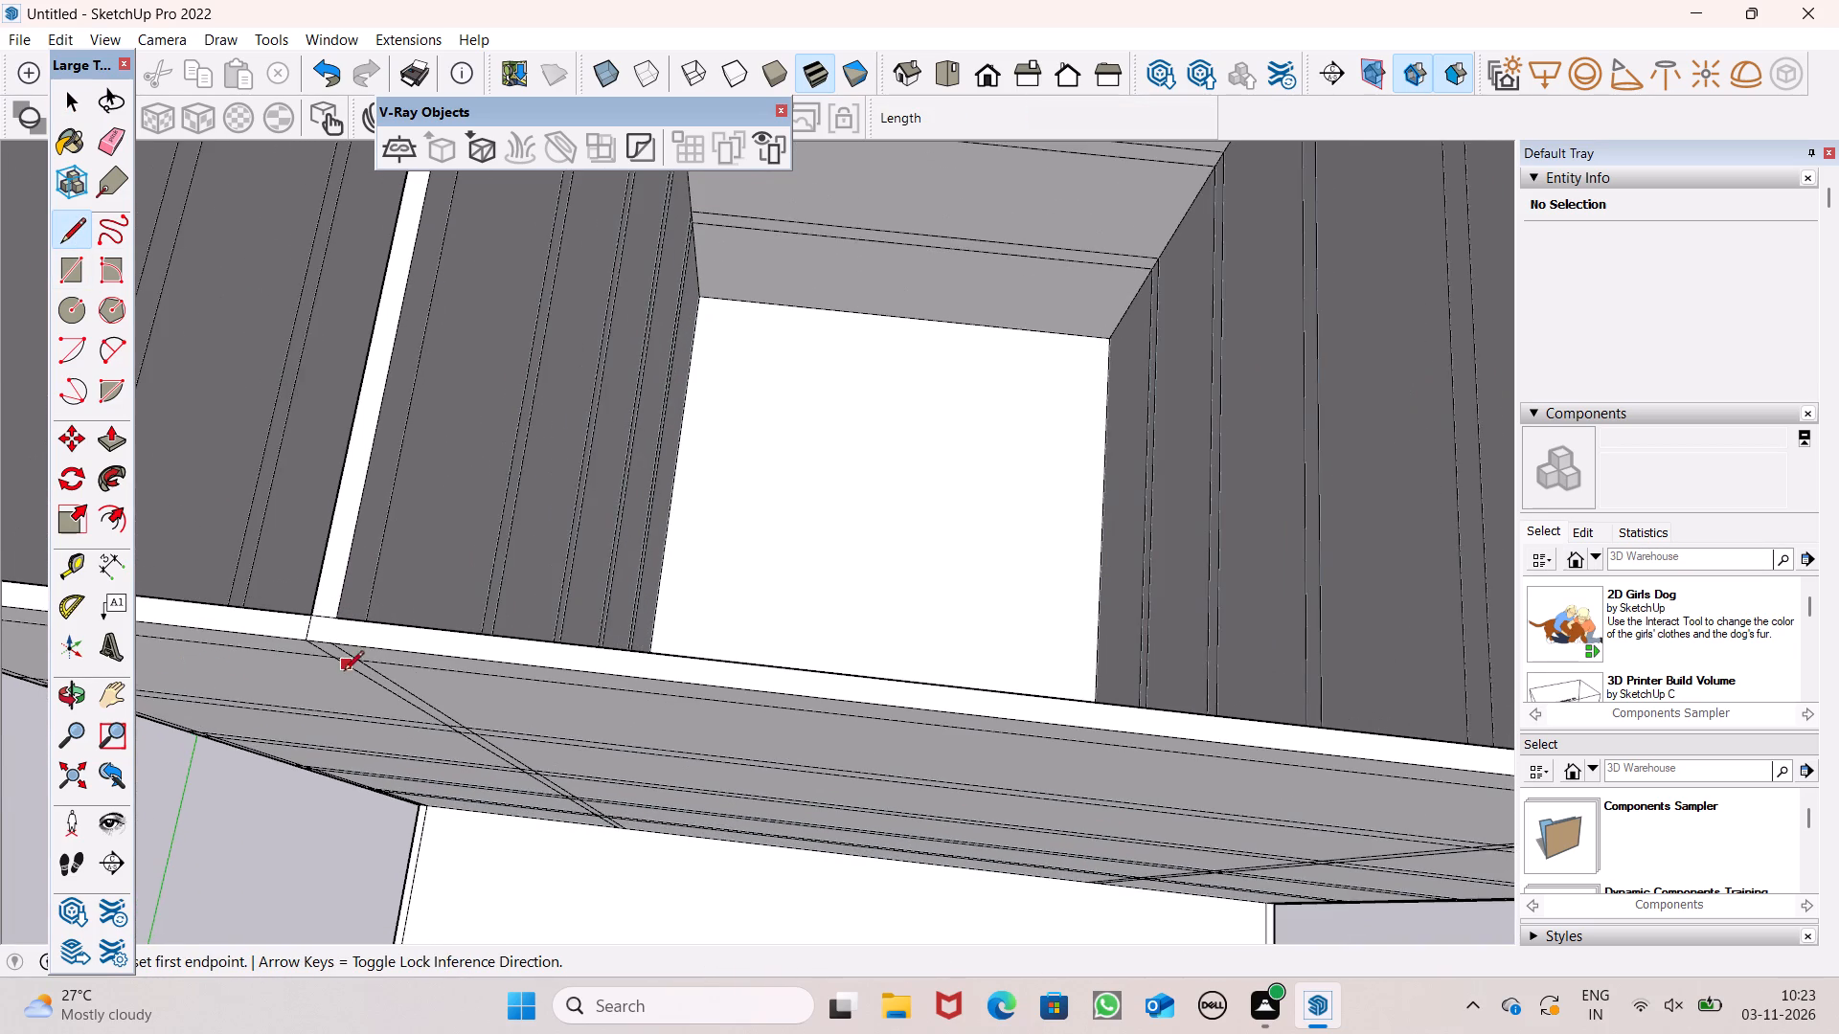
pyautogui.scroll(-7, 344, 672)
pyautogui.scroll(7, 1065, 734)
pyautogui.scroll(8, 1170, 732)
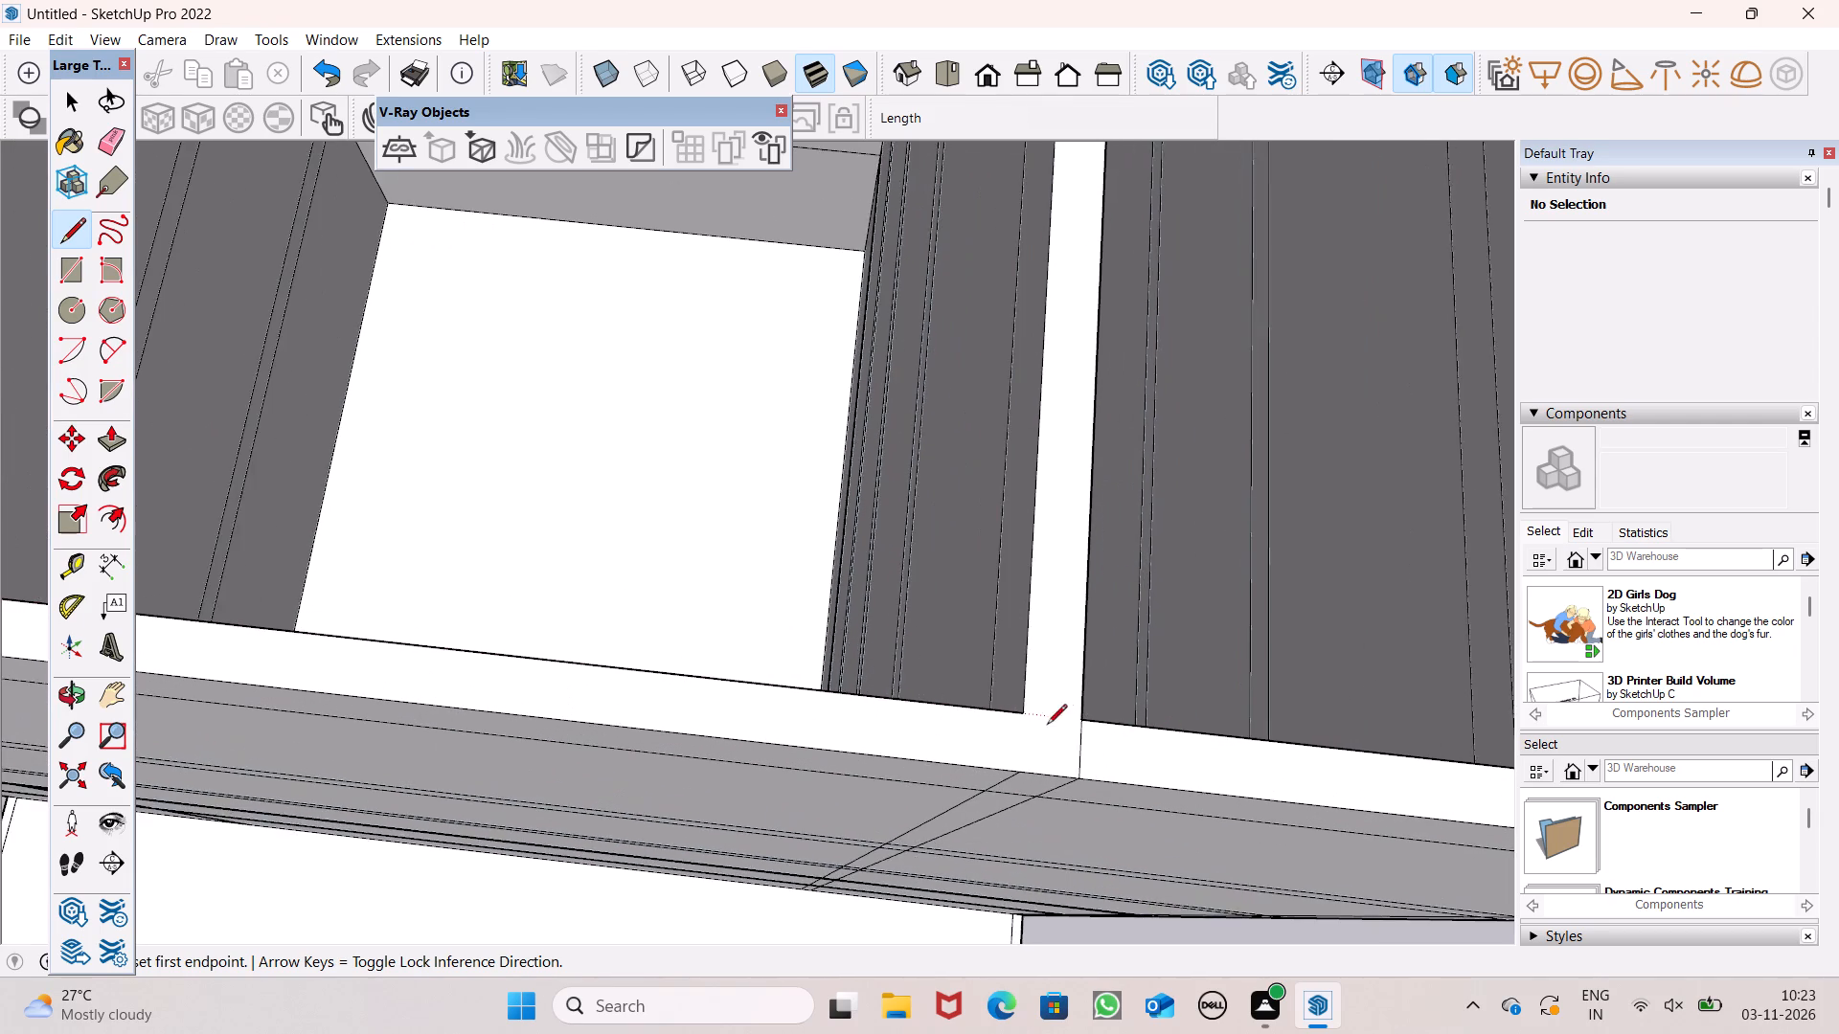
pyautogui.scroll(15, 1048, 725)
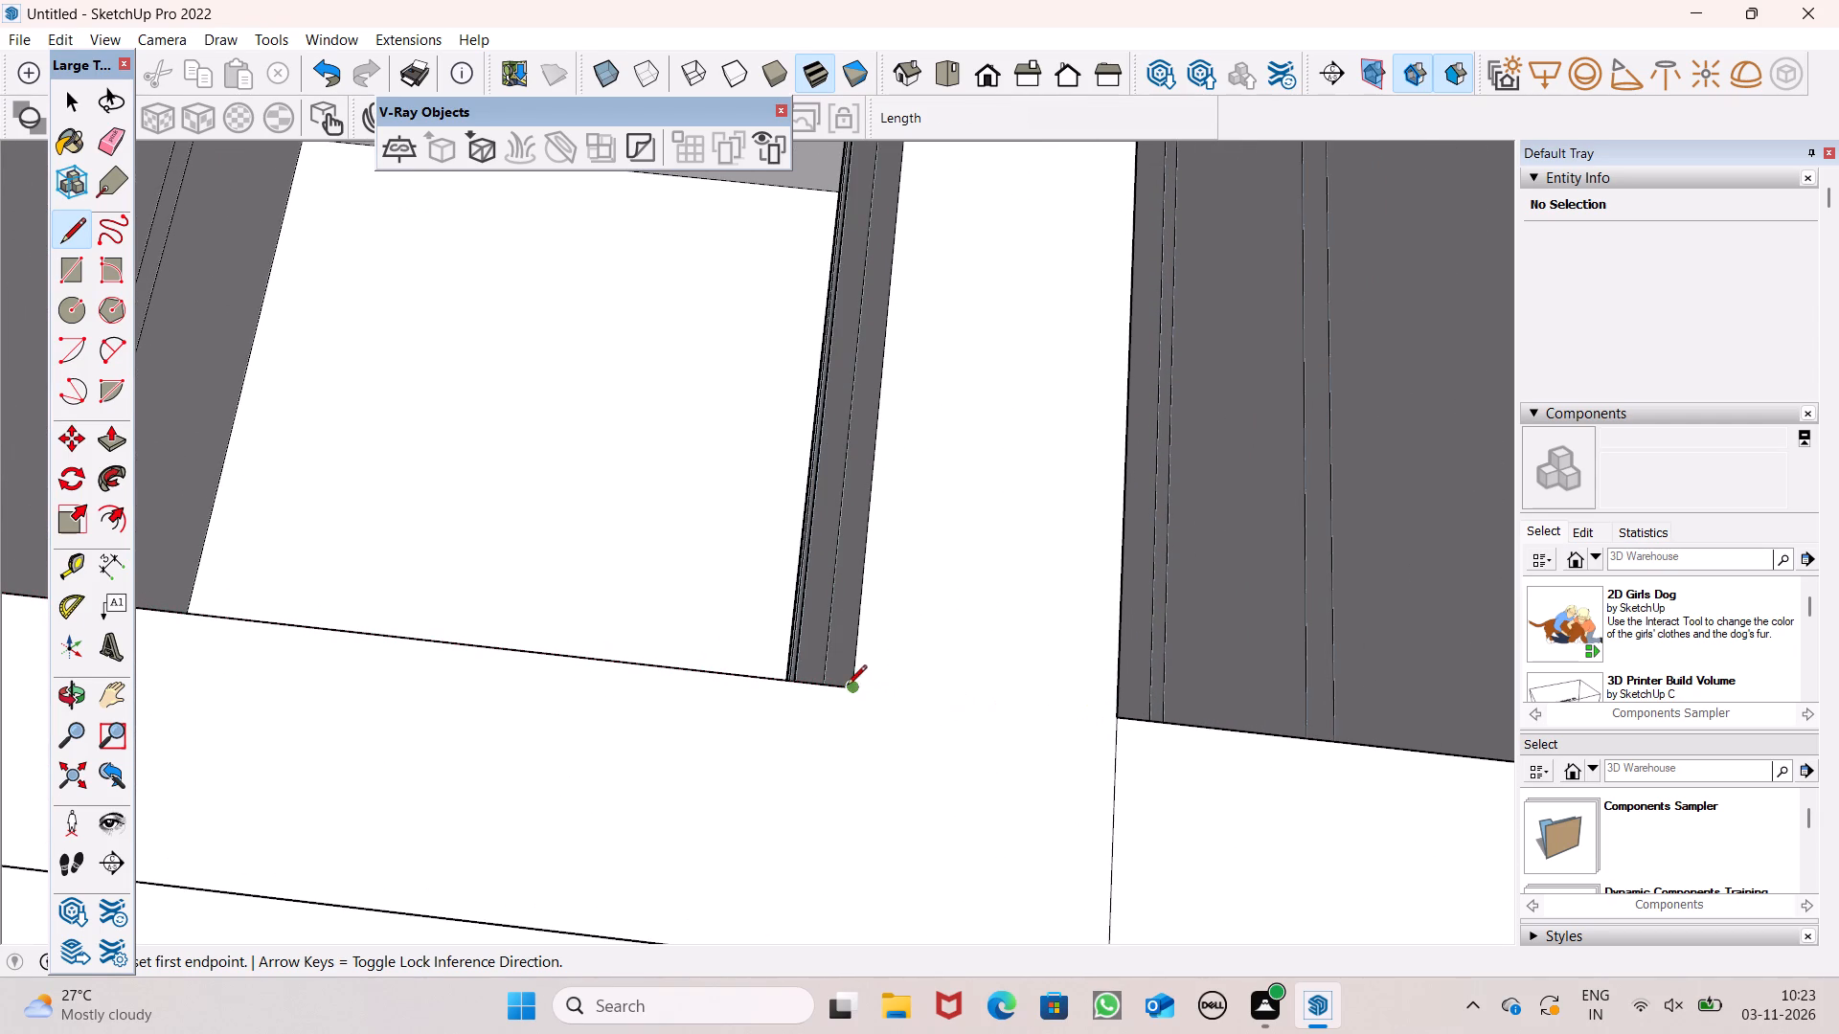
pyautogui.click(847, 686)
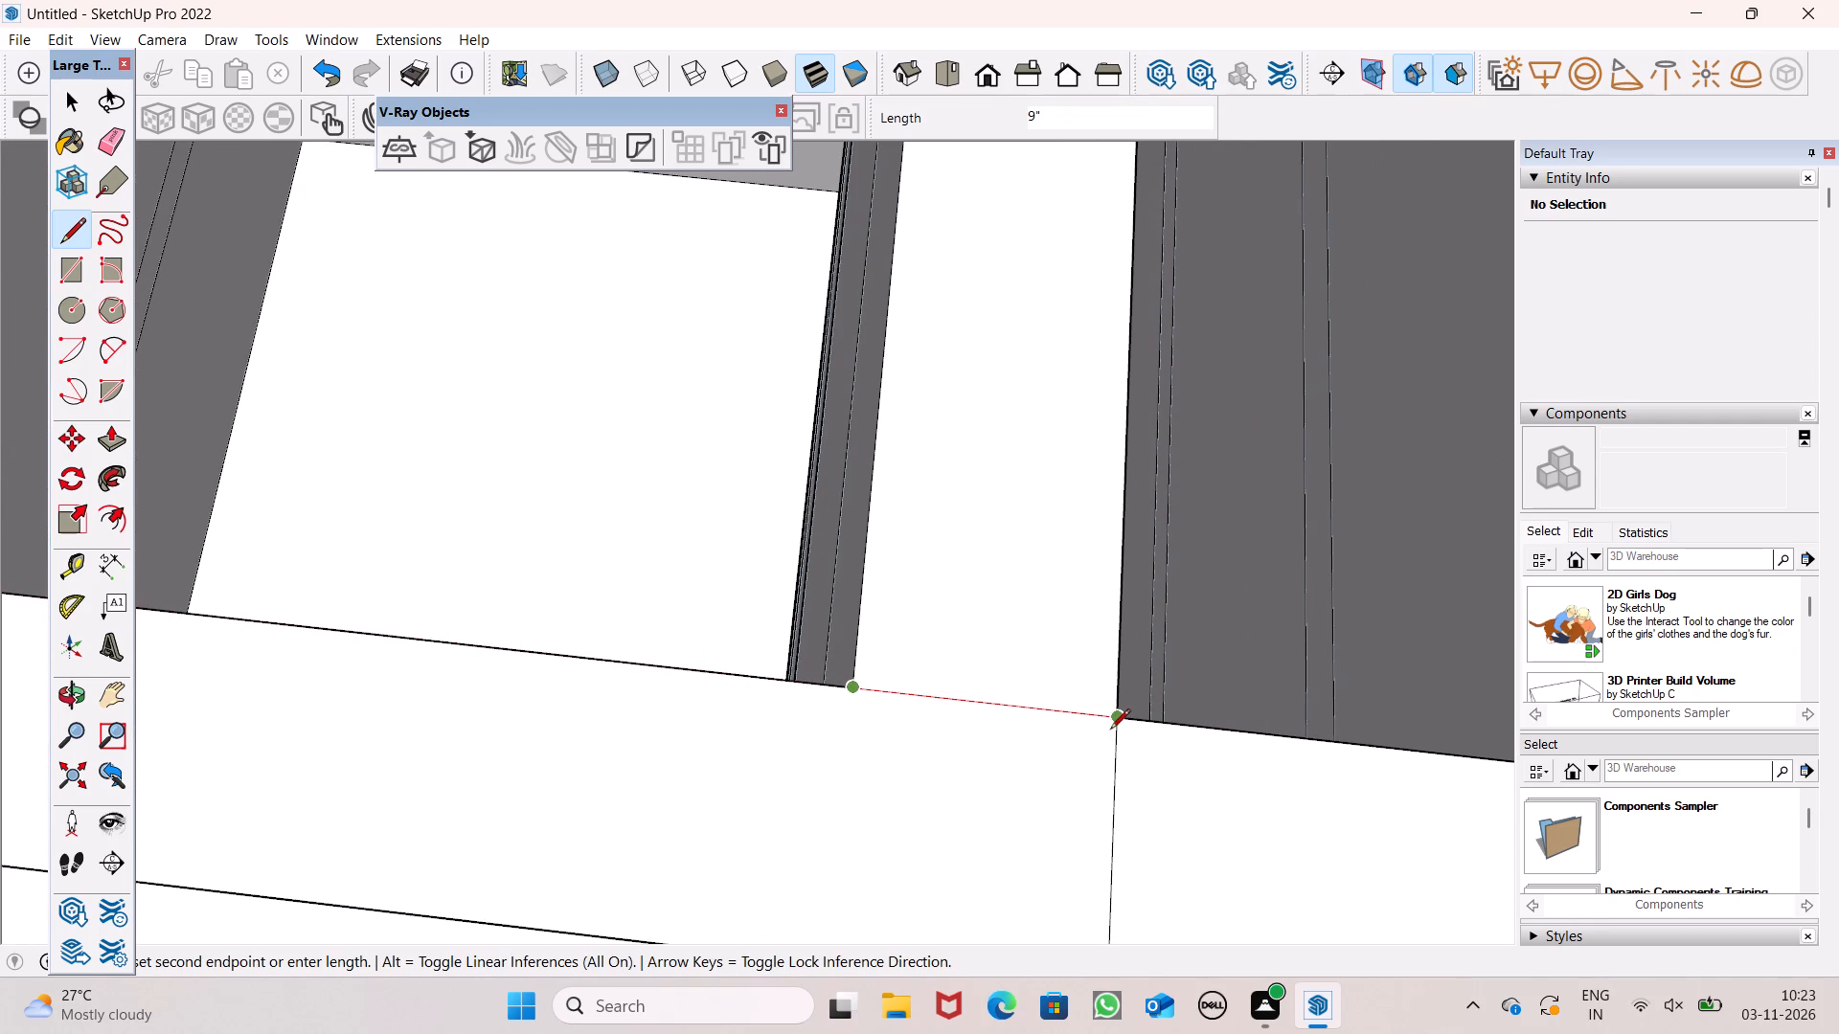
pyautogui.click(1112, 729)
pyautogui.press('space')
pyautogui.scroll(-8, 816, 618)
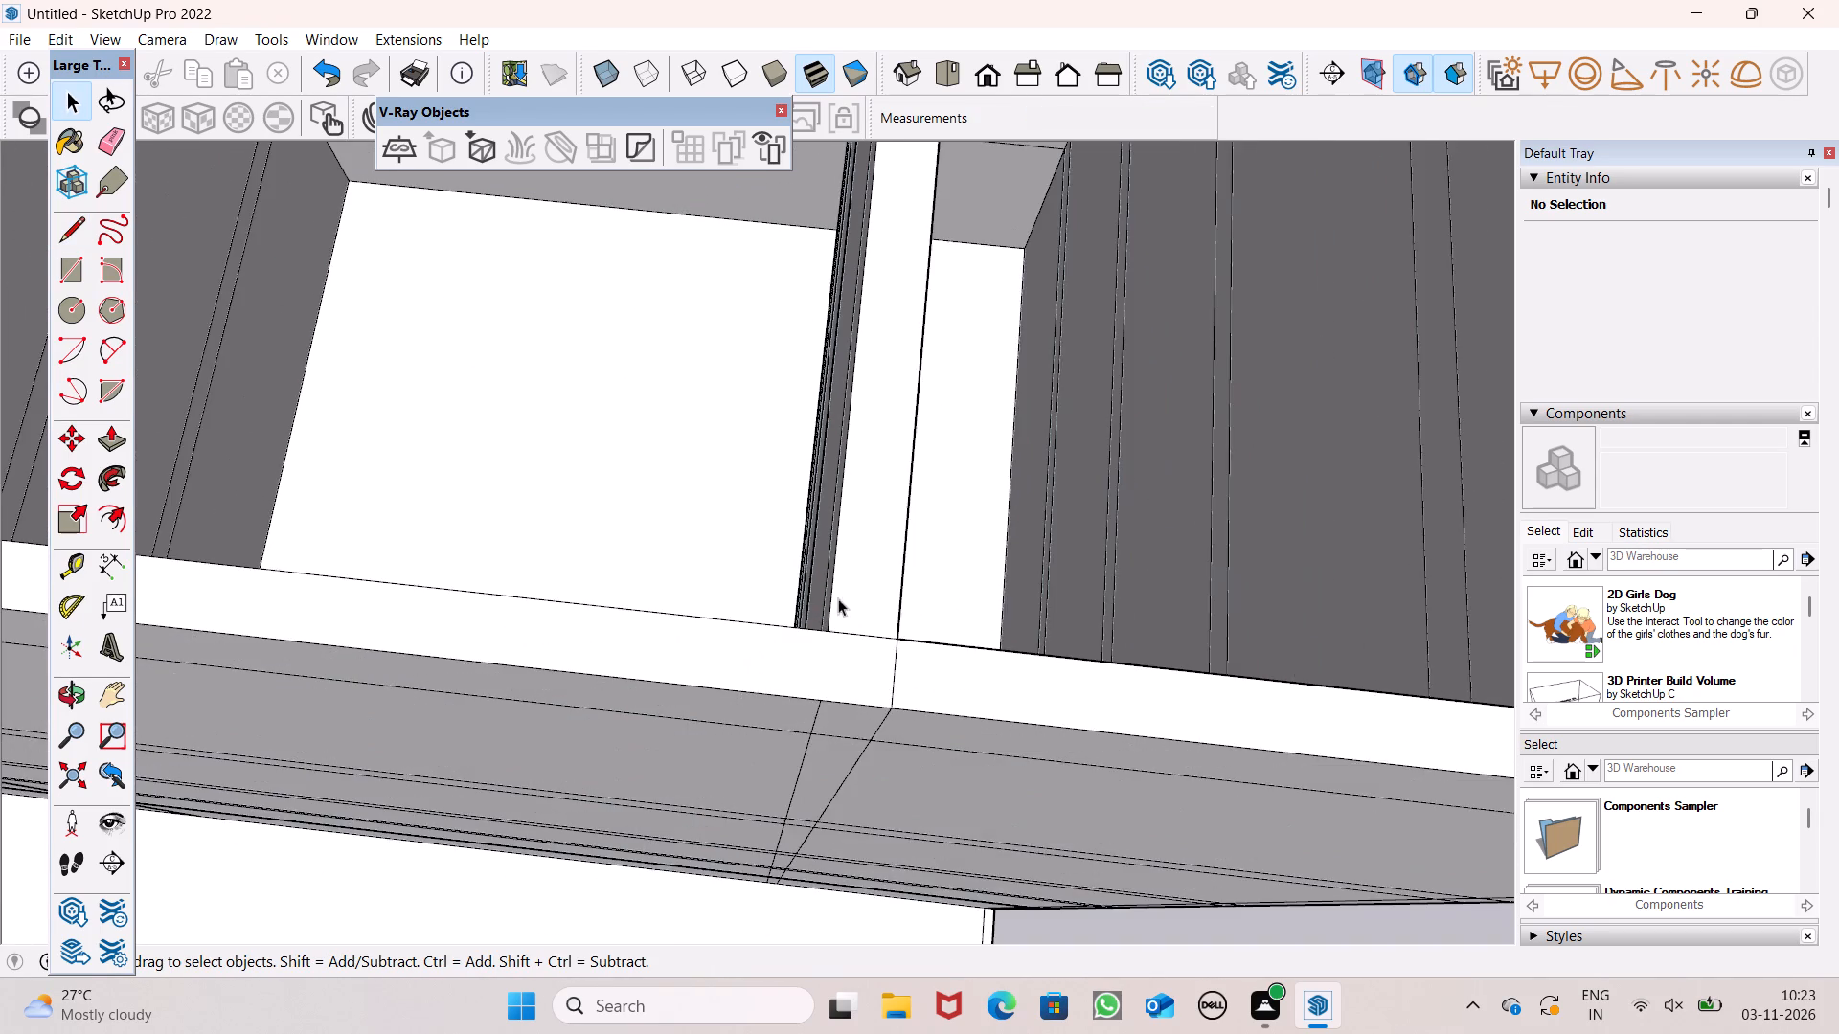
pyautogui.scroll(-13, 882, 578)
pyautogui.moveTo(892, 618); pyautogui.dragTo(942, 392, button='middle')
pyautogui.scroll(-6, 949, 389)
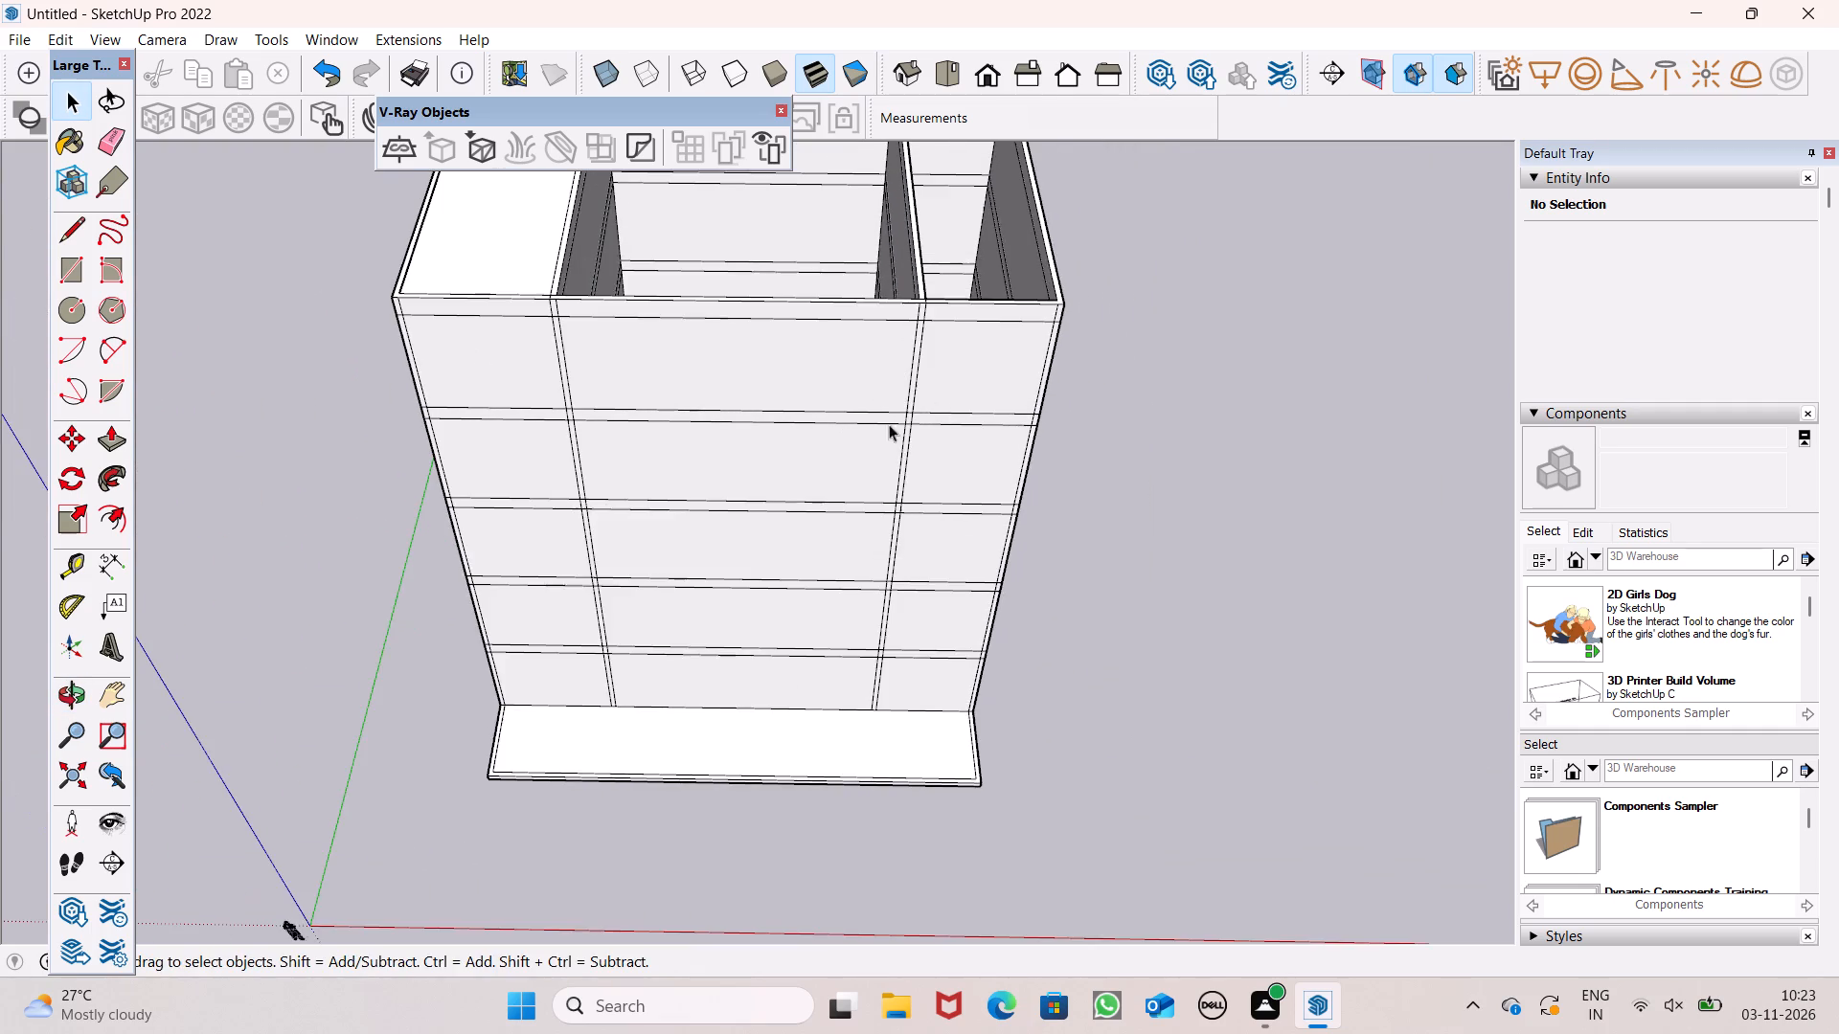
pyautogui.scroll(-6, 526, 412)
pyautogui.scroll(-5, 610, 409)
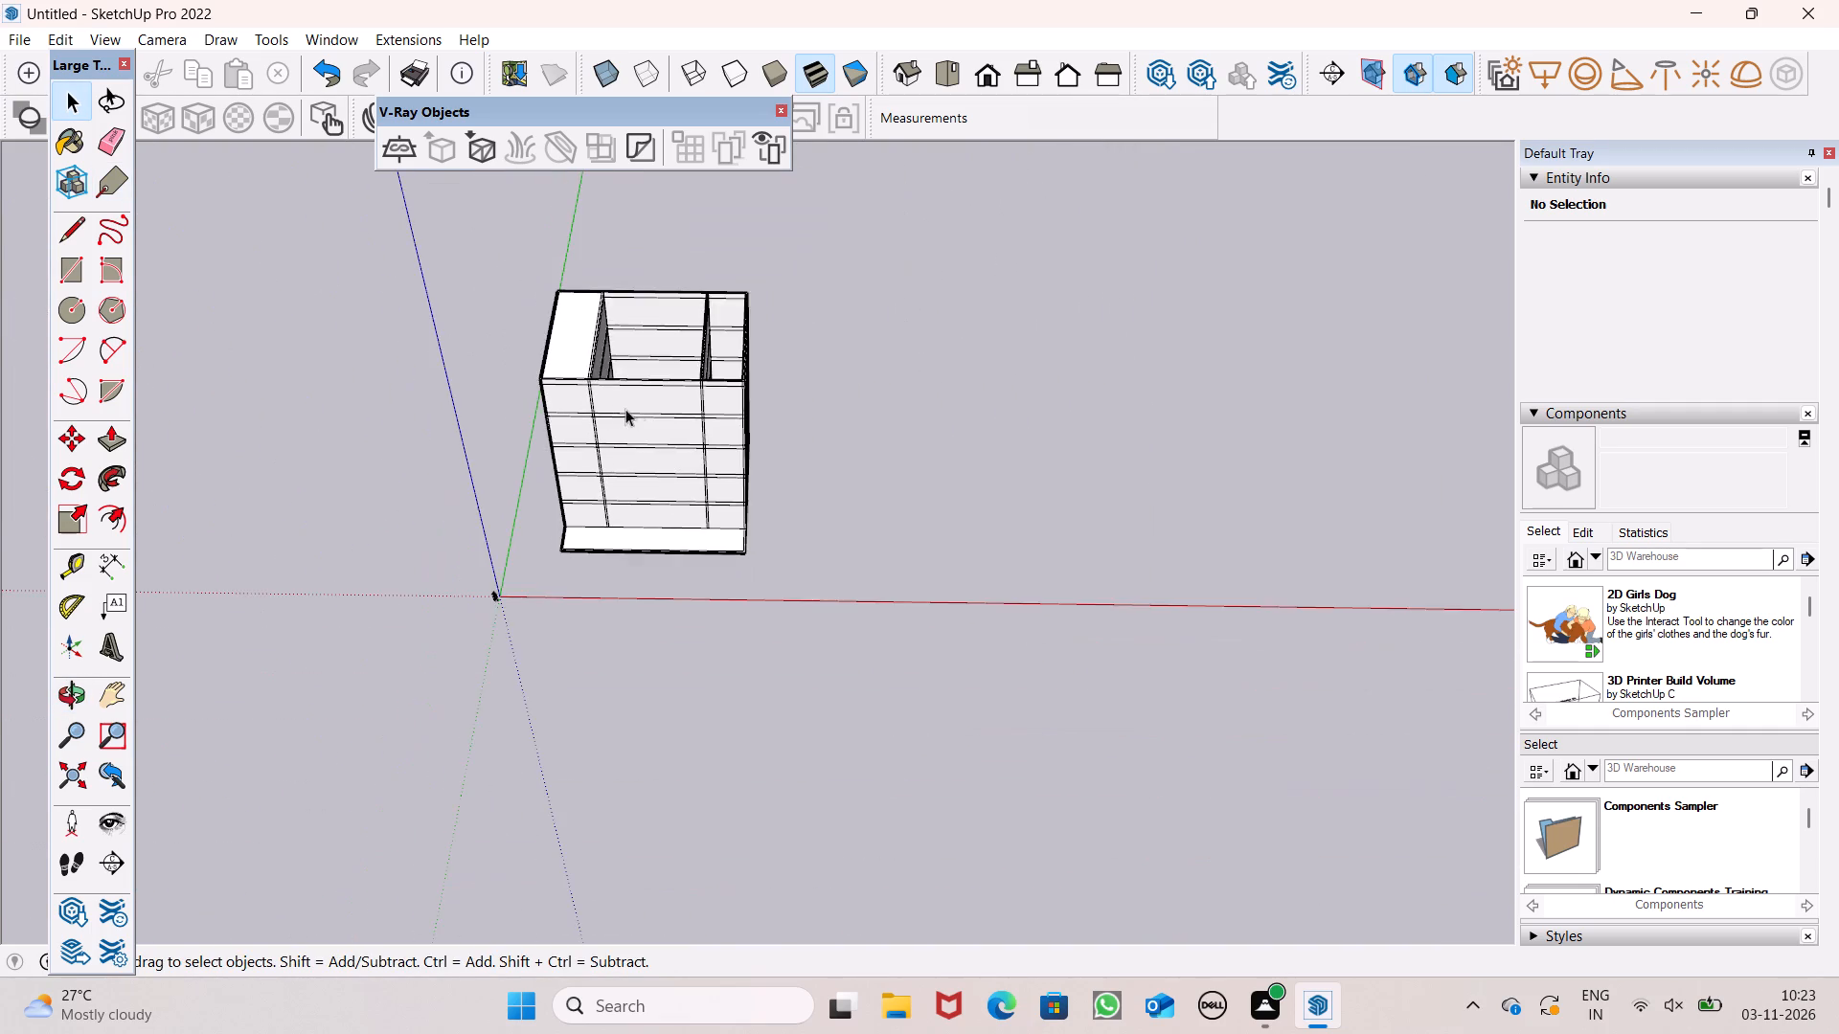
# Undo the last change so the face covering the left bay's open top is removed.
pyautogui.moveTo(638, 410); pyautogui.dragTo(607, 501, button='middle')
pyautogui.scroll(8, 578, 385)
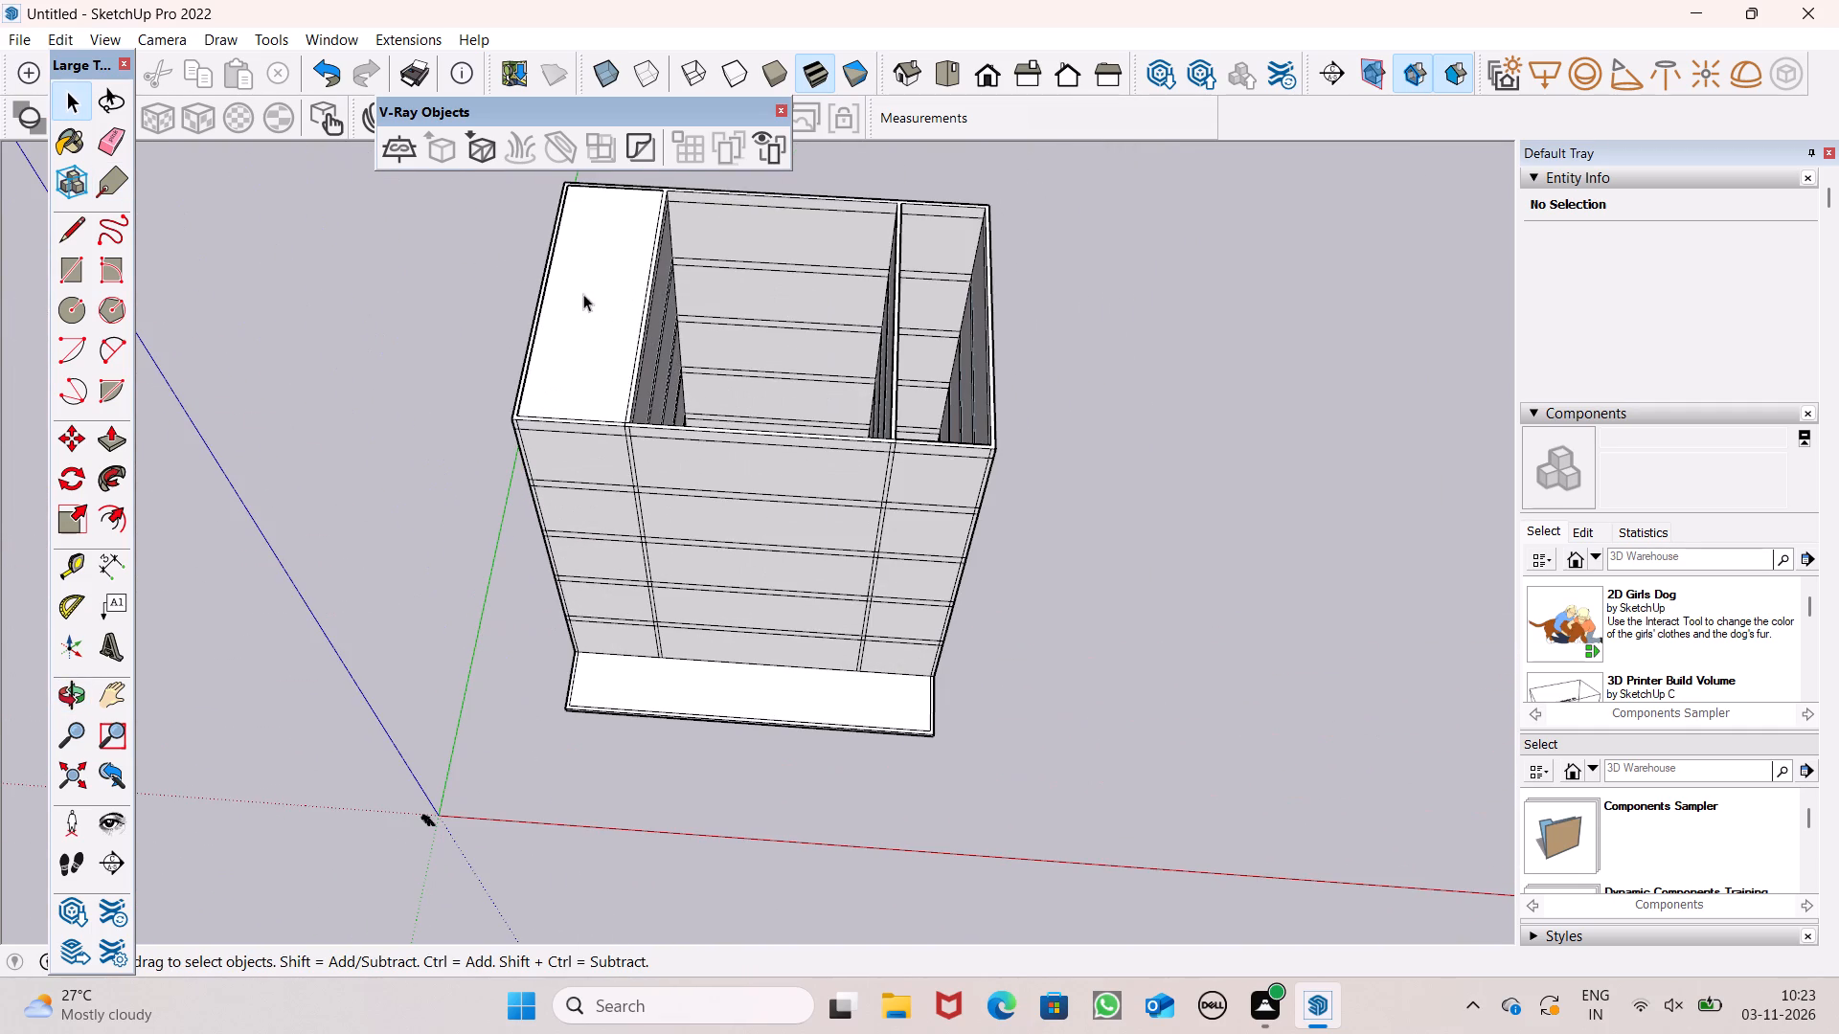
pyautogui.hotkey('ctrl', 'z')
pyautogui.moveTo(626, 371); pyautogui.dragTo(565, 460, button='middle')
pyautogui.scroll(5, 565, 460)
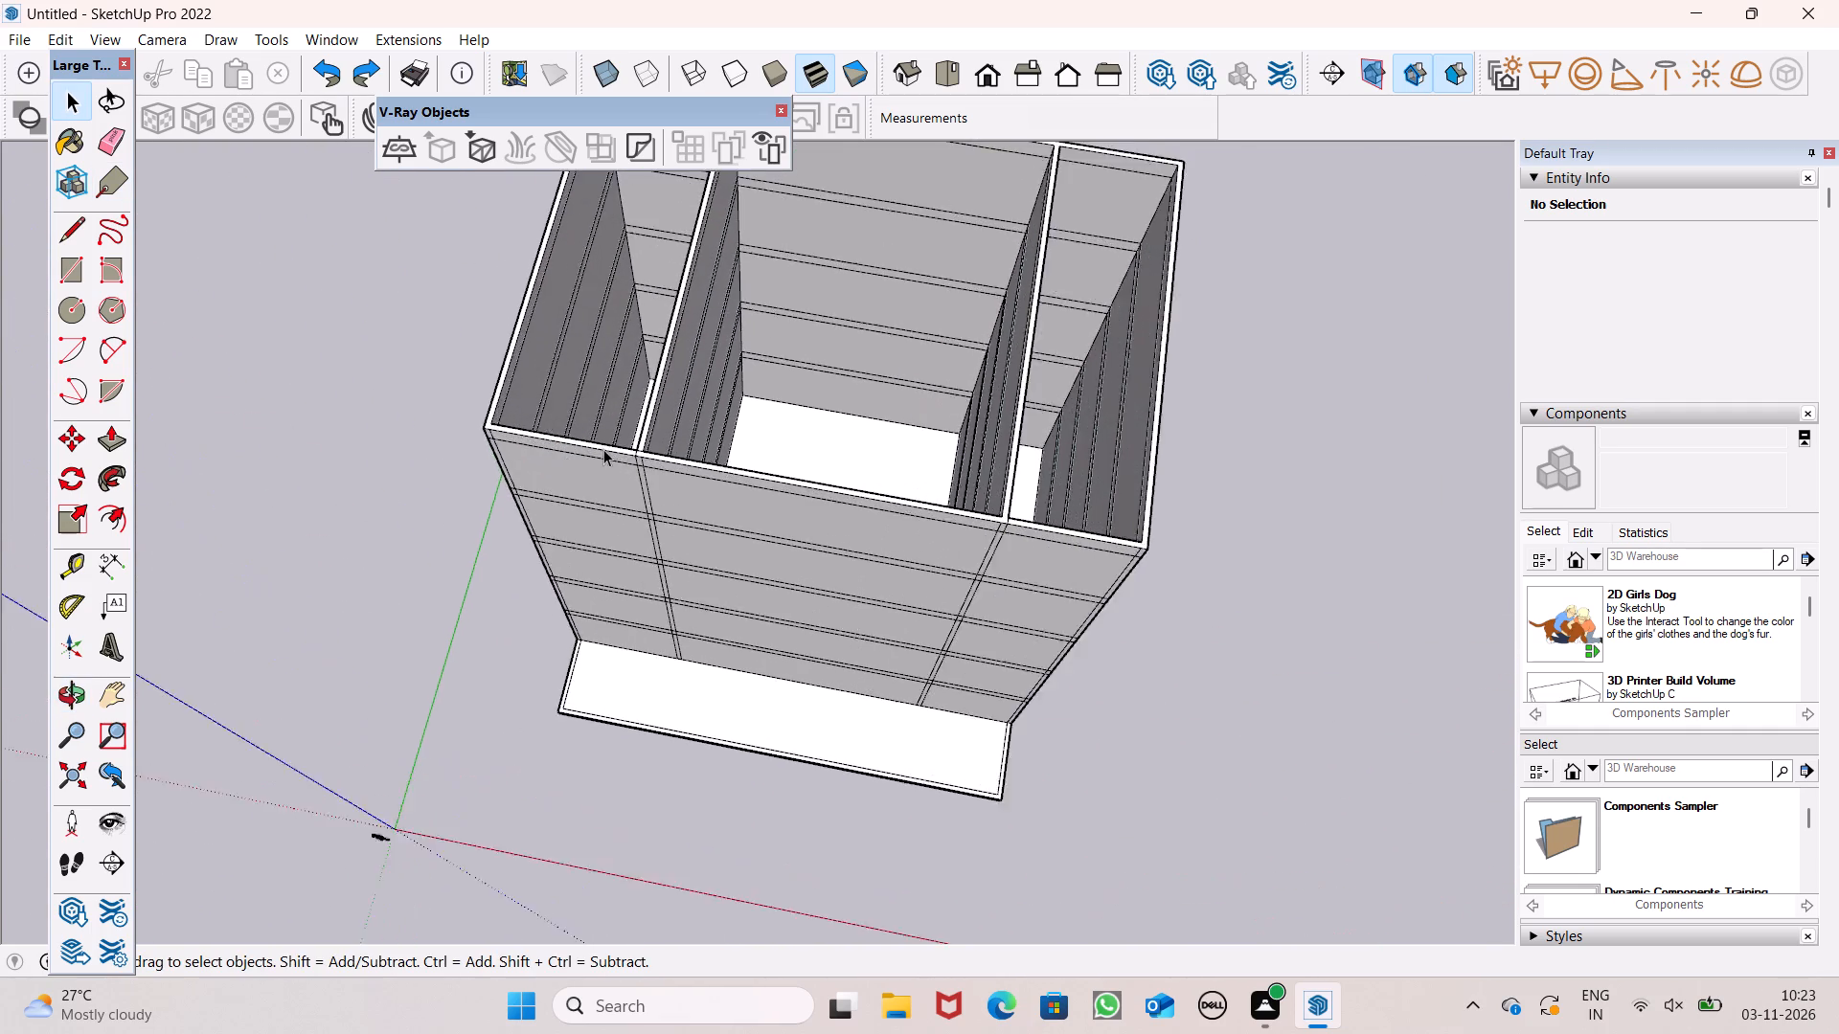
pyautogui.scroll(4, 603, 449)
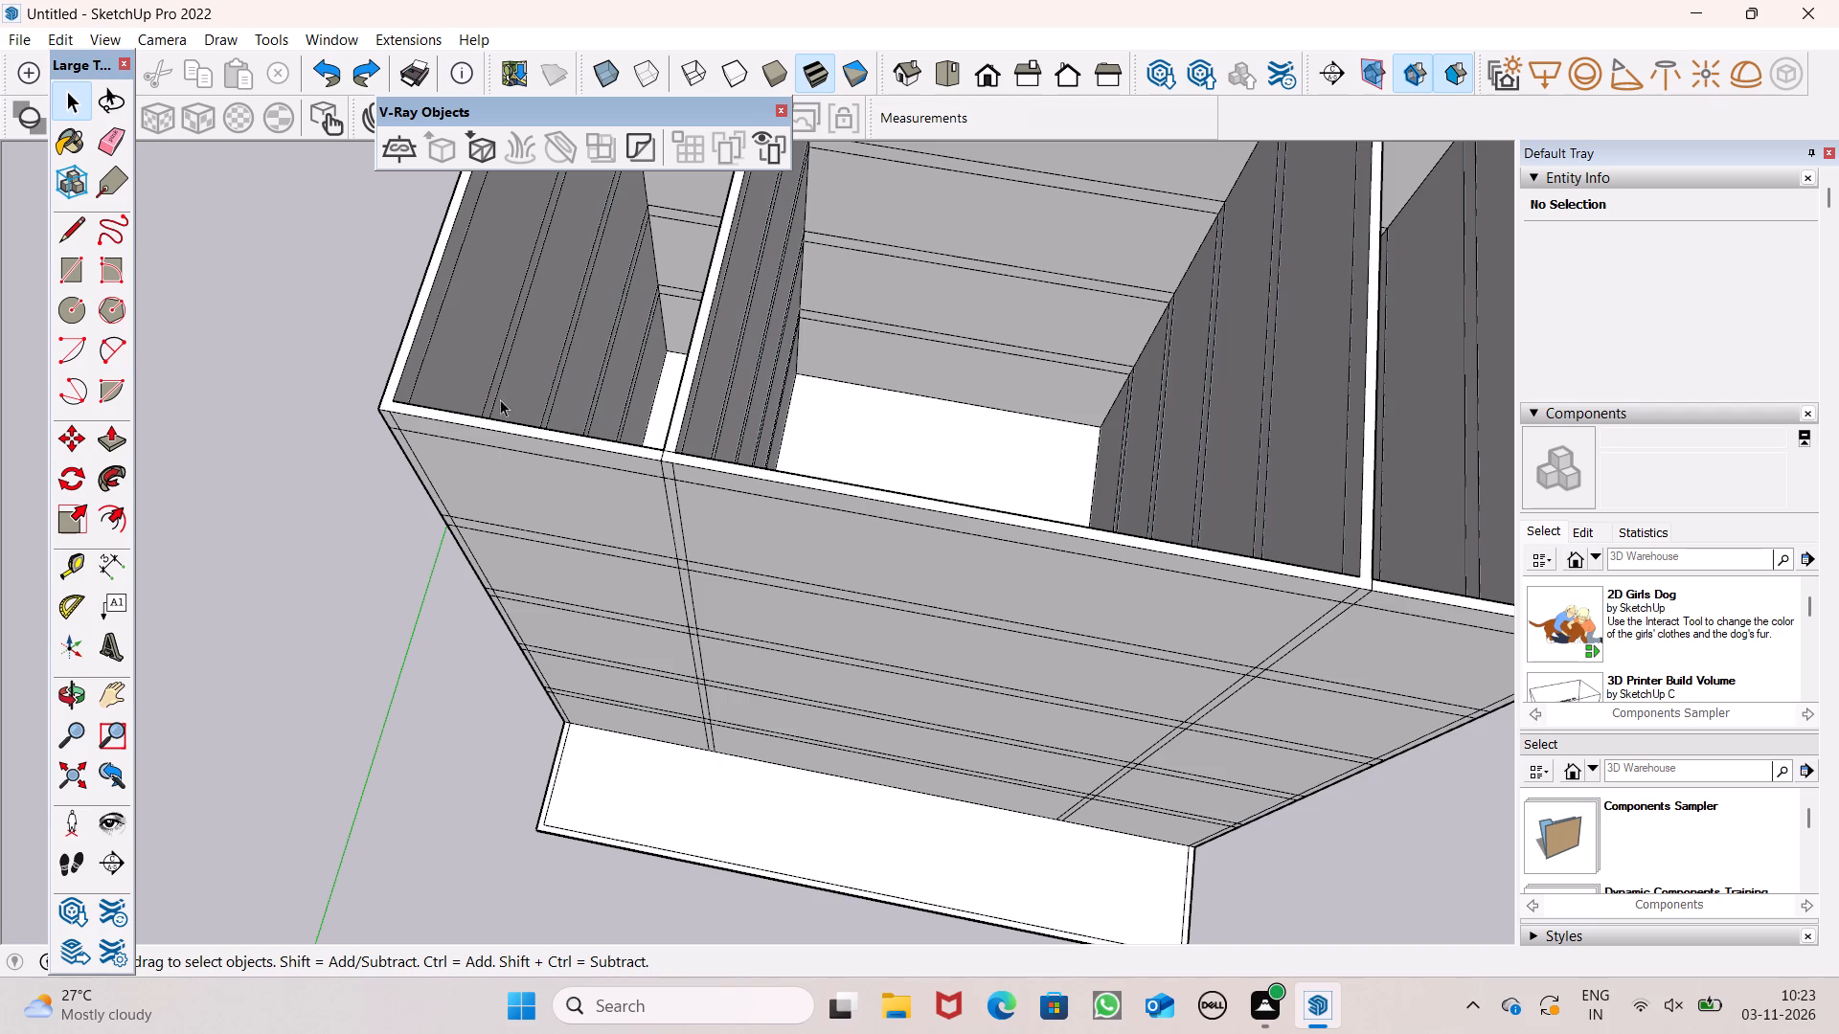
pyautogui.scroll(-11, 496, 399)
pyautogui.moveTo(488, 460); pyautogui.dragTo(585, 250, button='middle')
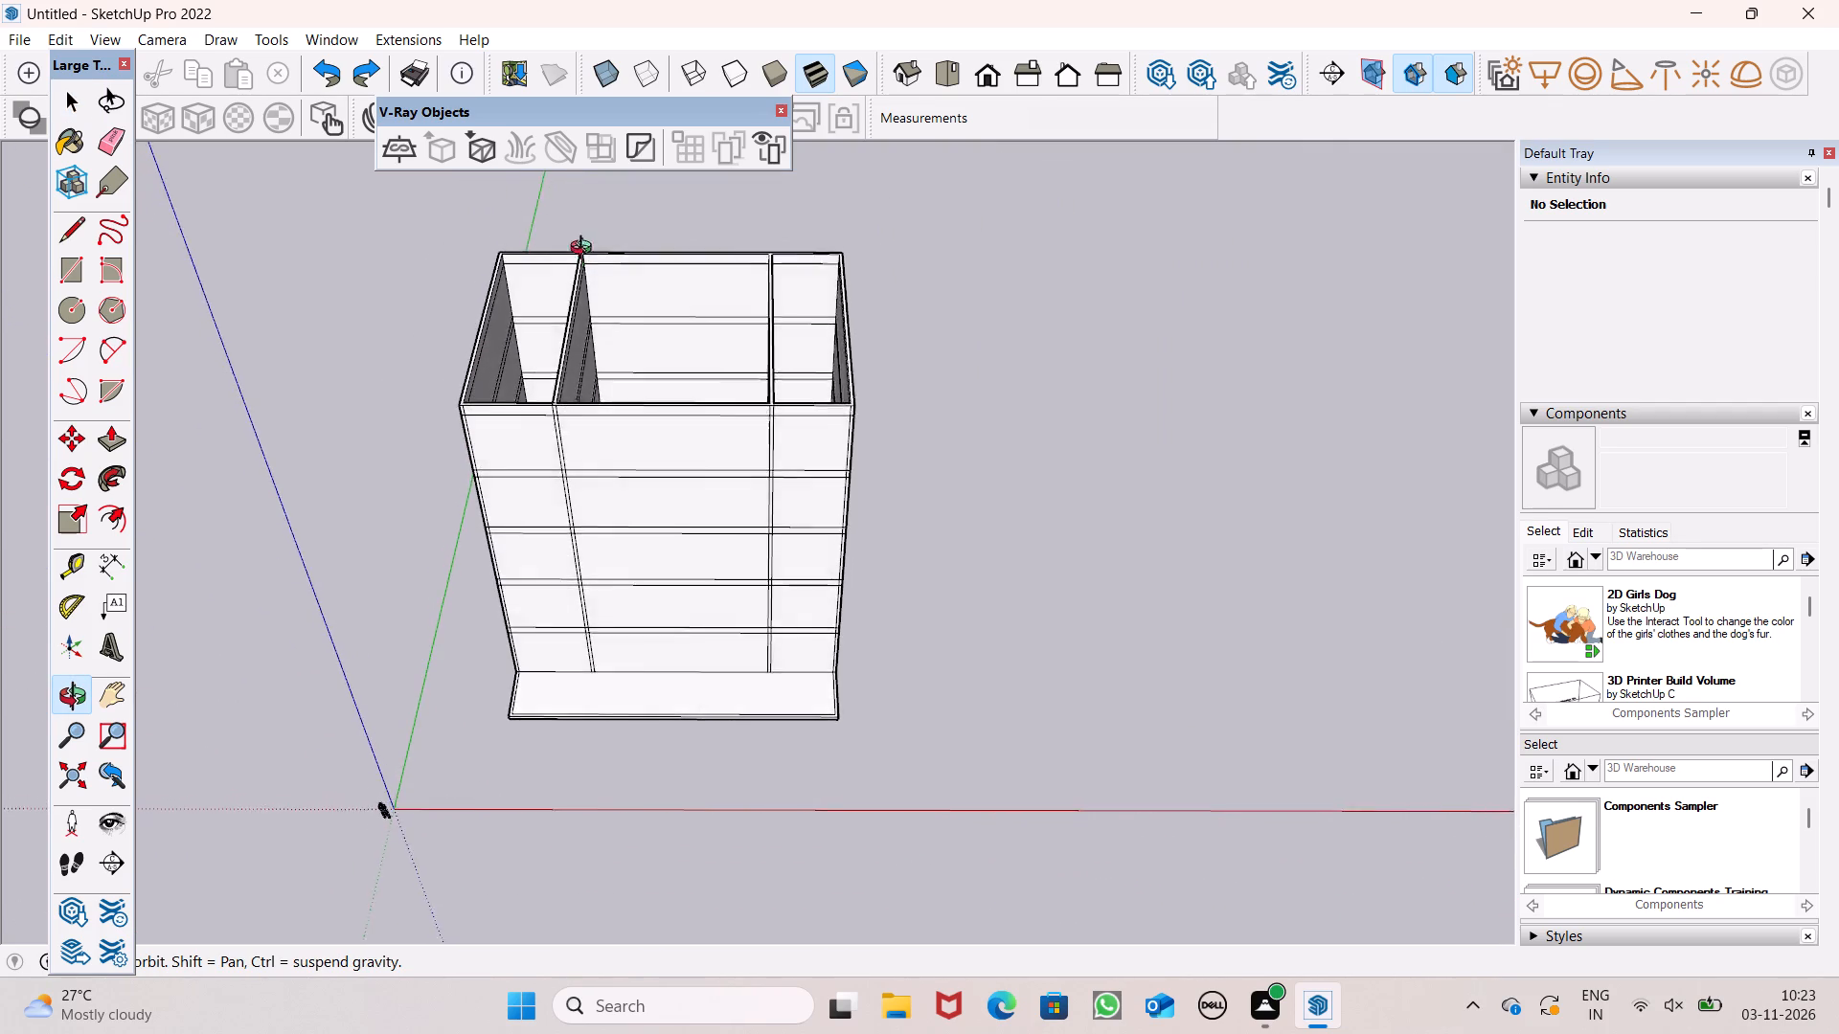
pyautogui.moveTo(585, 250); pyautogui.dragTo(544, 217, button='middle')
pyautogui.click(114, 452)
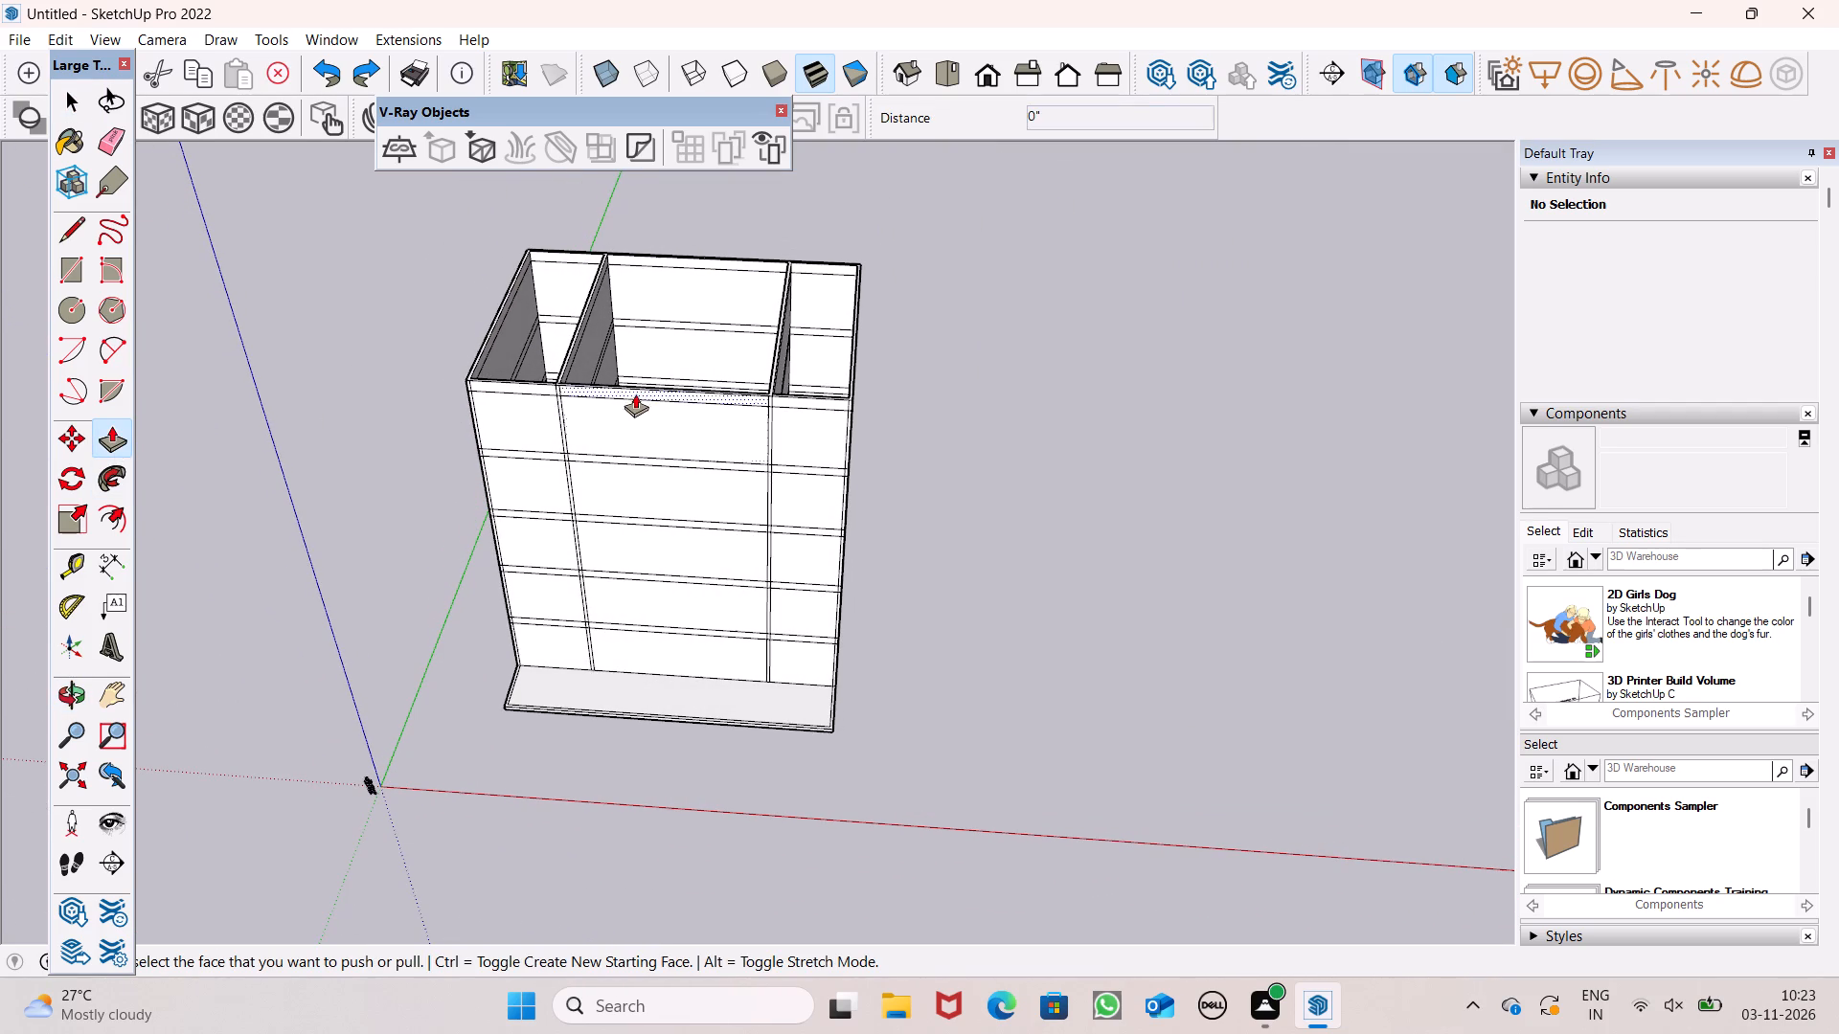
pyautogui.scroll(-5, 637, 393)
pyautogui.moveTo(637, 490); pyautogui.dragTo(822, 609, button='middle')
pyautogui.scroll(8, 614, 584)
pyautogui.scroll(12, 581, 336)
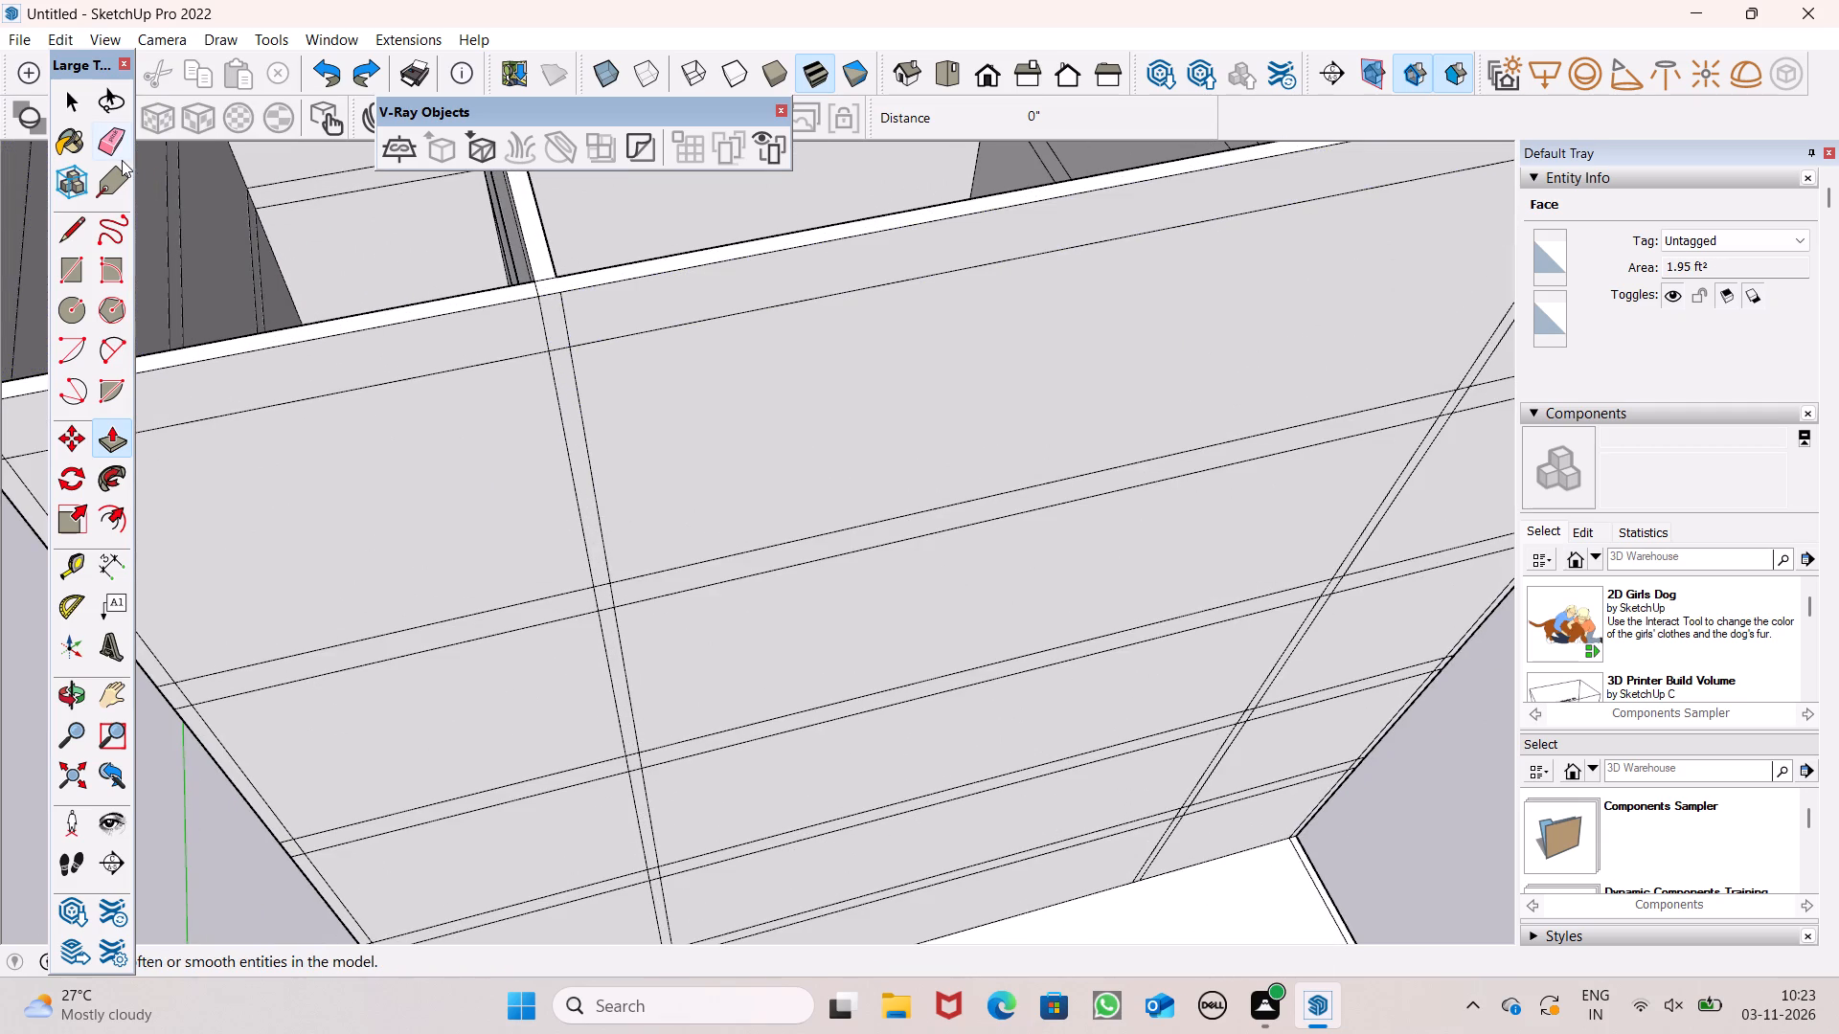
# Erase the horizontal line segments crossing the front wall's left vertical strip at the top band and the upper two dividing bands.
pyautogui.click(114, 143)
pyautogui.scroll(7, 483, 377)
pyautogui.moveTo(603, 301); pyautogui.dragTo(606, 317)
pyautogui.scroll(-6, 589, 219)
pyautogui.scroll(7, 647, 605)
pyautogui.moveTo(620, 453); pyautogui.dragTo(632, 513)
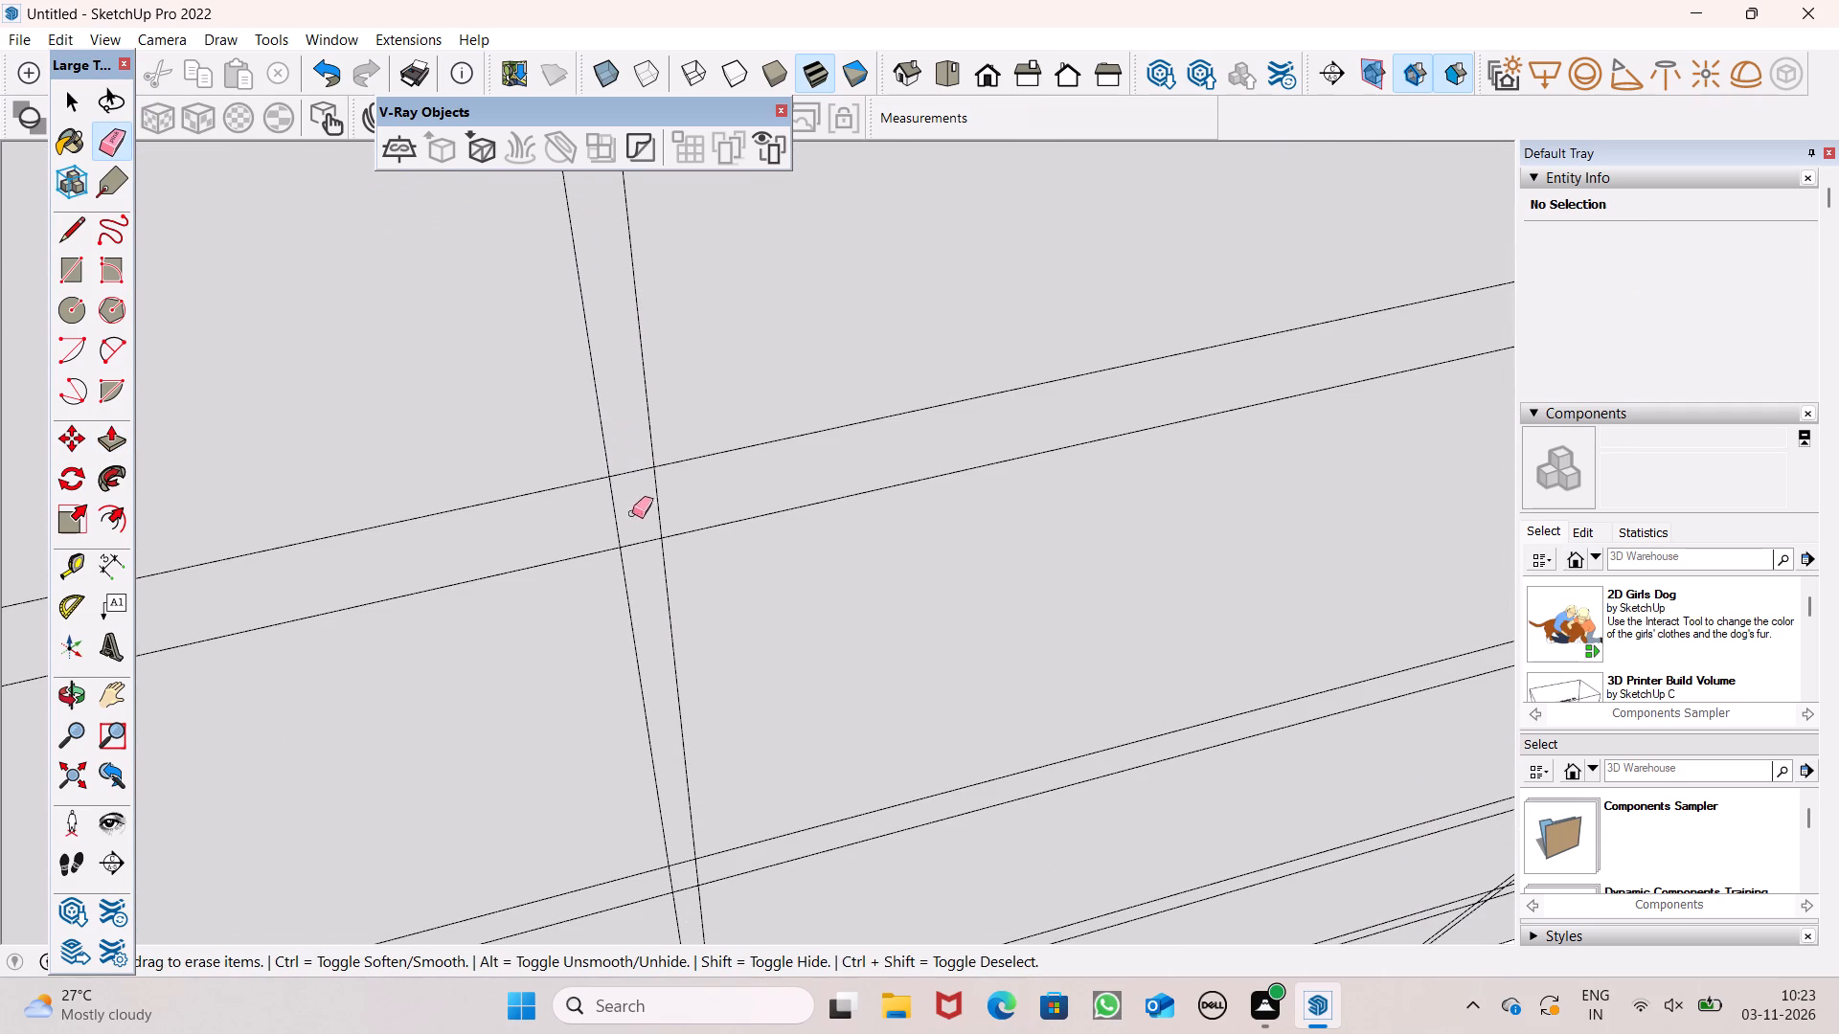
pyautogui.moveTo(632, 513); pyautogui.dragTo(643, 552)
pyautogui.scroll(-7, 589, 292)
pyautogui.scroll(7, 642, 714)
pyautogui.moveTo(667, 650); pyautogui.dragTo(681, 708)
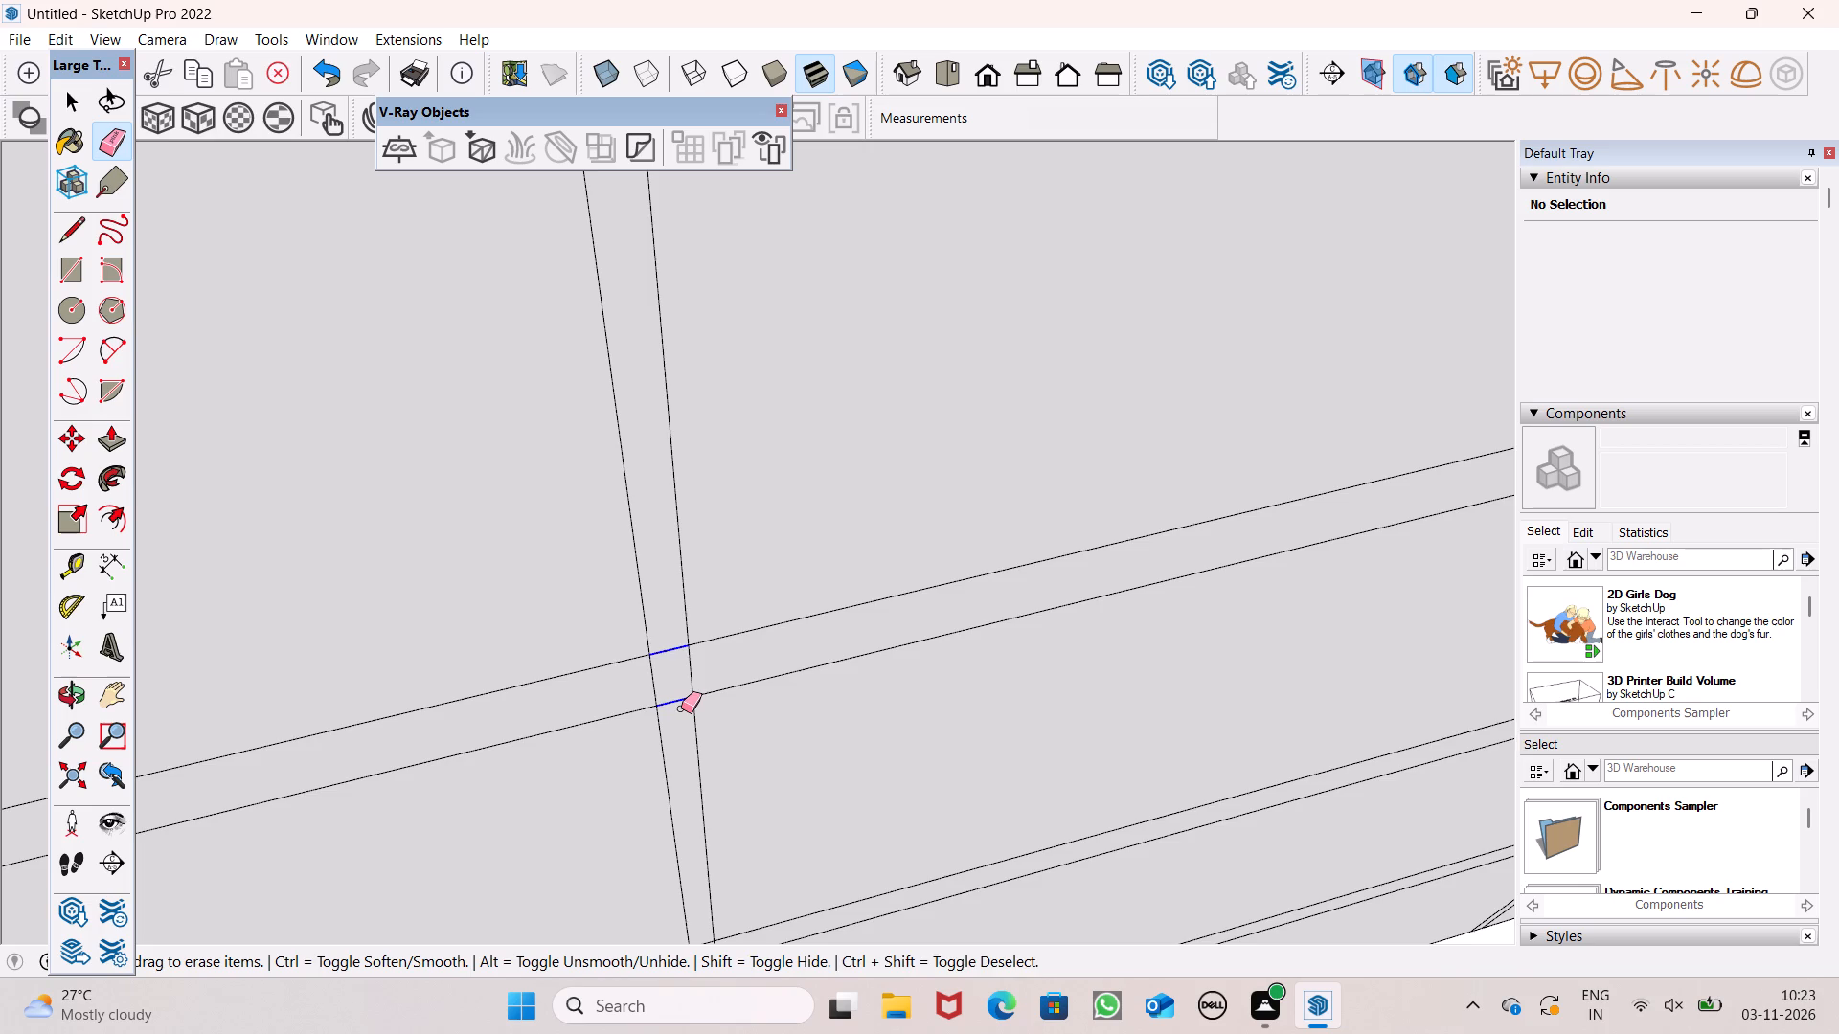
pyautogui.moveTo(681, 708); pyautogui.dragTo(673, 706)
# Erase the horizontal line segments crossing the front wall's left vertical strip at the lower two dividing bands.
pyautogui.scroll(-12, 642, 460)
pyautogui.scroll(7, 713, 760)
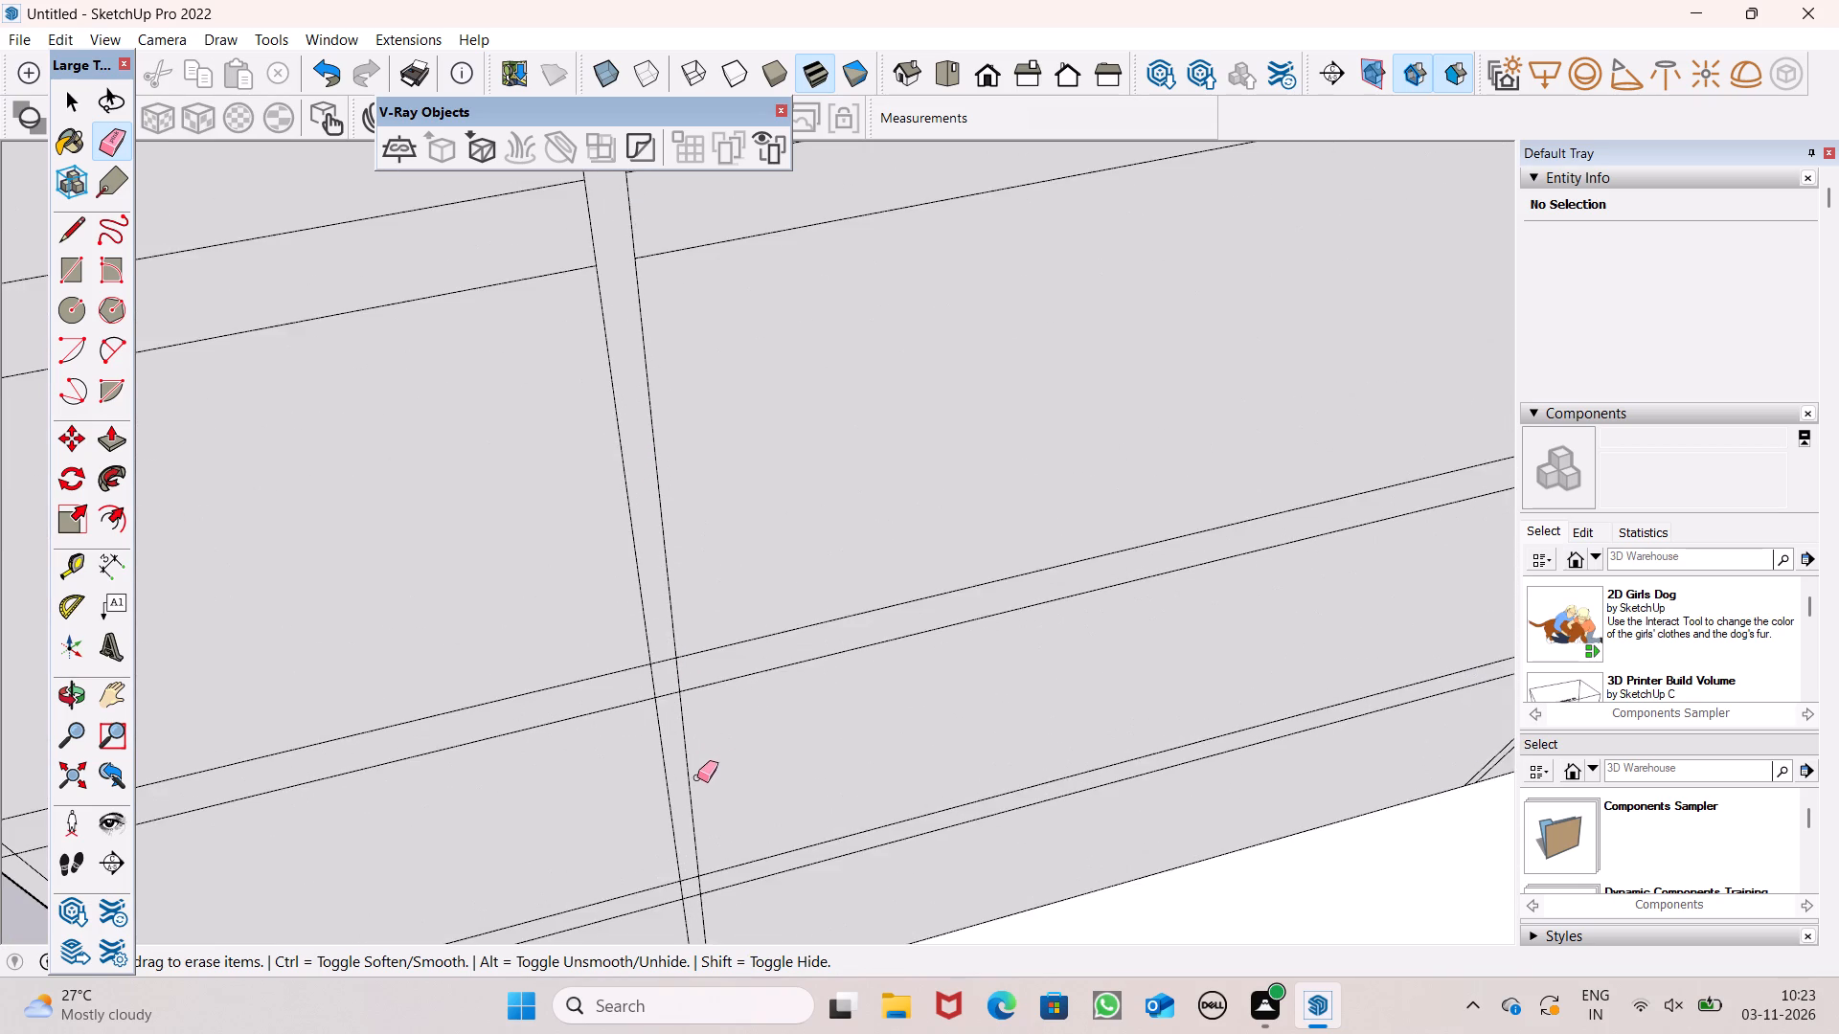
pyautogui.scroll(6, 697, 777)
pyautogui.moveTo(617, 511); pyautogui.dragTo(634, 640)
pyautogui.scroll(-8, 535, 362)
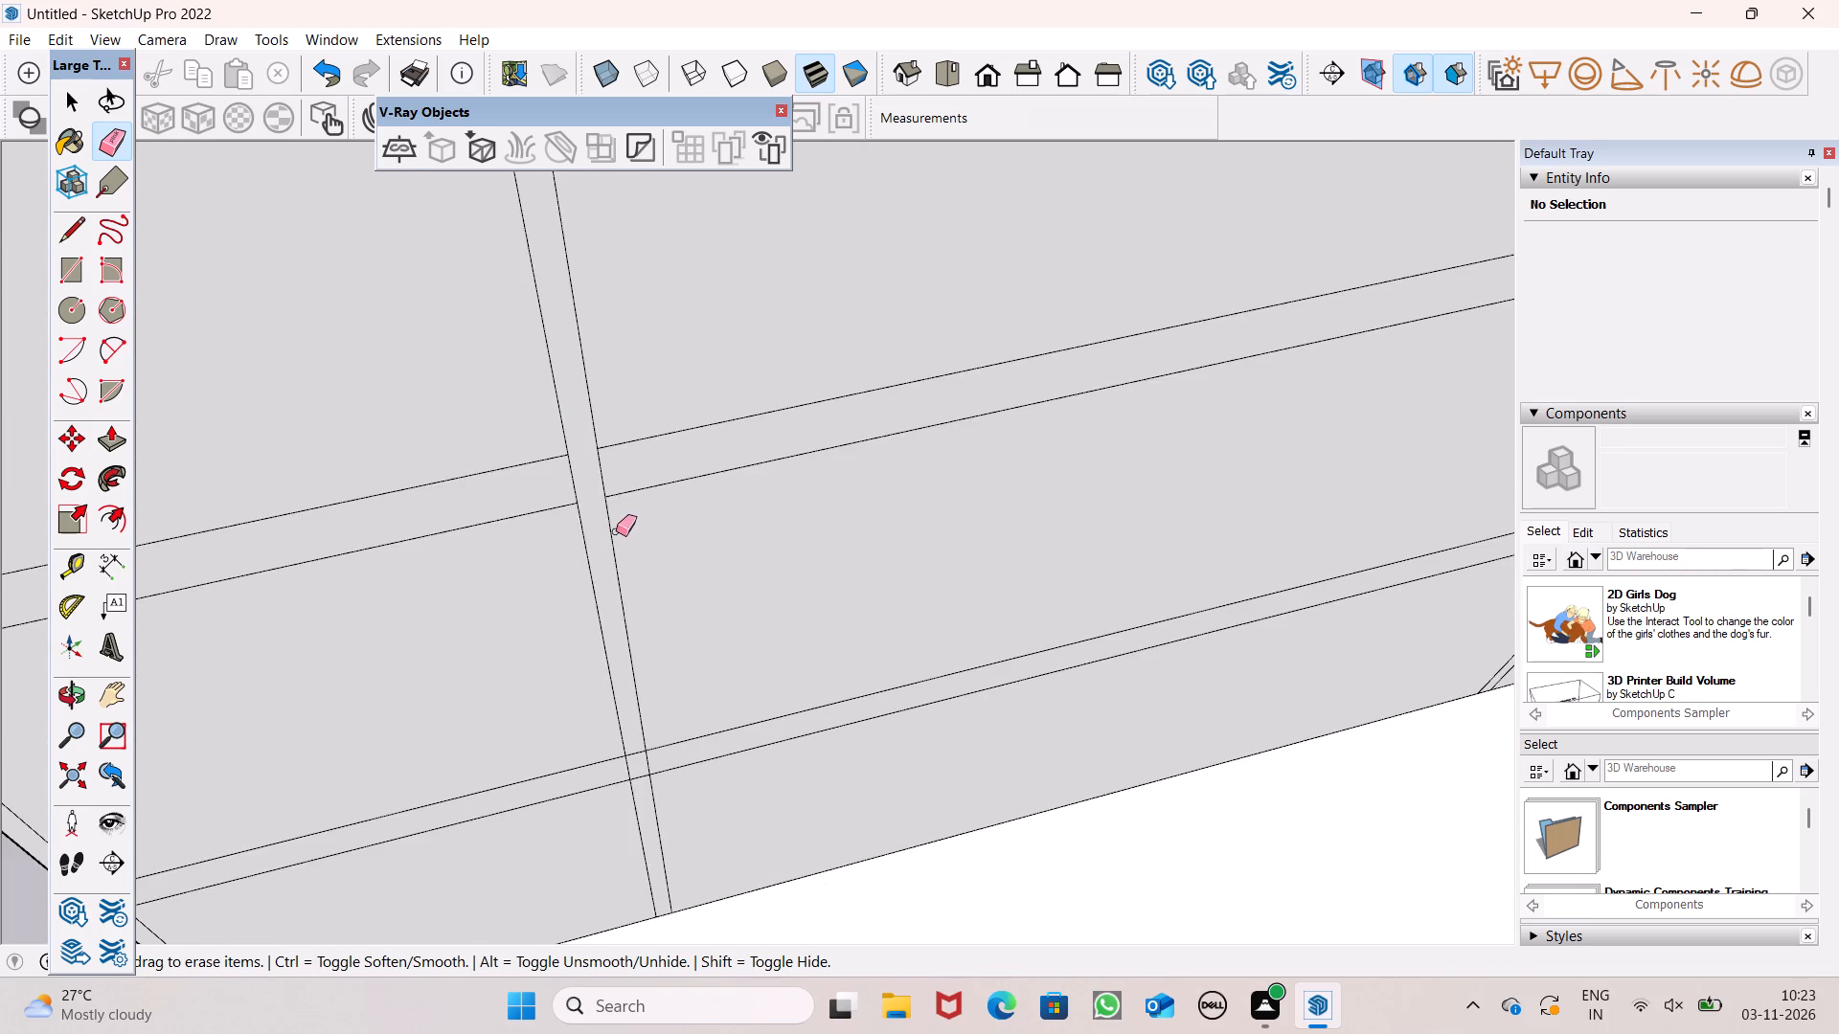
pyautogui.scroll(-5, 621, 542)
pyautogui.scroll(7, 626, 675)
pyautogui.scroll(8, 645, 798)
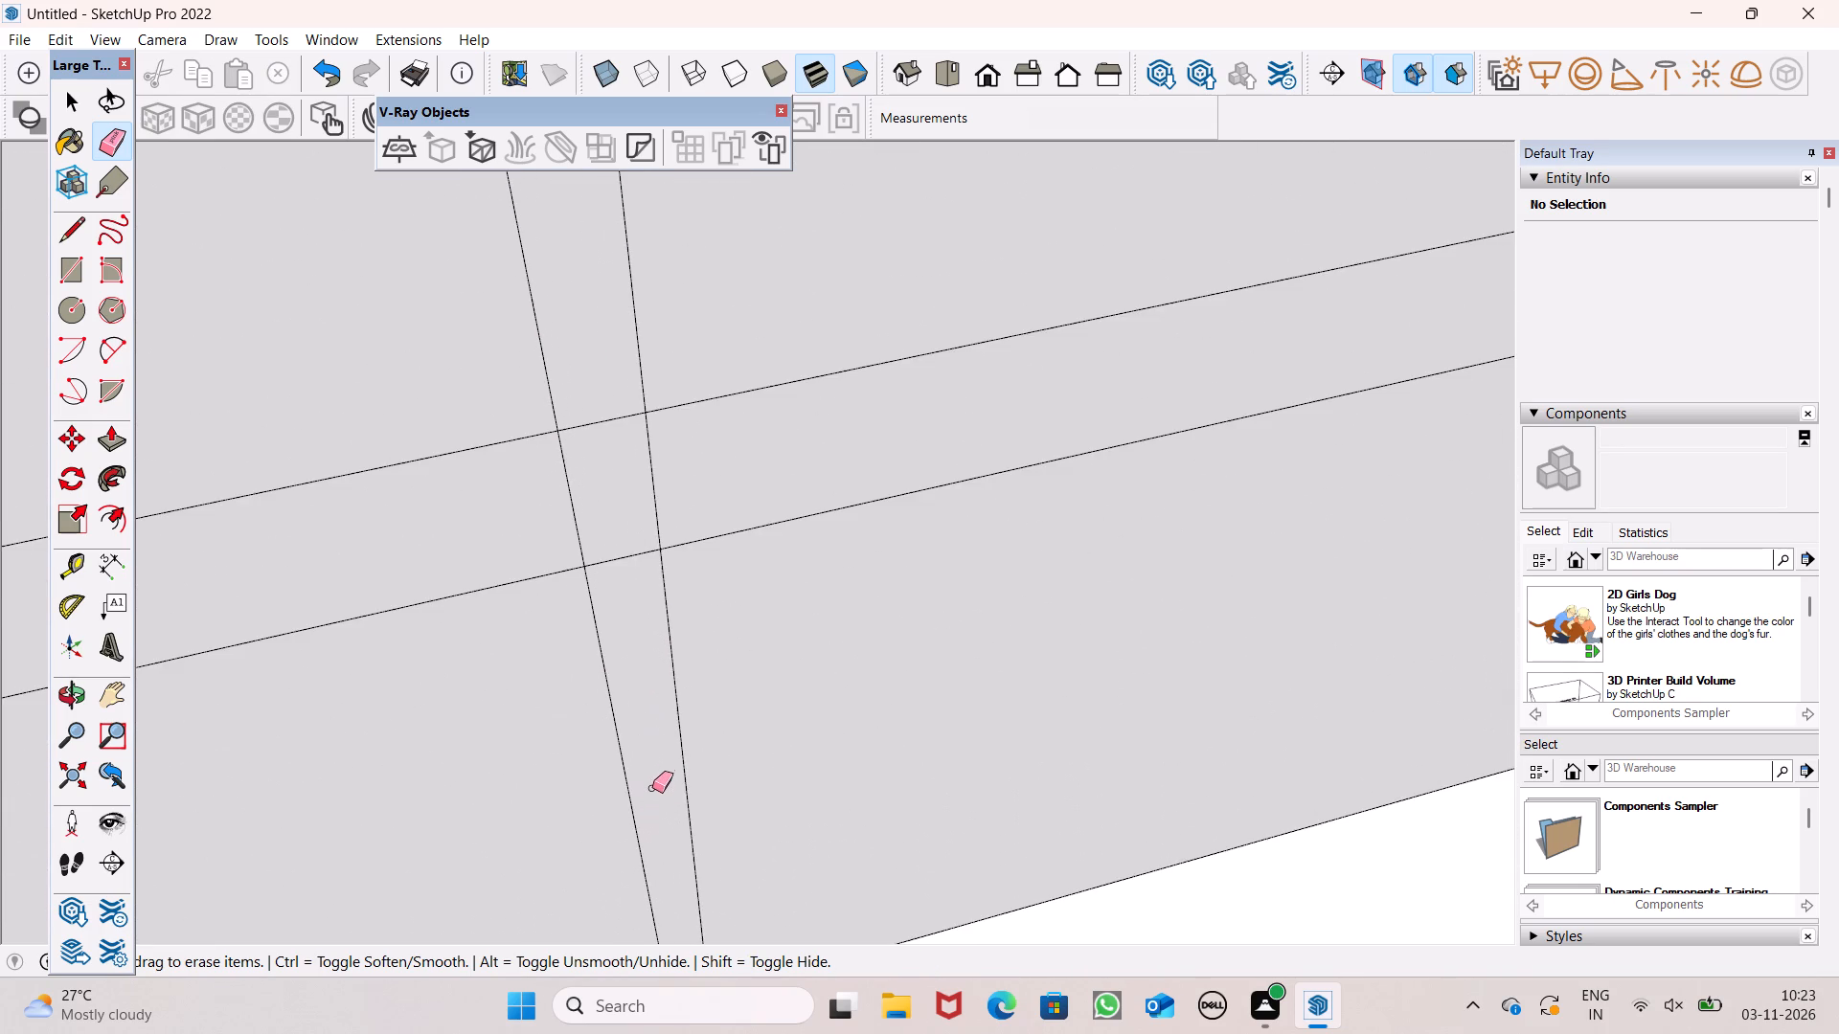
pyautogui.scroll(6, 653, 785)
pyautogui.scroll(-8, 584, 460)
pyautogui.moveTo(600, 365); pyautogui.dragTo(610, 428)
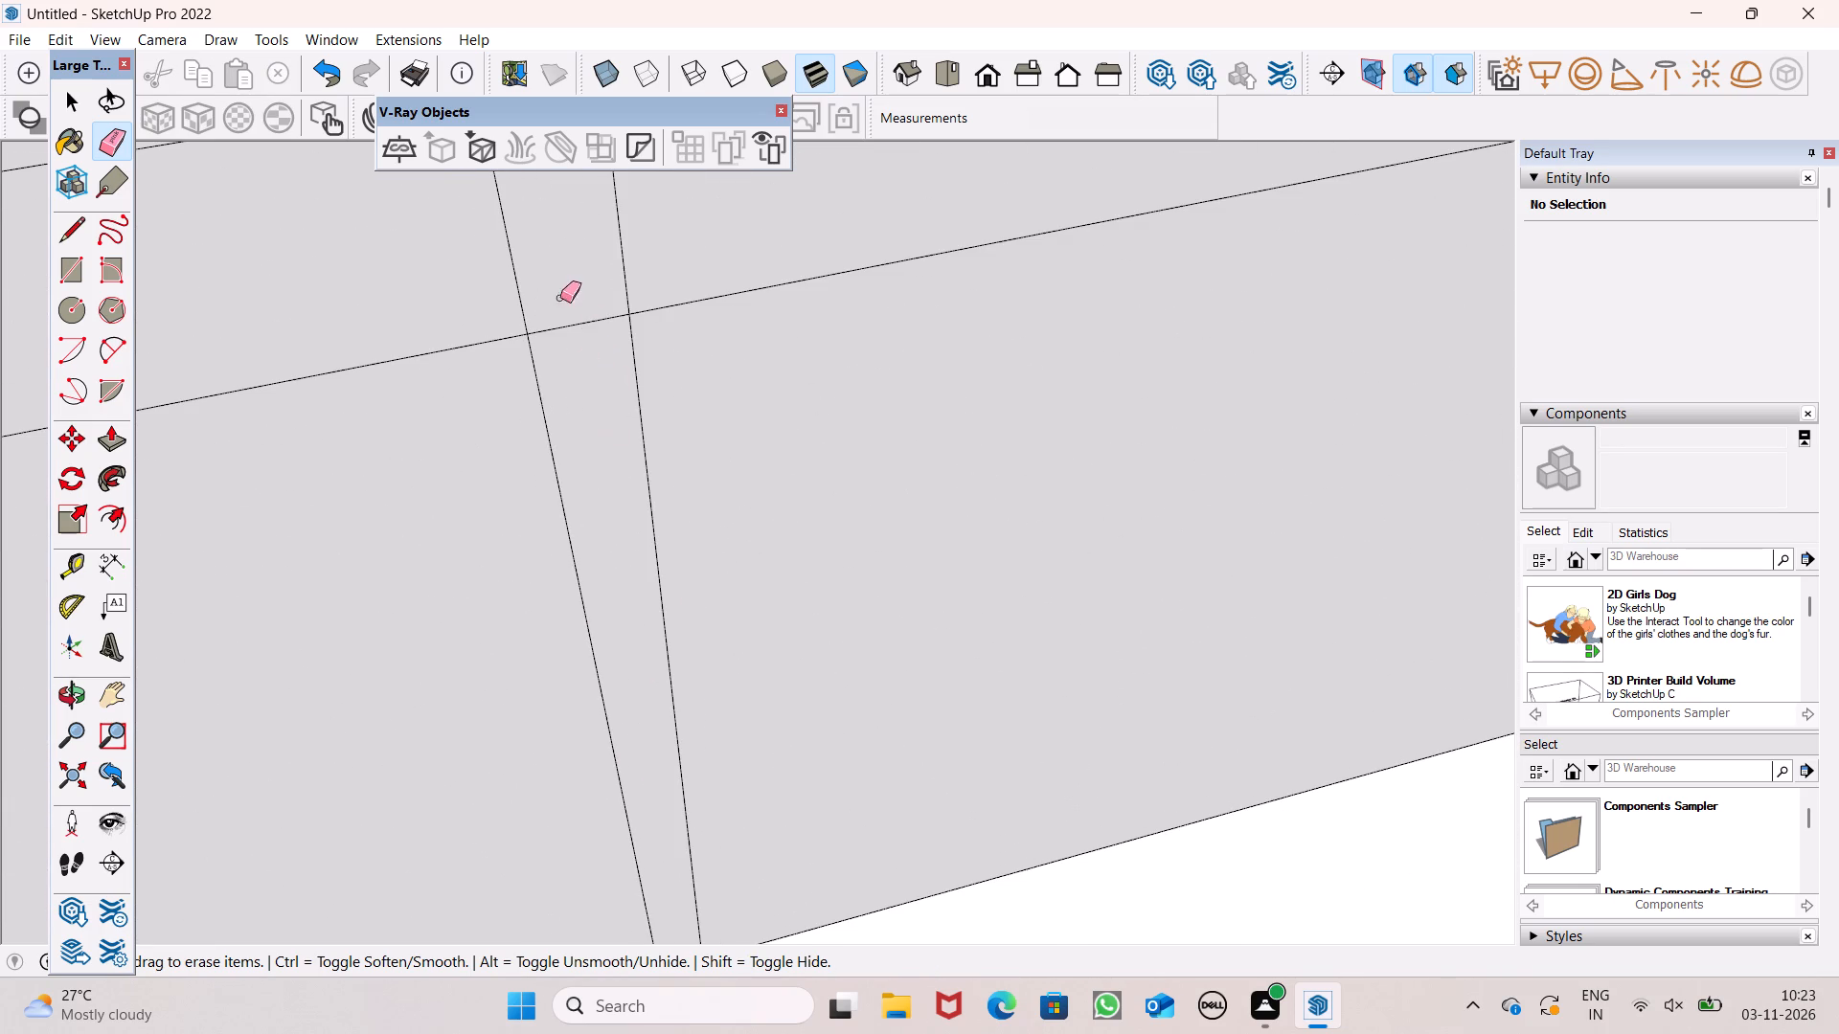
pyautogui.moveTo(573, 326); pyautogui.dragTo(591, 388)
pyautogui.scroll(-8, 569, 481)
pyautogui.scroll(5, 547, 450)
pyautogui.moveTo(560, 315); pyautogui.dragTo(562, 374)
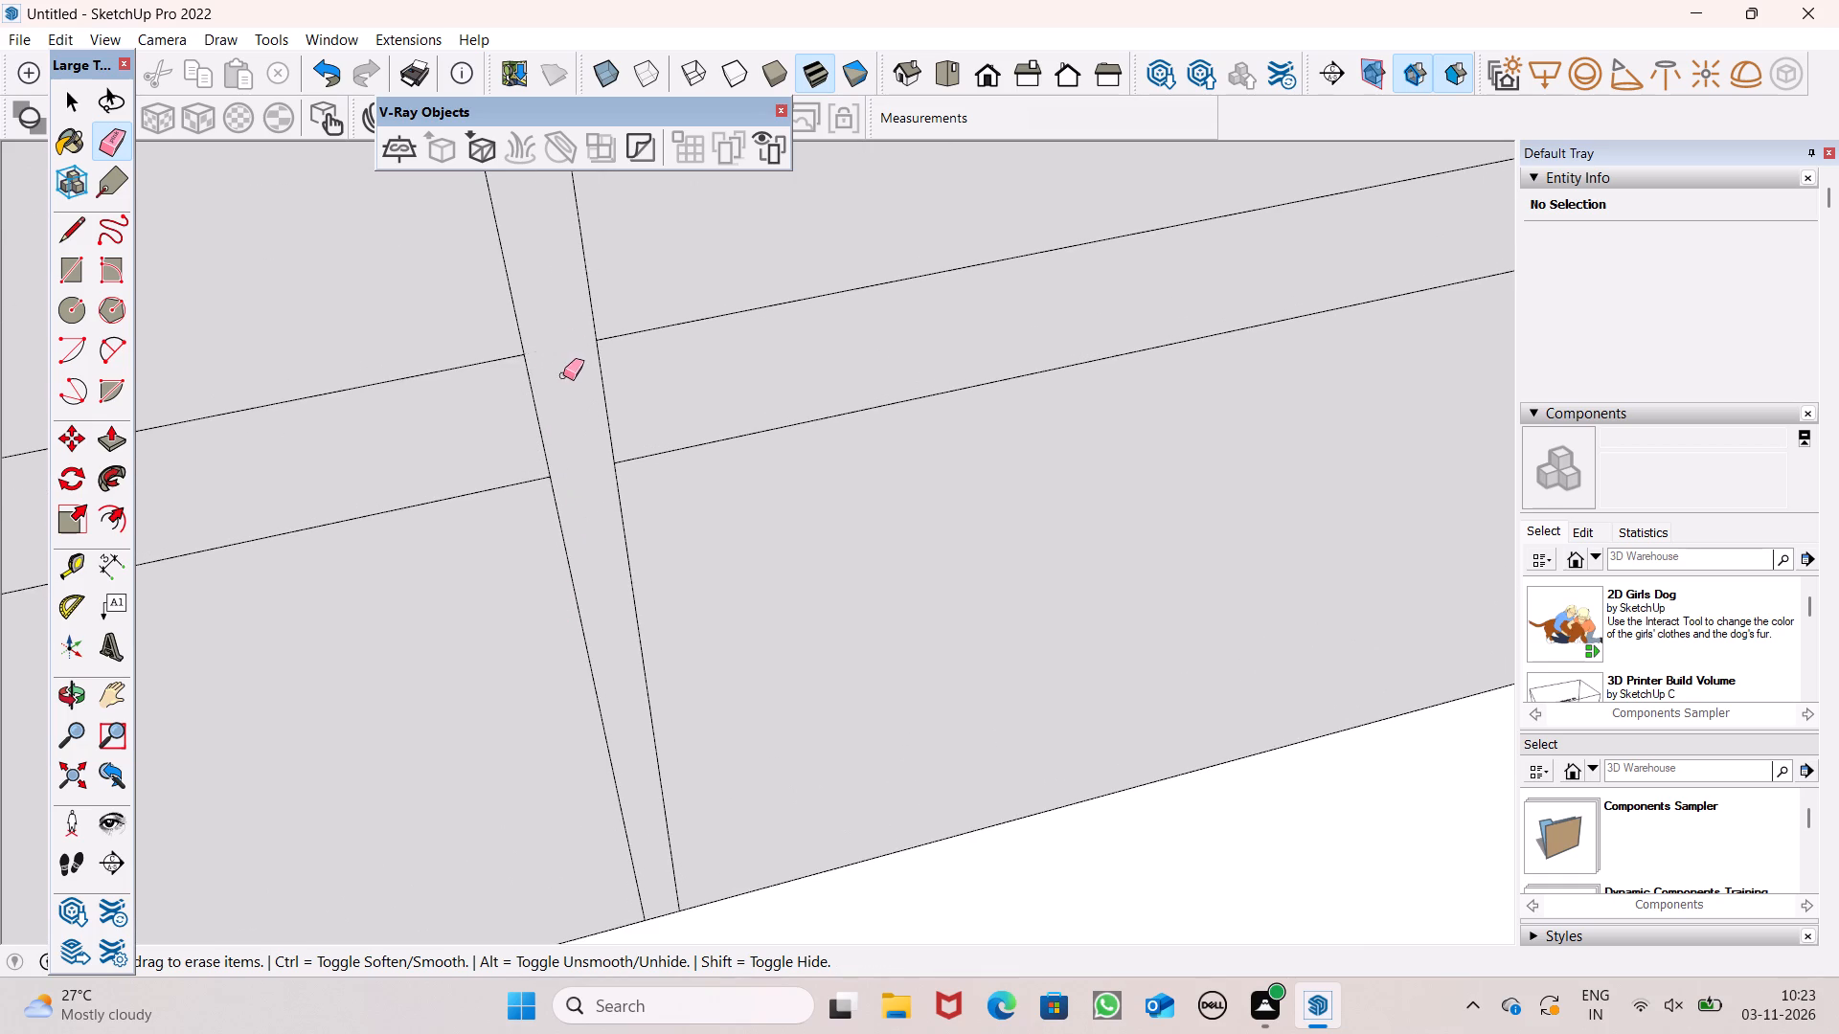
# Erase the horizontal line segments crossing the front wall's right vertical strip at the lower two dividing bands.
pyautogui.scroll(-7, 451, 477)
pyautogui.scroll(-16, 449, 545)
pyautogui.scroll(-5, 492, 620)
pyautogui.moveTo(714, 606); pyautogui.dragTo(577, 613, button='middle')
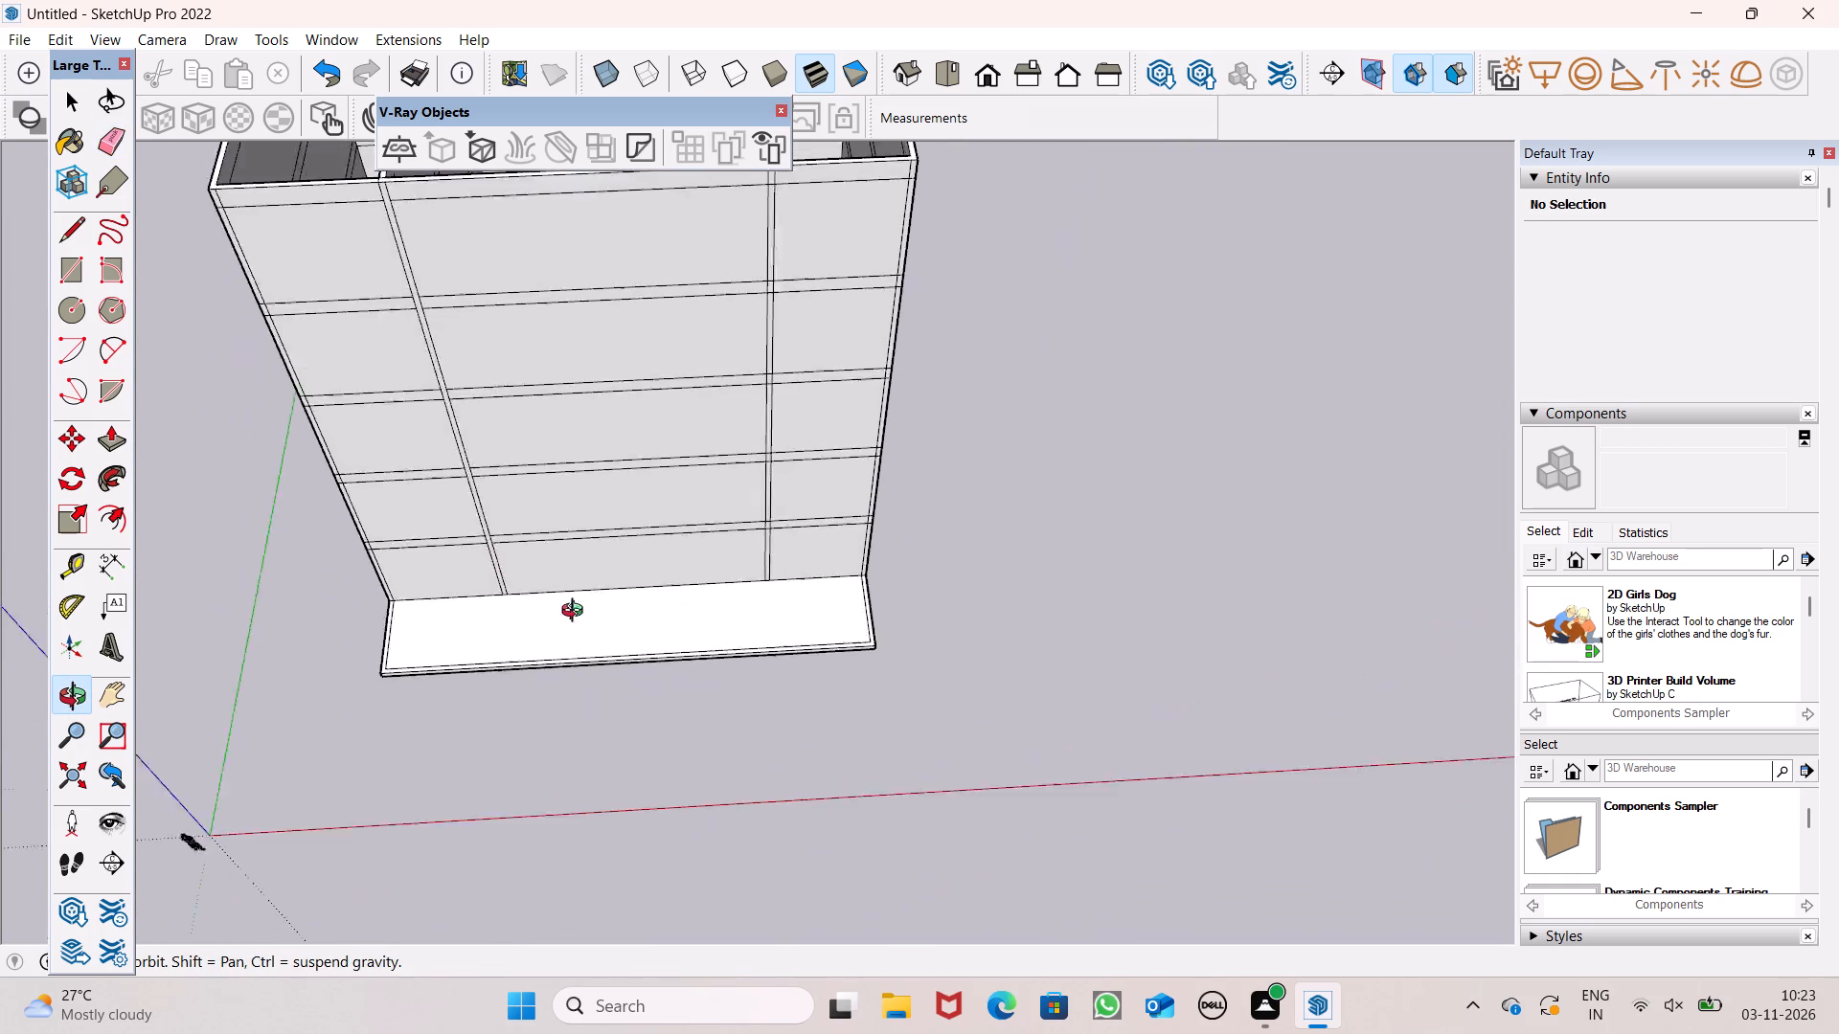
pyautogui.moveTo(577, 613); pyautogui.dragTo(548, 616, button='middle')
pyautogui.scroll(7, 624, 579)
pyautogui.scroll(7, 899, 478)
pyautogui.scroll(2, 983, 434)
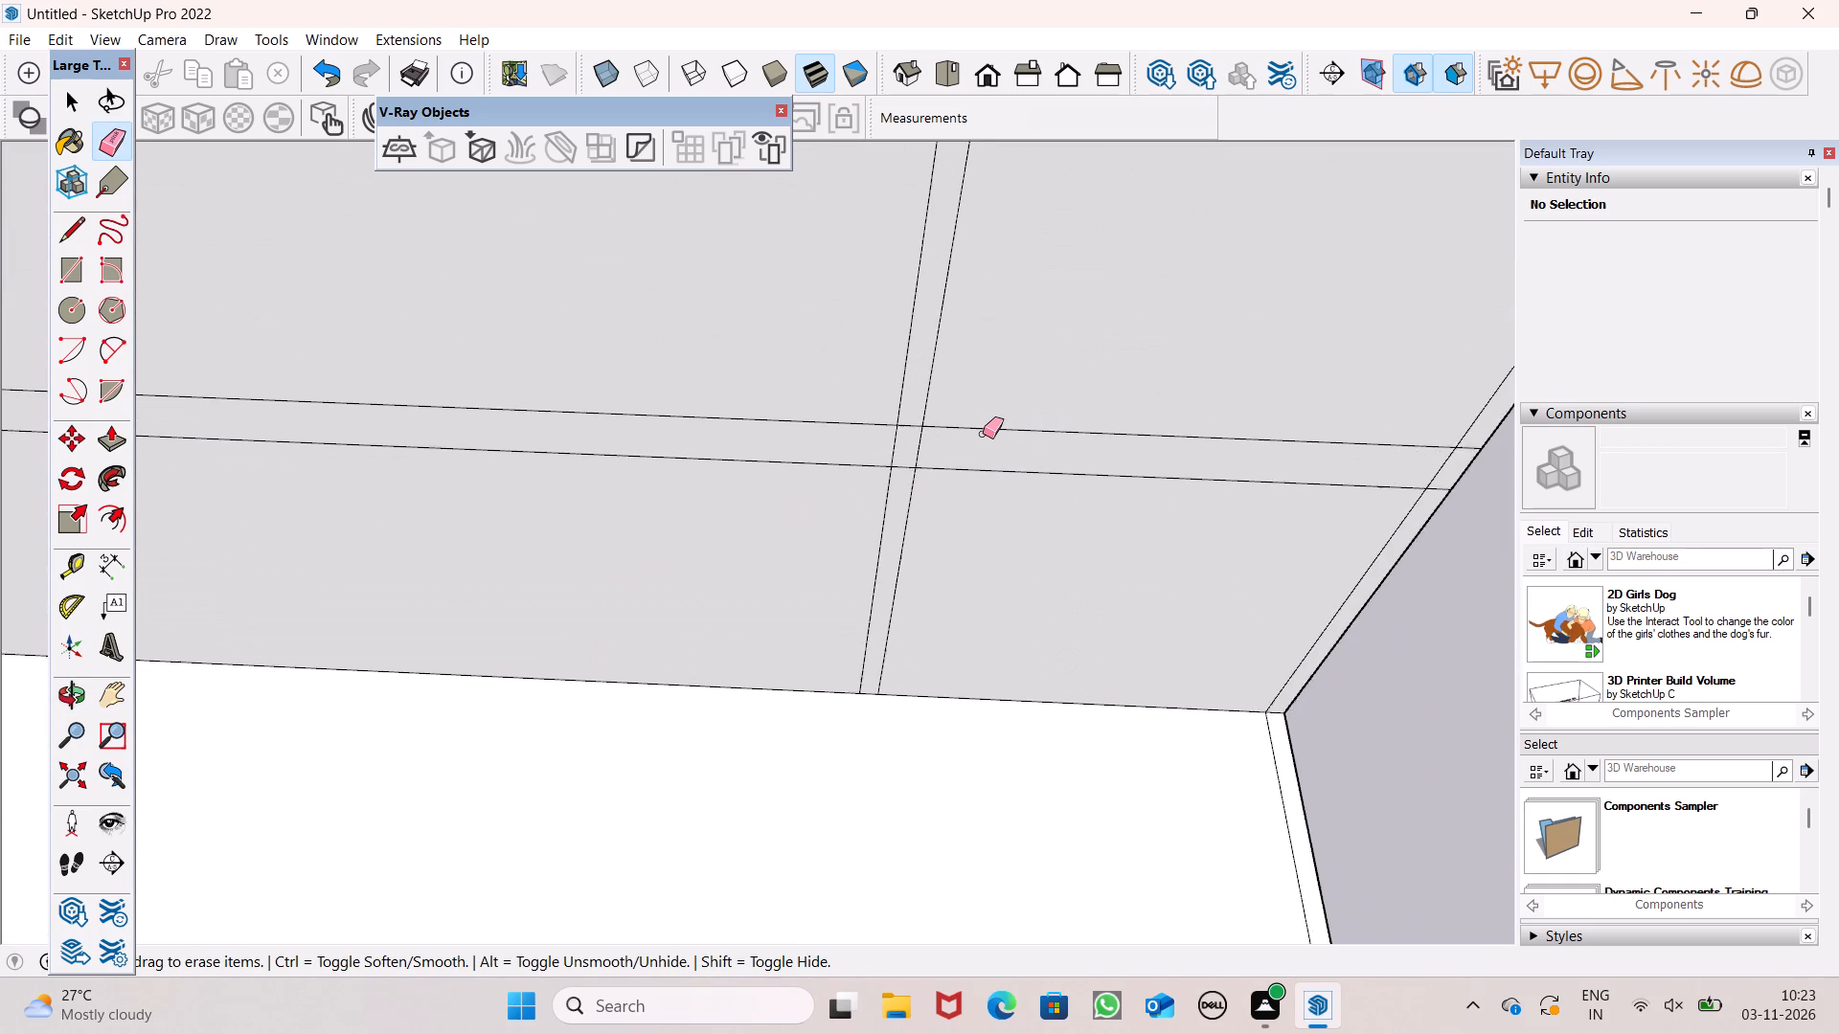
pyautogui.scroll(6, 983, 434)
pyautogui.moveTo(832, 416); pyautogui.dragTo(822, 513)
pyautogui.scroll(-9, 802, 592)
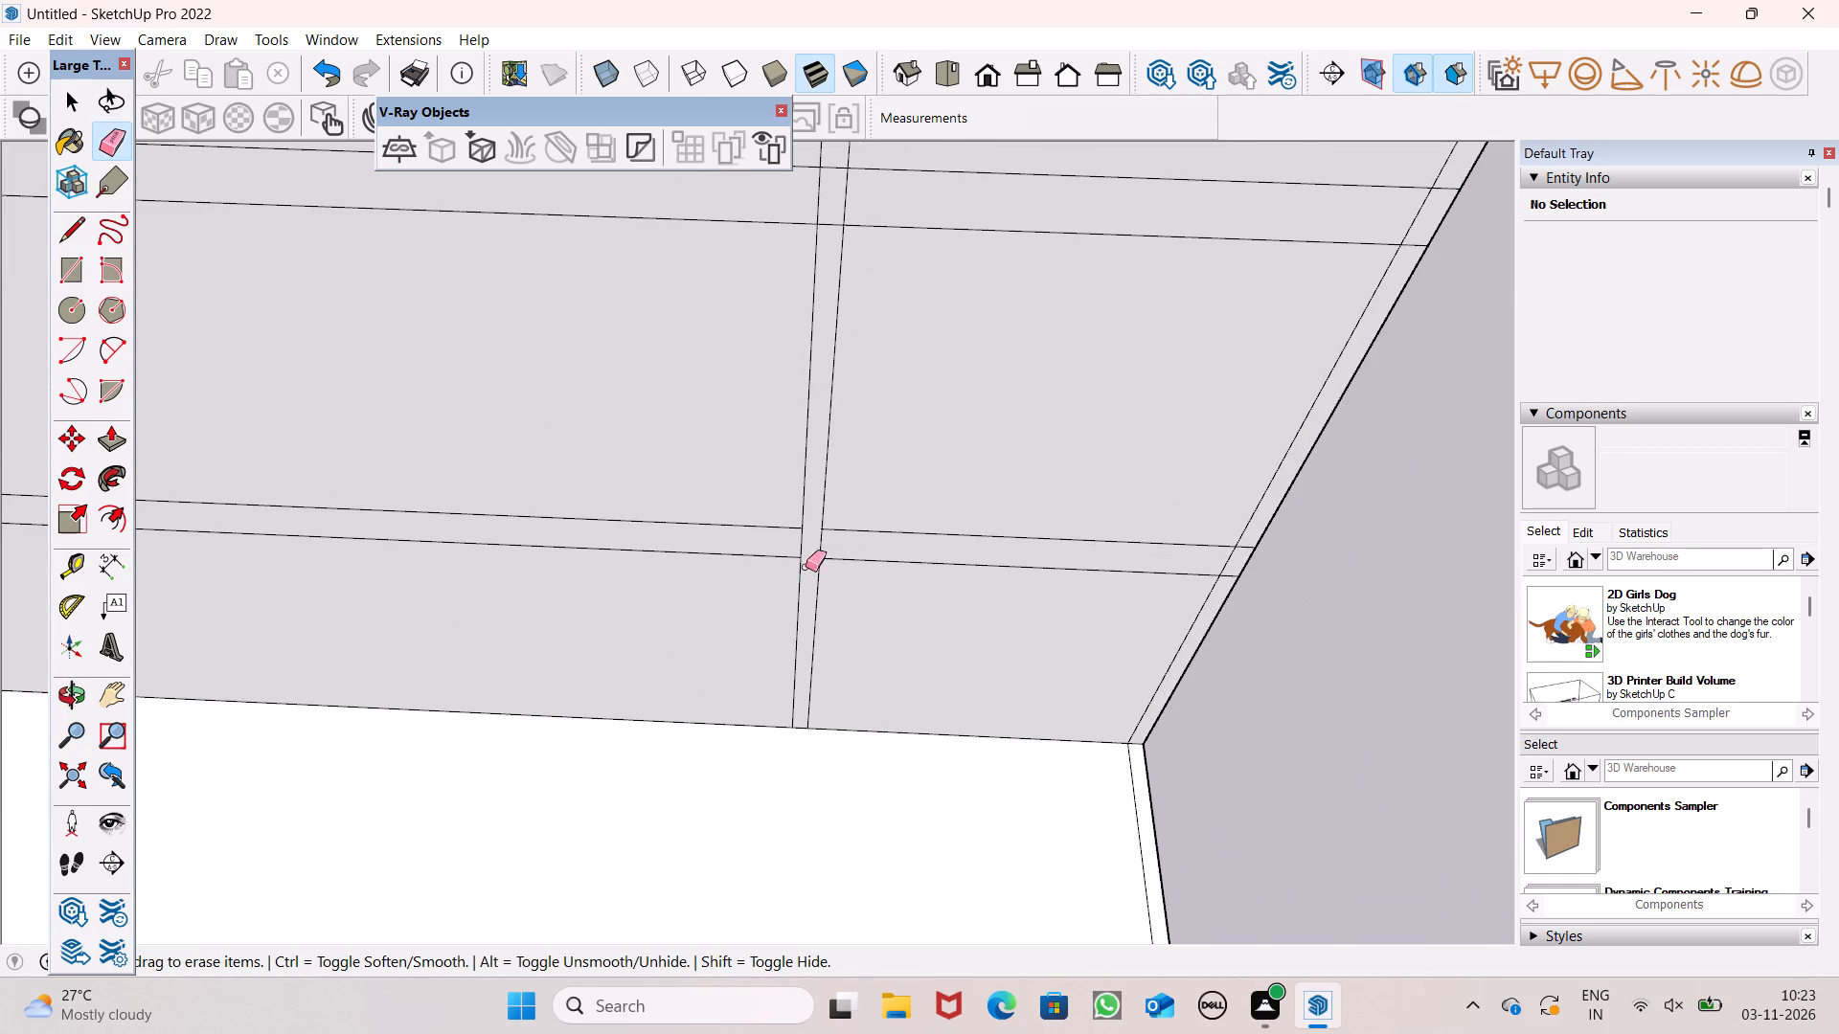
pyautogui.scroll(-6, 871, 439)
pyautogui.scroll(12, 838, 293)
pyautogui.moveTo(866, 288); pyautogui.dragTo(867, 296)
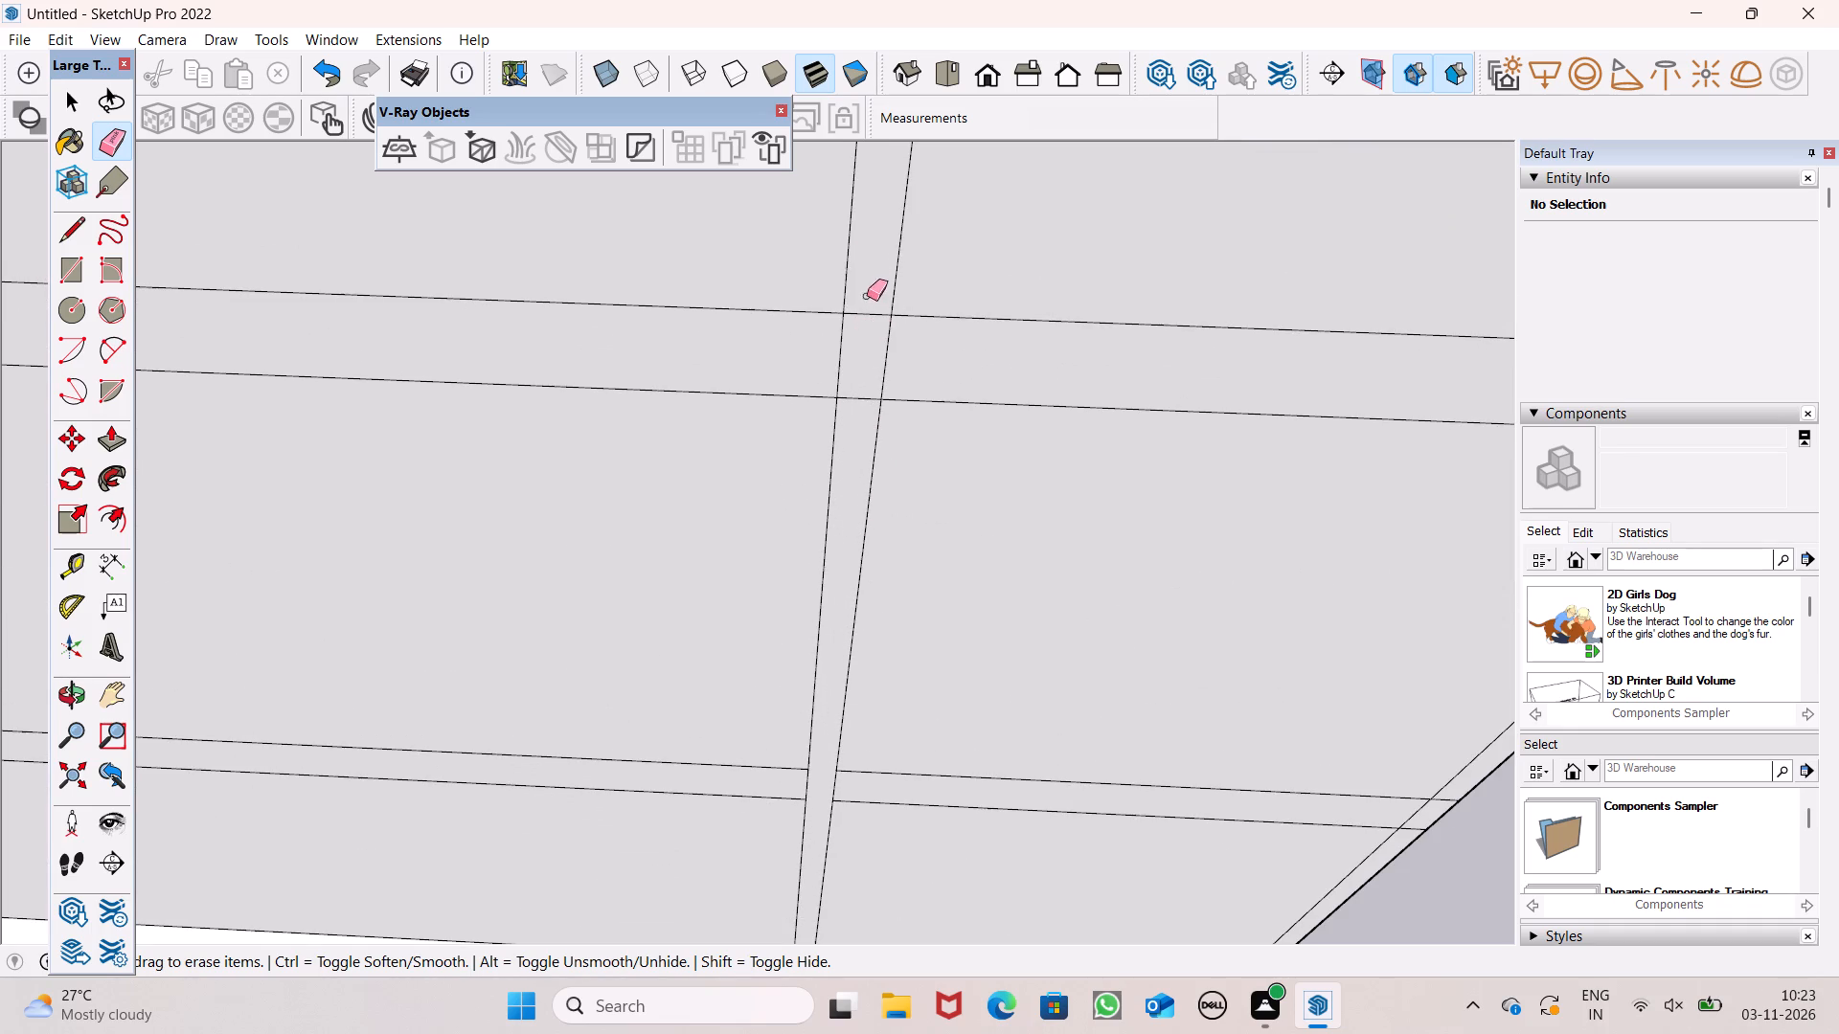
pyautogui.moveTo(867, 296); pyautogui.dragTo(866, 418)
# Erase the horizontal line segments crossing the front wall's right vertical strip at the upper two dividing bands and the top band.
pyautogui.scroll(-16, 821, 515)
pyautogui.scroll(7, 826, 378)
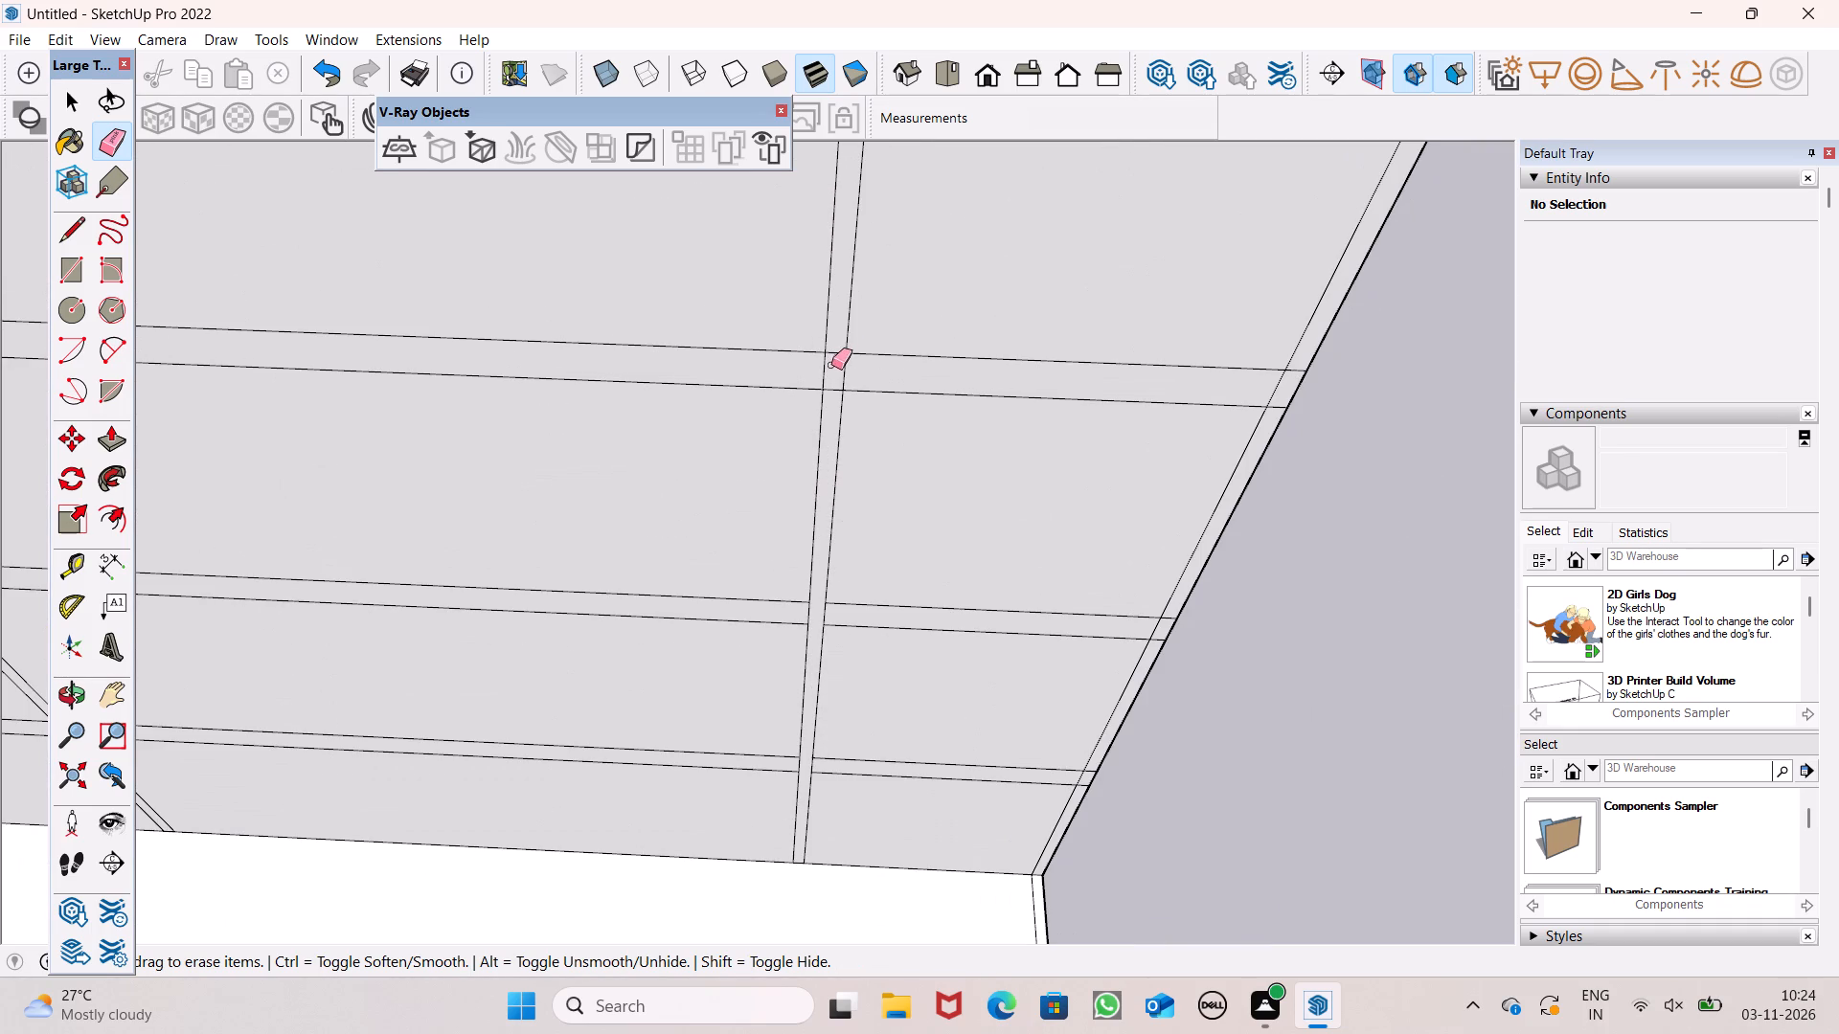
pyautogui.click(833, 352)
pyautogui.click(829, 391)
pyautogui.scroll(-9, 821, 466)
pyautogui.scroll(4, 842, 310)
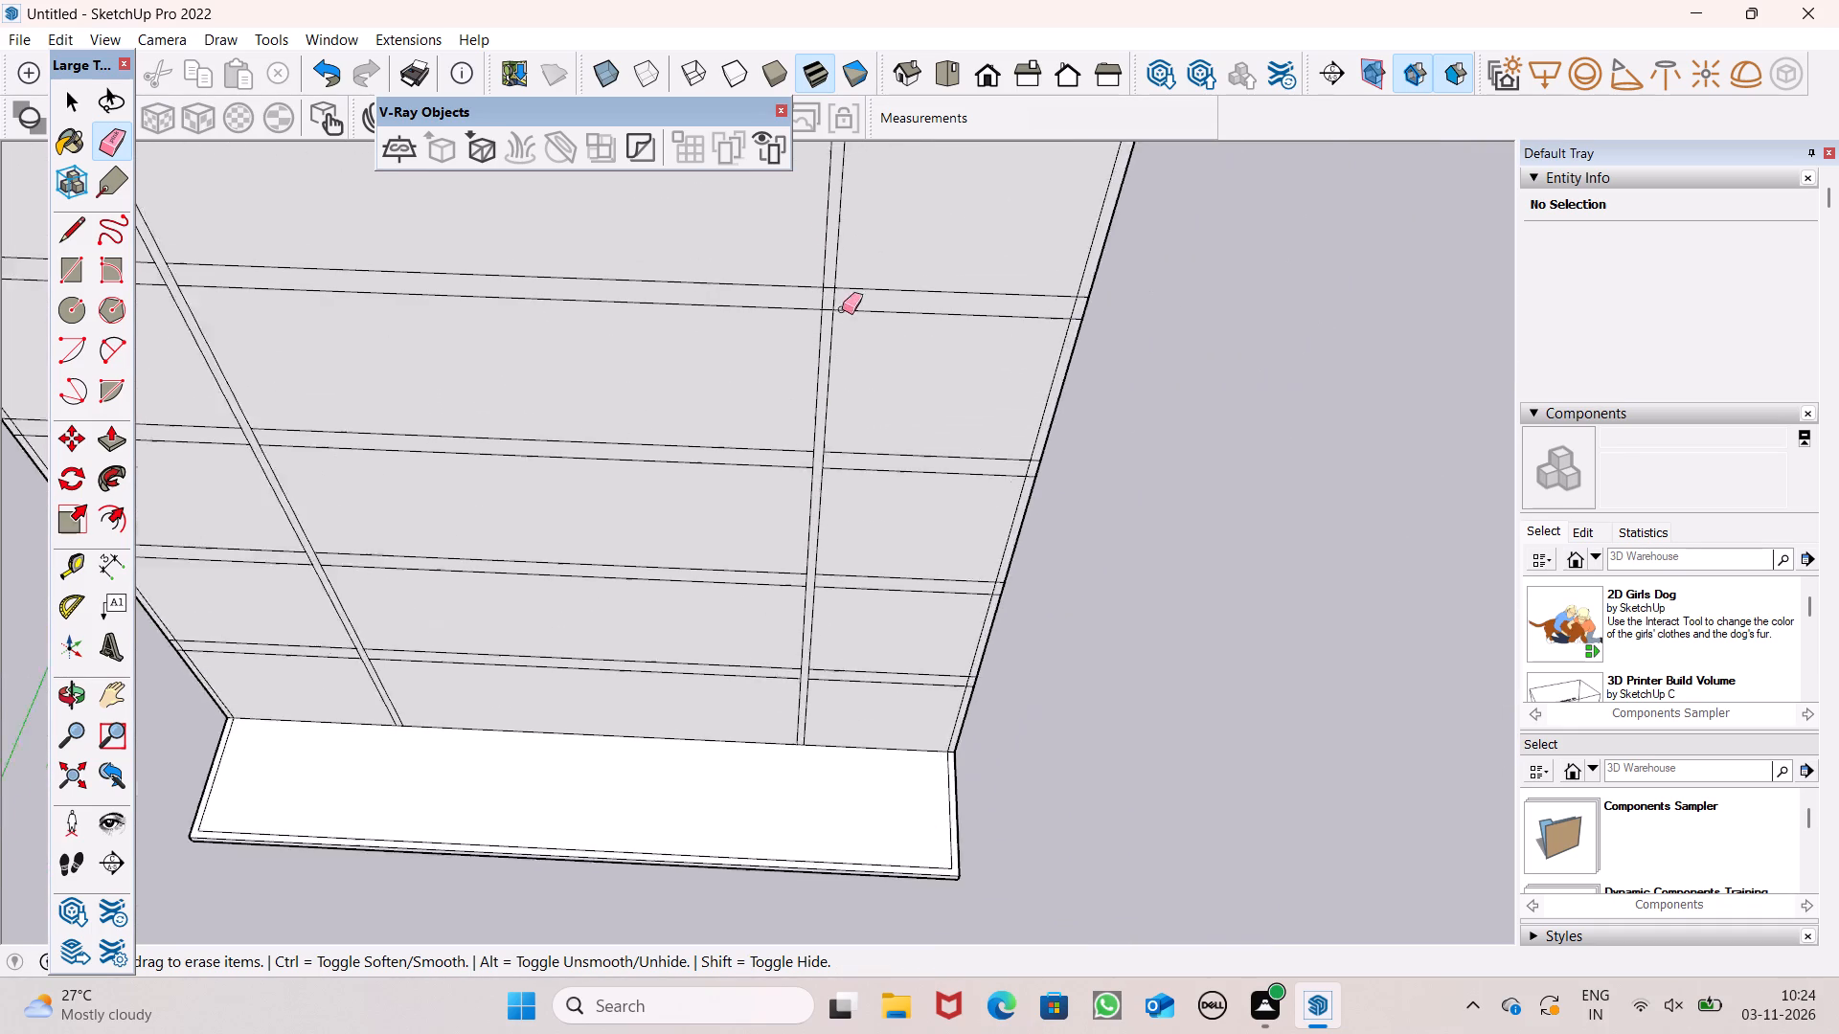
pyautogui.scroll(3, 842, 309)
pyautogui.moveTo(832, 265); pyautogui.dragTo(830, 289)
pyautogui.hotkey('ctrl', 'z')
pyautogui.scroll(3, 821, 316)
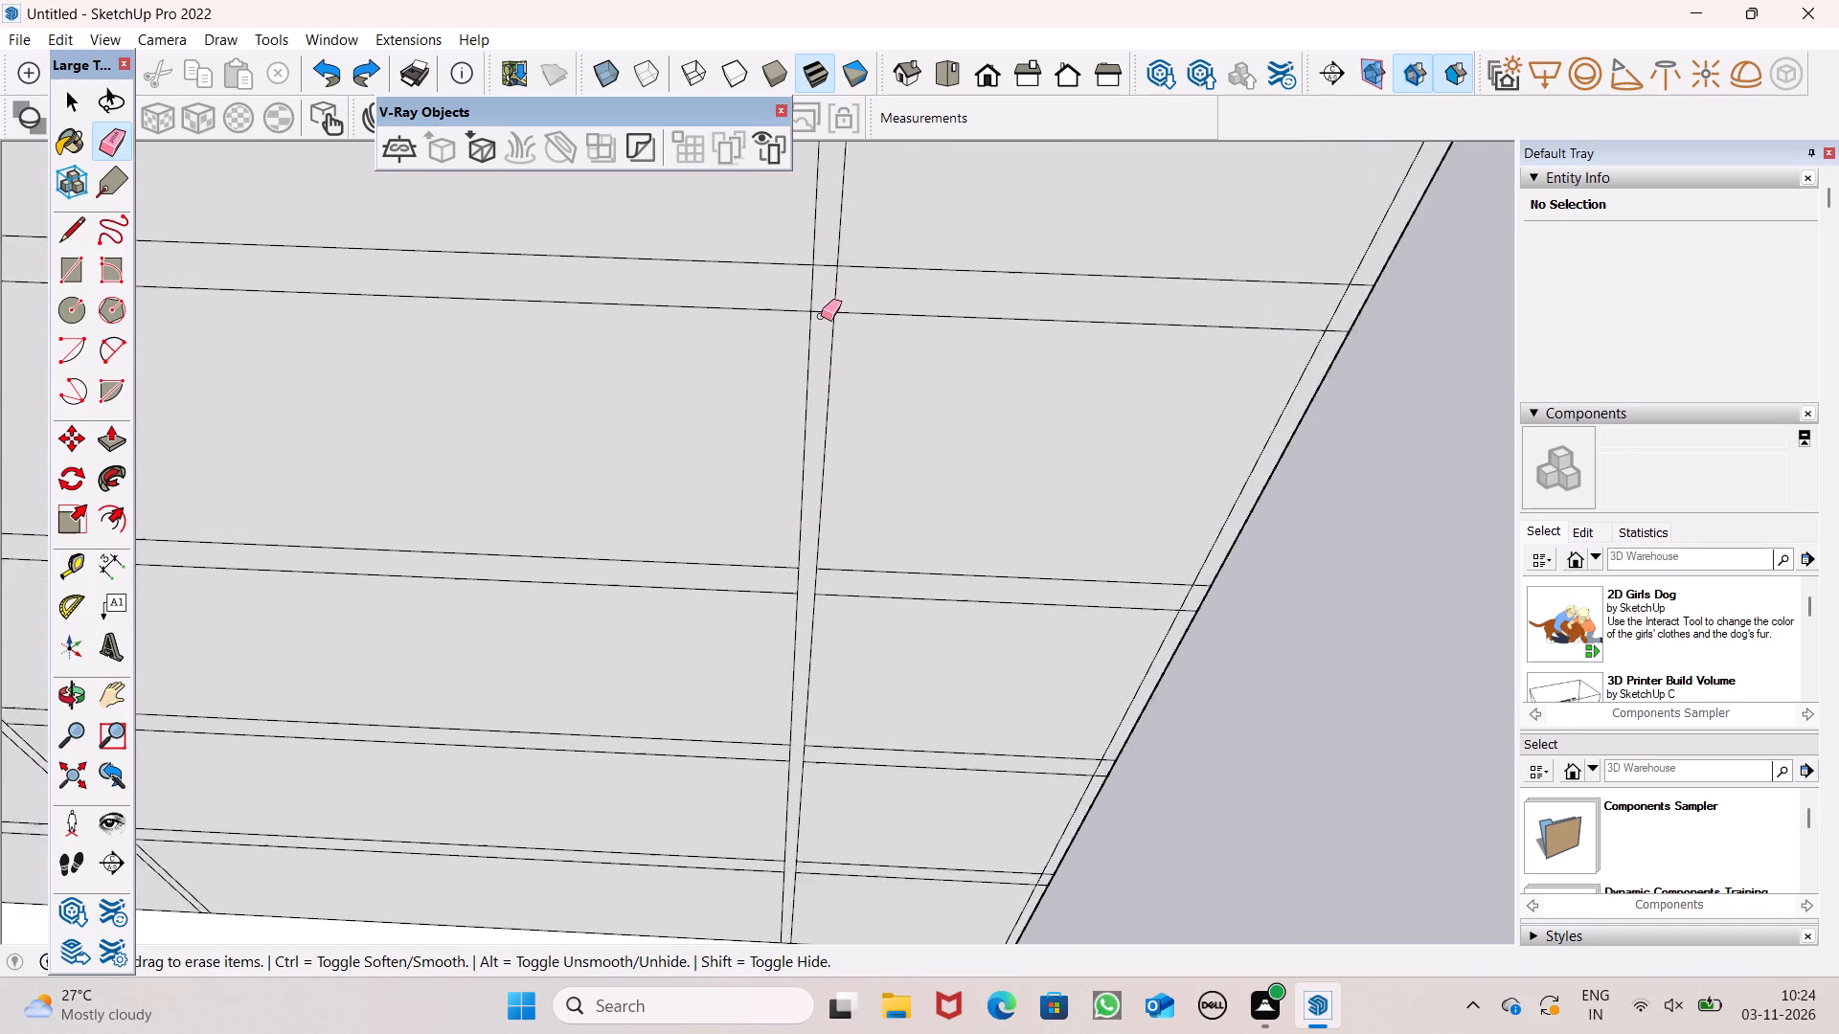
pyautogui.scroll(5, 821, 316)
pyautogui.moveTo(817, 213); pyautogui.dragTo(808, 321)
pyautogui.scroll(-8, 807, 504)
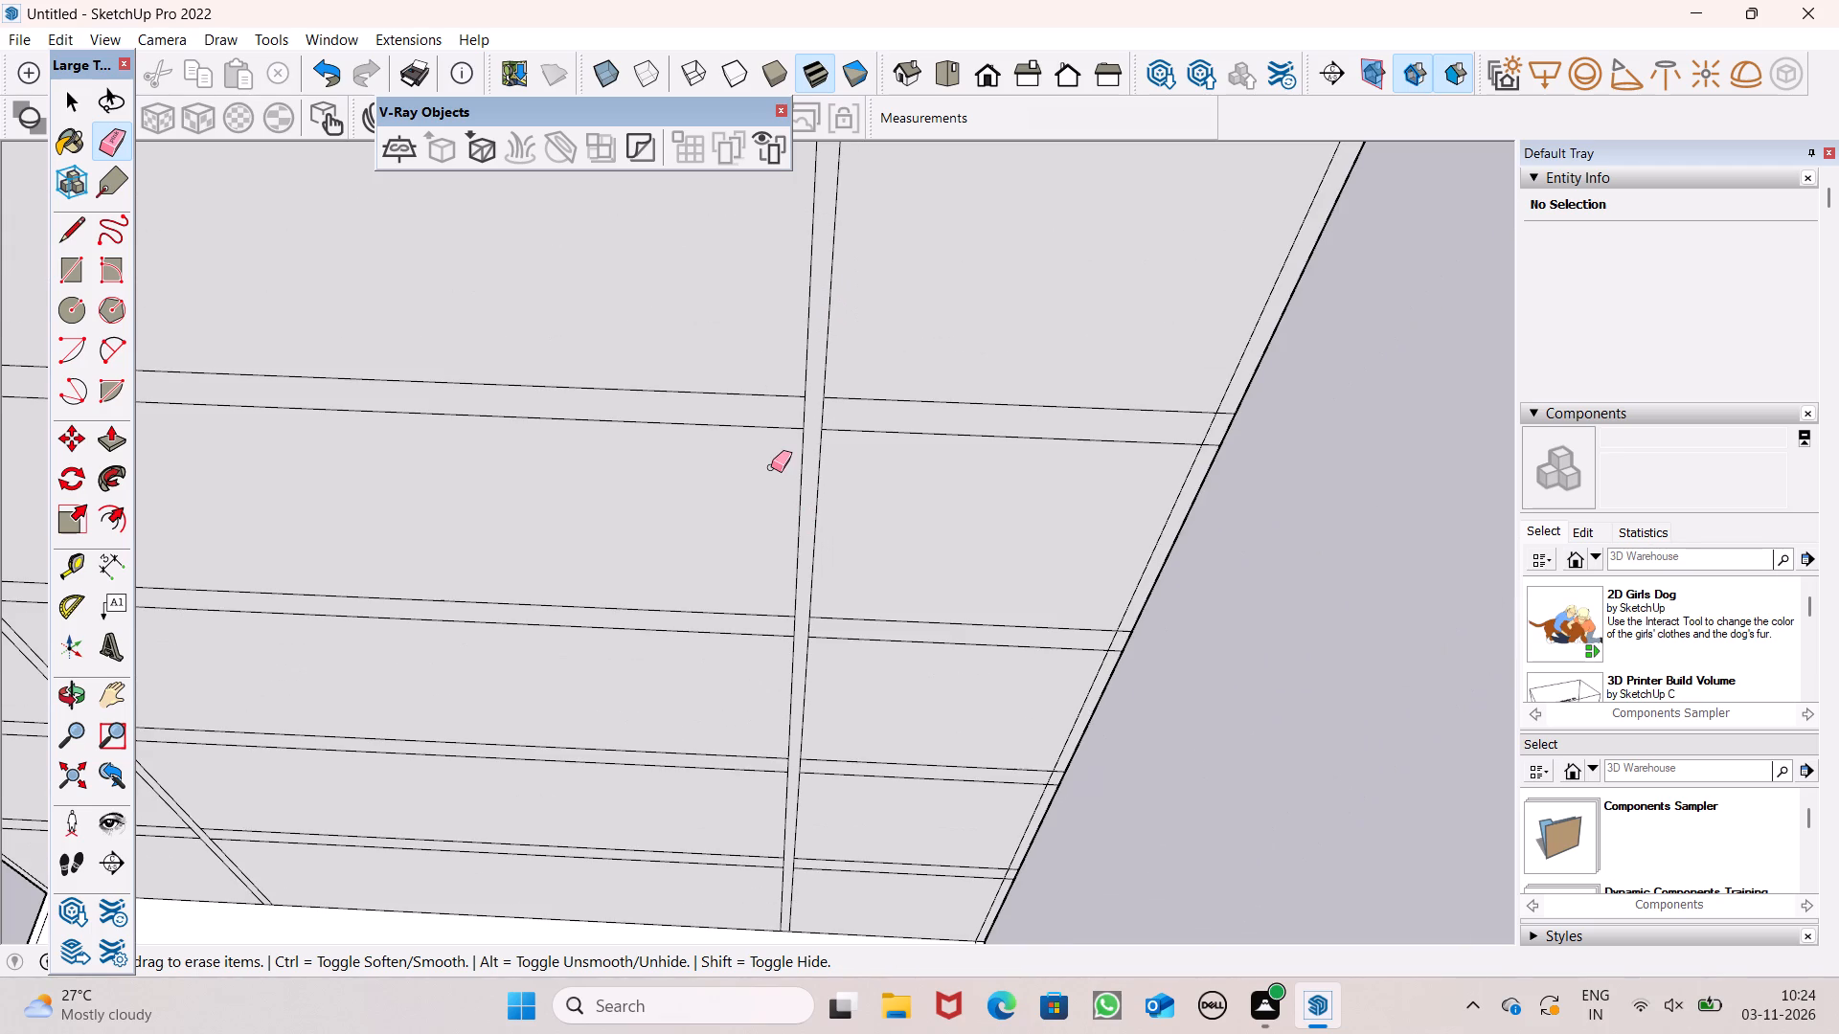
pyautogui.scroll(-6, 724, 726)
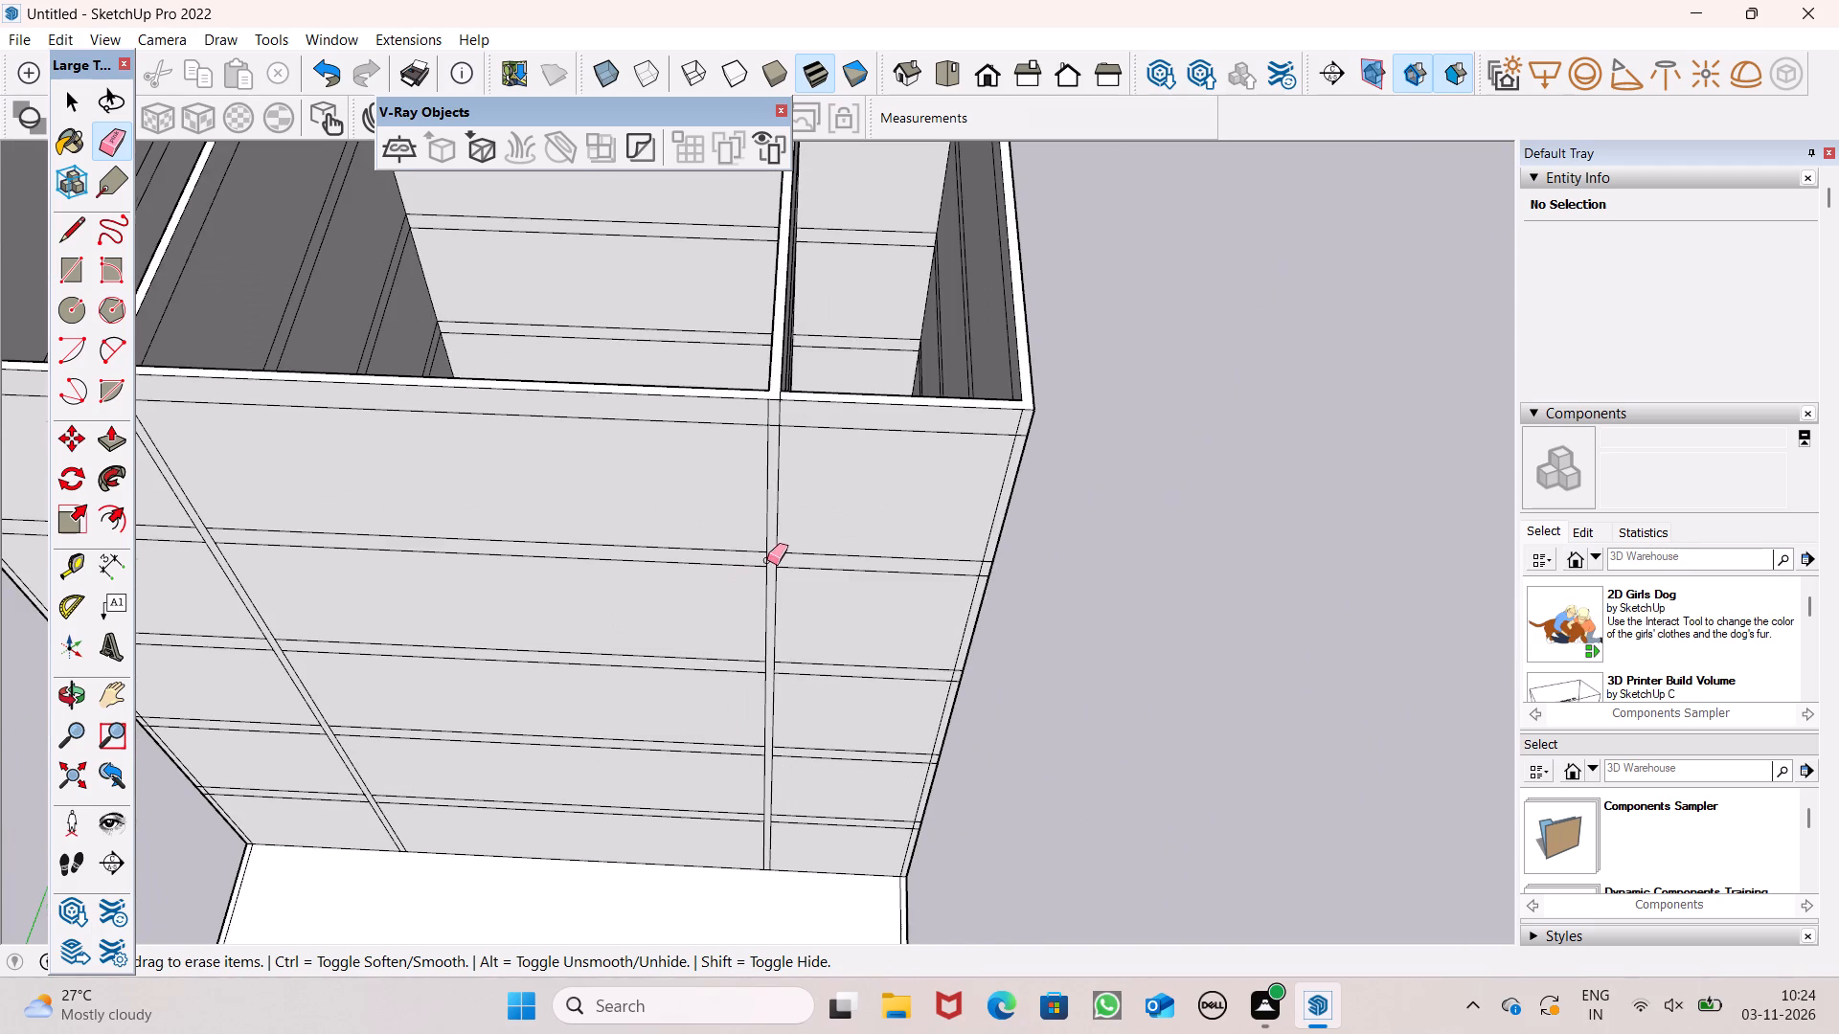
pyautogui.scroll(6, 767, 560)
pyautogui.scroll(5, 754, 417)
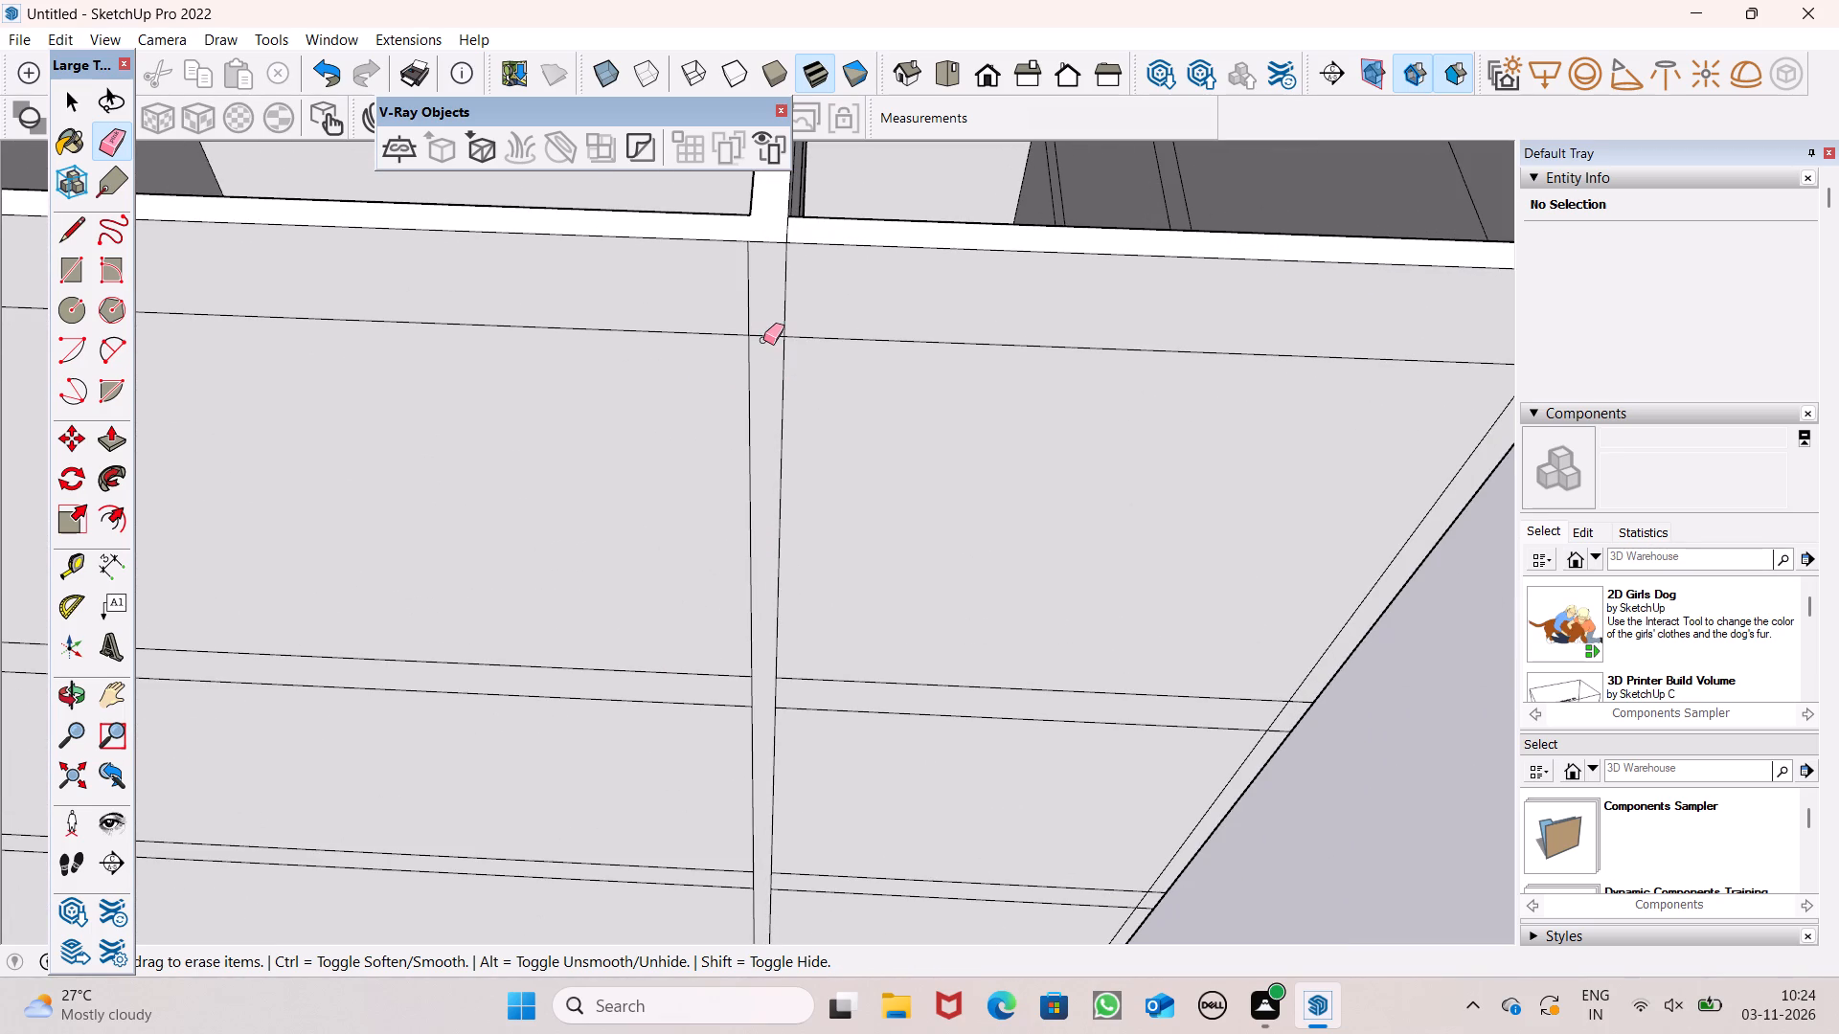
pyautogui.click(763, 340)
pyautogui.scroll(-6, 765, 346)
pyautogui.scroll(-5, 829, 484)
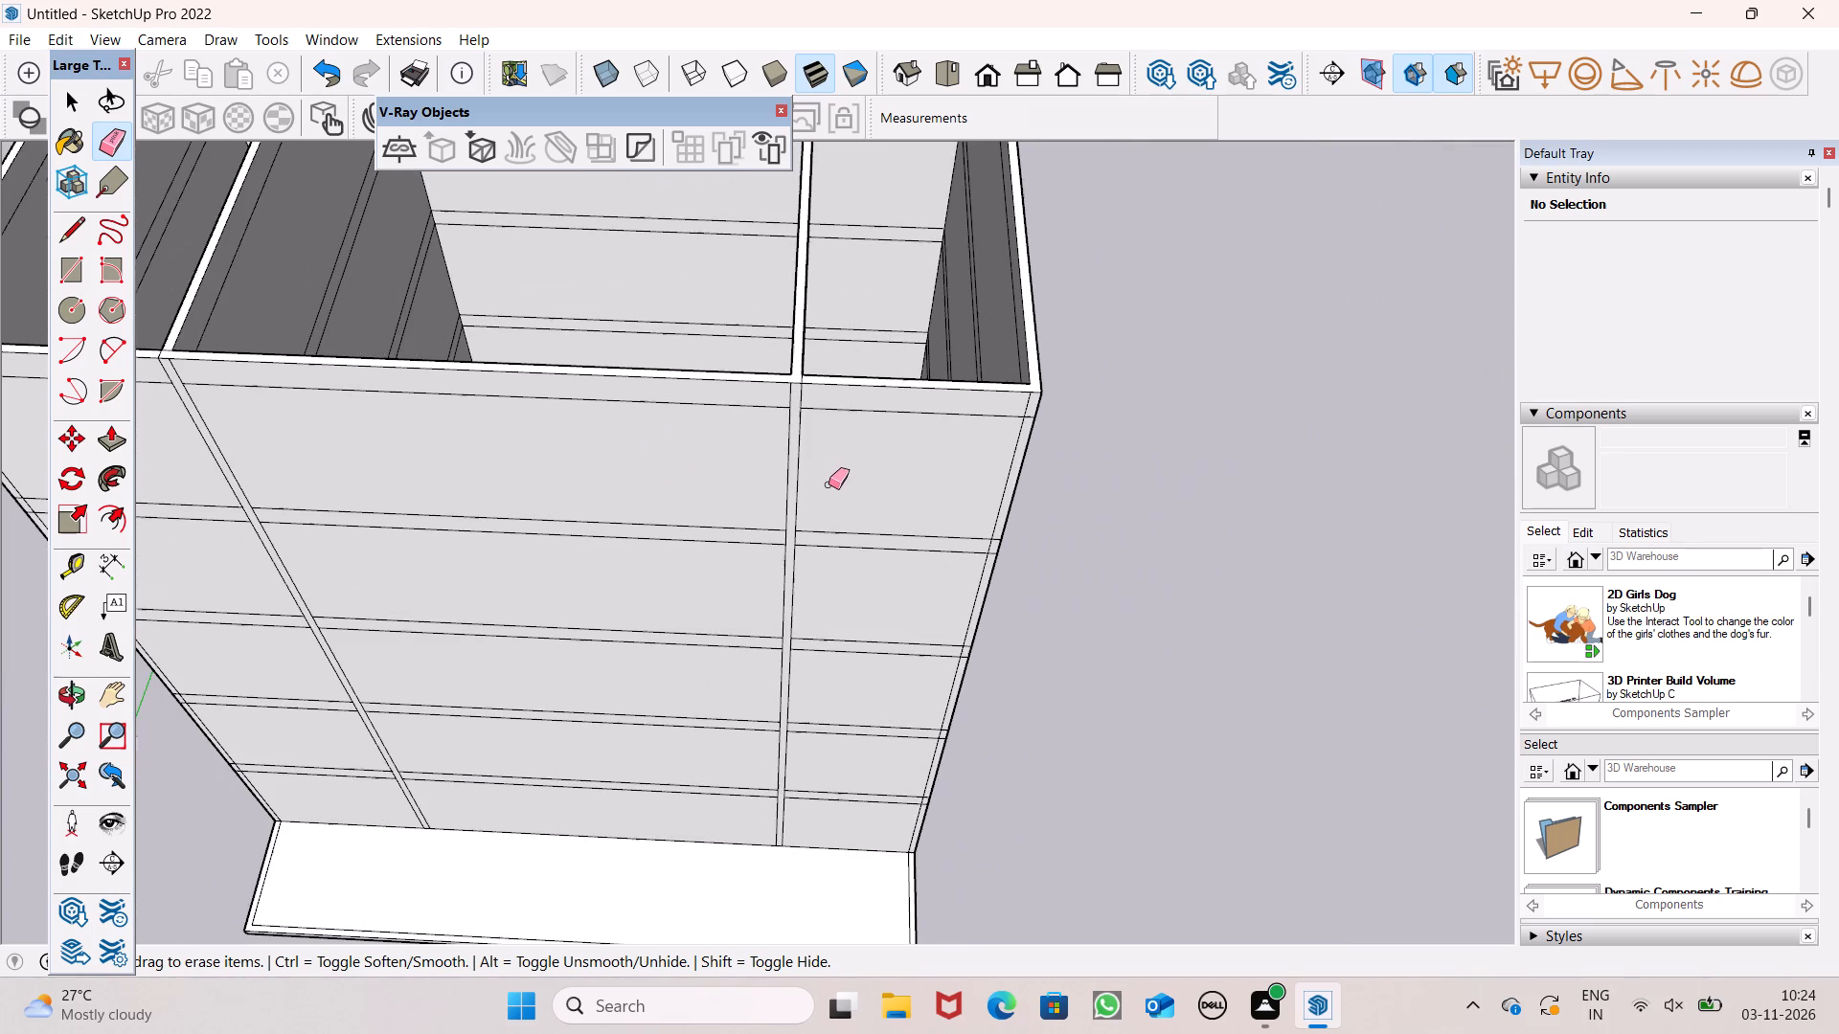
pyautogui.scroll(-2, 829, 484)
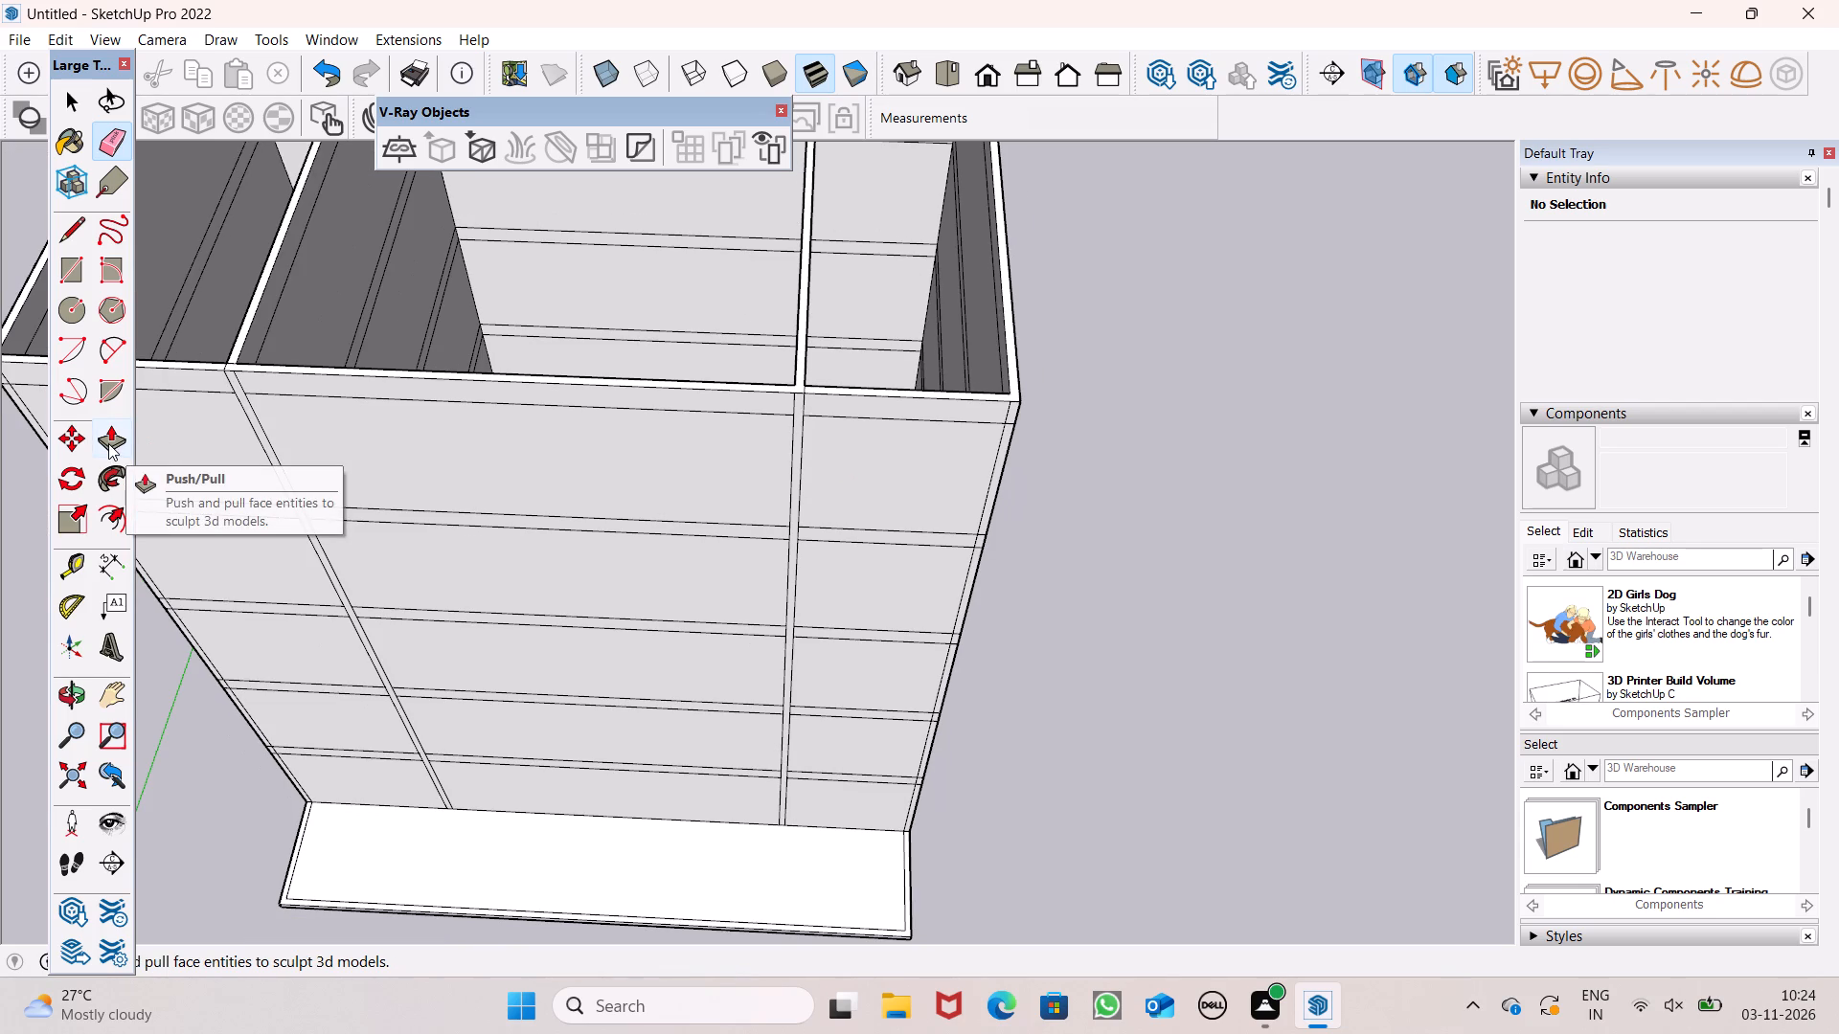
# Push/Pull the front wall's left vertical strip outward about 2' 10 3/8" to form a projecting fin.
pyautogui.click(113, 436)
pyautogui.scroll(-2, 603, 454)
pyautogui.moveTo(684, 596); pyautogui.dragTo(567, 573, button='middle')
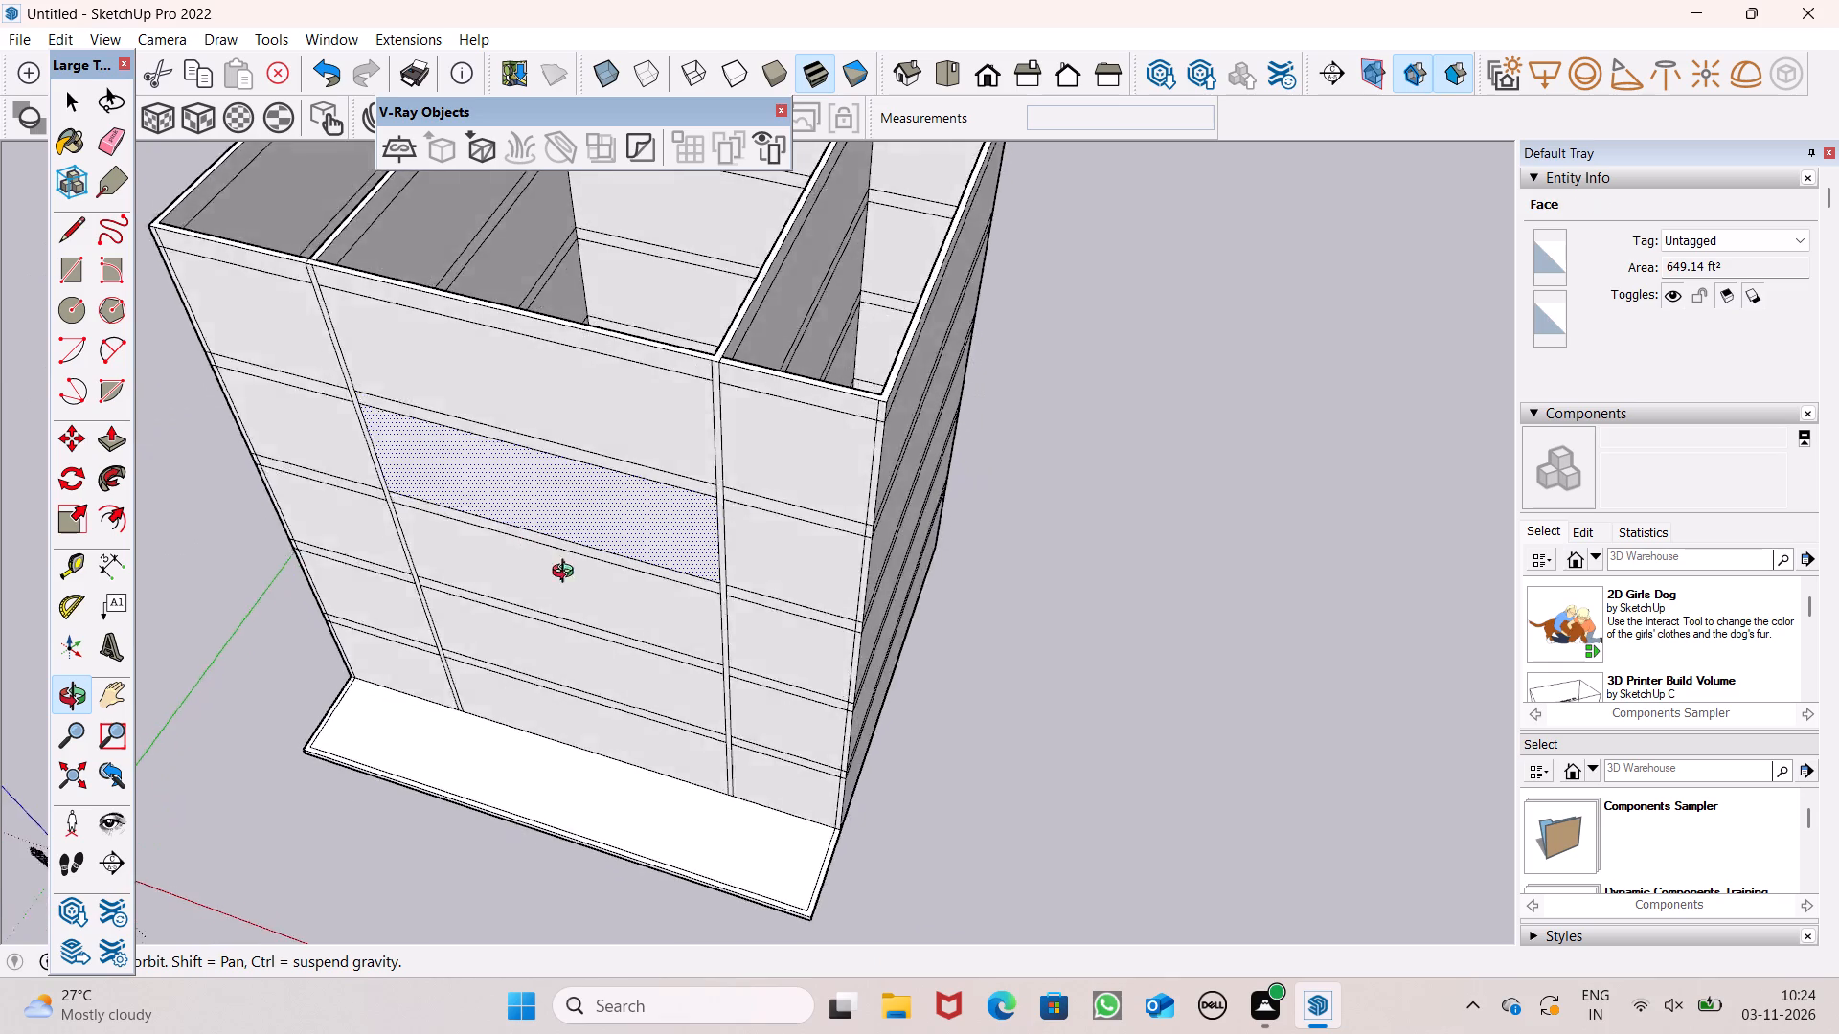
pyautogui.moveTo(567, 573); pyautogui.dragTo(514, 573, button='middle')
pyautogui.scroll(6, 563, 498)
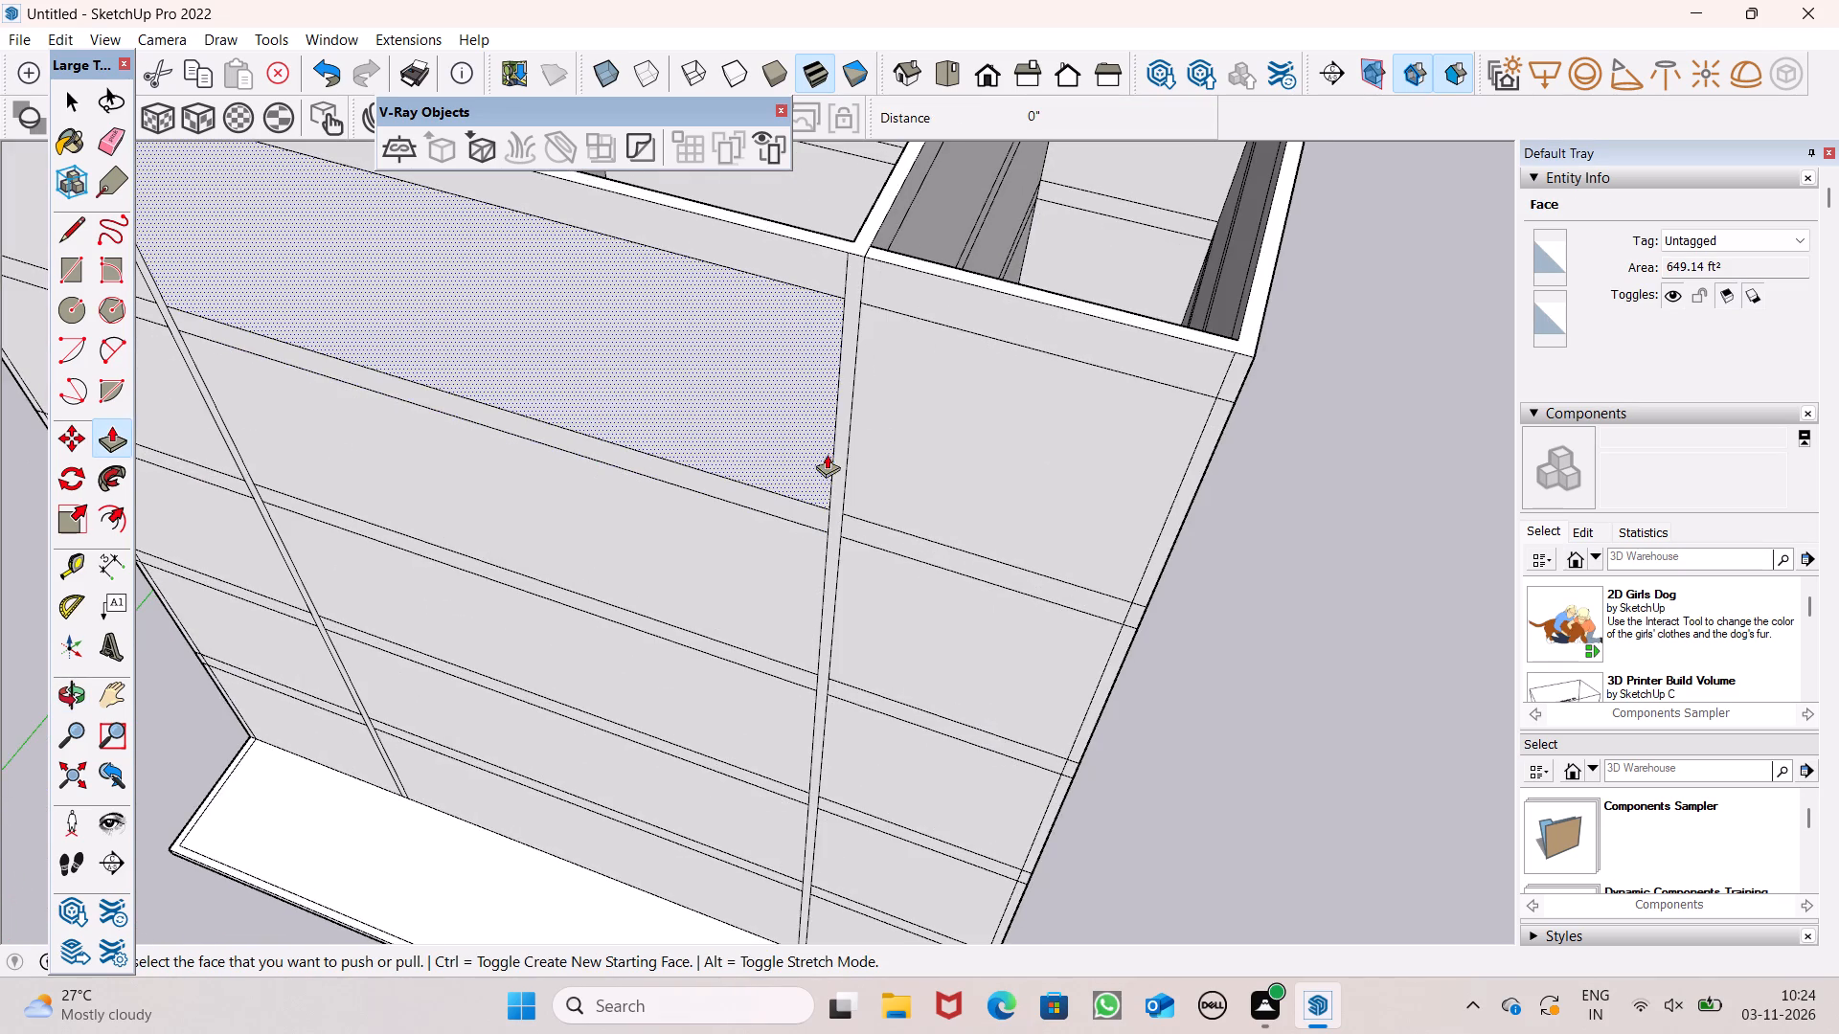
pyautogui.scroll(-3, 824, 470)
pyautogui.moveTo(841, 485); pyautogui.dragTo(827, 565, button='middle')
pyautogui.scroll(1, 827, 565)
pyautogui.moveTo(826, 562); pyautogui.dragTo(874, 486, button='middle')
pyautogui.scroll(-3, 878, 475)
pyautogui.scroll(1, 353, 578)
pyautogui.moveTo(353, 578); pyautogui.dragTo(862, 671, button='middle')
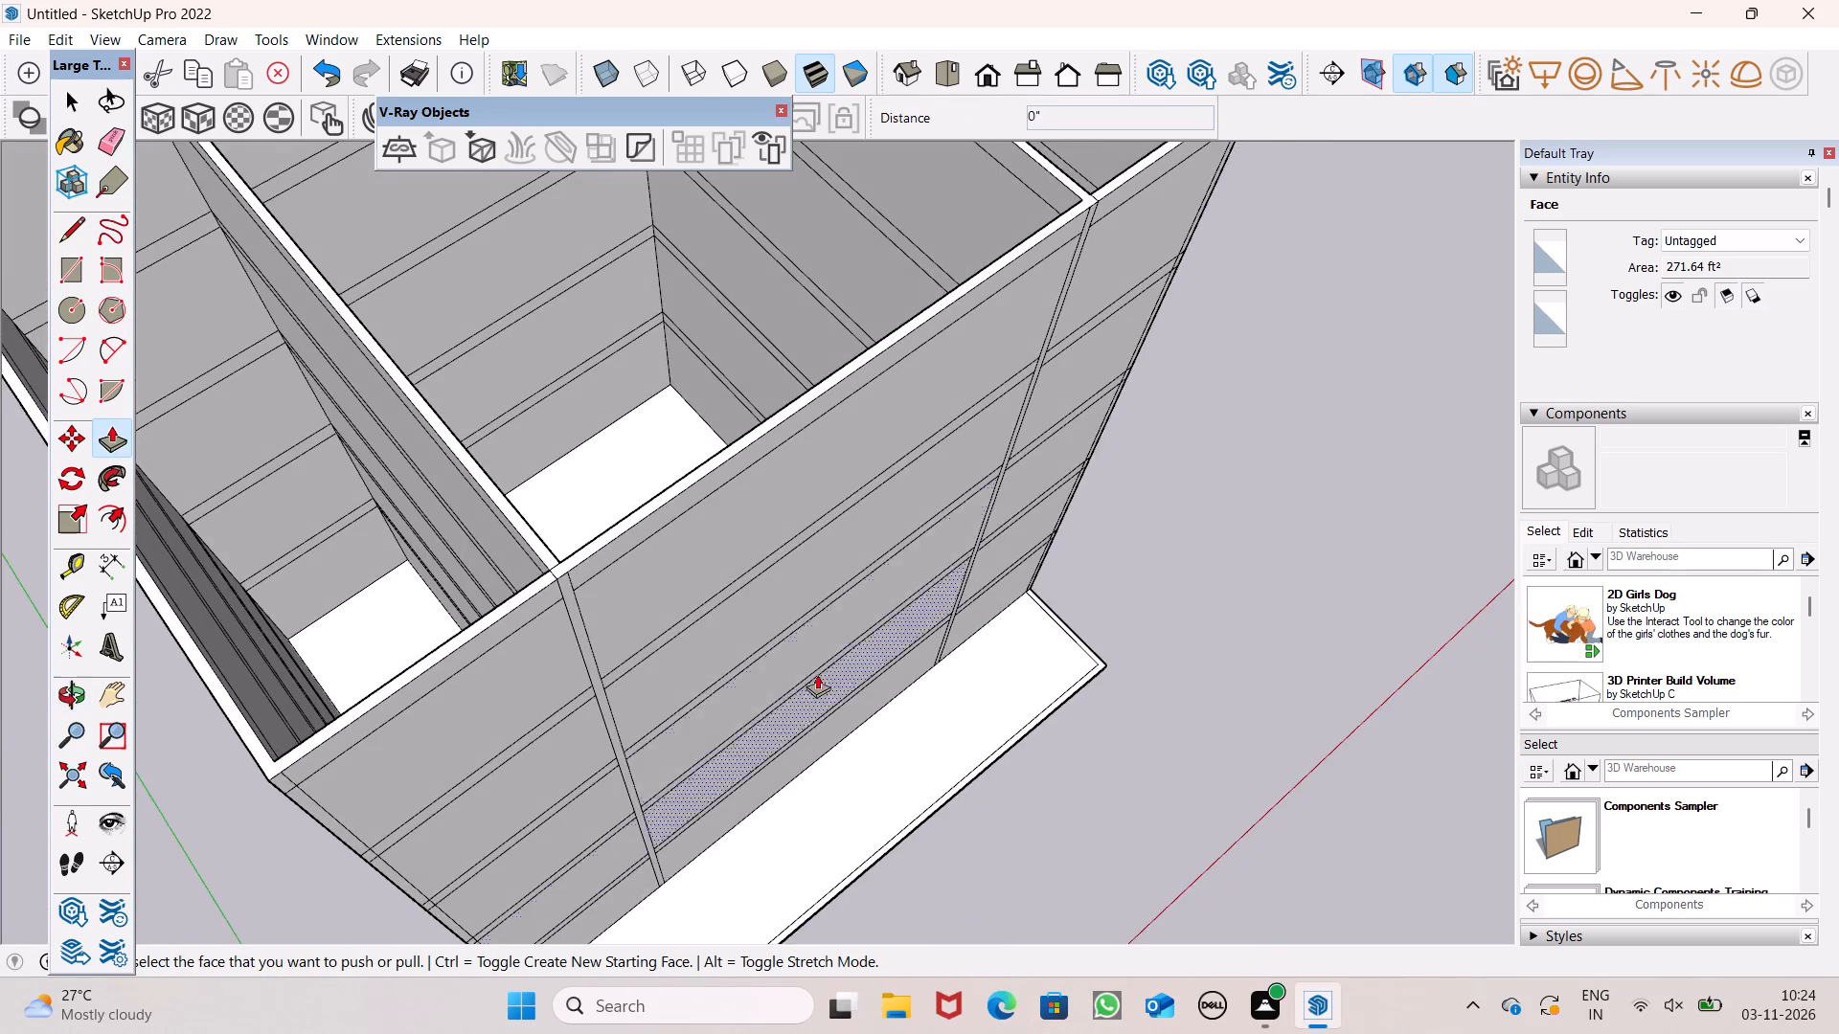
pyautogui.scroll(6, 547, 627)
pyautogui.moveTo(574, 538); pyautogui.dragTo(630, 606)
# Push/Pull the left fin's narrow front face about 1' 9 3/4" further outward.
pyautogui.scroll(-6, 574, 537)
pyautogui.moveTo(886, 733); pyautogui.dragTo(420, 732, button='middle')
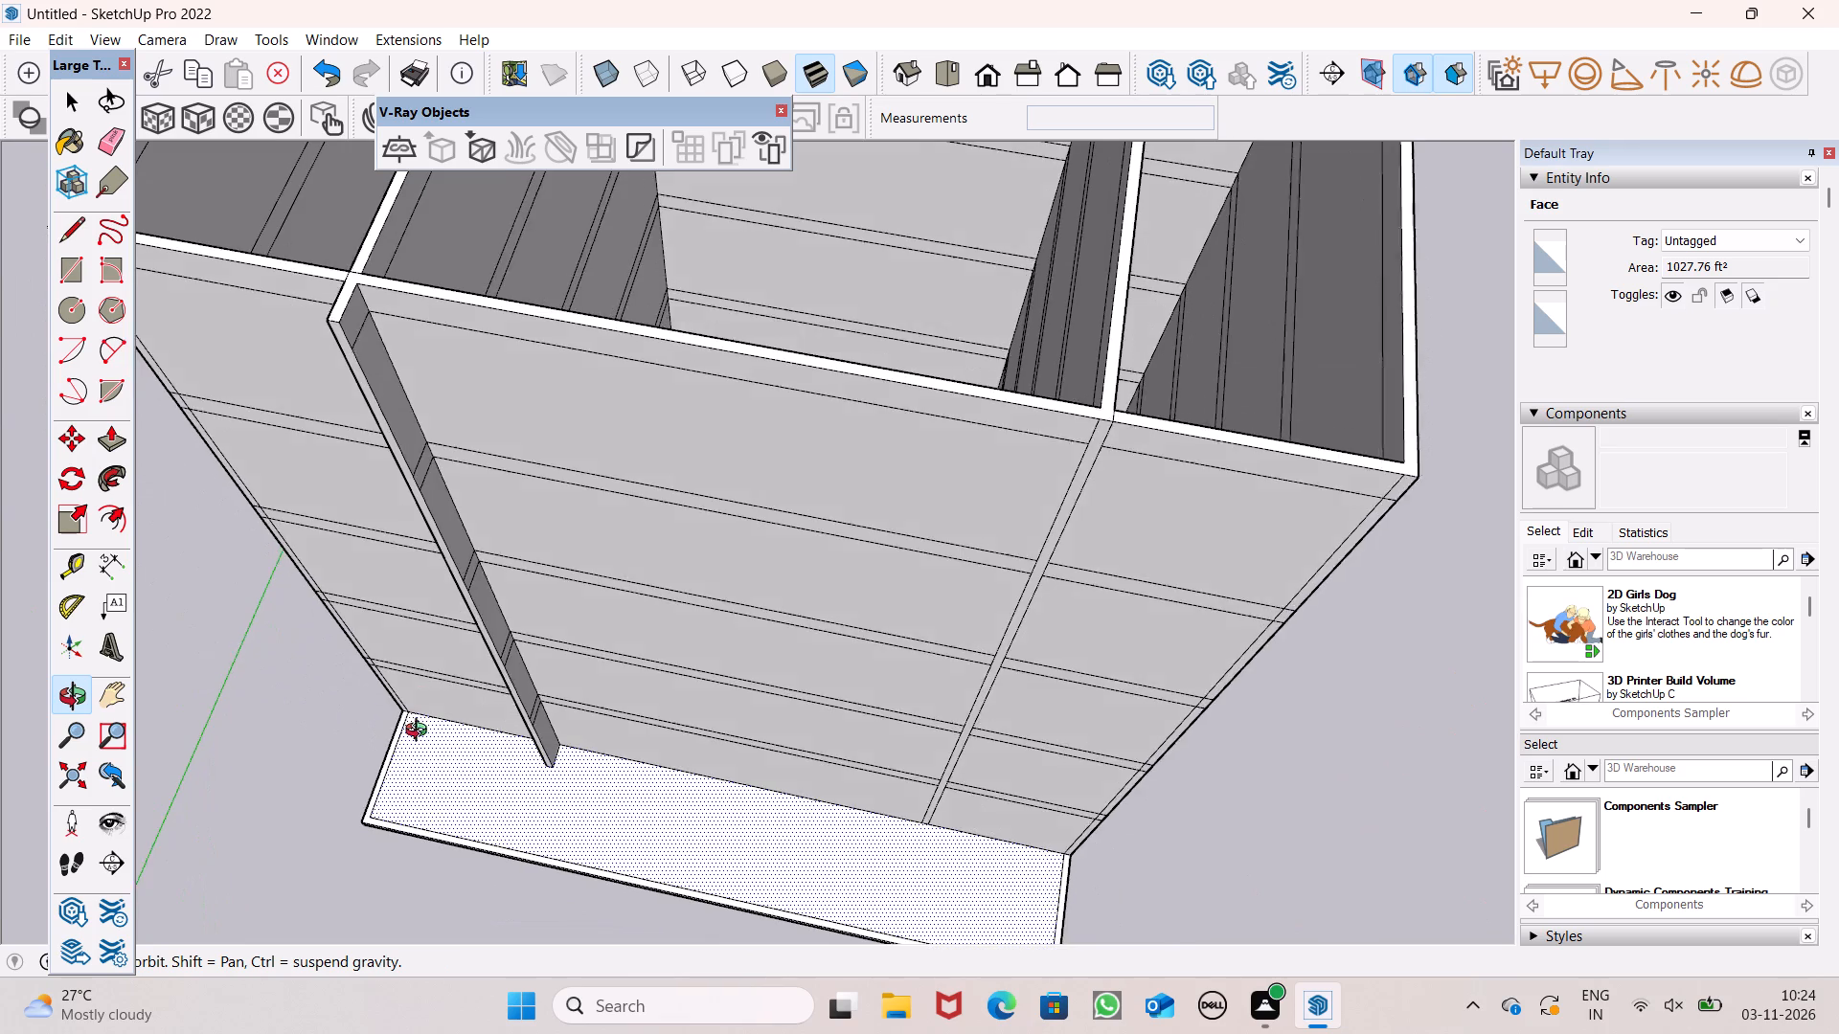
pyautogui.moveTo(420, 732); pyautogui.dragTo(640, 724, button='middle')
pyautogui.scroll(-4, 700, 627)
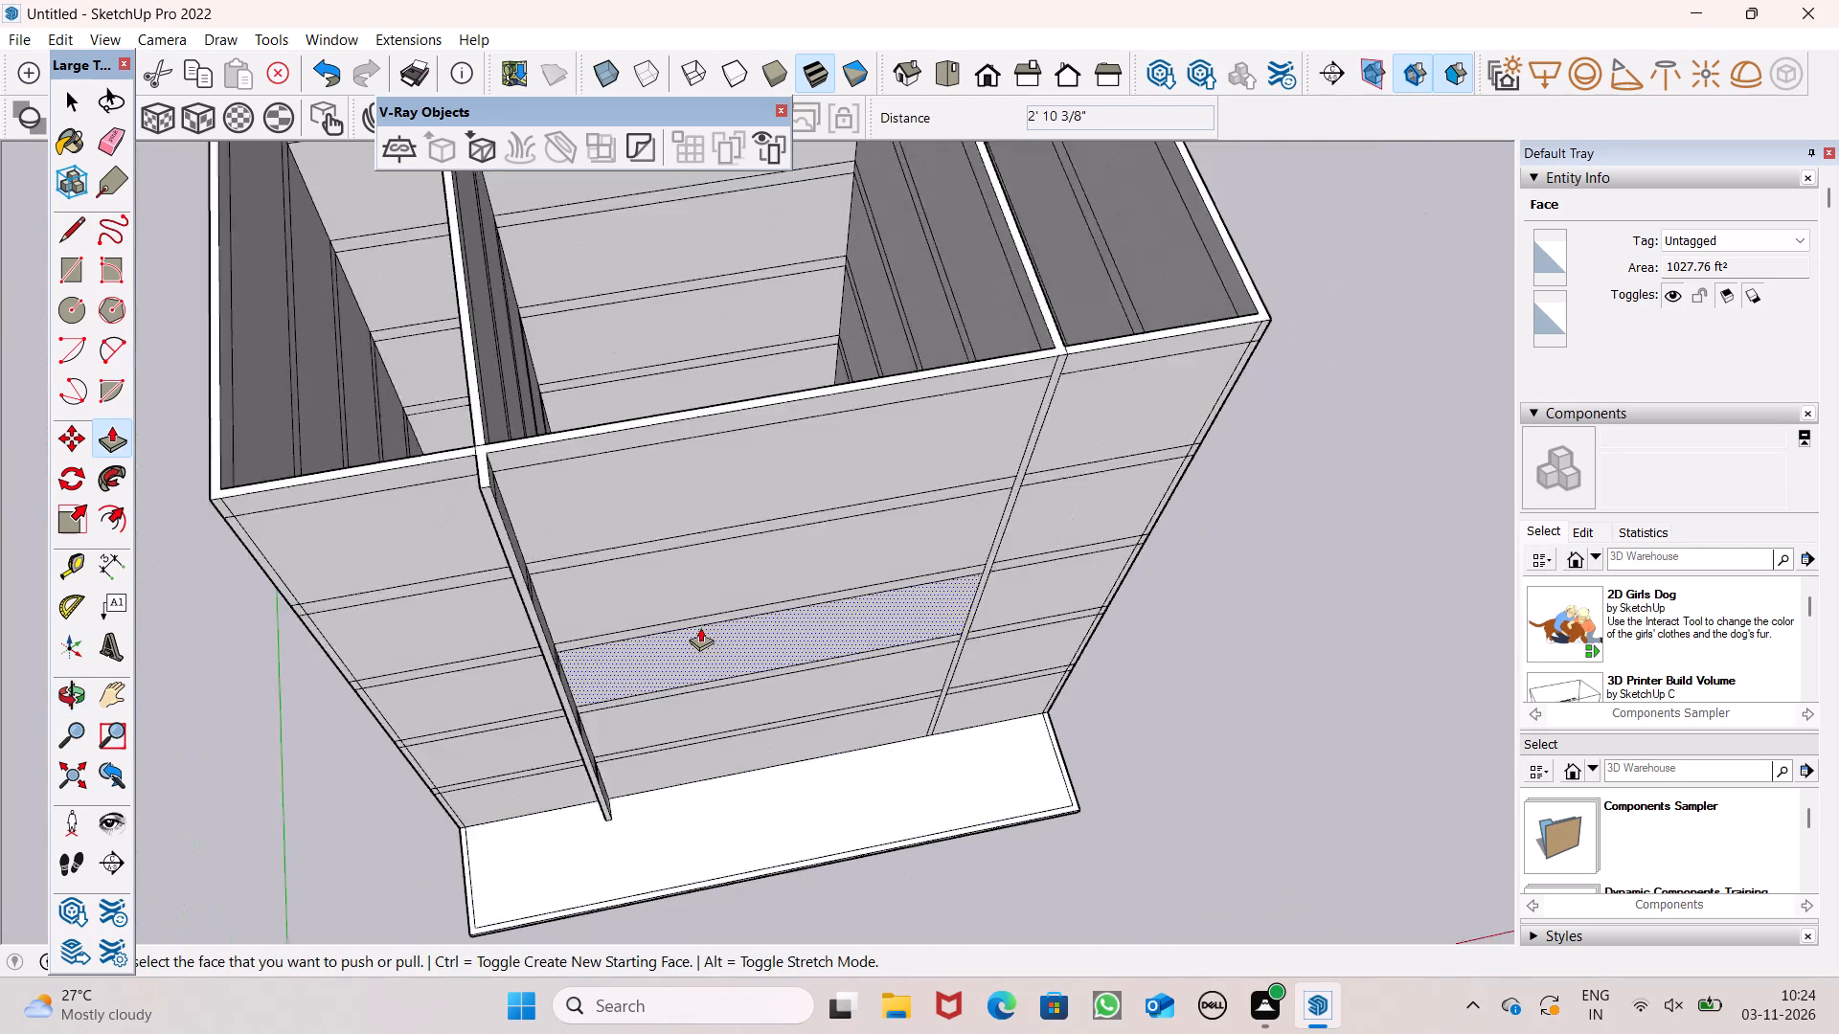
pyautogui.moveTo(731, 668); pyautogui.dragTo(744, 734, button='middle')
pyautogui.scroll(7, 524, 682)
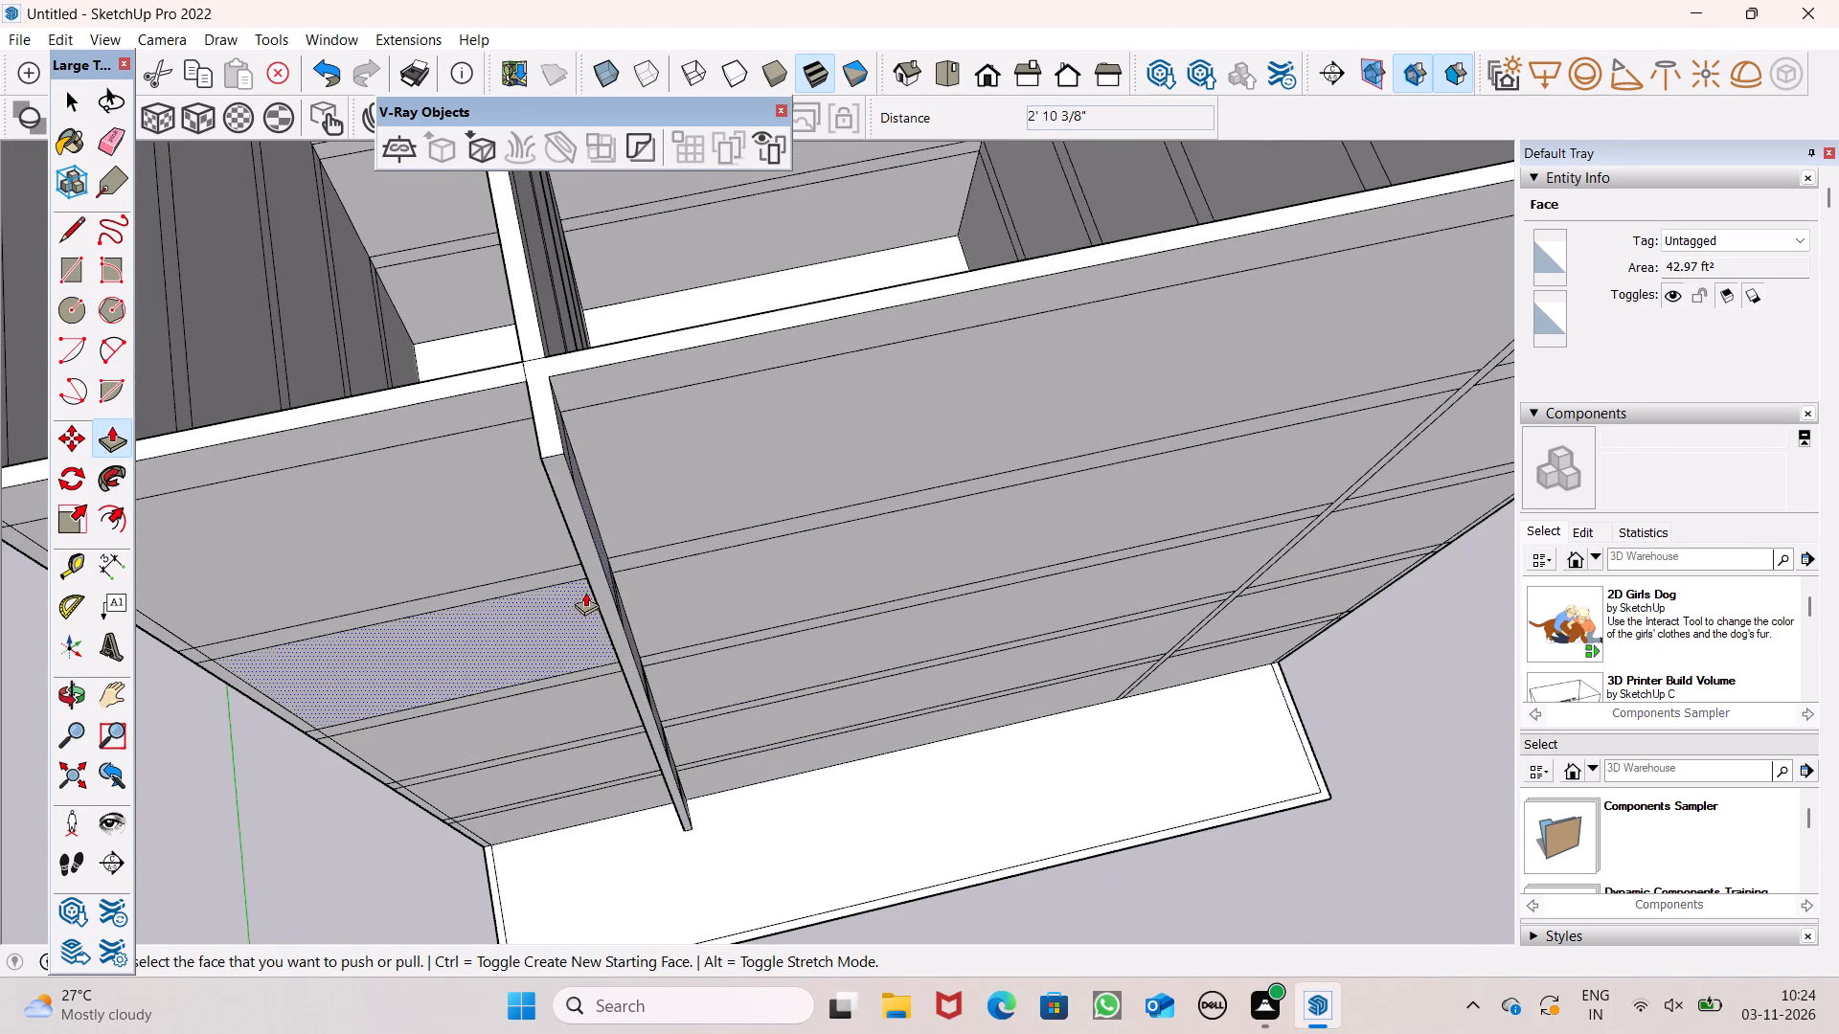
pyautogui.moveTo(603, 576); pyautogui.dragTo(611, 618)
pyautogui.scroll(-3, 605, 631)
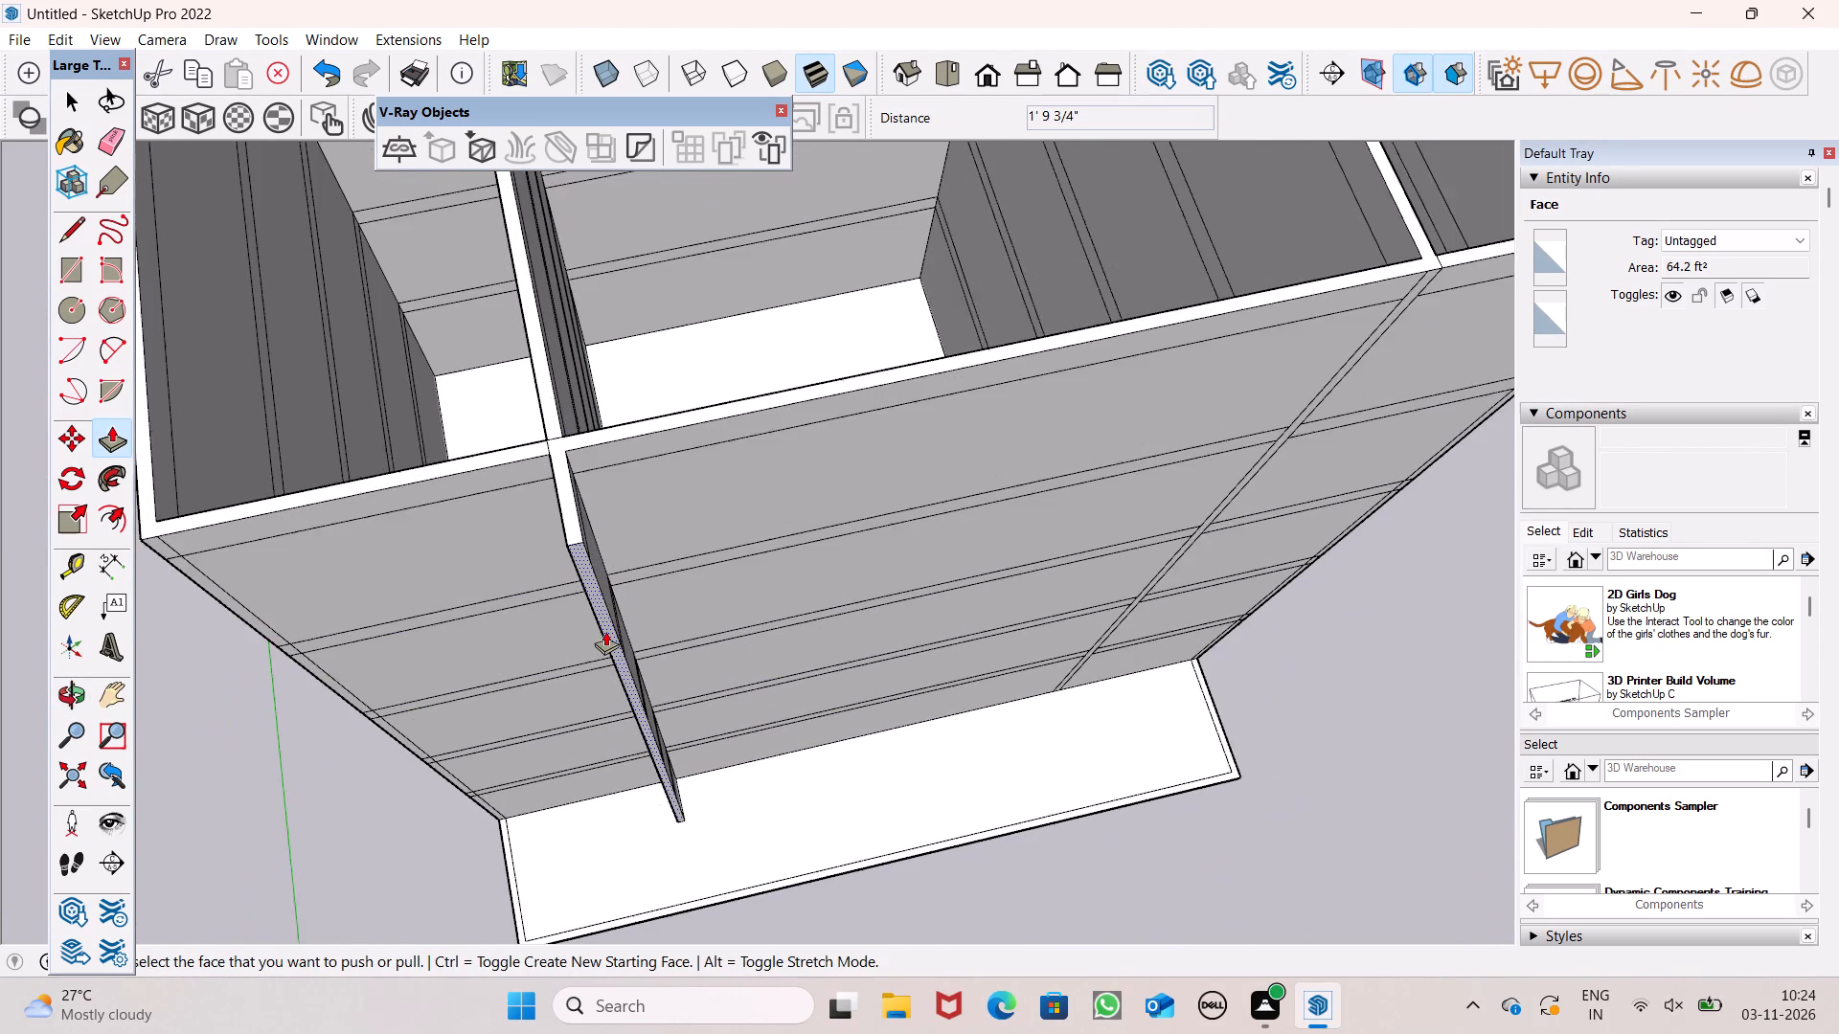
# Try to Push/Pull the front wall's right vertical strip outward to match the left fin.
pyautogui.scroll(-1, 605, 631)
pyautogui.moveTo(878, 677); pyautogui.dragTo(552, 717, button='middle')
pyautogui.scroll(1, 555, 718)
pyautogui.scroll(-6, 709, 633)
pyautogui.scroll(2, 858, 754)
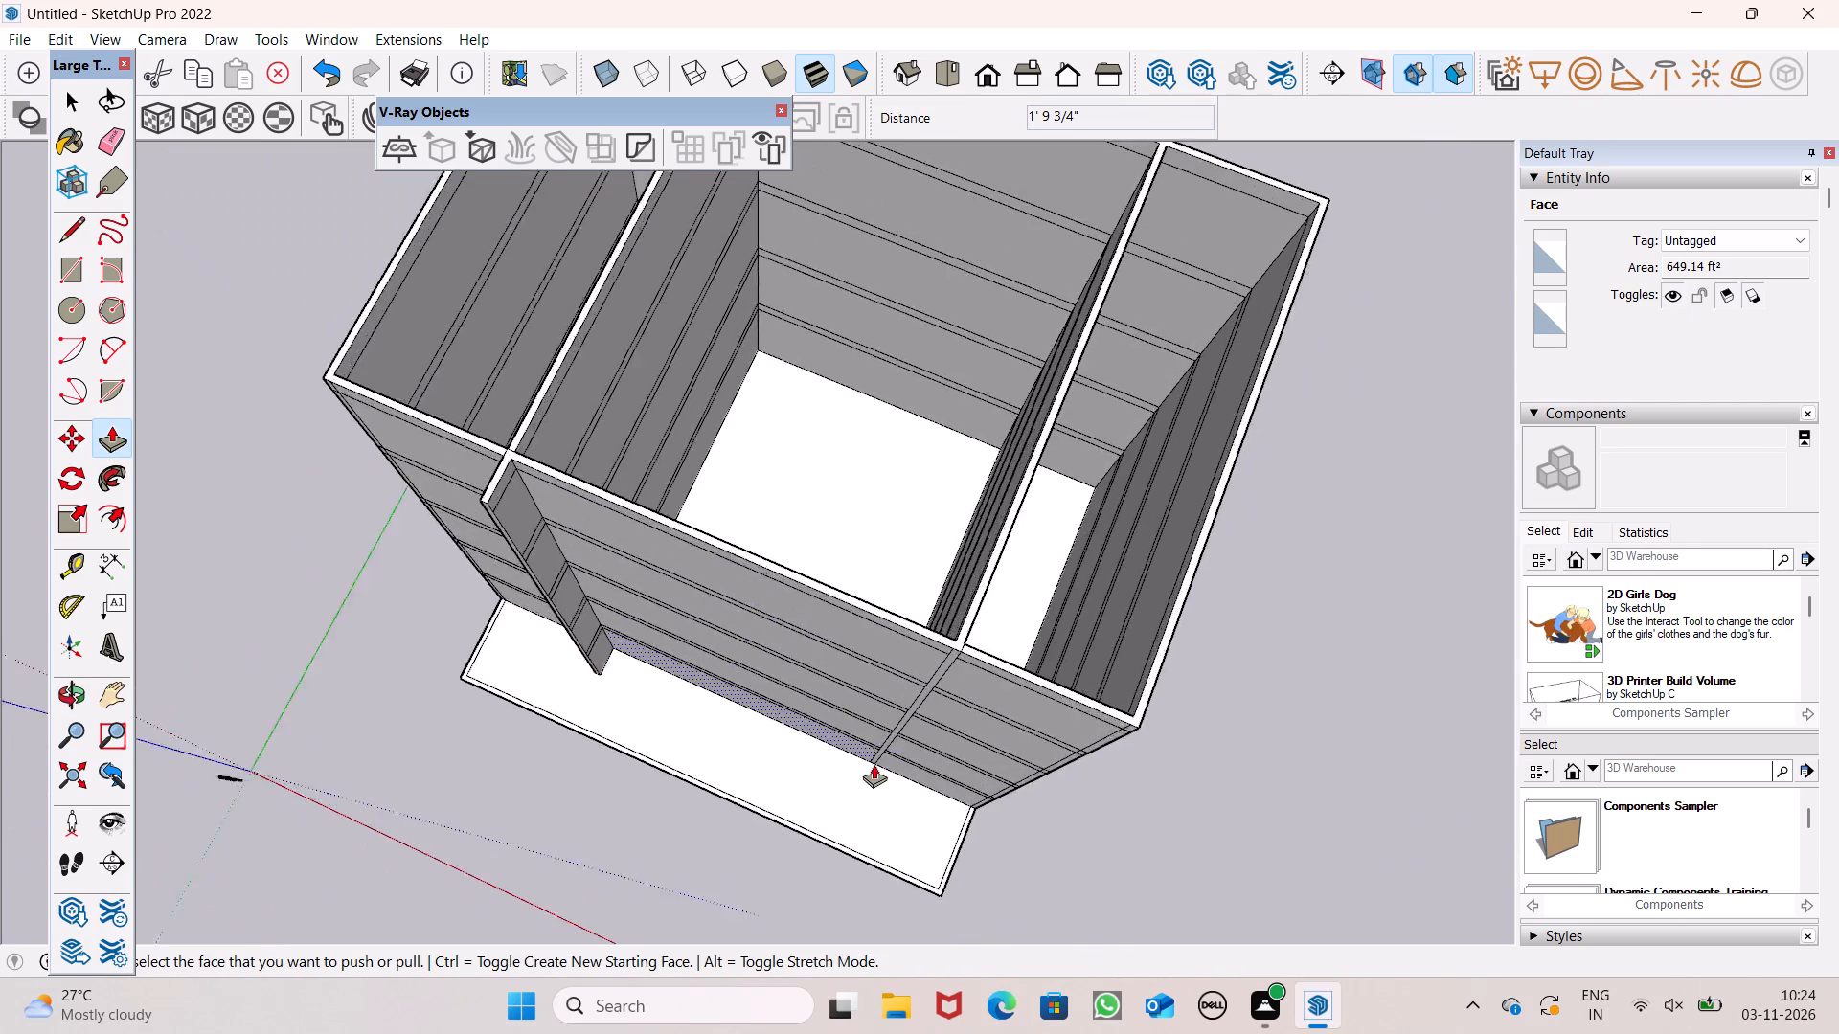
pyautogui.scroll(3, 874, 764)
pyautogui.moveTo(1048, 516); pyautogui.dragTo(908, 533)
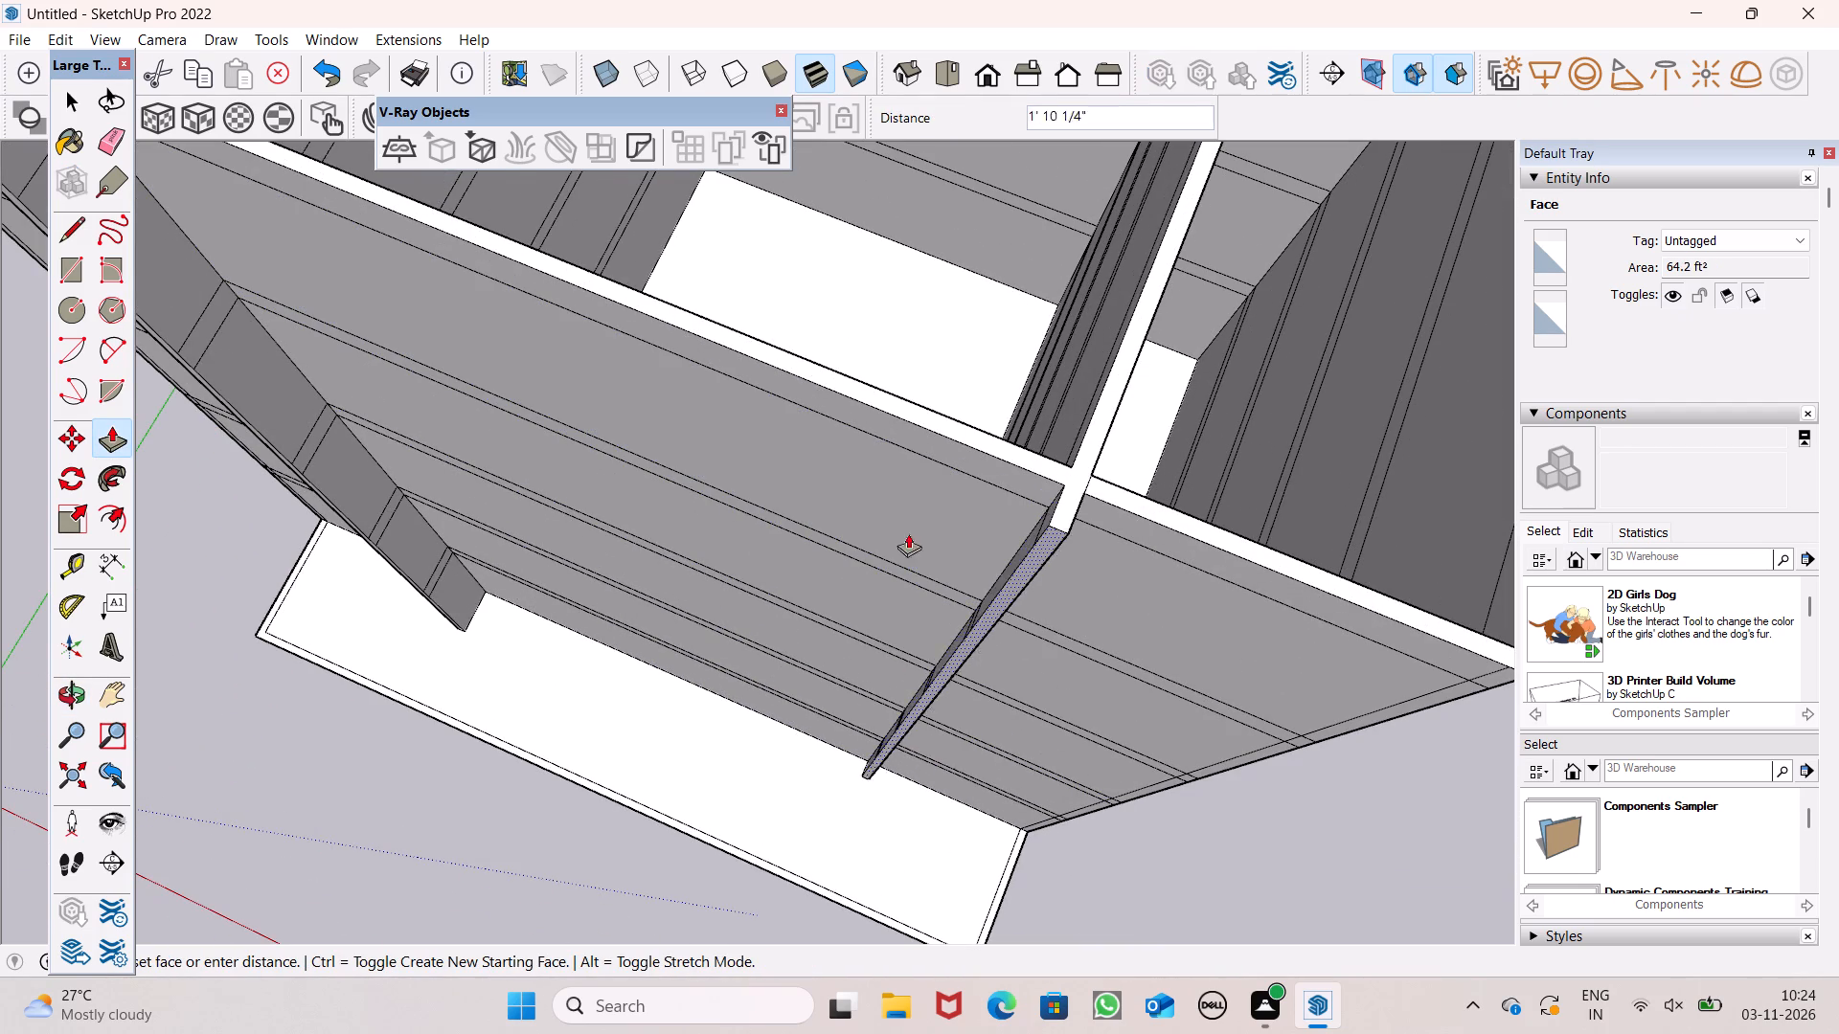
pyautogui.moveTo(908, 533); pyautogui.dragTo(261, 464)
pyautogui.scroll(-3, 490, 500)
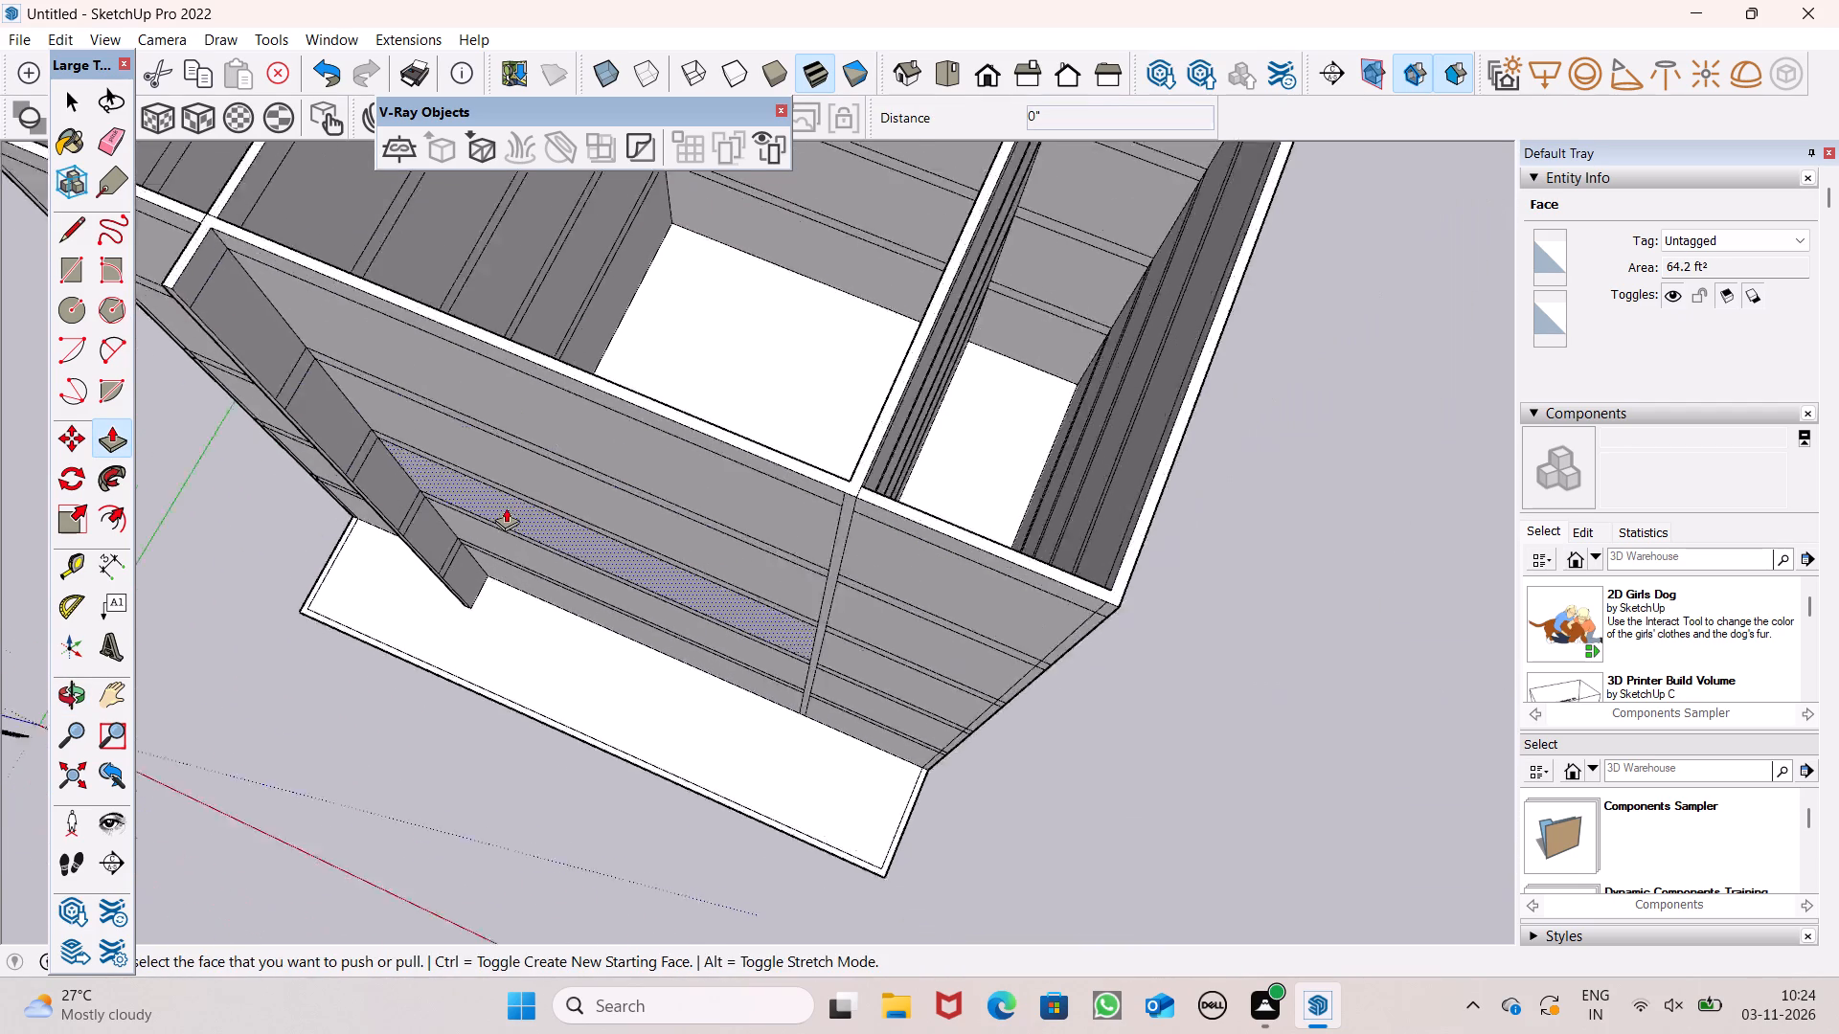
# Push/Pull the front wall's right vertical strip outward about 4' 8 1/8" so it matches the left fin.
pyautogui.scroll(-3, 506, 507)
pyautogui.moveTo(558, 546); pyautogui.dragTo(799, 578, button='middle')
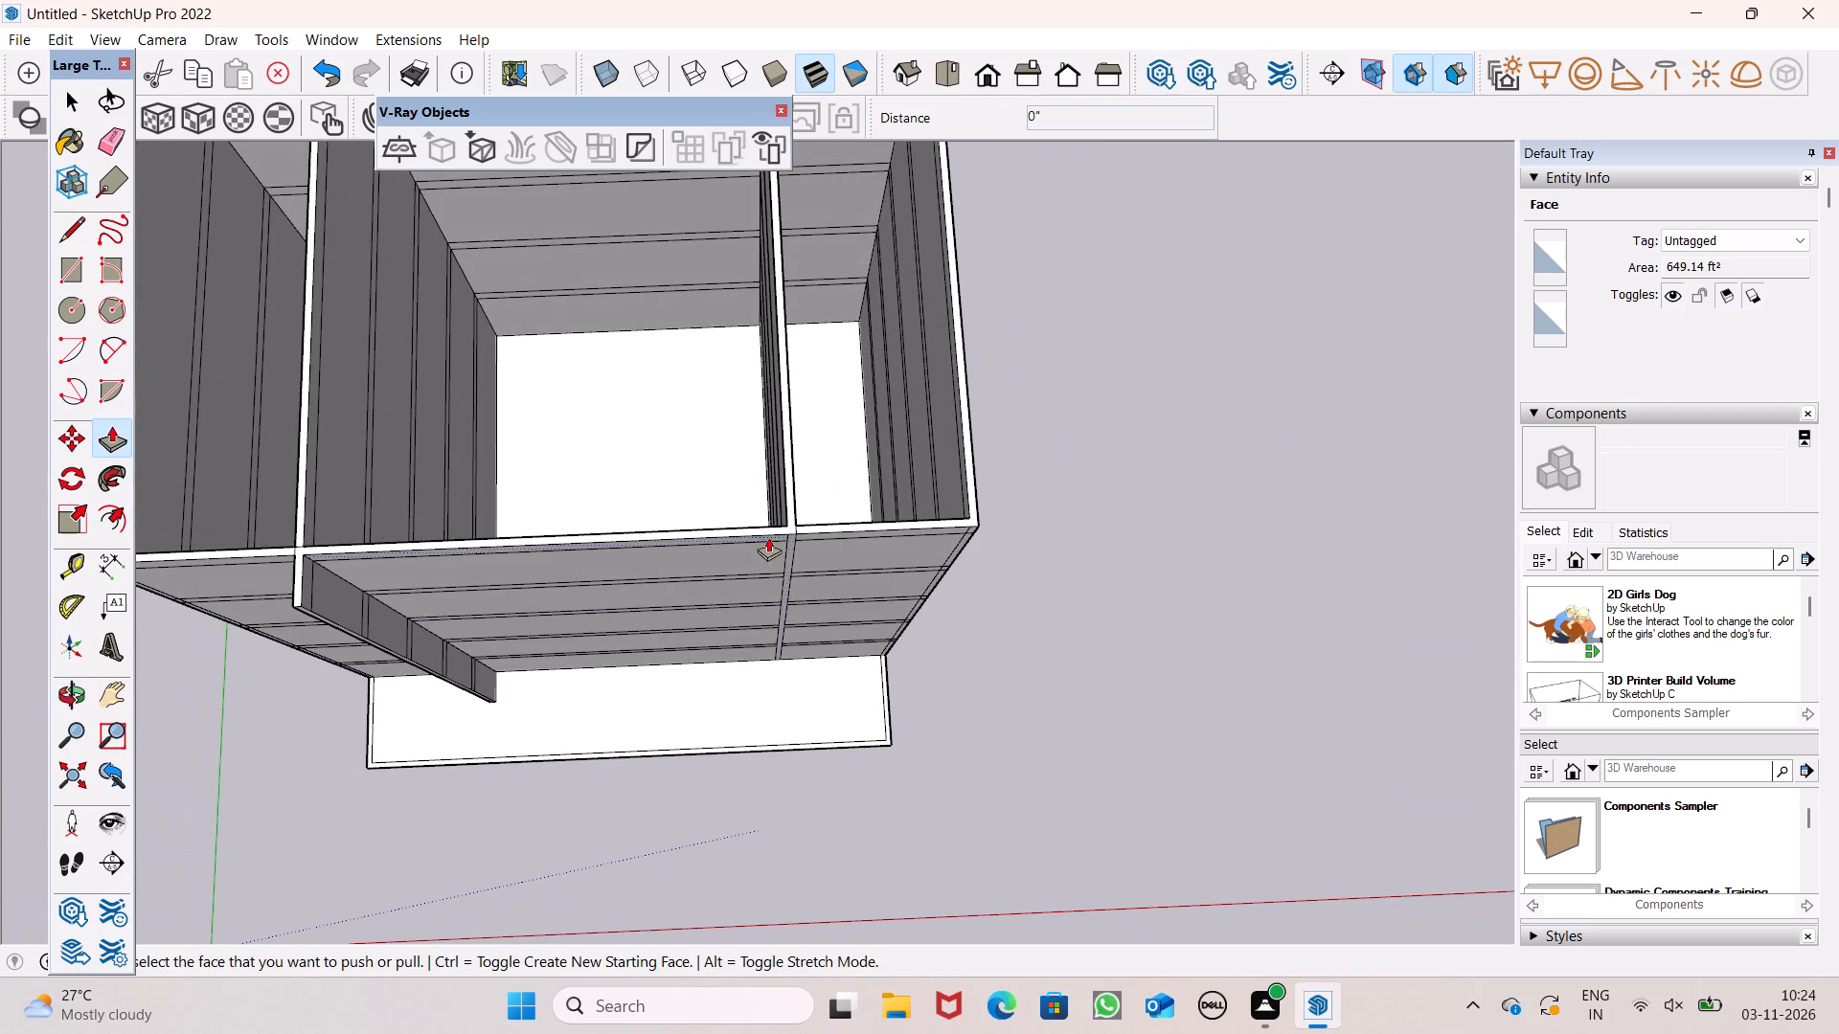
pyautogui.moveTo(791, 554); pyautogui.dragTo(559, 598)
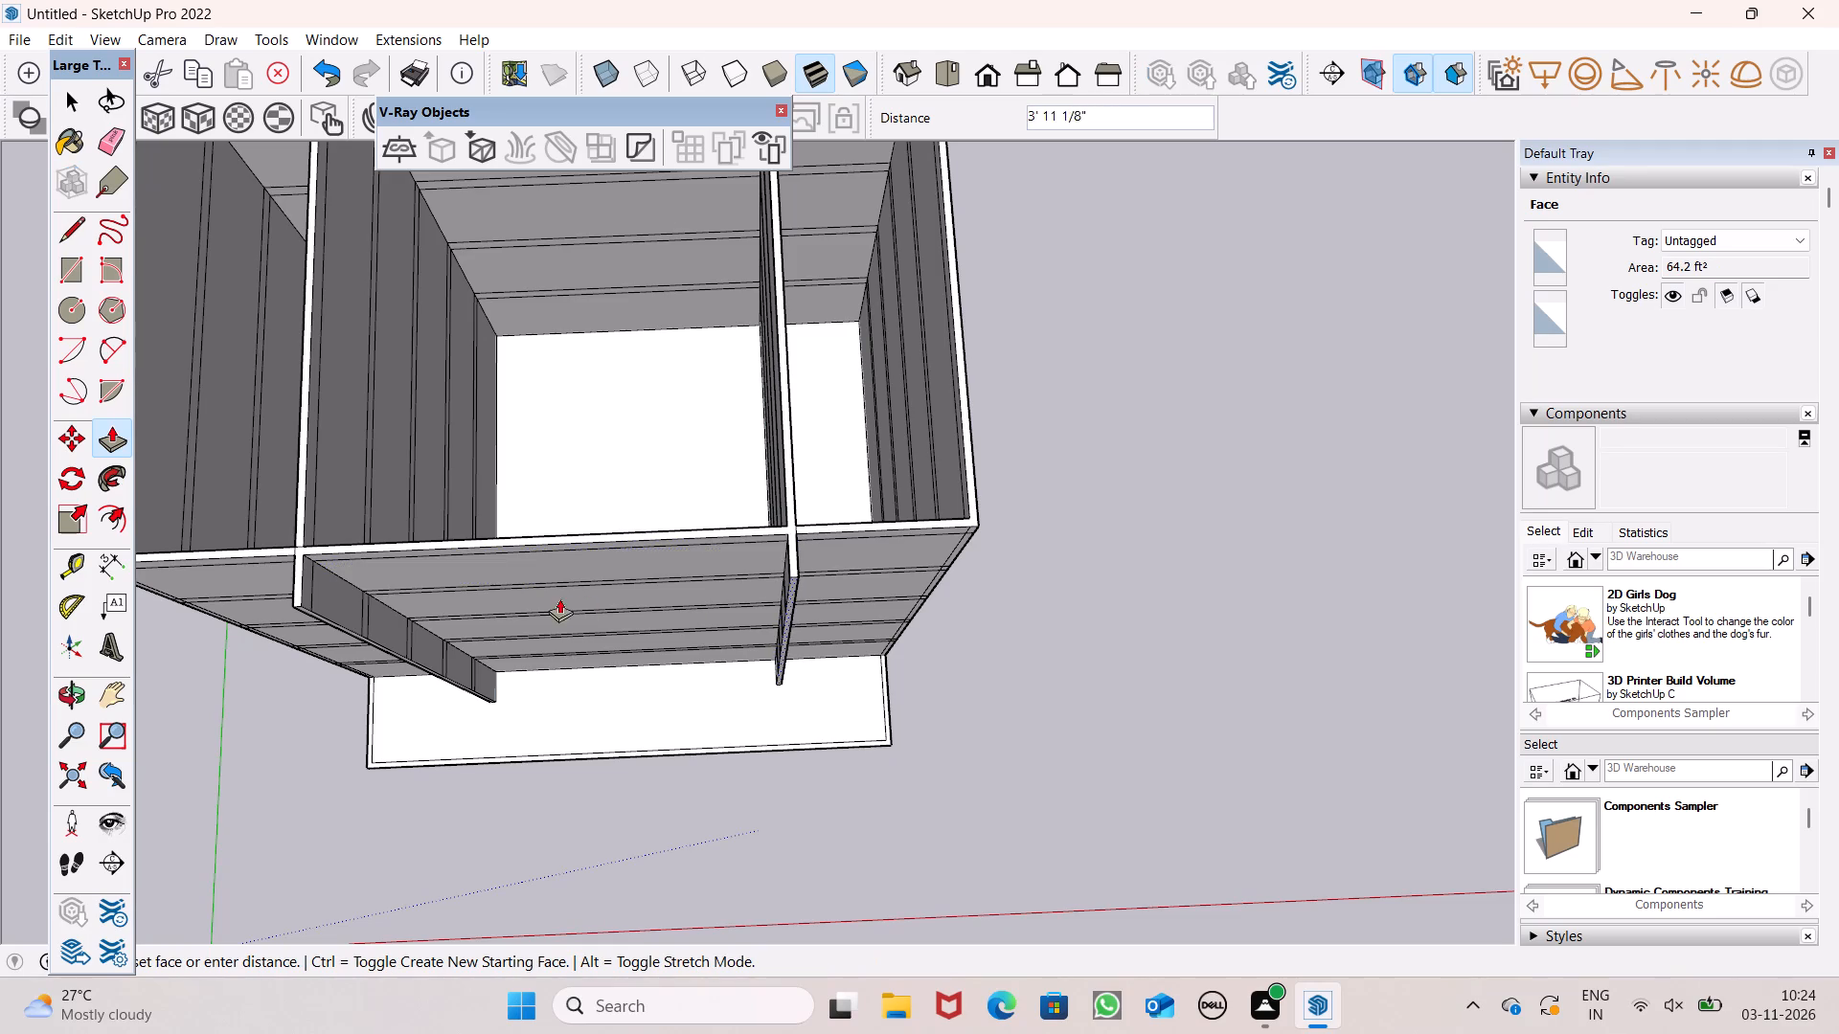
pyautogui.moveTo(559, 598); pyautogui.dragTo(299, 600)
# Examine the two projecting front fins and the wall between them from several angles.
pyautogui.scroll(-4, 402, 532)
pyautogui.moveTo(523, 667); pyautogui.dragTo(489, 287, button='middle')
pyautogui.scroll(1, 489, 292)
pyautogui.scroll(-3, 499, 388)
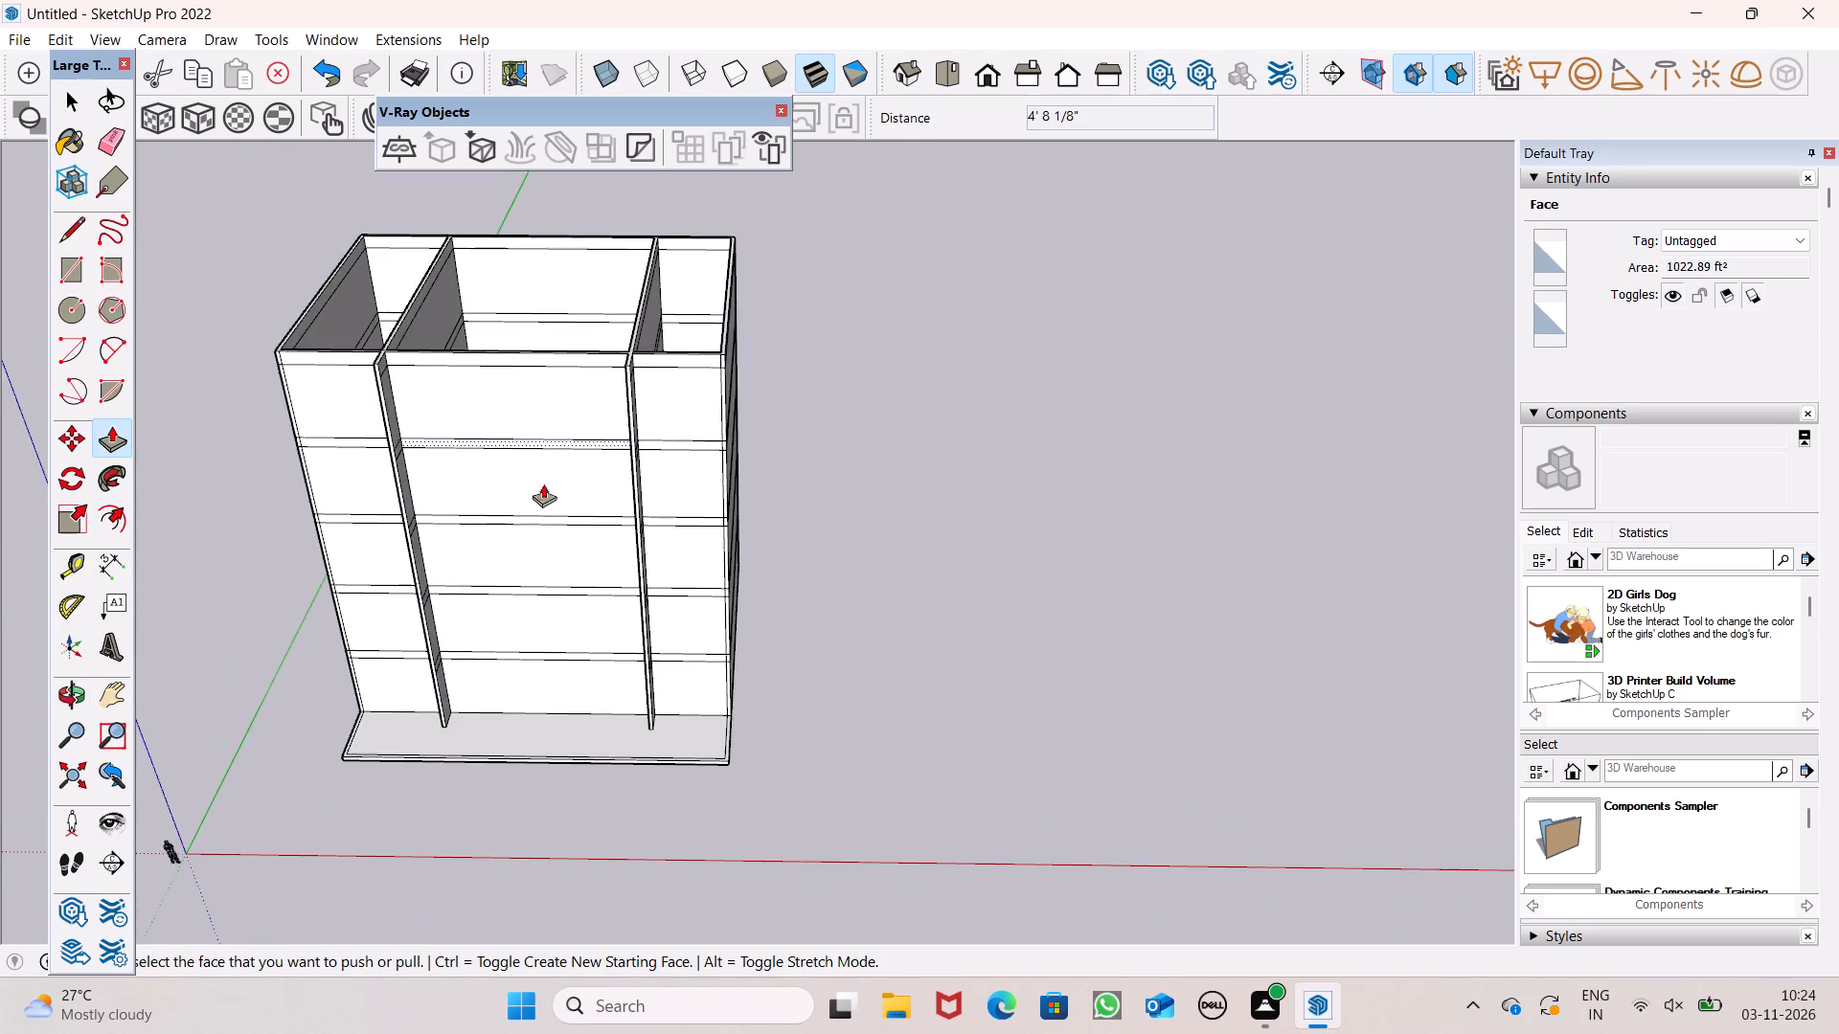
pyautogui.moveTo(587, 502); pyautogui.dragTo(269, 640, button='middle')
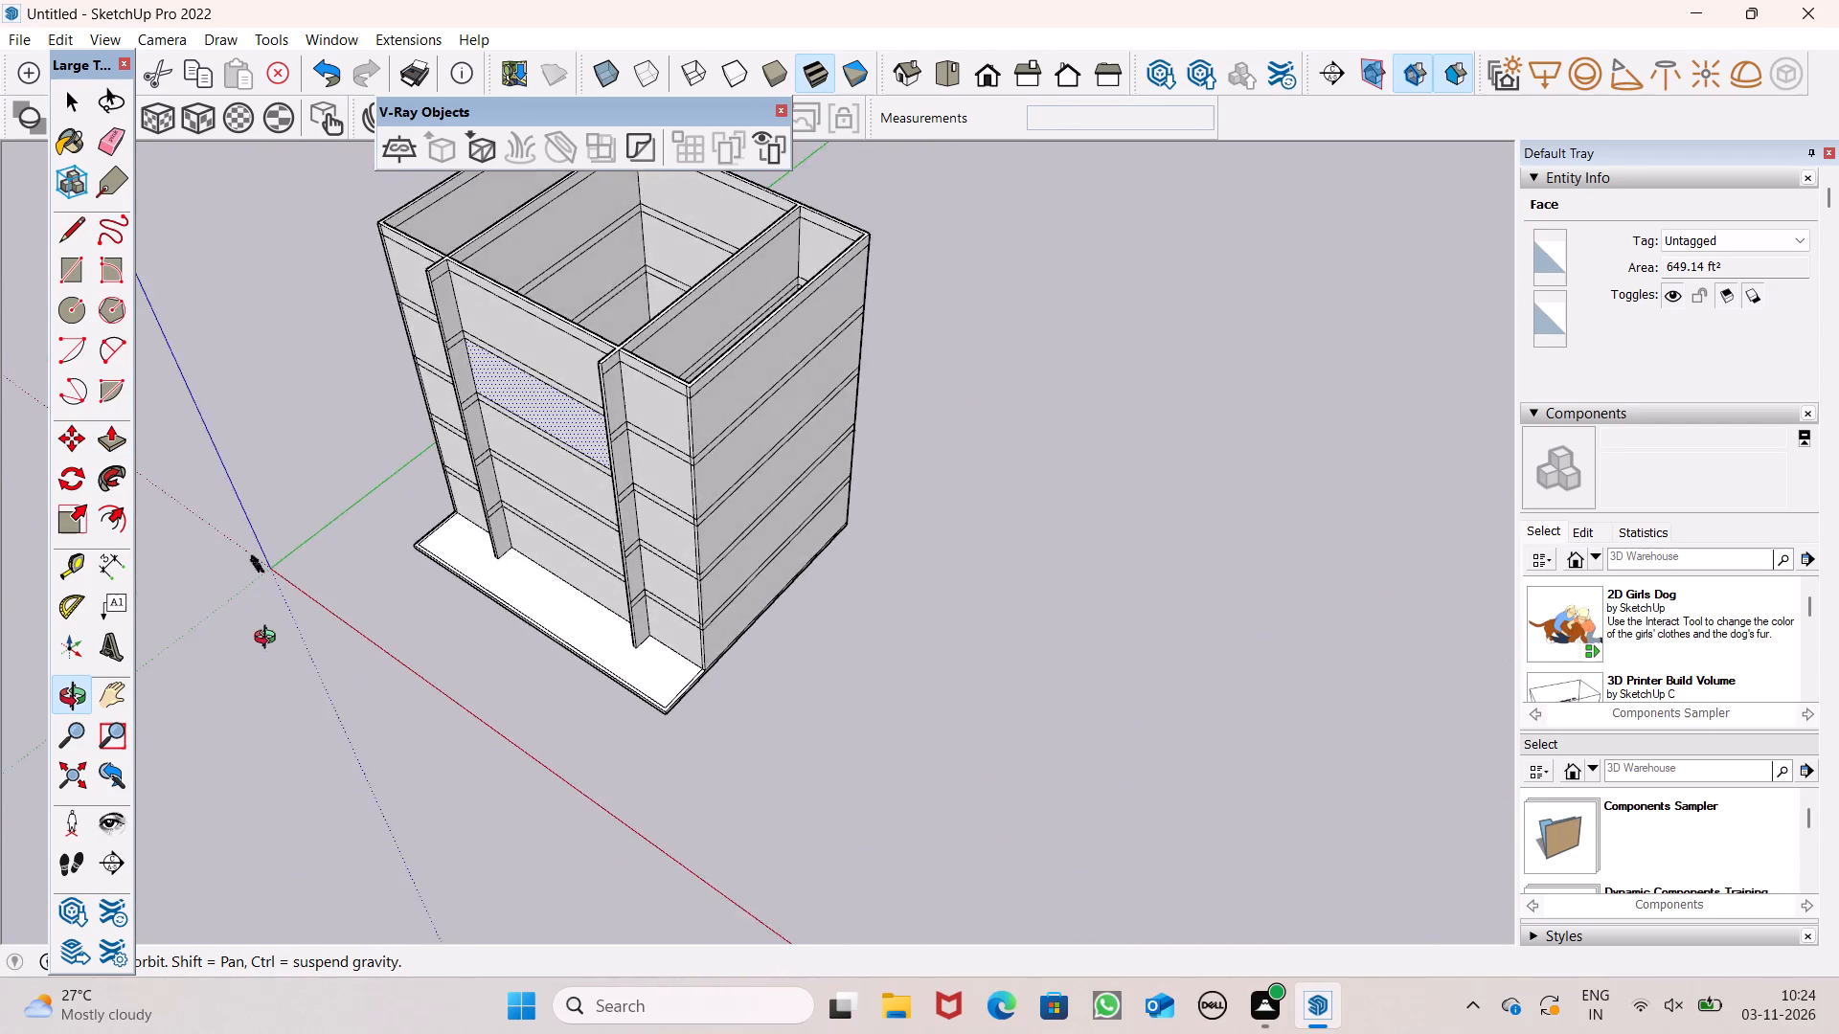
pyautogui.moveTo(269, 640); pyautogui.dragTo(229, 601, button='middle')
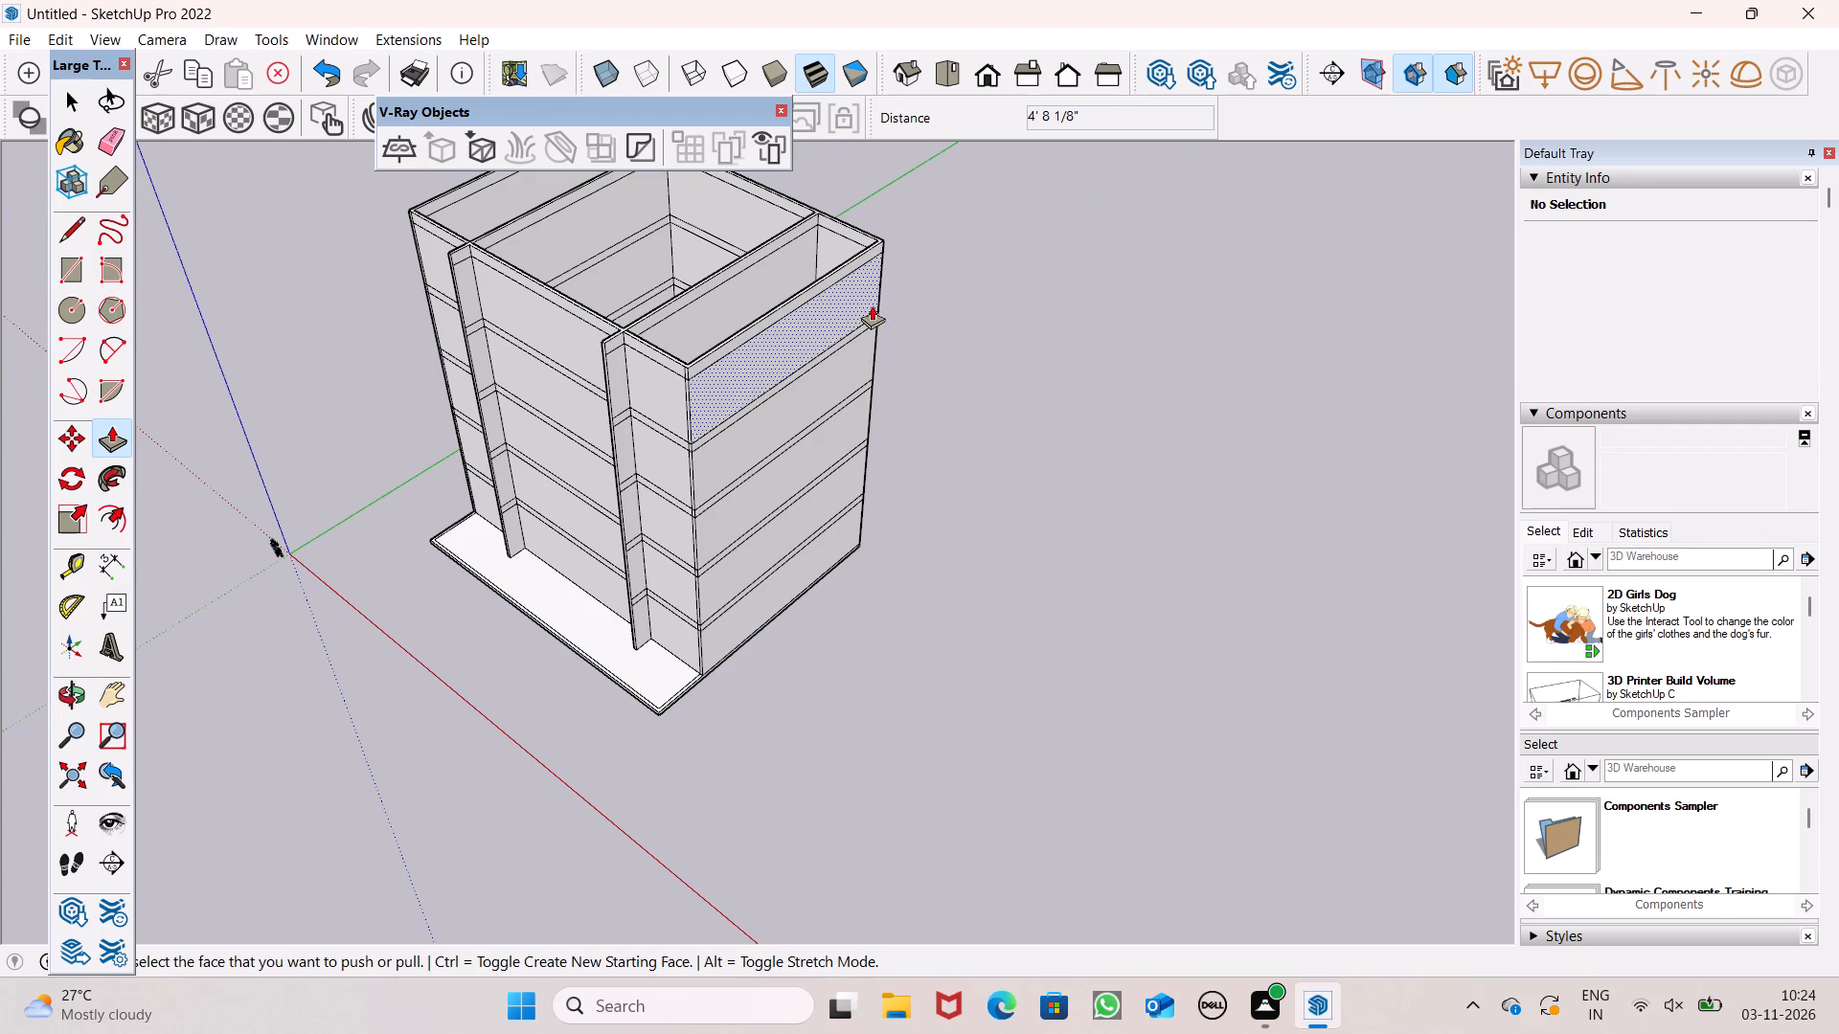
pyautogui.scroll(-1, 725, 369)
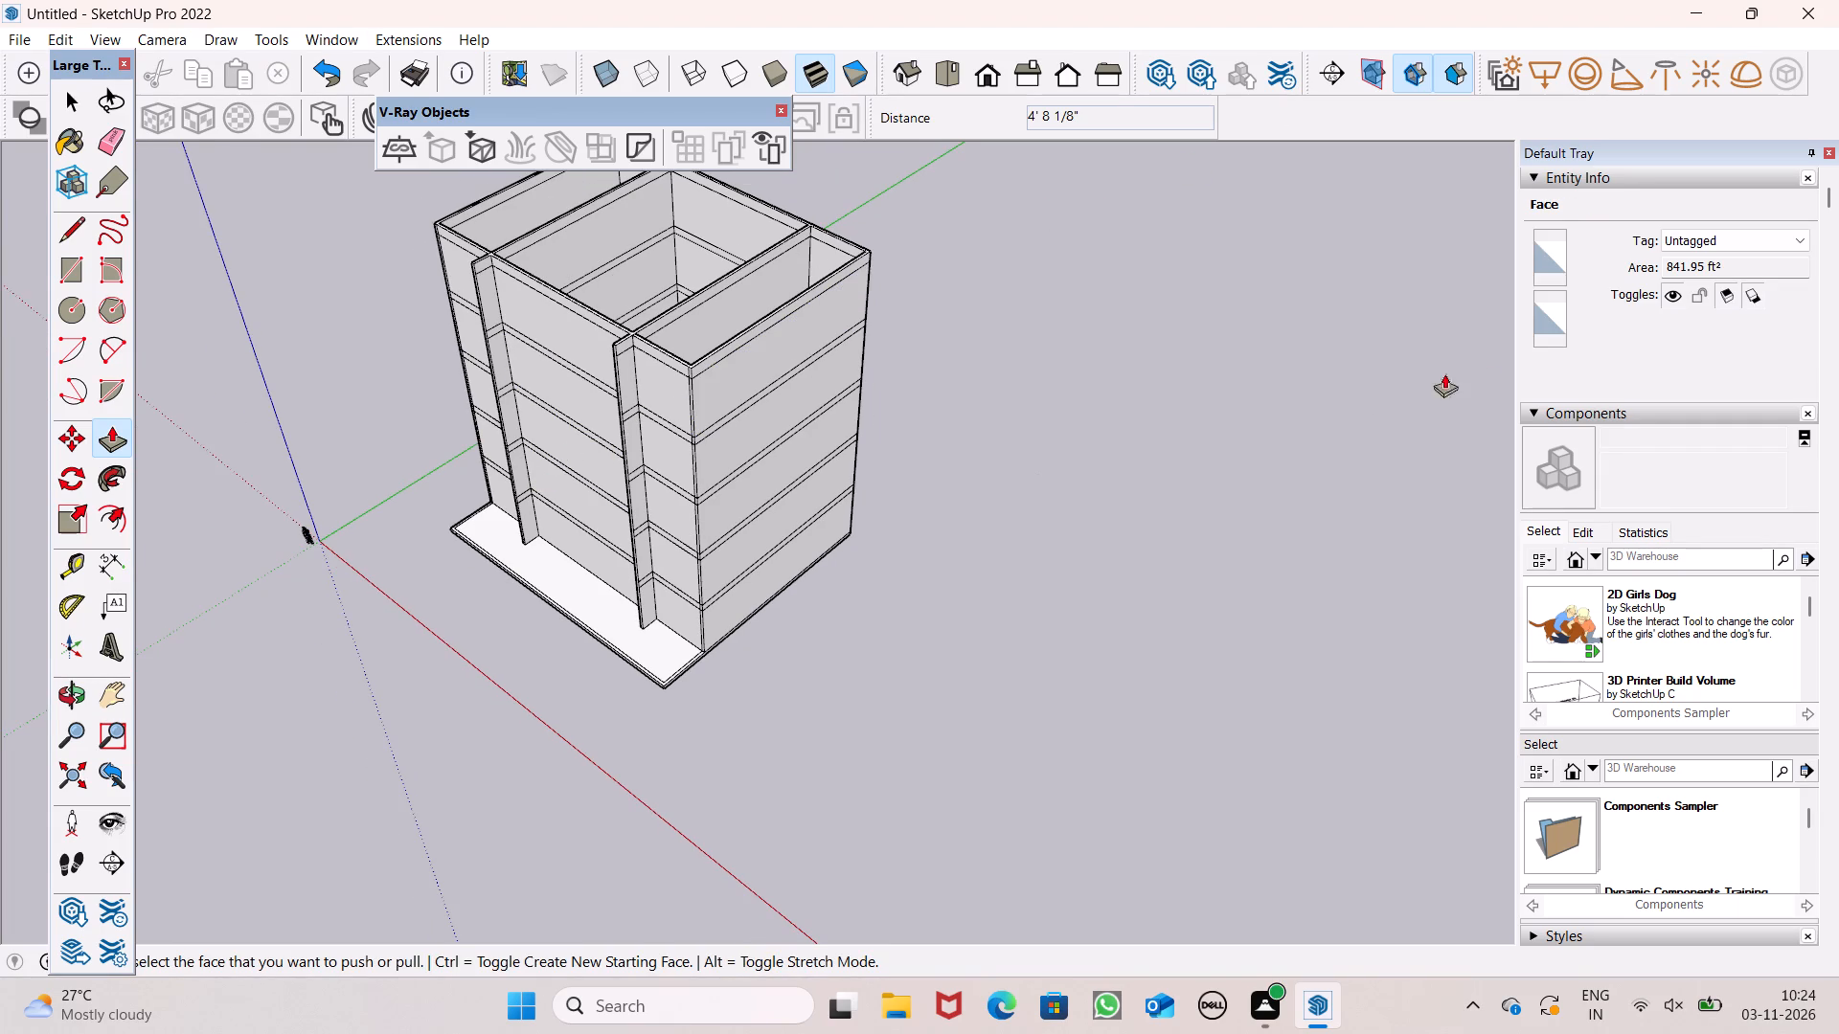
pyautogui.moveTo(692, 524); pyautogui.dragTo(1120, 463, button='middle')
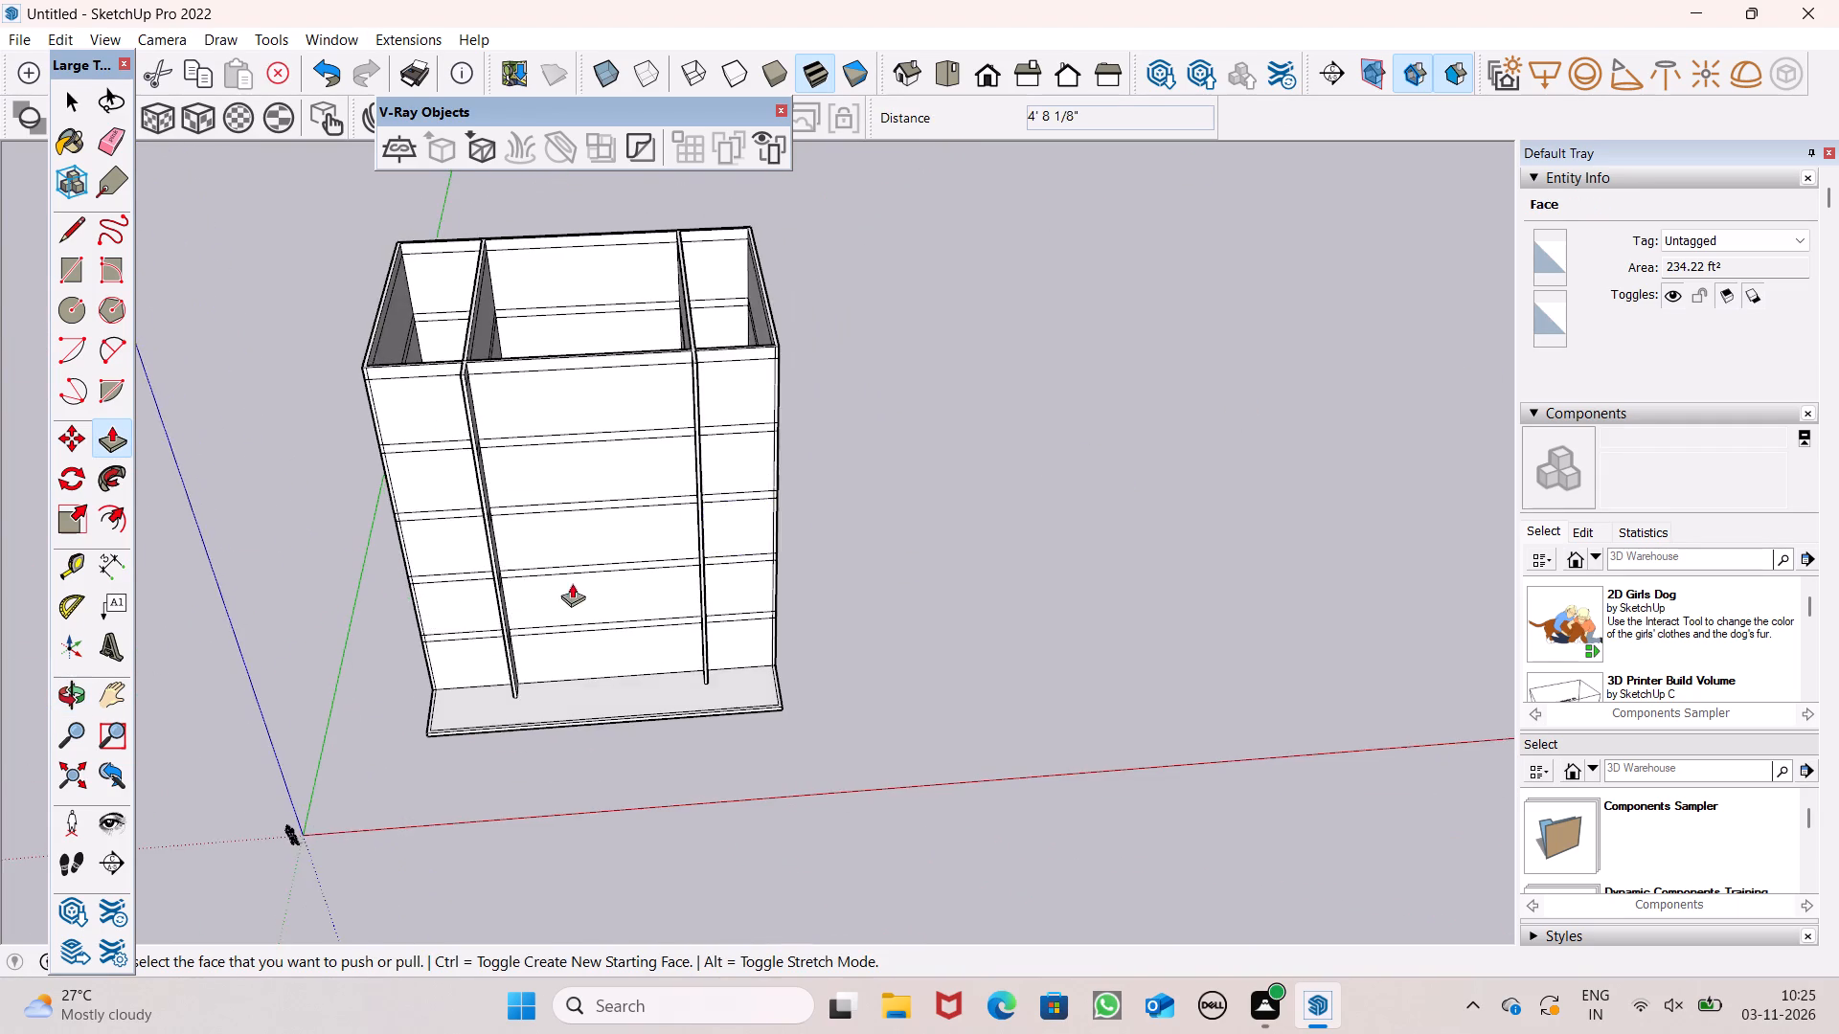
pyautogui.scroll(6, 559, 558)
pyautogui.scroll(-1, 960, 475)
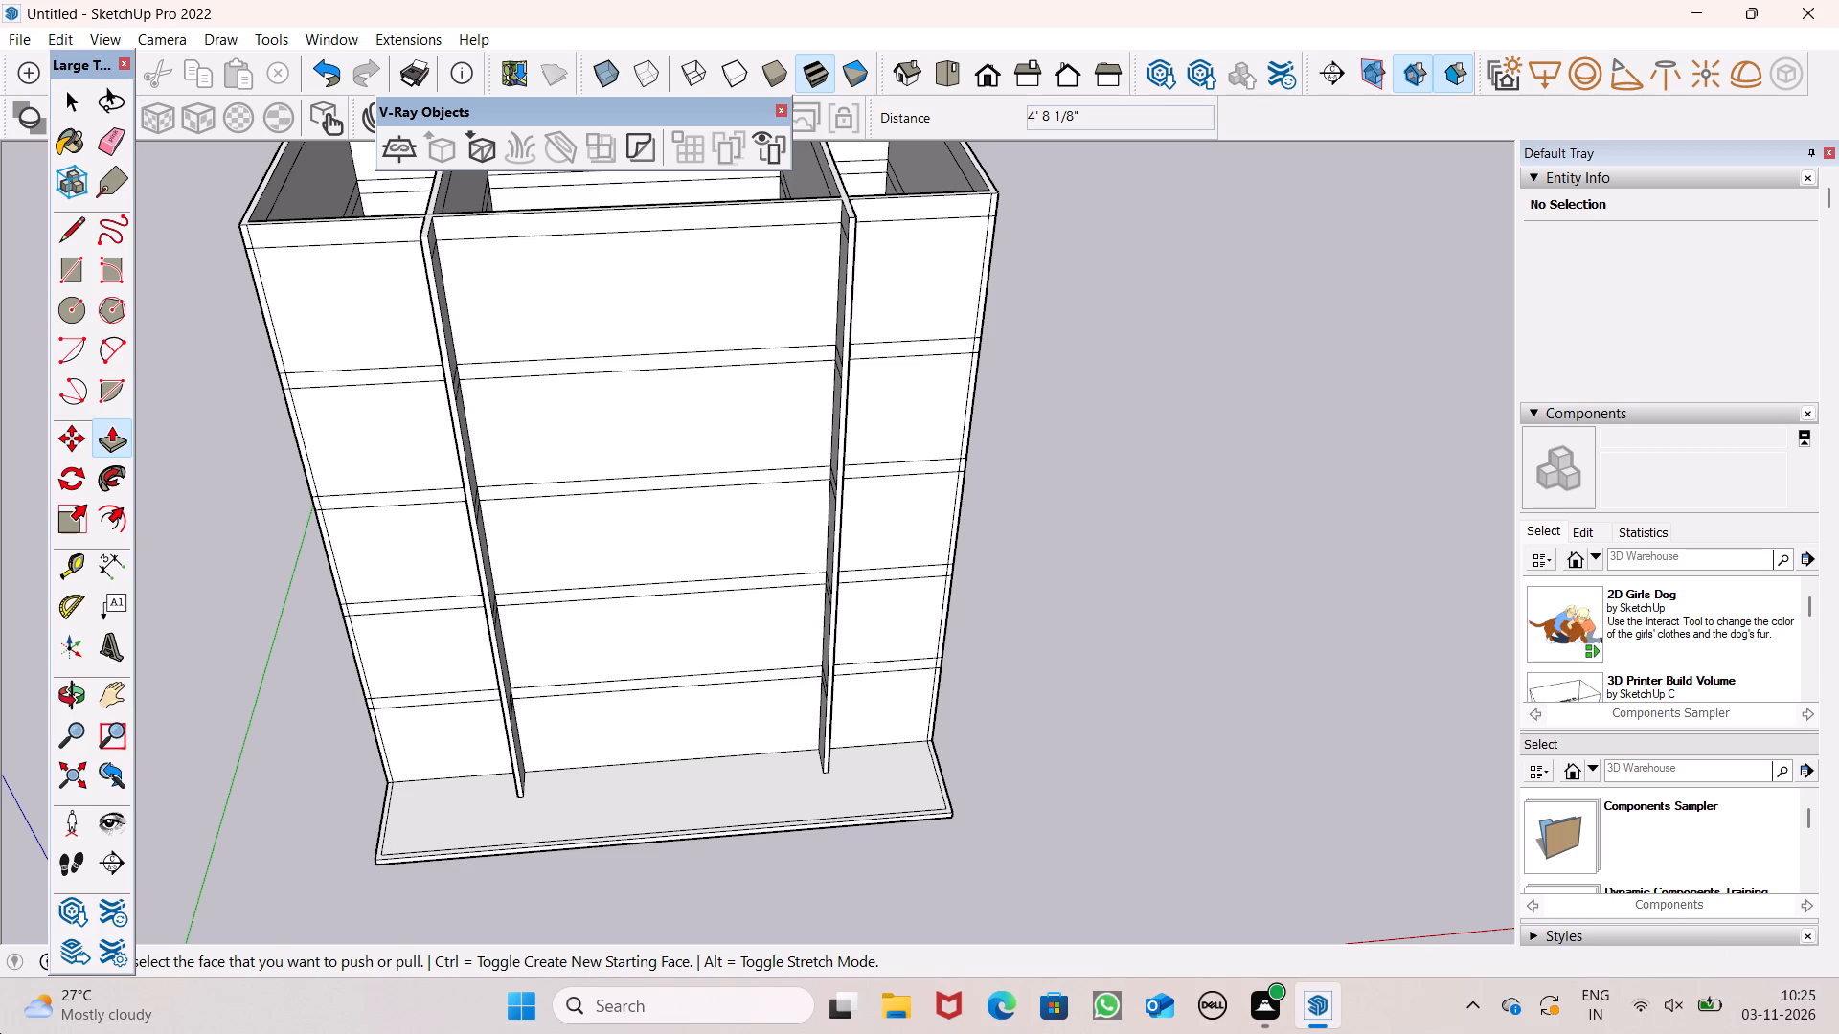
pyautogui.scroll(-3, 537, 593)
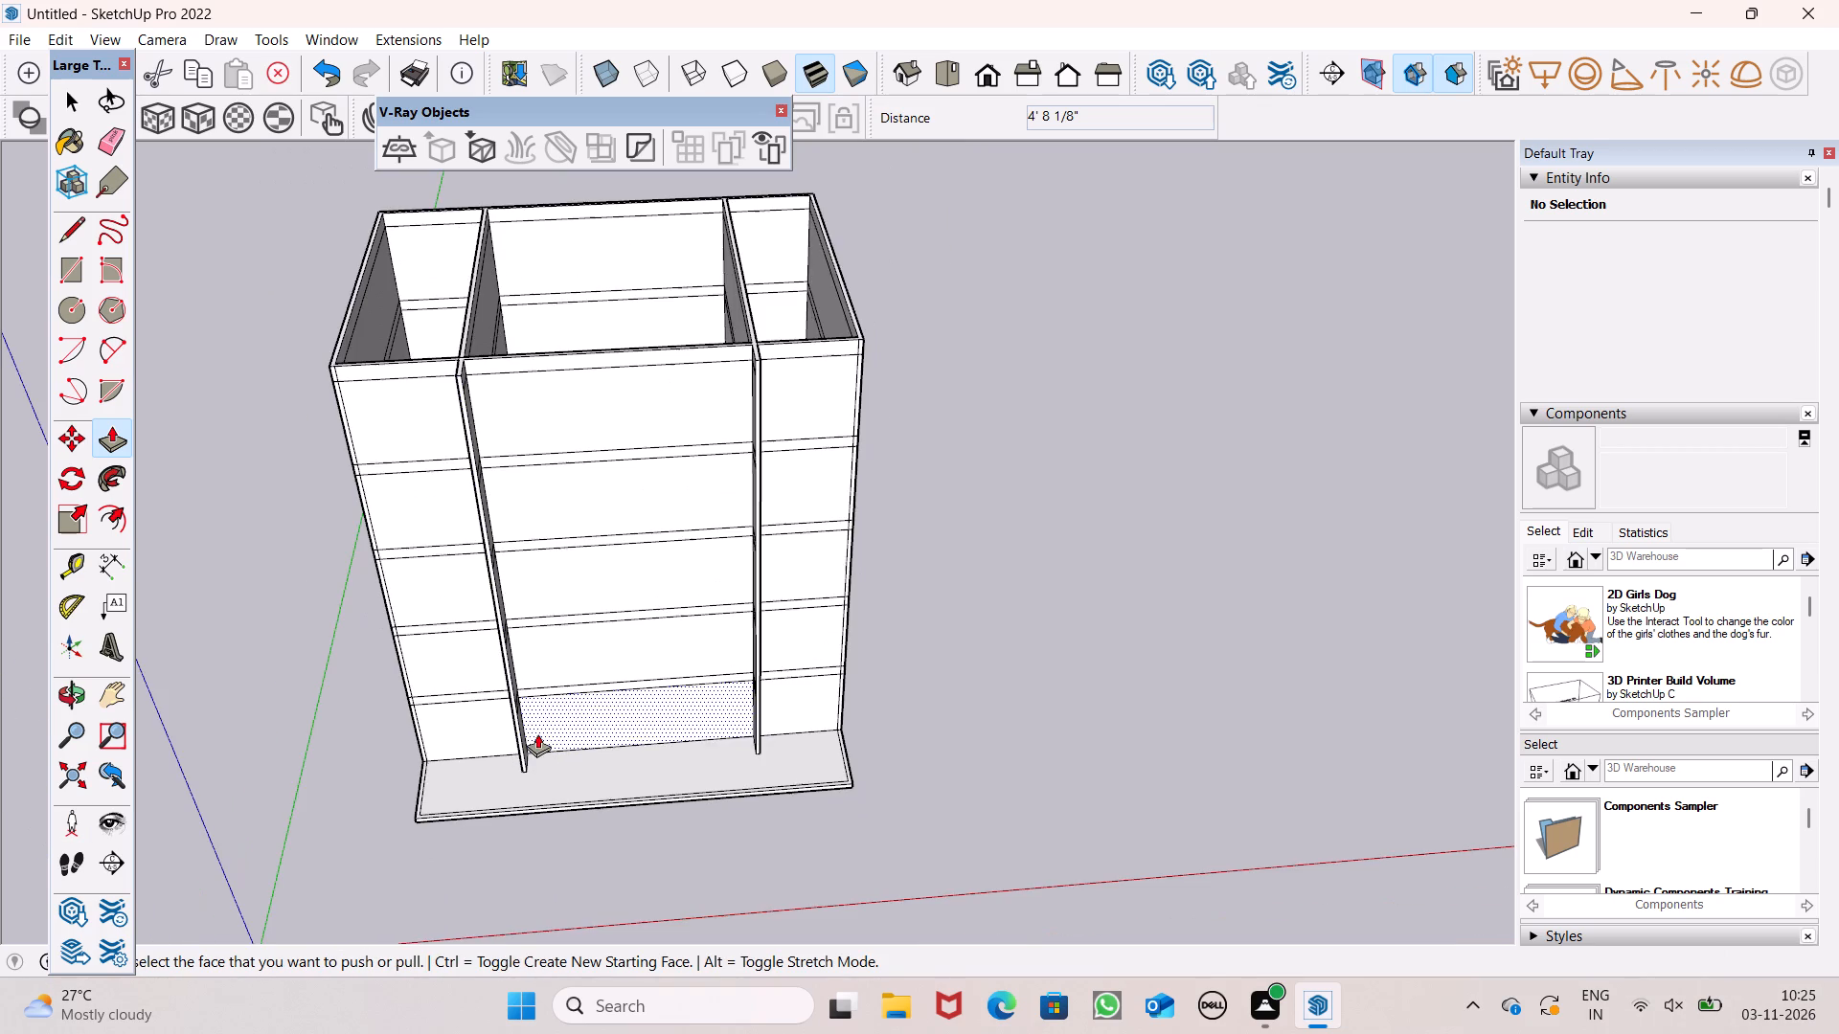
pyautogui.moveTo(782, 784); pyautogui.dragTo(572, 914, button='middle')
pyautogui.scroll(1, 563, 897)
pyautogui.scroll(6, 540, 446)
pyautogui.scroll(-1, 581, 387)
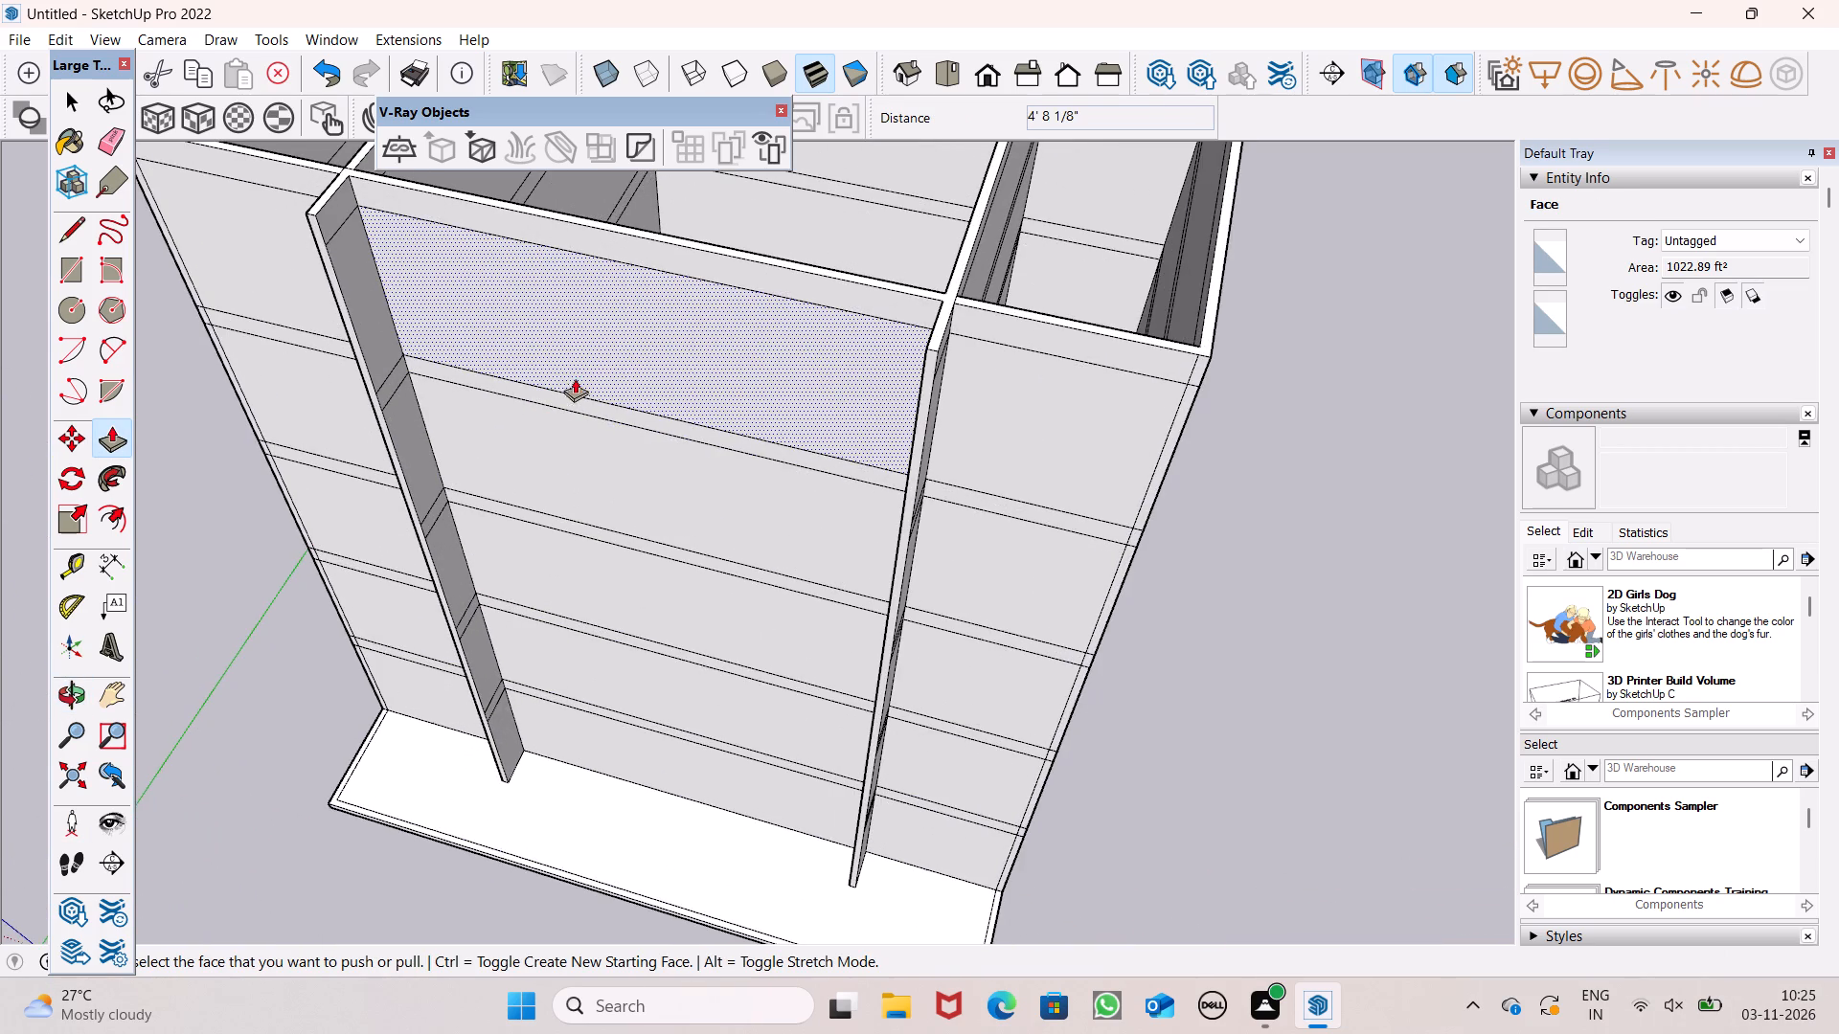
pyautogui.moveTo(730, 393); pyautogui.dragTo(740, 443, button='middle')
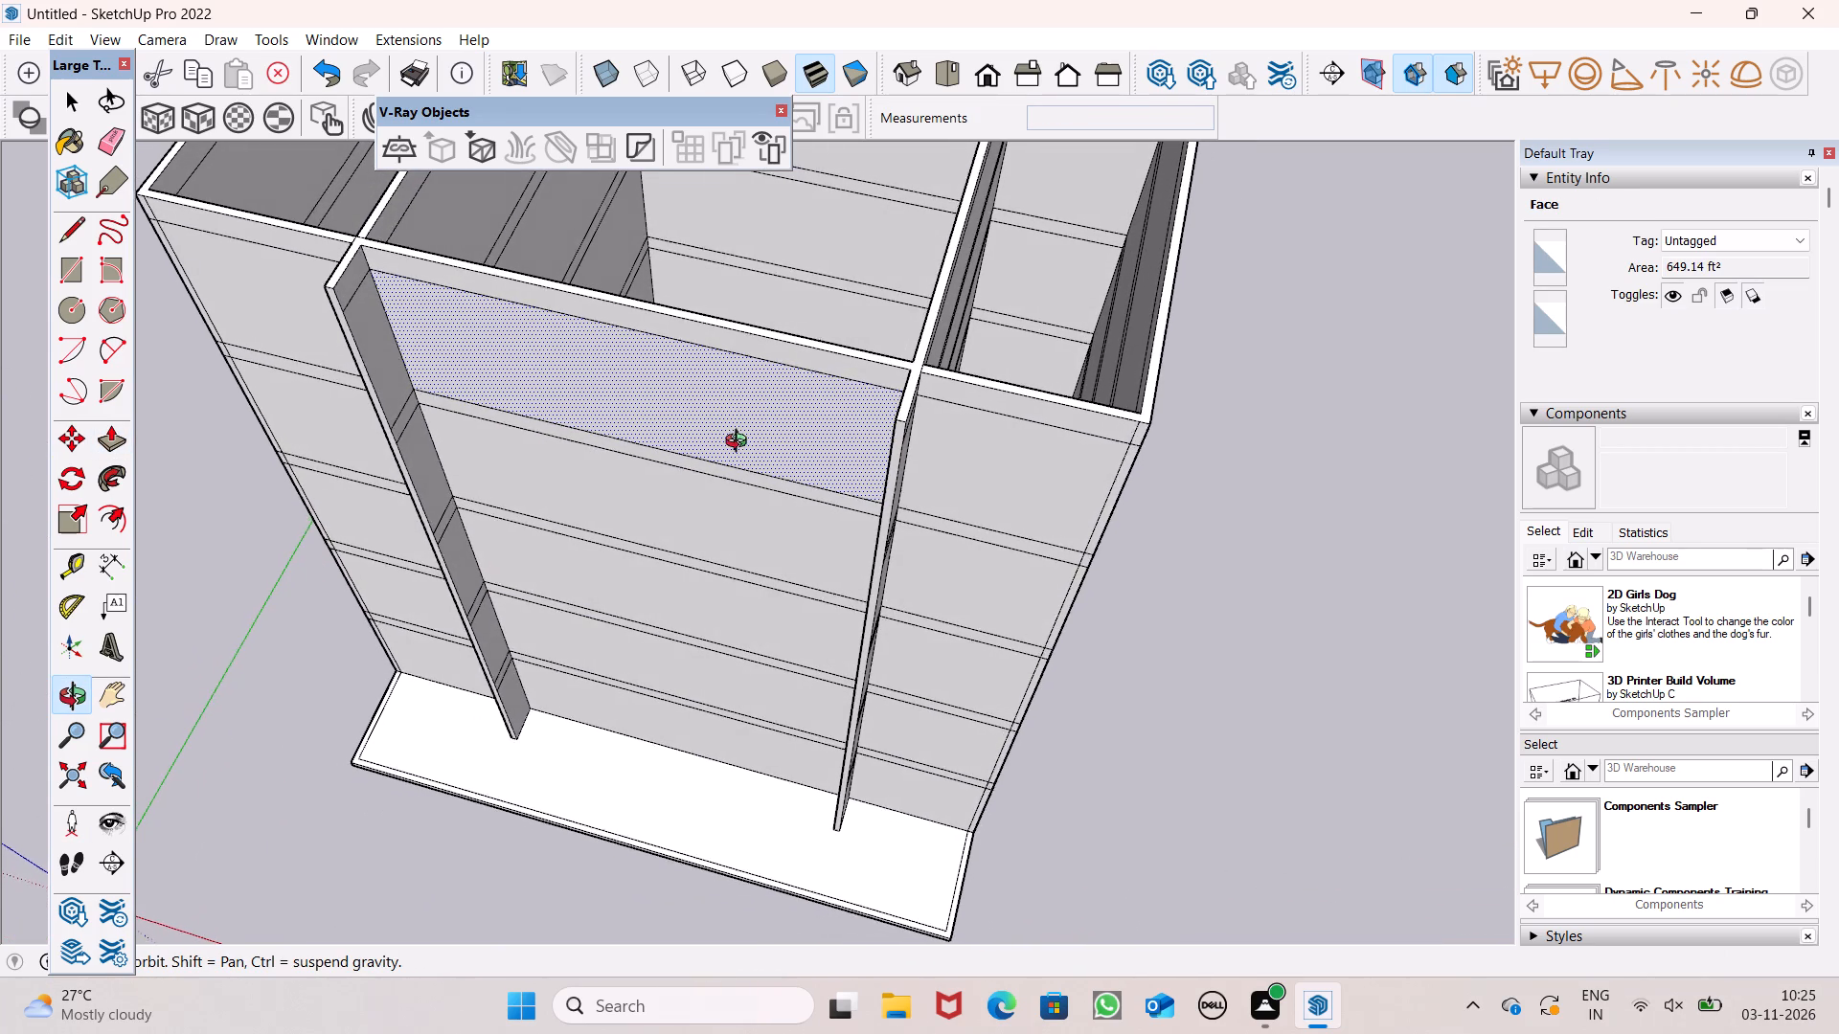
pyautogui.moveTo(740, 443); pyautogui.dragTo(729, 477, button='middle')
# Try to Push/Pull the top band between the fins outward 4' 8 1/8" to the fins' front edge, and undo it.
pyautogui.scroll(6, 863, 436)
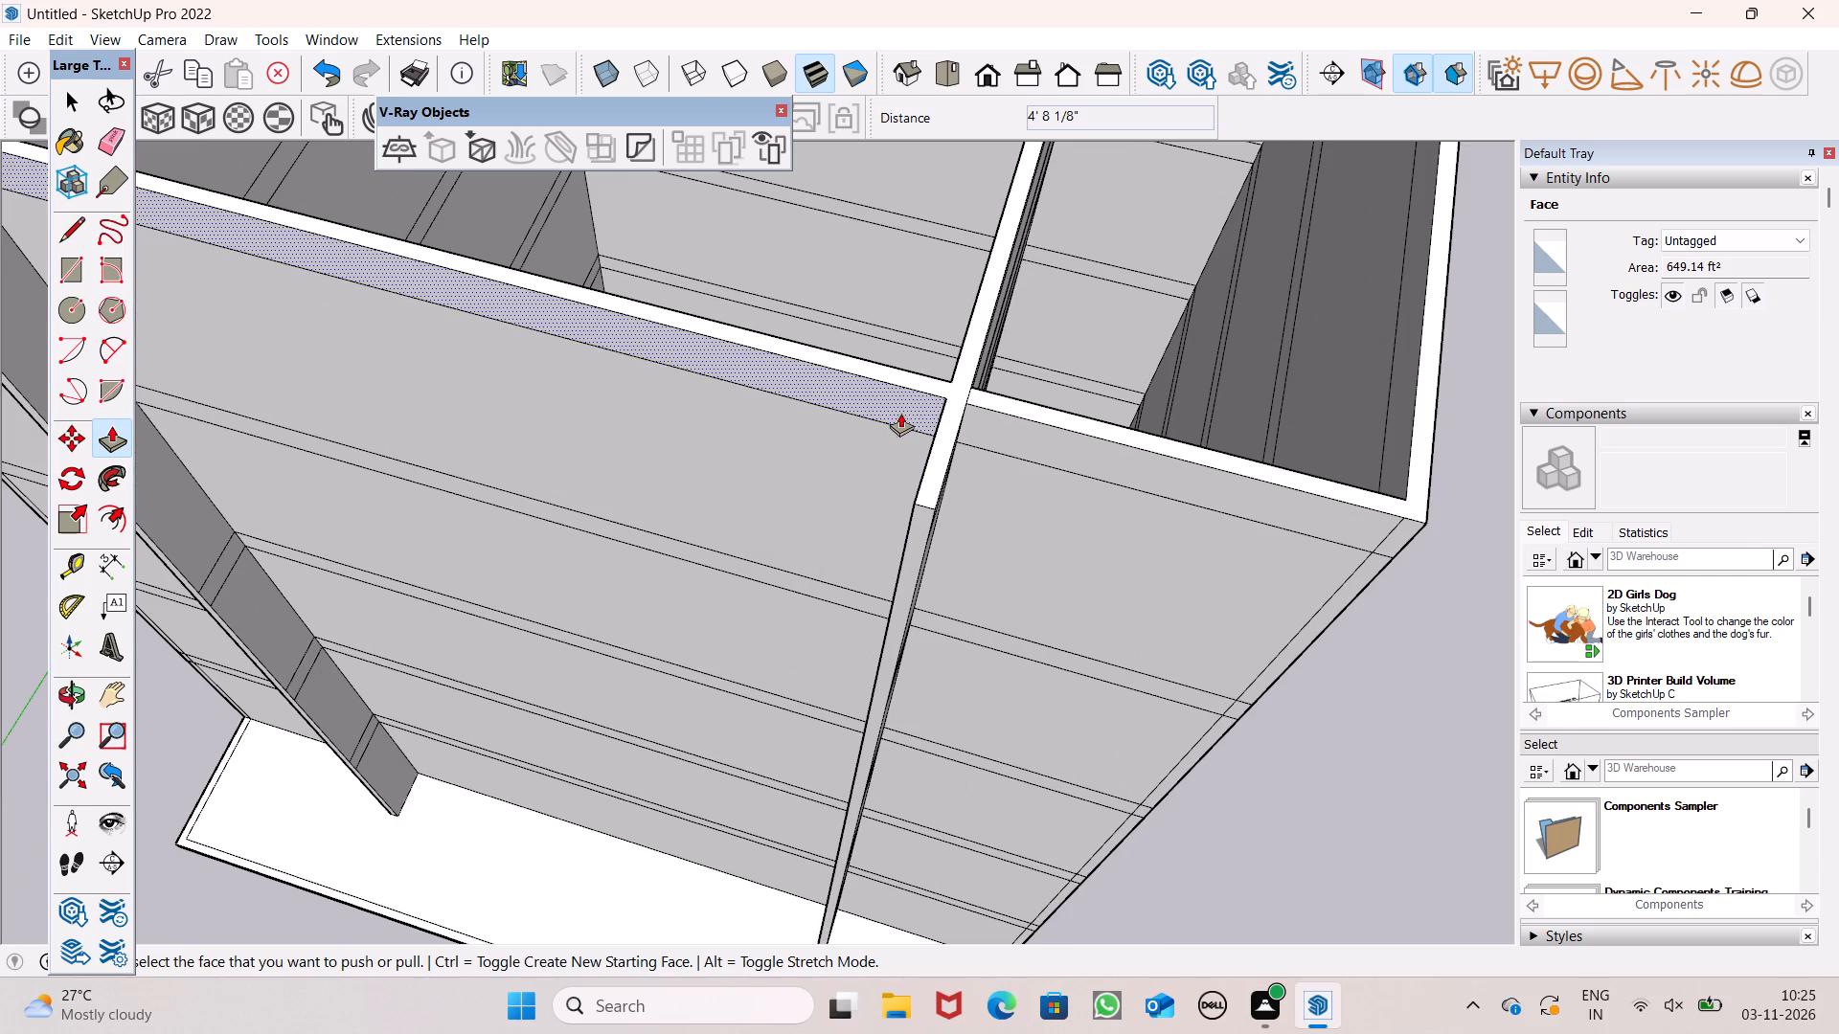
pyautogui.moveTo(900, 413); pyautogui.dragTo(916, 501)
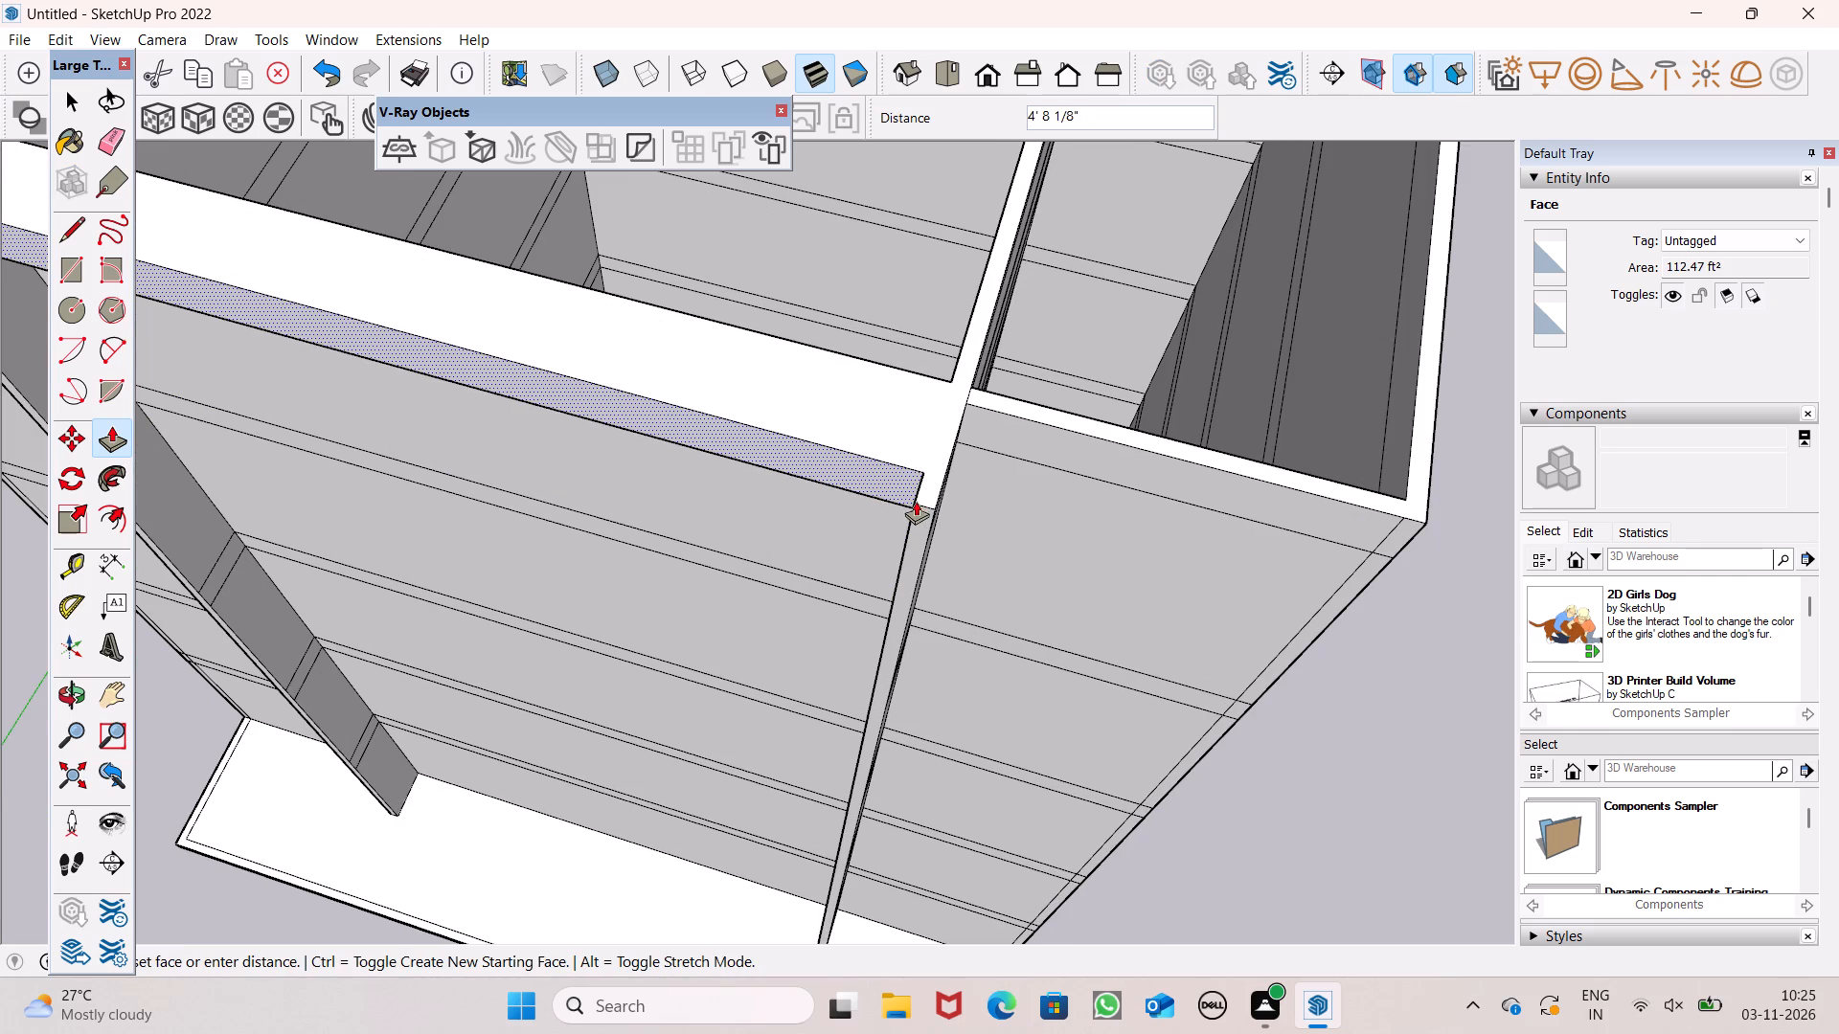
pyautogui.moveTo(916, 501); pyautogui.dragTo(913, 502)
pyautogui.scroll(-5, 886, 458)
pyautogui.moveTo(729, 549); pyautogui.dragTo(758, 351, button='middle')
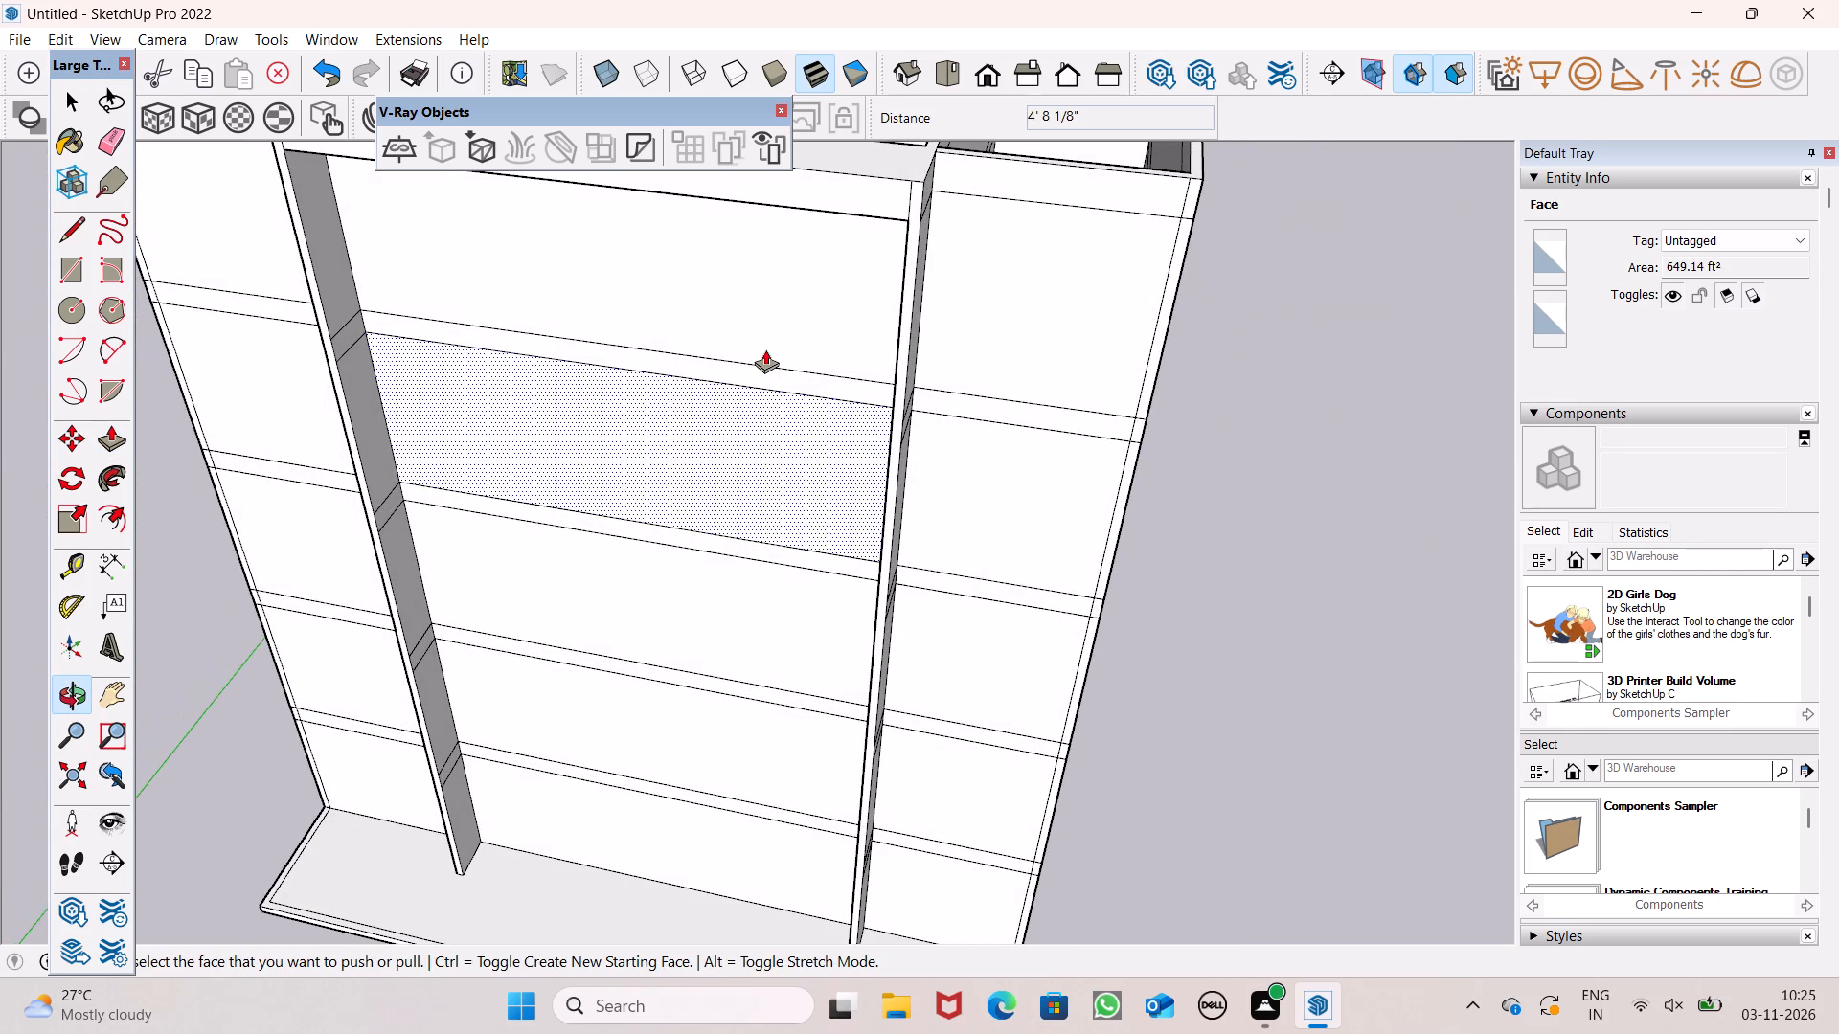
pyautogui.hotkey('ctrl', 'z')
# Push/Pull the uppermost wall panel between the two fins outward about 1' 9 7/16".
pyautogui.scroll(-5, 887, 352)
pyautogui.moveTo(919, 470); pyautogui.dragTo(867, 598, button='middle')
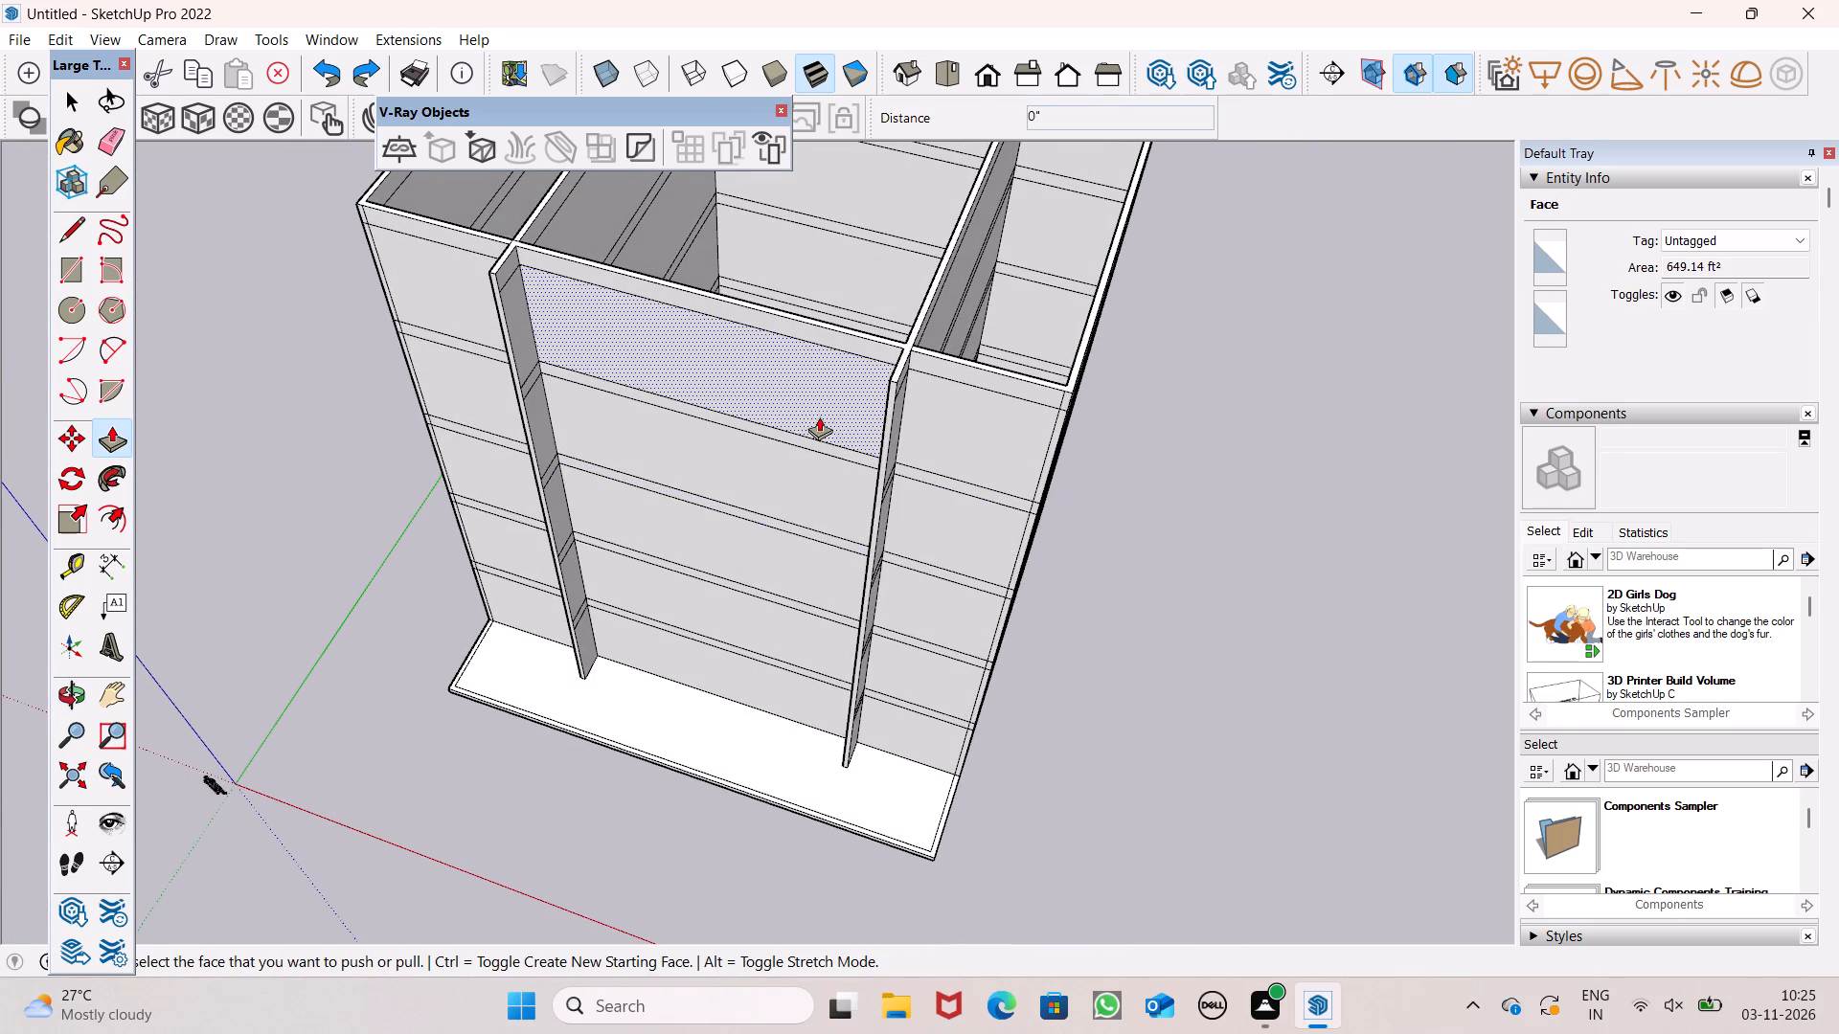
pyautogui.scroll(-1, 836, 413)
pyautogui.moveTo(862, 425); pyautogui.dragTo(851, 527, button='middle')
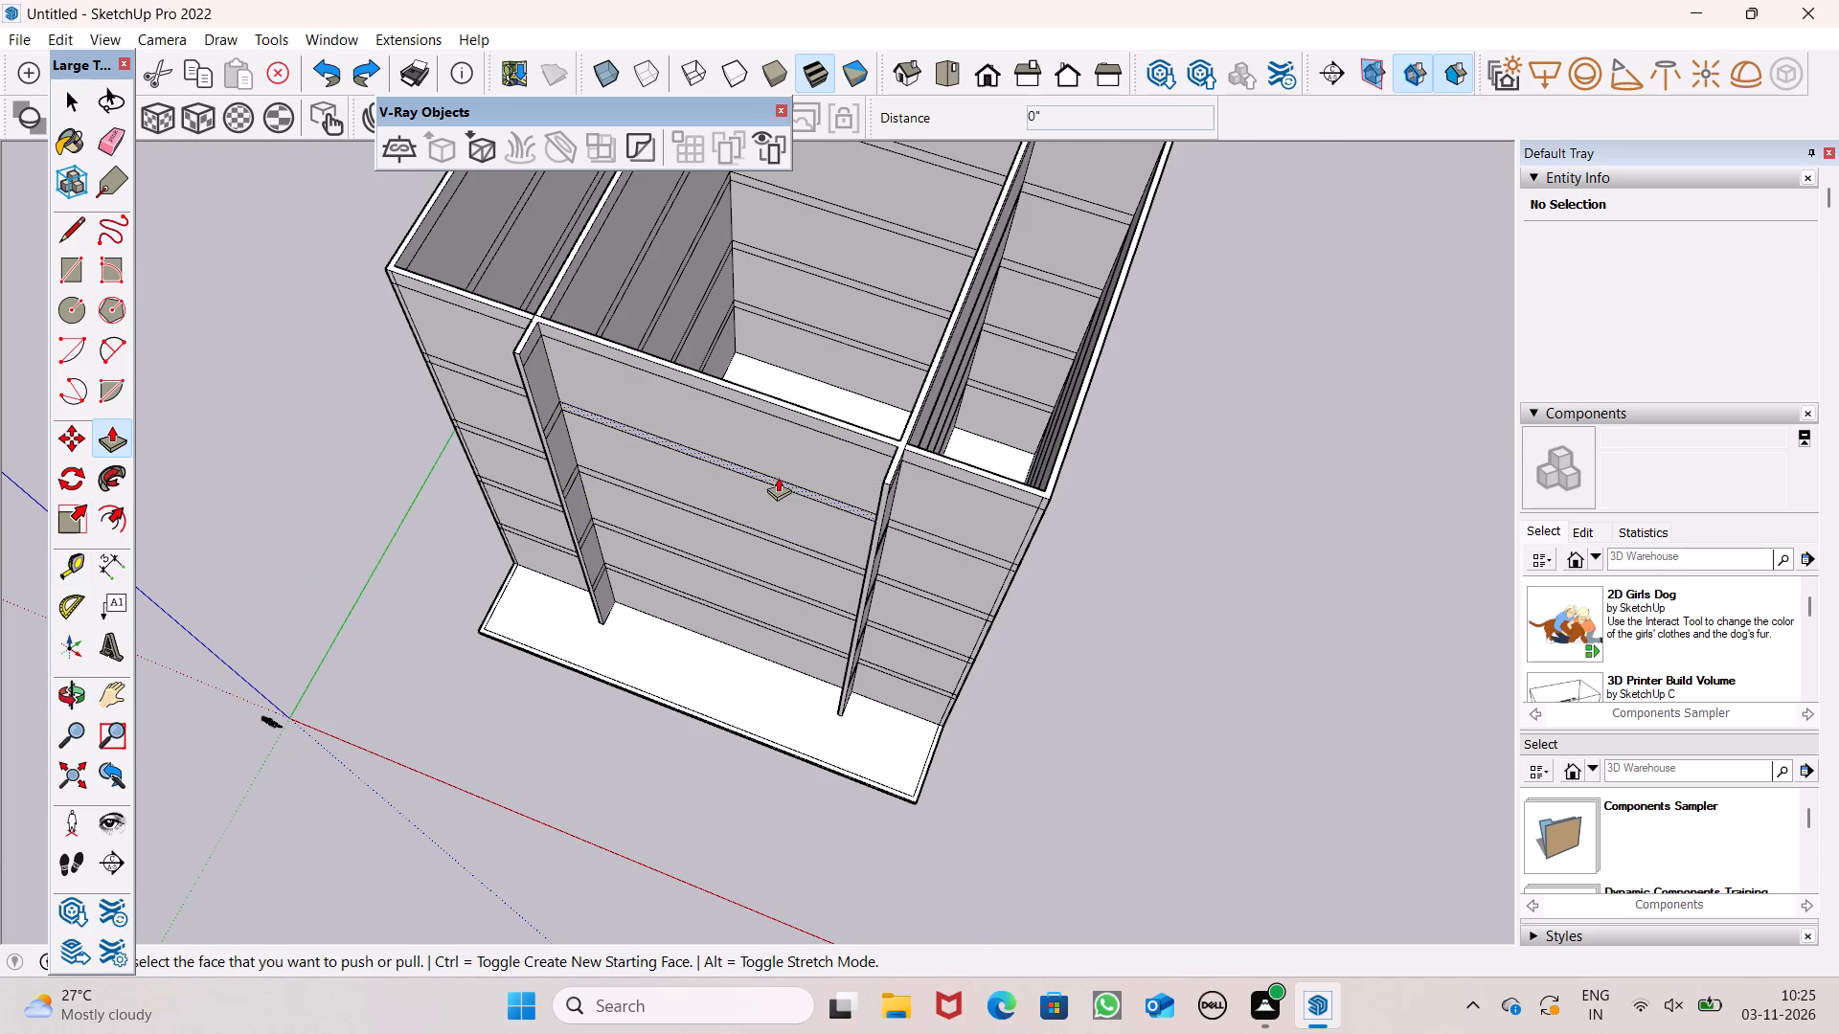
pyautogui.scroll(6, 778, 477)
pyautogui.moveTo(765, 454); pyautogui.dragTo(752, 476)
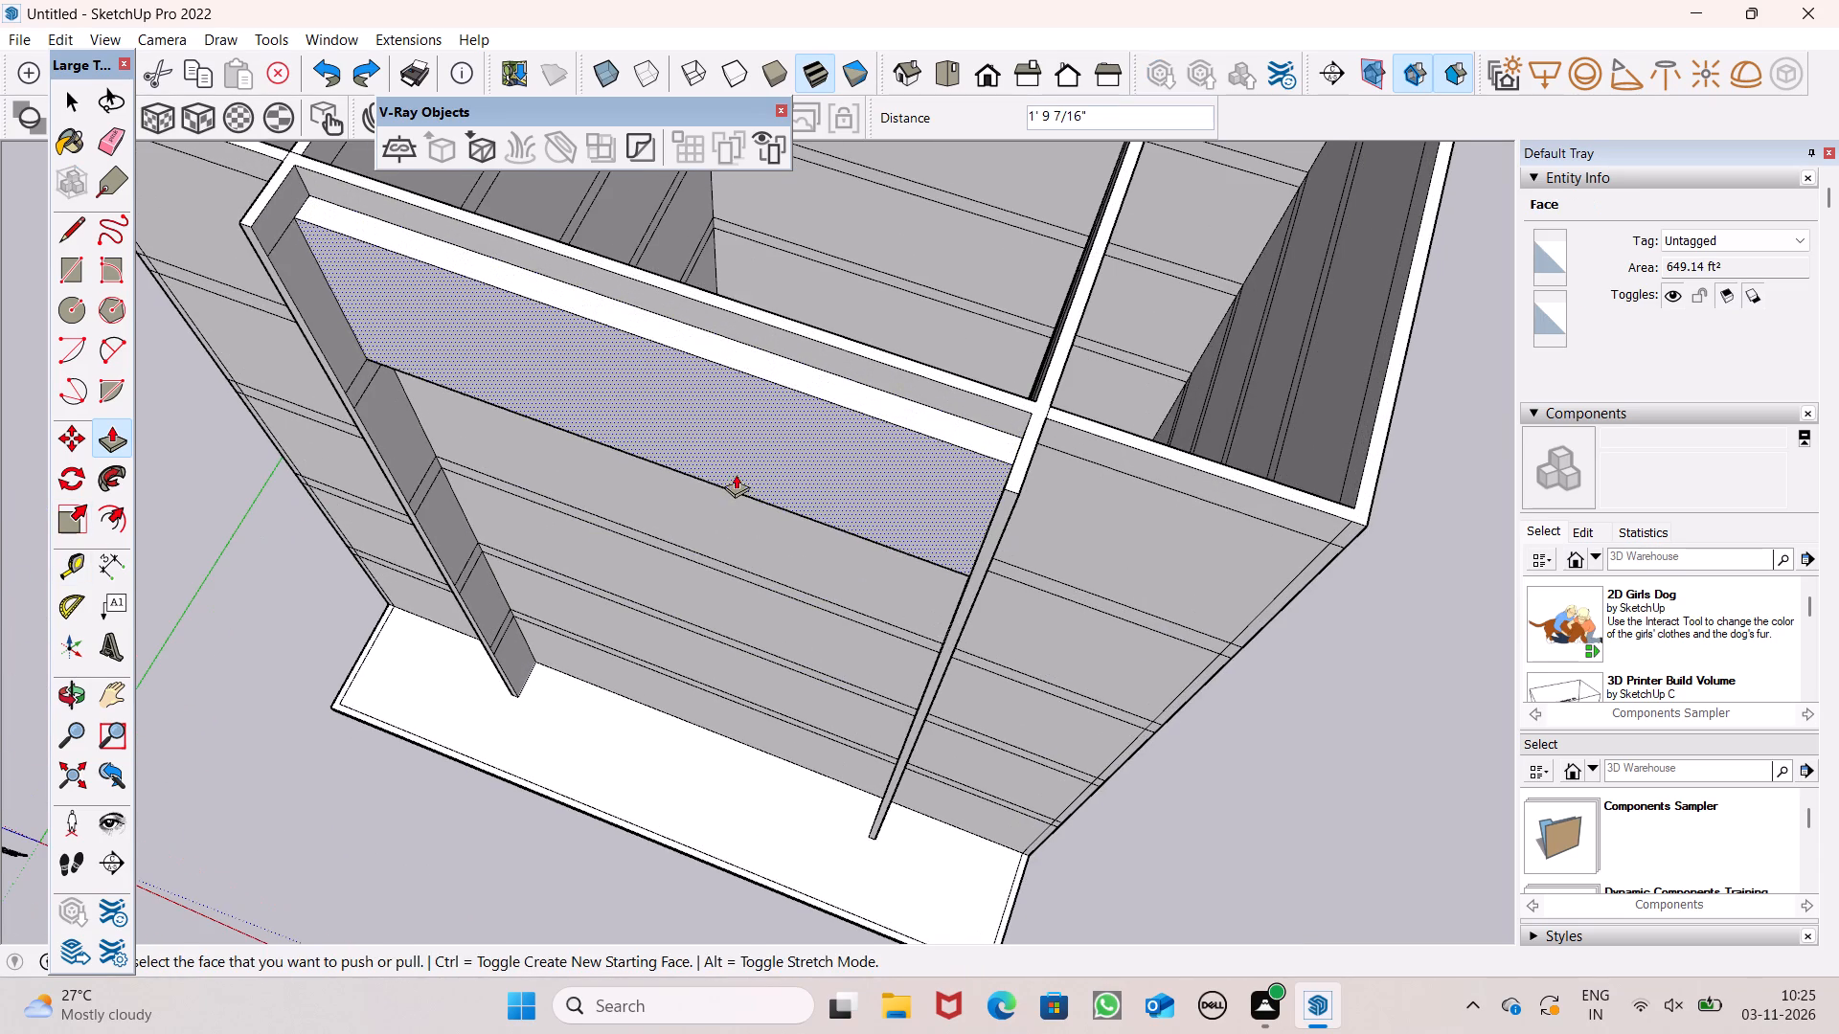
# Push/Pull the highest dividing band and the second panel from the top between the fins outward 1' 9 7/16".
pyautogui.scroll(-3, 736, 474)
pyautogui.moveTo(719, 547); pyautogui.dragTo(732, 288, button='middle')
pyautogui.scroll(5, 741, 324)
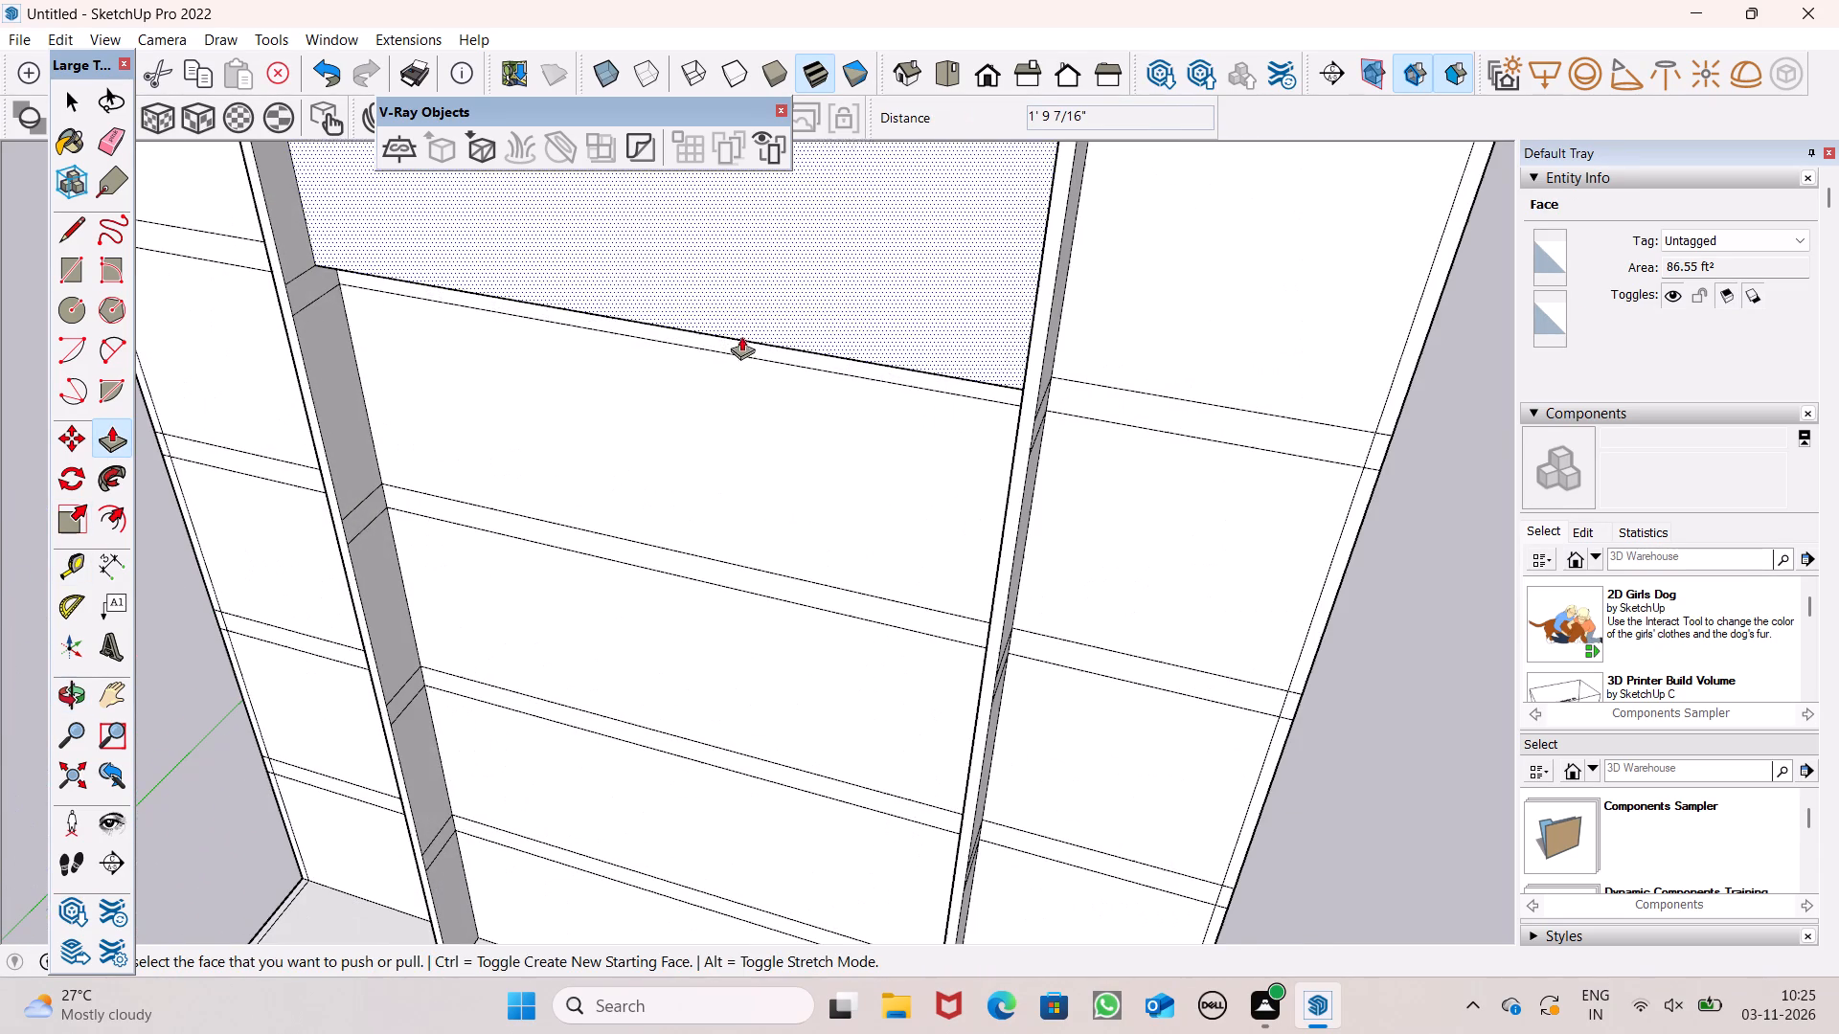
pyautogui.moveTo(751, 354); pyautogui.dragTo(711, 314)
pyautogui.moveTo(685, 397); pyautogui.dragTo(657, 367)
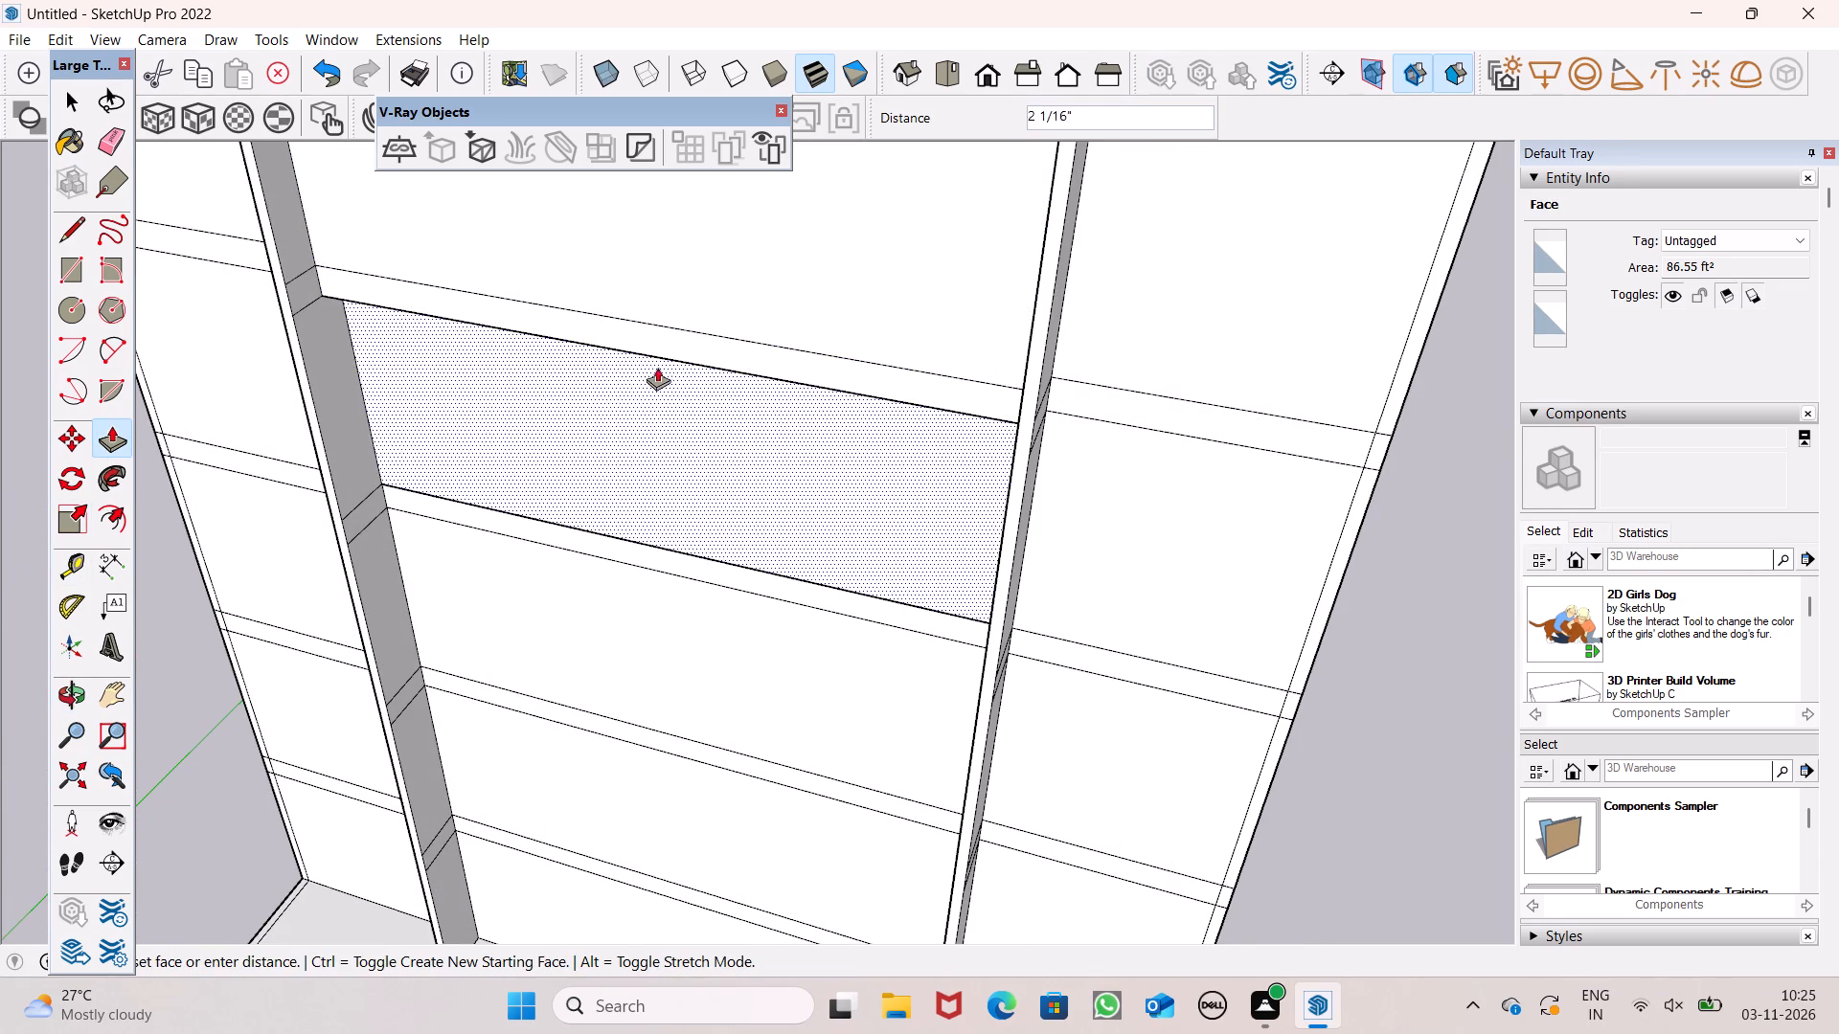
pyautogui.moveTo(657, 367); pyautogui.dragTo(670, 326)
# Push/Pull the two middle dividing bands and the third and fourth panels from the top between the fins outward 1' 9 7/16".
pyautogui.moveTo(627, 589); pyautogui.dragTo(532, 299, button='middle')
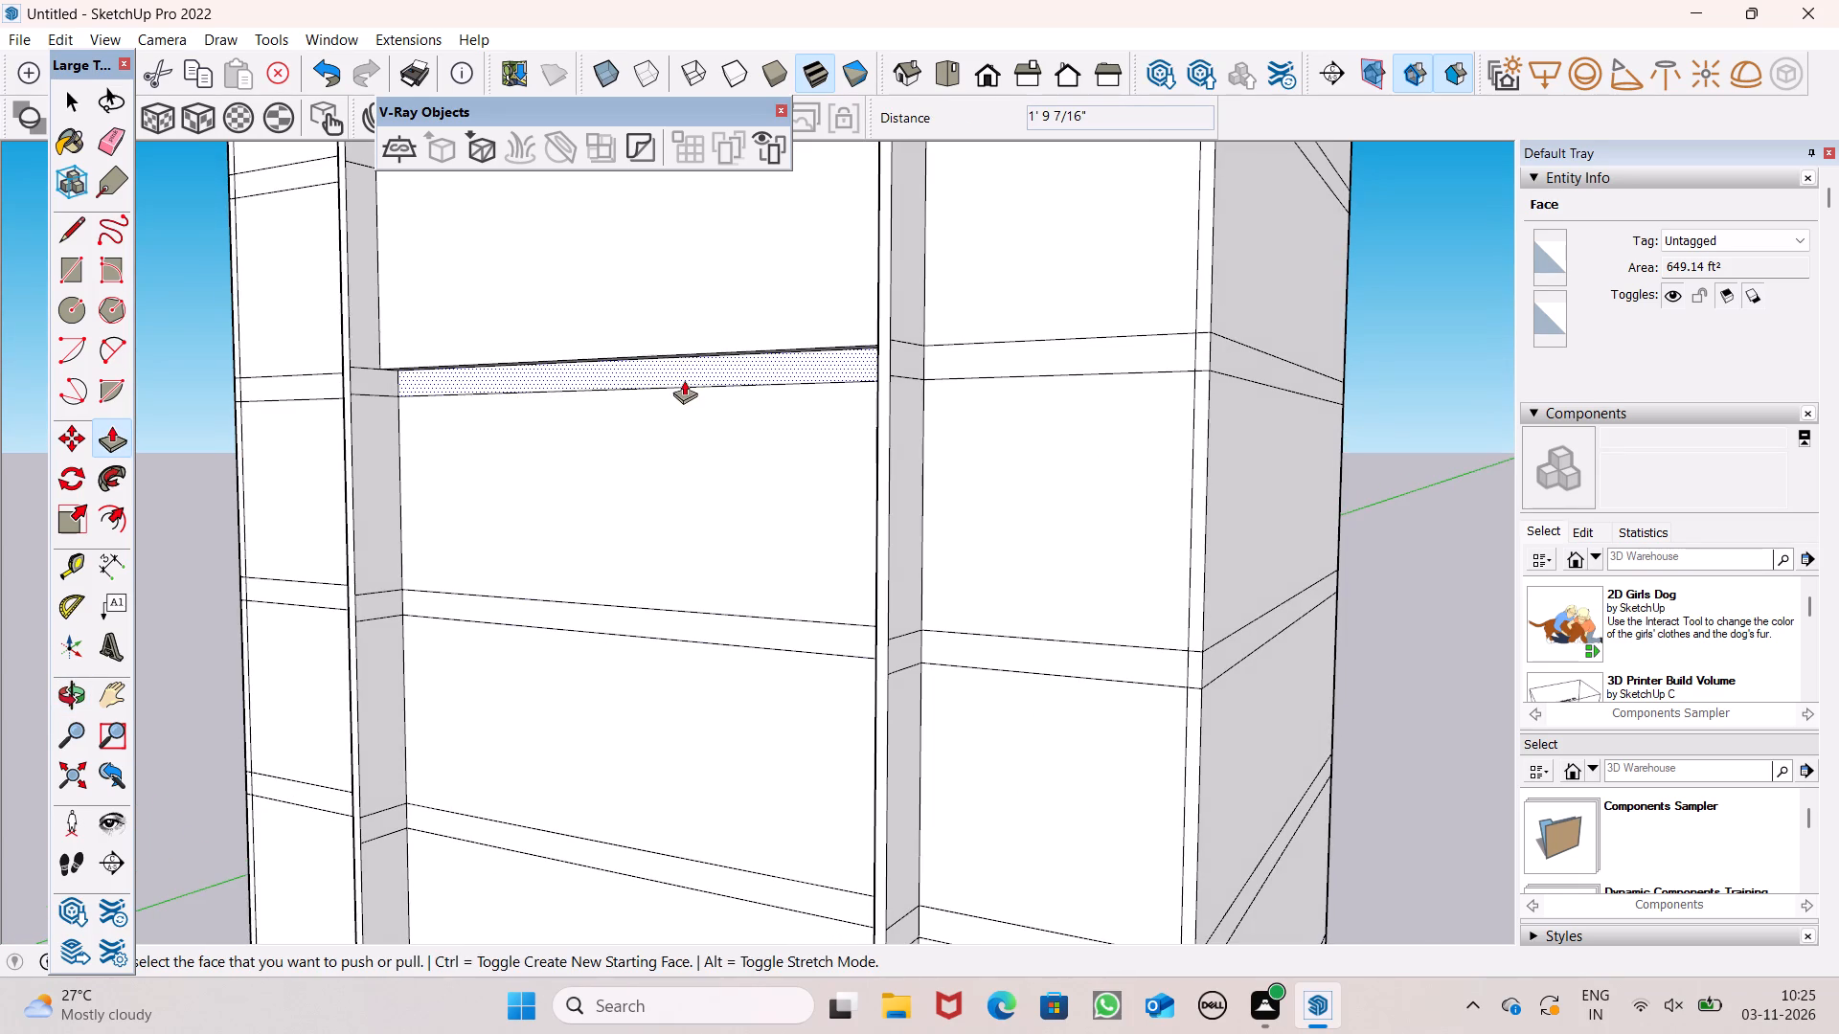
pyautogui.moveTo(685, 379); pyautogui.dragTo(644, 326)
pyautogui.moveTo(591, 485); pyautogui.dragTo(597, 375)
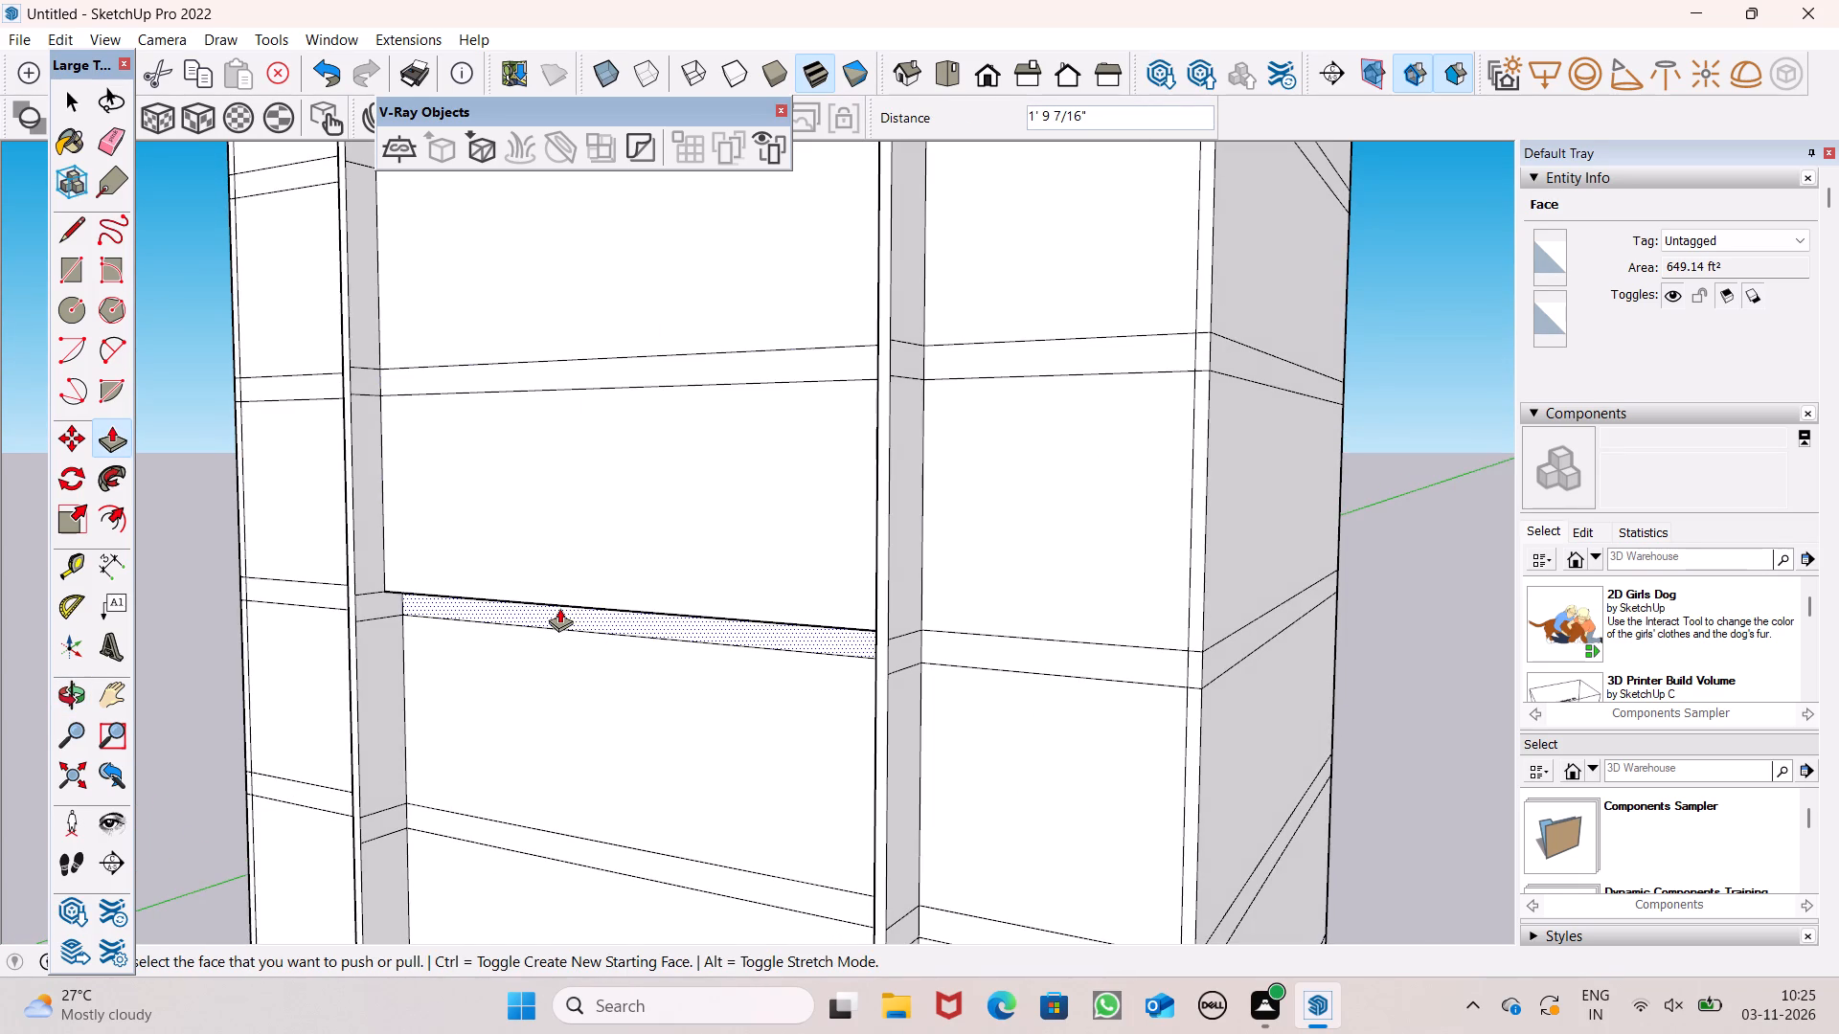
pyautogui.moveTo(545, 602); pyautogui.dragTo(535, 550)
pyautogui.hotkey('ctrl', 'z')
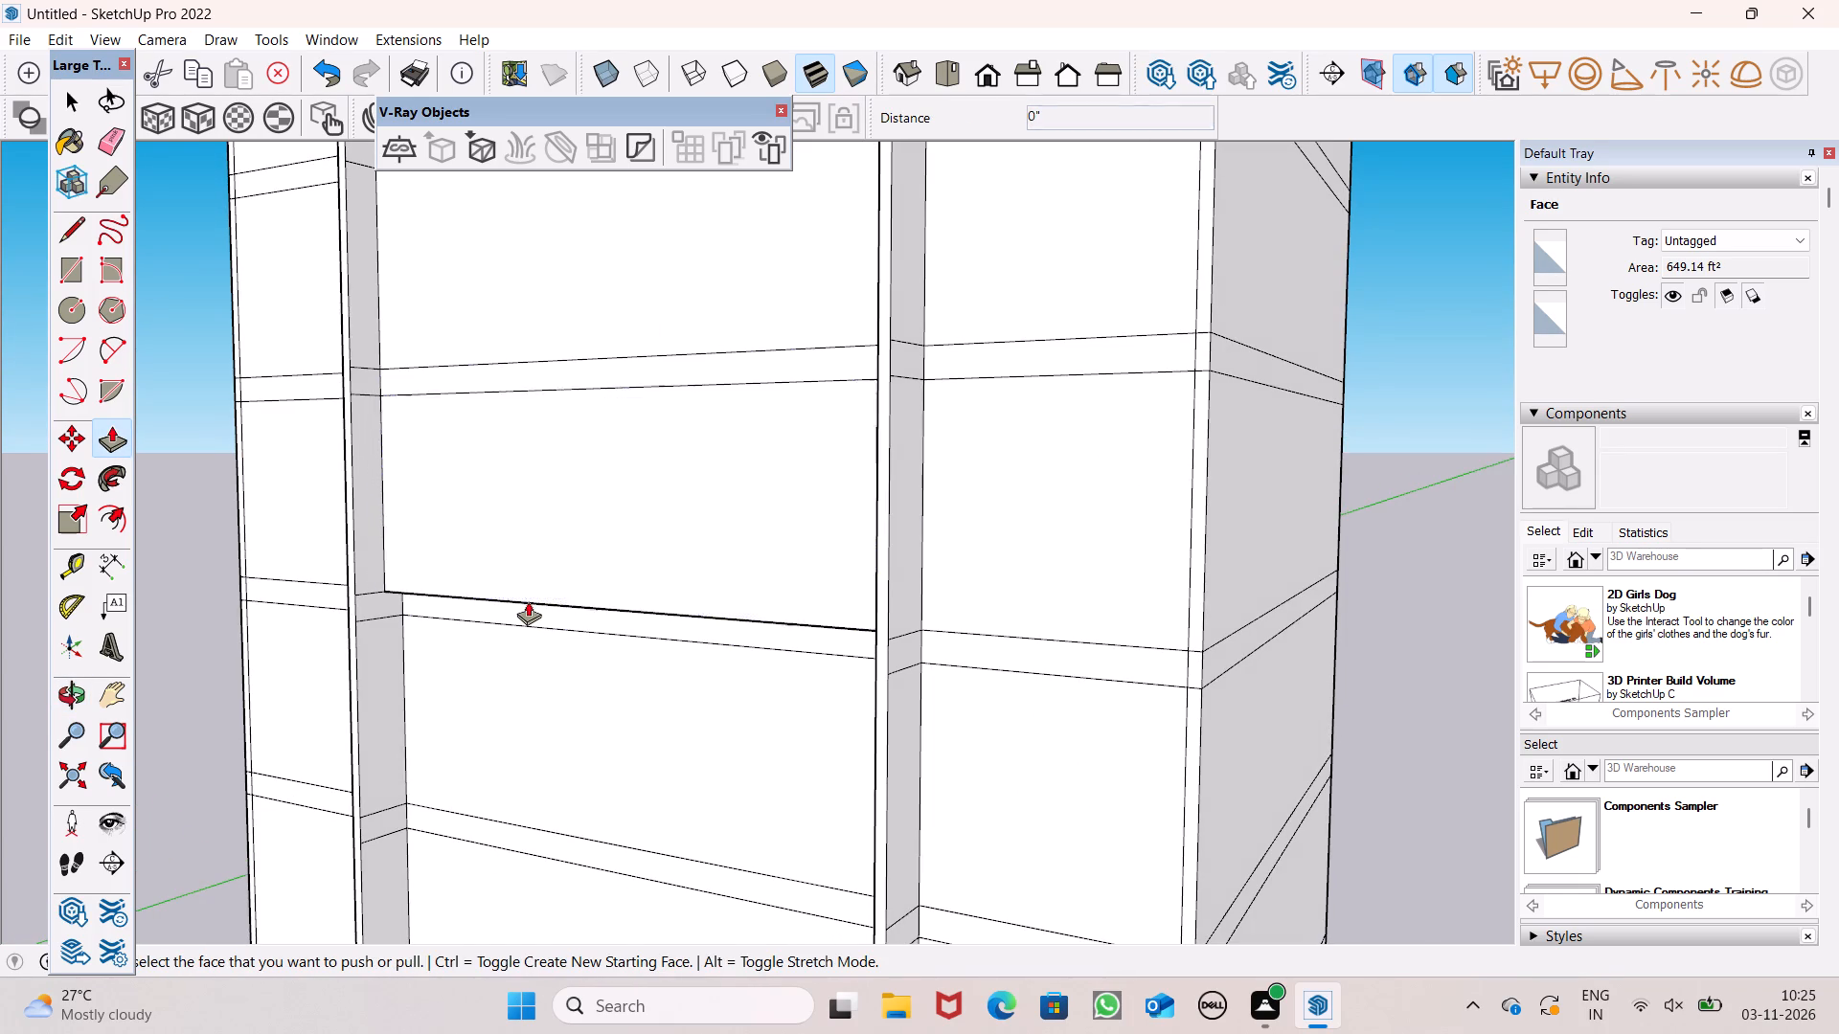
pyautogui.moveTo(542, 618); pyautogui.dragTo(533, 539)
pyautogui.moveTo(539, 723); pyautogui.dragTo(541, 603)
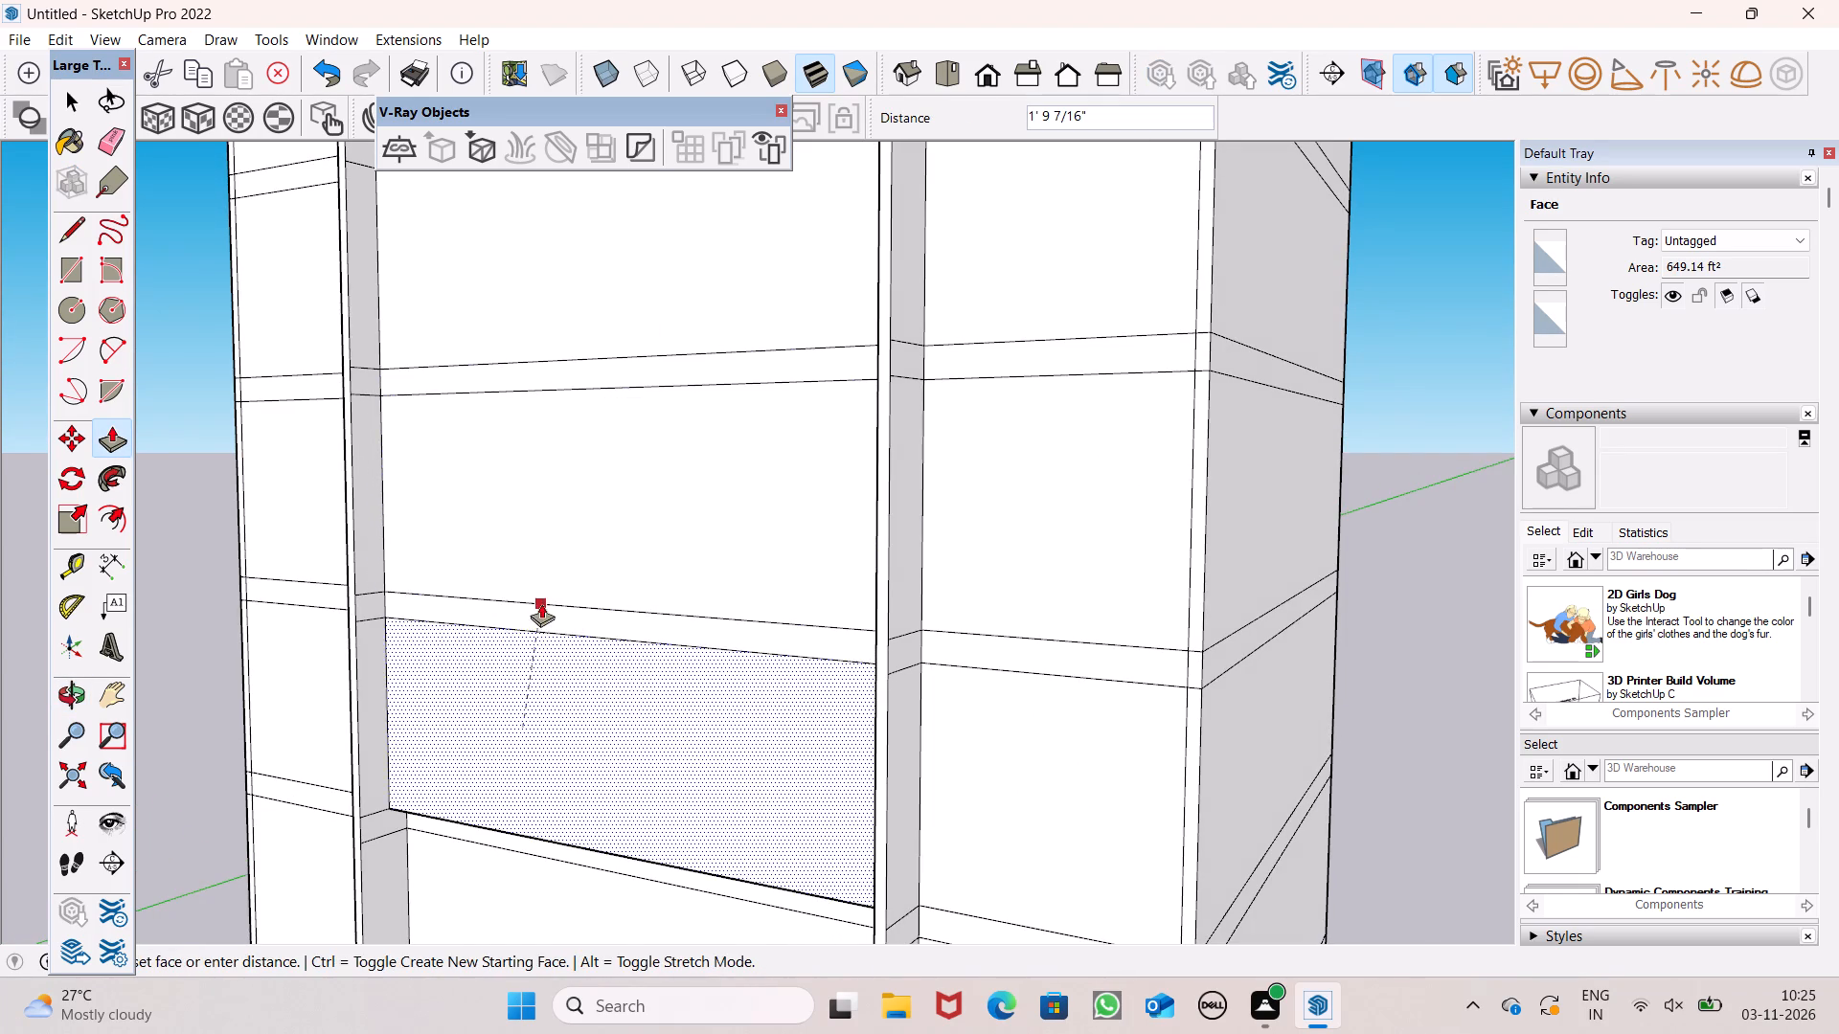
pyautogui.moveTo(541, 603); pyautogui.dragTo(544, 598)
# Push/Pull the lowest dividing band and the ground-level panel between the fins outward to the same 1' 9 7/16" depth.
pyautogui.scroll(-6, 558, 548)
pyautogui.scroll(7, 653, 775)
pyautogui.moveTo(714, 739); pyautogui.dragTo(631, 647)
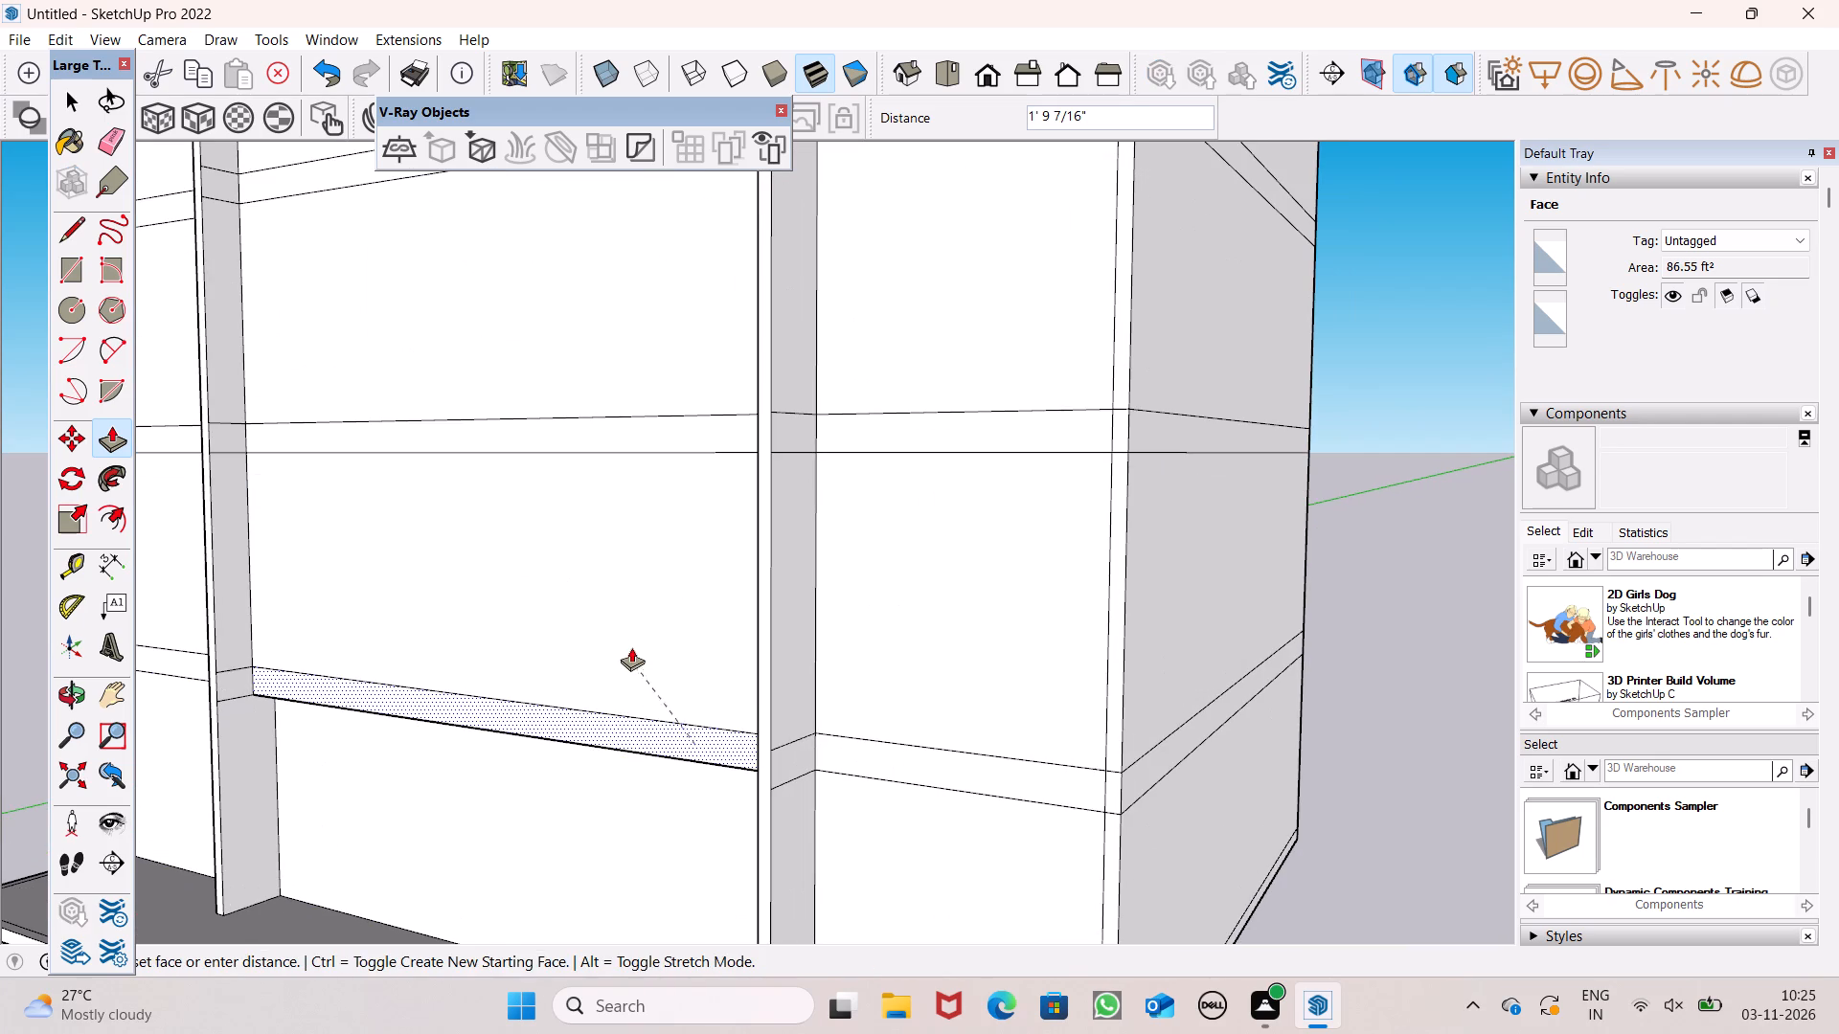
pyautogui.moveTo(631, 647); pyautogui.dragTo(631, 636)
pyautogui.scroll(-4, 631, 631)
pyautogui.moveTo(644, 761); pyautogui.dragTo(588, 662)
# Examine the projected wall section between the fins and the left fin's outer side.
pyautogui.scroll(-6, 589, 648)
pyautogui.moveTo(590, 680); pyautogui.dragTo(594, 694, button='middle')
pyautogui.scroll(1, 591, 688)
pyautogui.moveTo(594, 694); pyautogui.dragTo(699, 944, button='middle')
pyautogui.scroll(1, 699, 944)
pyautogui.scroll(-5, 511, 664)
pyautogui.moveTo(510, 670); pyautogui.dragTo(461, 815, button='middle')
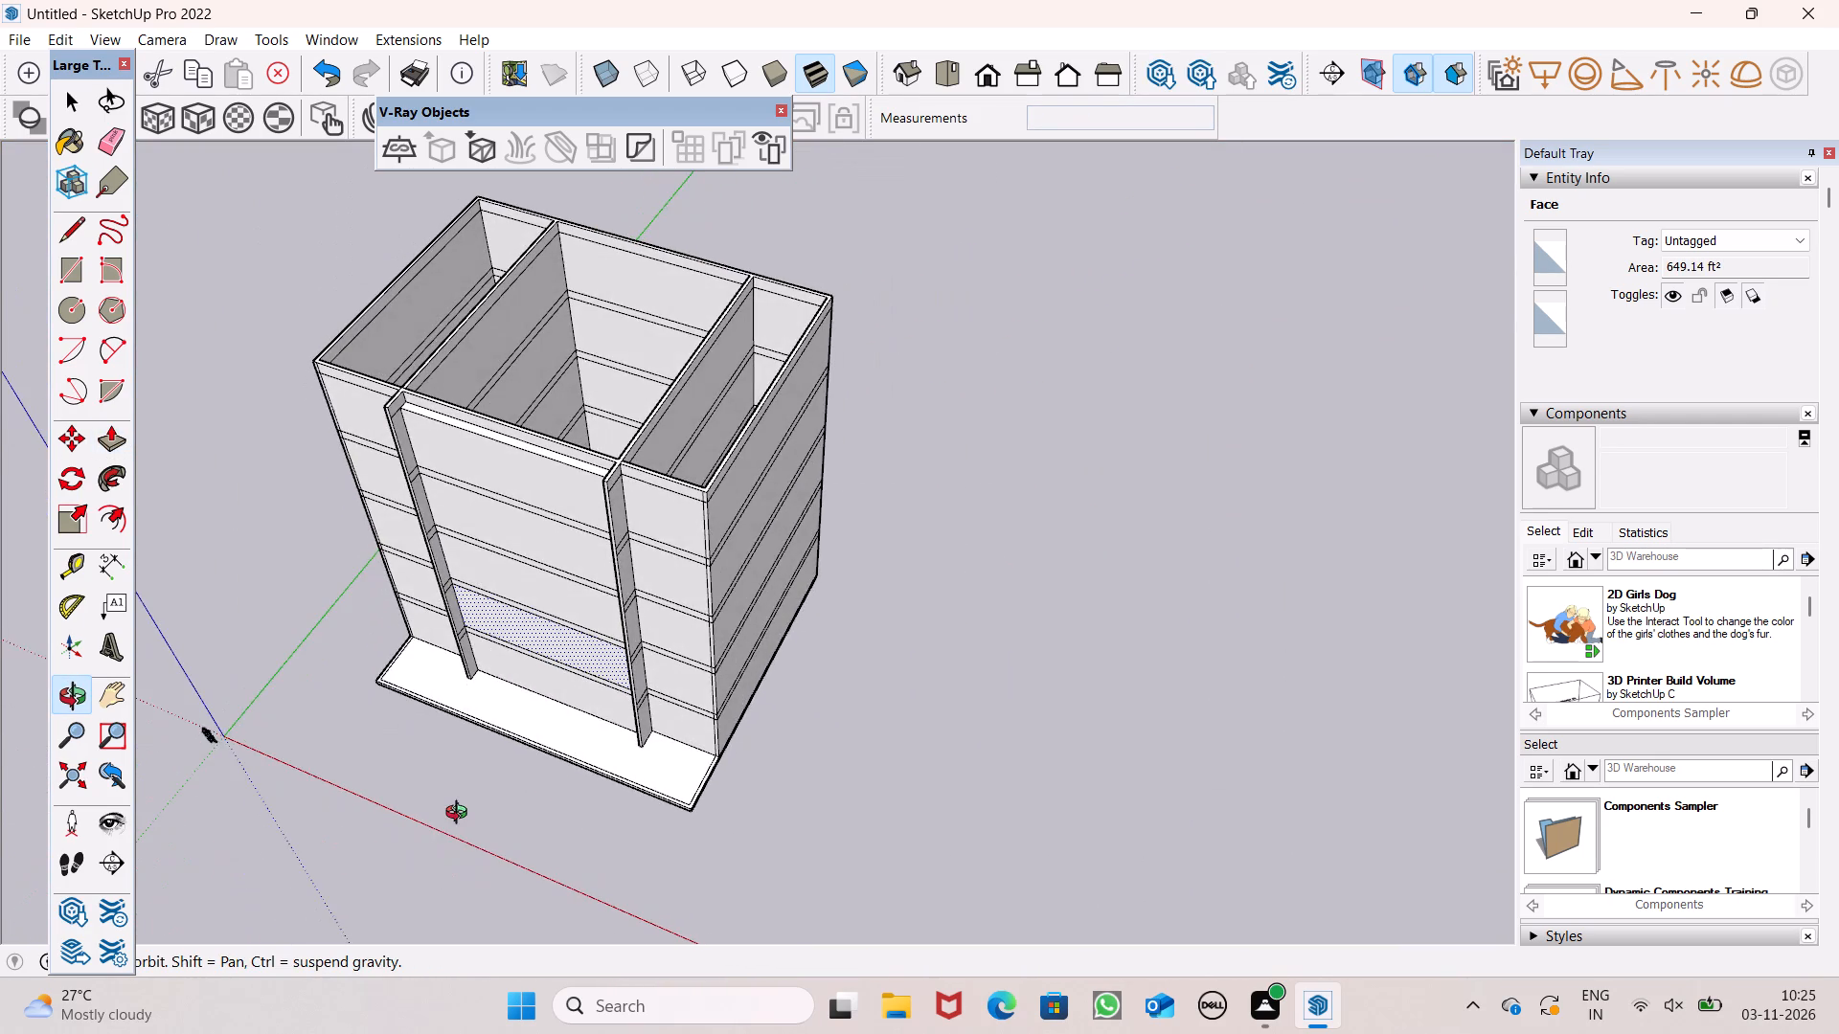
pyautogui.moveTo(461, 815); pyautogui.dragTo(1112, 624, button='middle')
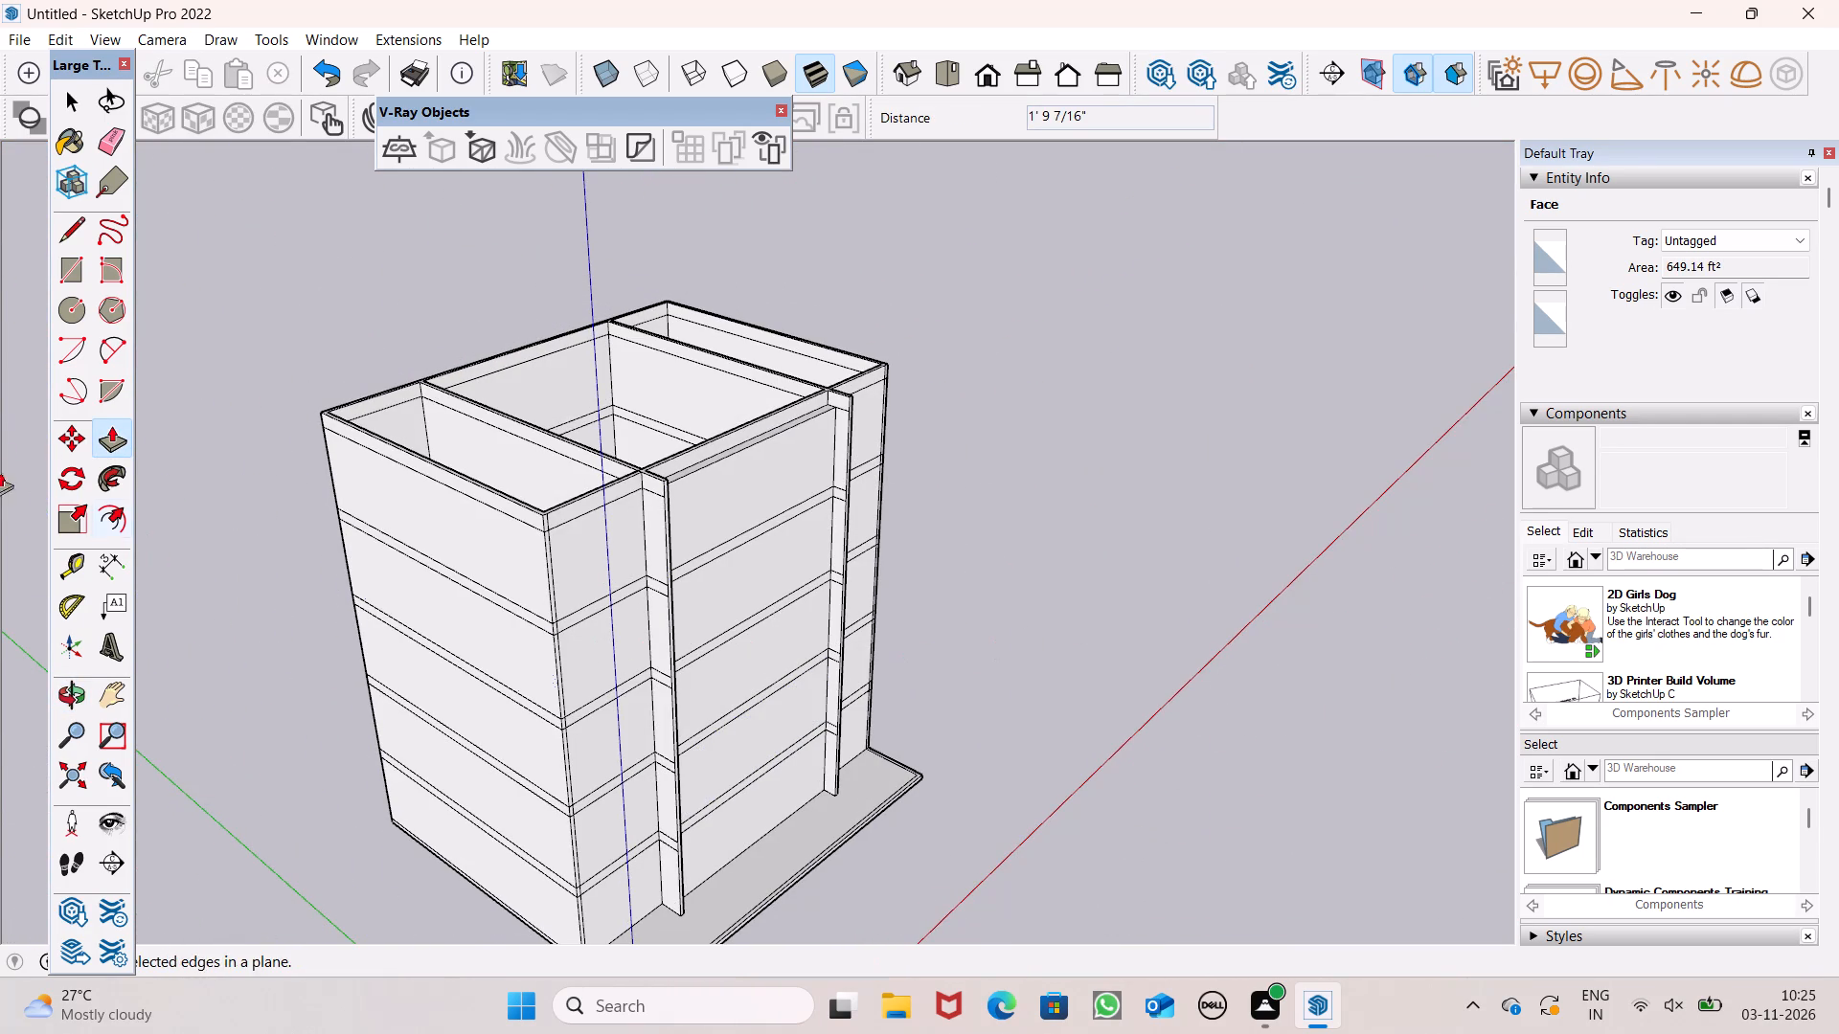
# Erase the horizontal line crossing the left fin's outer side face at the top band.
pyautogui.click(117, 138)
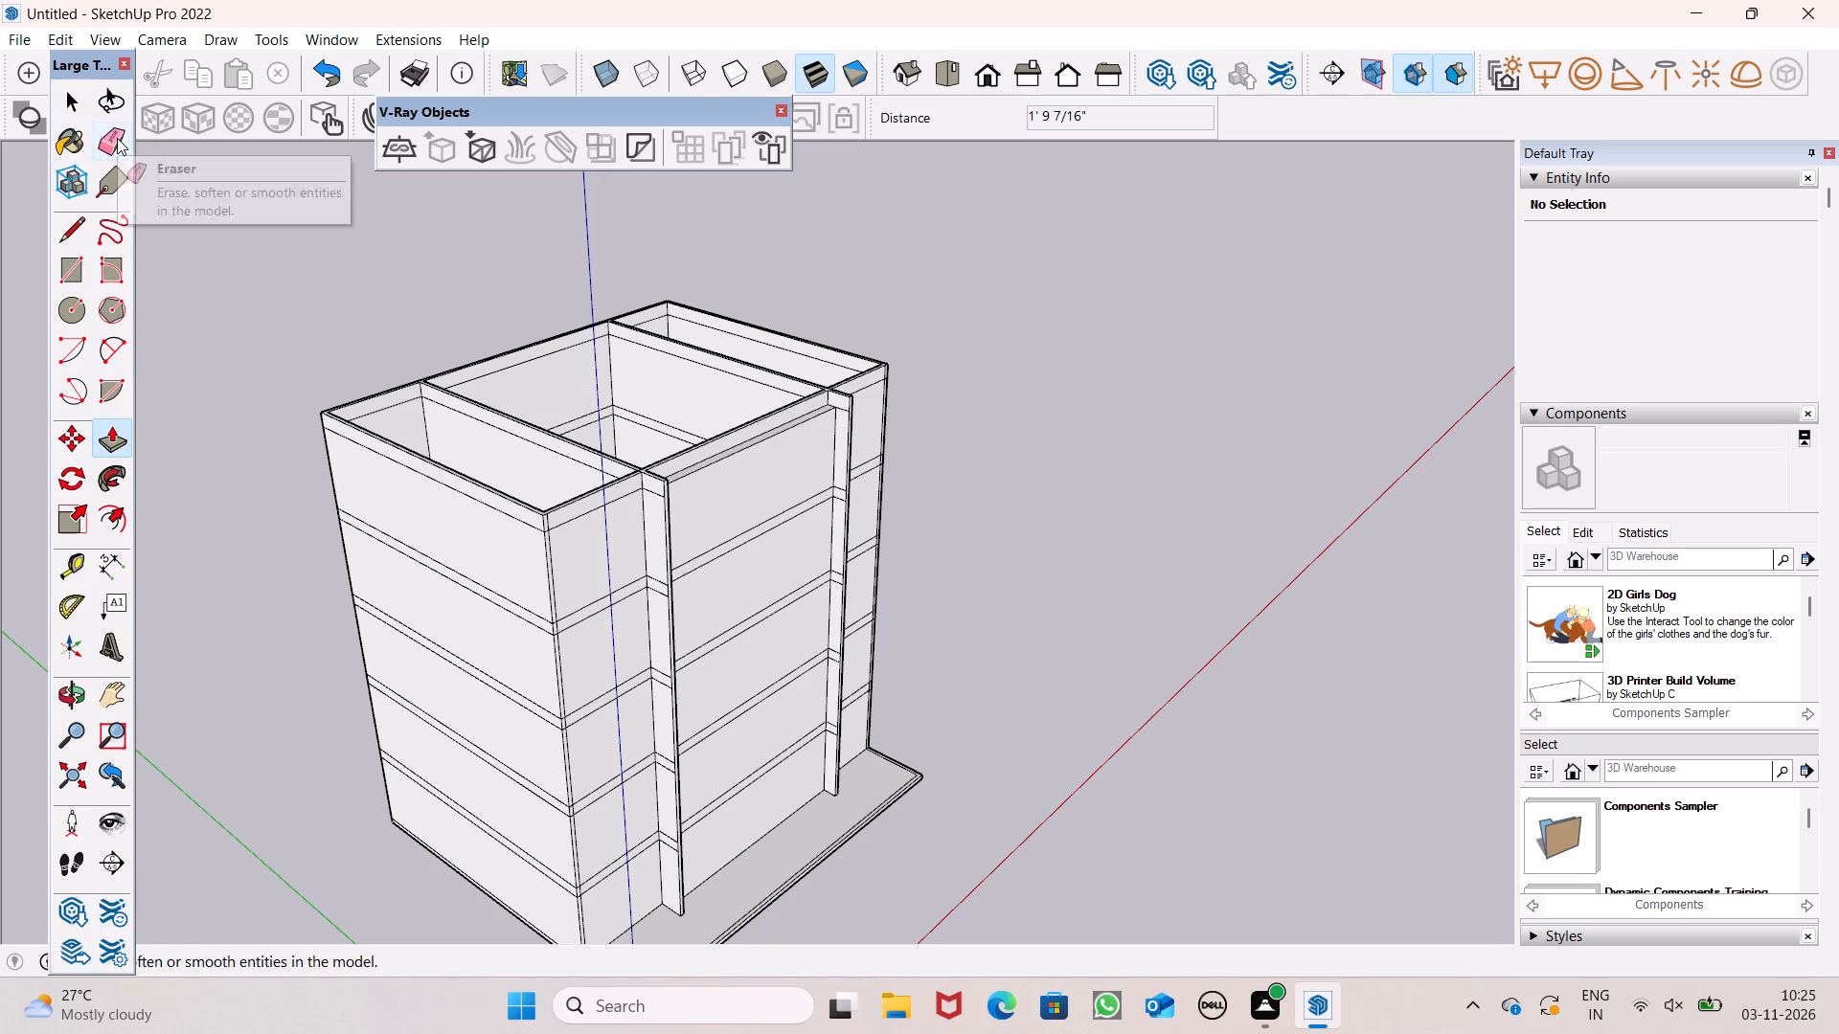
pyautogui.scroll(-3, 268, 254)
pyautogui.moveTo(341, 458); pyautogui.dragTo(589, 563, button='middle')
pyautogui.scroll(7, 653, 608)
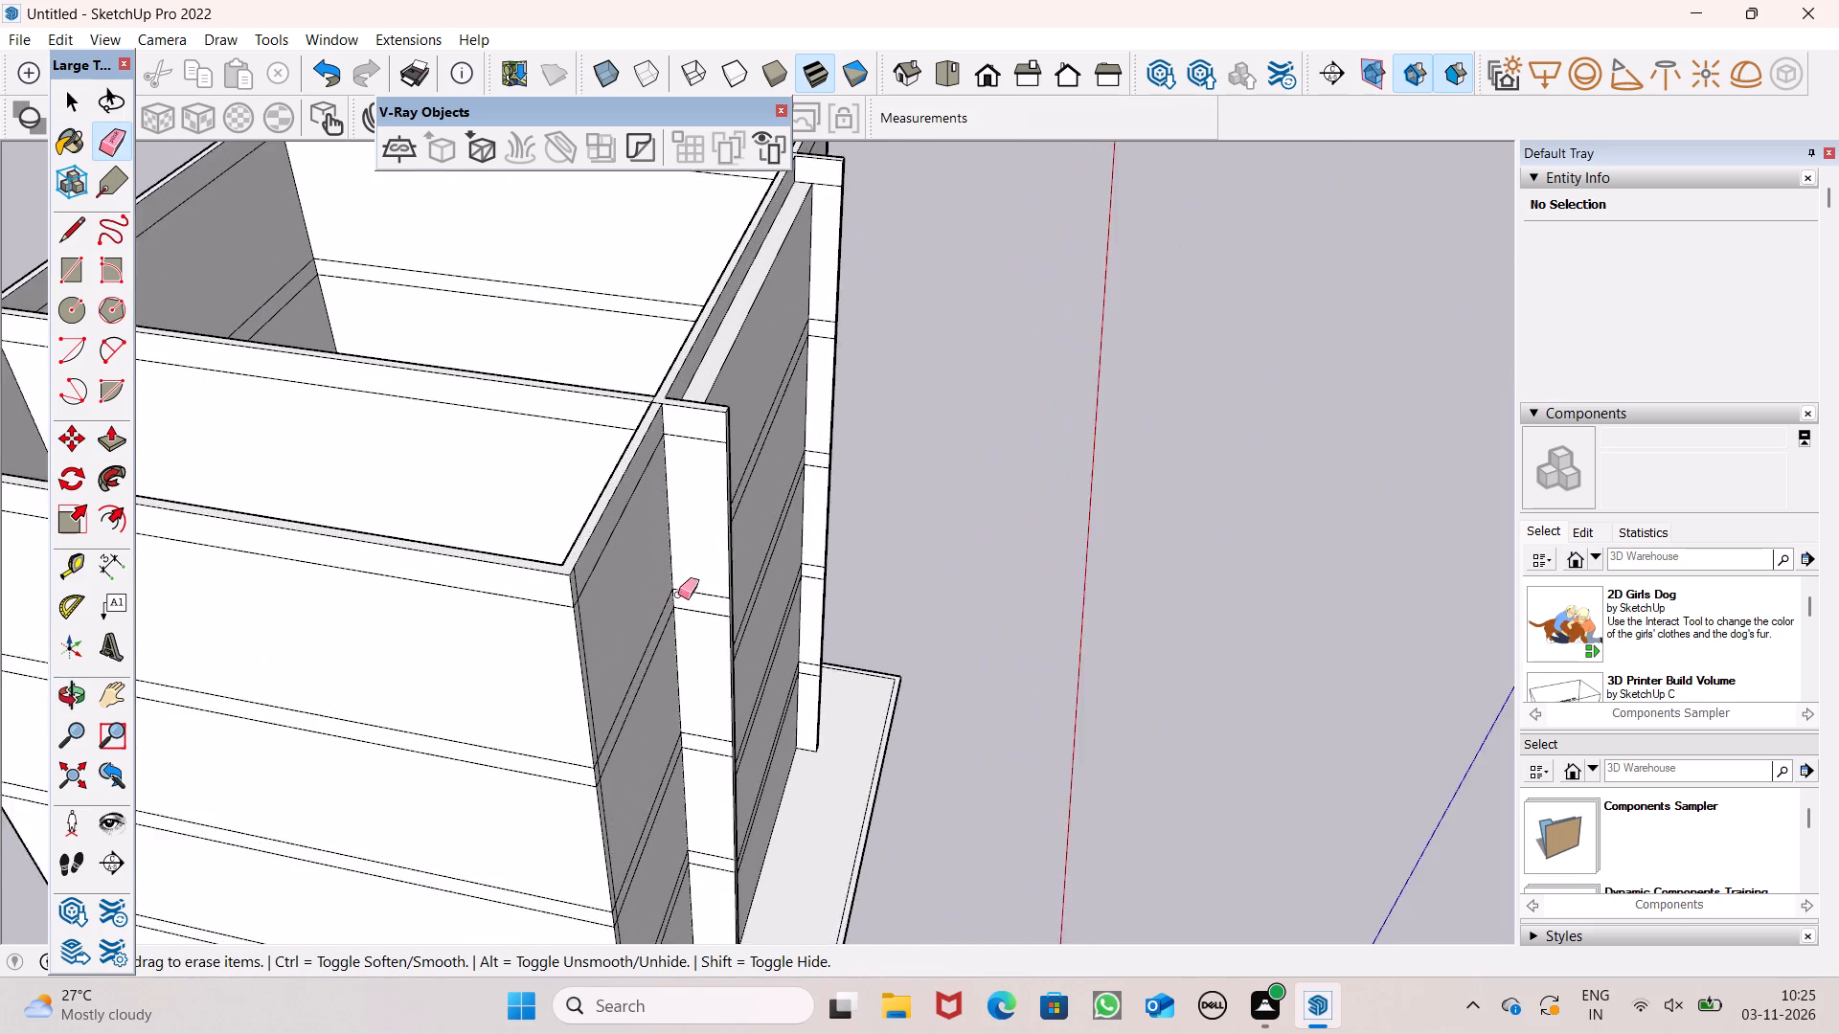
pyautogui.scroll(2, 678, 595)
pyautogui.scroll(5, 686, 457)
pyautogui.moveTo(715, 404); pyautogui.dragTo(710, 470)
pyautogui.moveTo(691, 618); pyautogui.dragTo(694, 634)
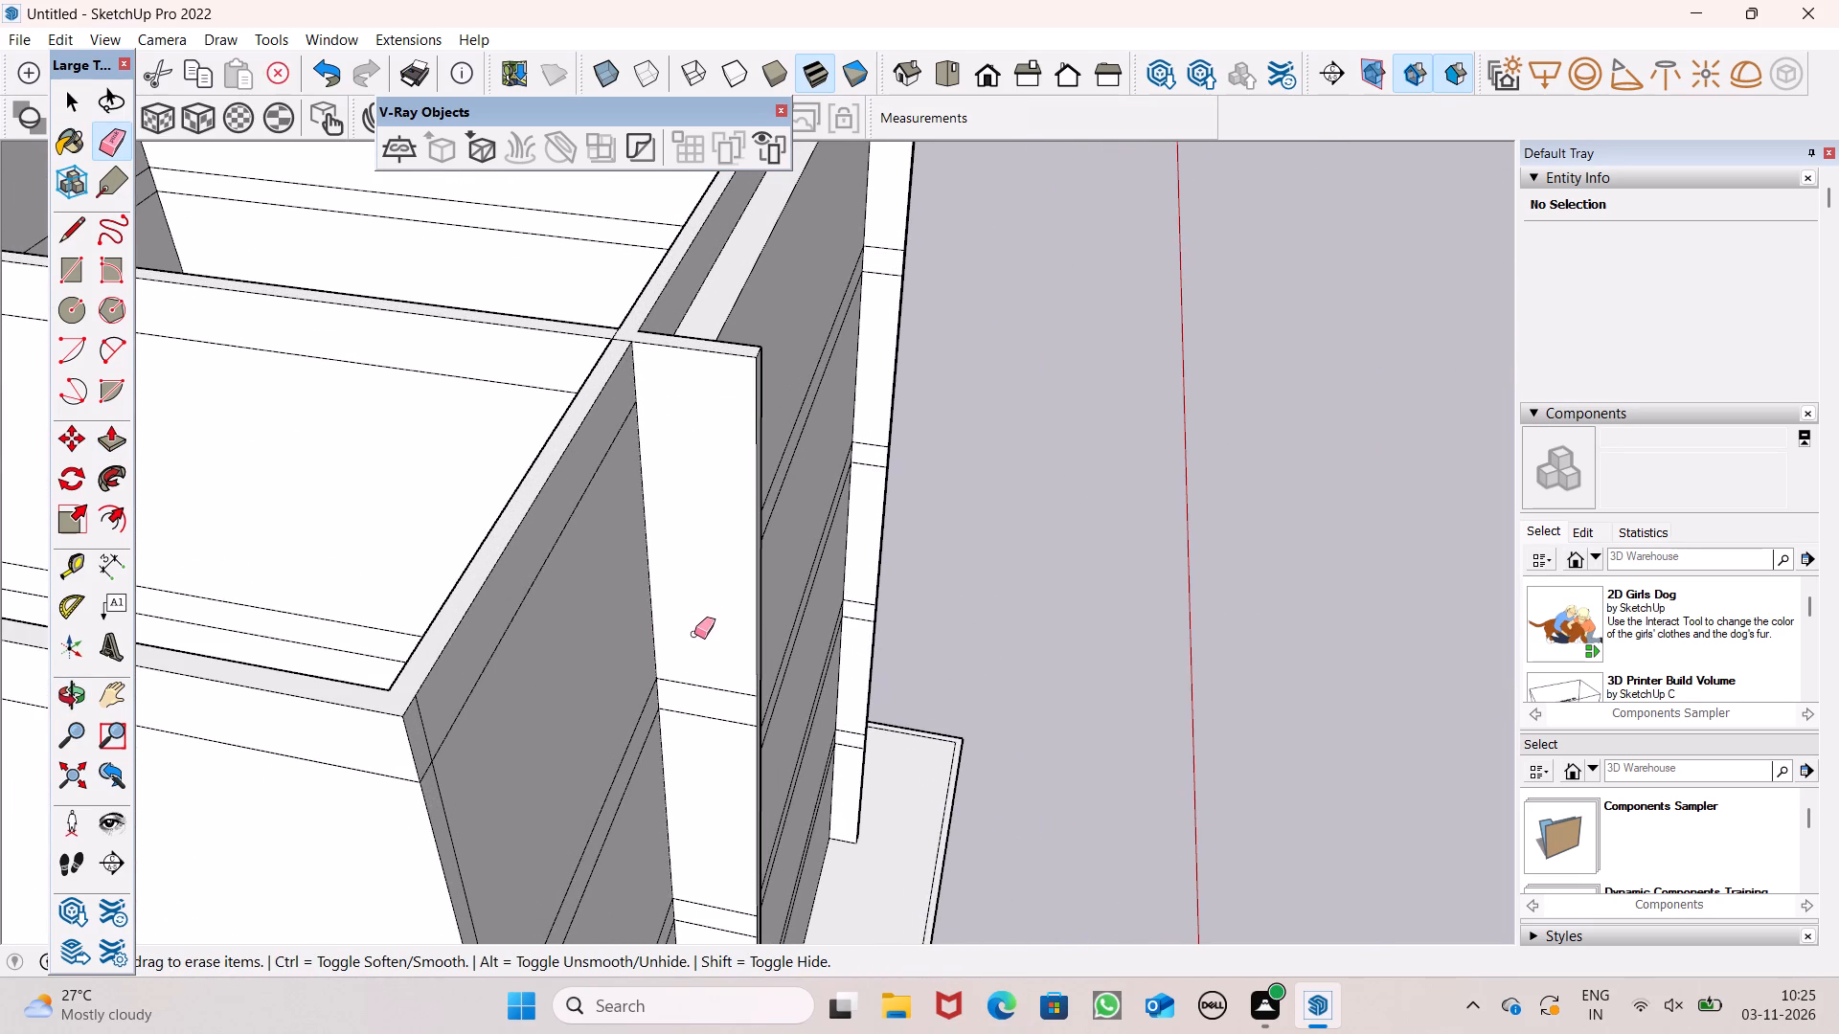
pyautogui.moveTo(694, 634); pyautogui.dragTo(696, 680)
# Erase the horizontal line pairs crossing the left fin's outer side face at the upper two dividing bands.
pyautogui.scroll(-6, 457, 340)
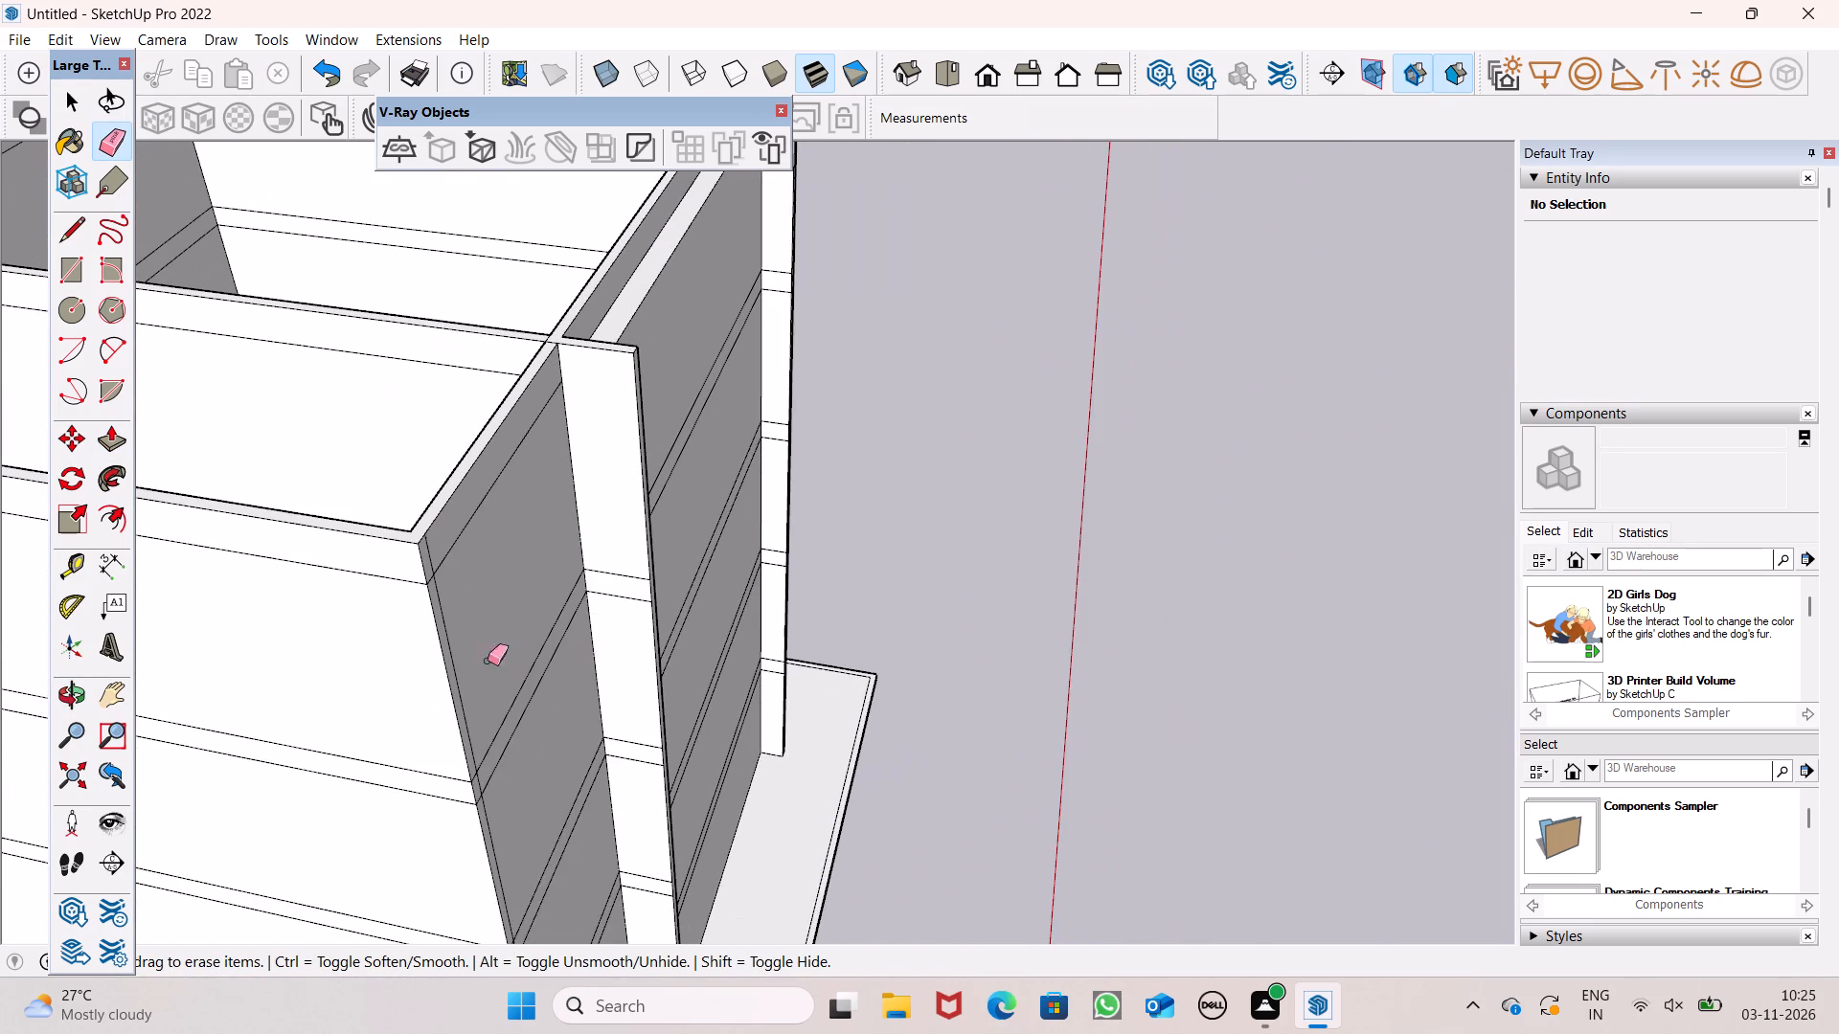
pyautogui.moveTo(496, 691); pyautogui.dragTo(580, 643, button='middle')
pyautogui.scroll(-7, 591, 627)
pyautogui.scroll(6, 659, 686)
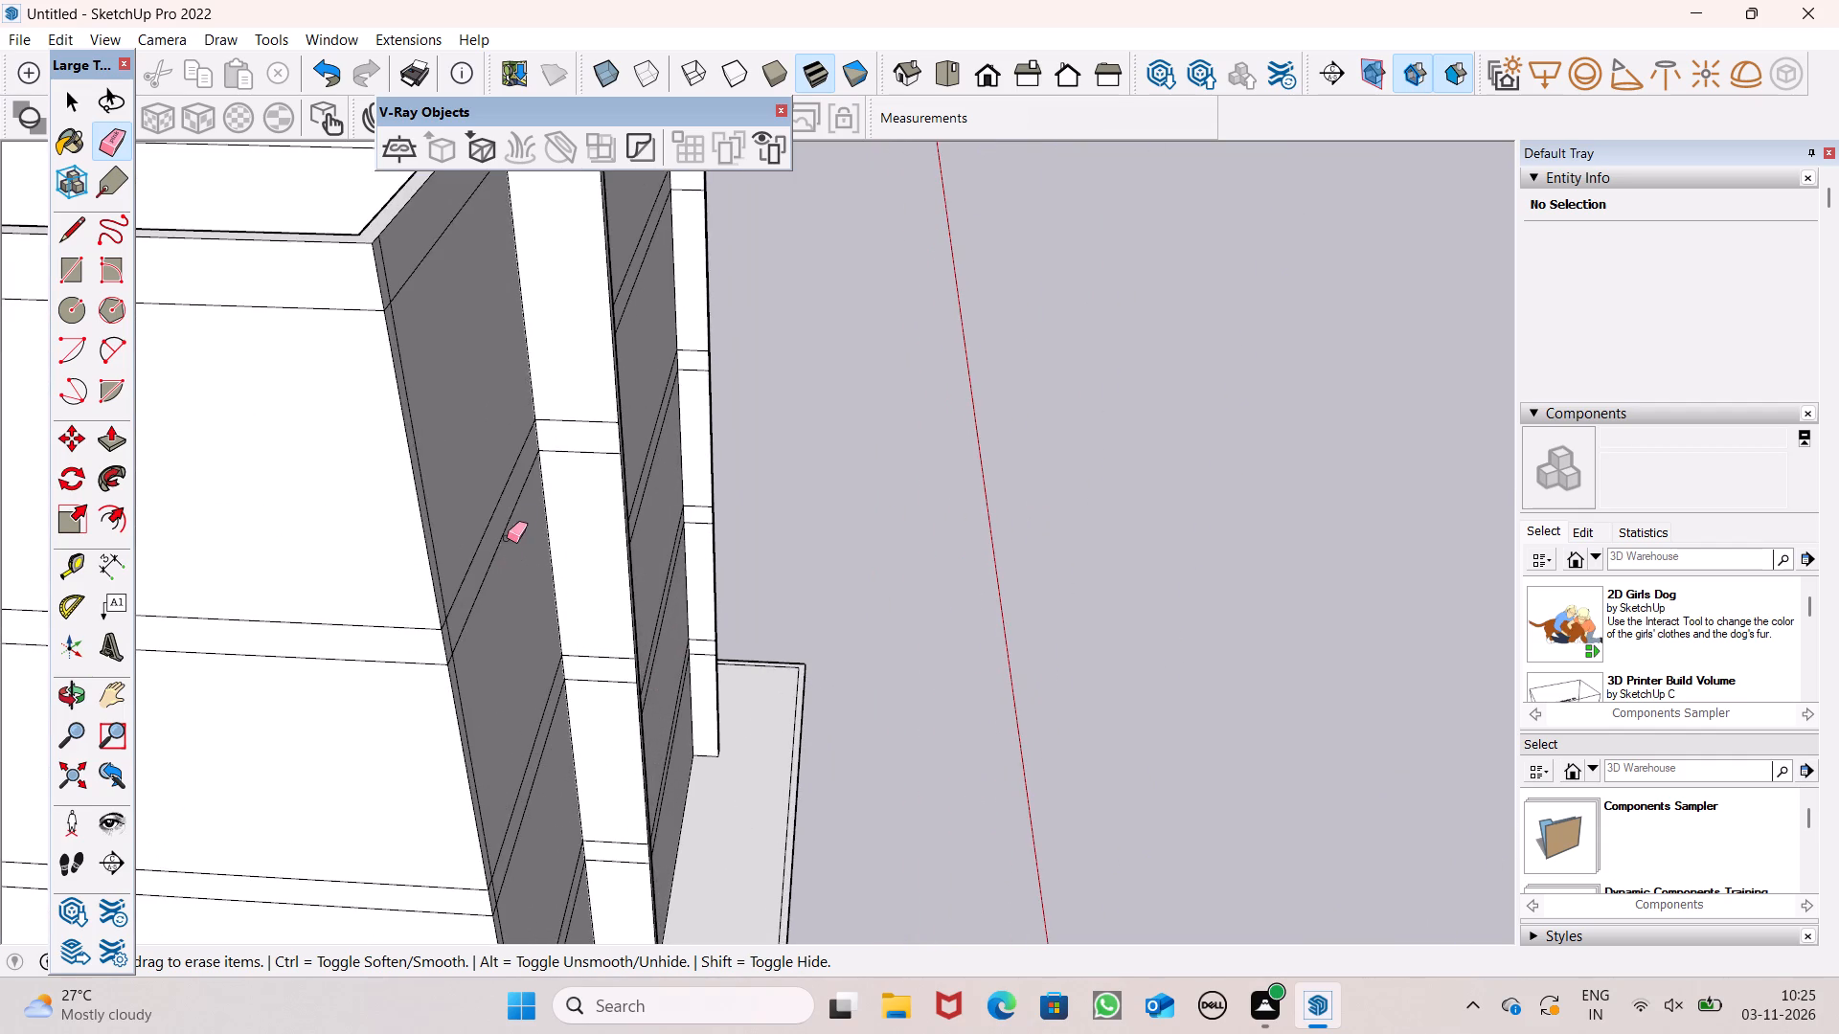
pyautogui.scroll(5, 521, 487)
pyautogui.moveTo(587, 381); pyautogui.dragTo(602, 466)
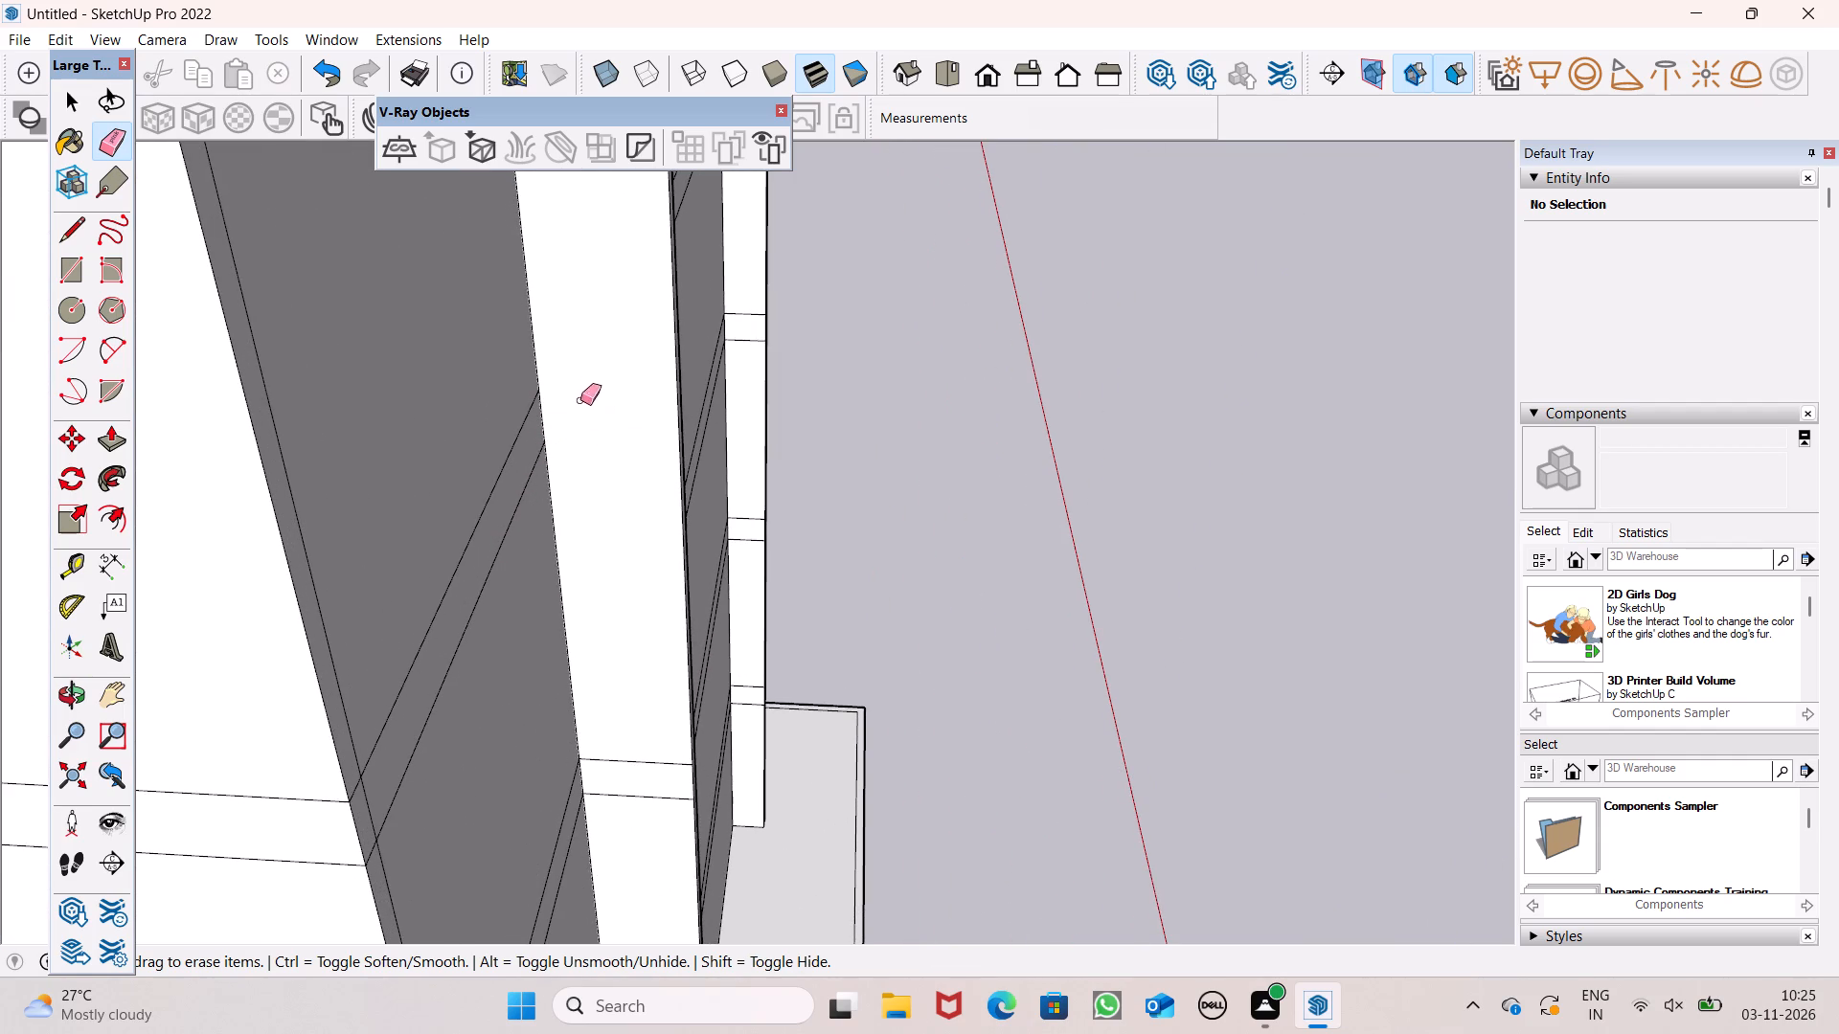
pyautogui.scroll(-6, 540, 324)
pyautogui.scroll(4, 596, 625)
pyautogui.moveTo(597, 509); pyautogui.dragTo(600, 634)
# Erase the horizontal line pairs crossing the left fin's outer side face at the lower two dividing bands.
pyautogui.scroll(-7, 535, 422)
pyautogui.scroll(-2, 524, 506)
pyautogui.scroll(3, 576, 687)
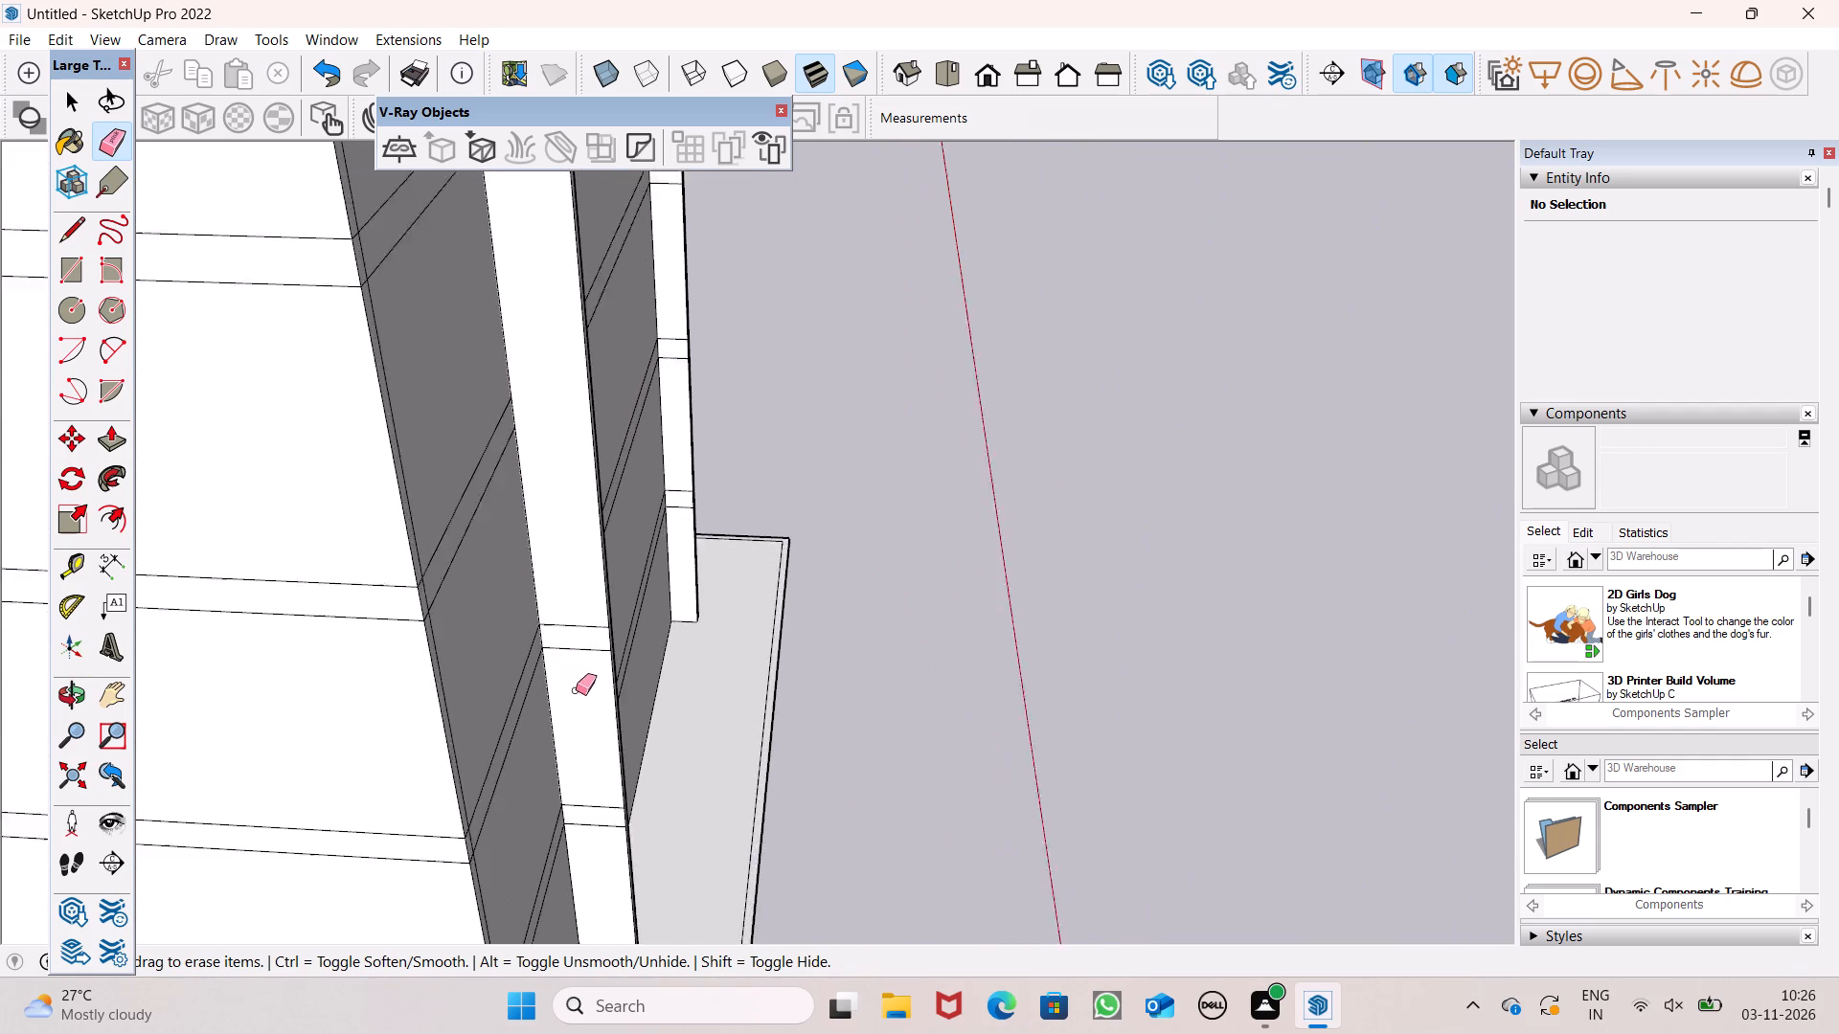
pyautogui.scroll(3, 576, 690)
pyautogui.moveTo(570, 598); pyautogui.dragTo(578, 649)
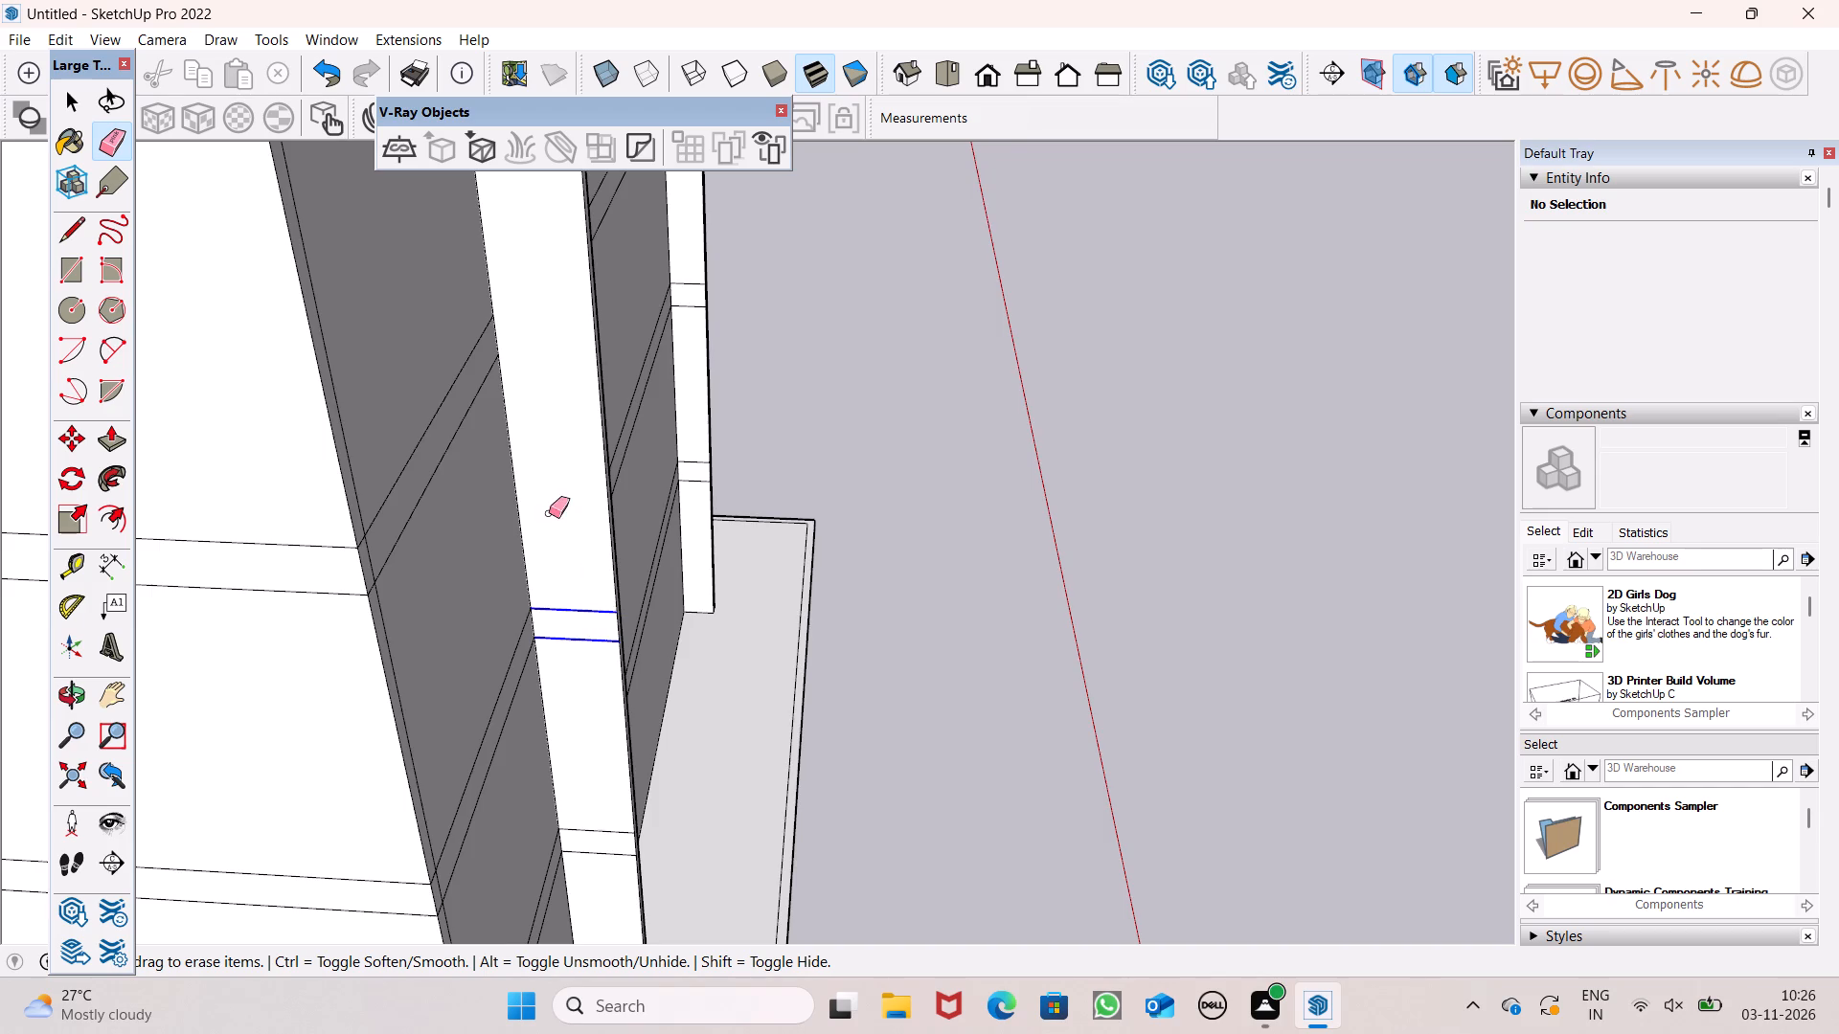
pyautogui.scroll(-7, 549, 513)
pyautogui.scroll(5, 556, 704)
pyautogui.moveTo(579, 686); pyautogui.dragTo(586, 739)
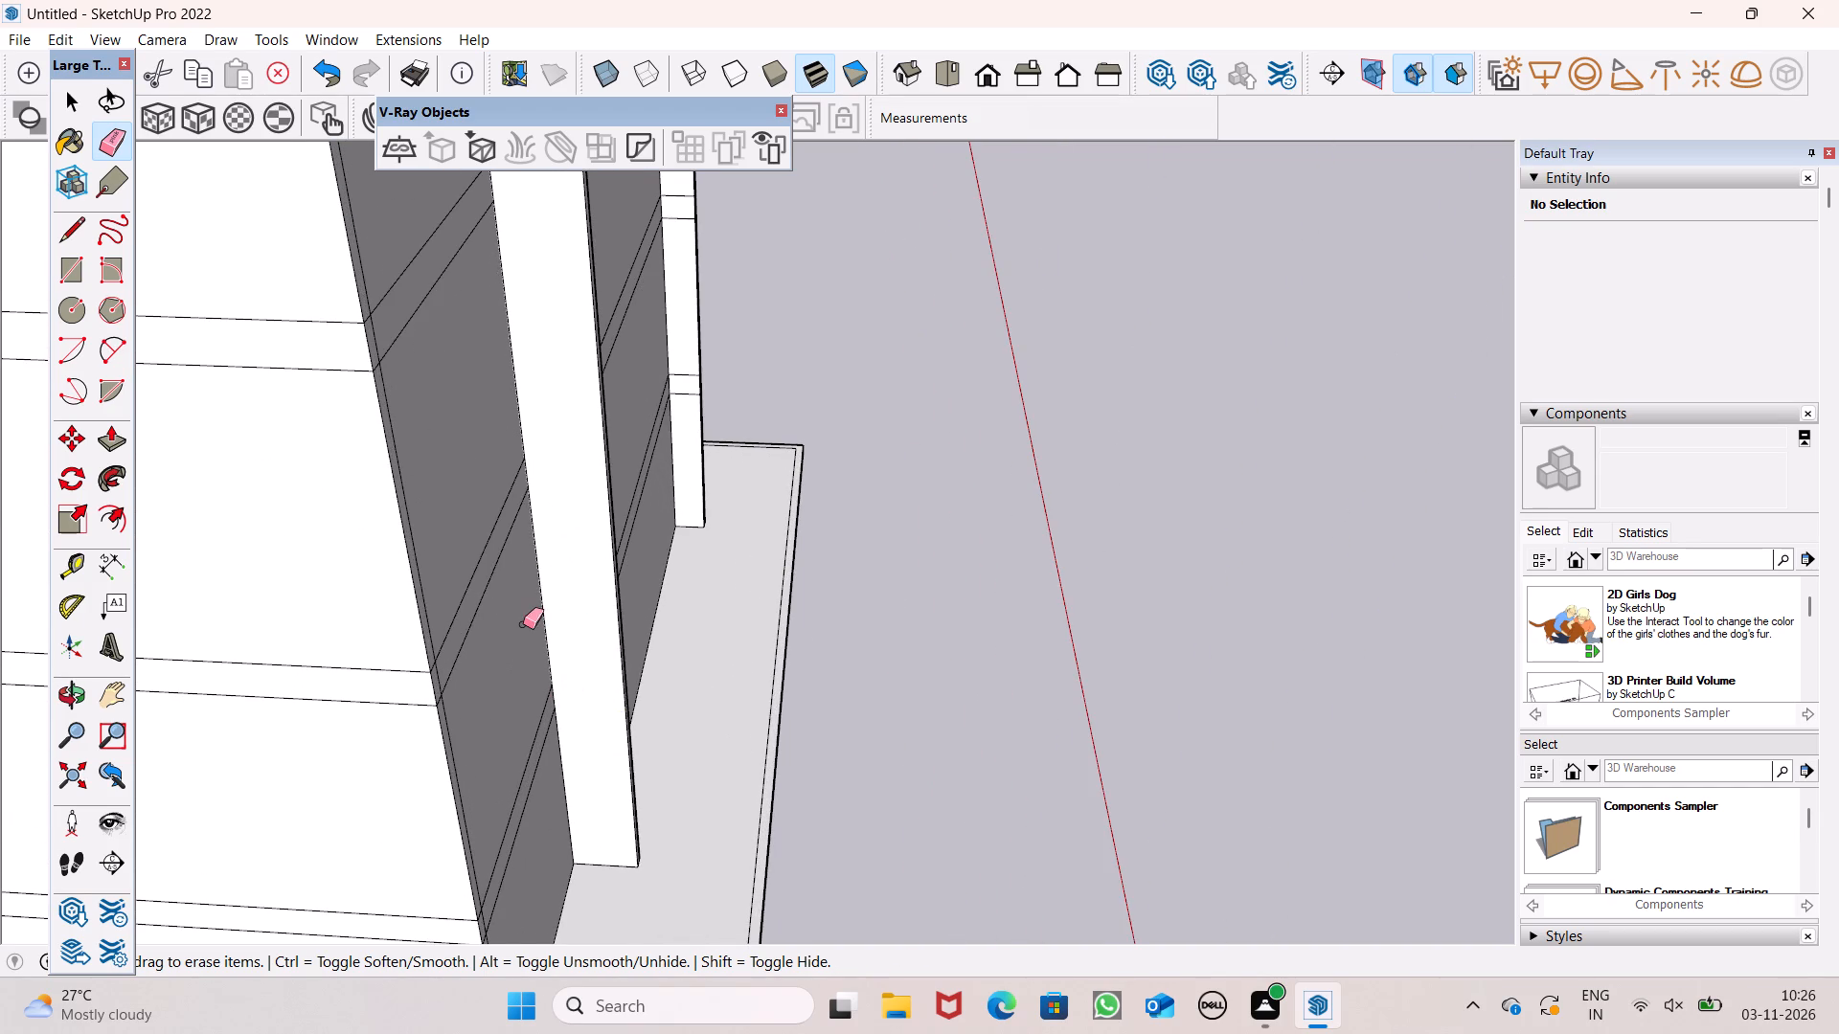
# Erase the horizontal lines crossing the right fin's outer side face at the top band and all four dividing bands.
pyautogui.scroll(-13, 516, 616)
pyautogui.moveTo(565, 641); pyautogui.dragTo(0, 544, button='middle')
pyautogui.scroll(1, 0, 546)
pyautogui.moveTo(856, 536); pyautogui.dragTo(84, 545, button='middle')
pyautogui.scroll(1, 729, 545)
pyautogui.scroll(5, 814, 182)
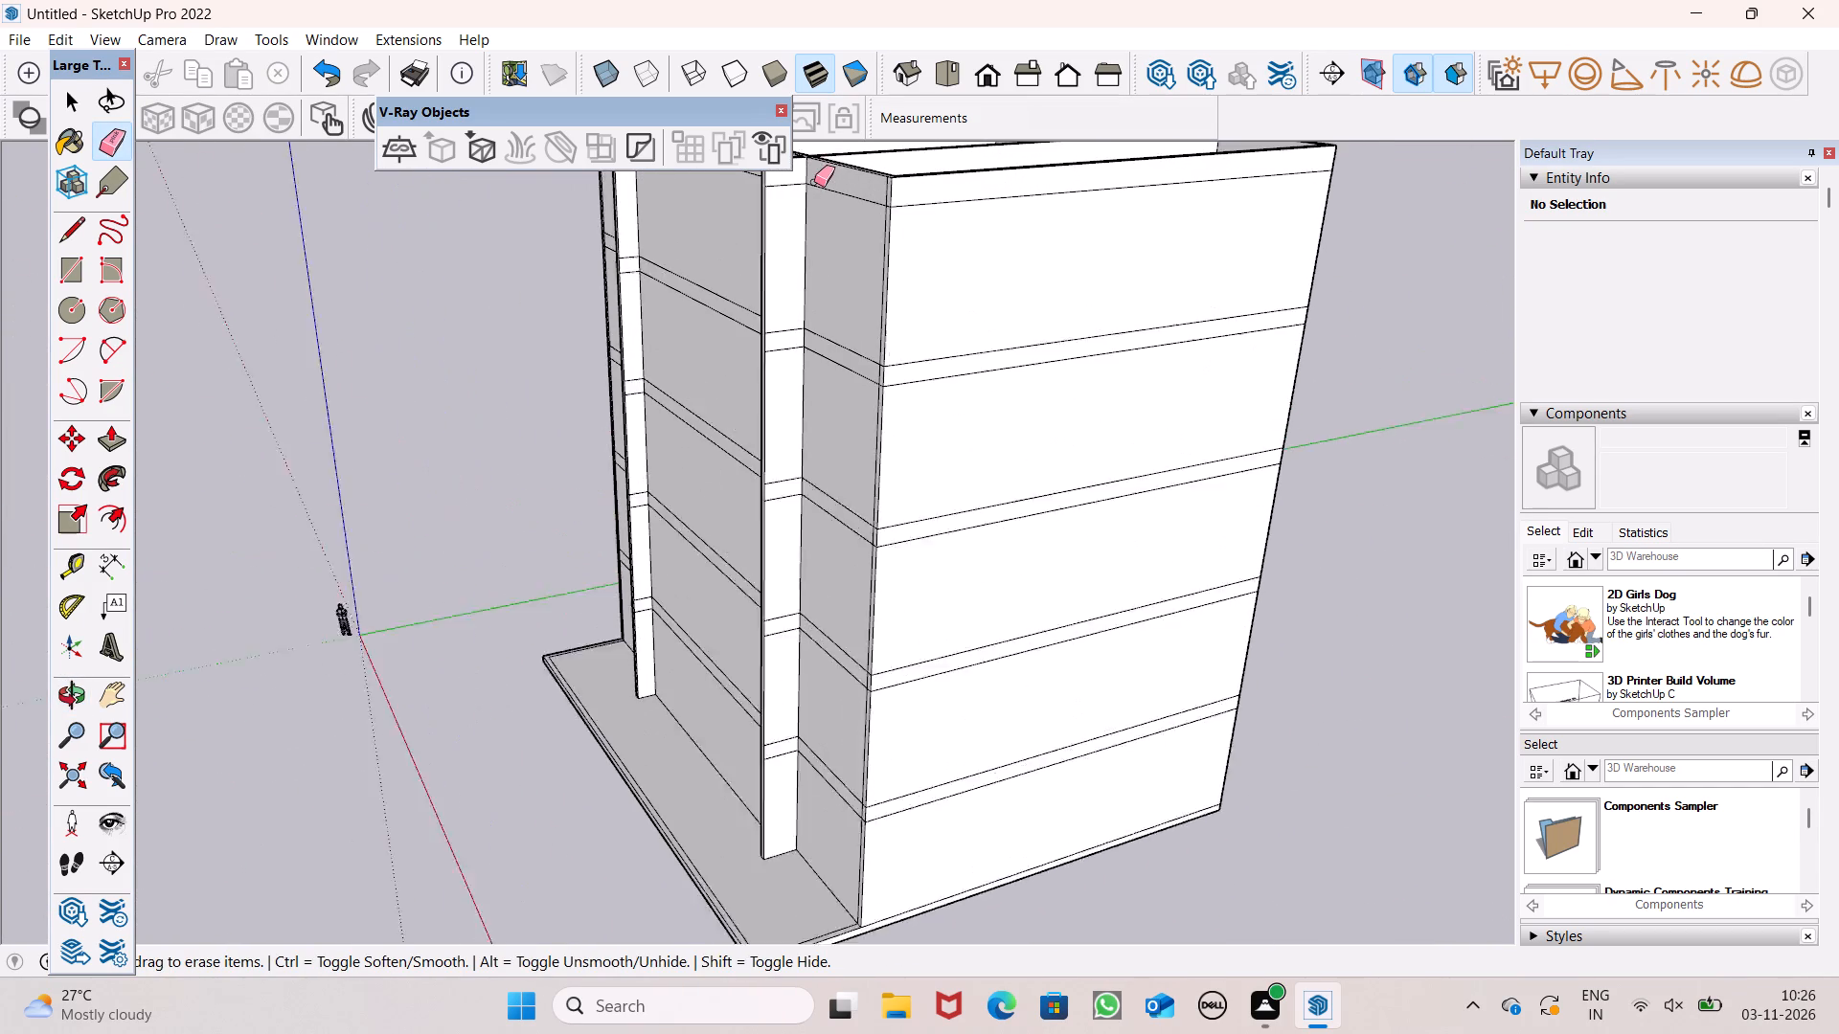
pyautogui.scroll(1, 814, 182)
pyautogui.moveTo(773, 184); pyautogui.dragTo(771, 203)
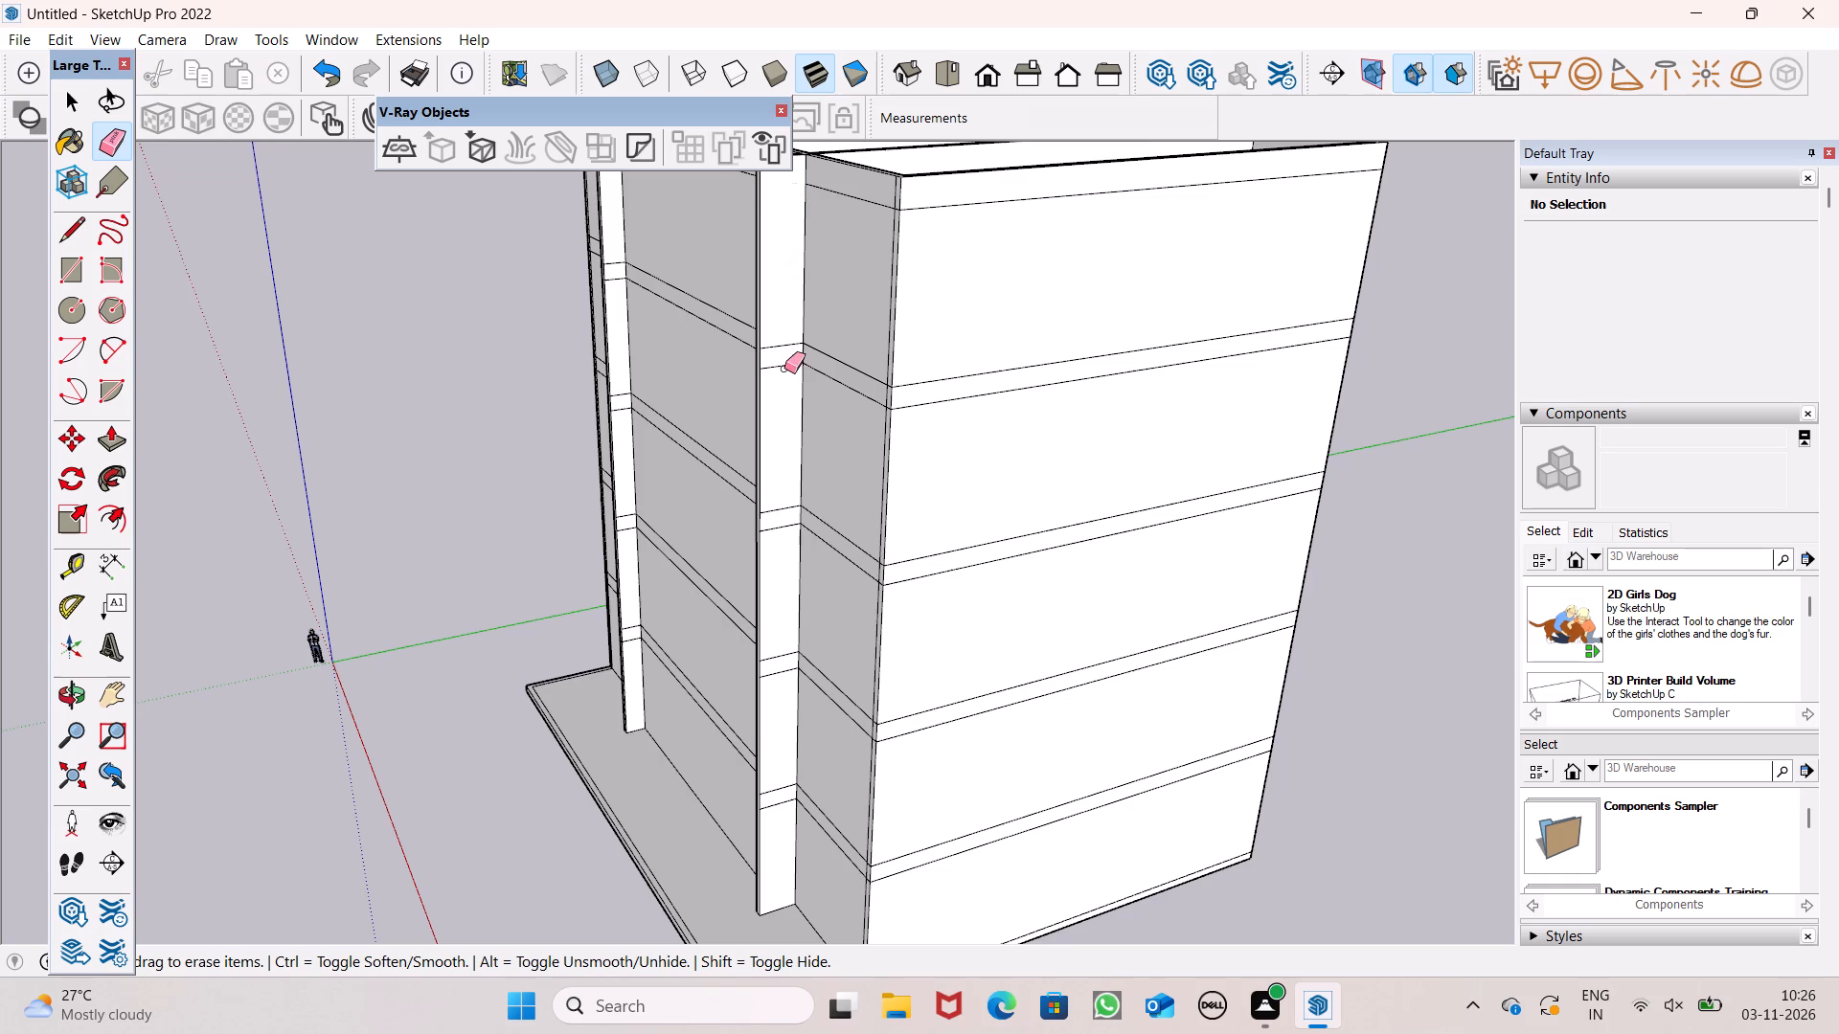
pyautogui.moveTo(780, 324); pyautogui.dragTo(768, 557)
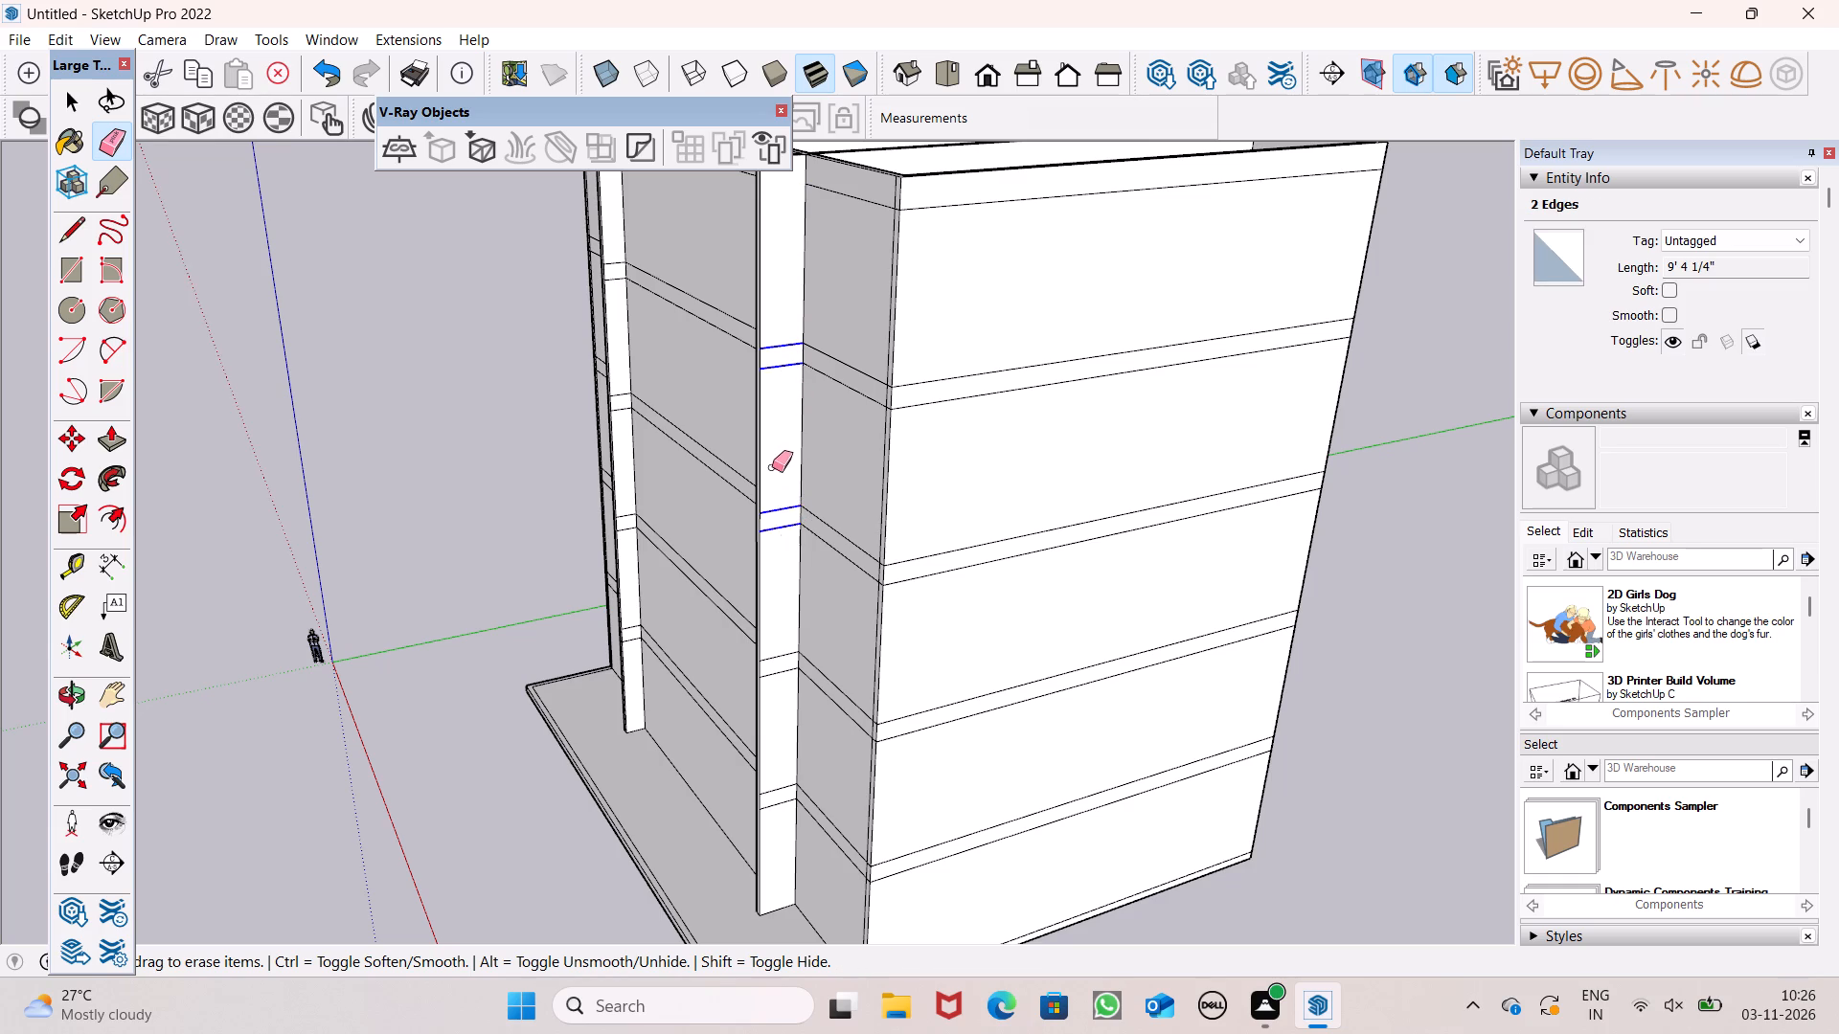
pyautogui.scroll(-5, 774, 423)
pyautogui.scroll(5, 793, 578)
pyautogui.moveTo(763, 542); pyautogui.dragTo(757, 695)
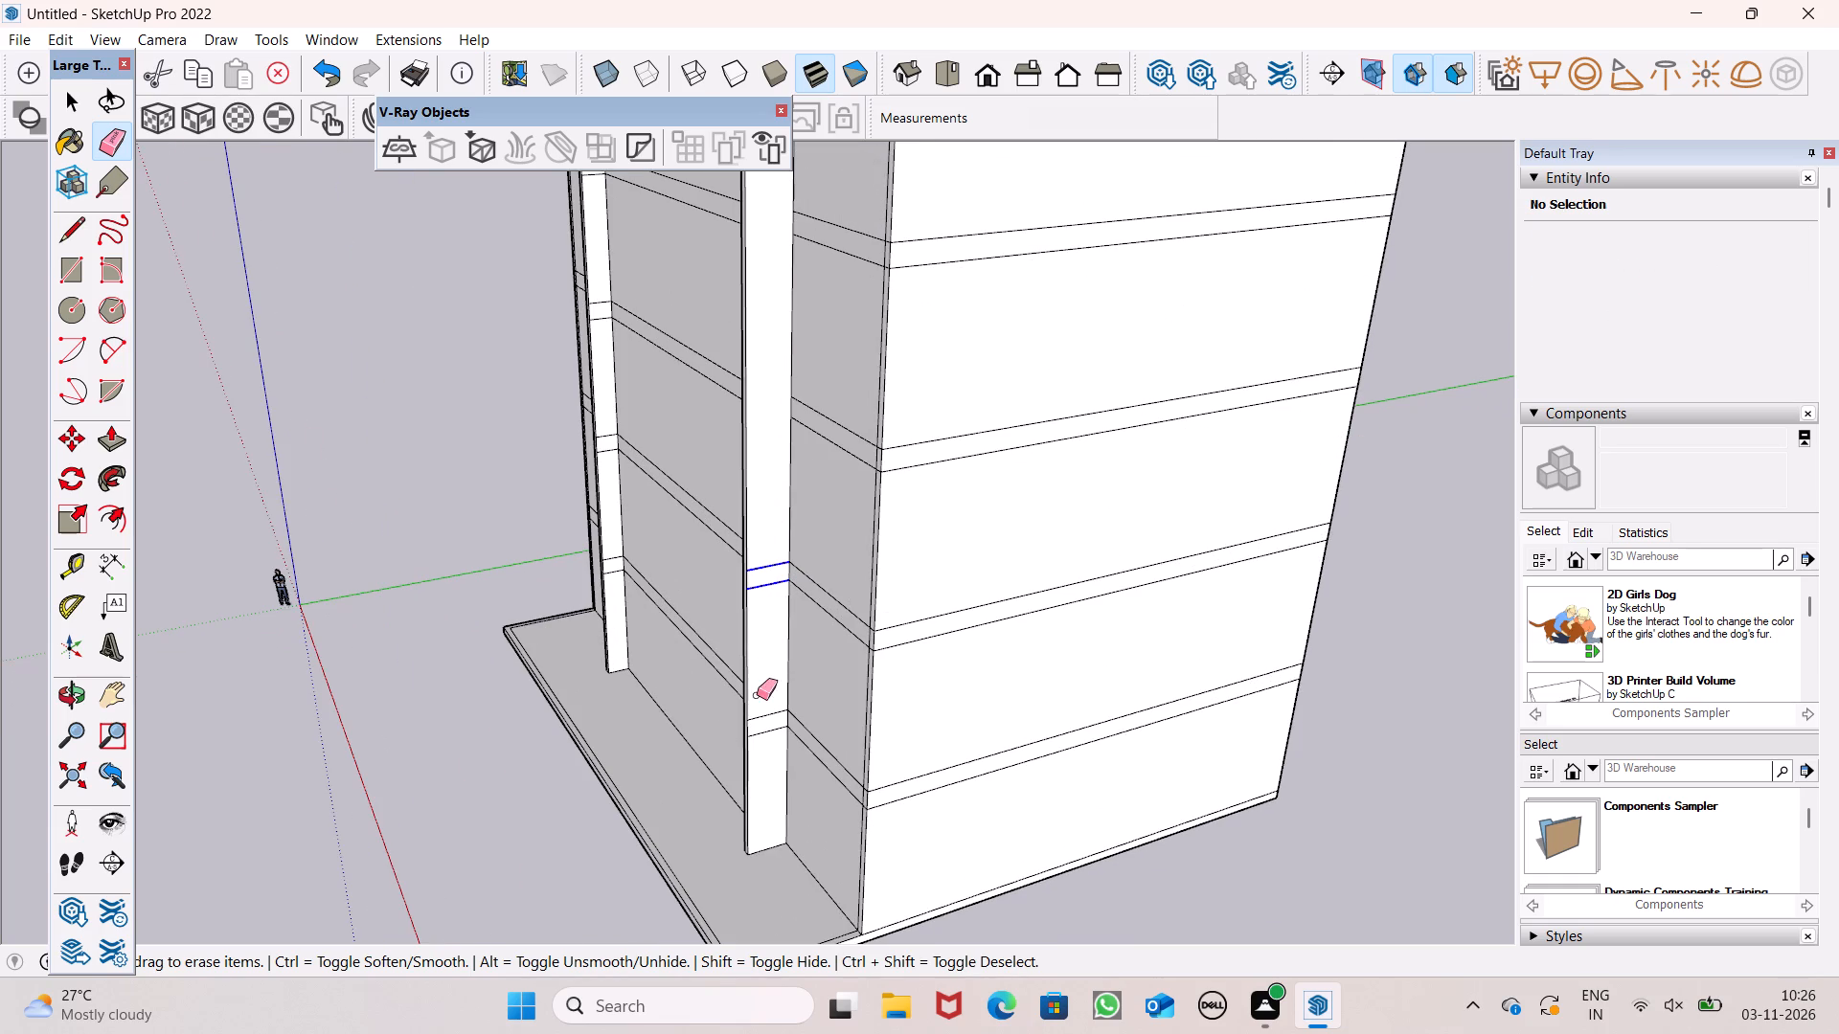
pyautogui.moveTo(757, 695); pyautogui.dragTo(753, 747)
# Erase the horizontal line pairs crossing the left fin's inner side face at the lower two dividing bands.
pyautogui.scroll(7, 617, 461)
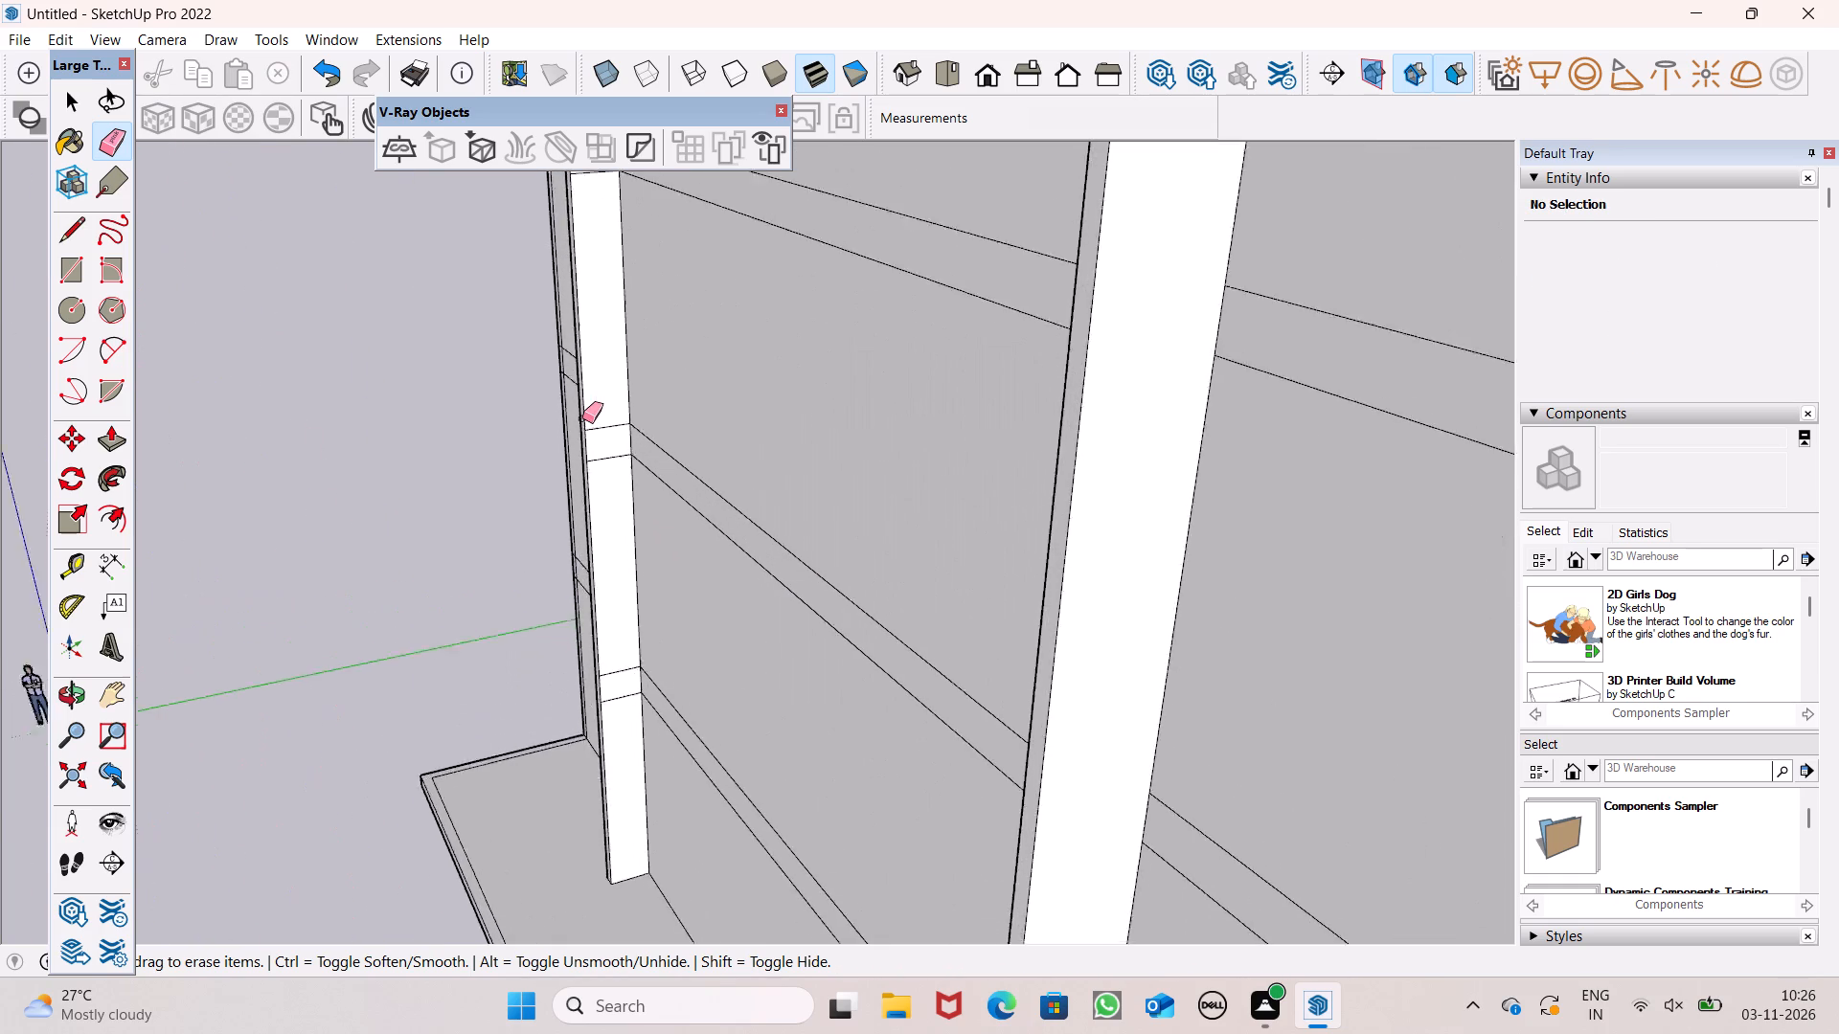
pyautogui.scroll(3, 582, 418)
pyautogui.moveTo(612, 419); pyautogui.dragTo(614, 505)
pyautogui.scroll(-7, 634, 411)
pyautogui.scroll(1, 666, 631)
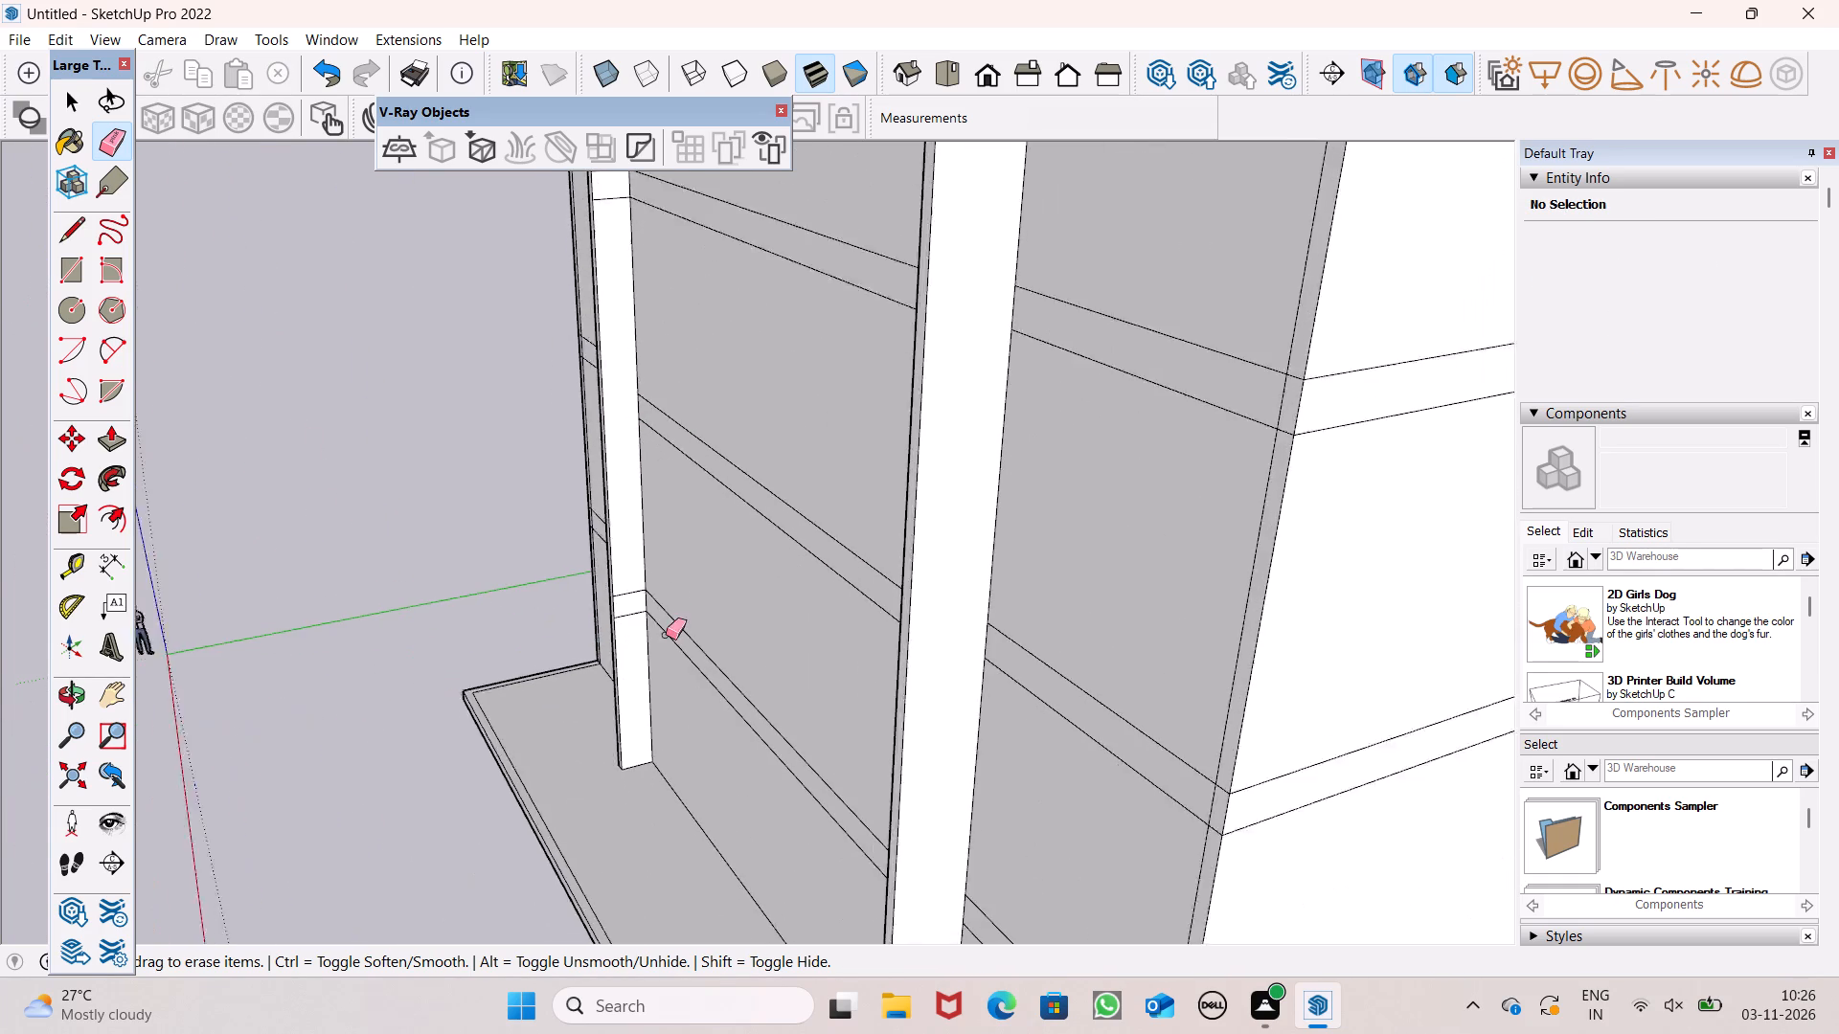
pyautogui.scroll(6, 666, 635)
pyautogui.moveTo(590, 537); pyautogui.dragTo(590, 621)
pyautogui.scroll(-5, 700, 738)
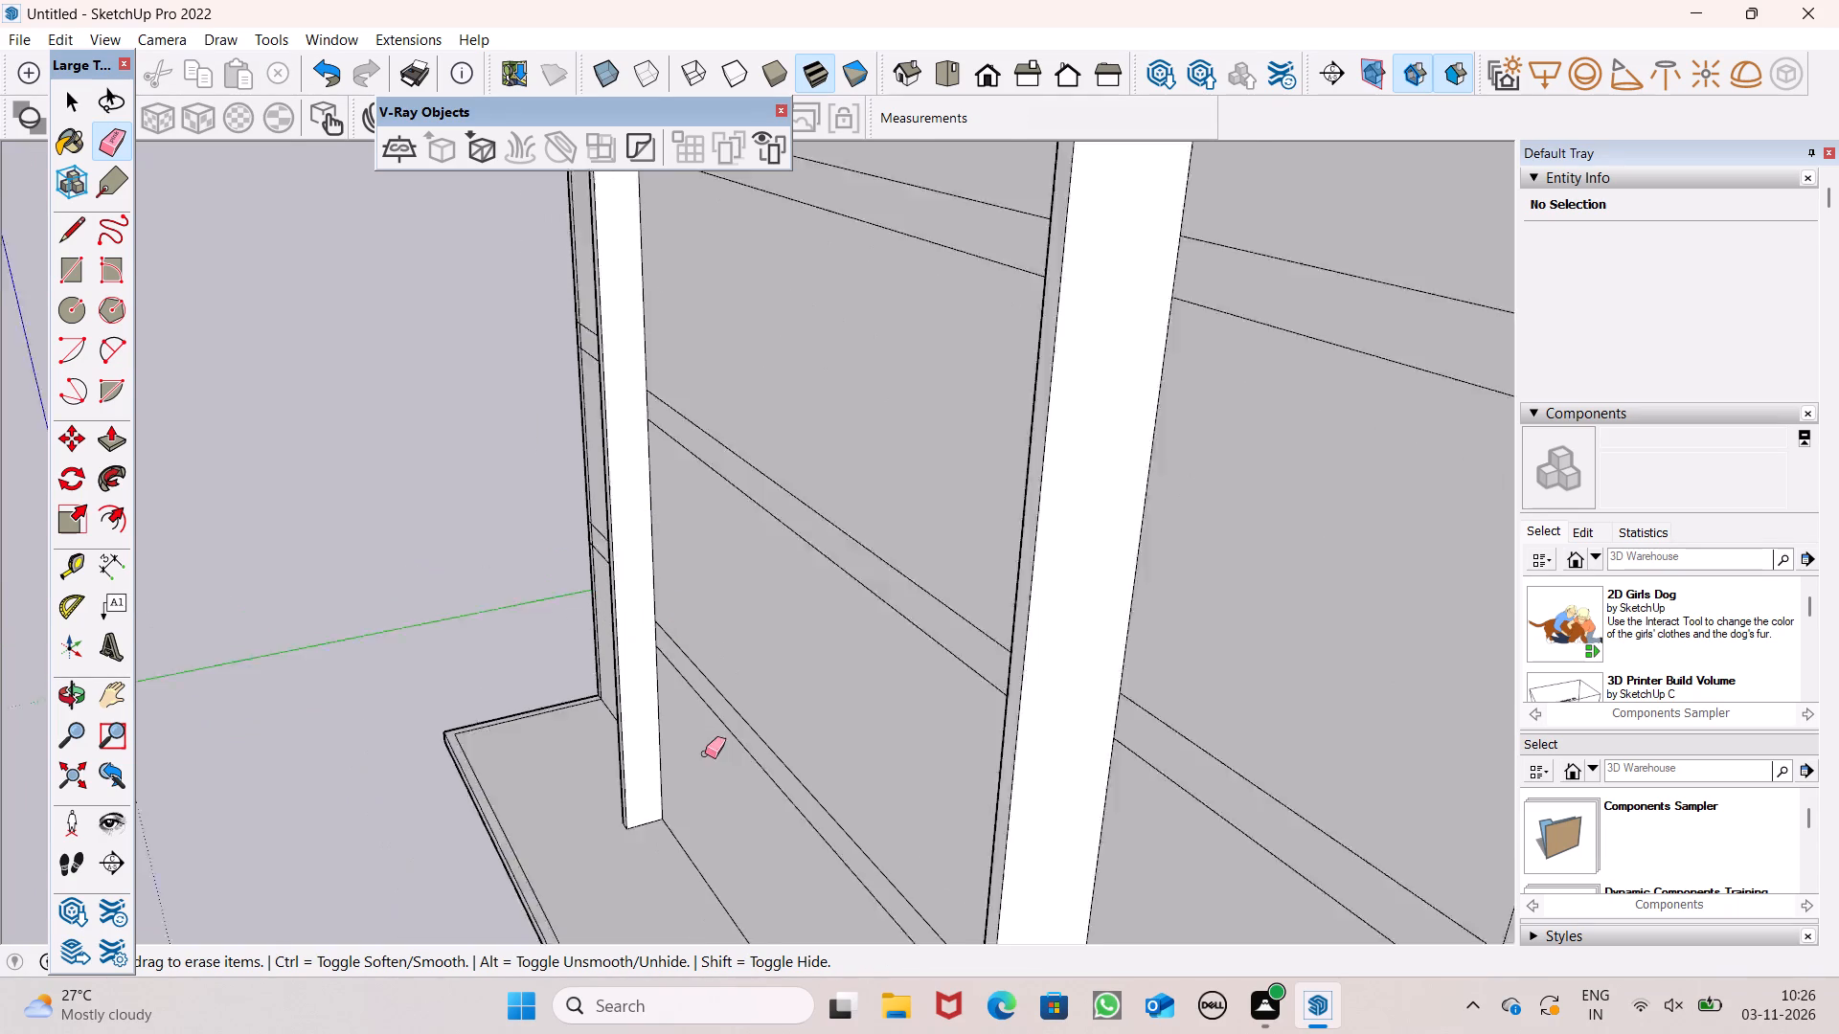
# Erase the horizontal lines crossing the left fin's inner side face at the upper two dividing bands and the top band.
pyautogui.scroll(-3, 705, 753)
pyautogui.scroll(-7, 652, 581)
pyautogui.scroll(6, 628, 472)
pyautogui.scroll(-6, 695, 443)
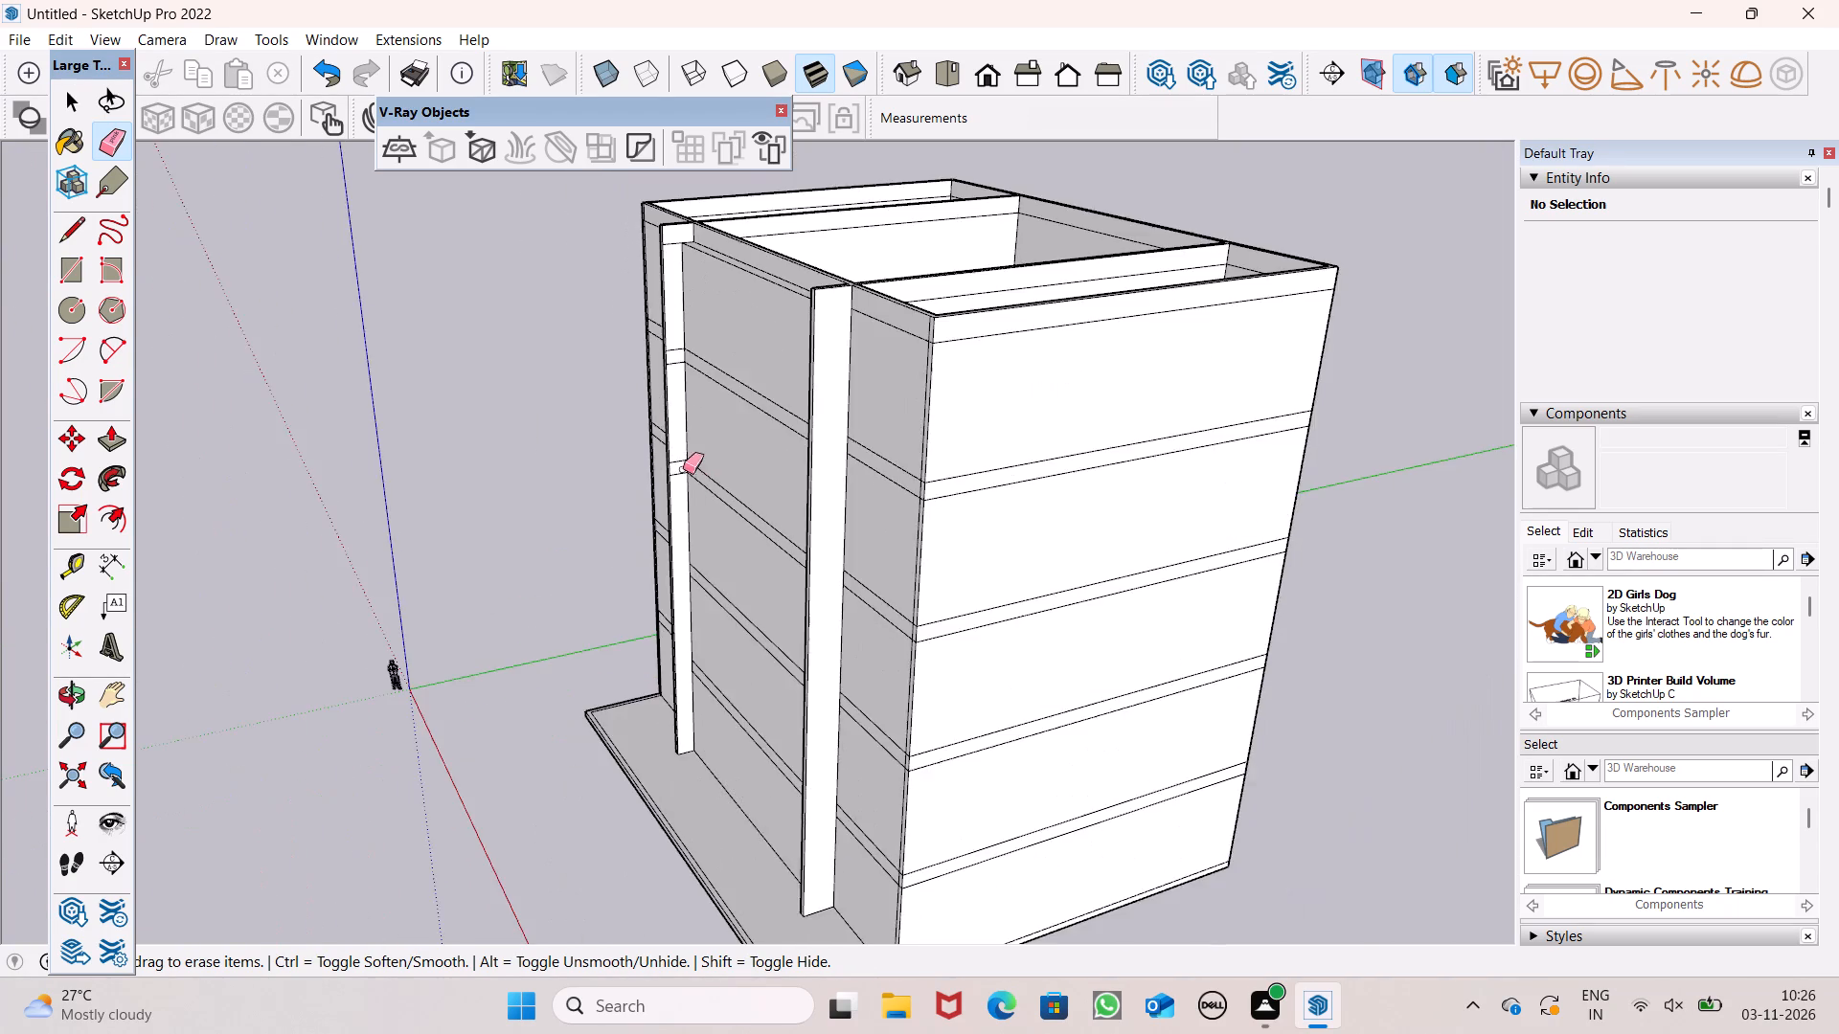
pyautogui.scroll(12, 686, 344)
pyautogui.moveTo(647, 362); pyautogui.dragTo(641, 438)
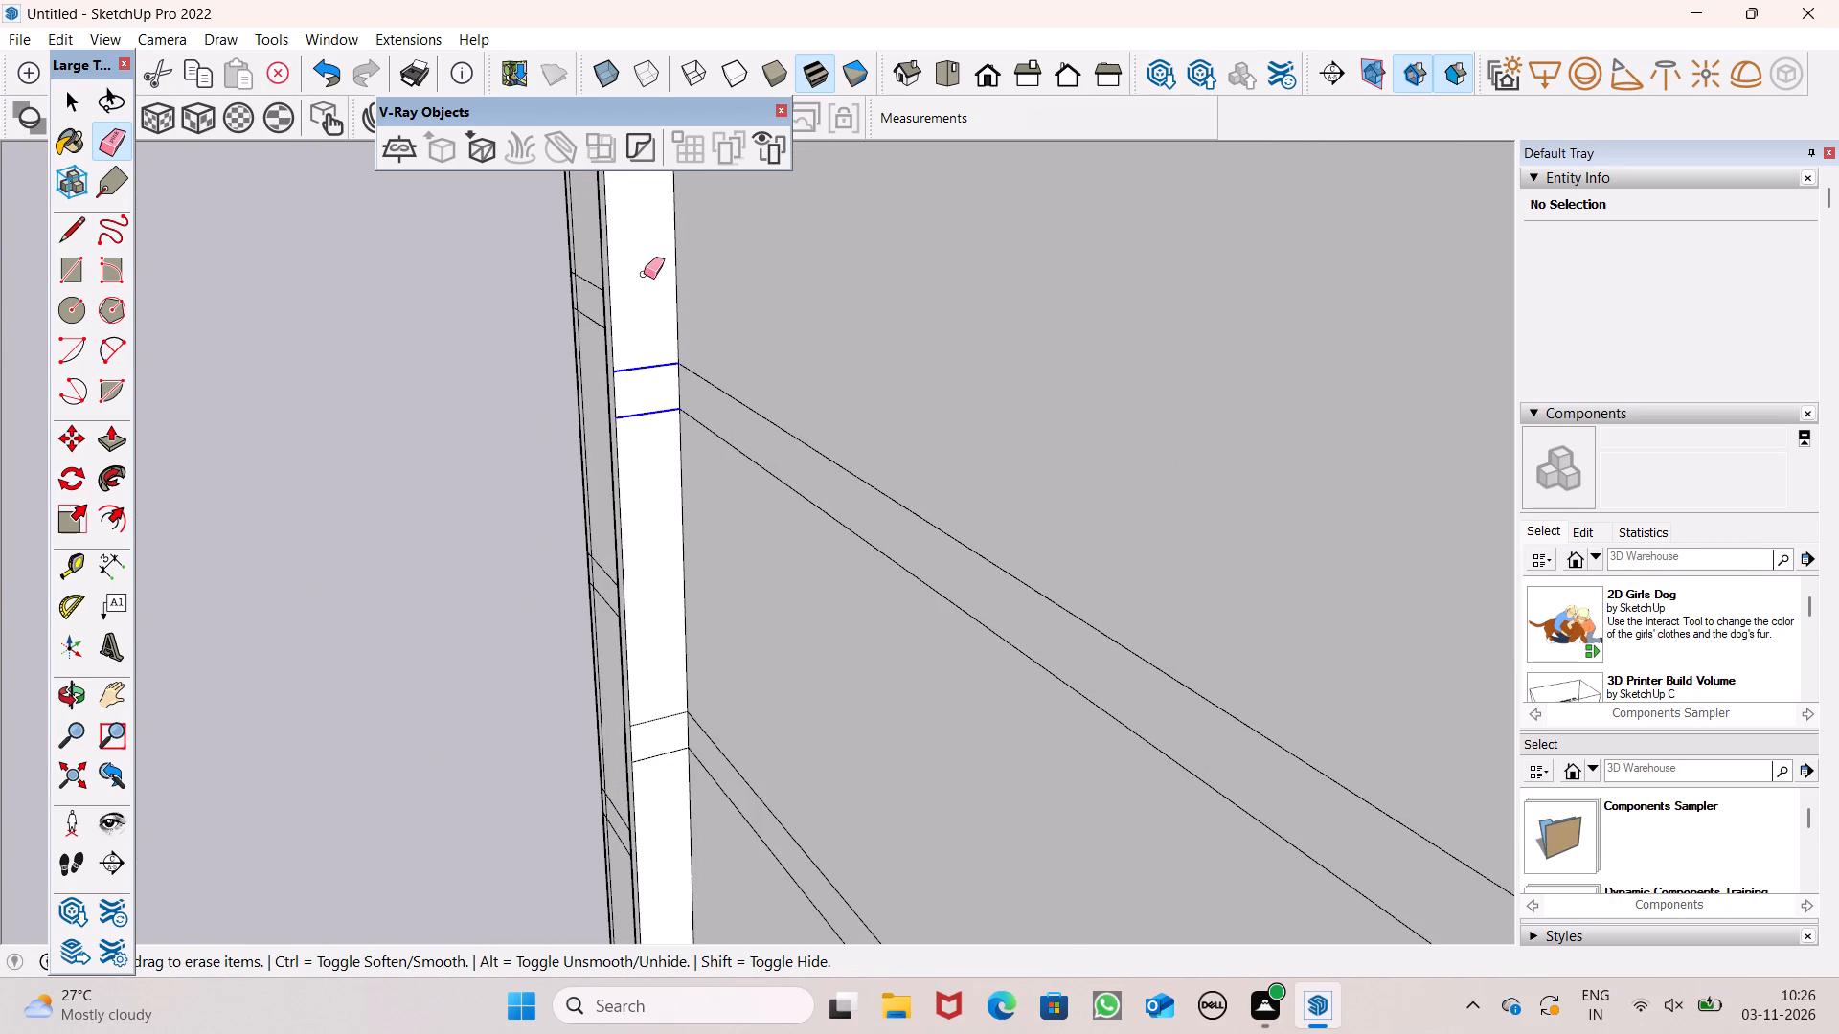
pyautogui.scroll(-6, 644, 274)
pyautogui.scroll(6, 633, 612)
pyautogui.moveTo(674, 477); pyautogui.dragTo(685, 557)
pyautogui.scroll(-3, 714, 560)
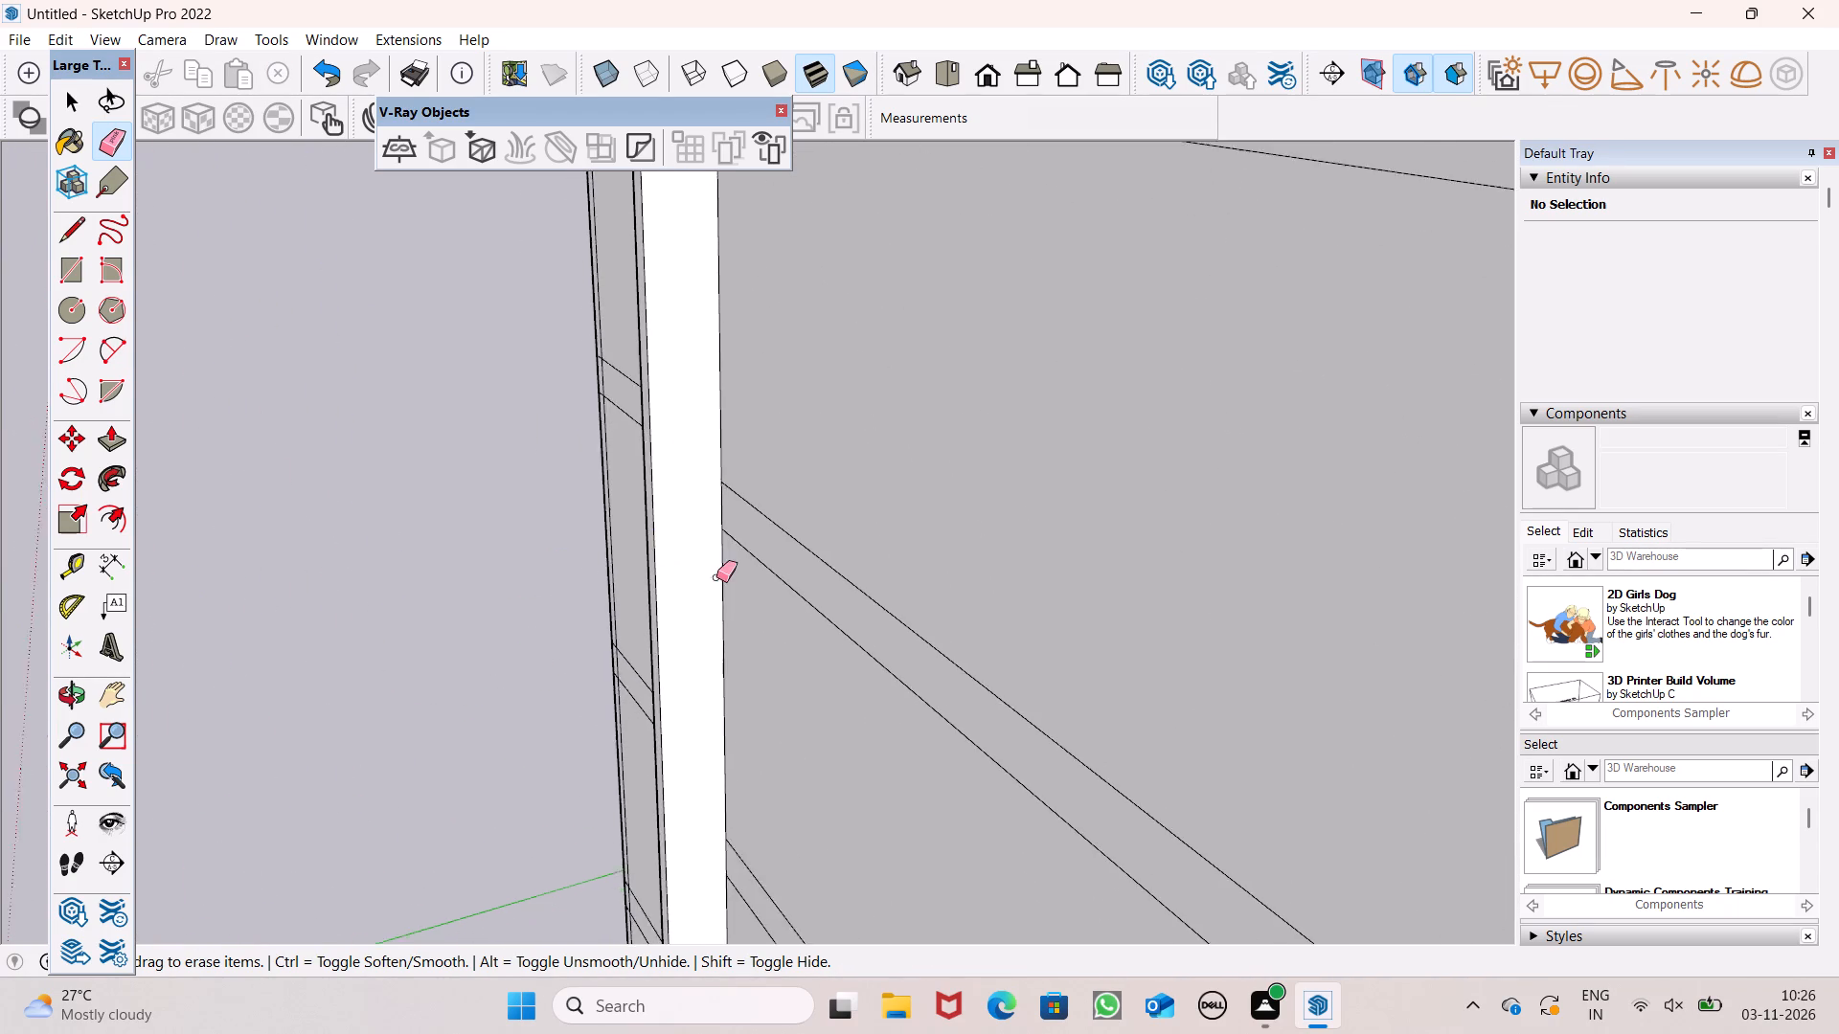
pyautogui.scroll(-12, 716, 577)
pyautogui.scroll(7, 707, 379)
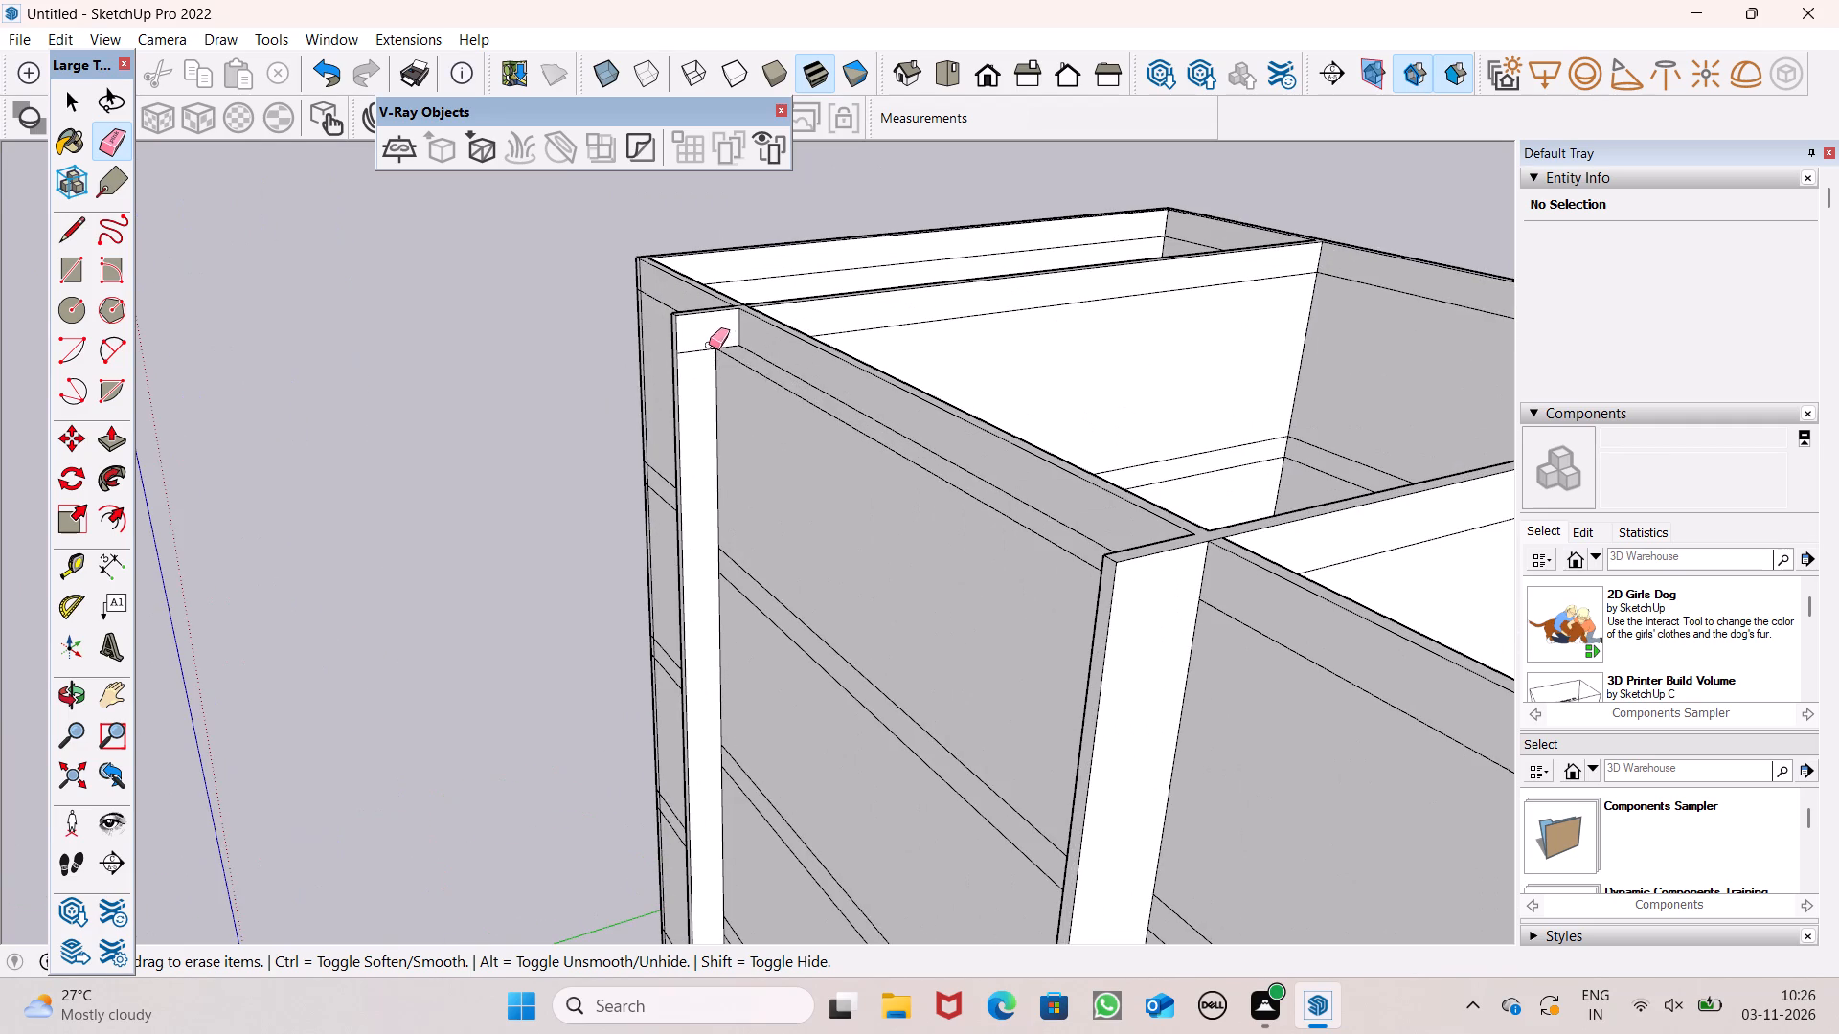
pyautogui.click(706, 348)
# Examine the top of the projected wall section and its junctions with both fins.
pyautogui.scroll(-5, 701, 406)
pyautogui.moveTo(682, 504); pyautogui.dragTo(593, 526, button='middle')
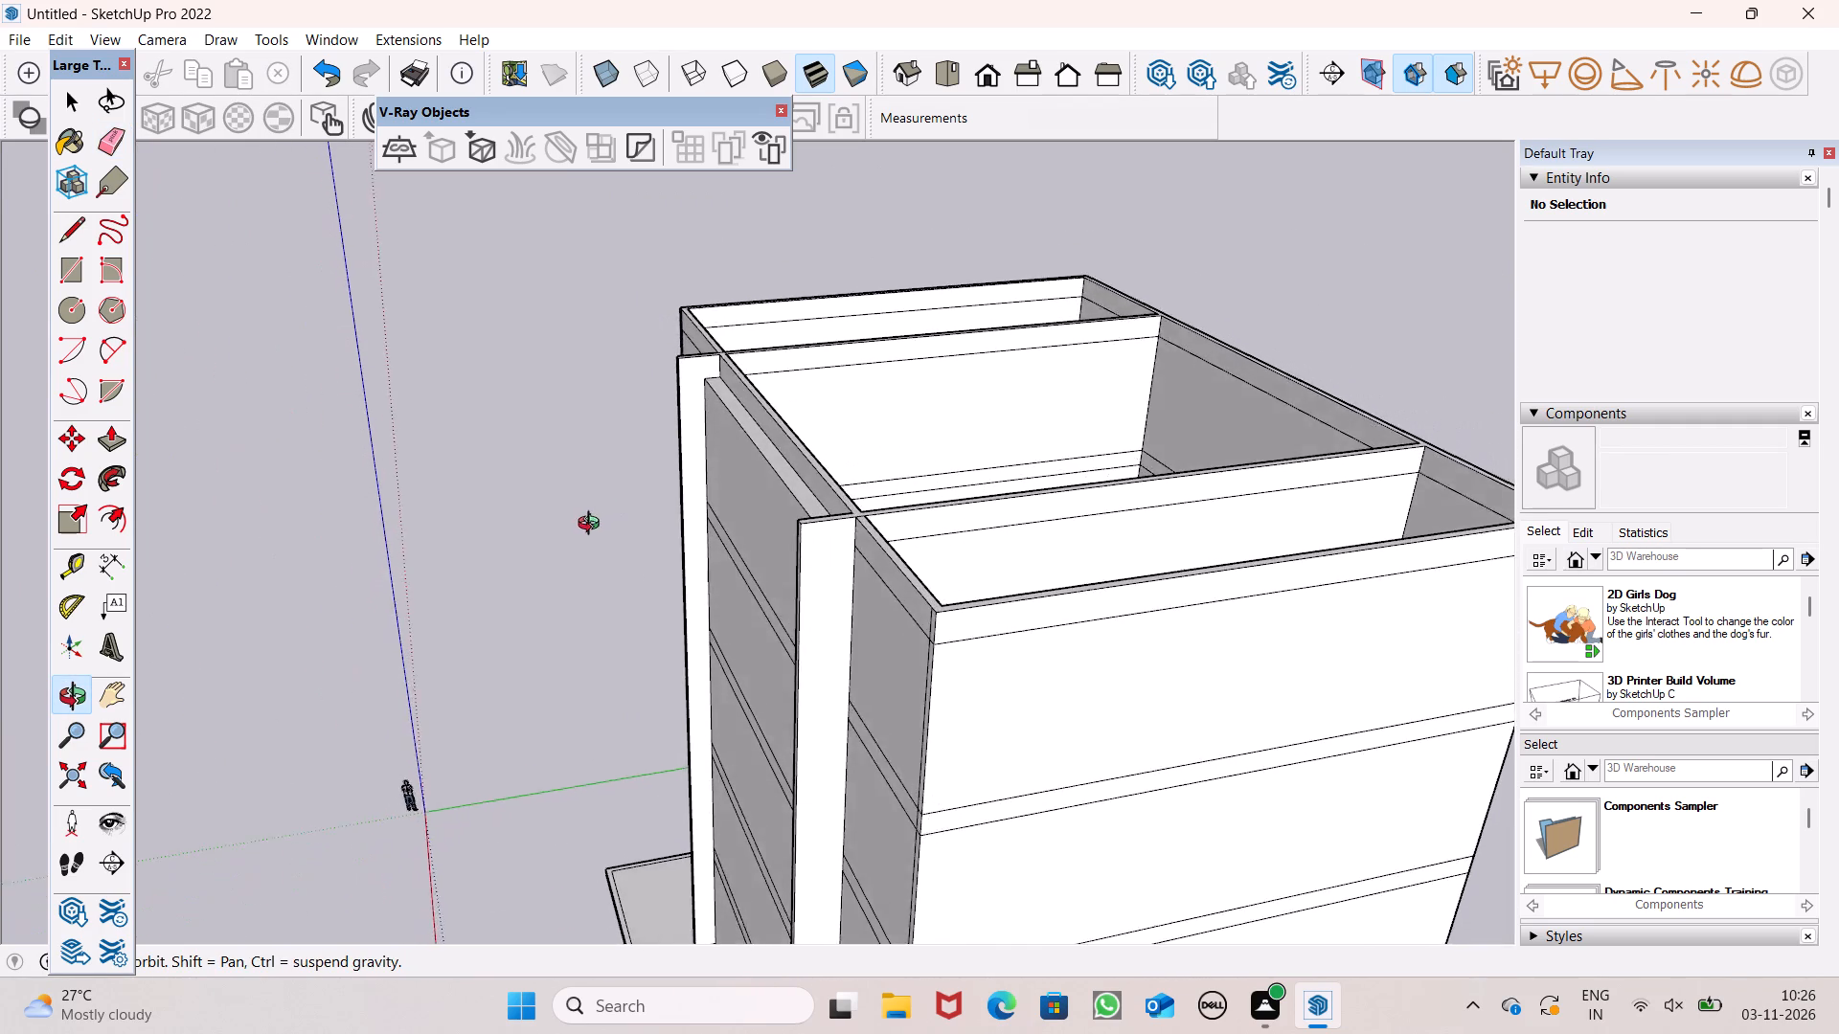
pyautogui.moveTo(593, 526); pyautogui.dragTo(973, 672, button='middle')
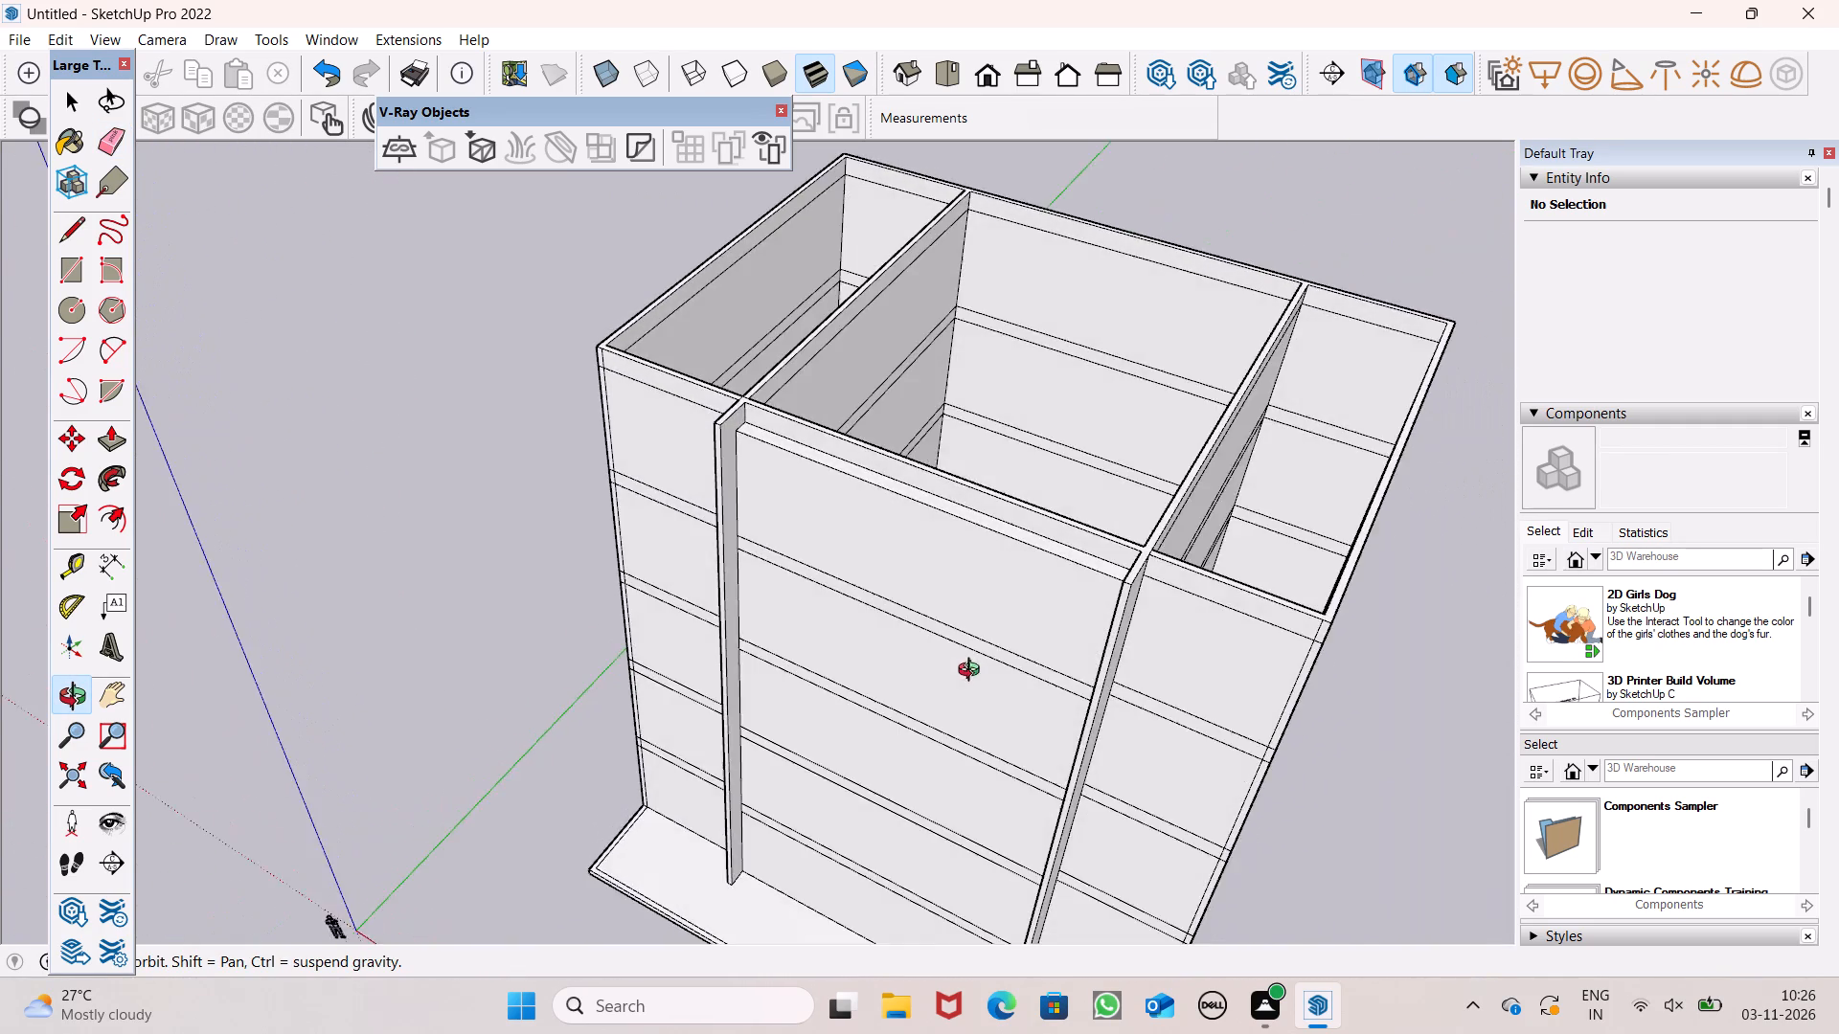
pyautogui.moveTo(973, 672); pyautogui.dragTo(1042, 627, button='middle')
pyautogui.scroll(7, 700, 432)
pyautogui.scroll(1, 965, 424)
pyautogui.moveTo(965, 425); pyautogui.dragTo(781, 433, button='middle')
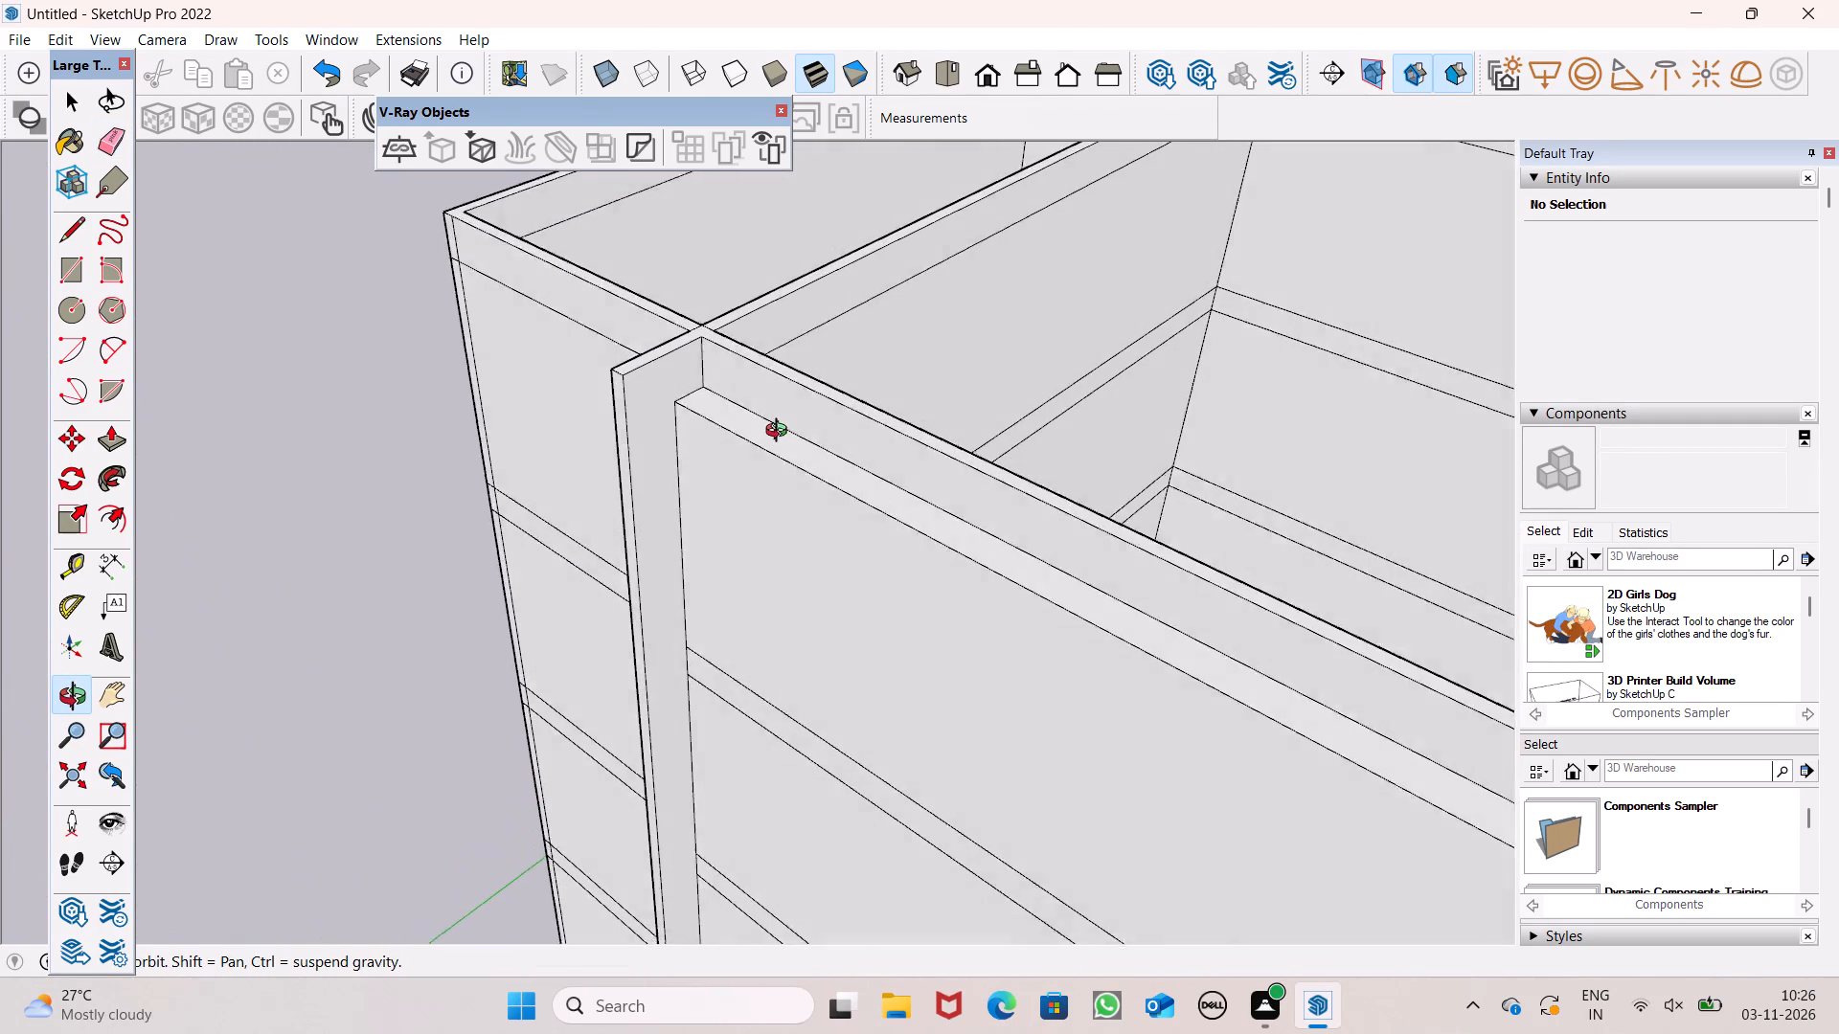
pyautogui.moveTo(781, 433); pyautogui.dragTo(888, 457, button='middle')
pyautogui.scroll(1, 889, 451)
pyautogui.scroll(-7, 508, 380)
pyautogui.moveTo(468, 536); pyautogui.dragTo(847, 597, button='middle')
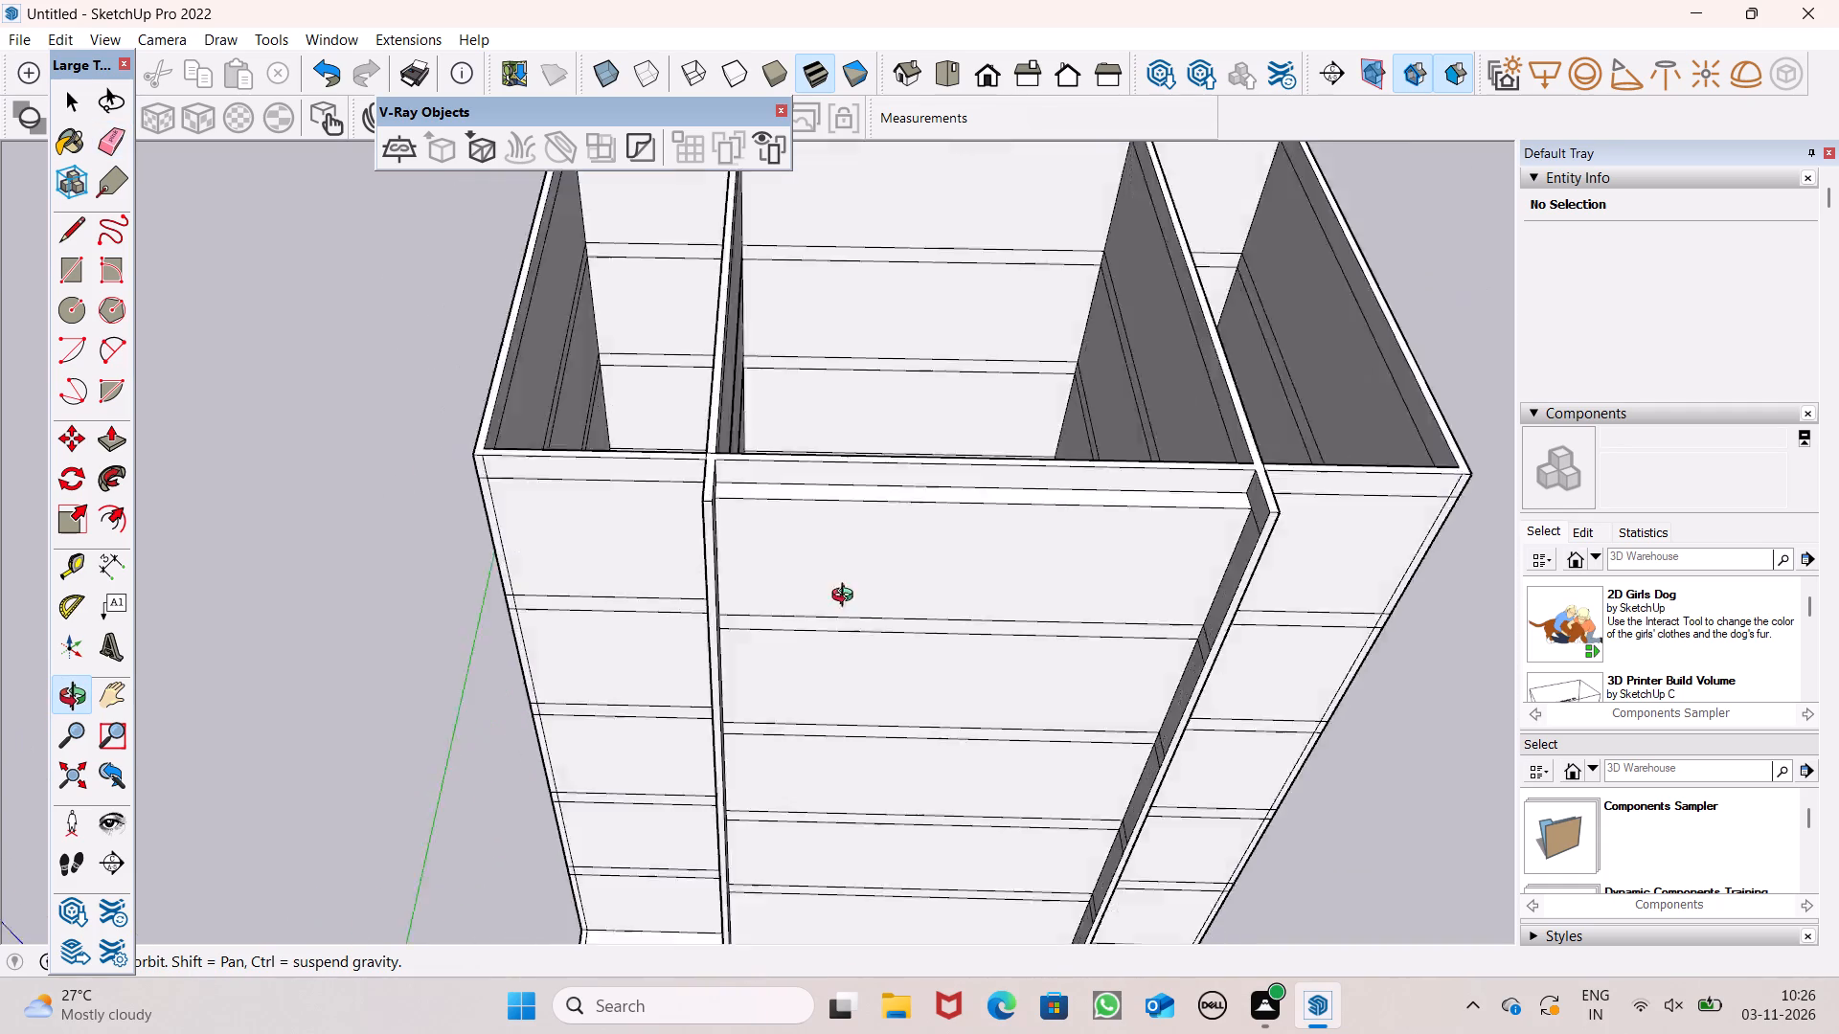
pyautogui.moveTo(847, 597); pyautogui.dragTo(385, 438, button='middle')
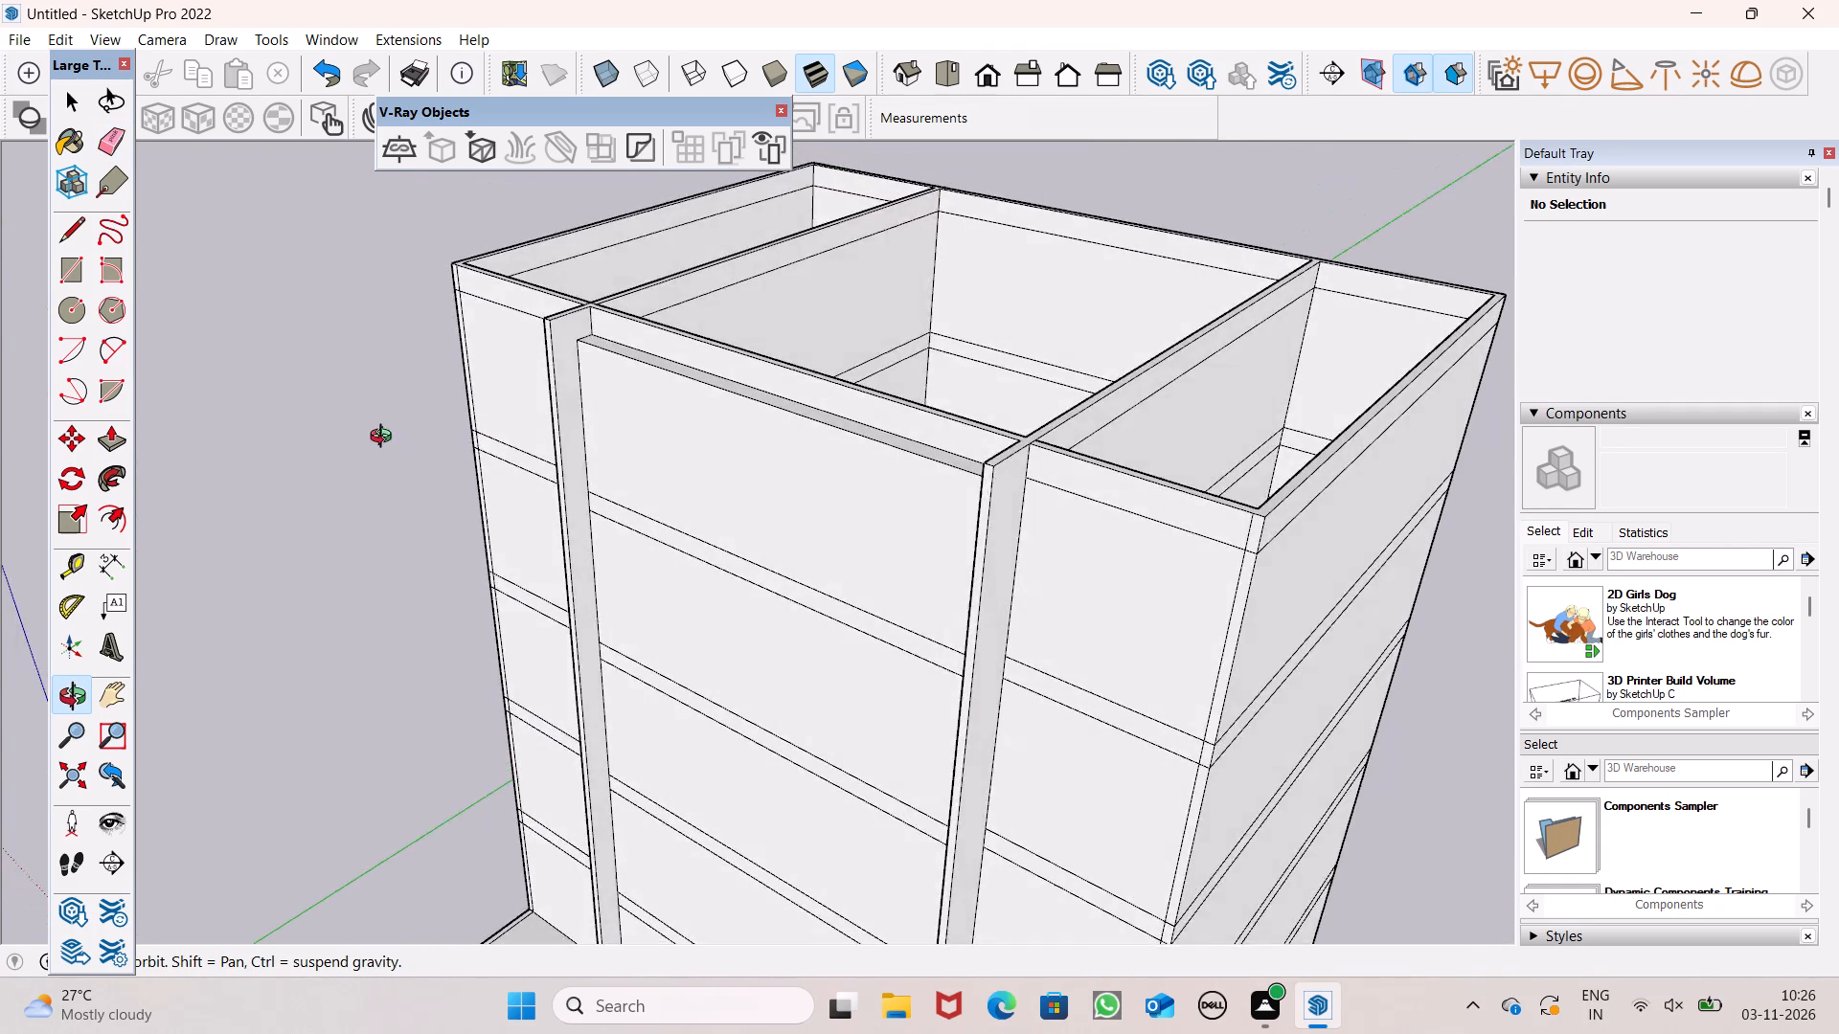
pyautogui.moveTo(385, 438); pyautogui.dragTo(829, 404, button='middle')
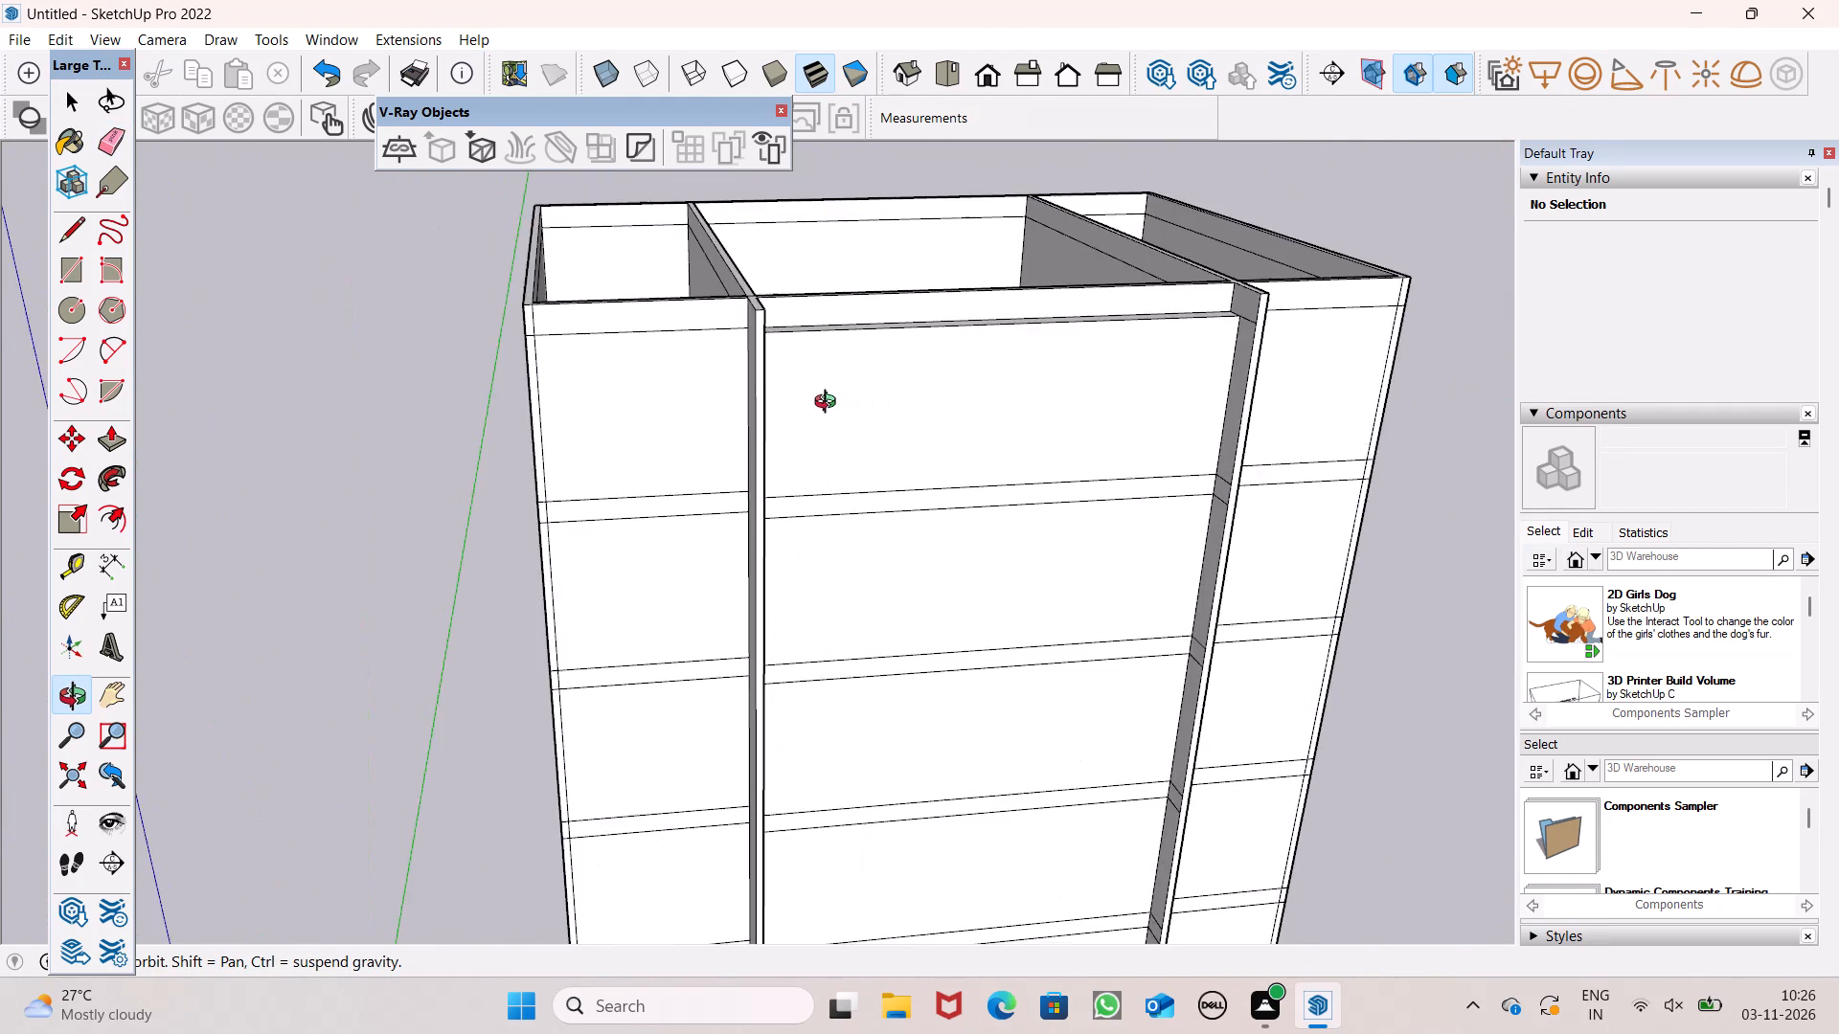
# Erase the horizontal lines crossing the right fin's inner side face at the top band and the upper two dividing bands.
pyautogui.moveTo(829, 404); pyautogui.dragTo(1326, 421, button='middle')
pyautogui.scroll(7, 1064, 240)
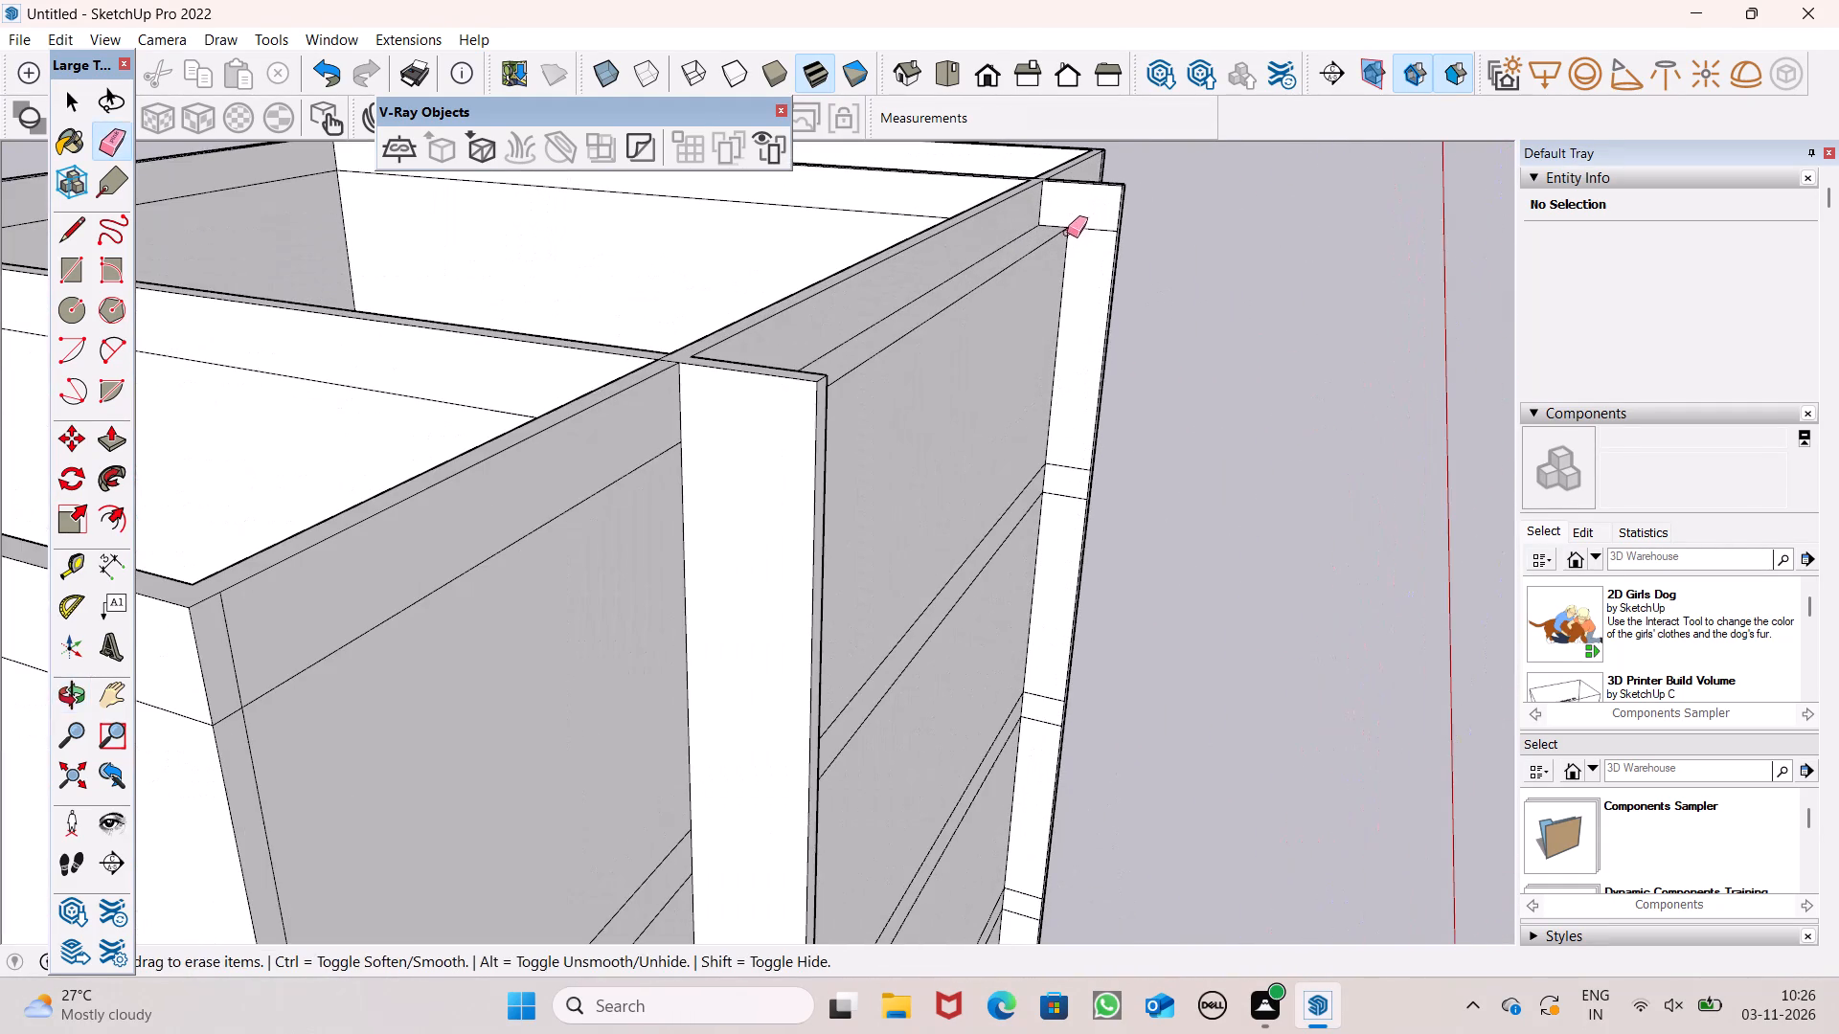
pyautogui.moveTo(1084, 222); pyautogui.dragTo(1089, 239)
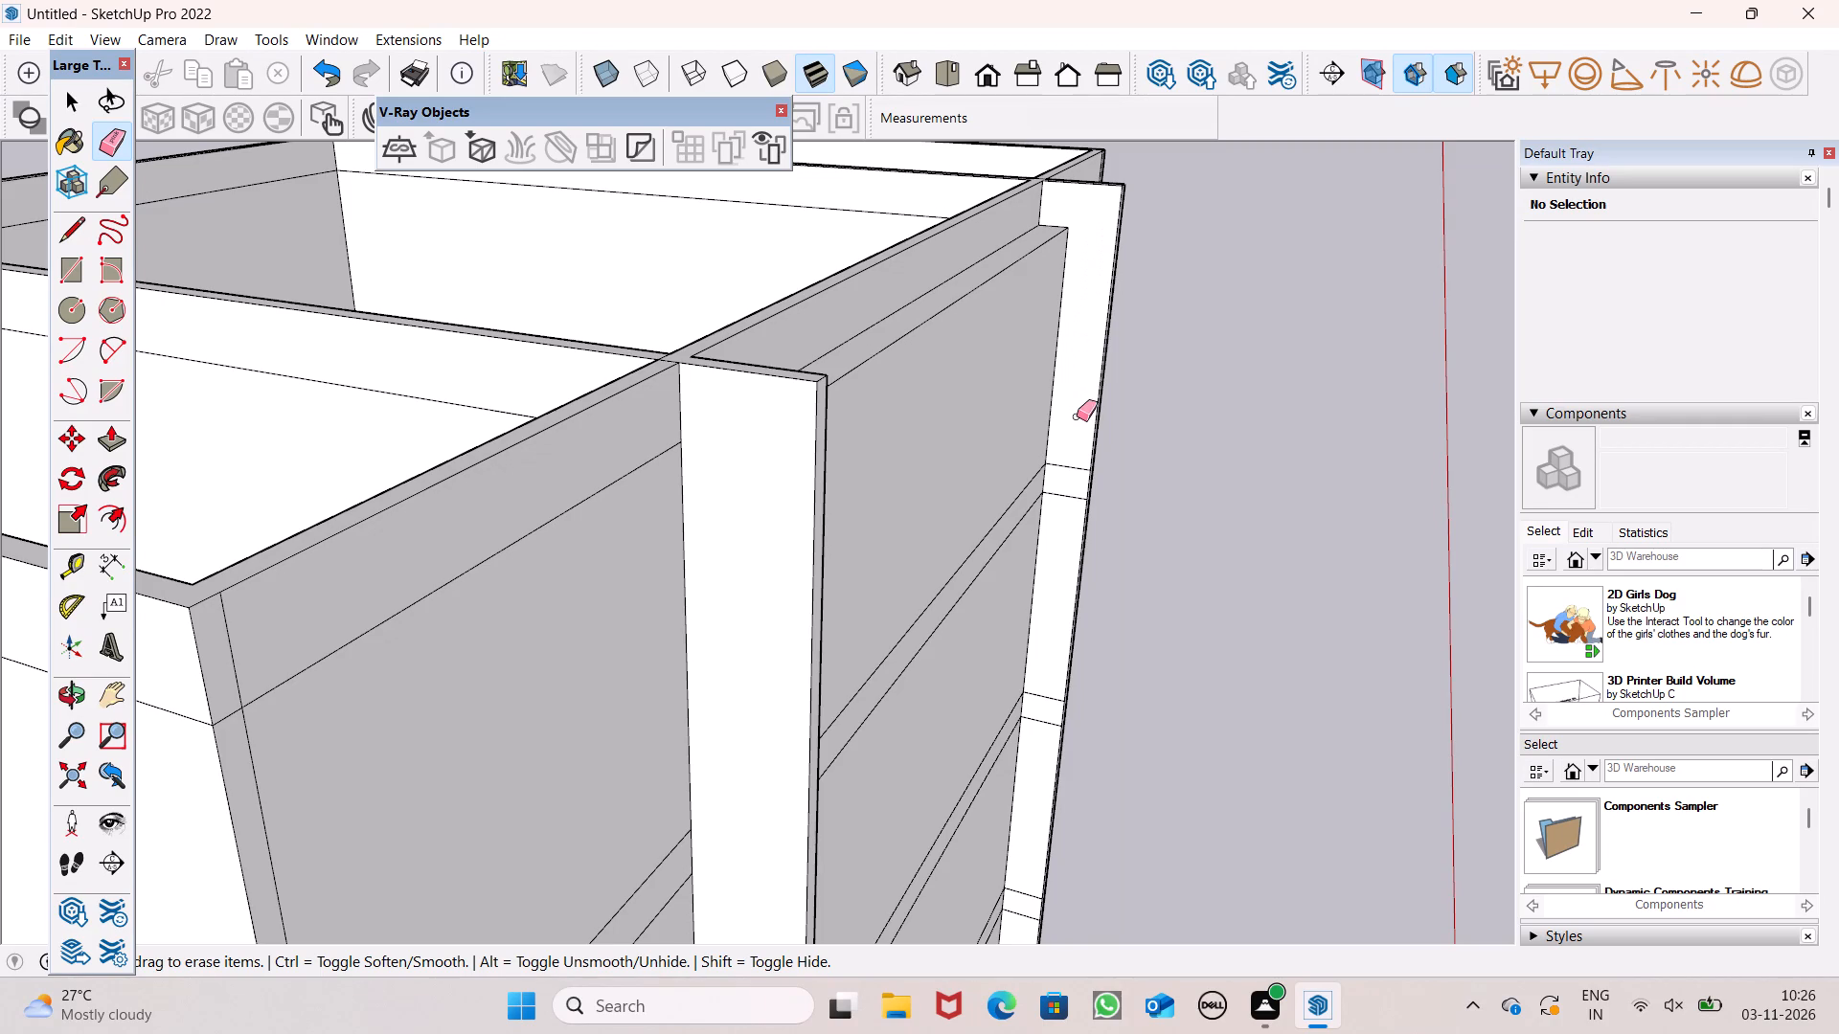
pyautogui.moveTo(1077, 434); pyautogui.dragTo(1055, 513)
pyautogui.scroll(-9, 957, 298)
pyautogui.scroll(8, 1018, 565)
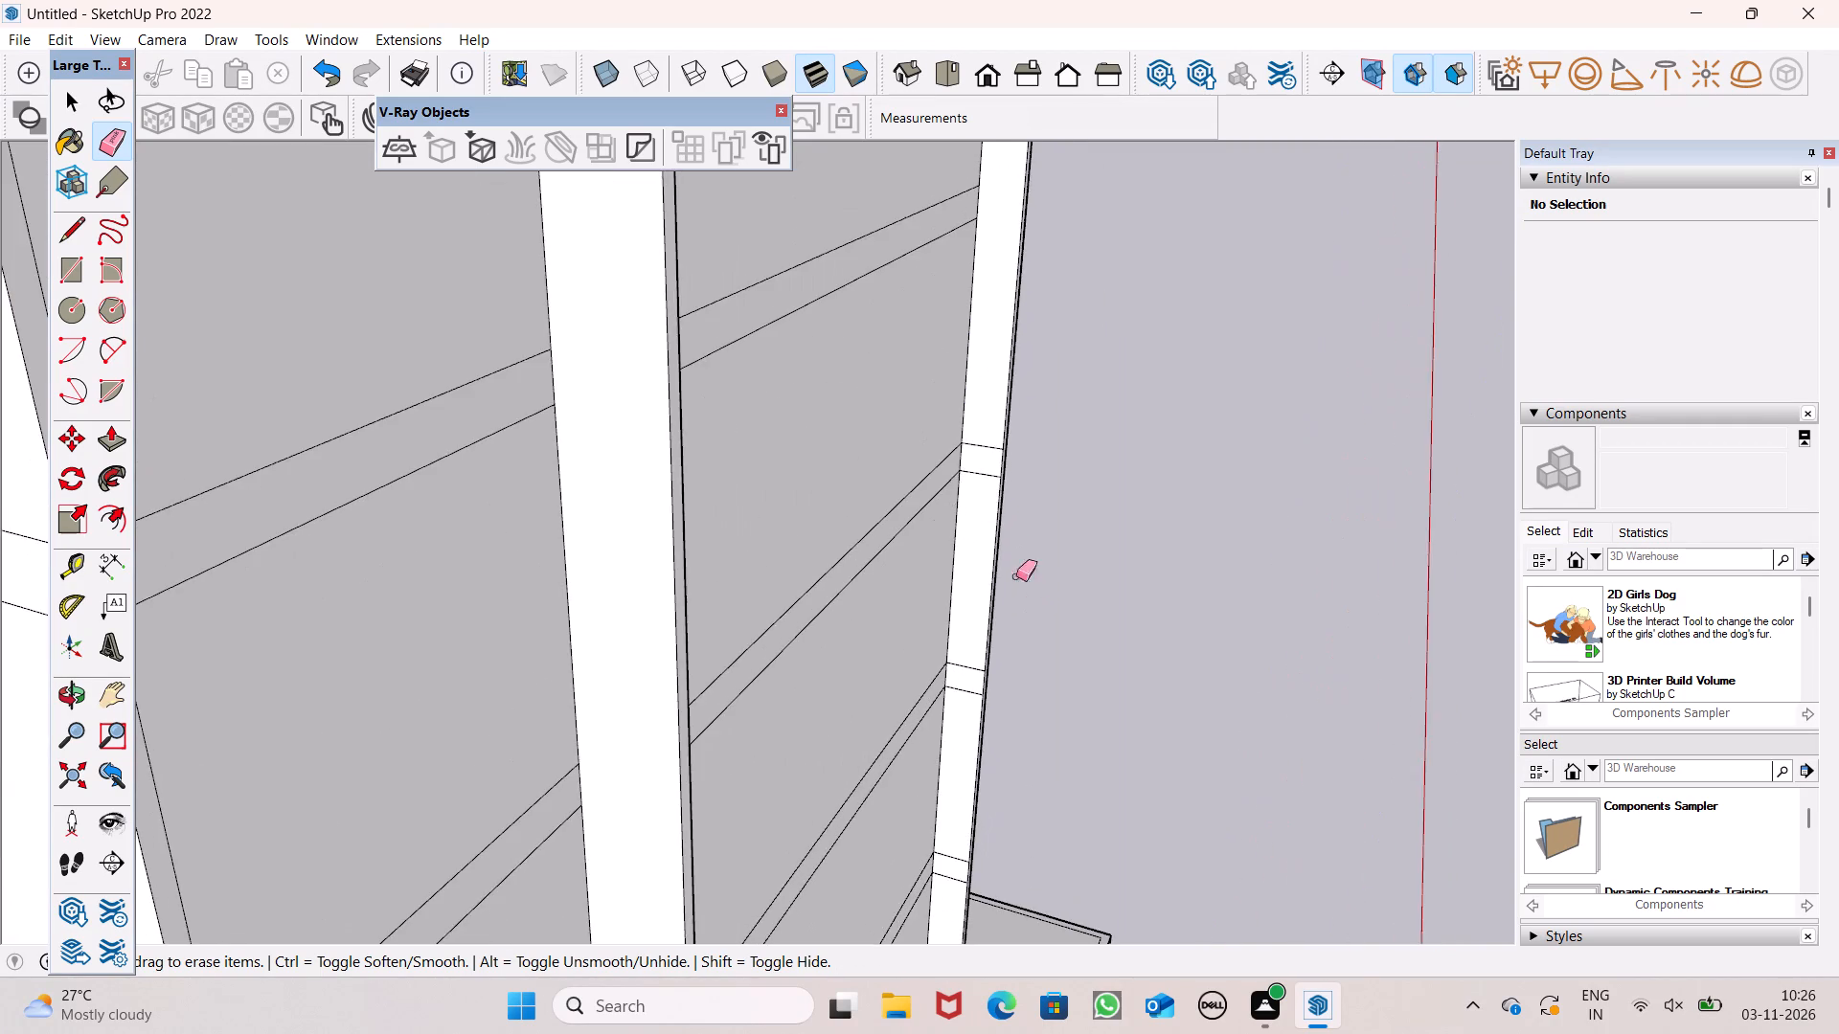
pyautogui.scroll(7, 988, 447)
pyautogui.moveTo(974, 426); pyautogui.dragTo(962, 519)
# Erase the horizontal line pairs crossing the right fin's inner side face at the lower two dividing bands.
pyautogui.scroll(-9, 904, 332)
pyautogui.scroll(4, 933, 583)
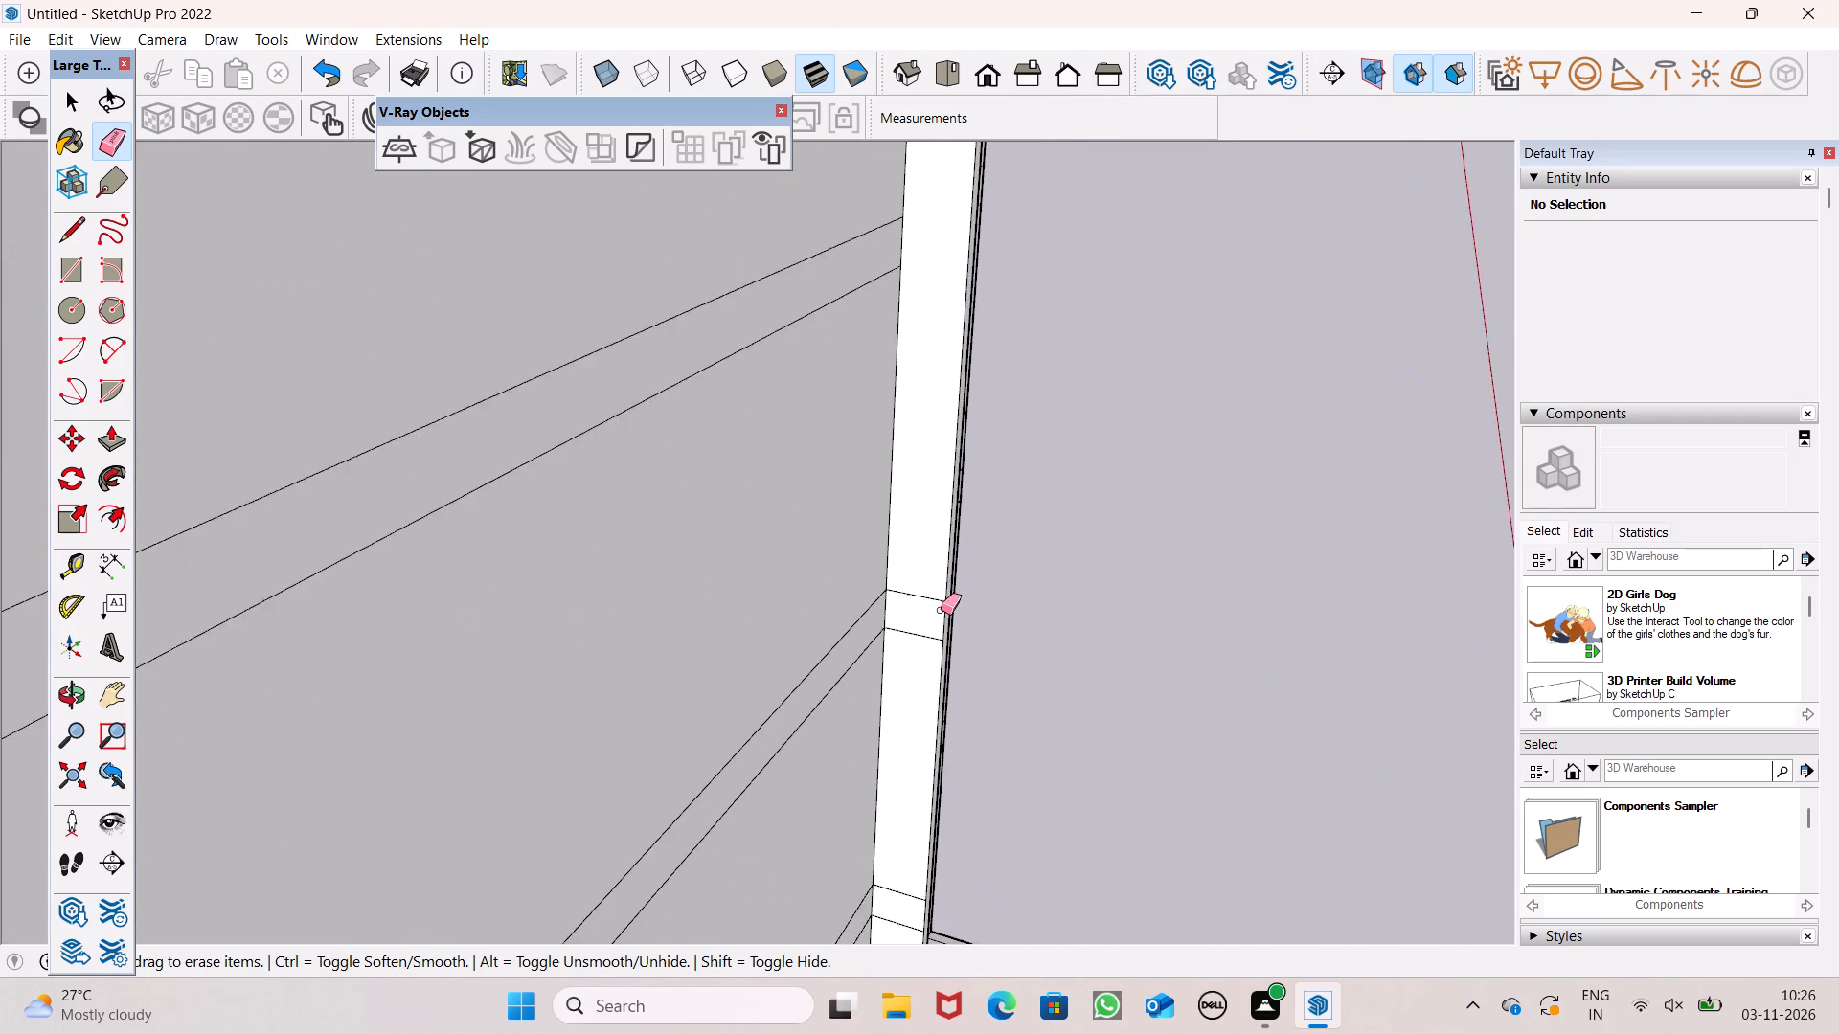
pyautogui.scroll(3, 941, 610)
pyautogui.moveTo(927, 582); pyautogui.dragTo(902, 638)
pyautogui.scroll(-9, 899, 462)
pyautogui.scroll(4, 895, 733)
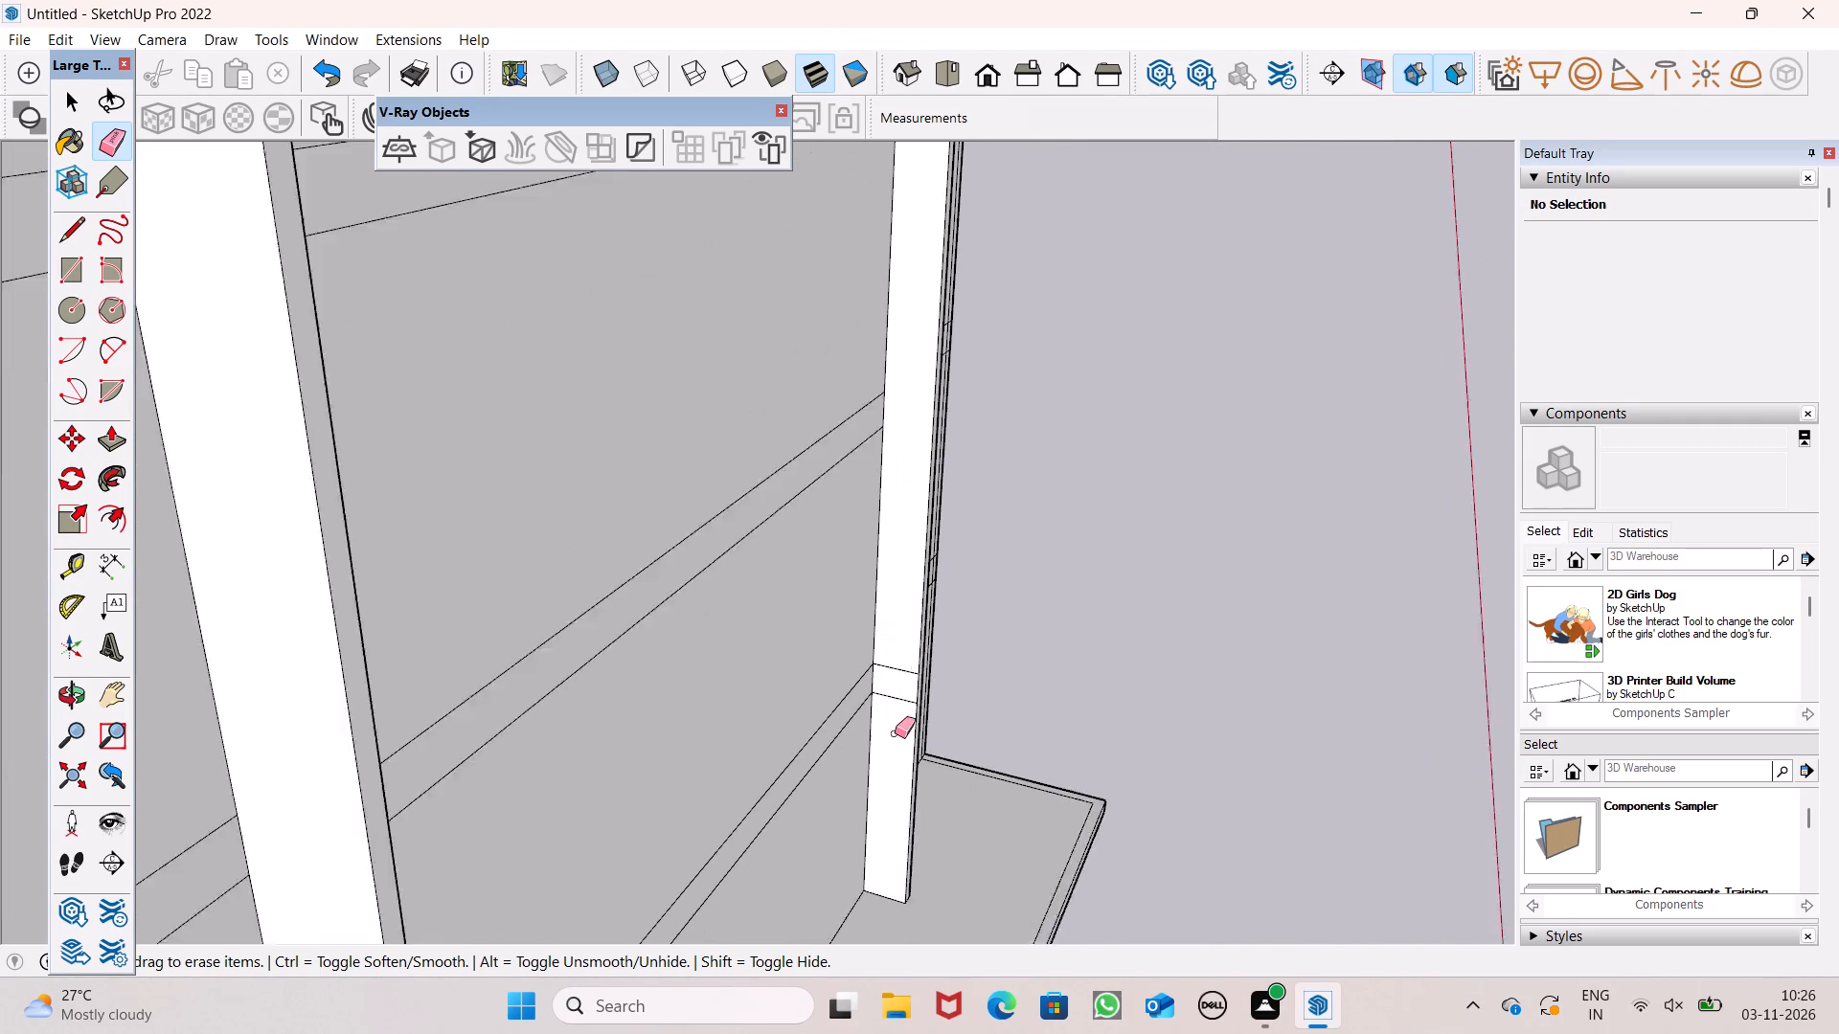
pyautogui.scroll(2, 895, 733)
pyautogui.moveTo(907, 643); pyautogui.dragTo(894, 720)
# Examine the cleaned fins, the front façade and the recessed strip above the projected wall section.
pyautogui.scroll(-7, 867, 509)
pyautogui.scroll(1, 931, 617)
pyautogui.moveTo(930, 617); pyautogui.dragTo(124, 635, button='middle')
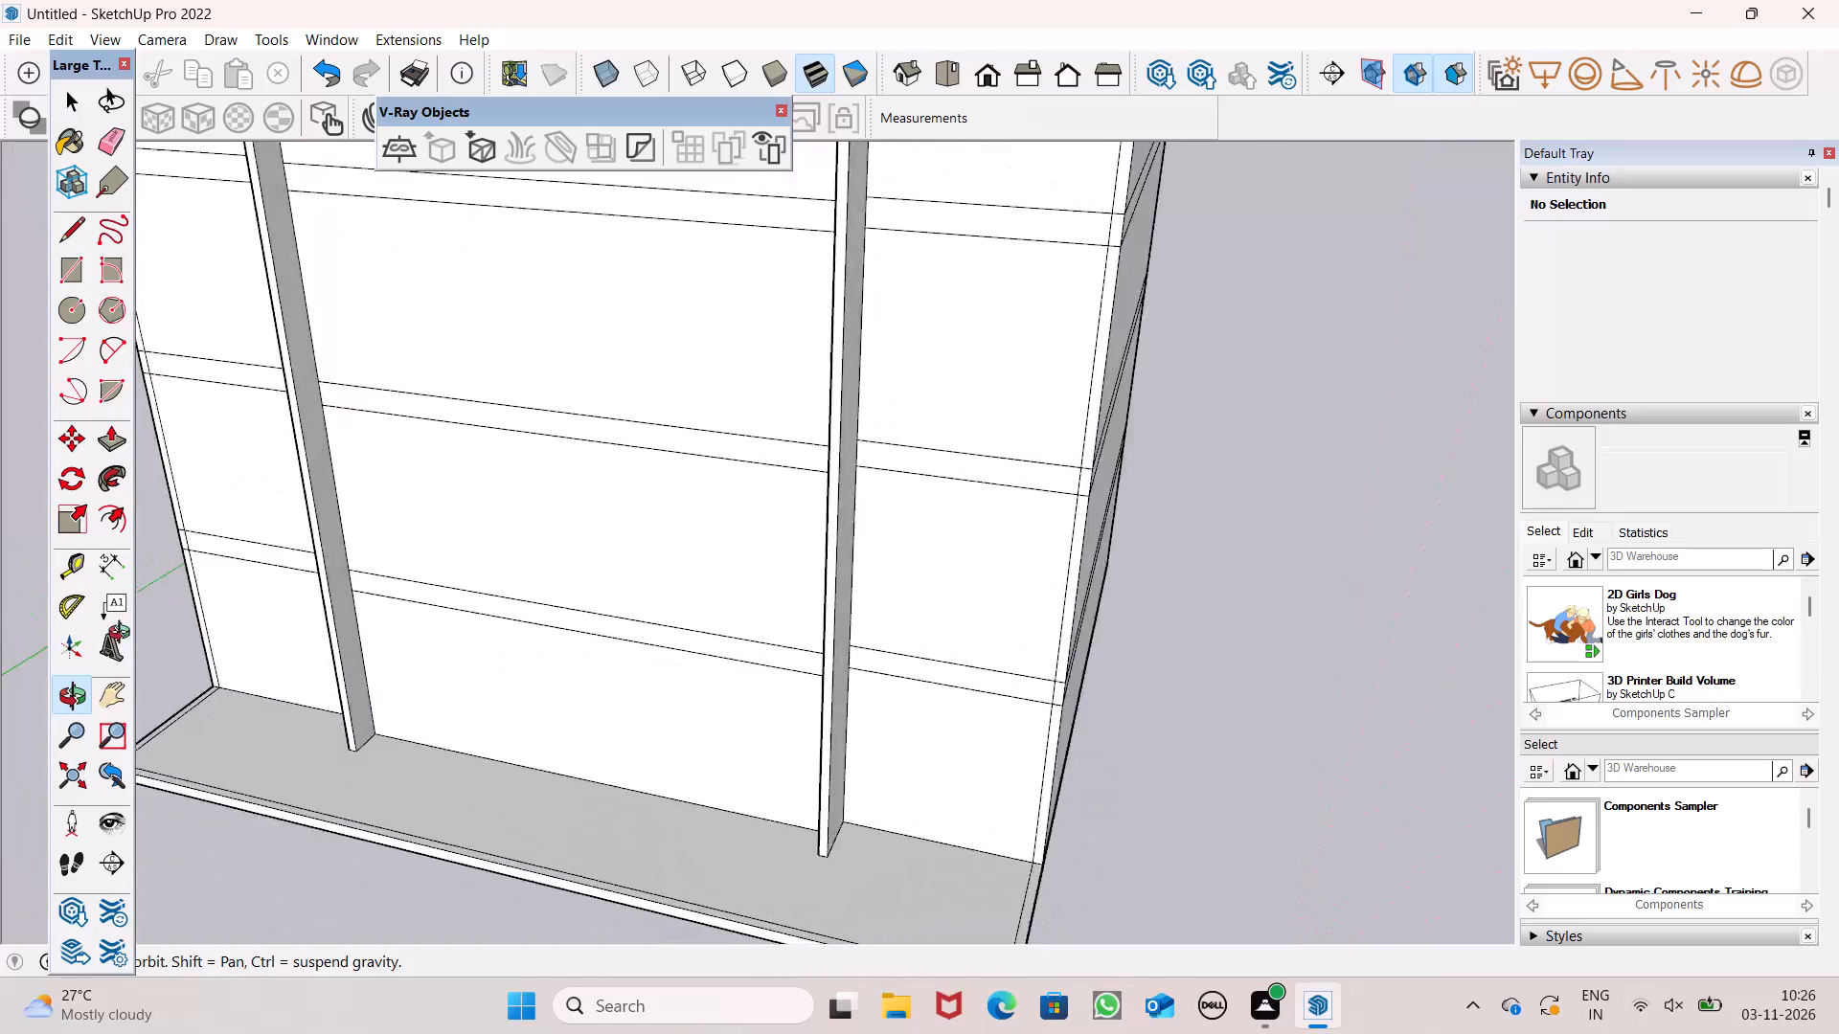
pyautogui.moveTo(124, 635); pyautogui.dragTo(0, 601, button='middle')
pyautogui.scroll(-6, 635, 578)
pyautogui.moveTo(644, 591); pyautogui.dragTo(699, 598, button='middle')
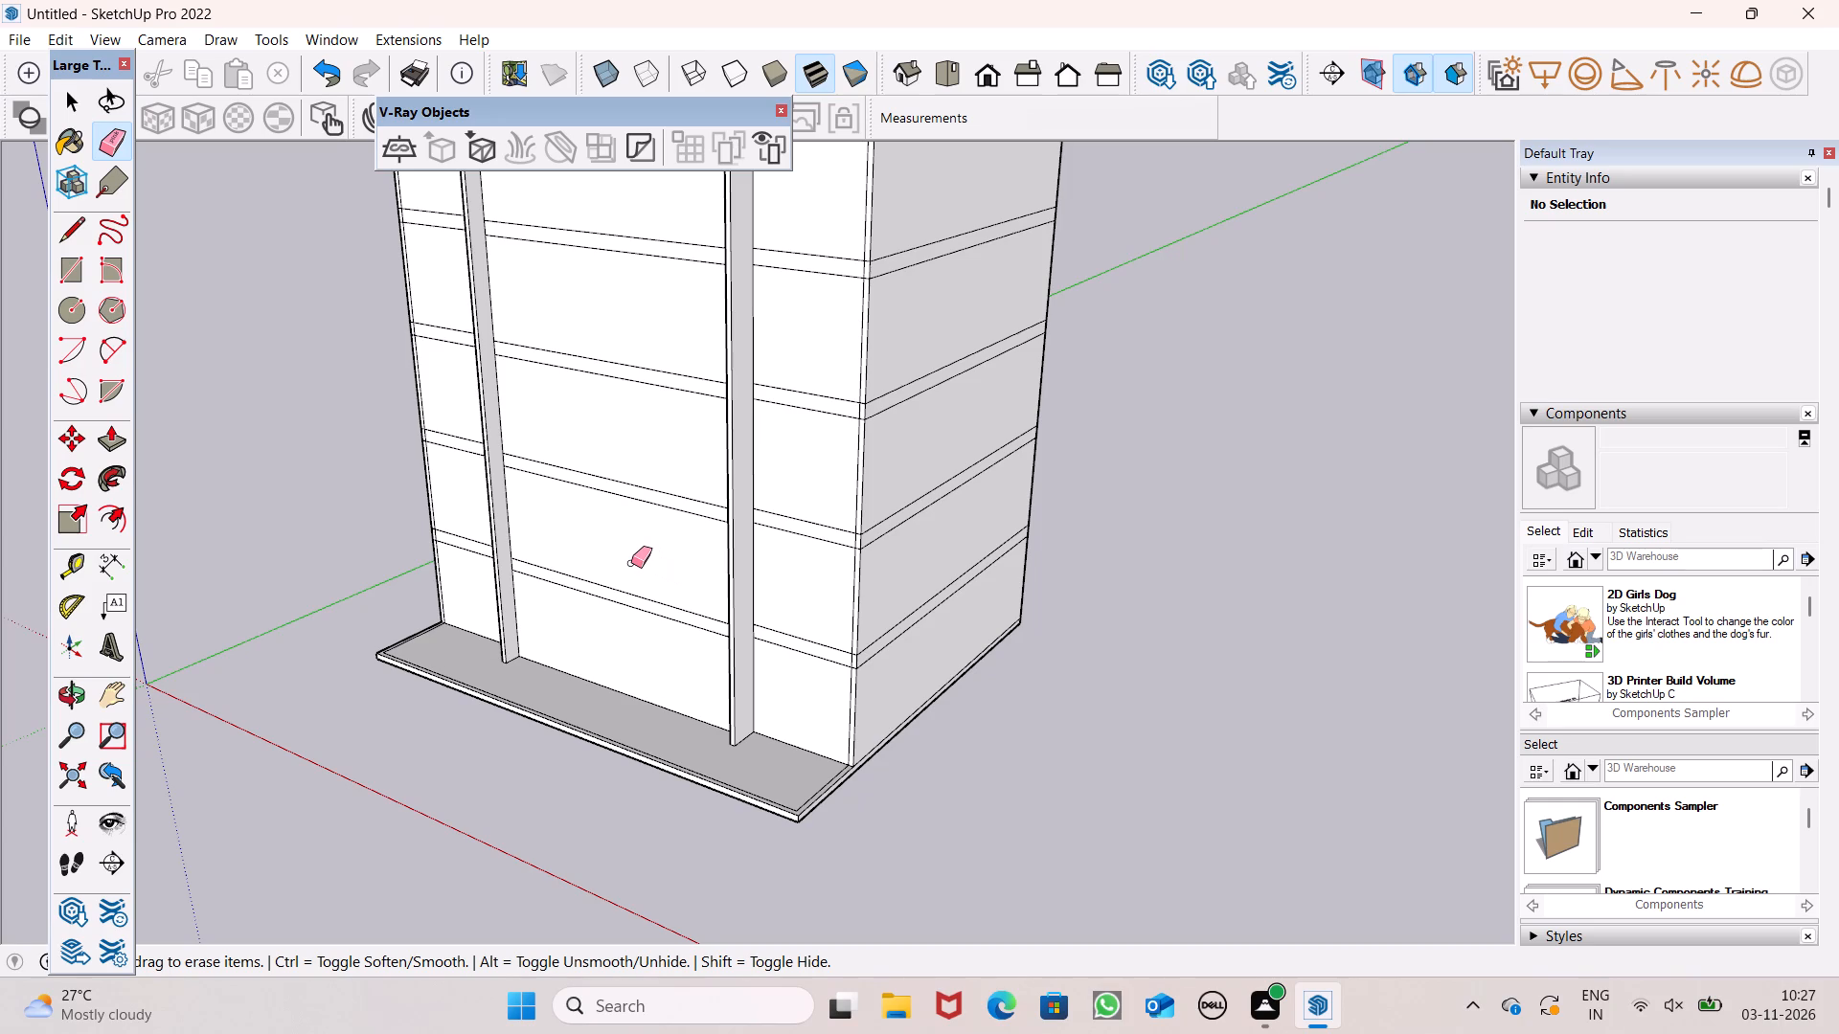
pyautogui.scroll(-5, 573, 560)
pyautogui.moveTo(577, 565); pyautogui.dragTo(801, 559, button='middle')
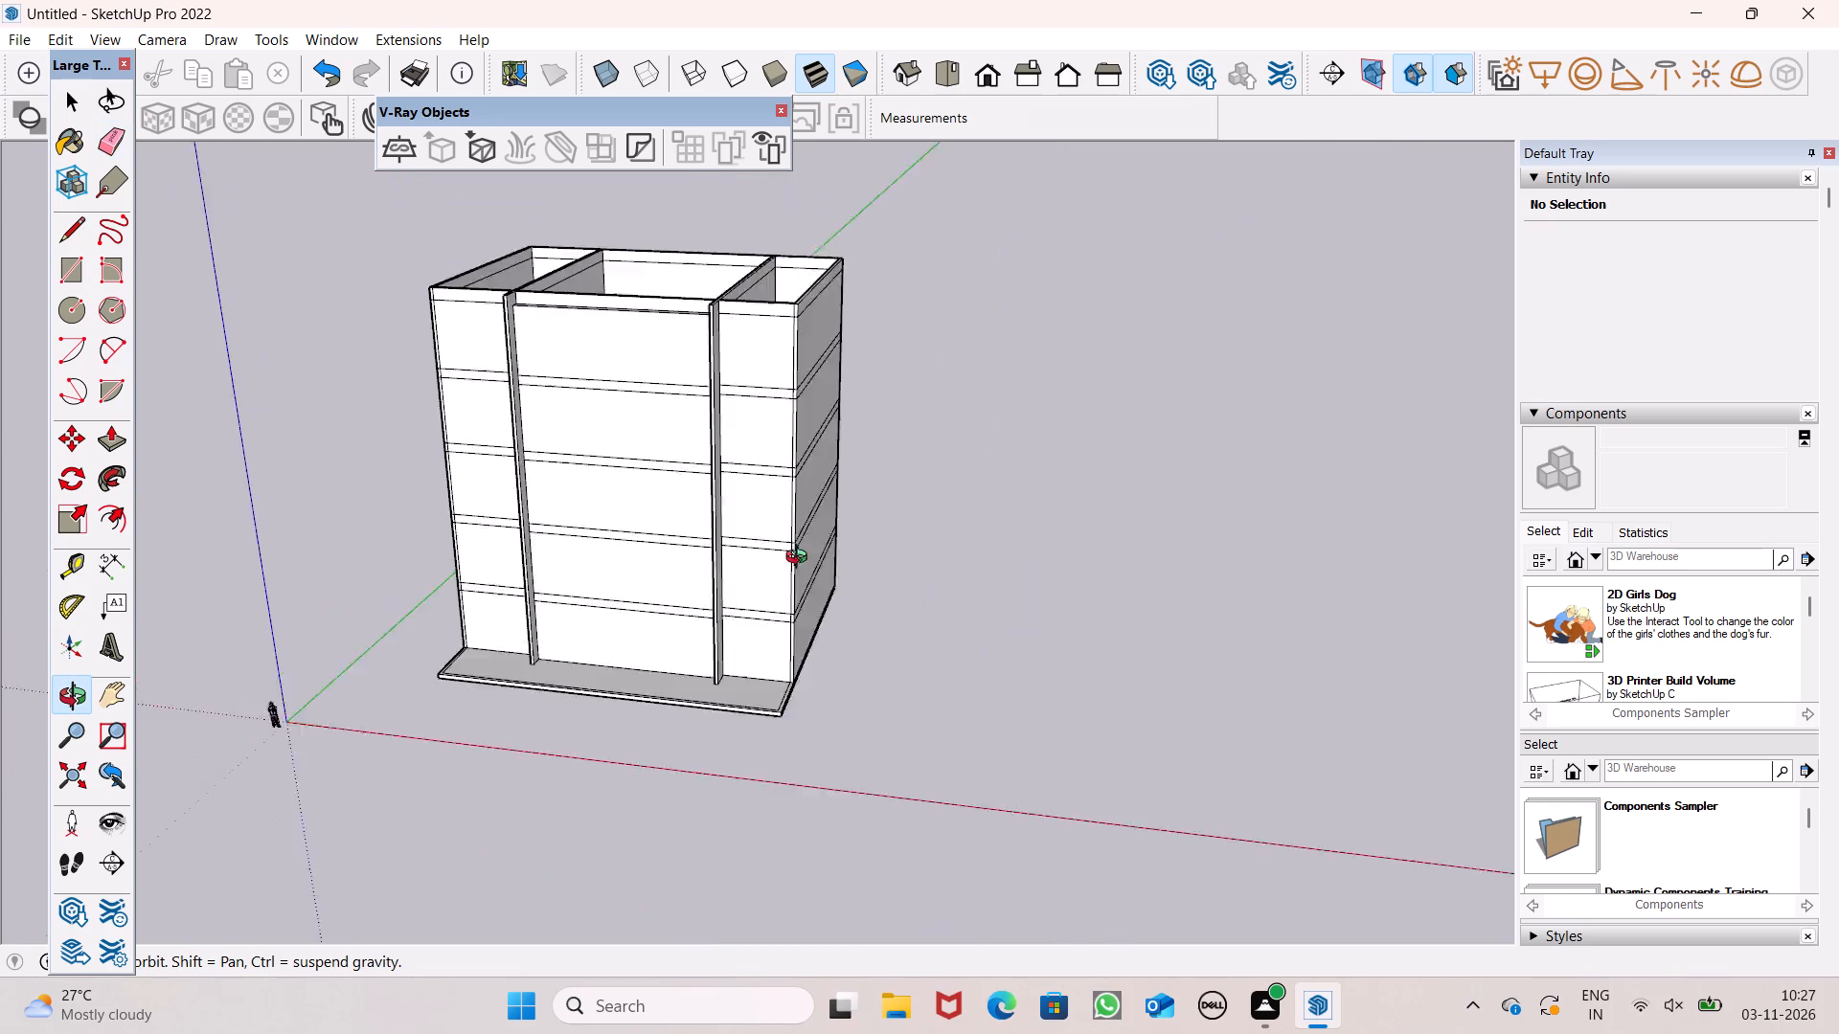
pyautogui.moveTo(801, 559); pyautogui.dragTo(605, 756, button='middle')
pyautogui.scroll(1, 1056, 519)
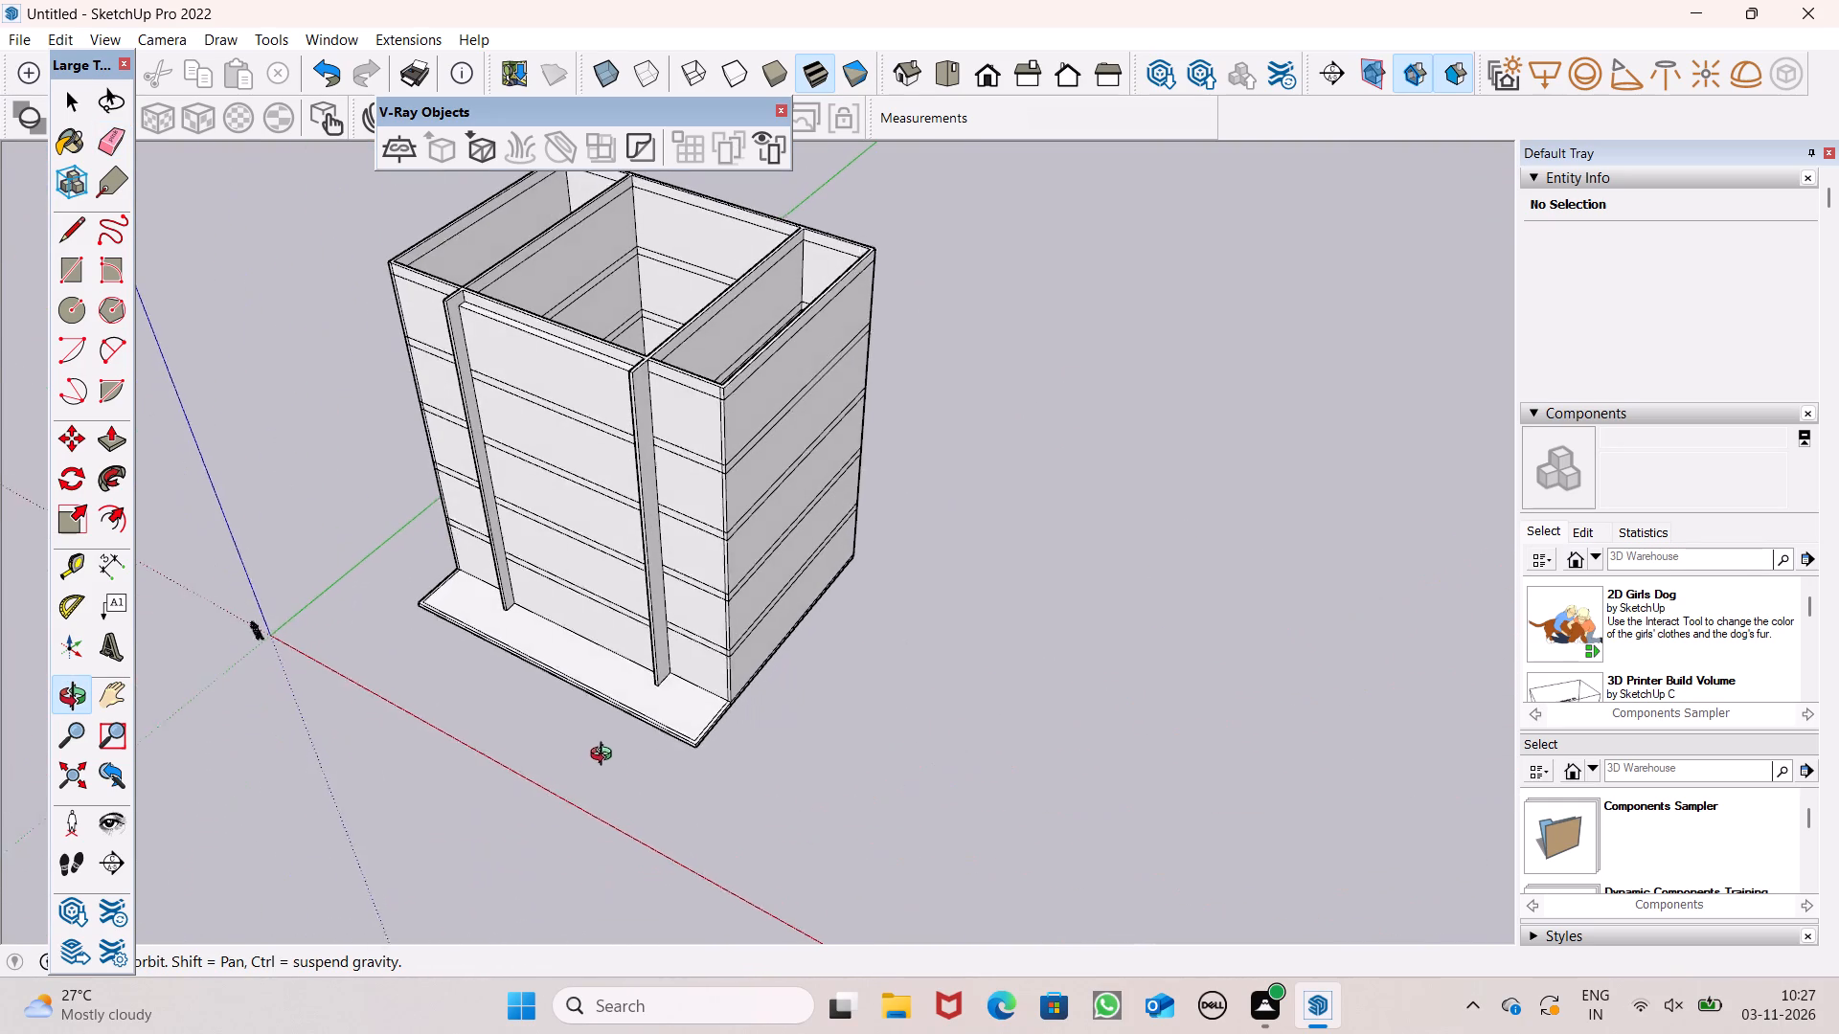
pyautogui.moveTo(605, 756); pyautogui.dragTo(606, 755, button='middle')
pyautogui.scroll(-3, 761, 667)
pyautogui.moveTo(541, 662); pyautogui.dragTo(764, 538, button='middle')
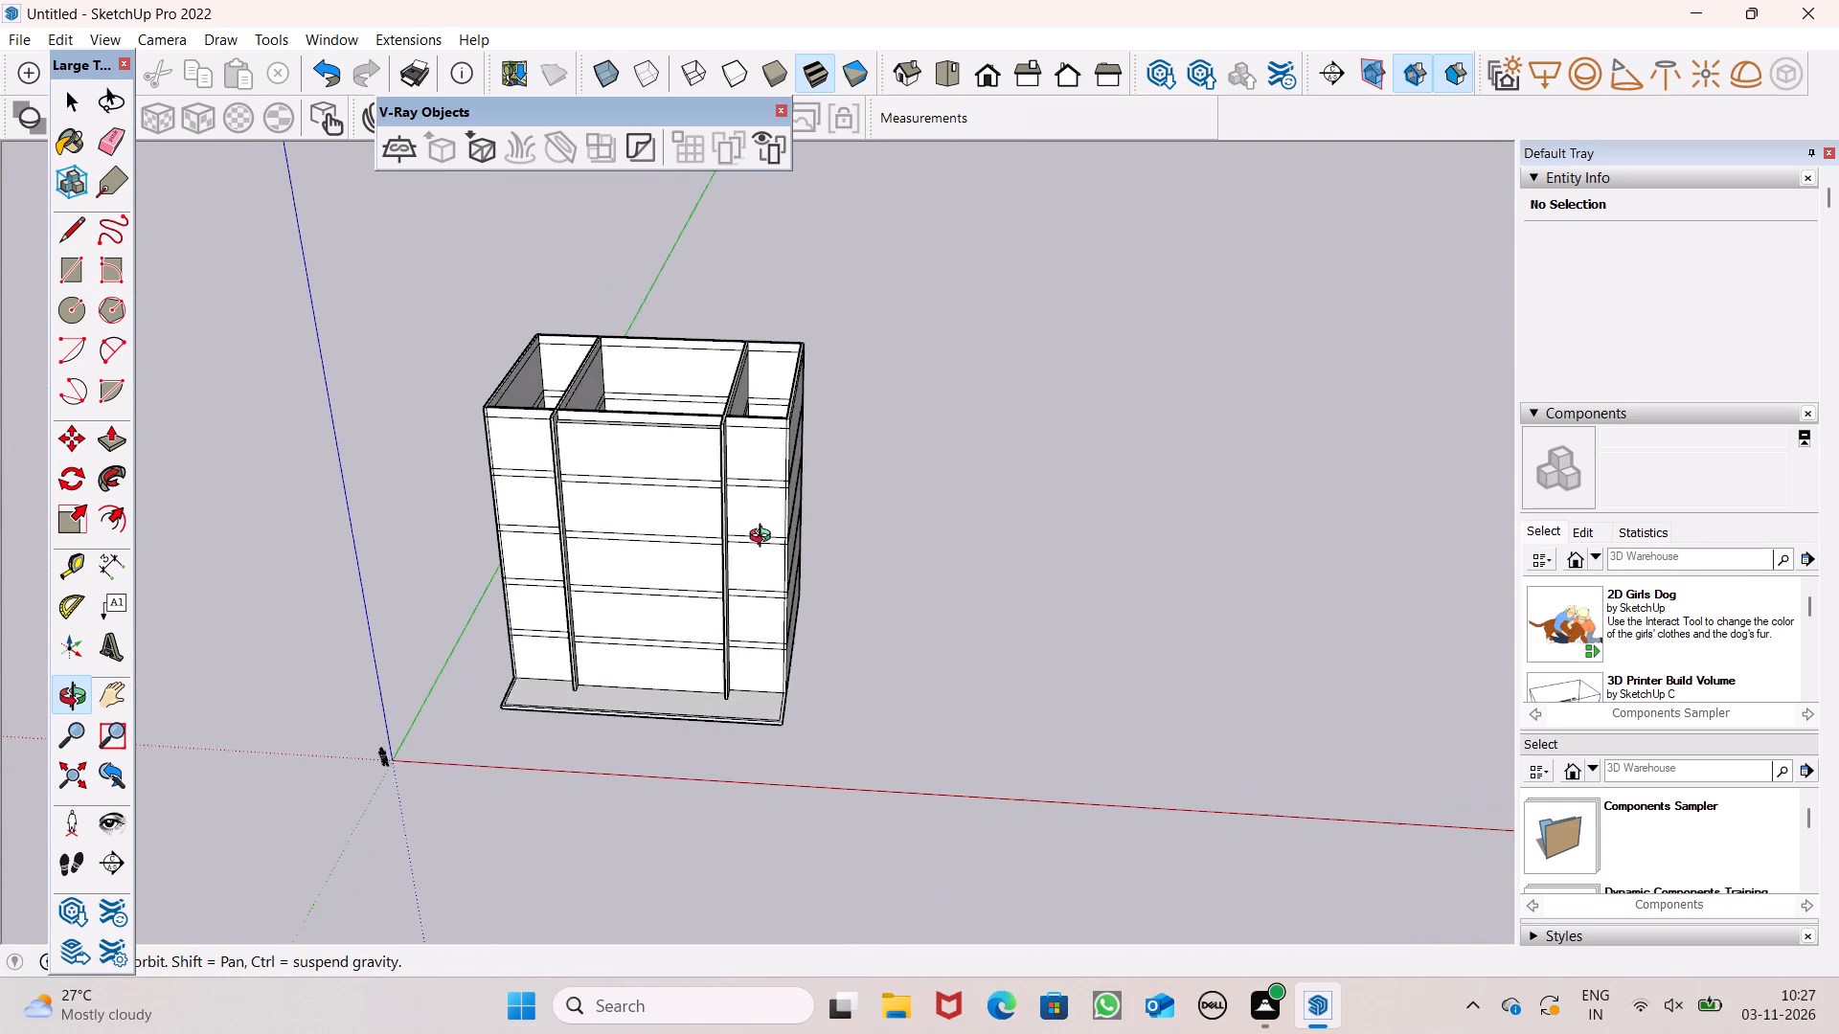
pyautogui.moveTo(764, 538); pyautogui.dragTo(949, 633, button='middle')
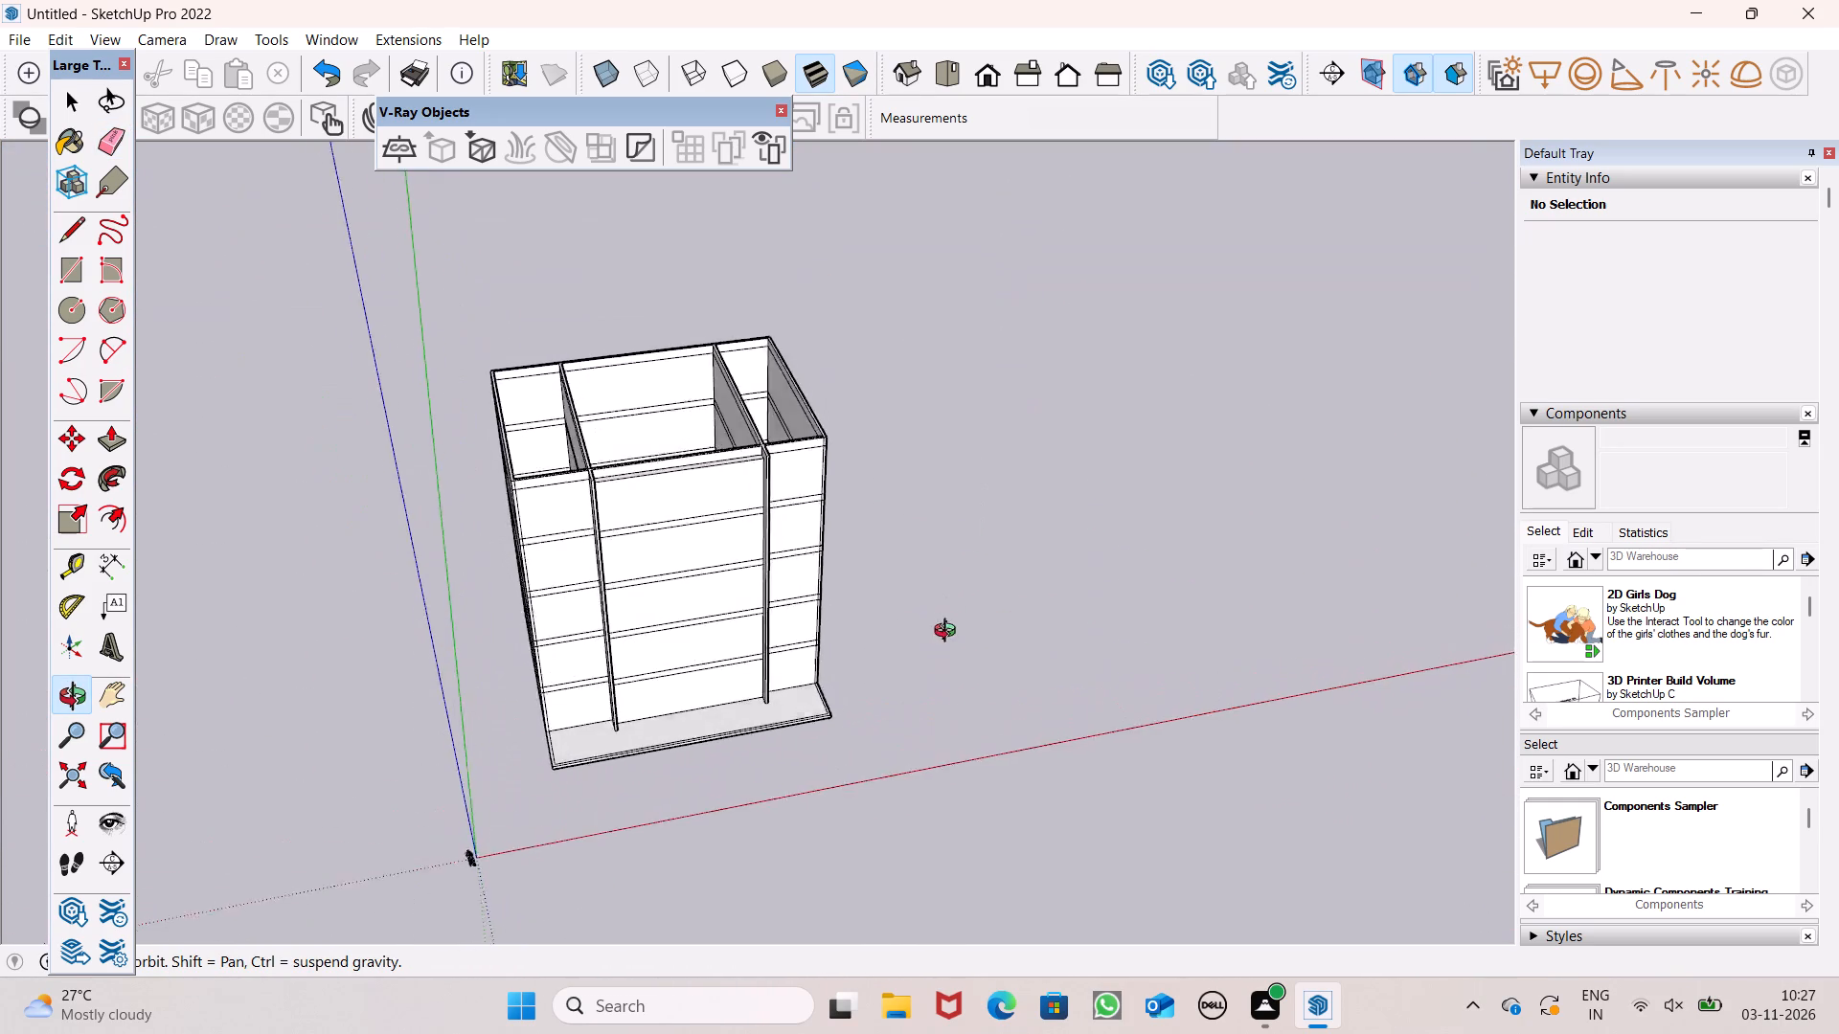
pyautogui.moveTo(949, 633); pyautogui.dragTo(768, 769, button='middle')
pyautogui.scroll(9, 524, 562)
pyautogui.moveTo(595, 544); pyautogui.dragTo(381, 571, button='middle')
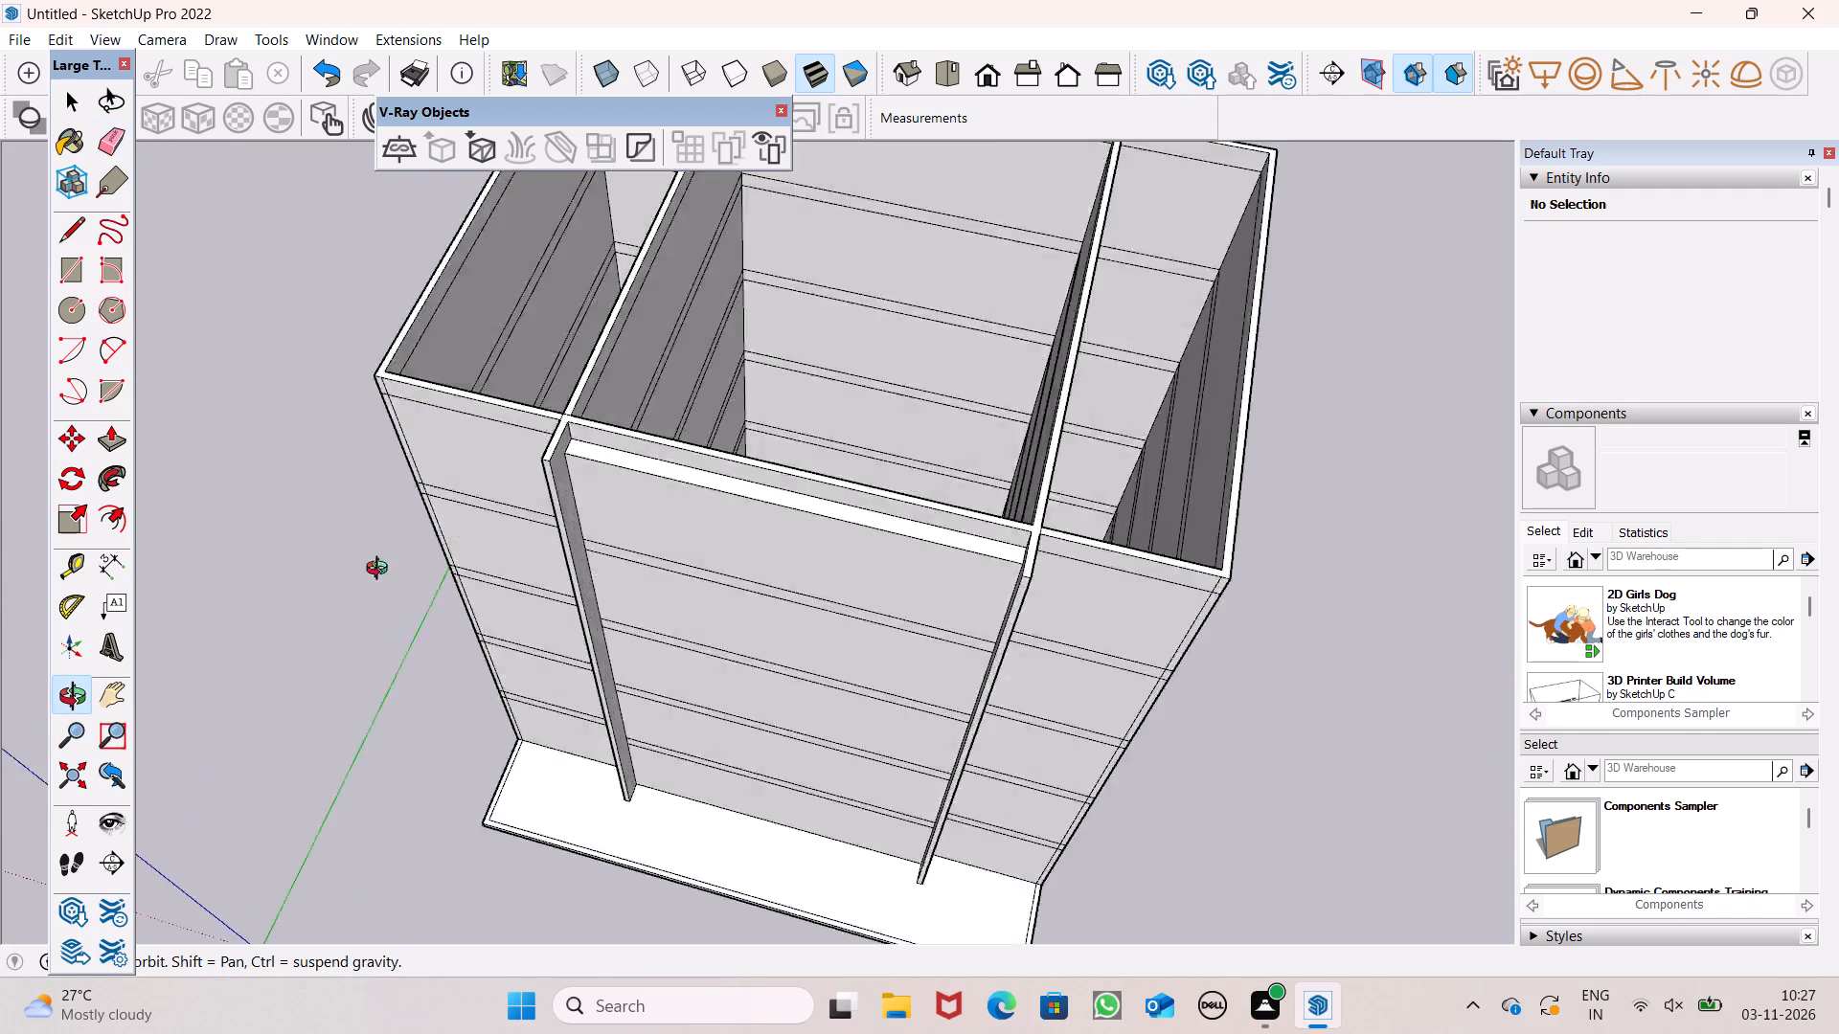
pyautogui.moveTo(381, 571); pyautogui.dragTo(298, 532, button='middle')
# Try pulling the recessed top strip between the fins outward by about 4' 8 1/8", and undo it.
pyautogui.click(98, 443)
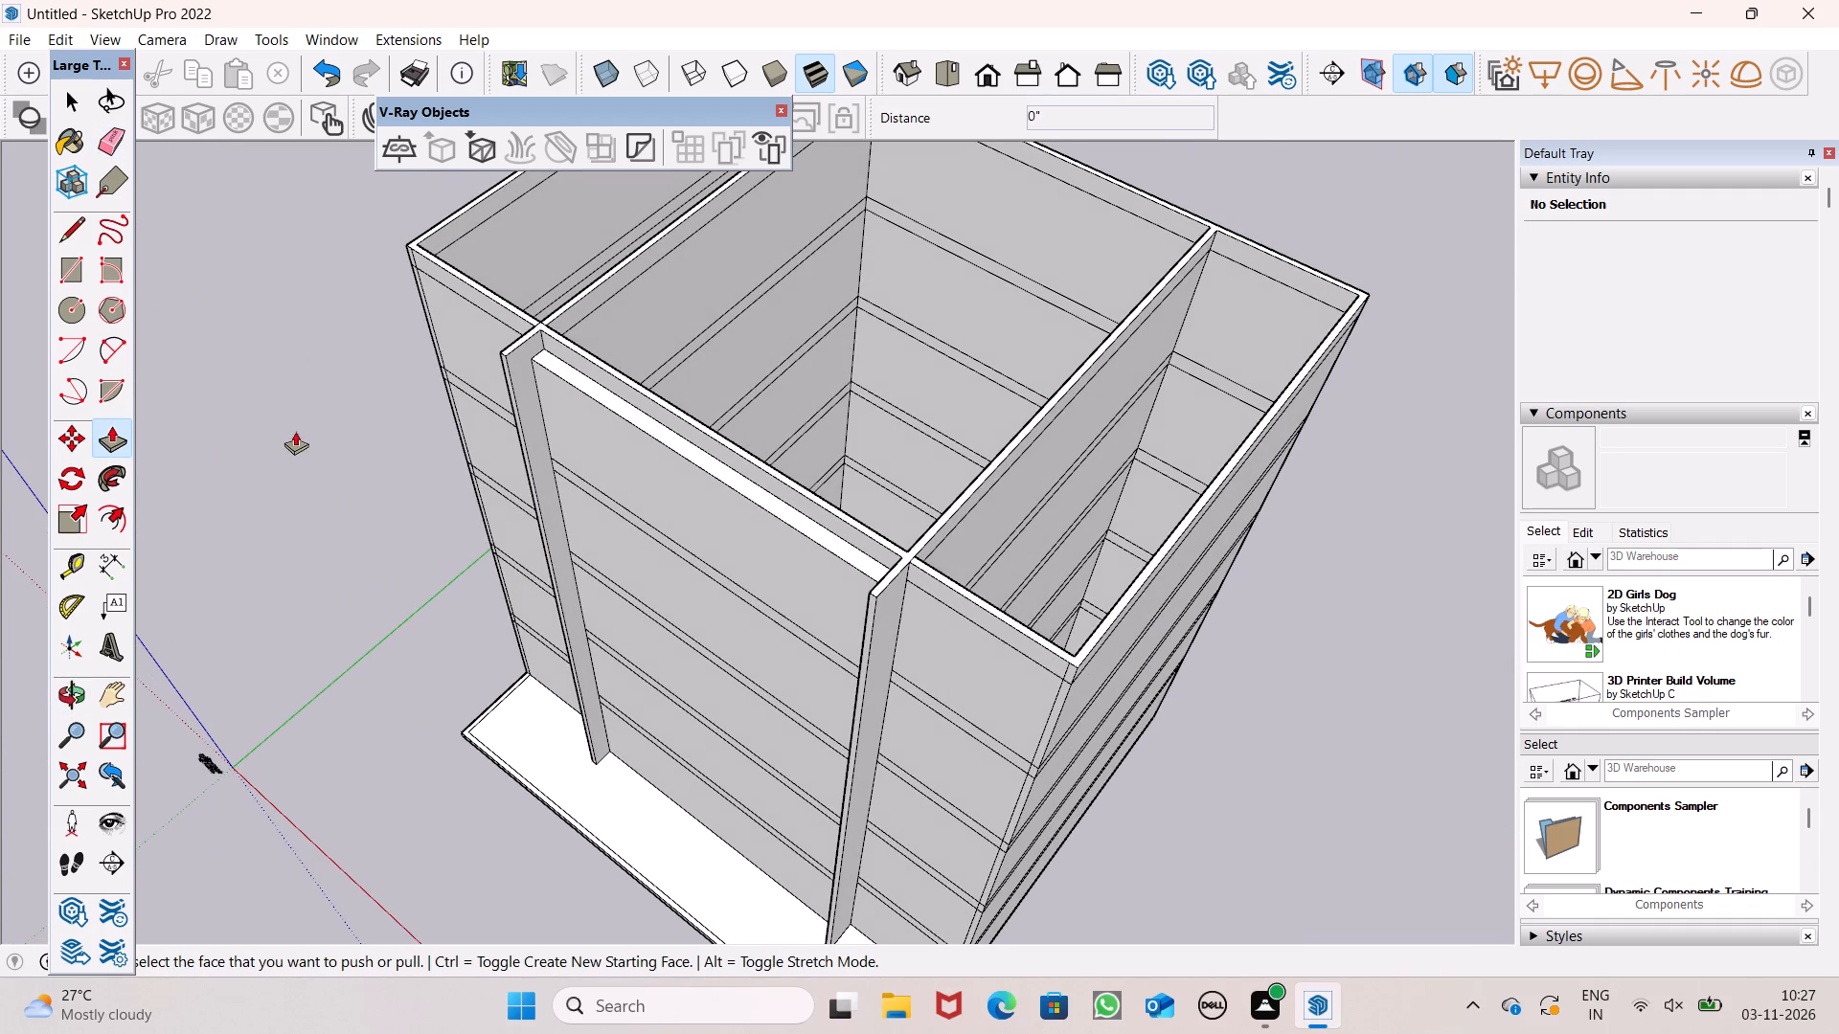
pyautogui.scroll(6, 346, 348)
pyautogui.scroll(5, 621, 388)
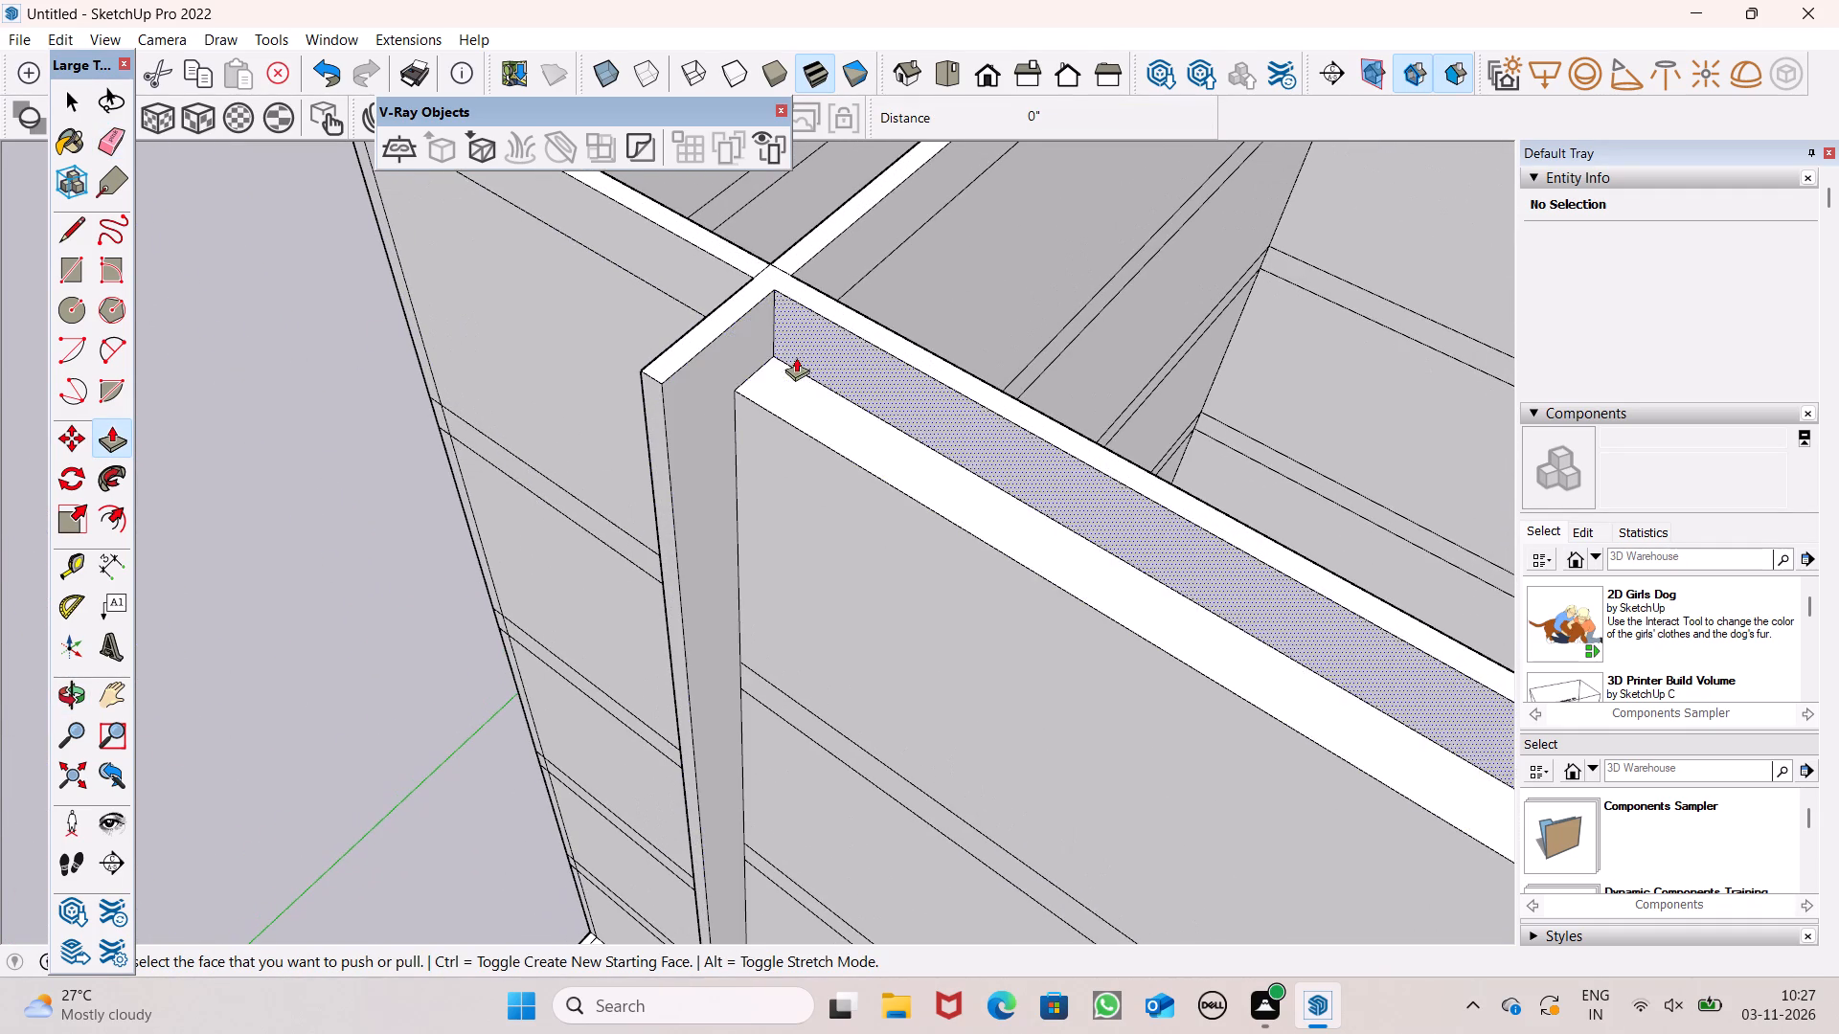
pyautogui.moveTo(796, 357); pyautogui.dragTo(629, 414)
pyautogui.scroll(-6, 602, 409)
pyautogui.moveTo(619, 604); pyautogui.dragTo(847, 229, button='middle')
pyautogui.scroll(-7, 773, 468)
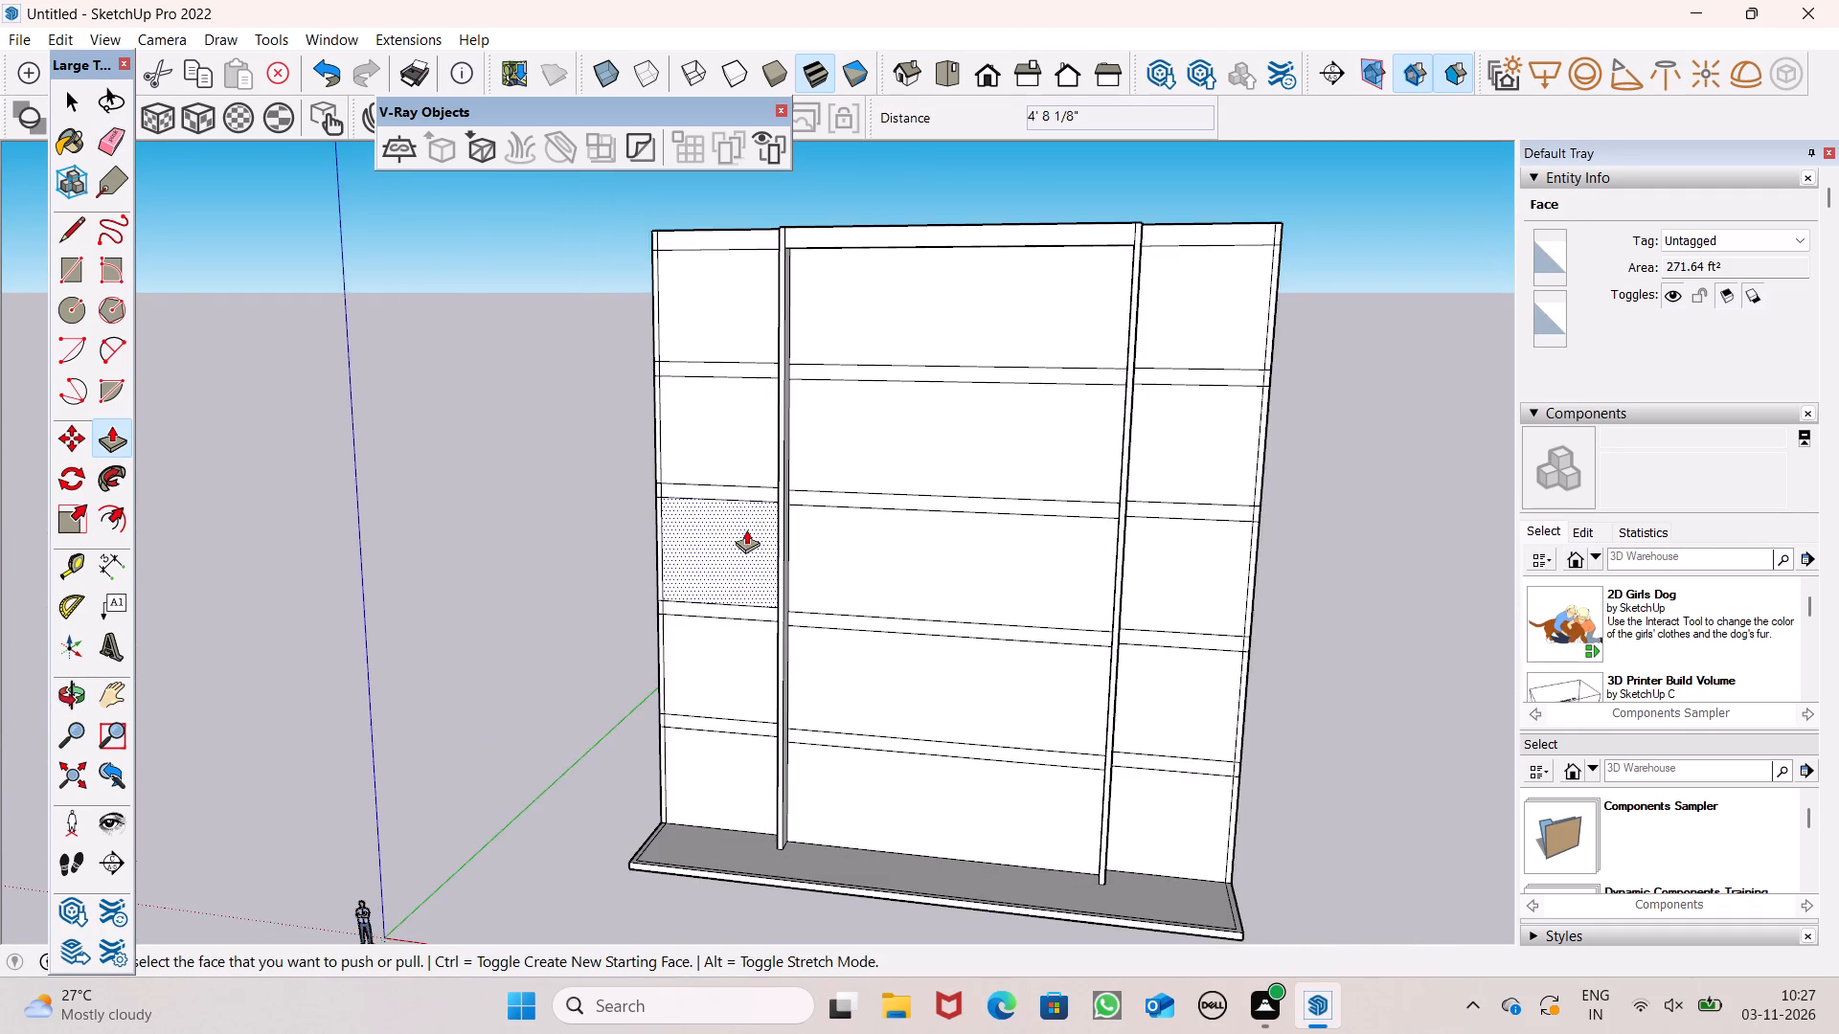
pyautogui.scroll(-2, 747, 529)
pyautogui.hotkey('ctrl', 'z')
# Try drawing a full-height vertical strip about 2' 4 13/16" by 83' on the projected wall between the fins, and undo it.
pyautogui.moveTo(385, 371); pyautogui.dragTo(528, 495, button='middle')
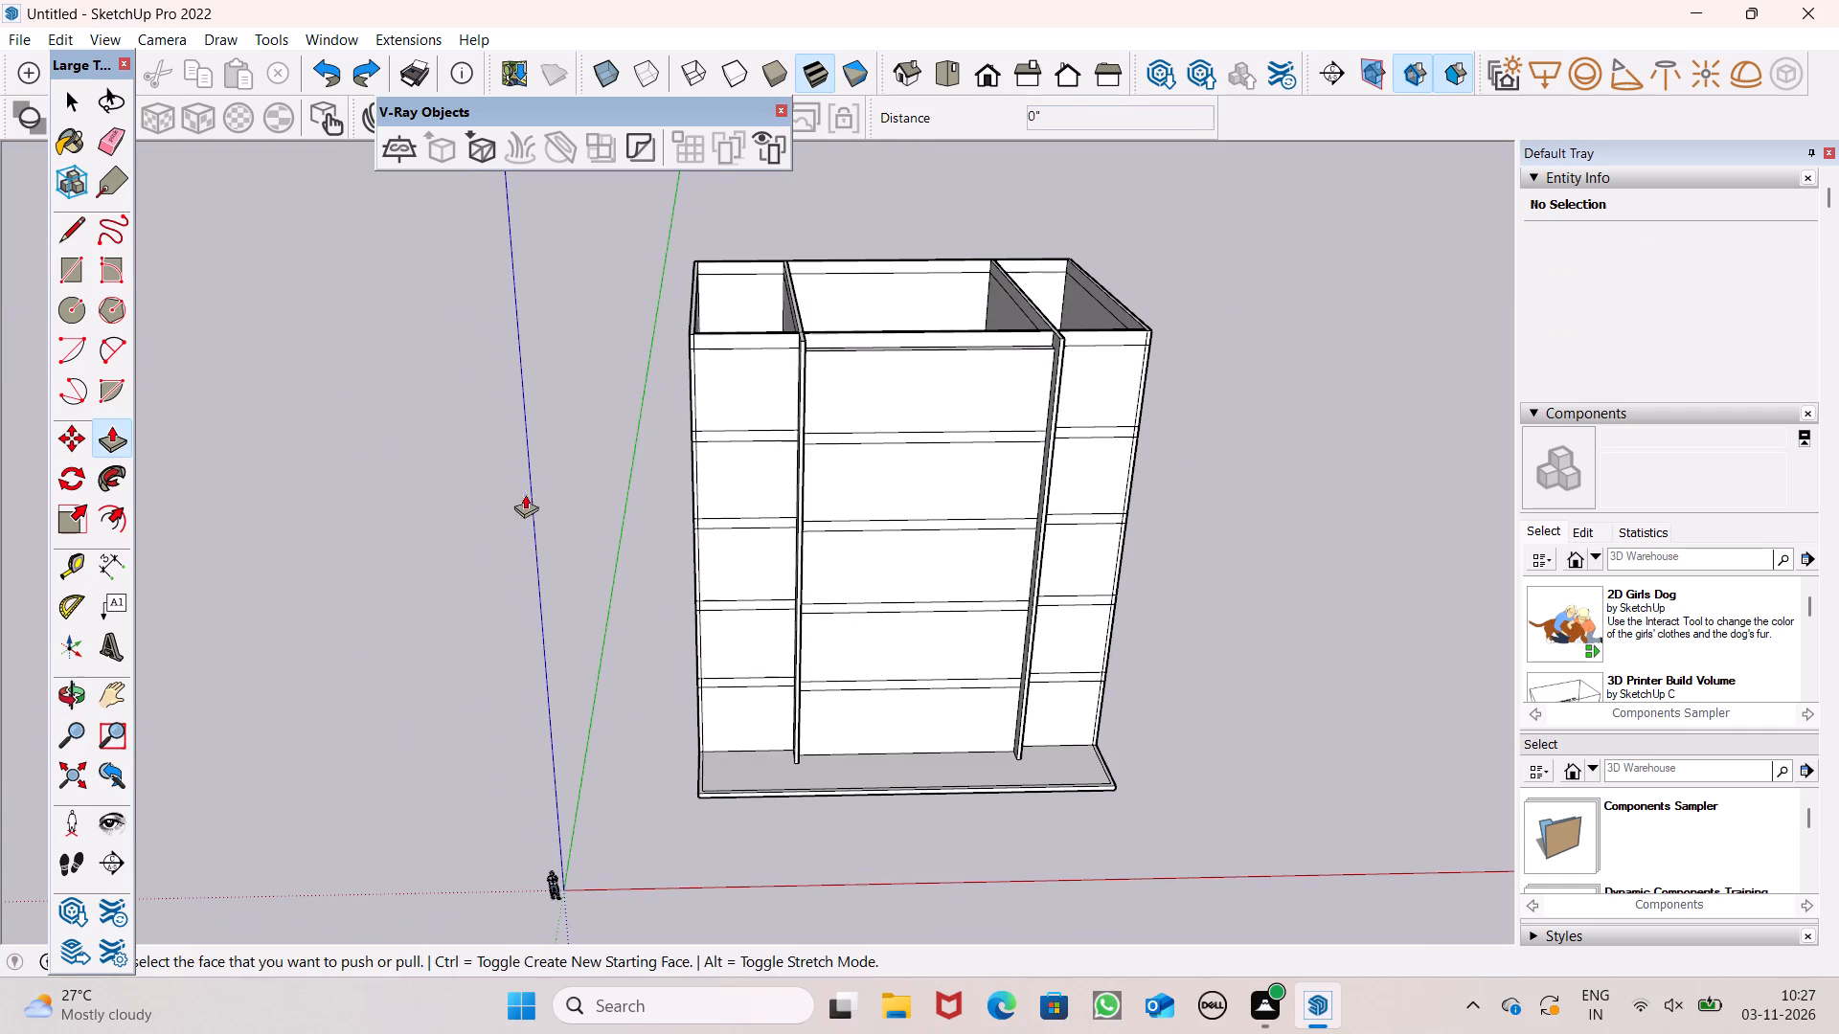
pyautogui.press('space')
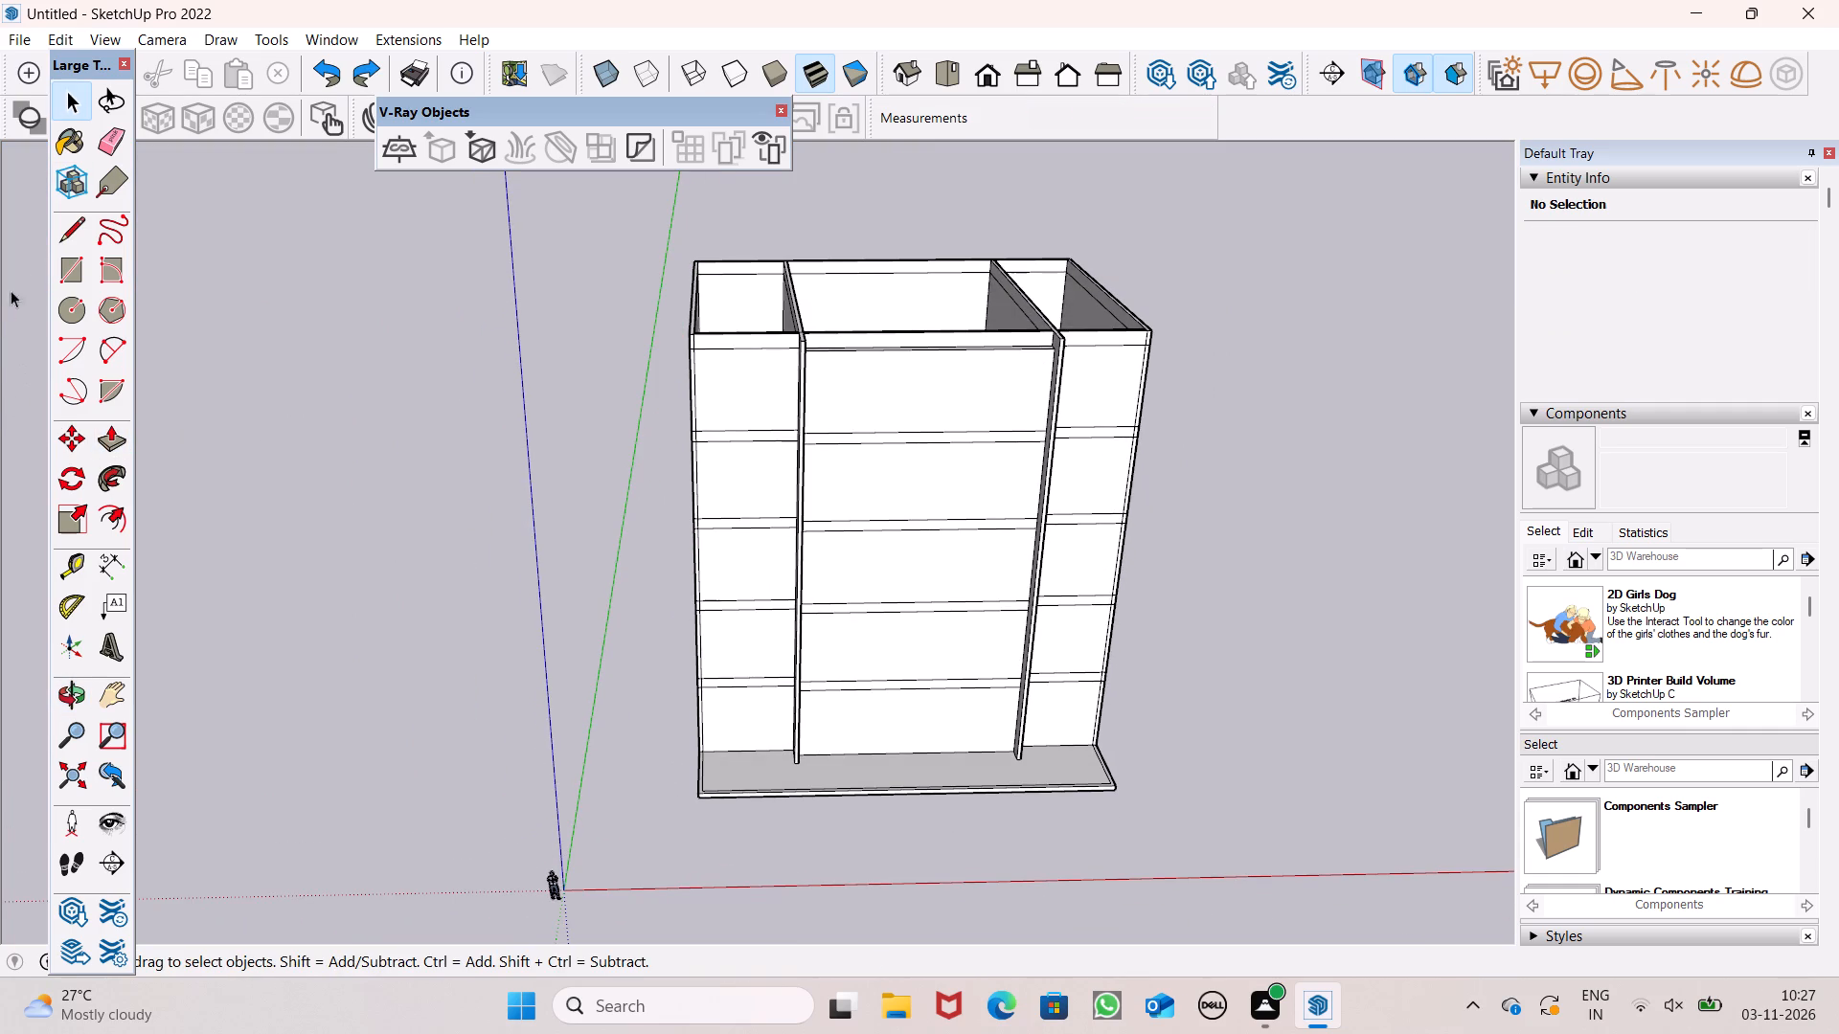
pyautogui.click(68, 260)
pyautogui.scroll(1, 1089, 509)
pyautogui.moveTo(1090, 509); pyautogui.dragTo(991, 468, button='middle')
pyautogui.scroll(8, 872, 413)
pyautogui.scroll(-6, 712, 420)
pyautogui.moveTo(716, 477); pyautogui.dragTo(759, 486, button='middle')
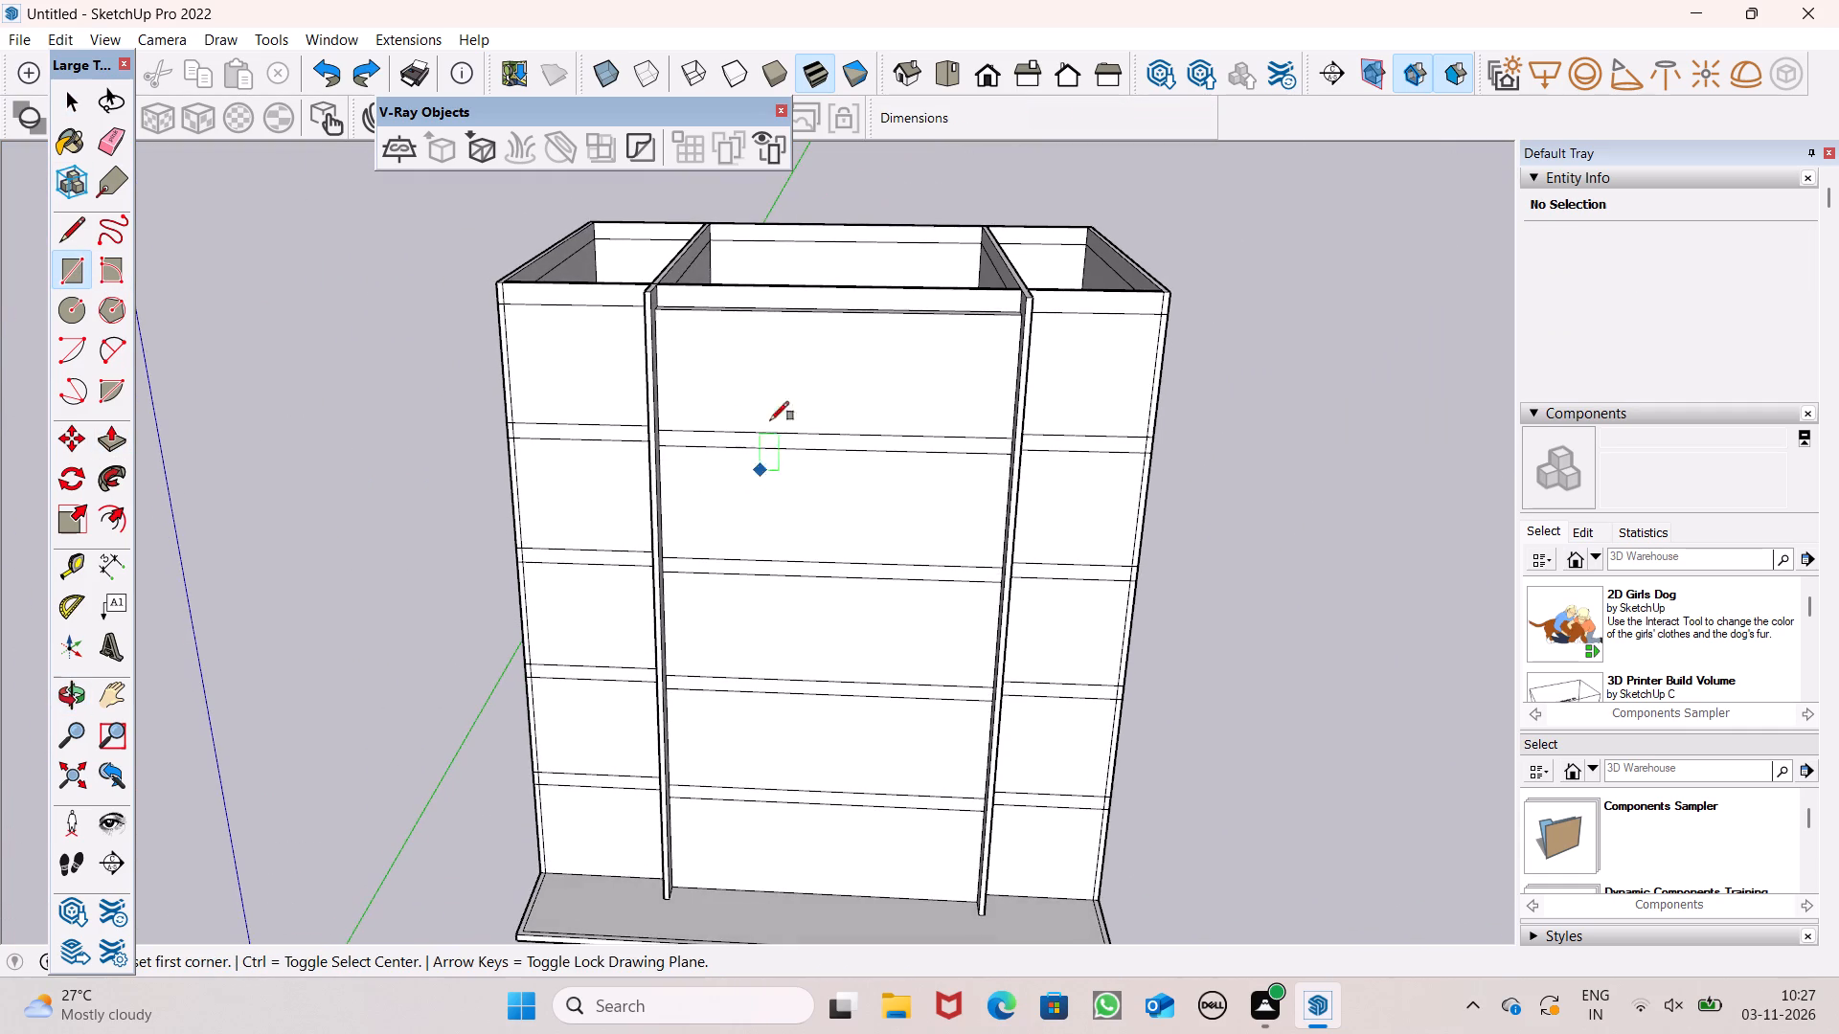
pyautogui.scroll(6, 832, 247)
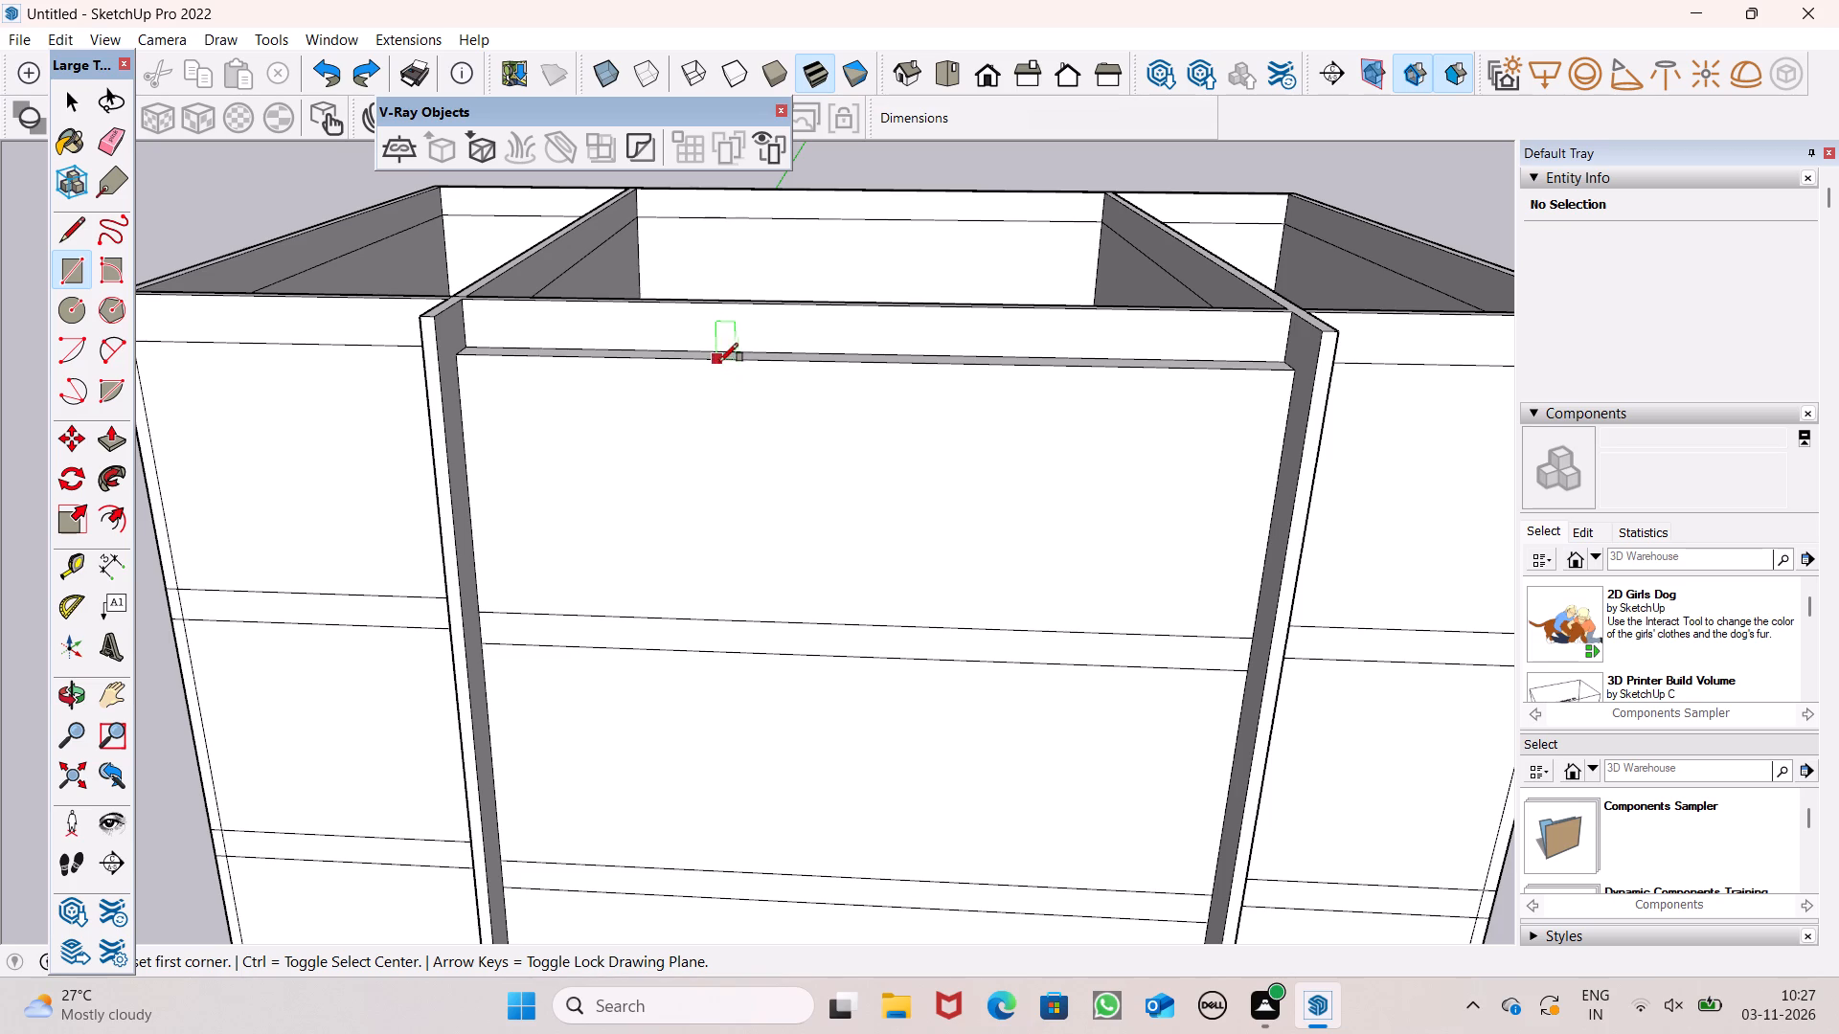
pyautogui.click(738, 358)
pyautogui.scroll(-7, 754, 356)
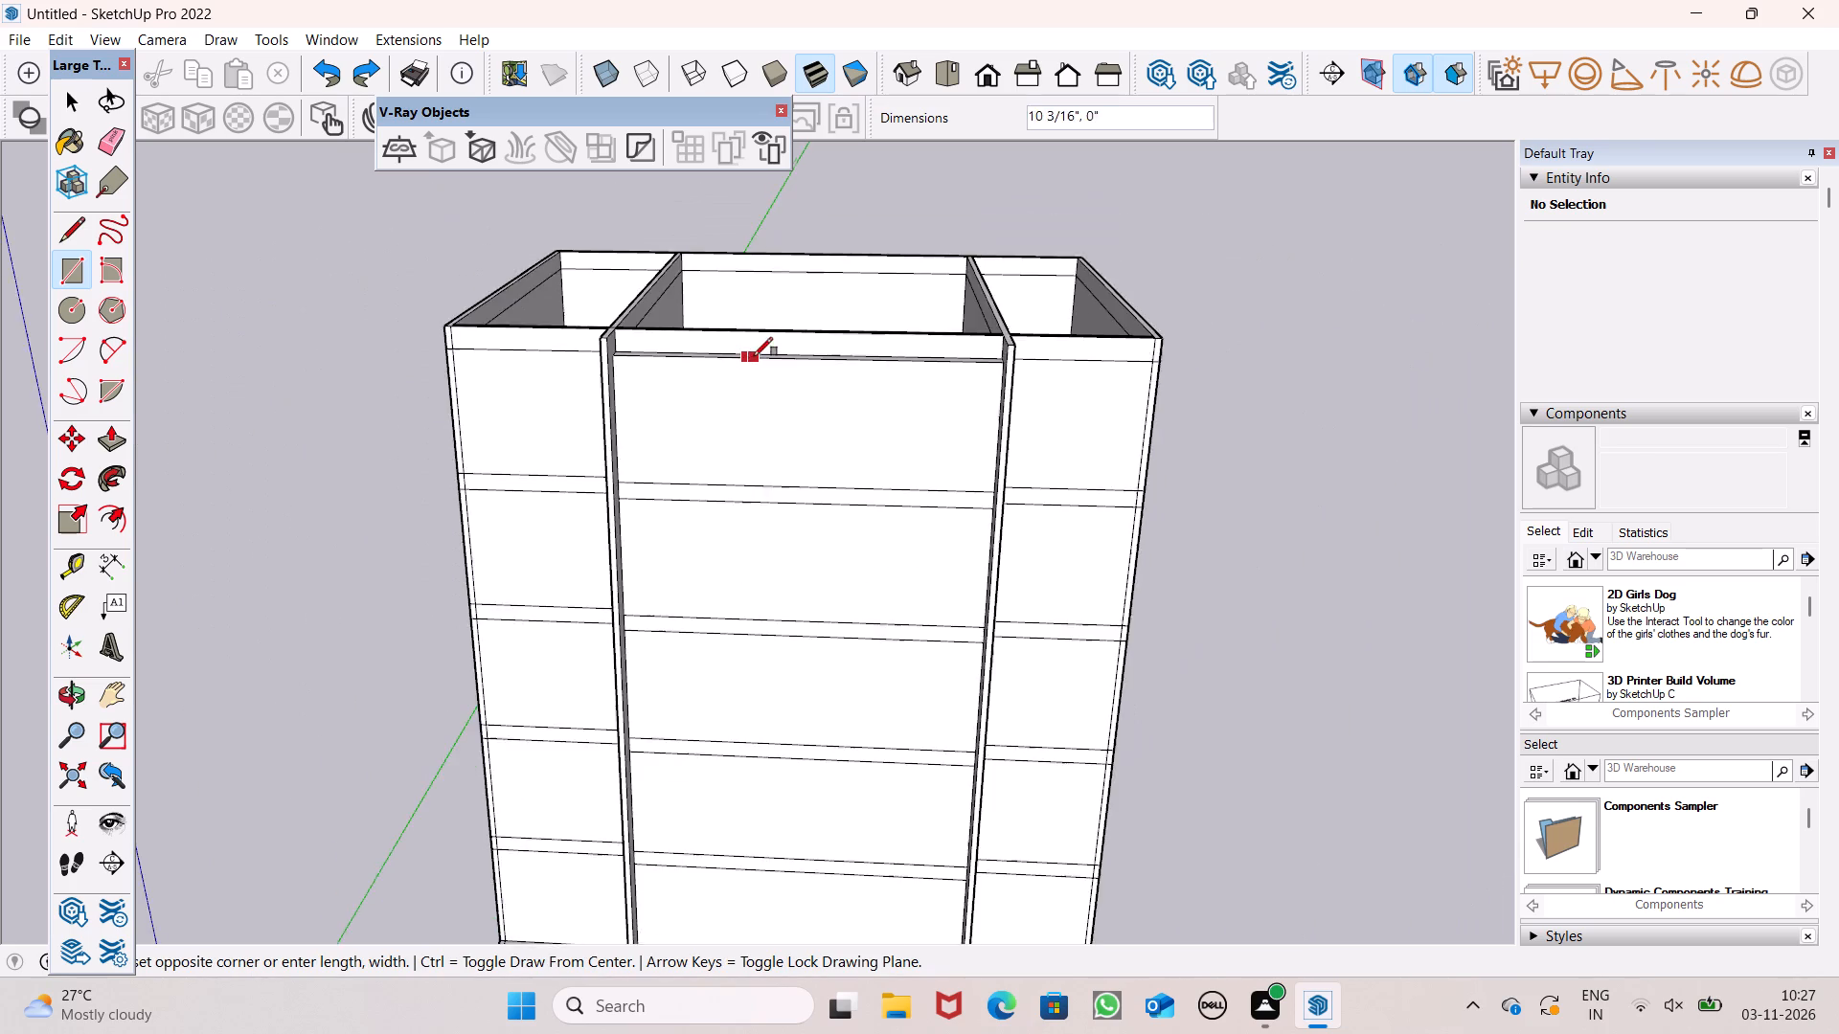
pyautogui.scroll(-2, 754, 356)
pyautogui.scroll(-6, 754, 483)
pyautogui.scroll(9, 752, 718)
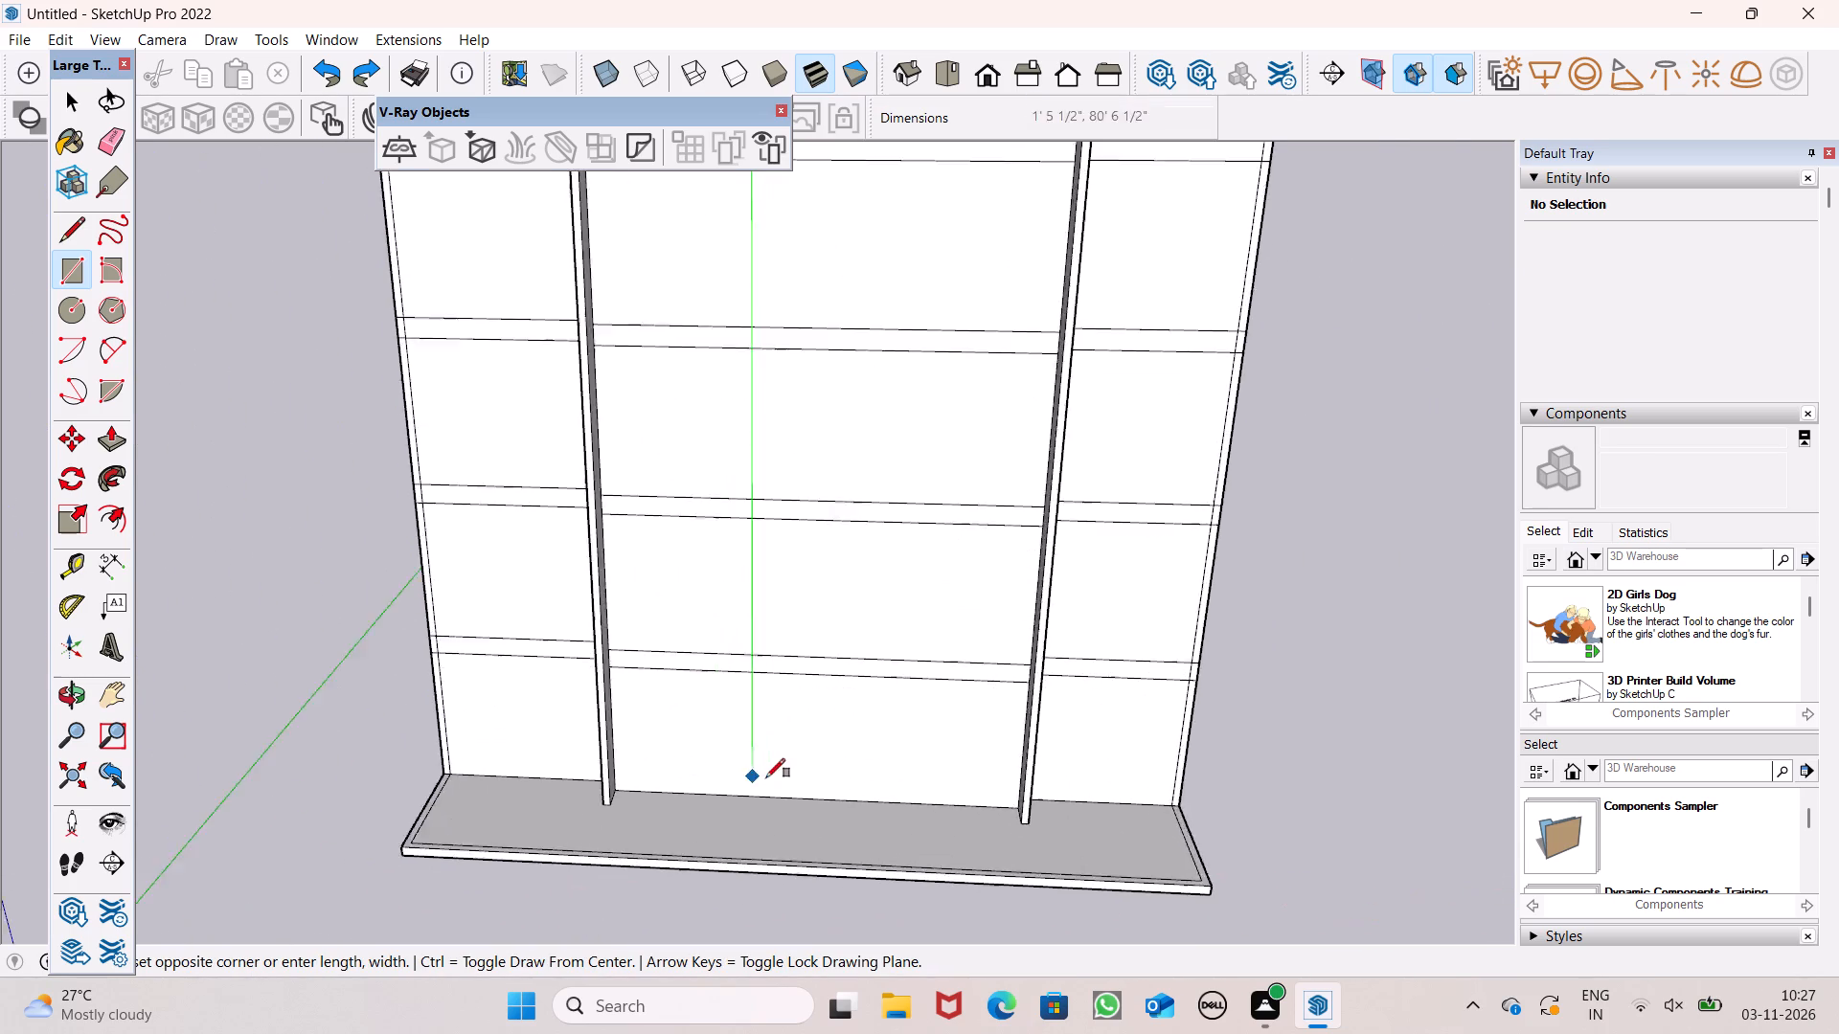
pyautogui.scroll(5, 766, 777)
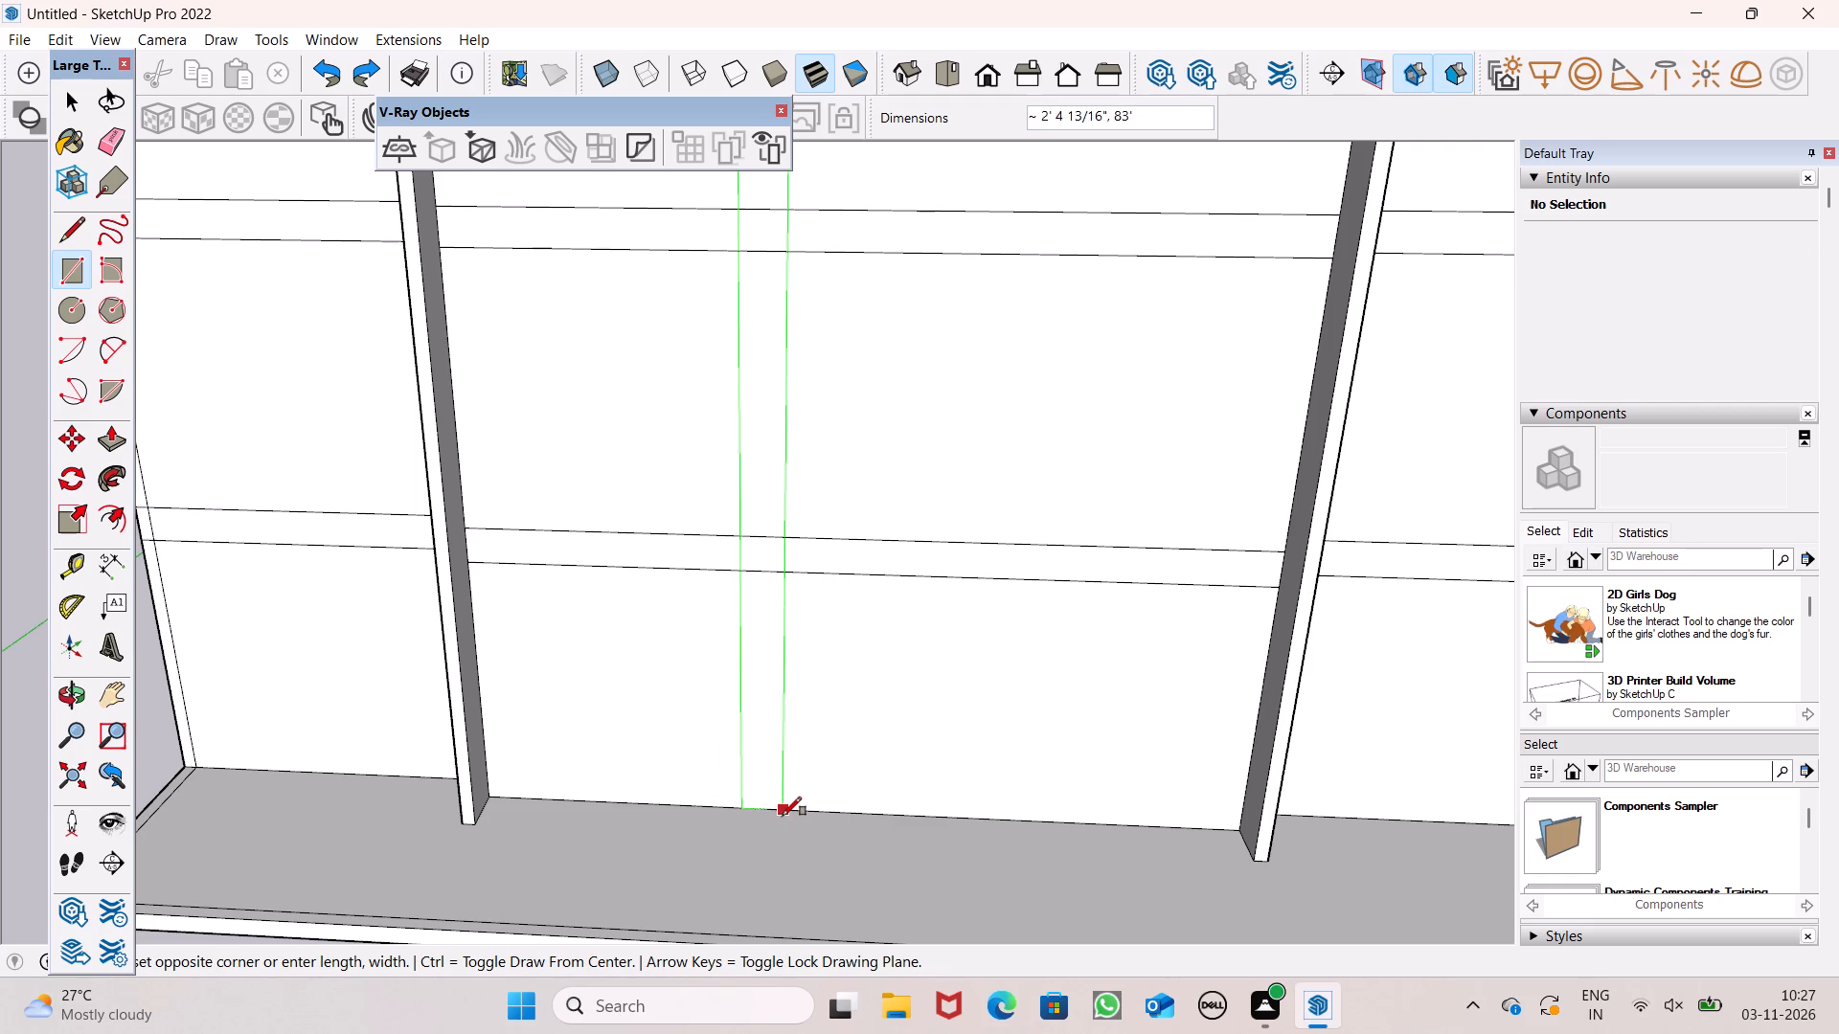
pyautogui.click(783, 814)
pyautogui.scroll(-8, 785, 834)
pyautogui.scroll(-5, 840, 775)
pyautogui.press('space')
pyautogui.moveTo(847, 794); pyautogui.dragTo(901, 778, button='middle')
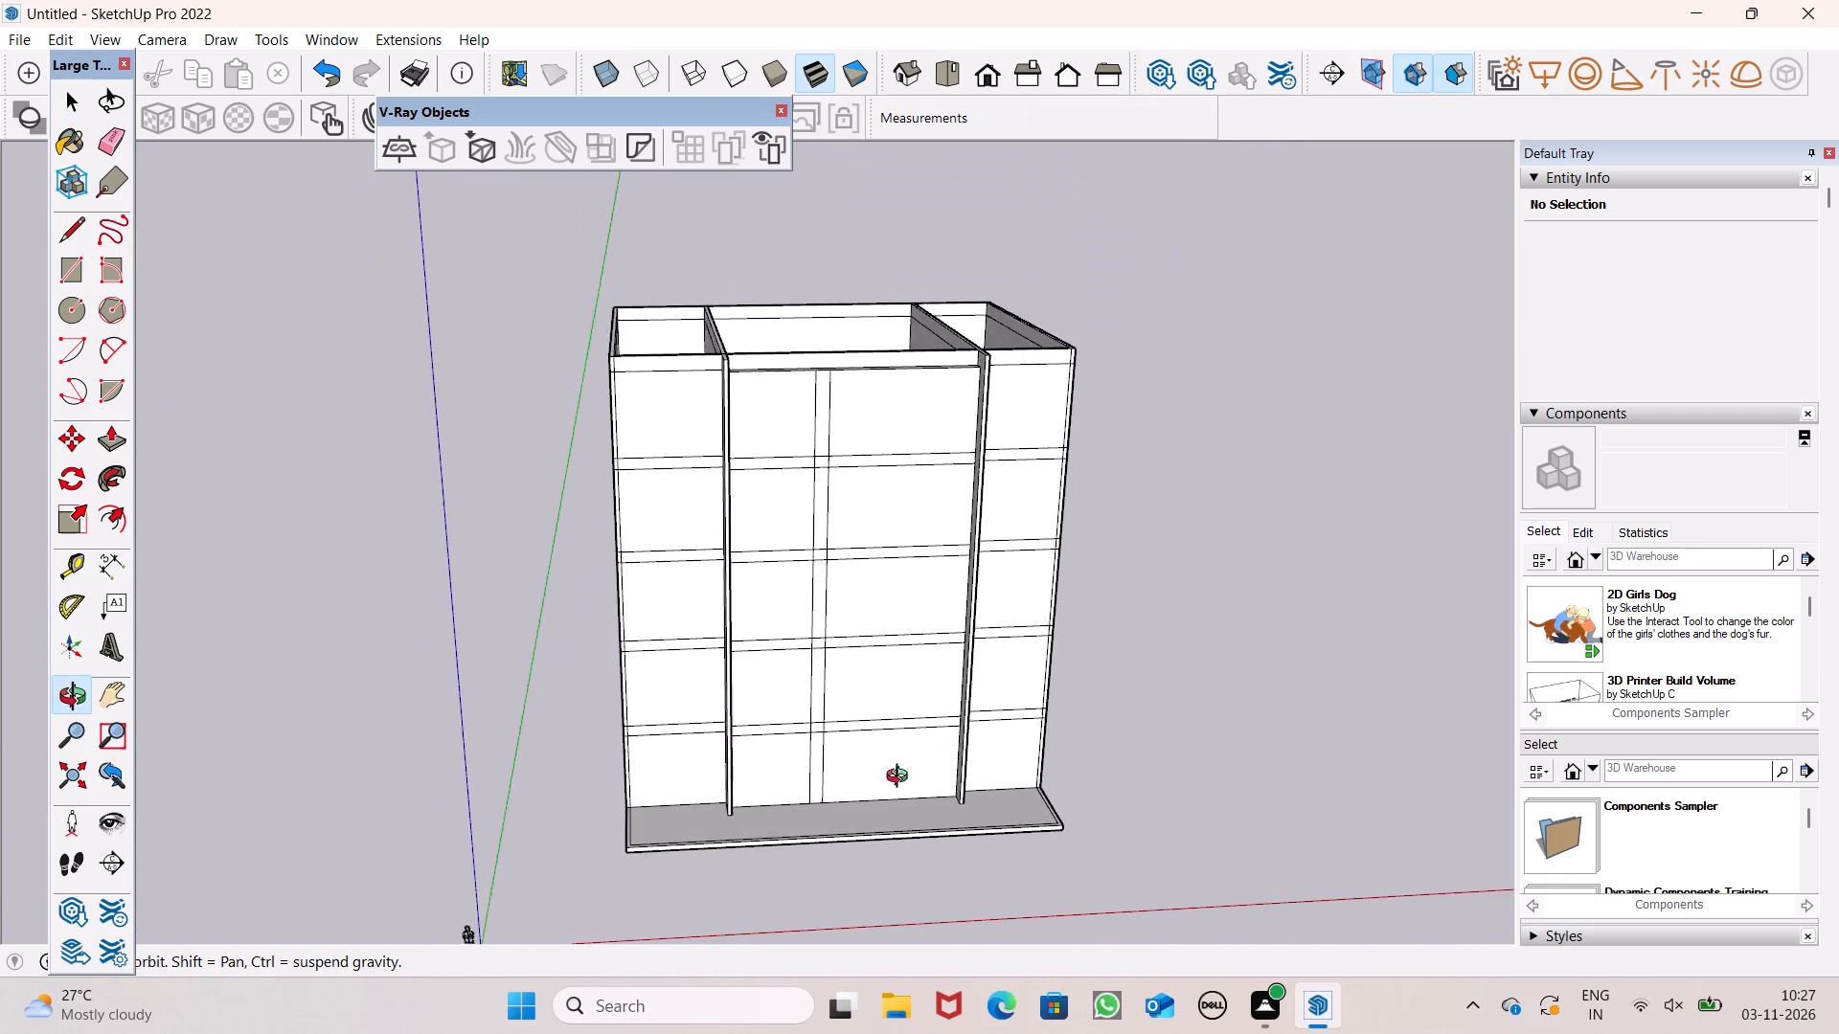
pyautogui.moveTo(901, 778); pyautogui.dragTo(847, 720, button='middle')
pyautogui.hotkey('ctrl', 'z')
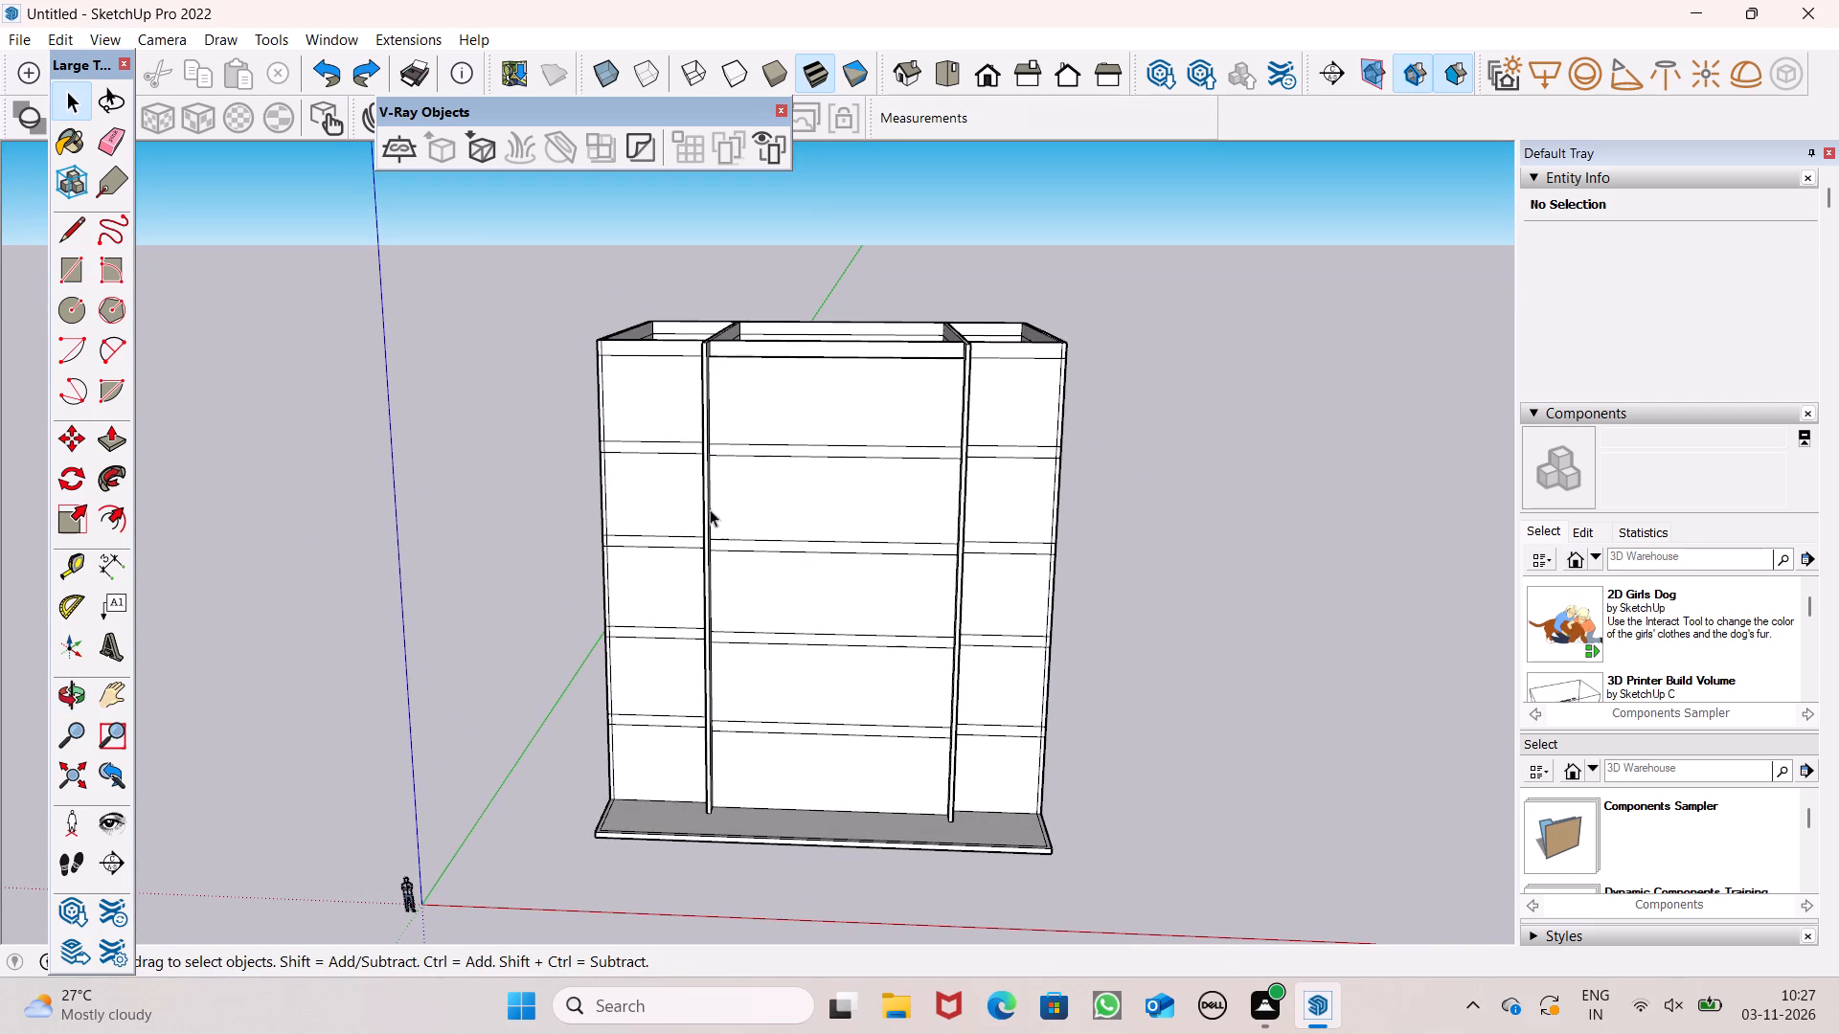
# Draw a vertical rectangle about 4' 7/16" by 83' on the projected wall, from below the top strip down to the base.
pyautogui.click(65, 287)
pyautogui.moveTo(566, 515); pyautogui.dragTo(613, 528, button='middle')
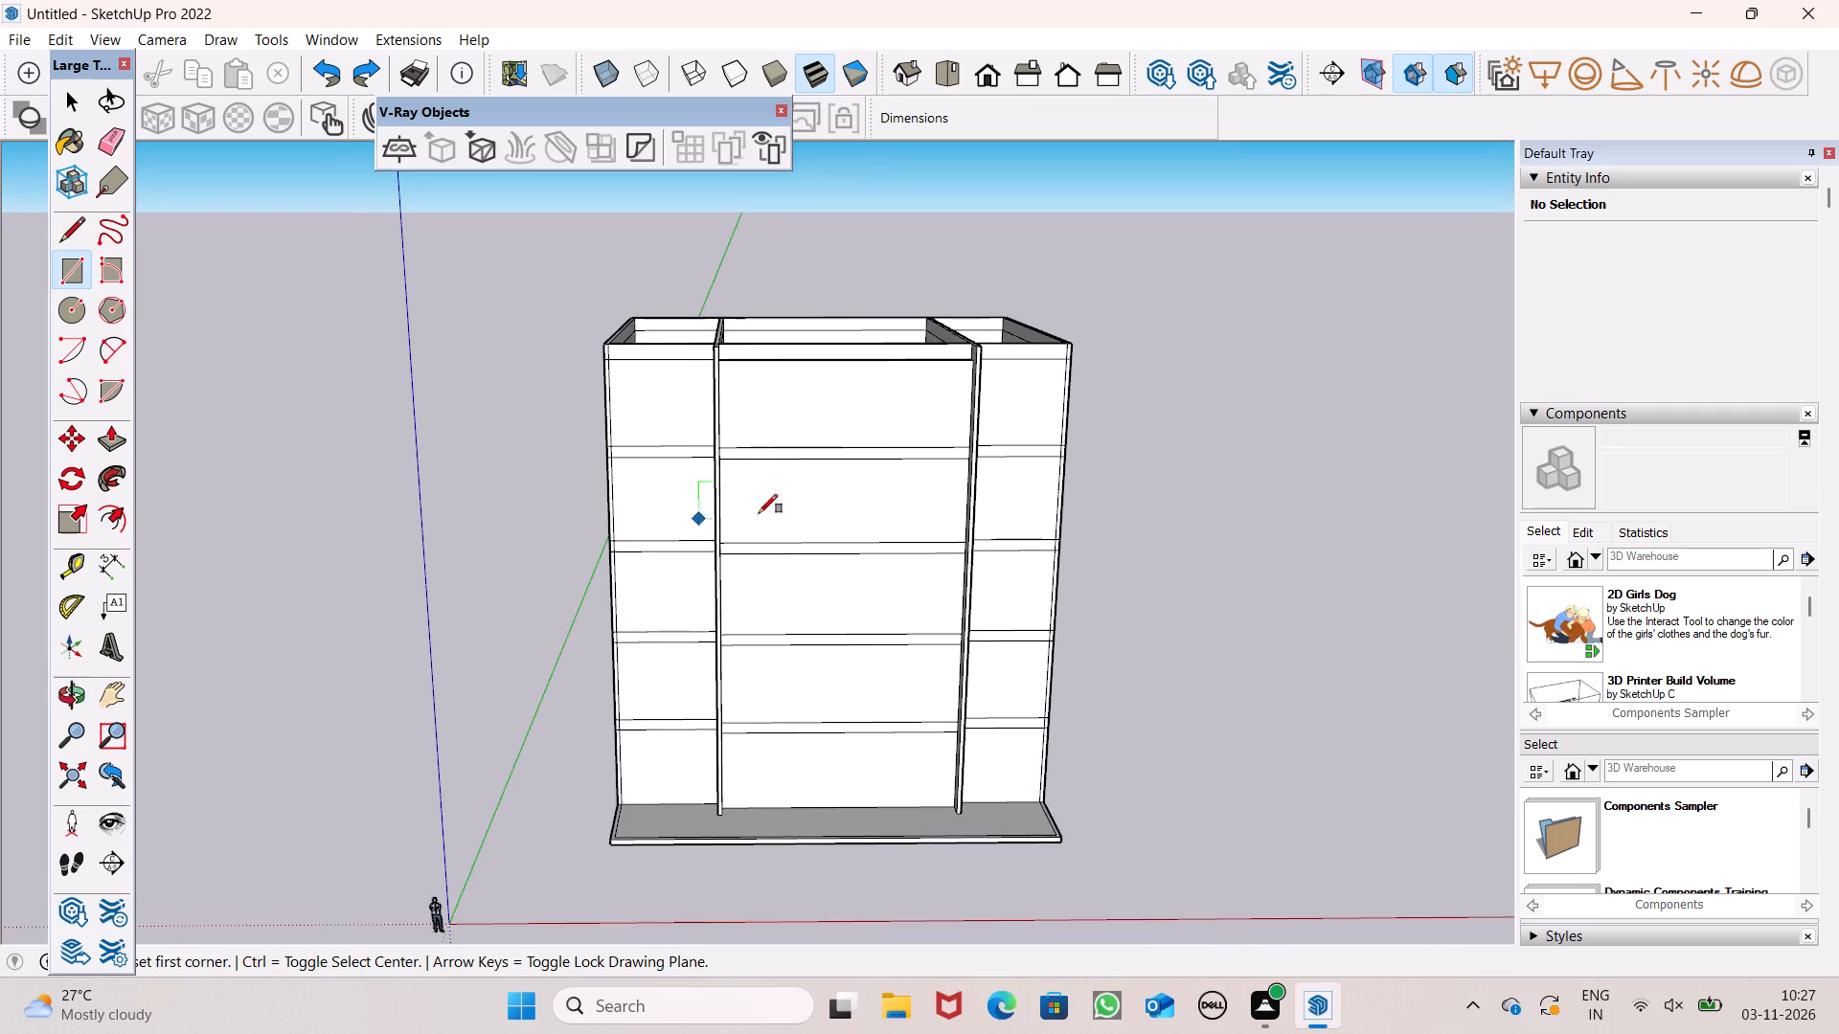
pyautogui.scroll(6, 806, 497)
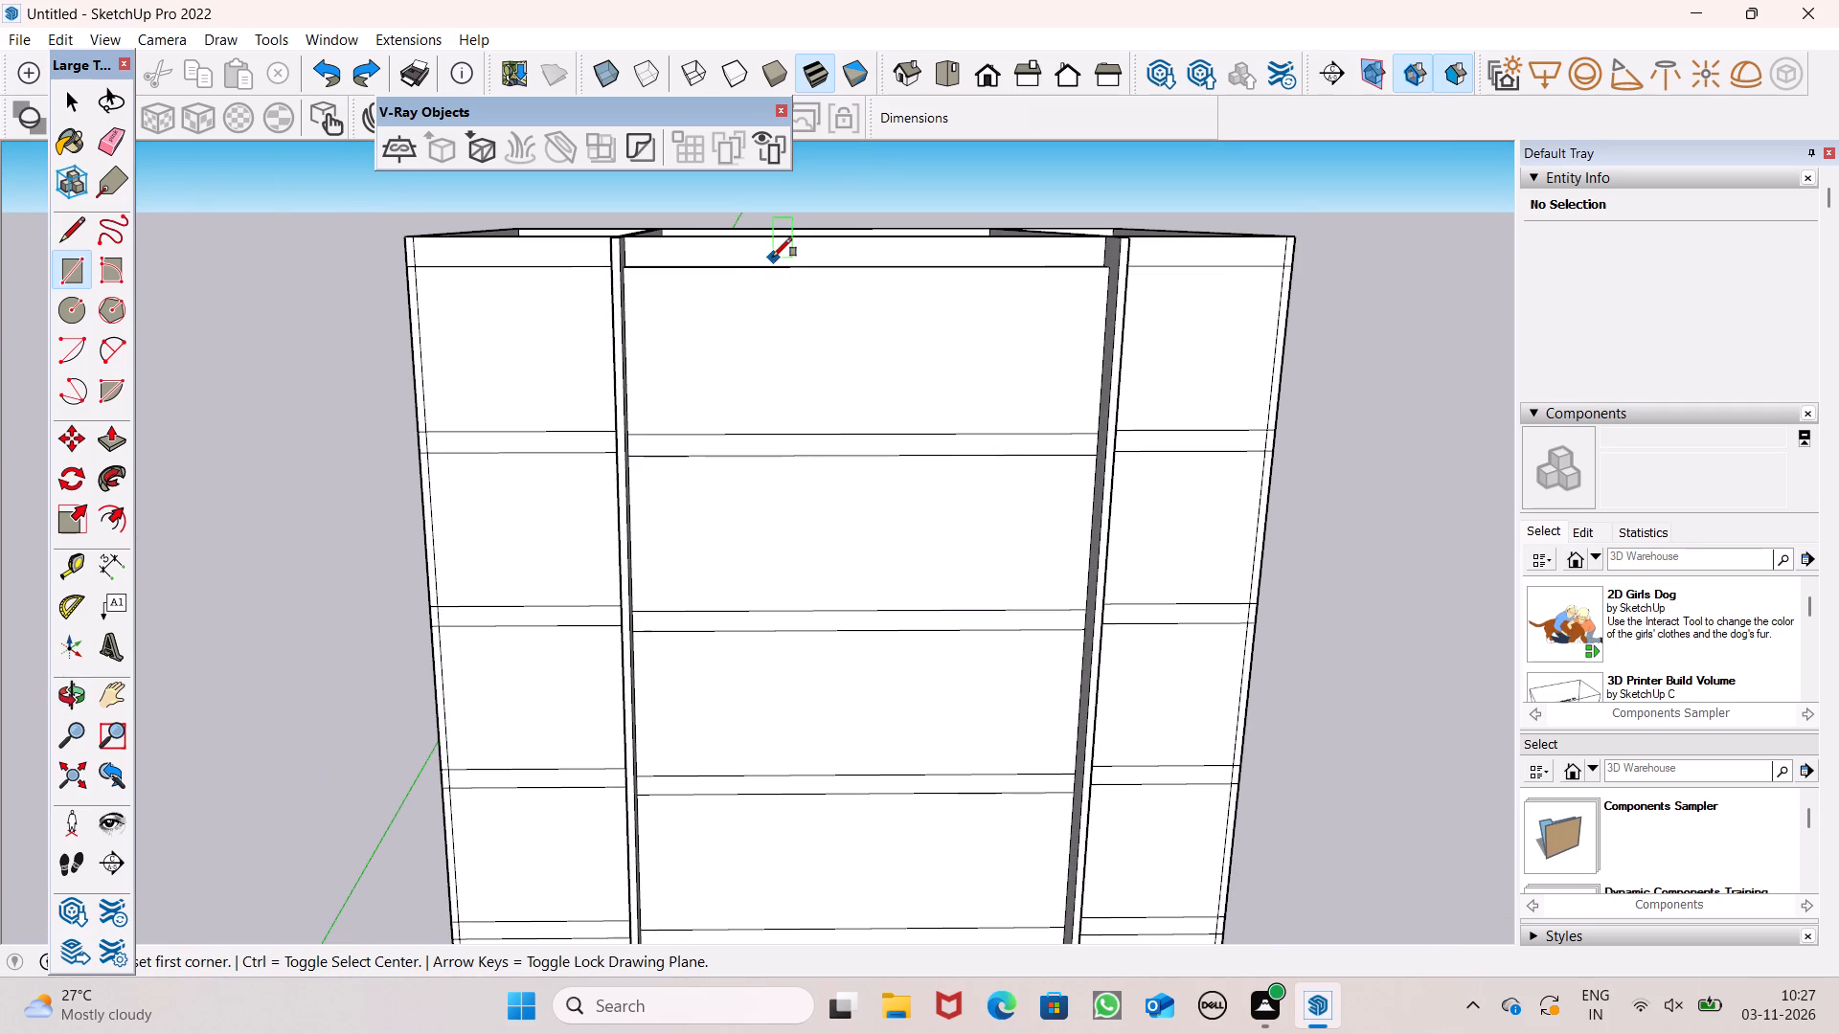
pyautogui.click(770, 263)
pyautogui.scroll(-7, 841, 345)
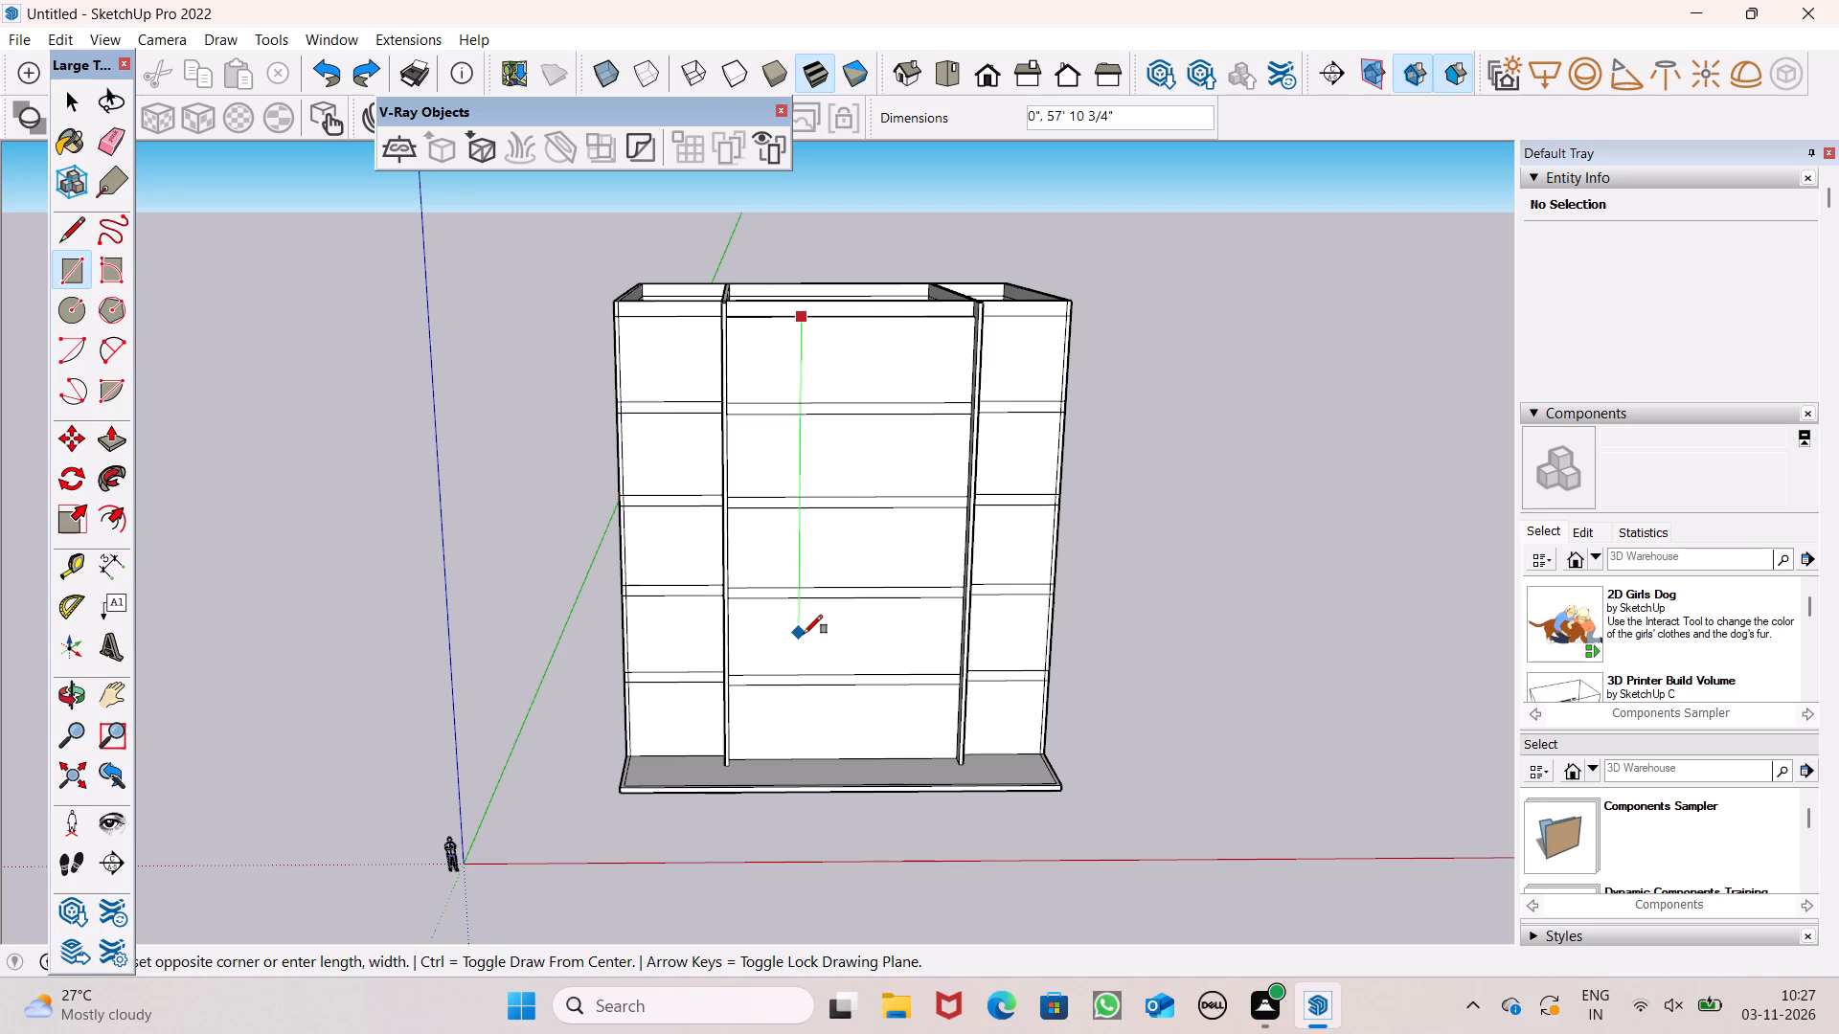
pyautogui.scroll(6, 820, 764)
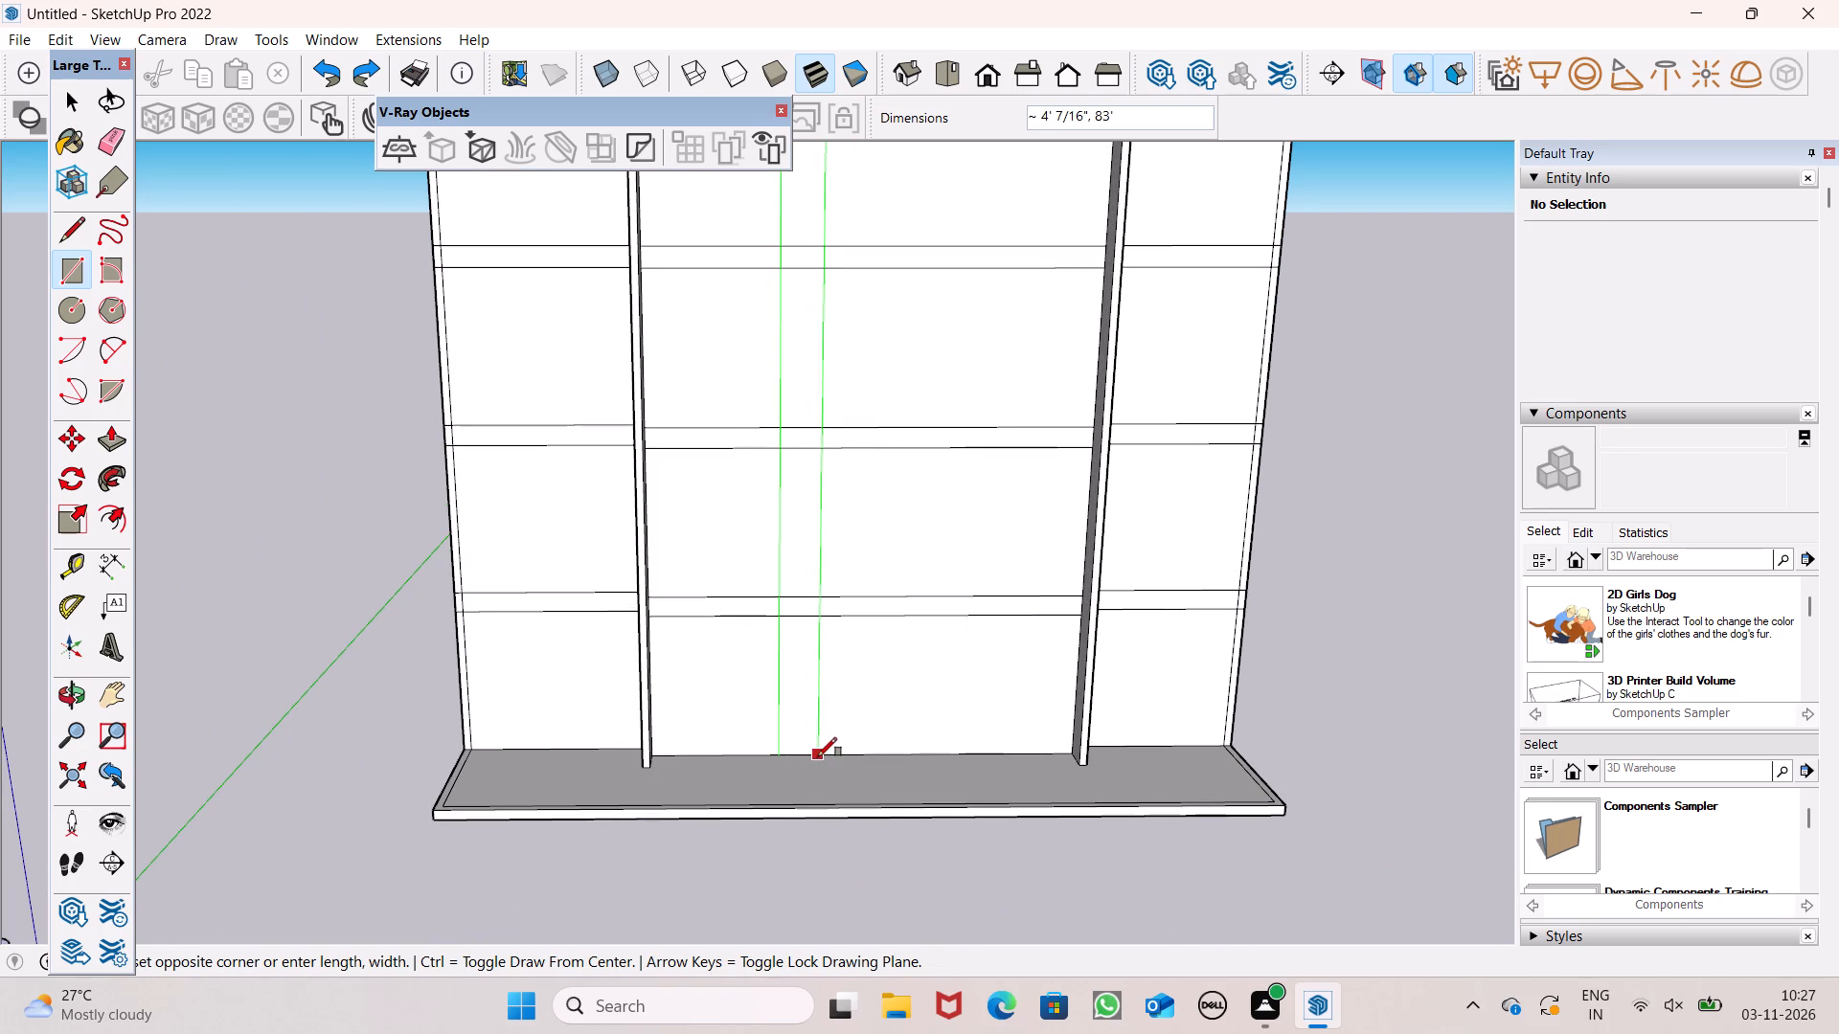
pyautogui.click(818, 754)
pyautogui.scroll(-10, 625, 708)
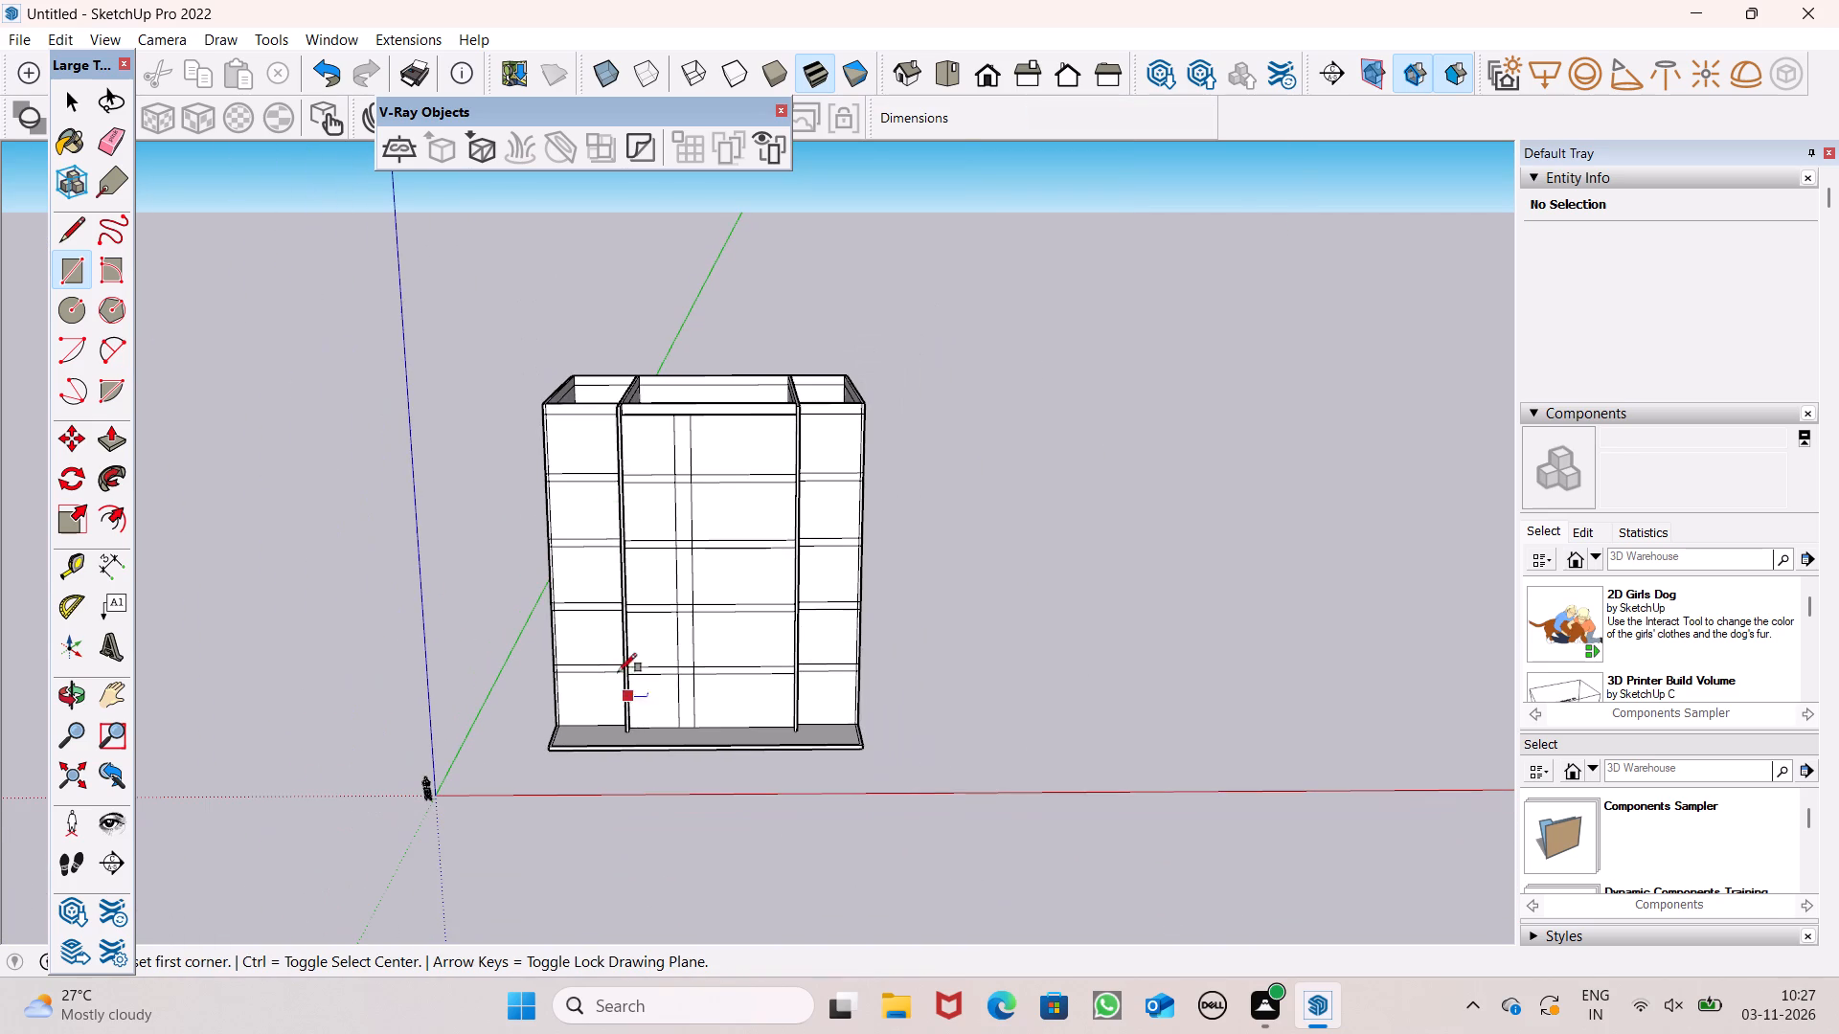
# Erase the horizontal lines crossing the new vertical strip at the upper two dividing bands.
pyautogui.click(133, 145)
pyautogui.scroll(6, 659, 358)
pyautogui.scroll(1, 685, 461)
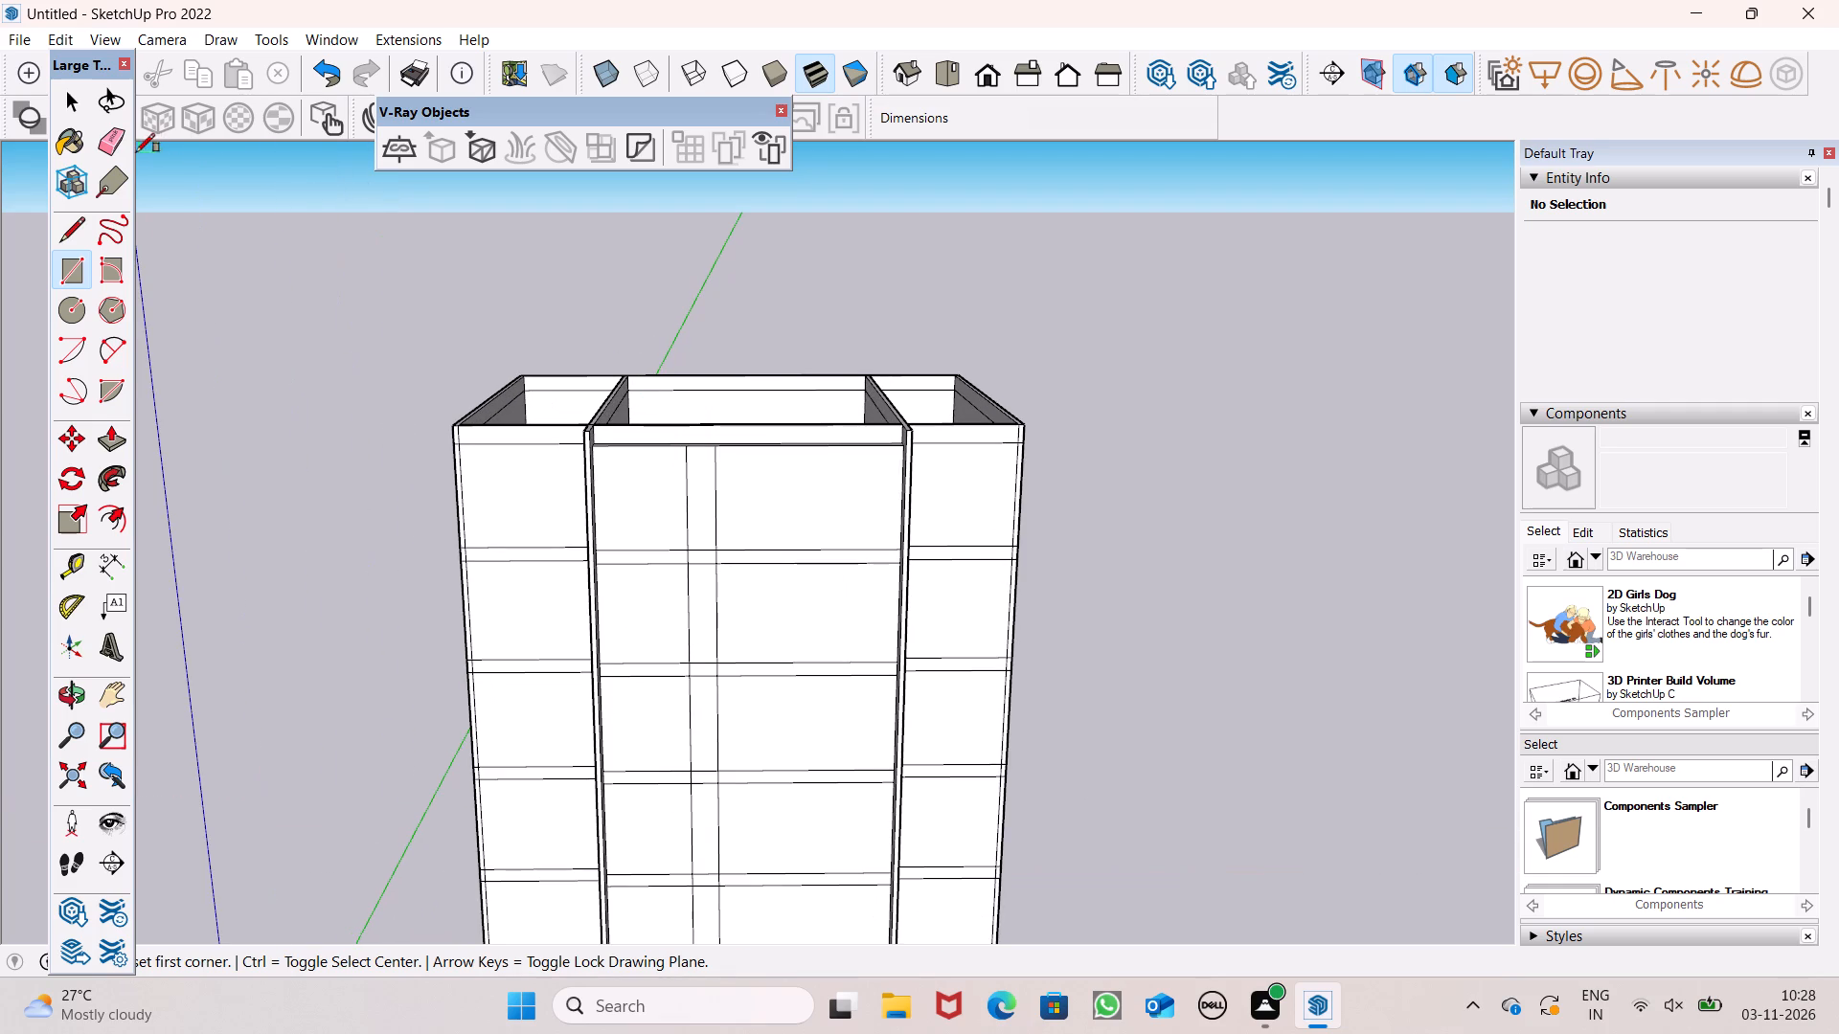
pyautogui.click(100, 126)
pyautogui.scroll(-2, 569, 428)
pyautogui.scroll(4, 680, 553)
pyautogui.moveTo(678, 511); pyautogui.dragTo(673, 545)
pyautogui.scroll(-6, 670, 379)
pyautogui.scroll(7, 676, 554)
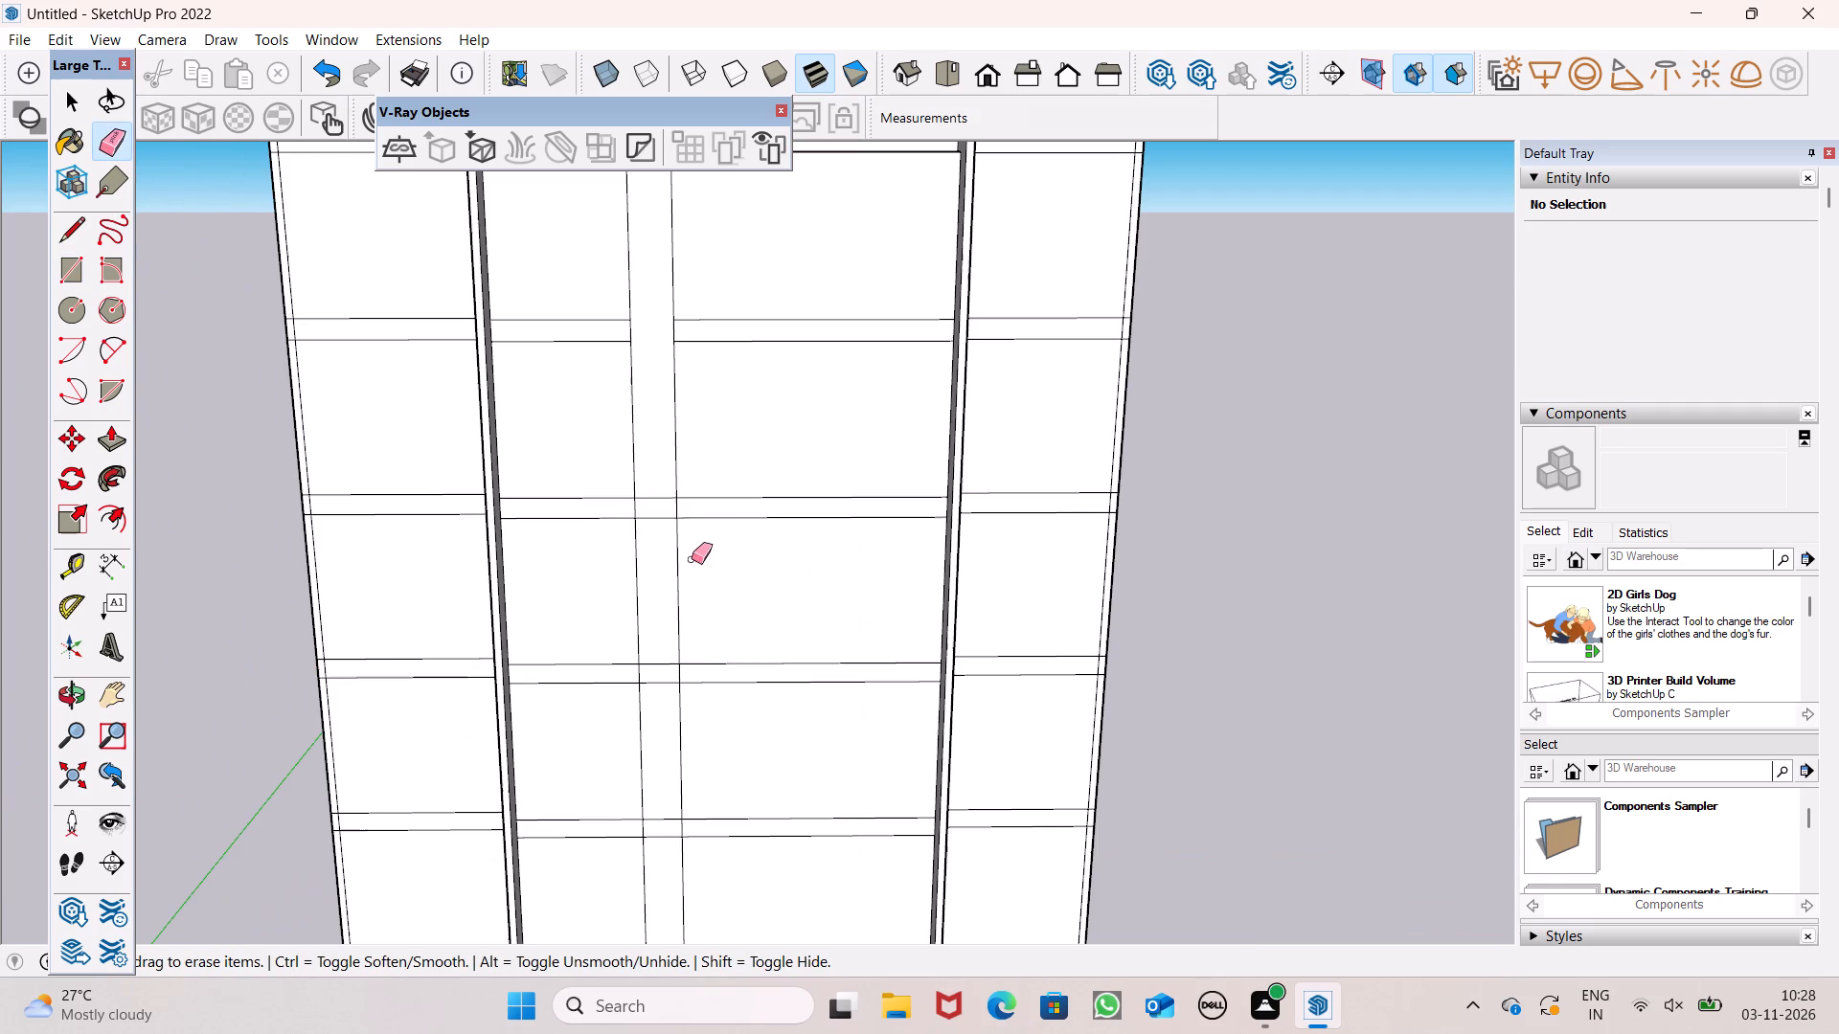
pyautogui.moveTo(644, 476); pyautogui.dragTo(638, 538)
pyautogui.hotkey('ctrl', 'z')
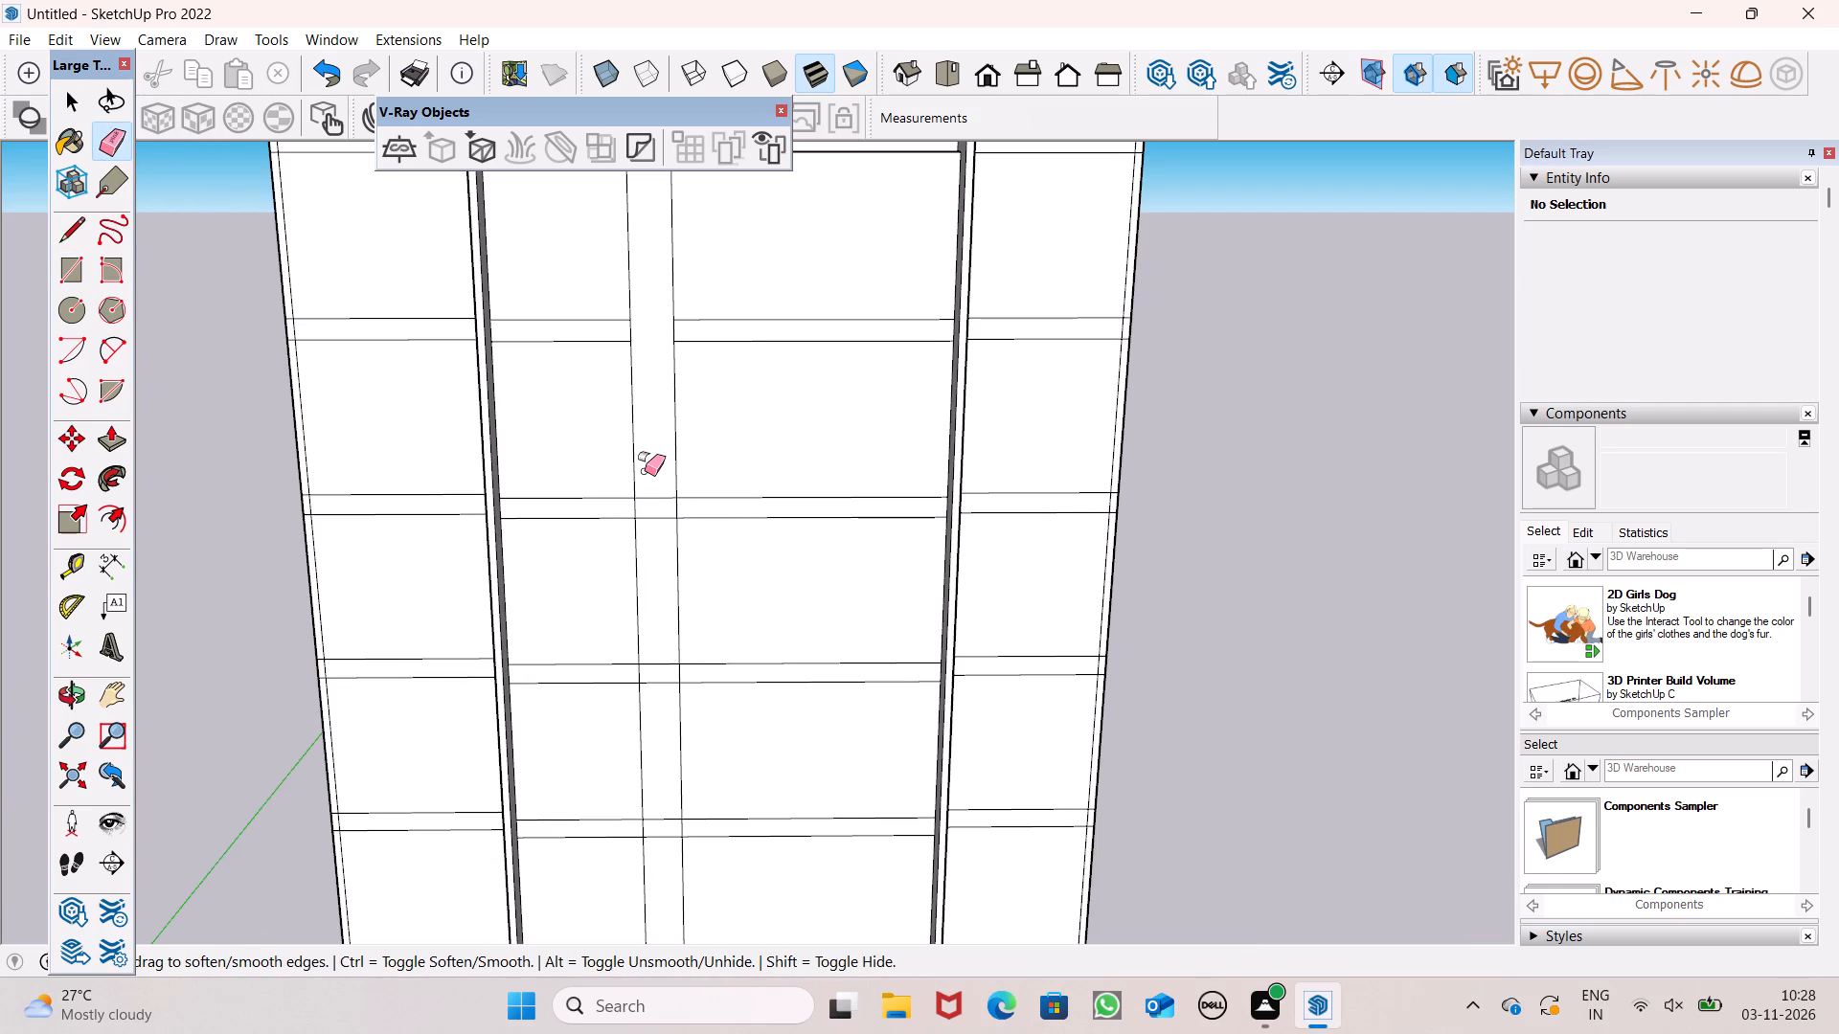
pyautogui.moveTo(656, 480); pyautogui.dragTo(644, 520)
pyautogui.press('space')
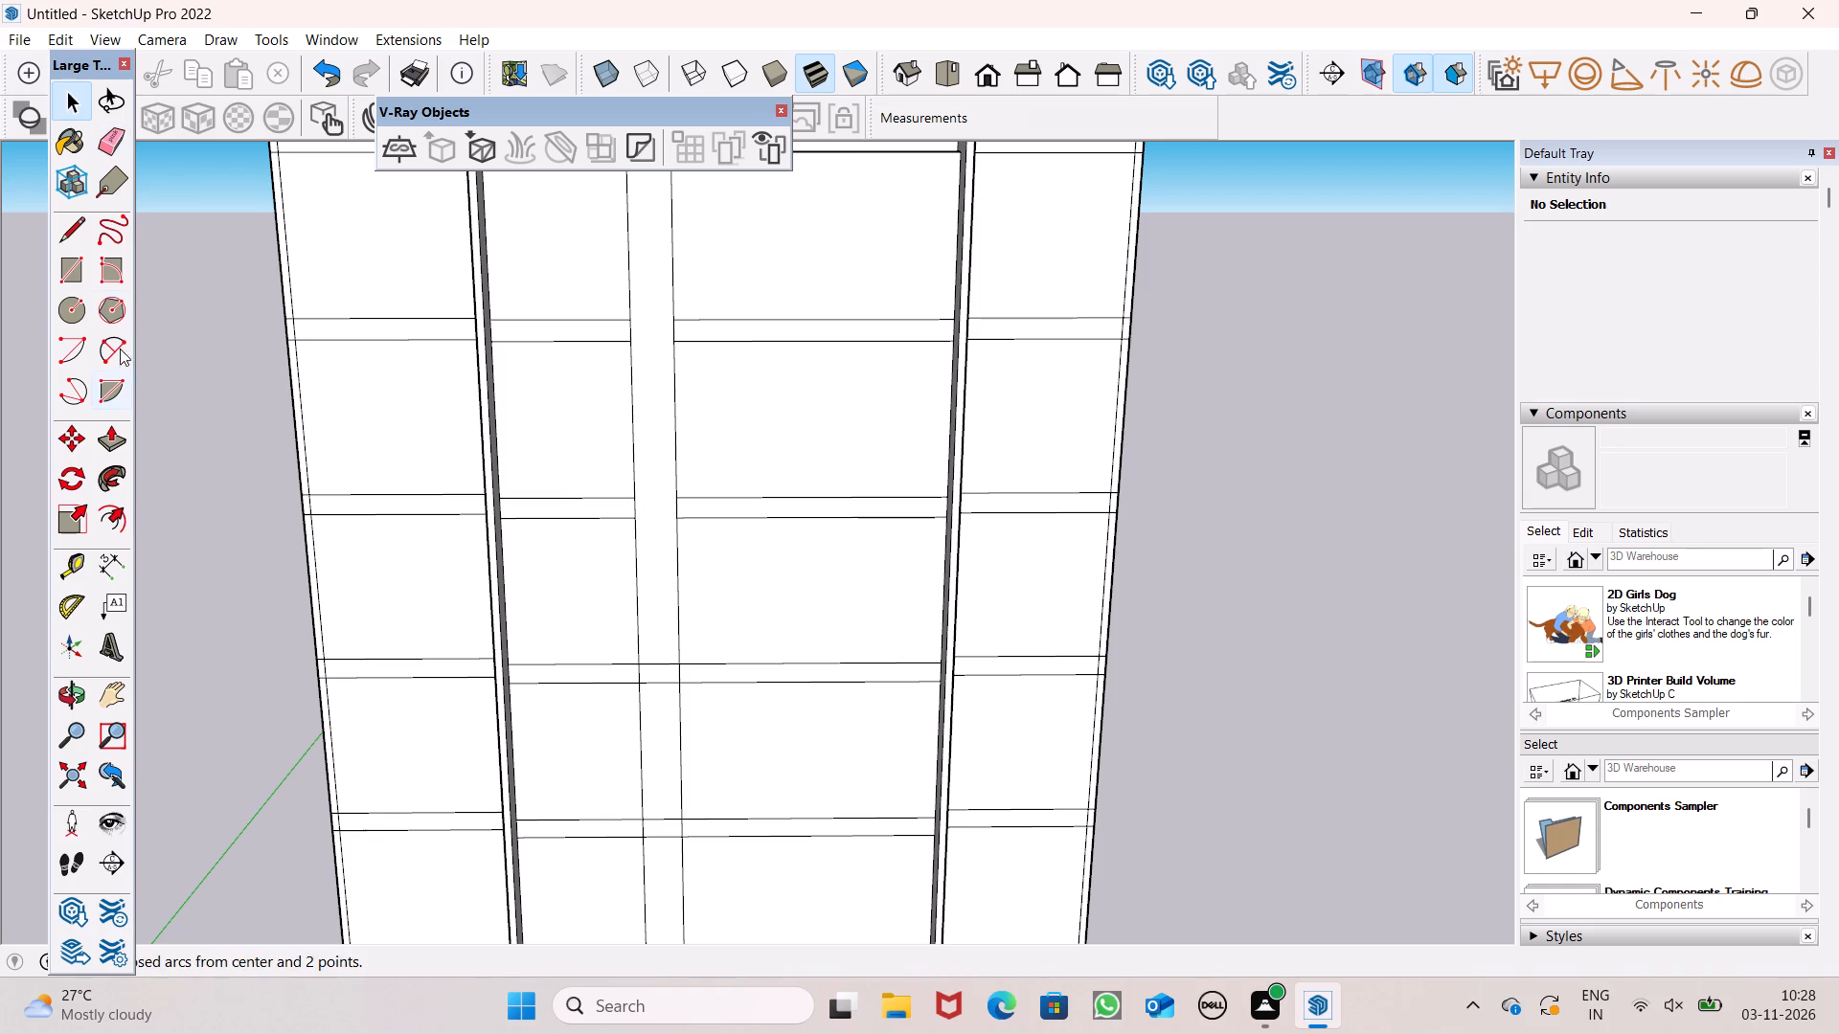
# Erase the horizontal lines crossing the vertical strip at the lower two dividing bands.
pyautogui.click(102, 146)
pyautogui.scroll(-5, 593, 462)
pyautogui.scroll(3, 671, 682)
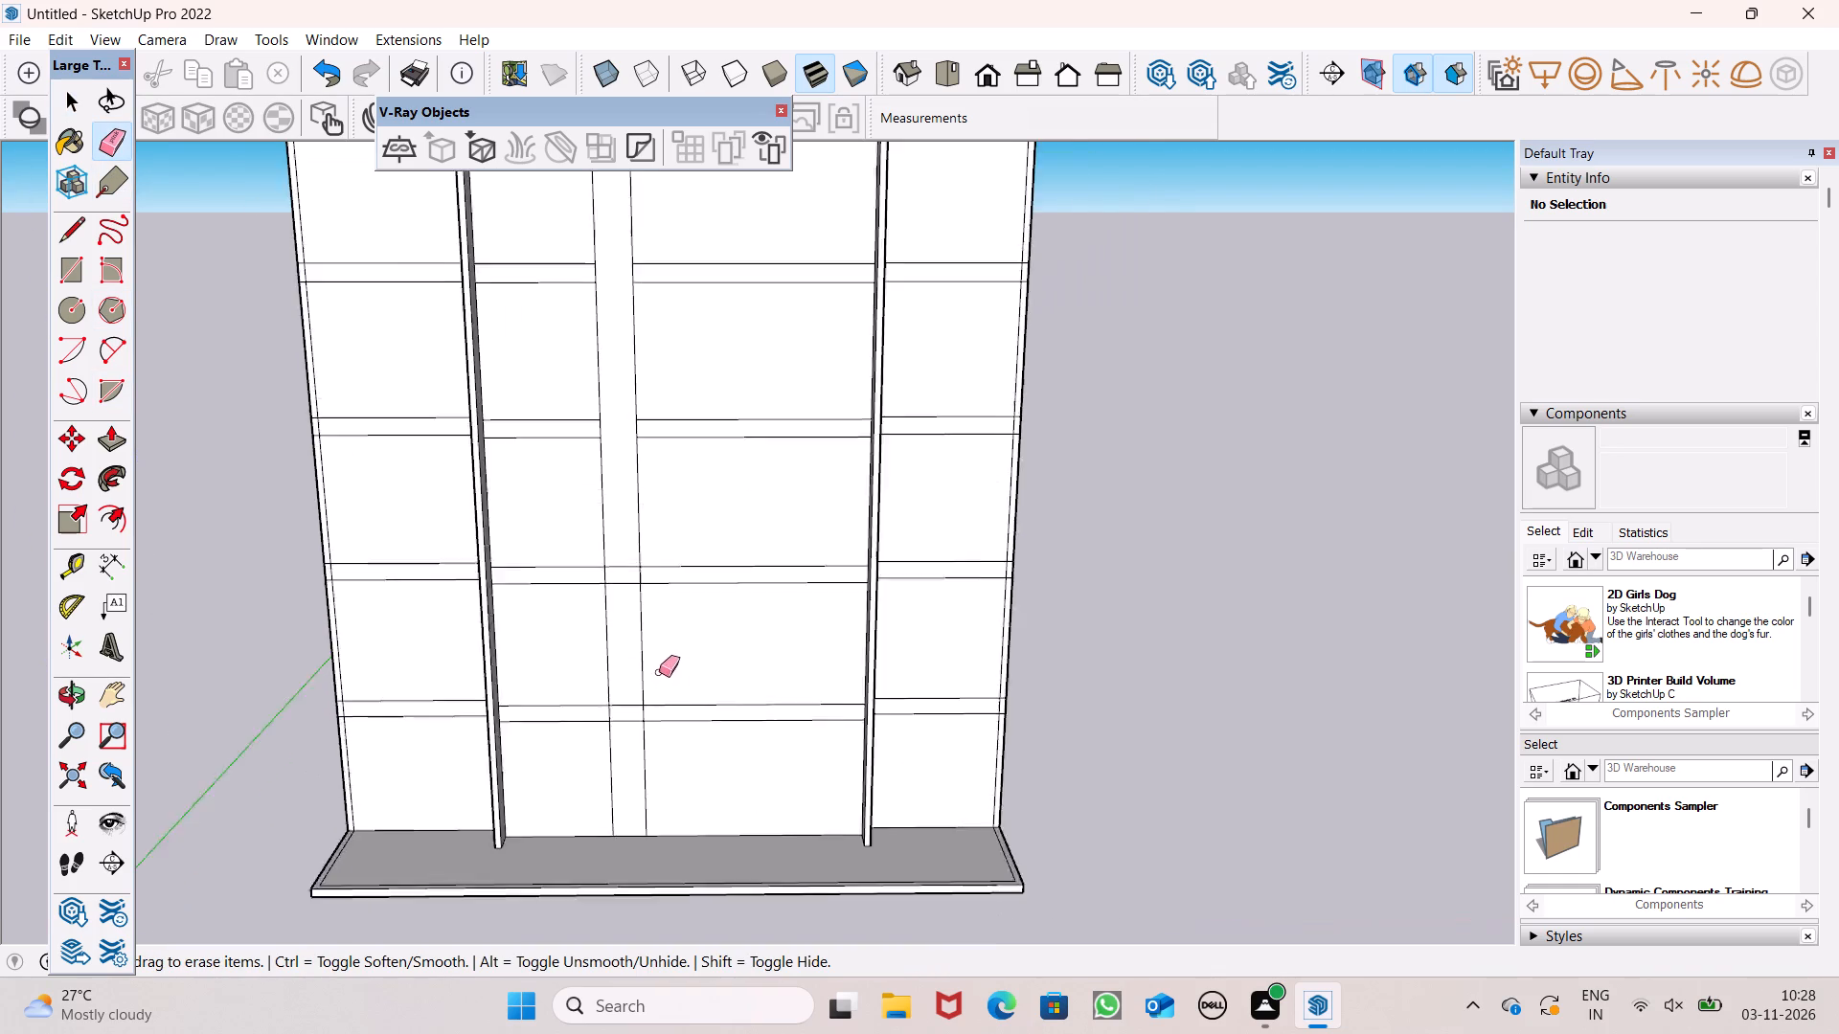
pyautogui.scroll(3, 659, 672)
pyautogui.scroll(4, 630, 558)
pyautogui.moveTo(610, 534); pyautogui.dragTo(602, 583)
pyautogui.scroll(-4, 624, 468)
pyautogui.click(613, 552)
pyautogui.scroll(-4, 614, 446)
pyautogui.scroll(6, 650, 735)
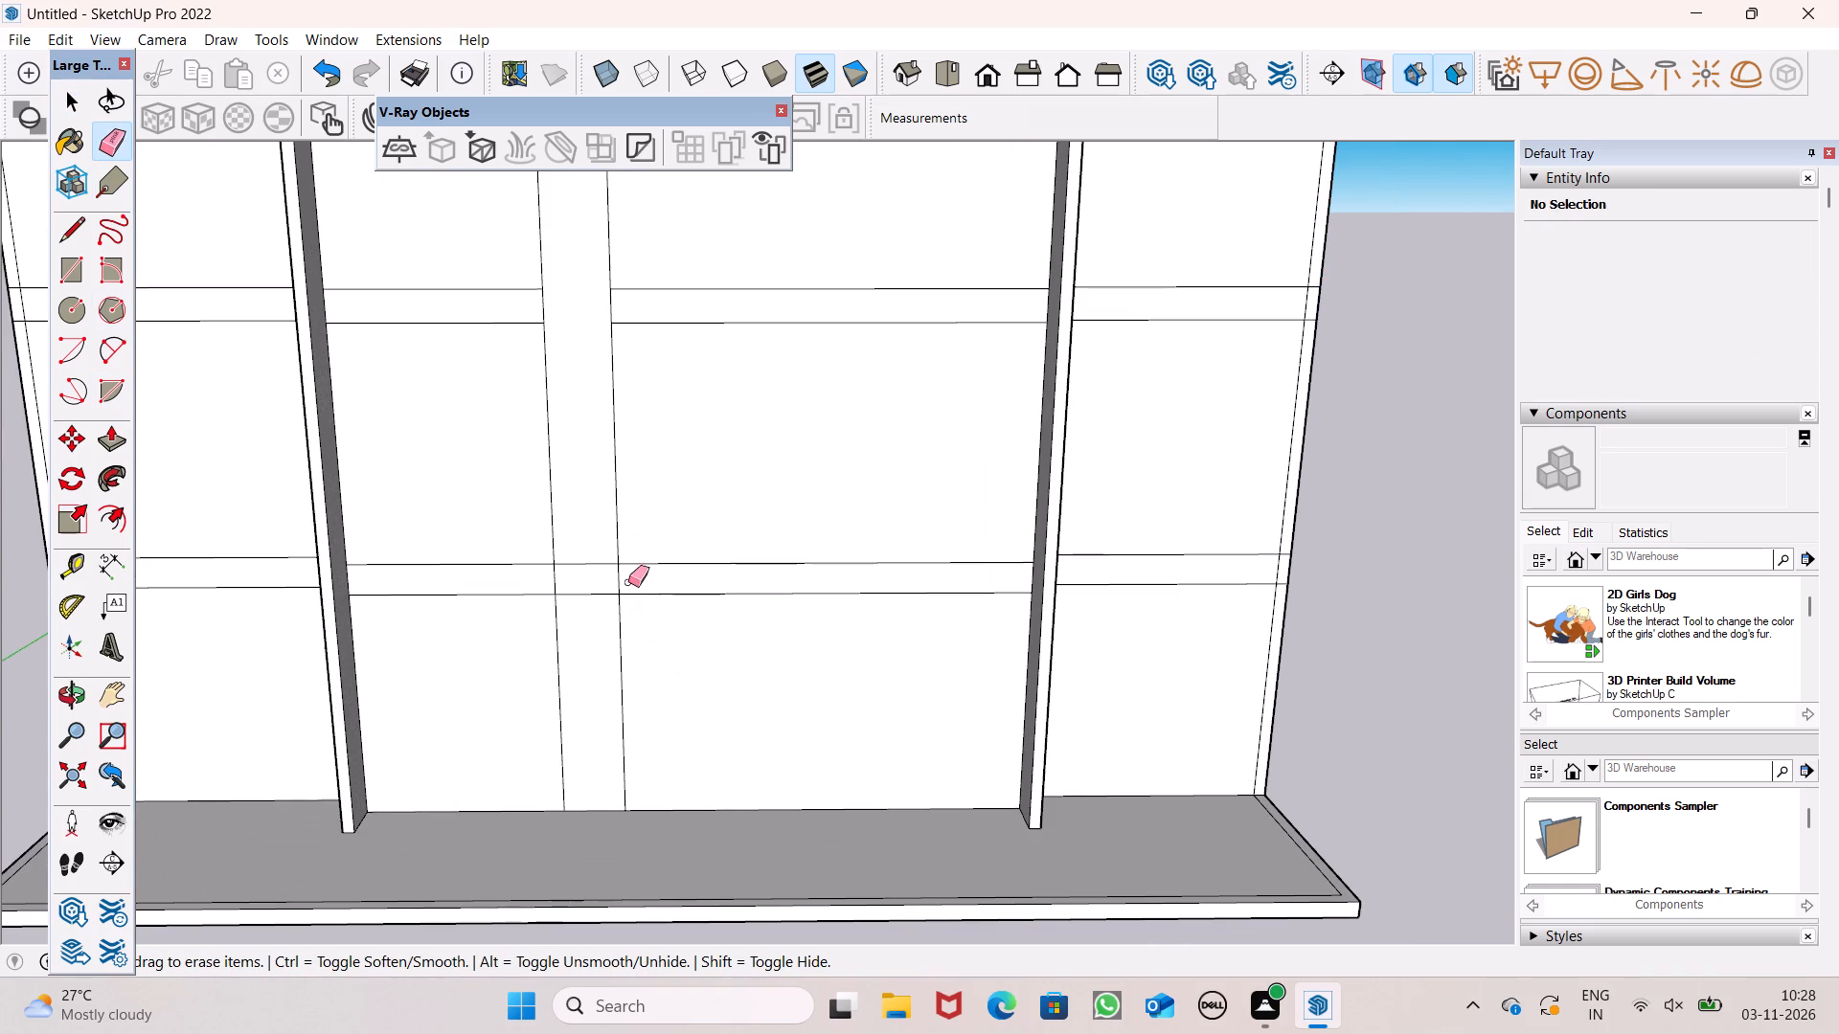
pyautogui.moveTo(600, 549); pyautogui.dragTo(572, 630)
pyautogui.scroll(-7, 624, 713)
pyautogui.click(596, 657)
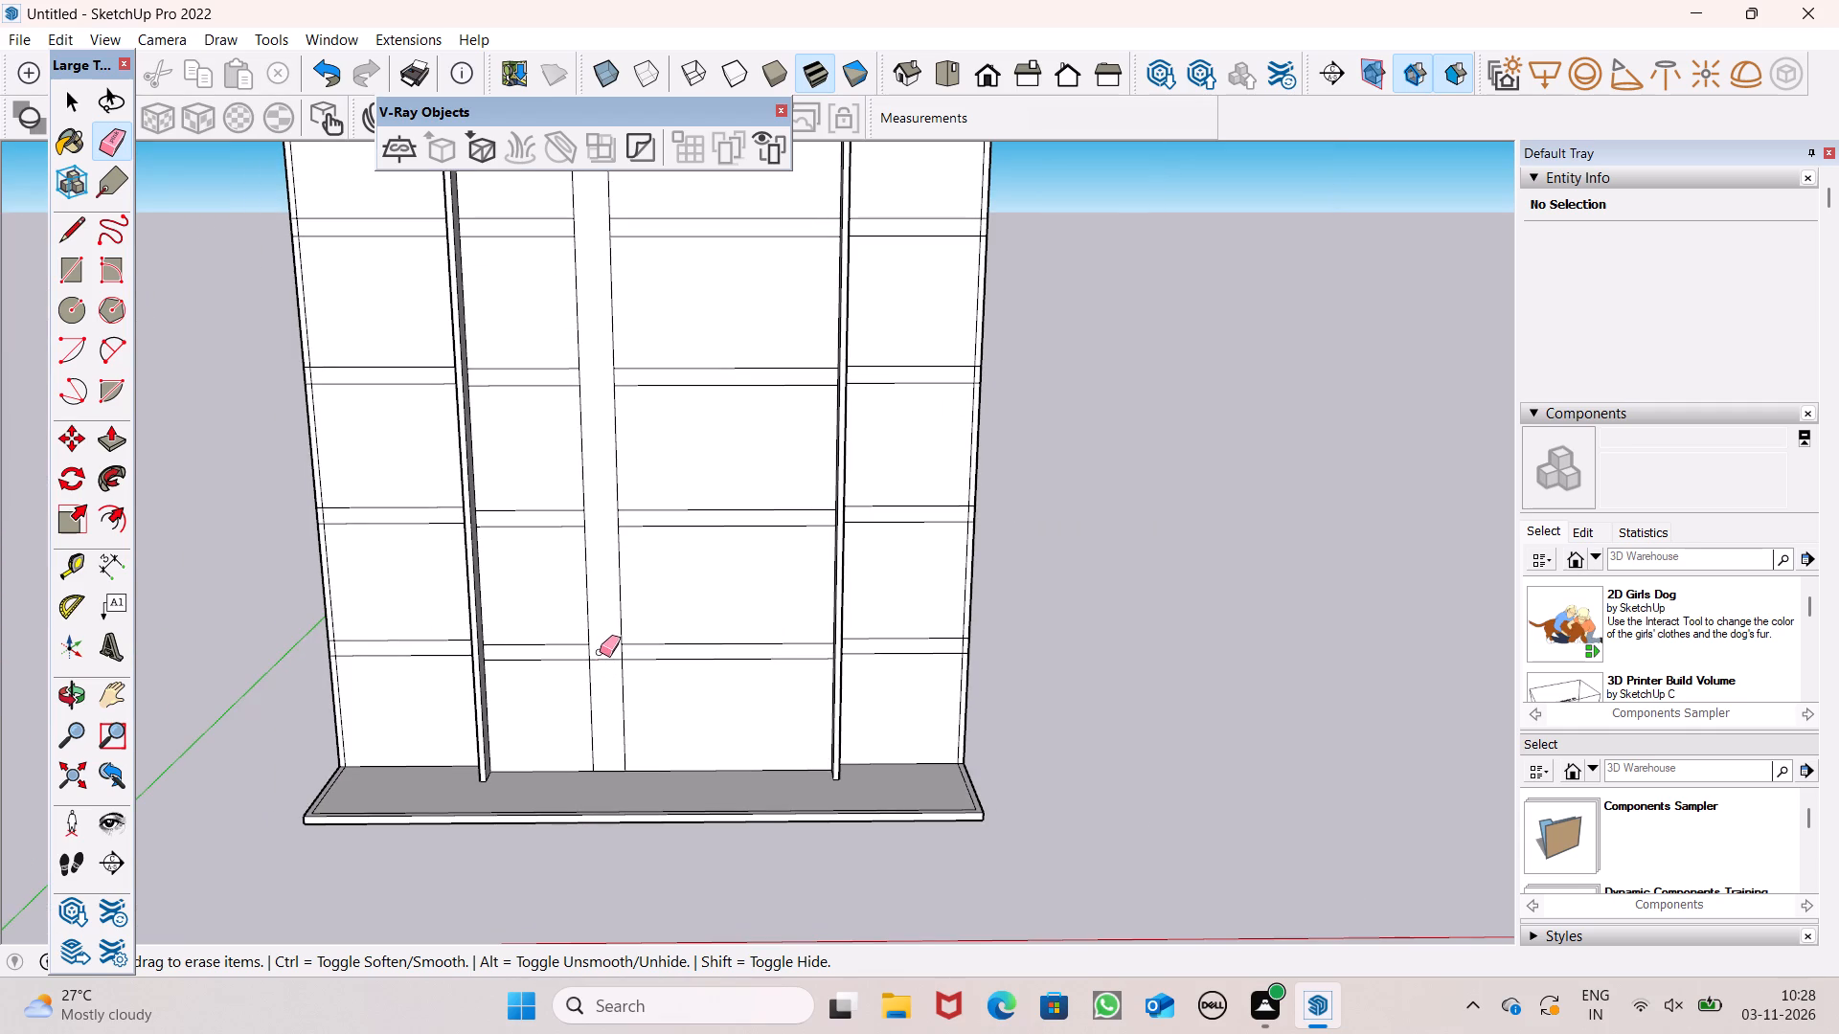
pyautogui.moveTo(601, 653); pyautogui.dragTo(601, 662)
pyautogui.press('space')
pyautogui.scroll(-5, 687, 772)
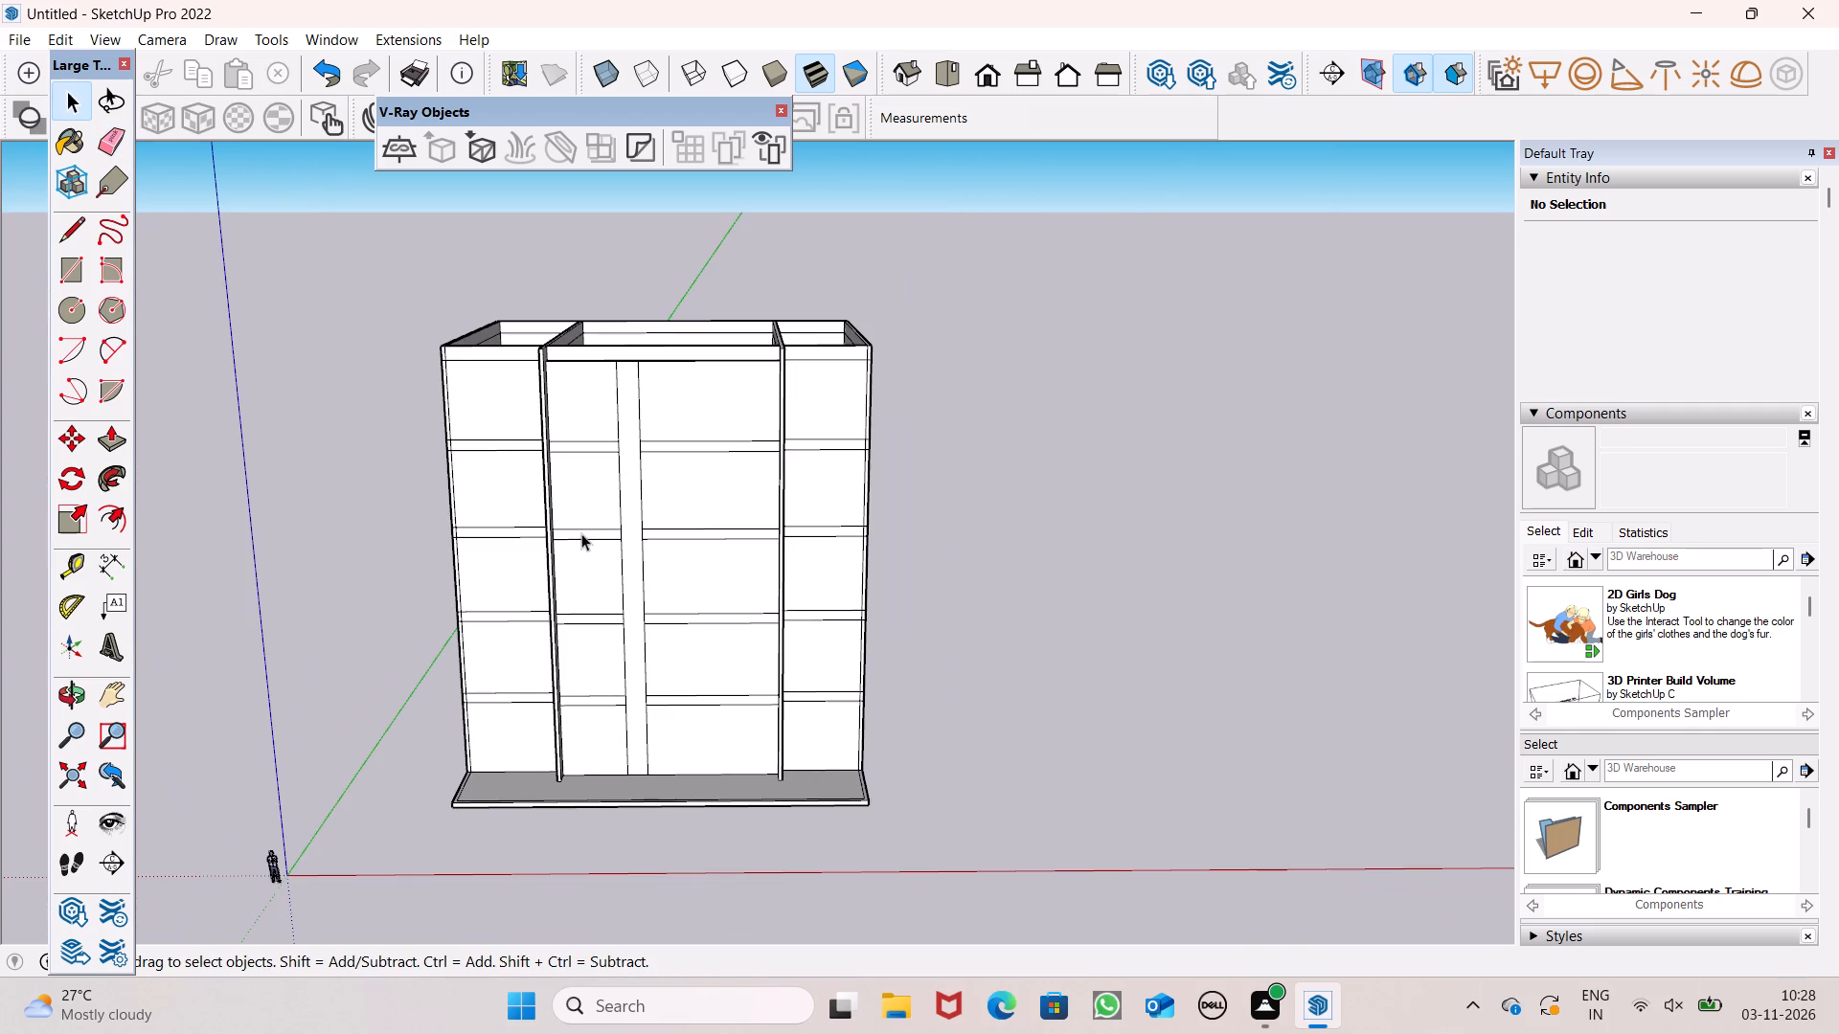
# Shift the vertical strip about 9" toward the right fin and place a copy of it about 8' 9 1/2" farther that way.
pyautogui.moveTo(658, 484); pyautogui.dragTo(671, 582, button='middle')
pyautogui.scroll(5, 692, 527)
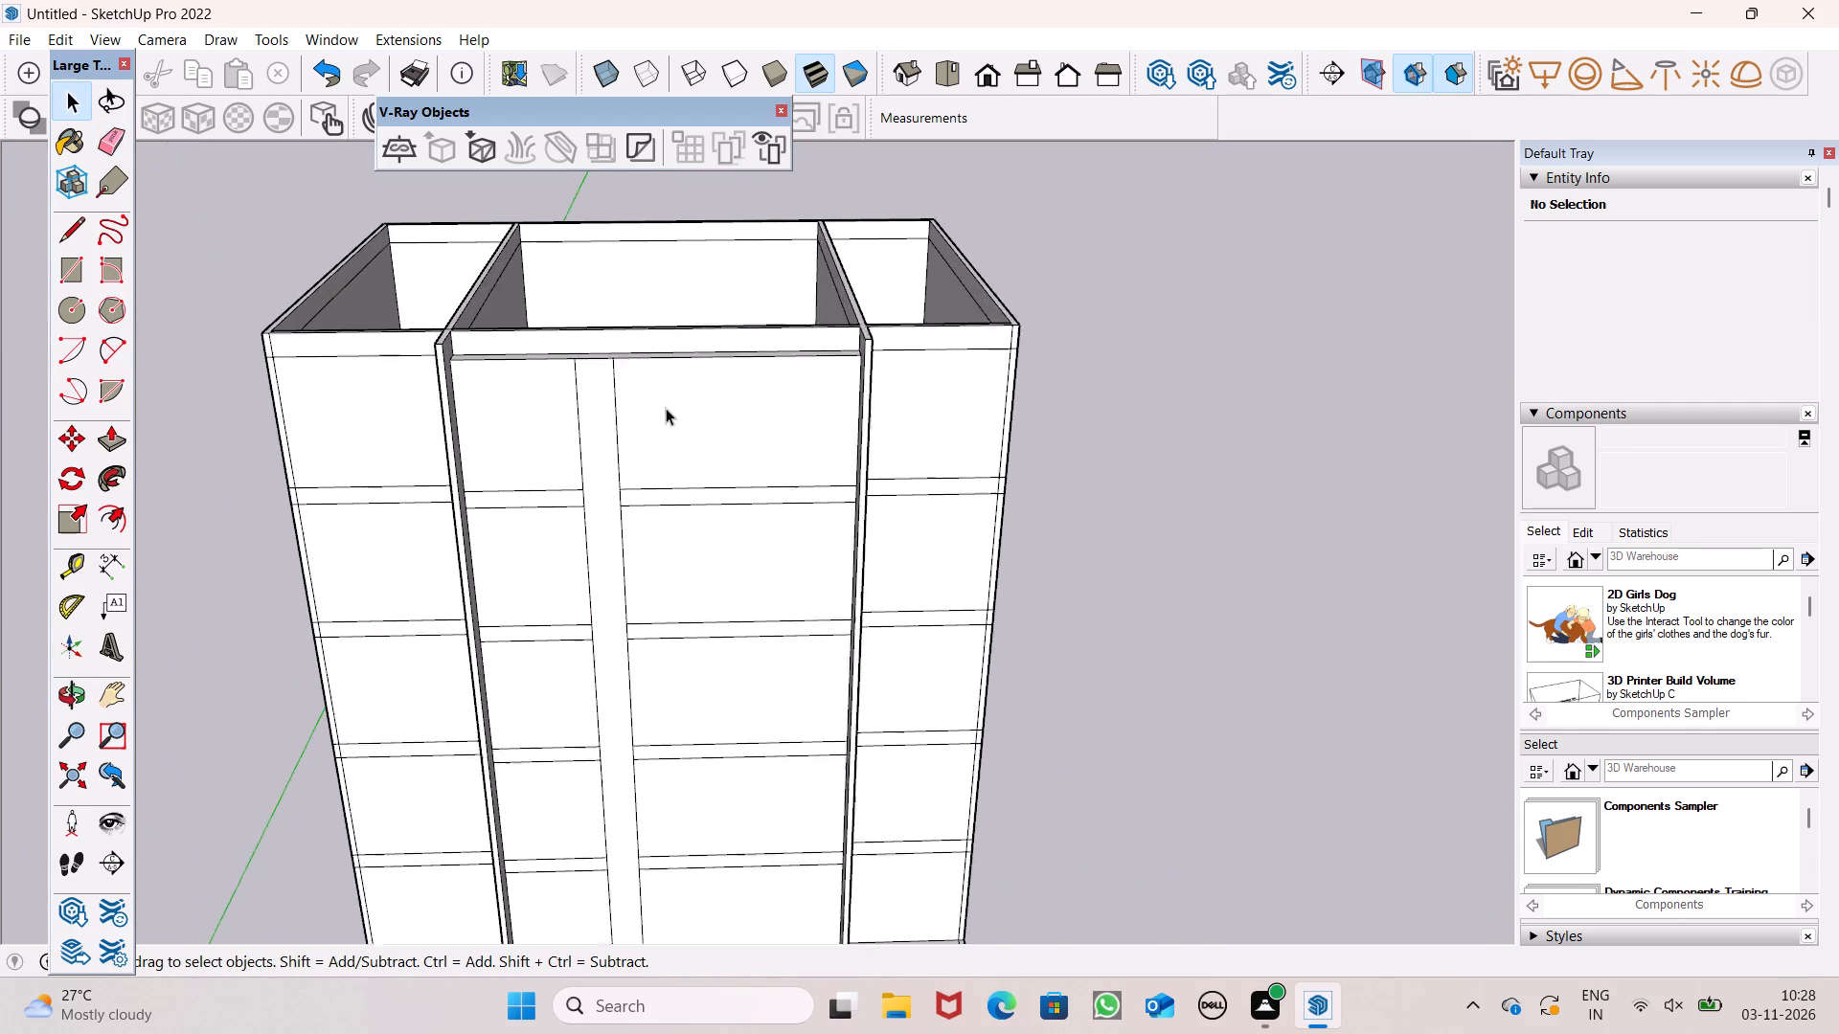
pyautogui.scroll(1, 666, 408)
pyautogui.doubleClick(596, 416)
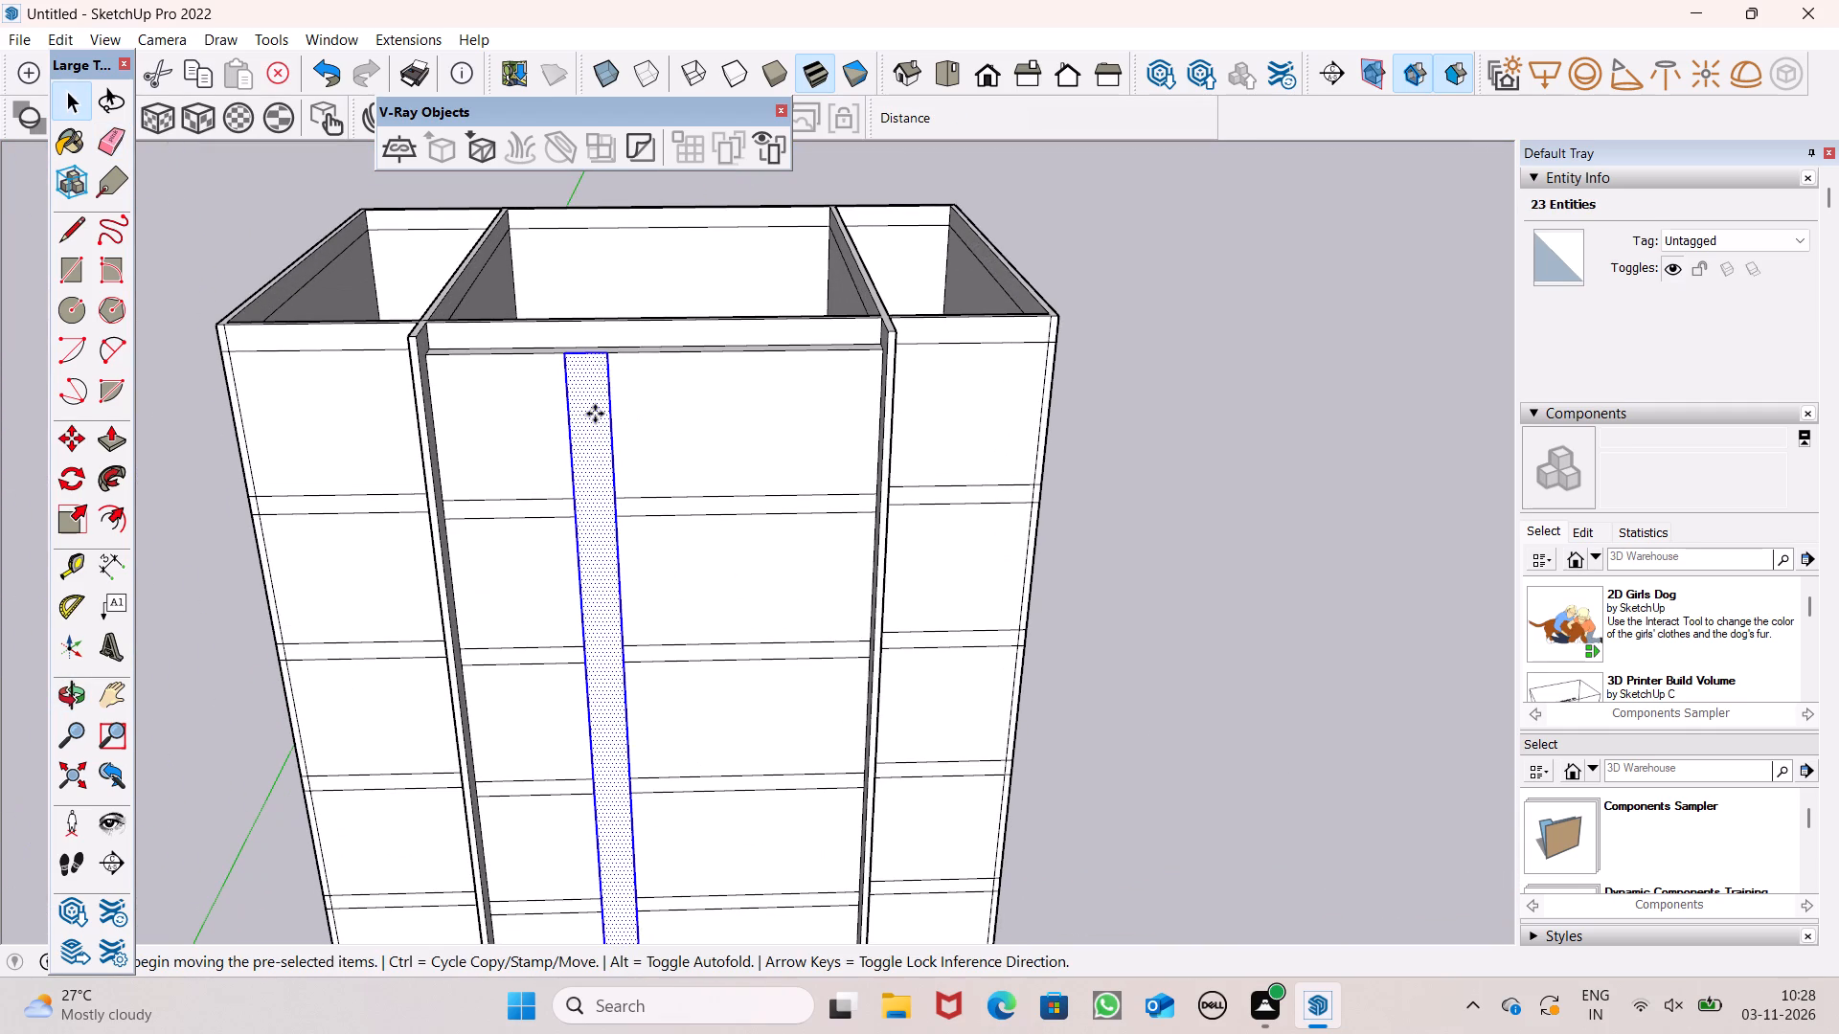
pyautogui.press('m')
pyautogui.press('Return')
pyautogui.click(593, 413)
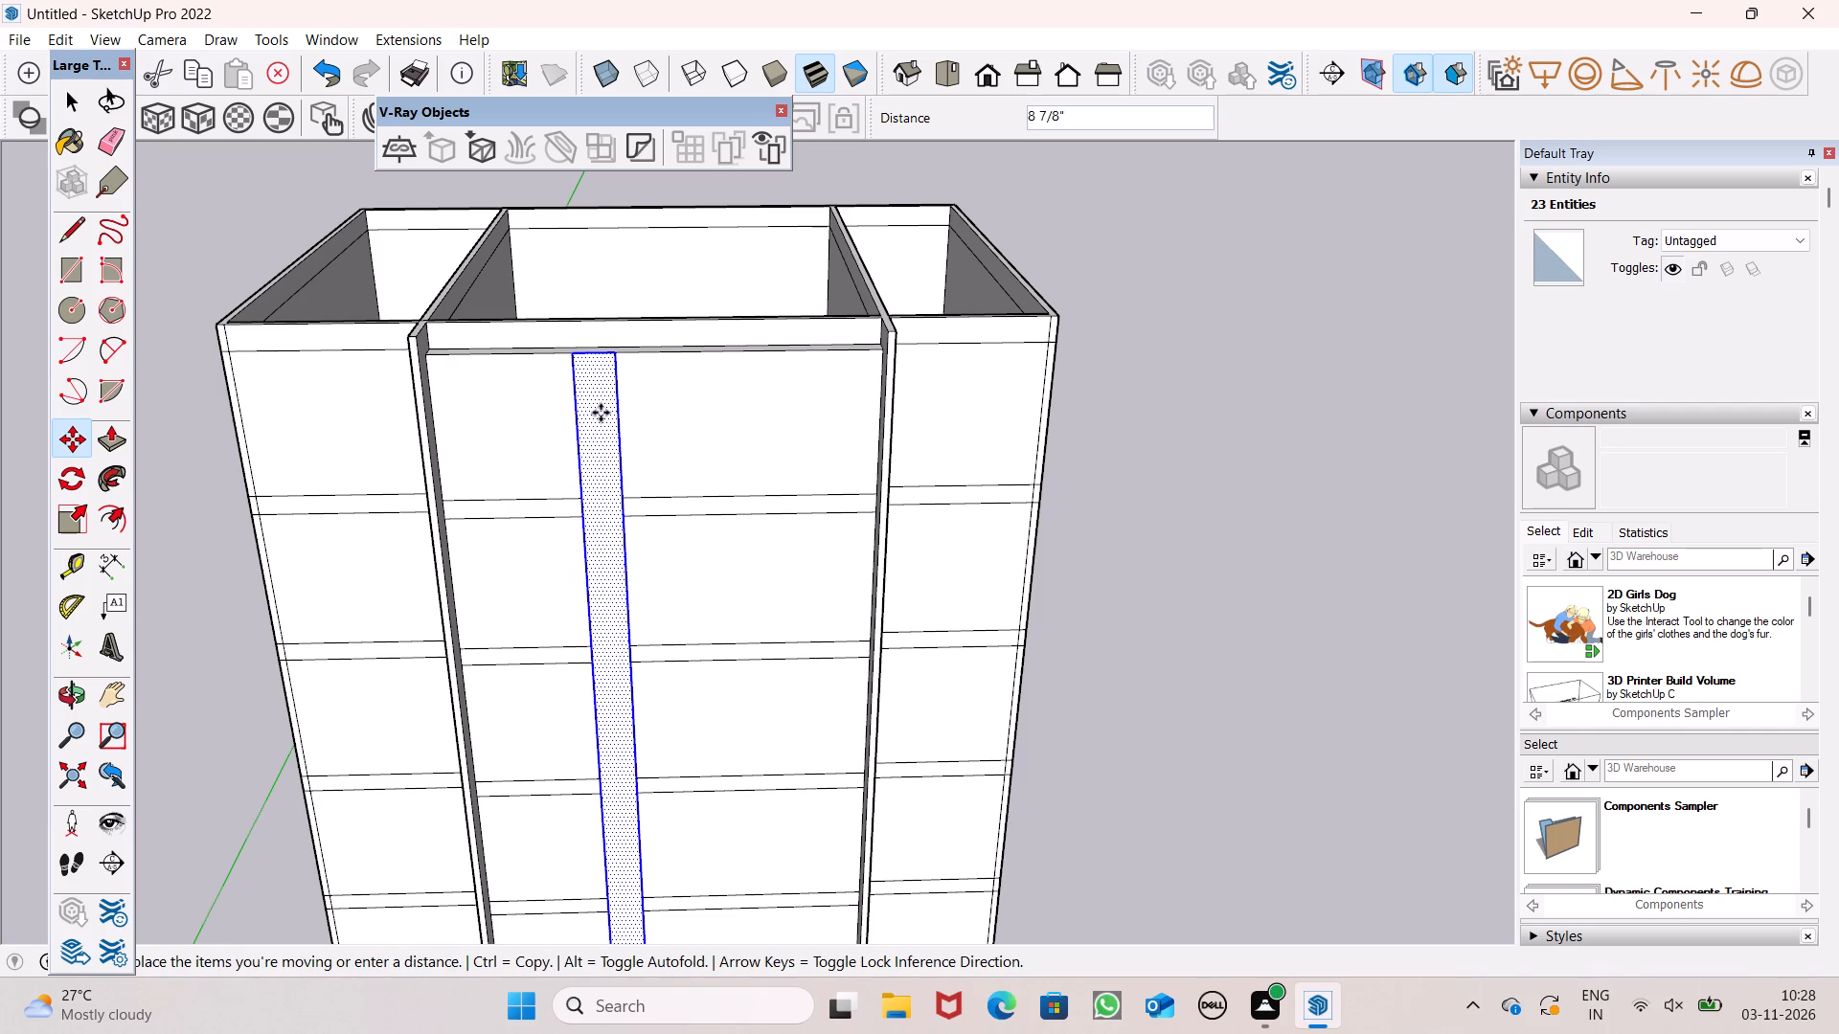
pyautogui.moveTo(602, 415); pyautogui.dragTo(689, 416)
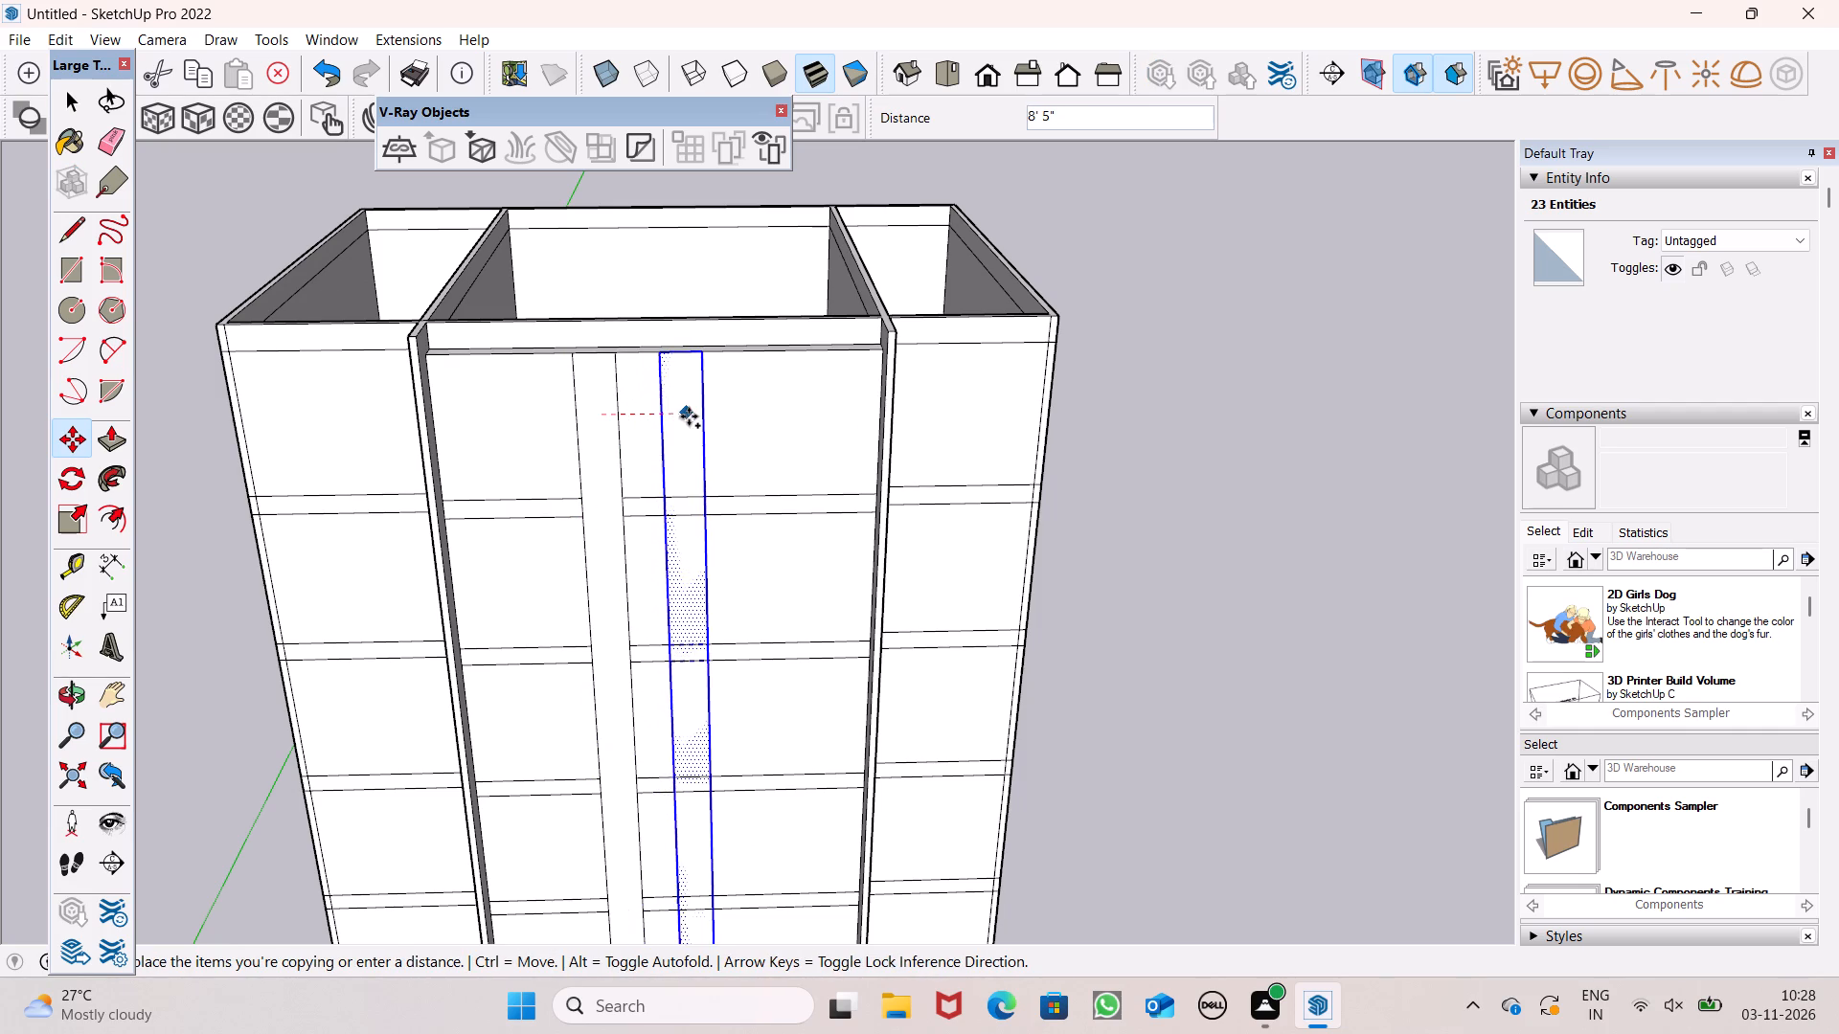
pyautogui.moveTo(689, 416); pyautogui.dragTo(692, 416)
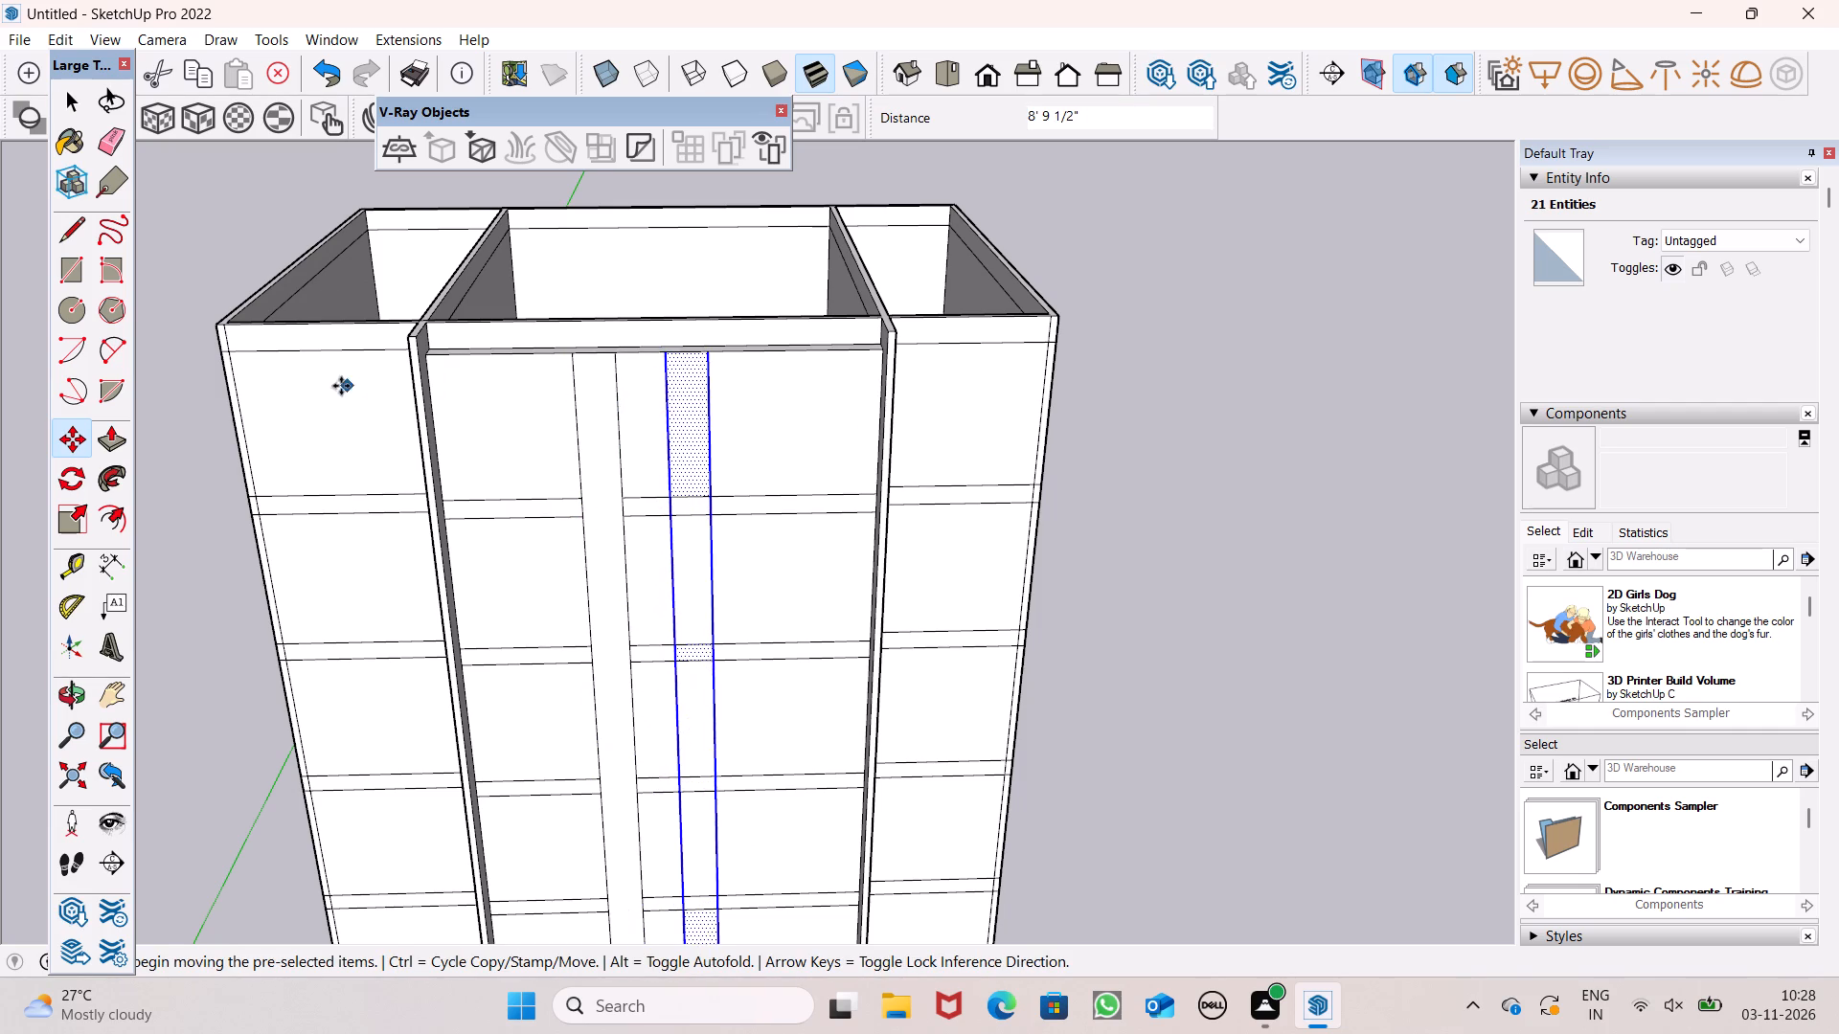
pyautogui.scroll(-3, 341, 386)
pyautogui.moveTo(441, 469); pyautogui.dragTo(461, 418, button='middle')
pyautogui.press('space')
pyautogui.click(266, 248)
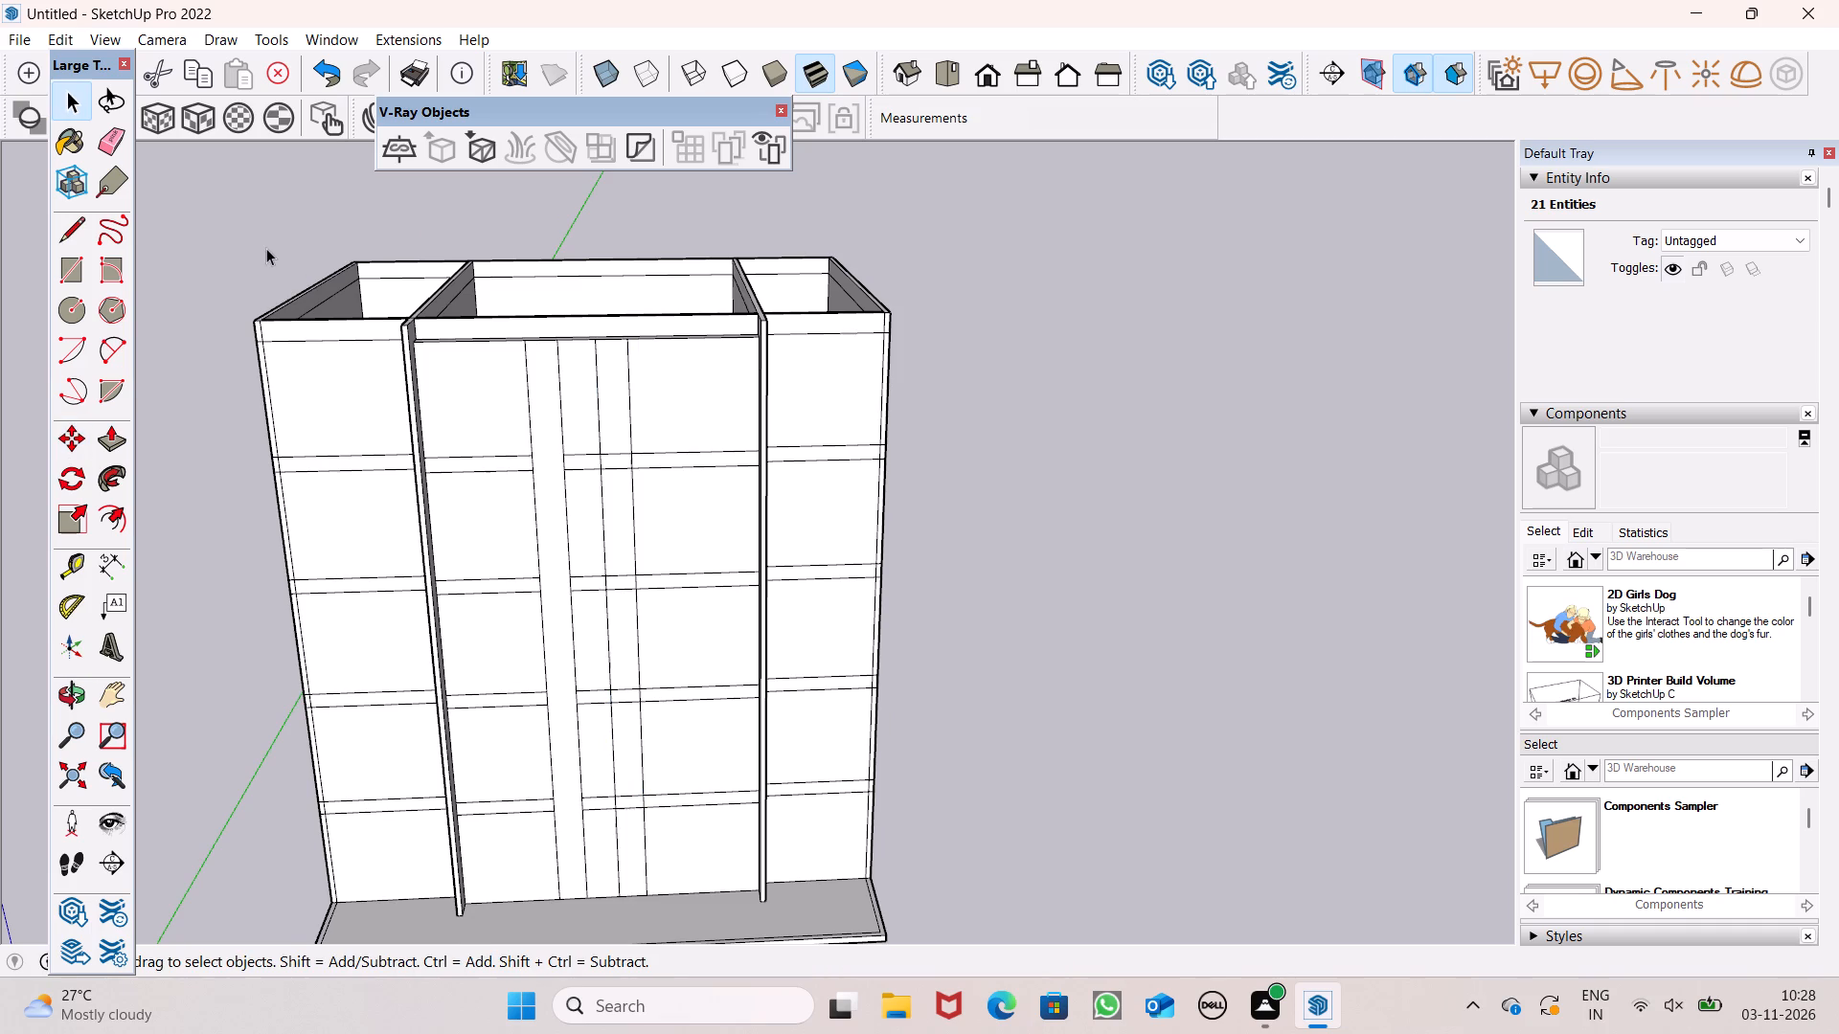
# Erase the horizontal lines crossing the copied vertical strip at the upper two dividing bands, keeping the strip's vertical edges.
pyautogui.scroll(-3, 266, 255)
pyautogui.moveTo(635, 521); pyautogui.dragTo(645, 506, button='middle')
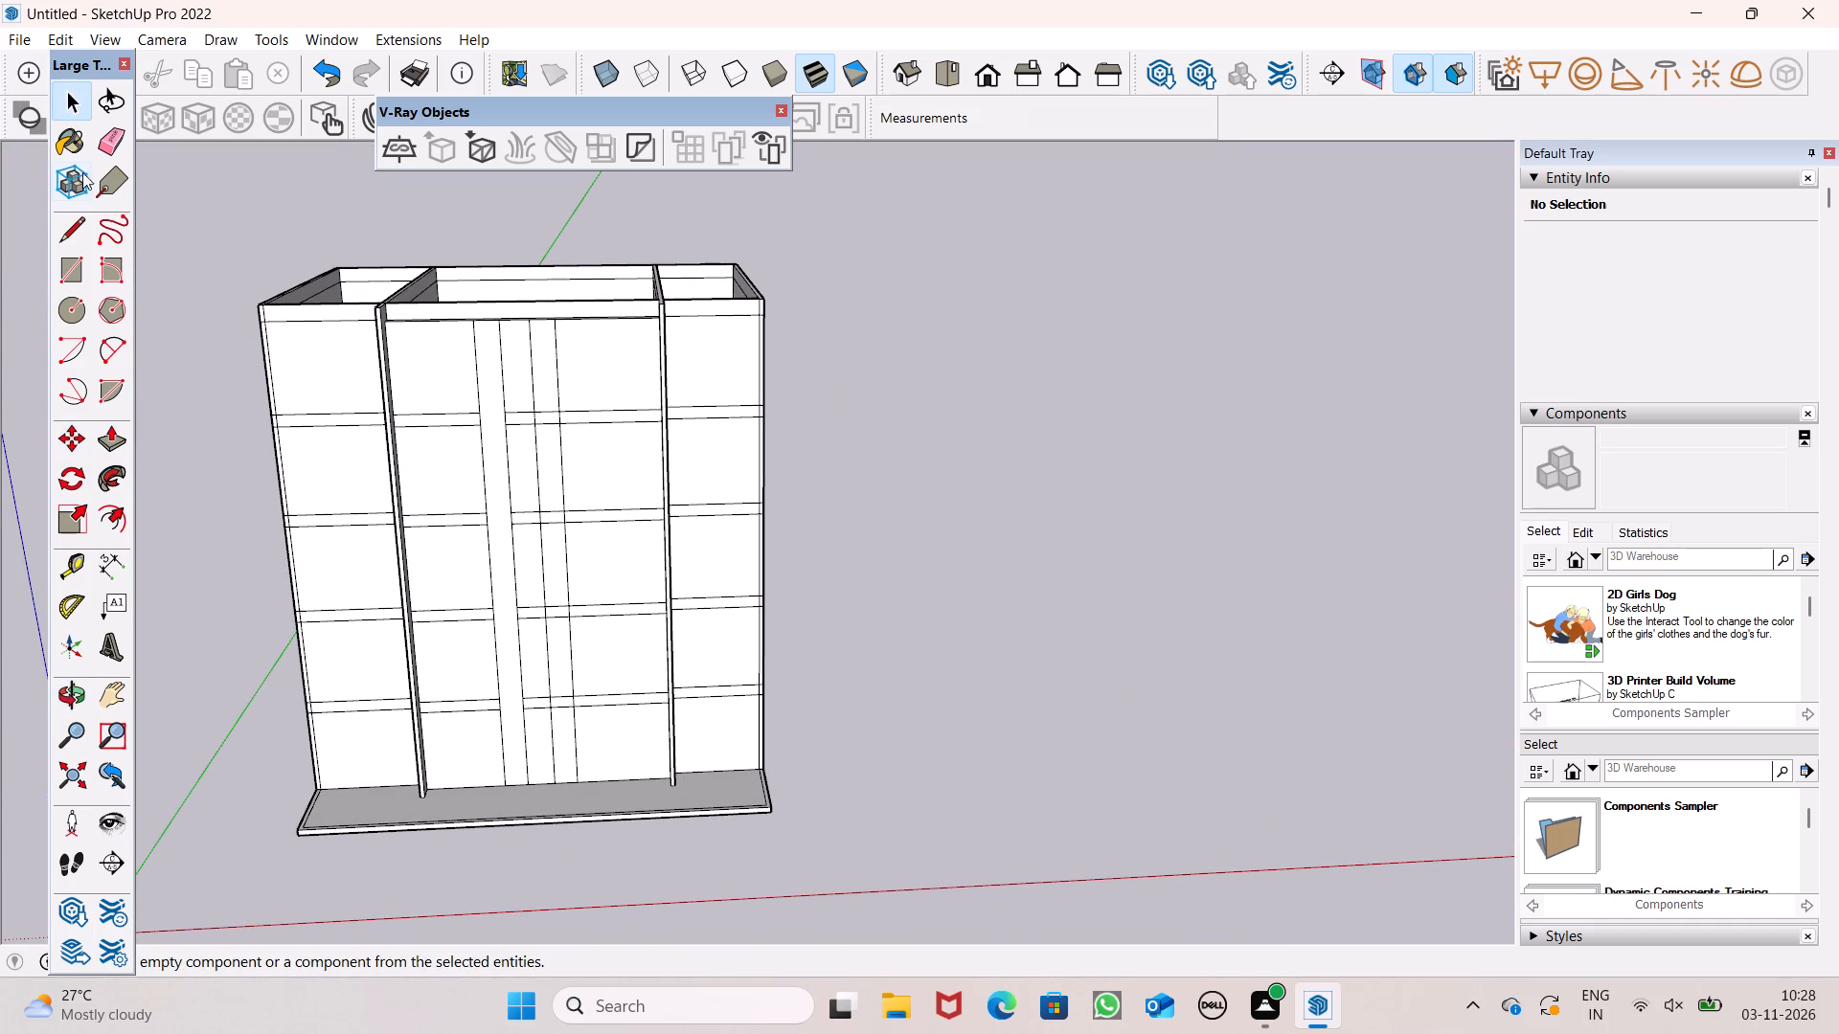
pyautogui.click(103, 141)
pyautogui.scroll(7, 478, 397)
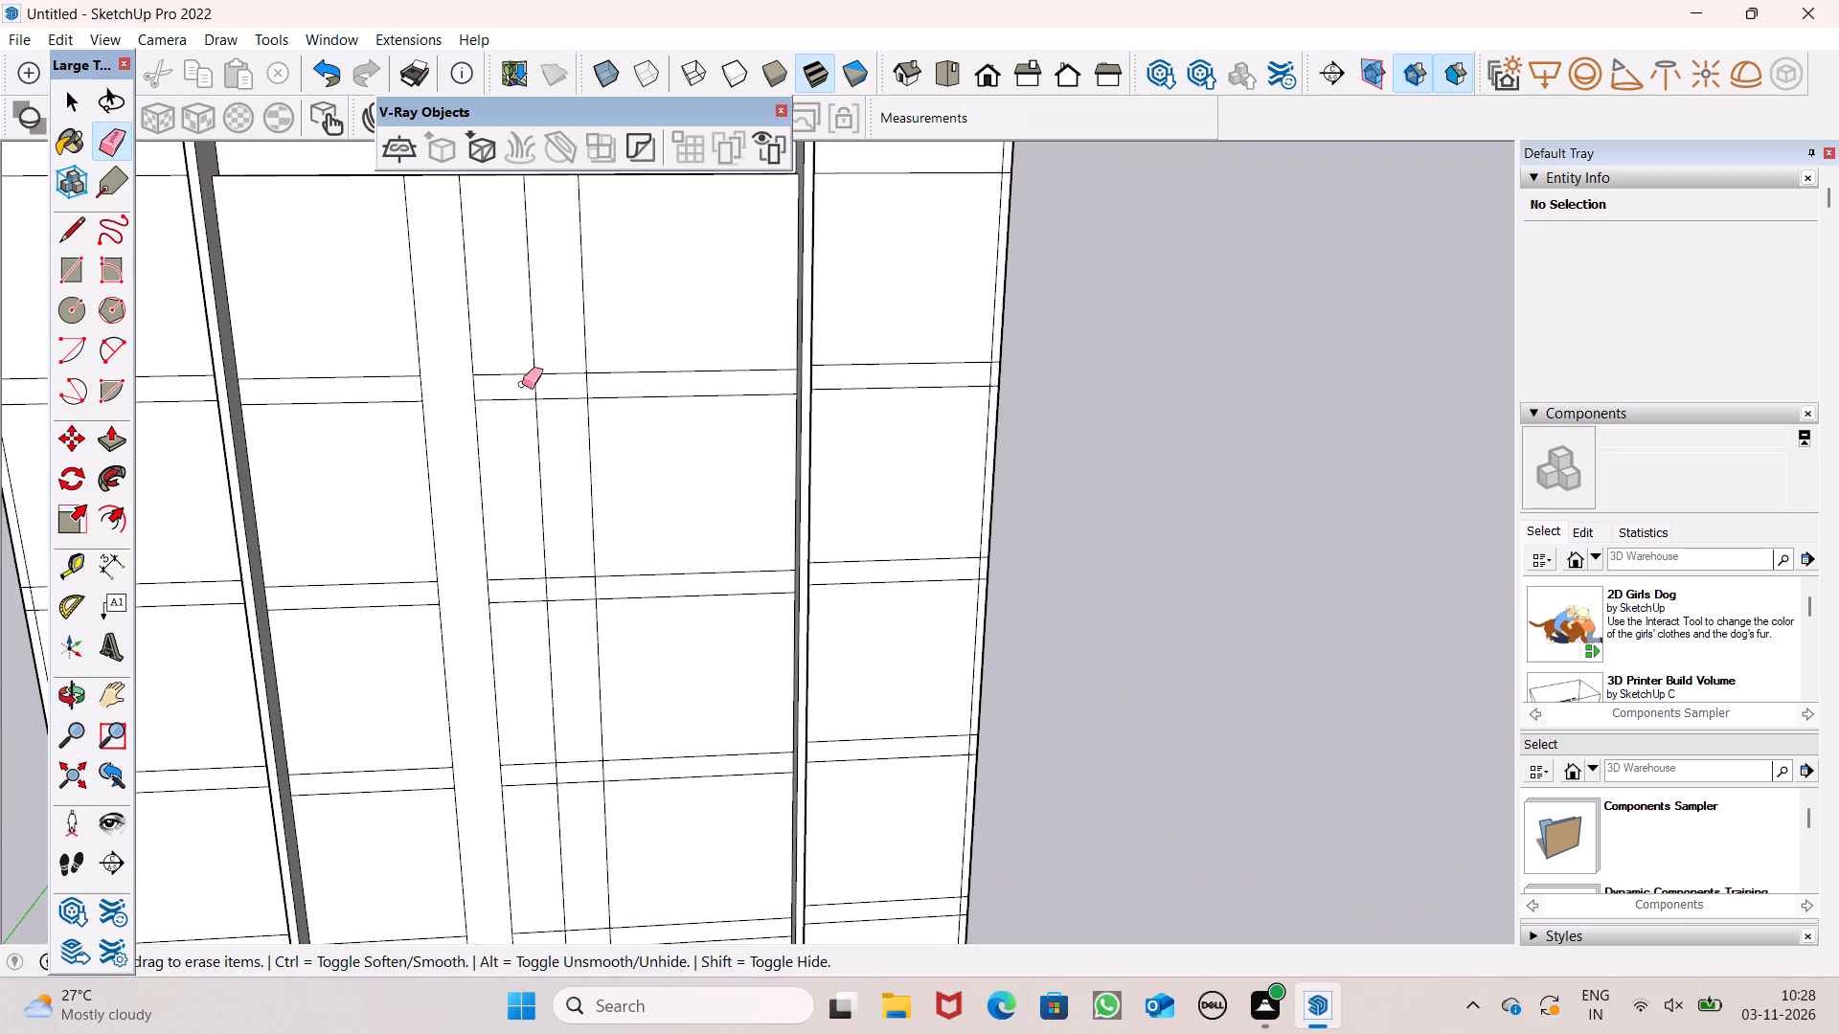
pyautogui.moveTo(574, 355); pyautogui.dragTo(558, 415)
pyautogui.scroll(-7, 557, 326)
pyautogui.scroll(4, 561, 487)
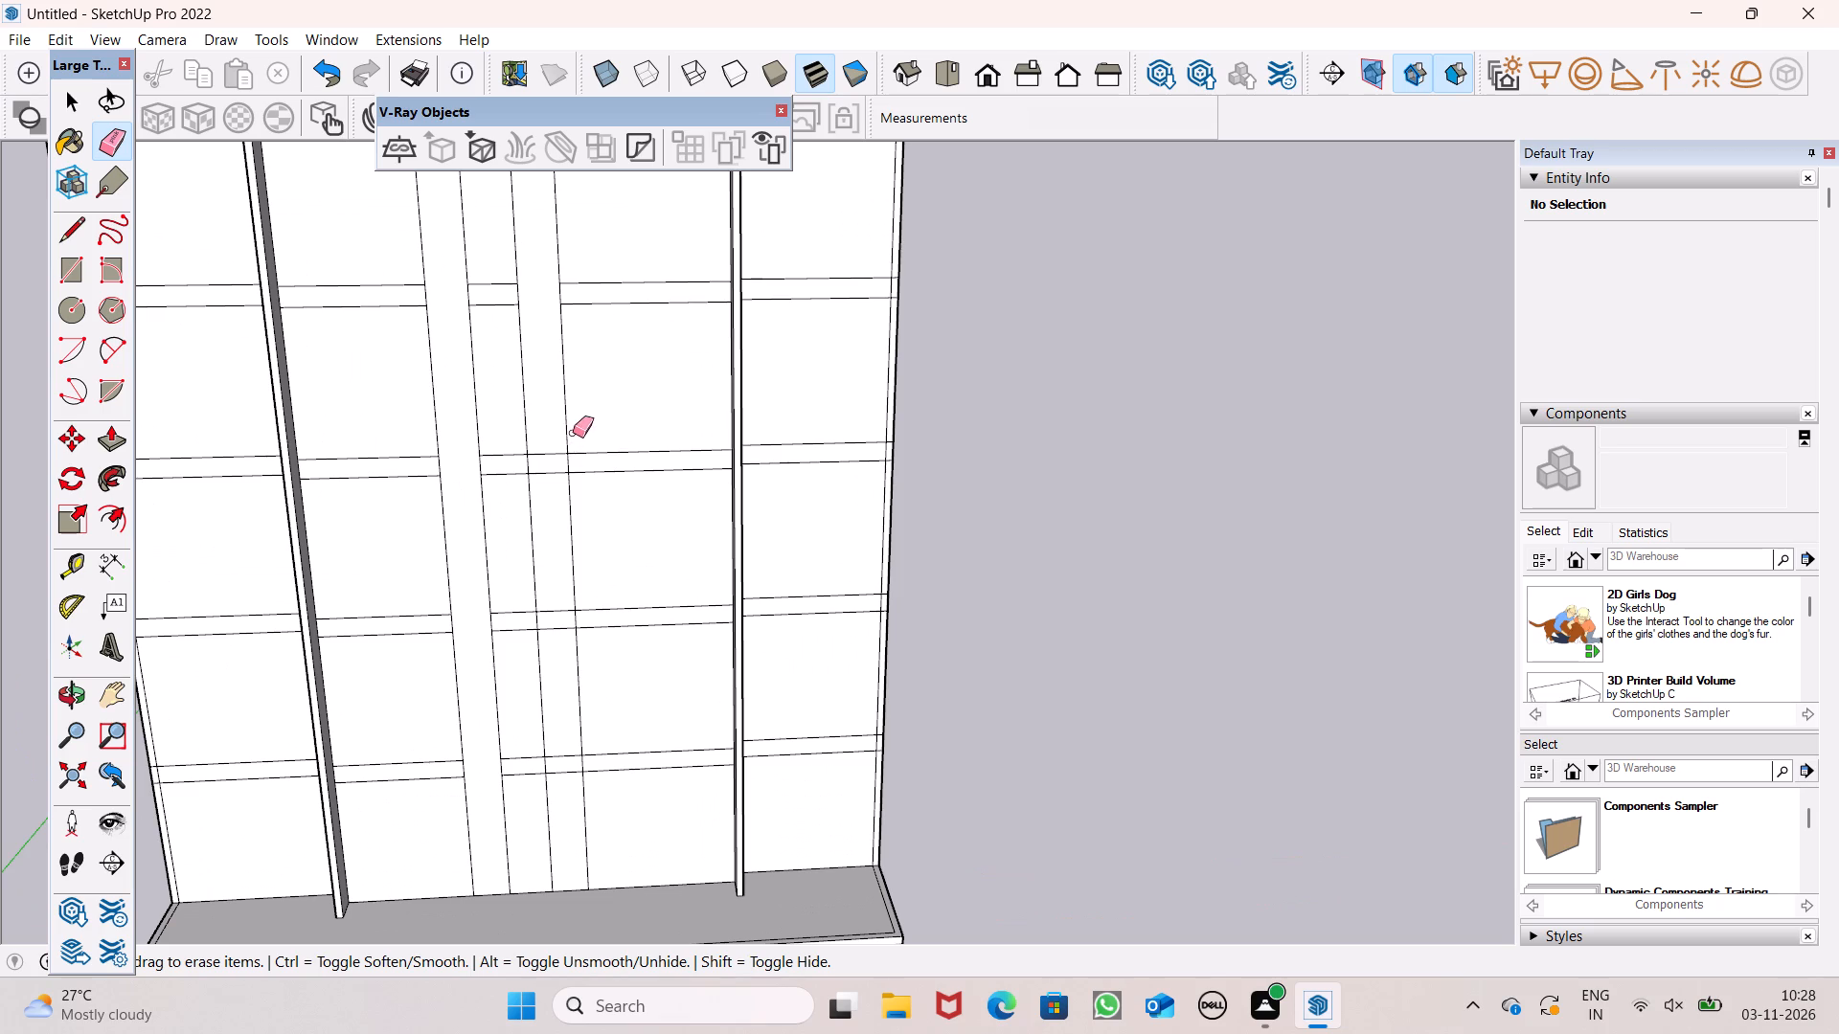
pyautogui.moveTo(565, 438); pyautogui.dragTo(545, 493)
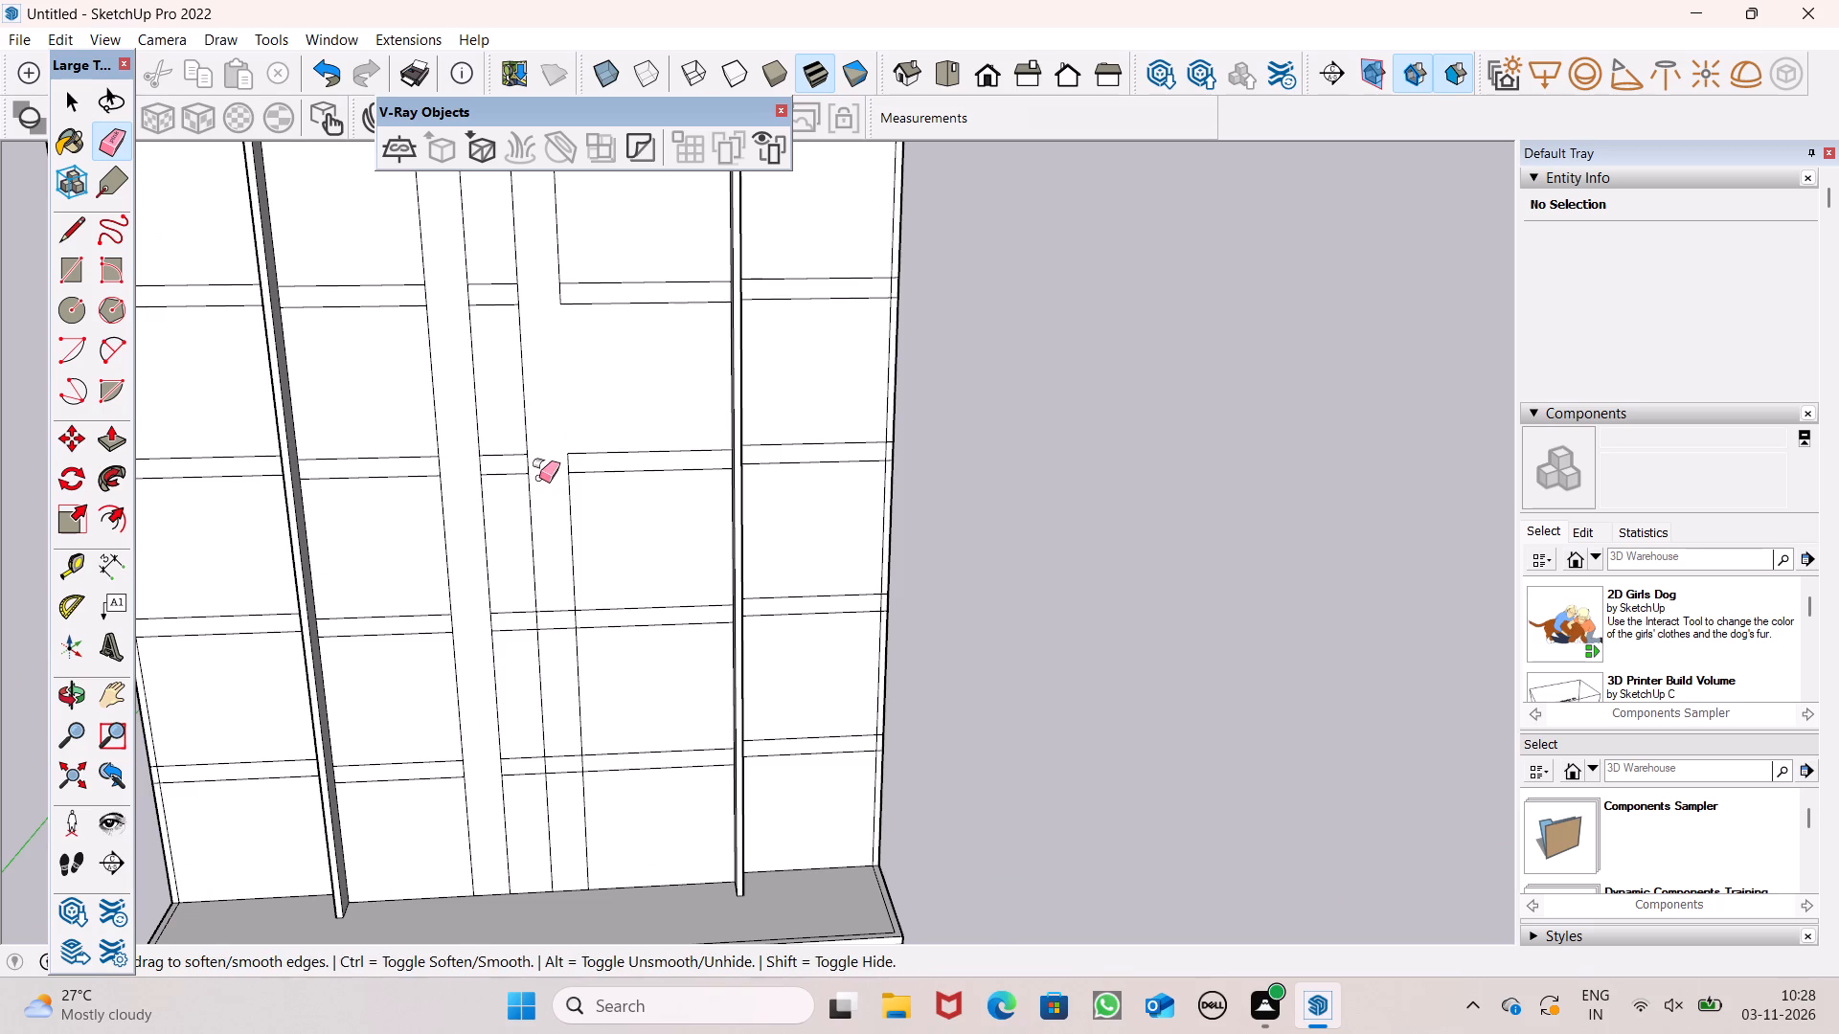
pyautogui.hotkey('ctrl', 'z')
pyautogui.moveTo(545, 450); pyautogui.dragTo(552, 476)
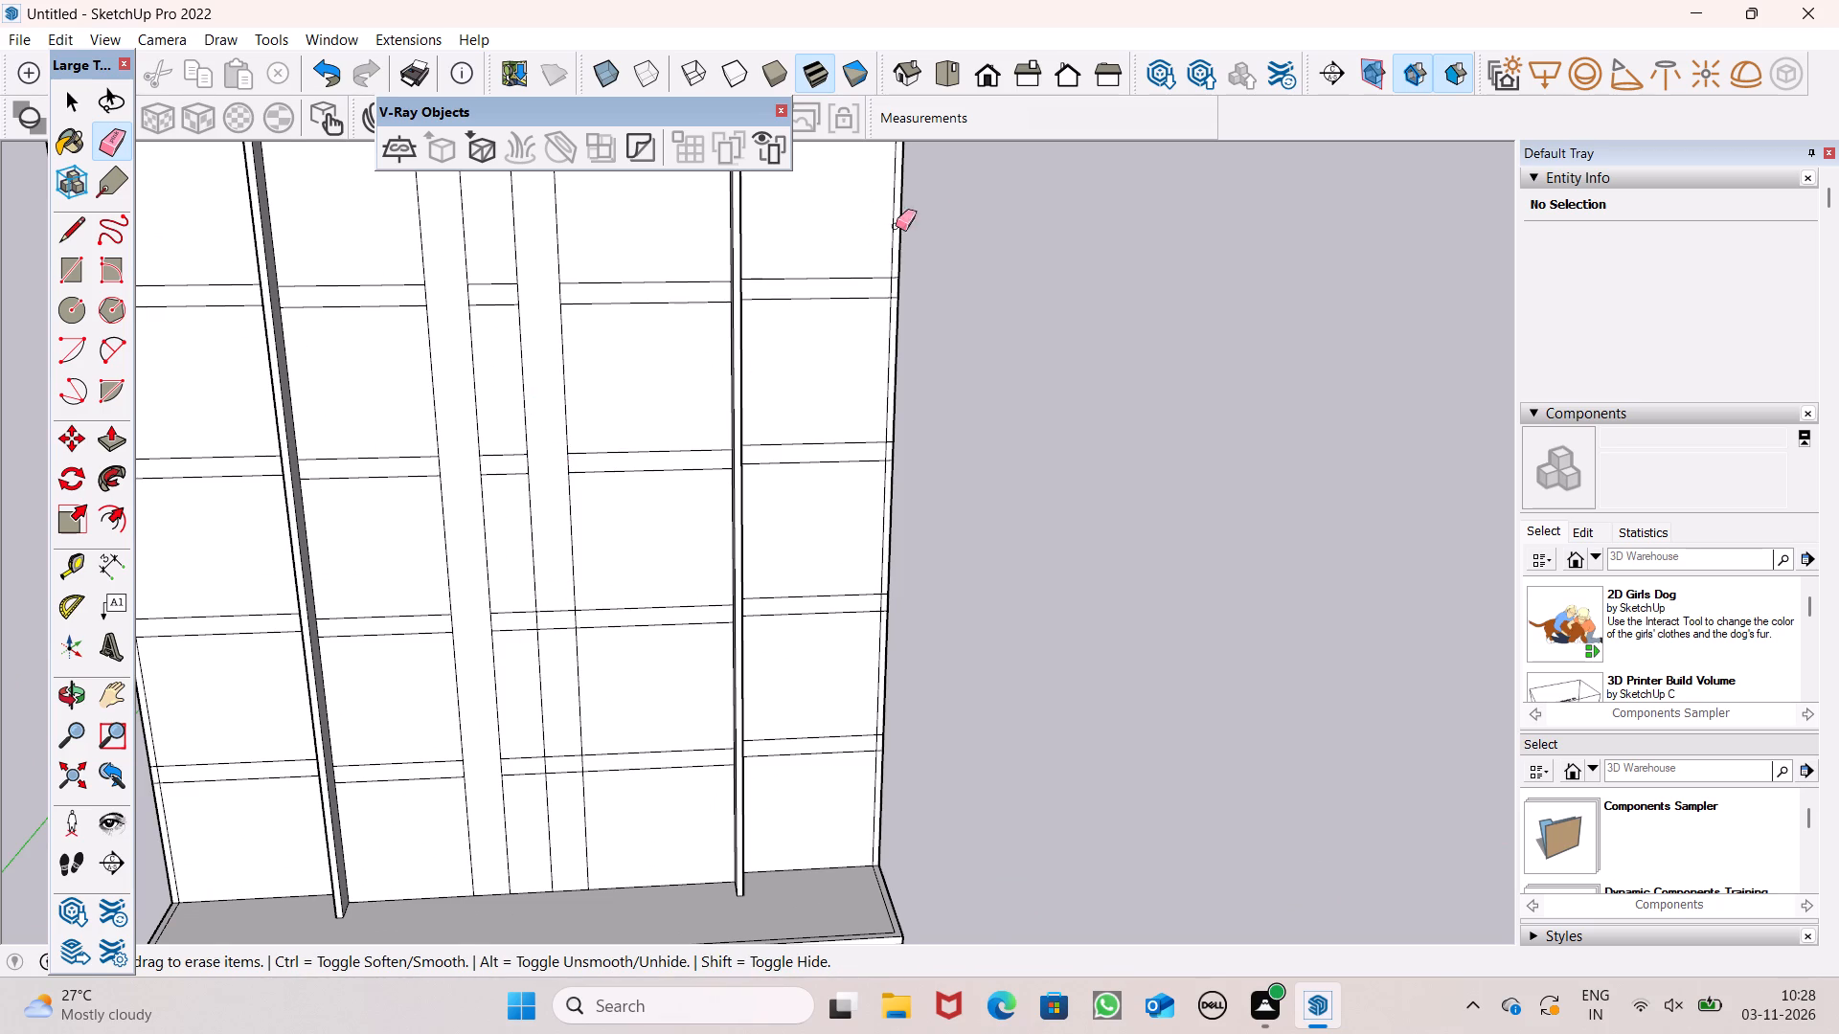
# Erase the horizontal lines crossing the copied vertical strip at the lower two dividing bands.
pyautogui.scroll(5, 522, 835)
pyautogui.moveTo(579, 717); pyautogui.dragTo(580, 723)
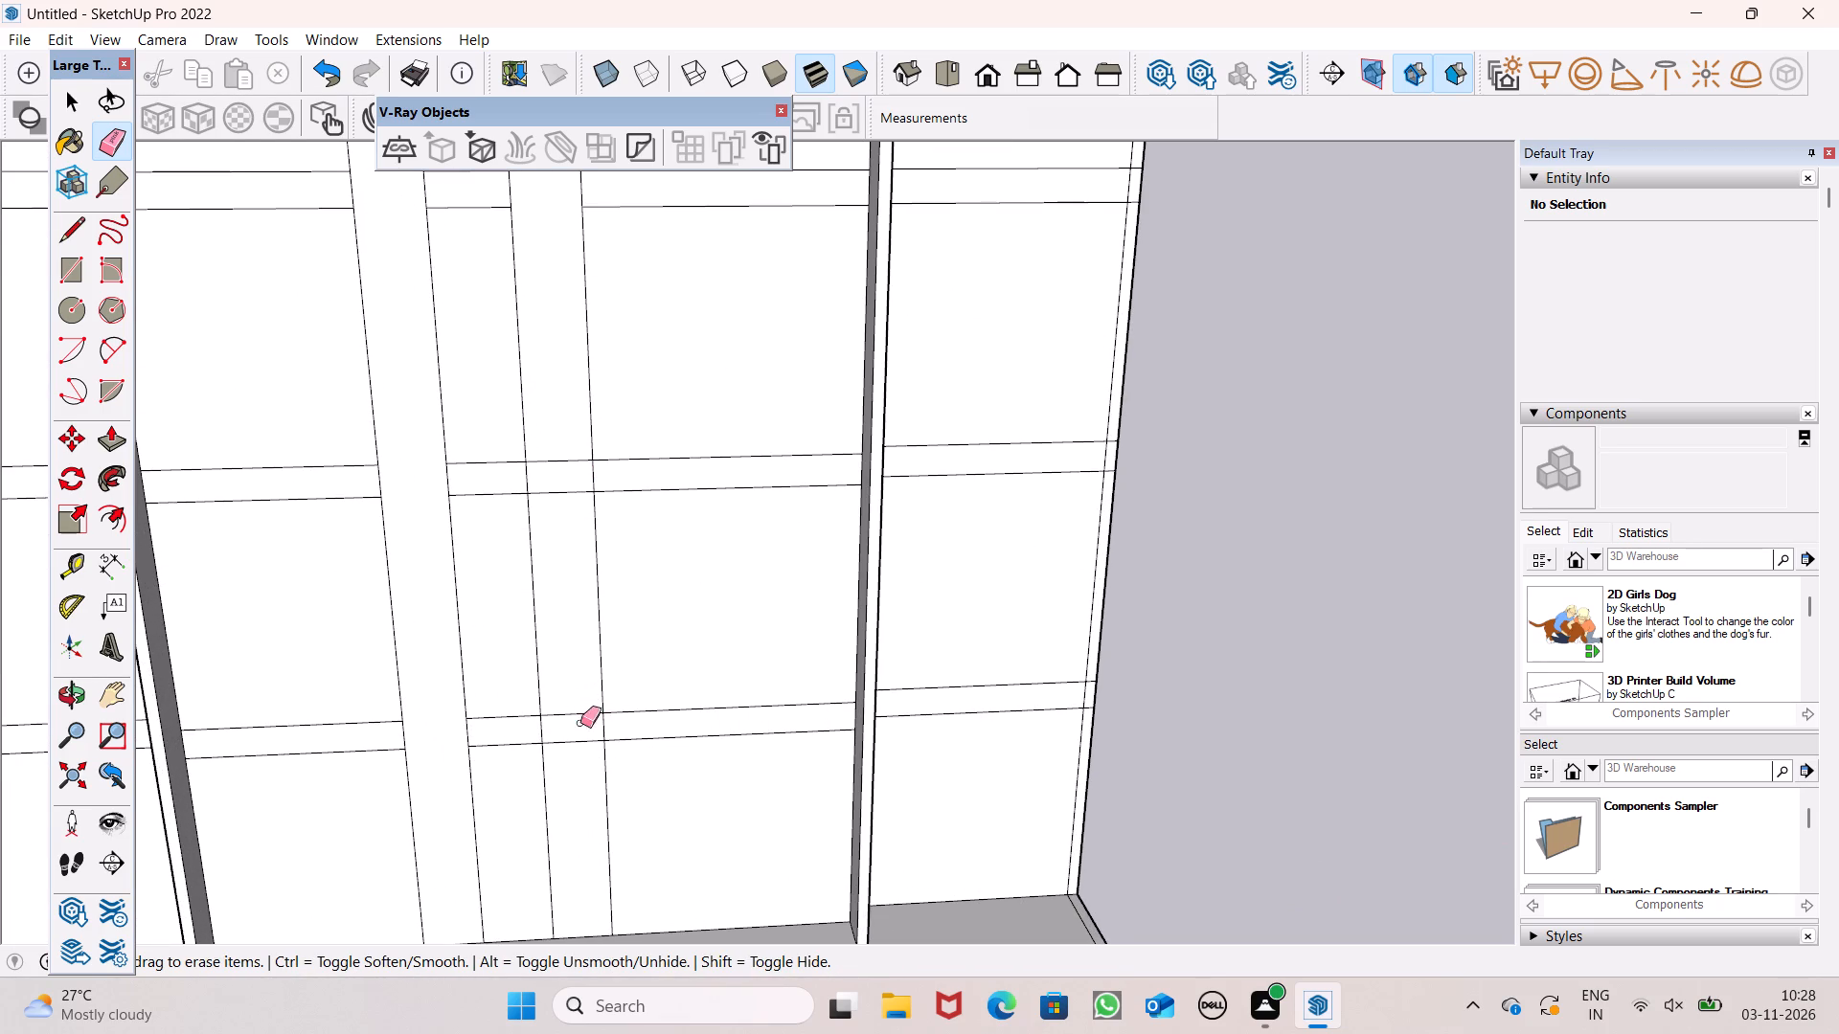
pyautogui.moveTo(580, 723); pyautogui.dragTo(585, 742)
pyautogui.moveTo(580, 703); pyautogui.dragTo(582, 717)
pyautogui.moveTo(558, 457); pyautogui.dragTo(544, 521)
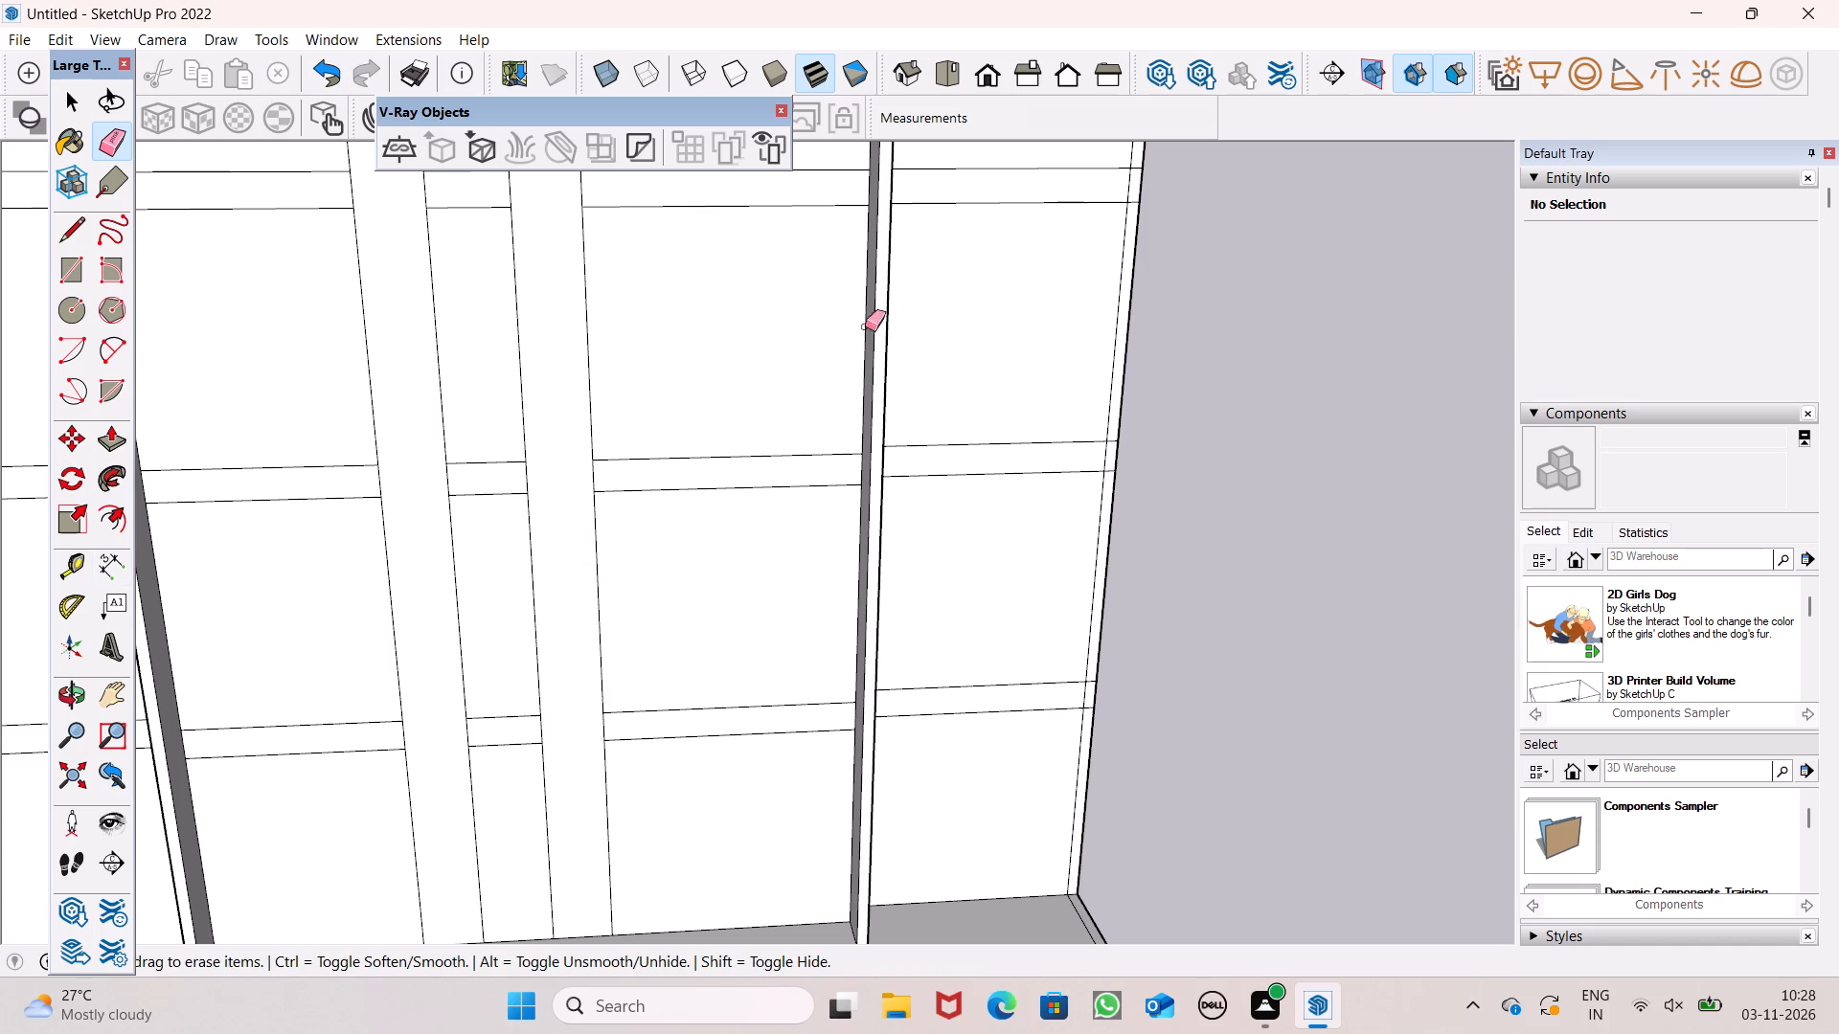
# Erase the short horizontal lines between the two vertical strips at all four dividing bands.
pyautogui.scroll(-7, 637, 484)
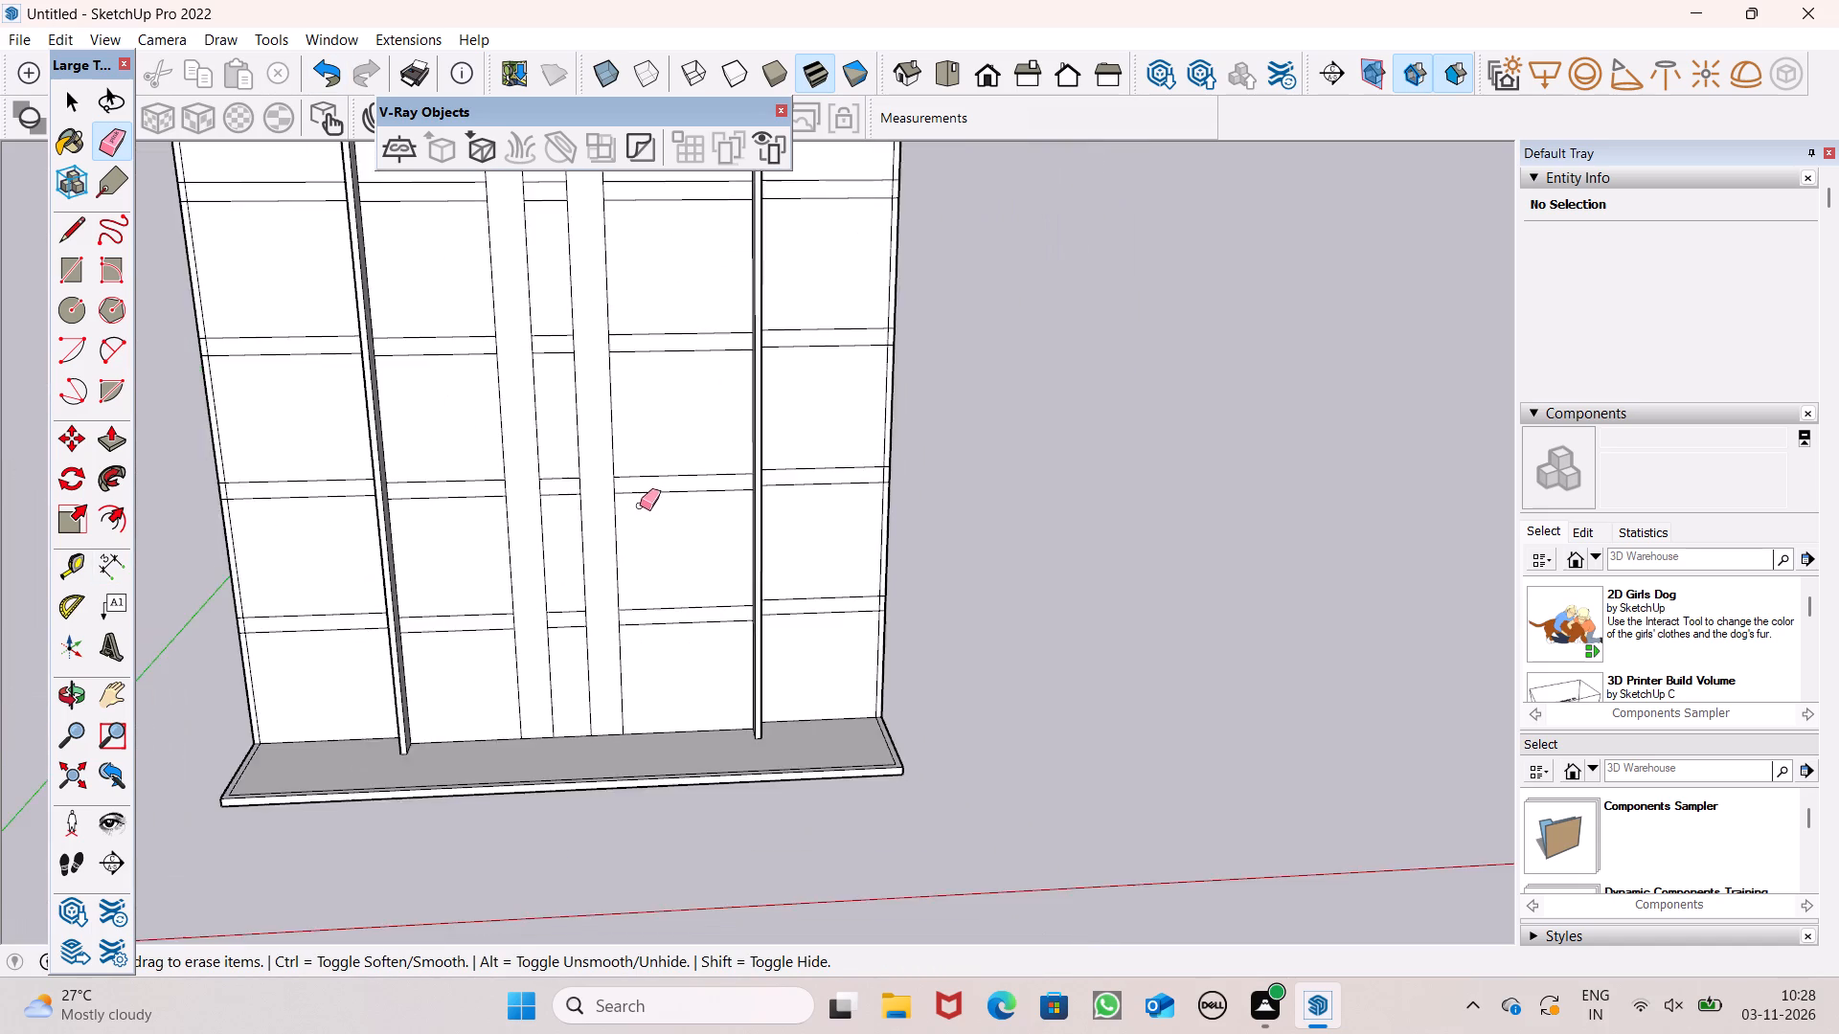
pyautogui.scroll(-5, 647, 514)
pyautogui.moveTo(682, 537); pyautogui.dragTo(671, 620, button='middle')
pyautogui.scroll(2, 573, 388)
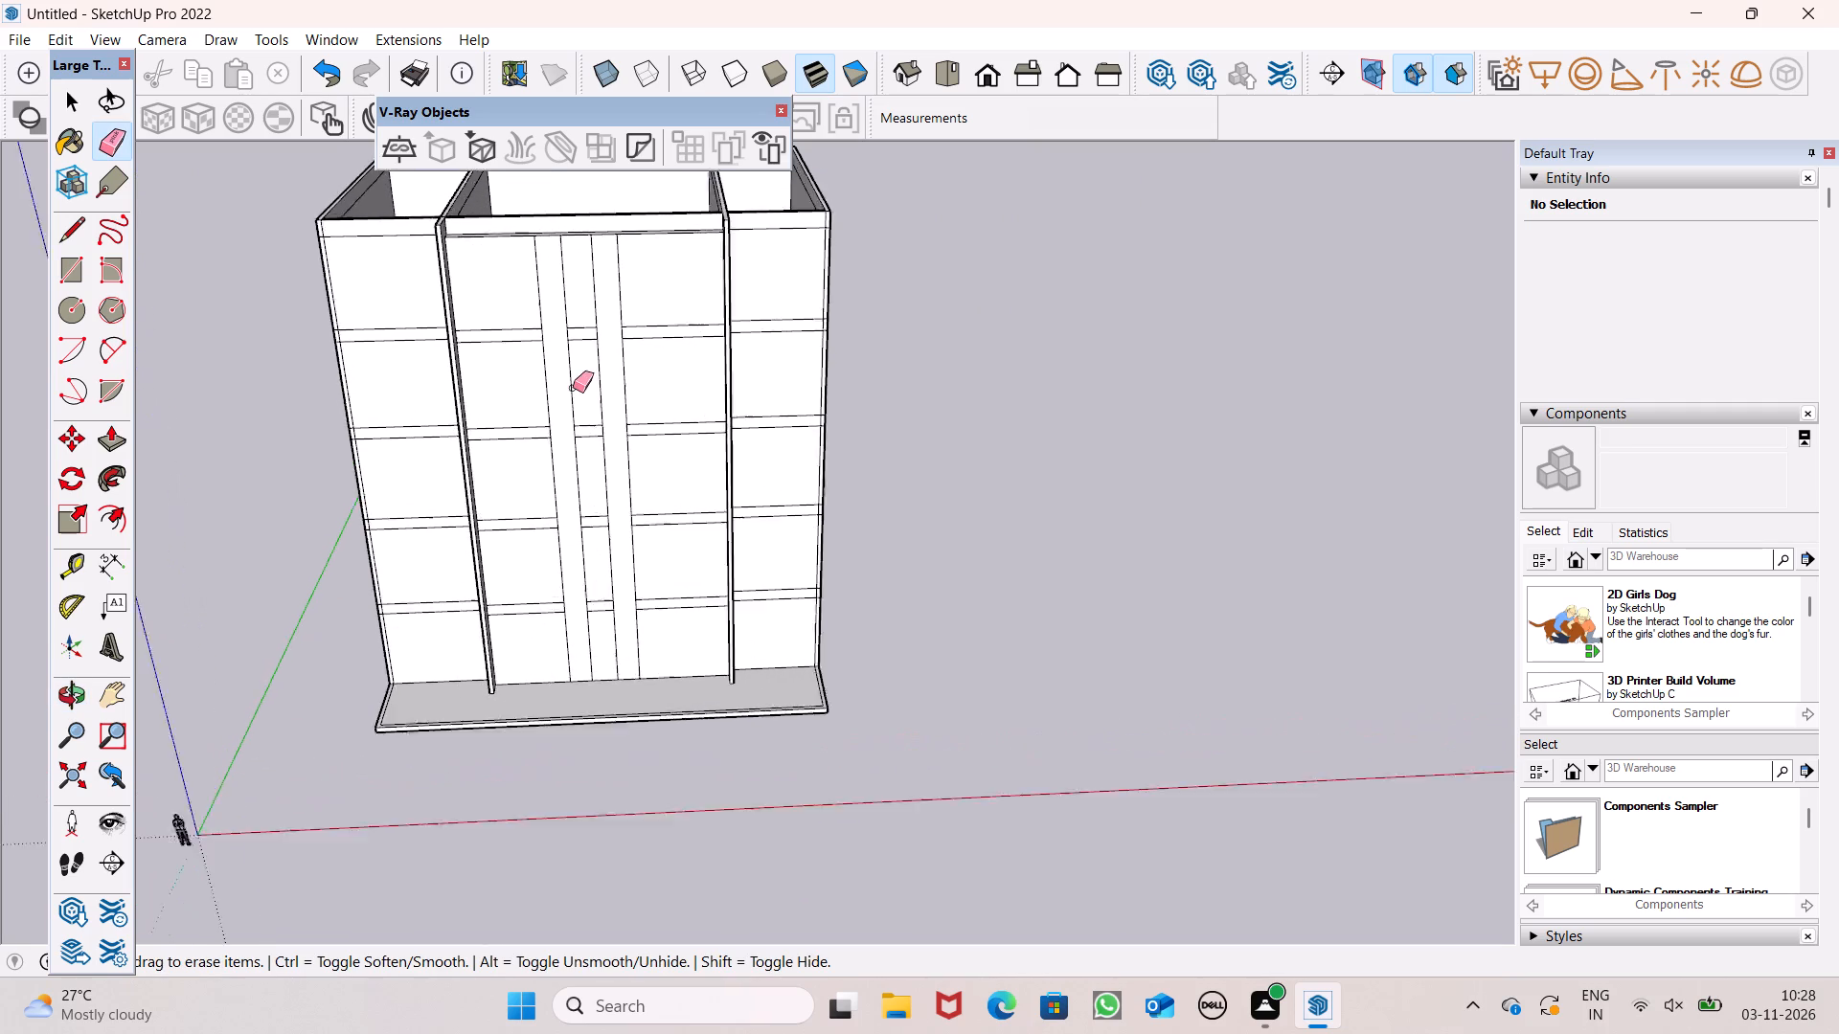
pyautogui.scroll(13, 573, 388)
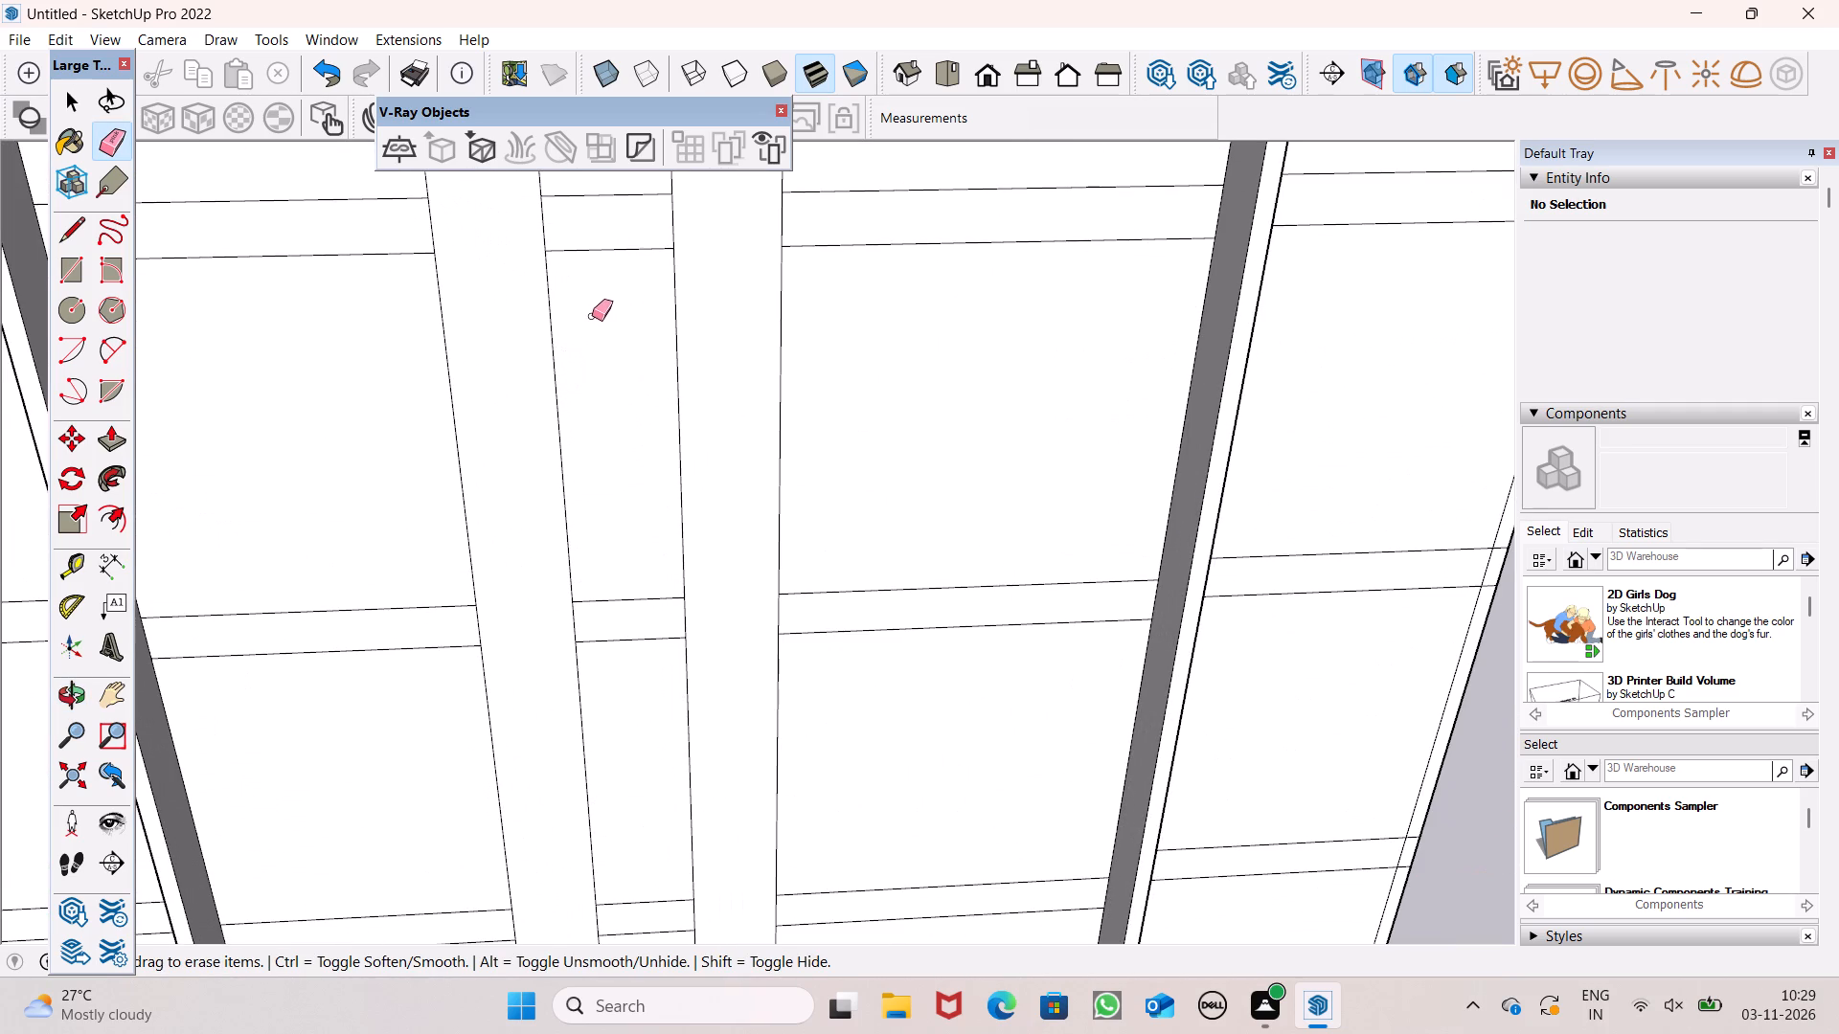
pyautogui.moveTo(627, 191); pyautogui.dragTo(632, 259)
pyautogui.scroll(-15, 624, 388)
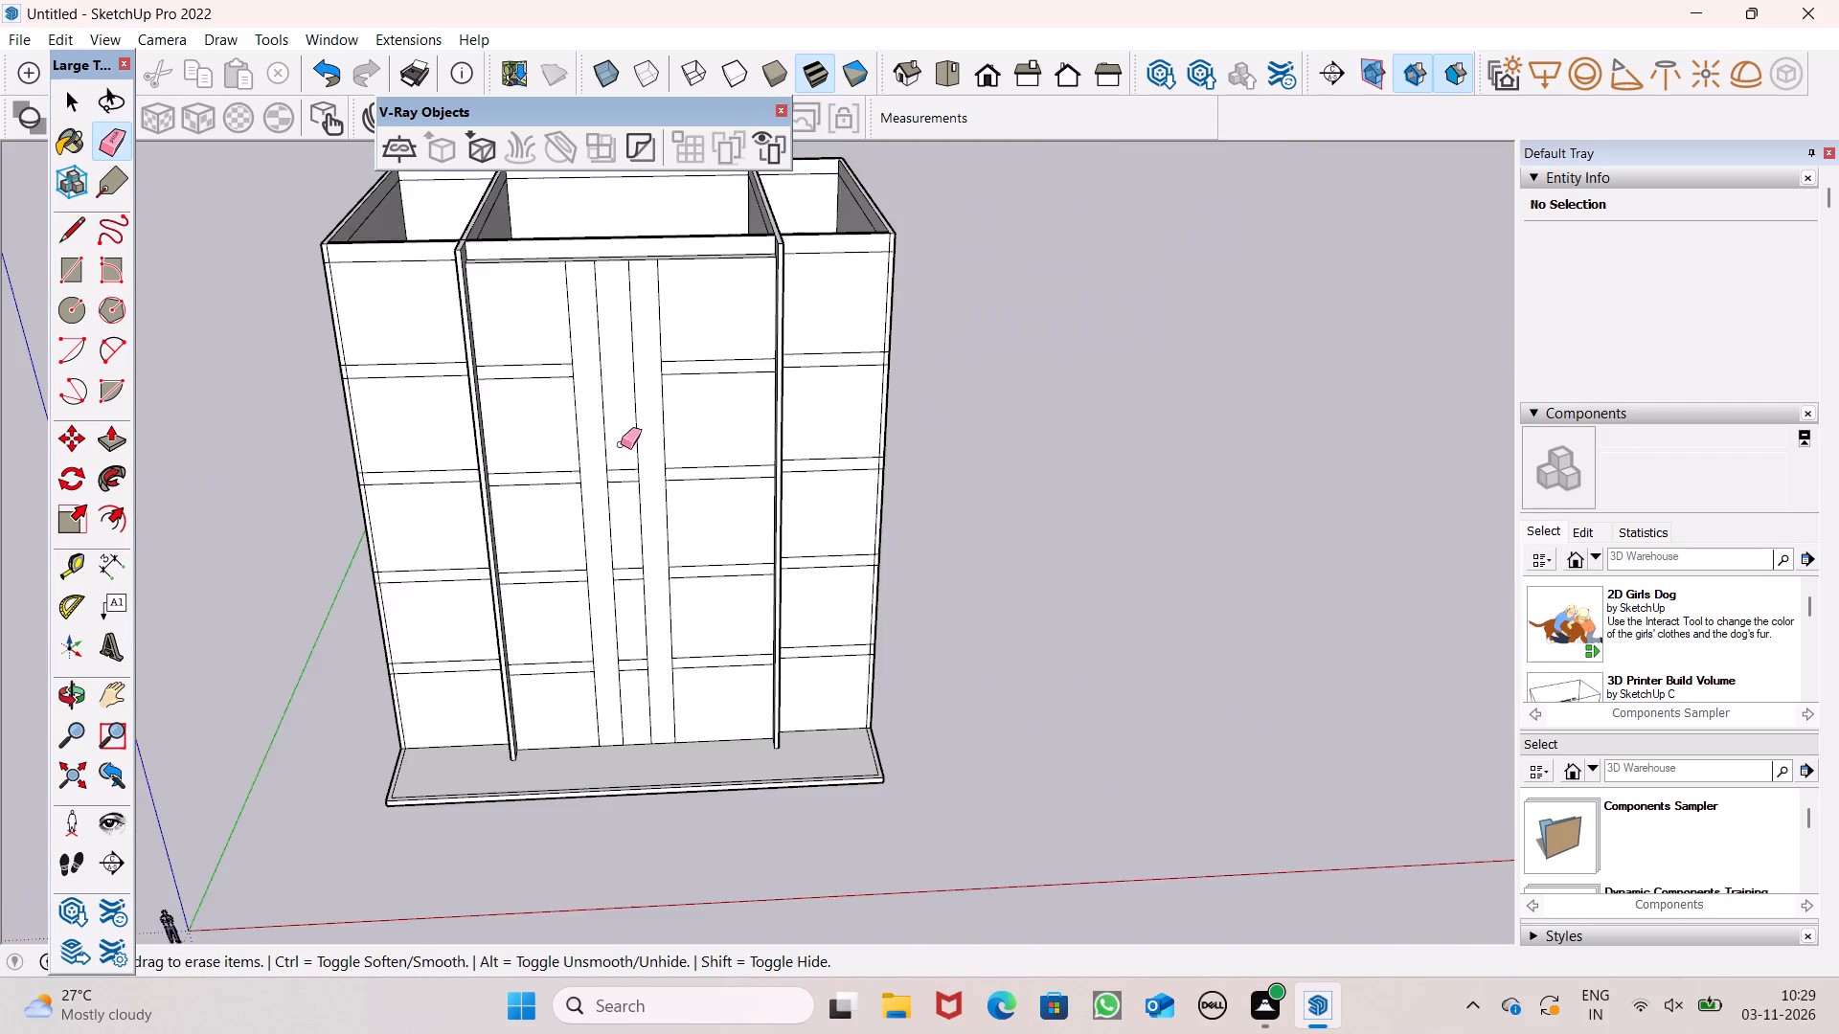
pyautogui.scroll(5, 636, 499)
pyautogui.moveTo(617, 435); pyautogui.dragTo(616, 626)
pyautogui.moveTo(616, 738); pyautogui.dragTo(616, 765)
pyautogui.moveTo(628, 733); pyautogui.dragTo(633, 709)
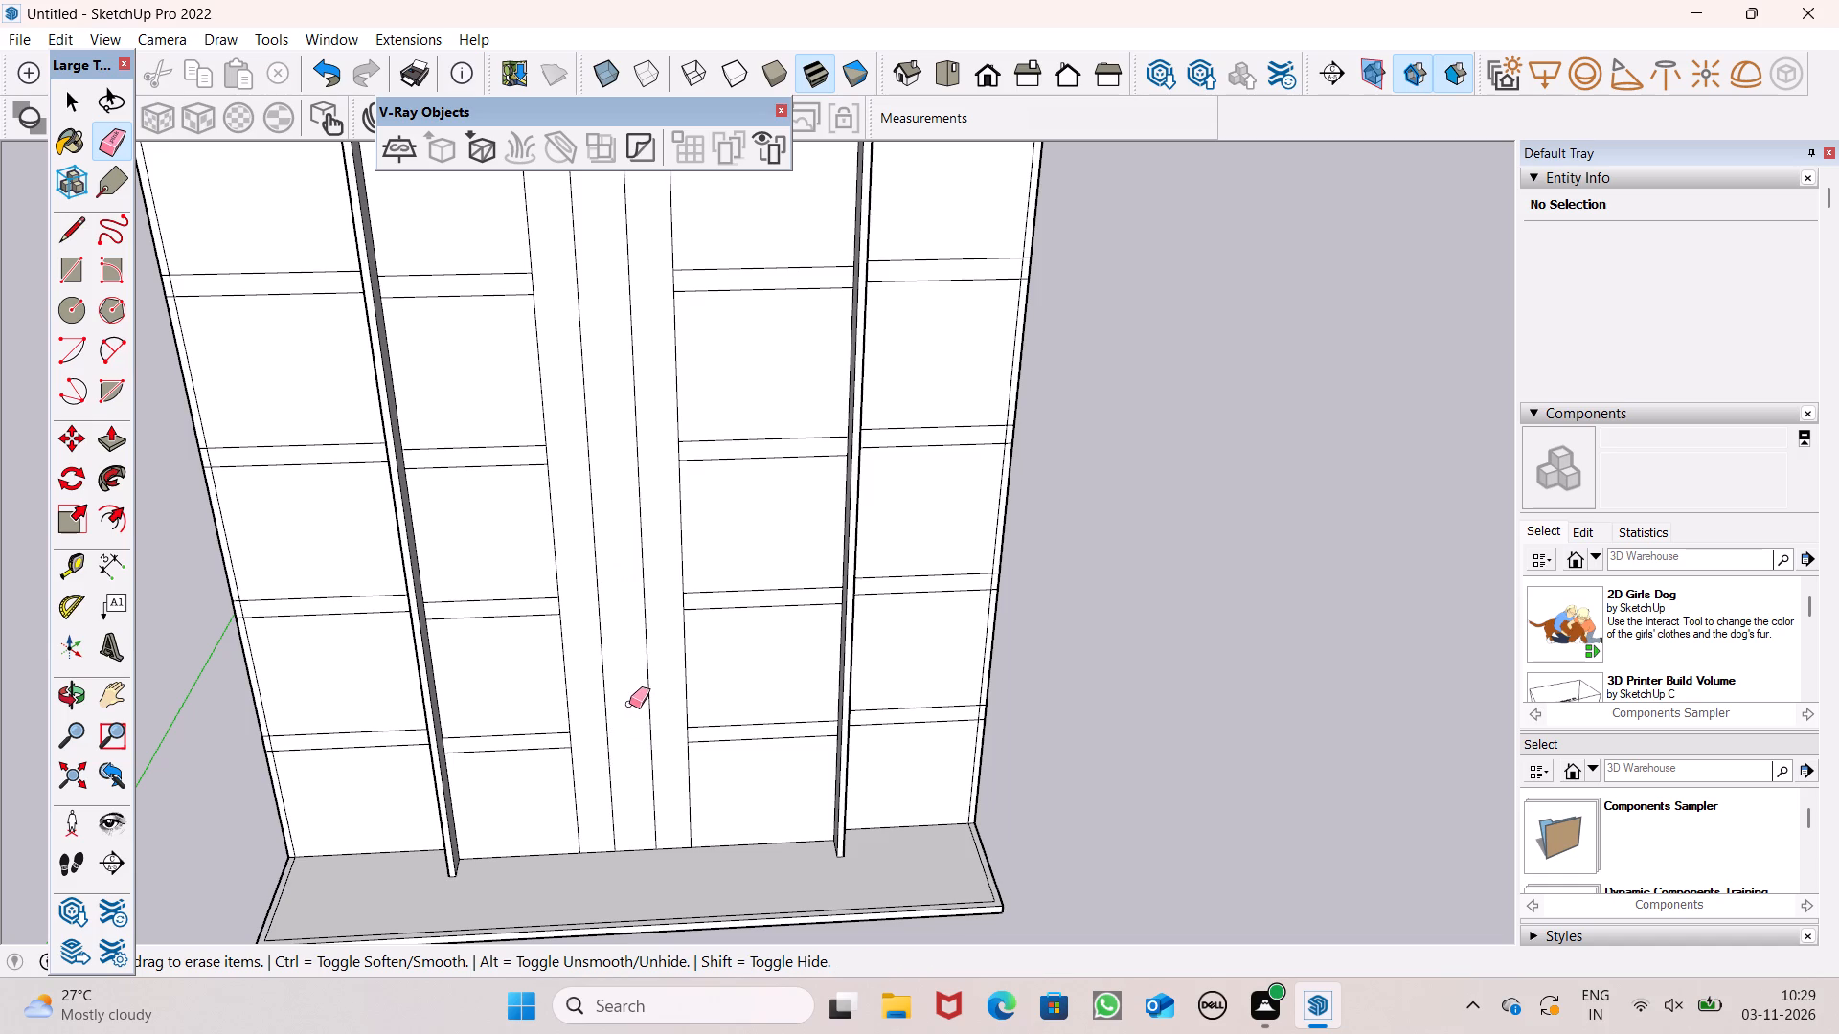
pyautogui.press('space')
# Push/Pull the uppermost dividing band between the left fin and the vertical strips outward by 2' 10 11/16".
pyautogui.scroll(-6, 628, 701)
pyautogui.scroll(1, 733, 705)
pyautogui.moveTo(733, 705); pyautogui.dragTo(646, 728, button='middle')
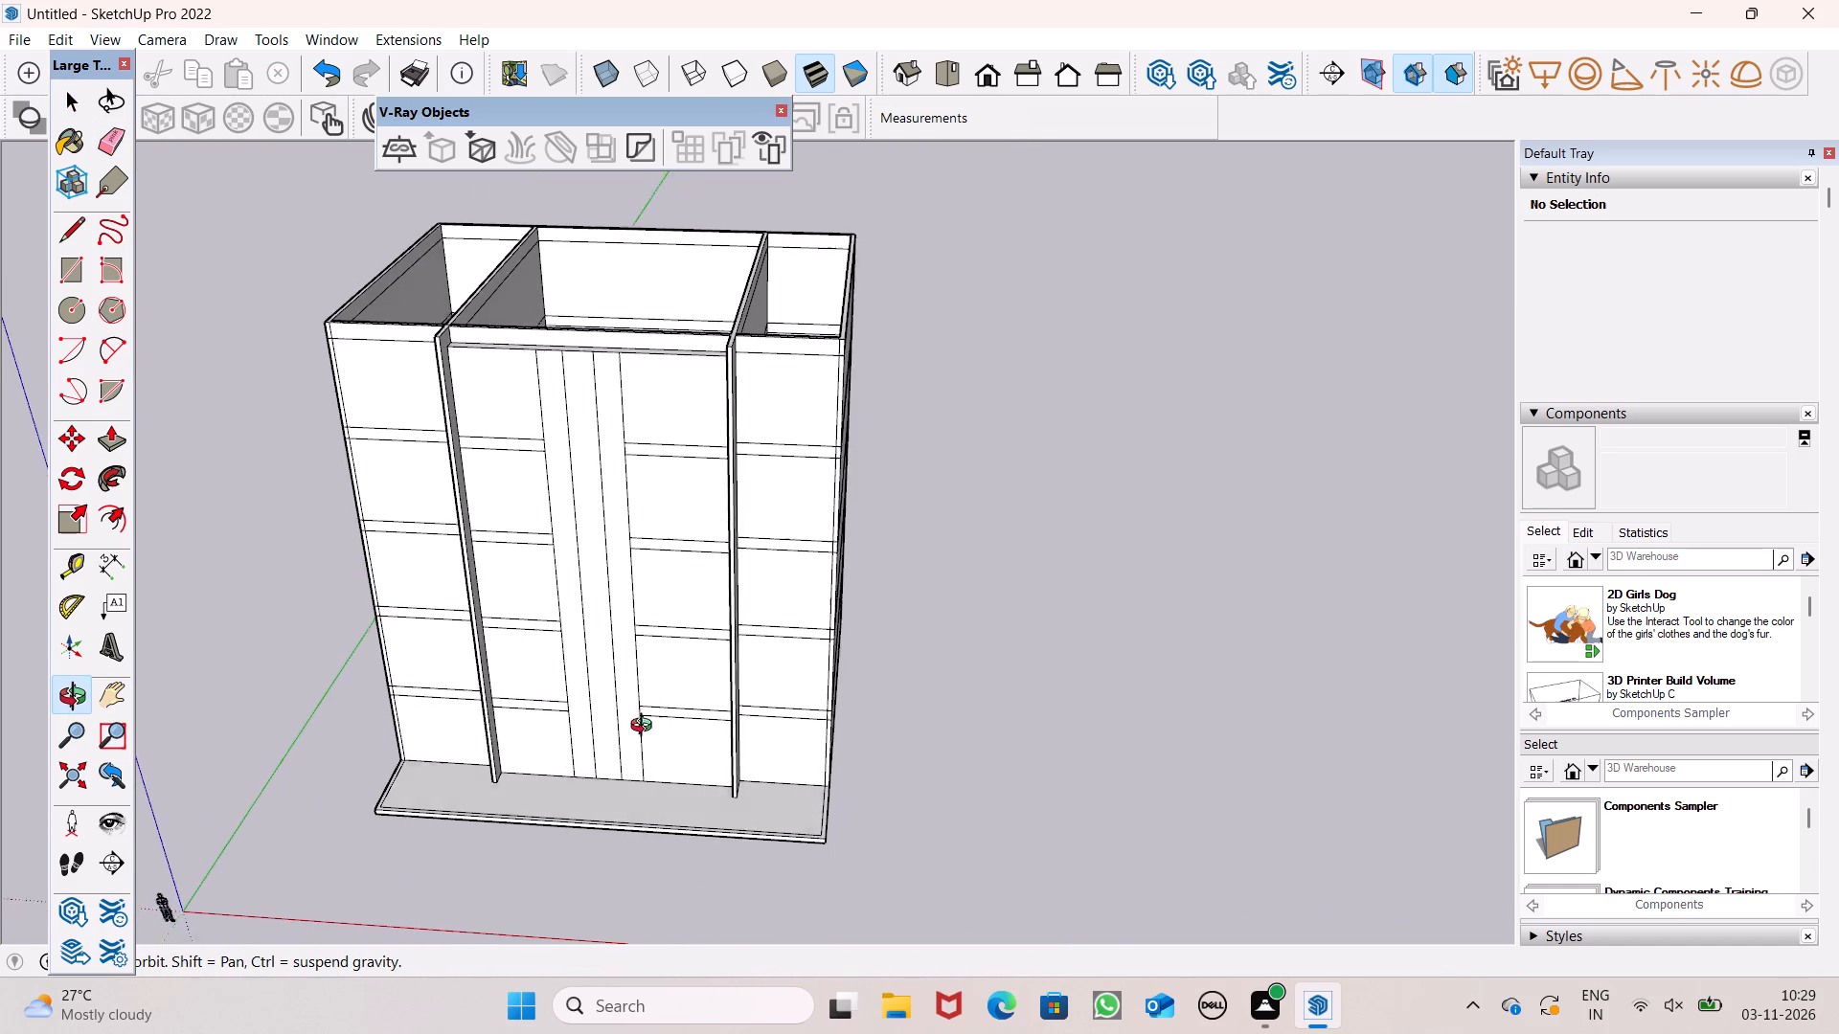
pyautogui.moveTo(646, 728); pyautogui.dragTo(644, 734, button='middle')
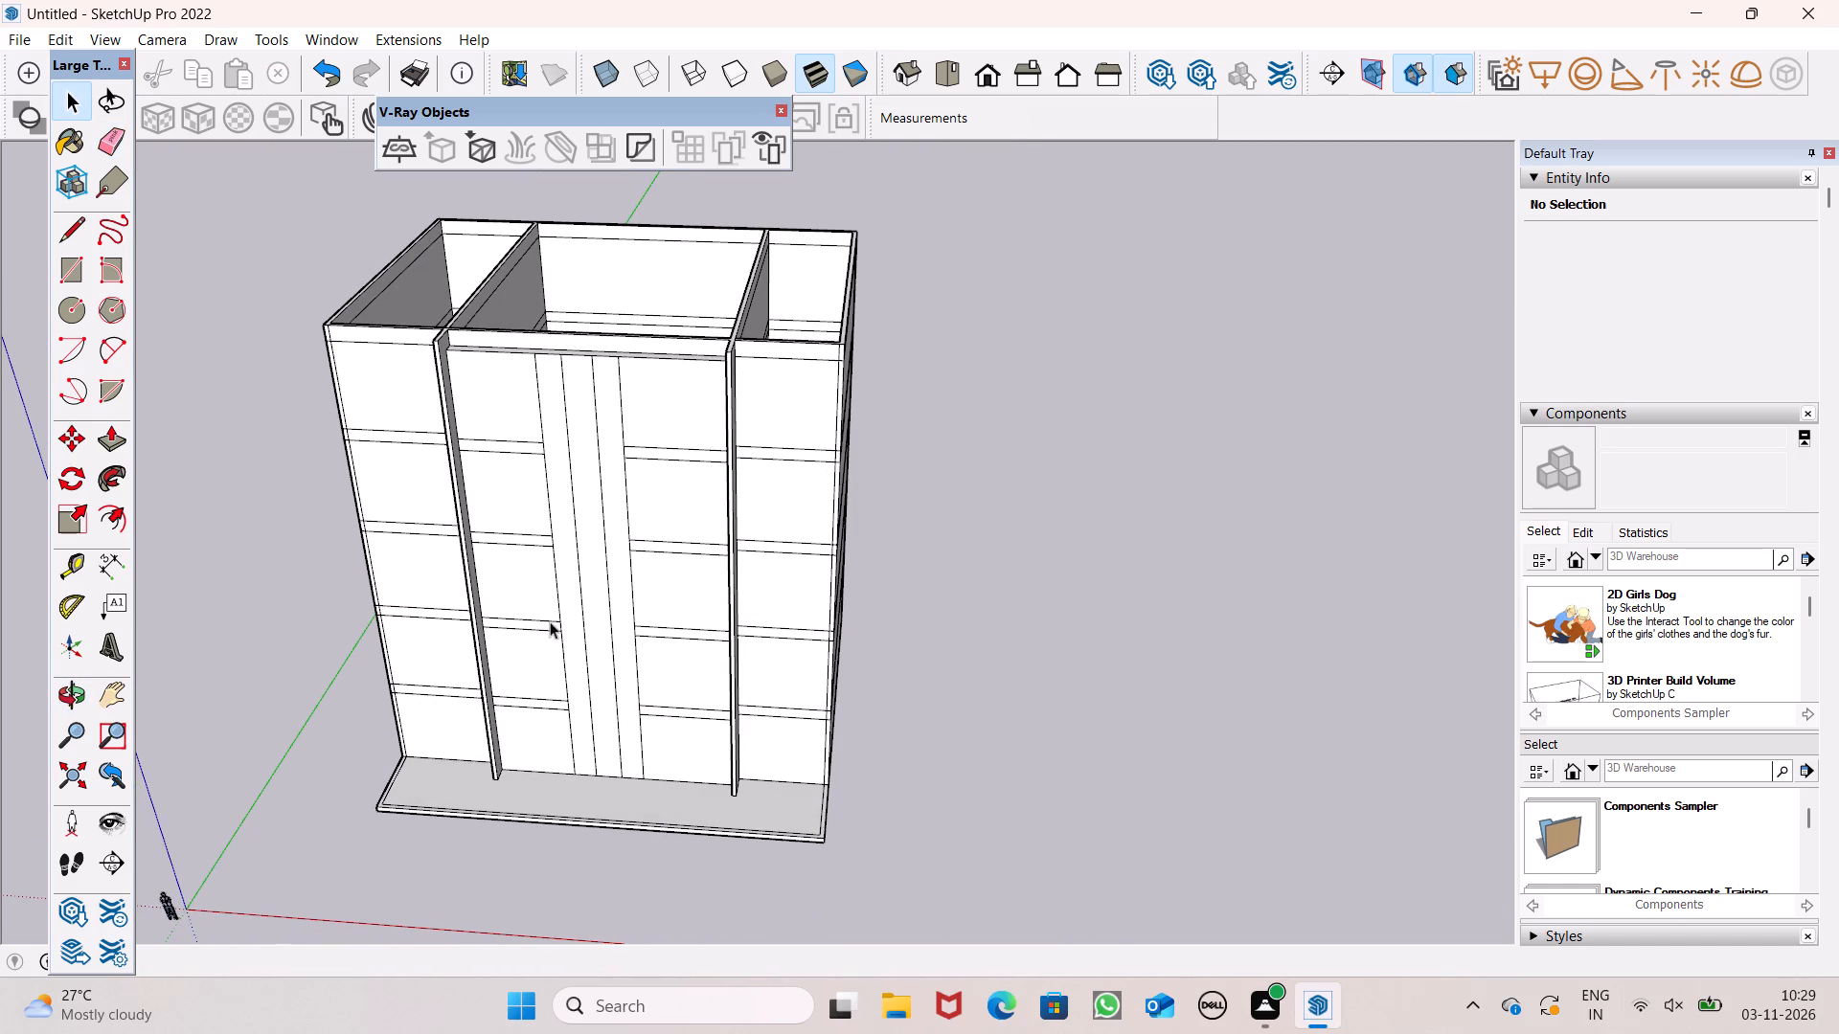
pyautogui.scroll(-2, 554, 381)
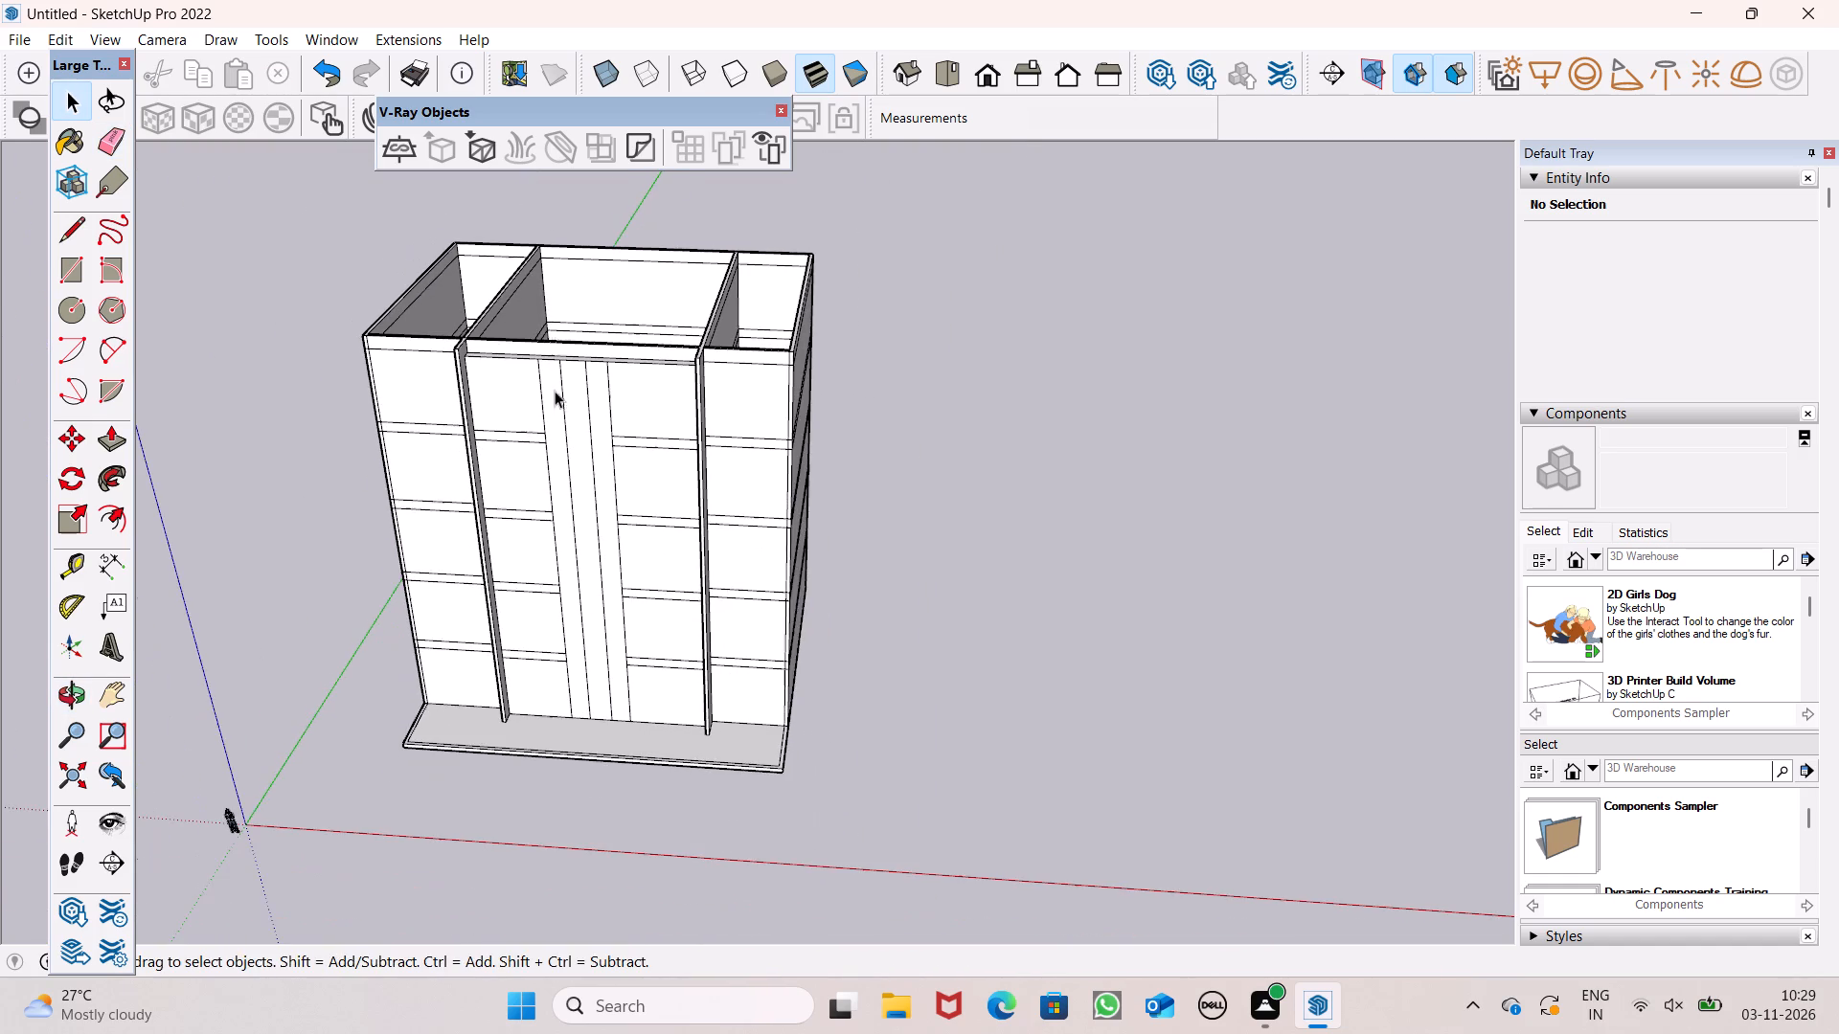
pyautogui.moveTo(588, 403); pyautogui.dragTo(554, 531, button='middle')
pyautogui.scroll(1, 588, 403)
pyautogui.scroll(5, 443, 493)
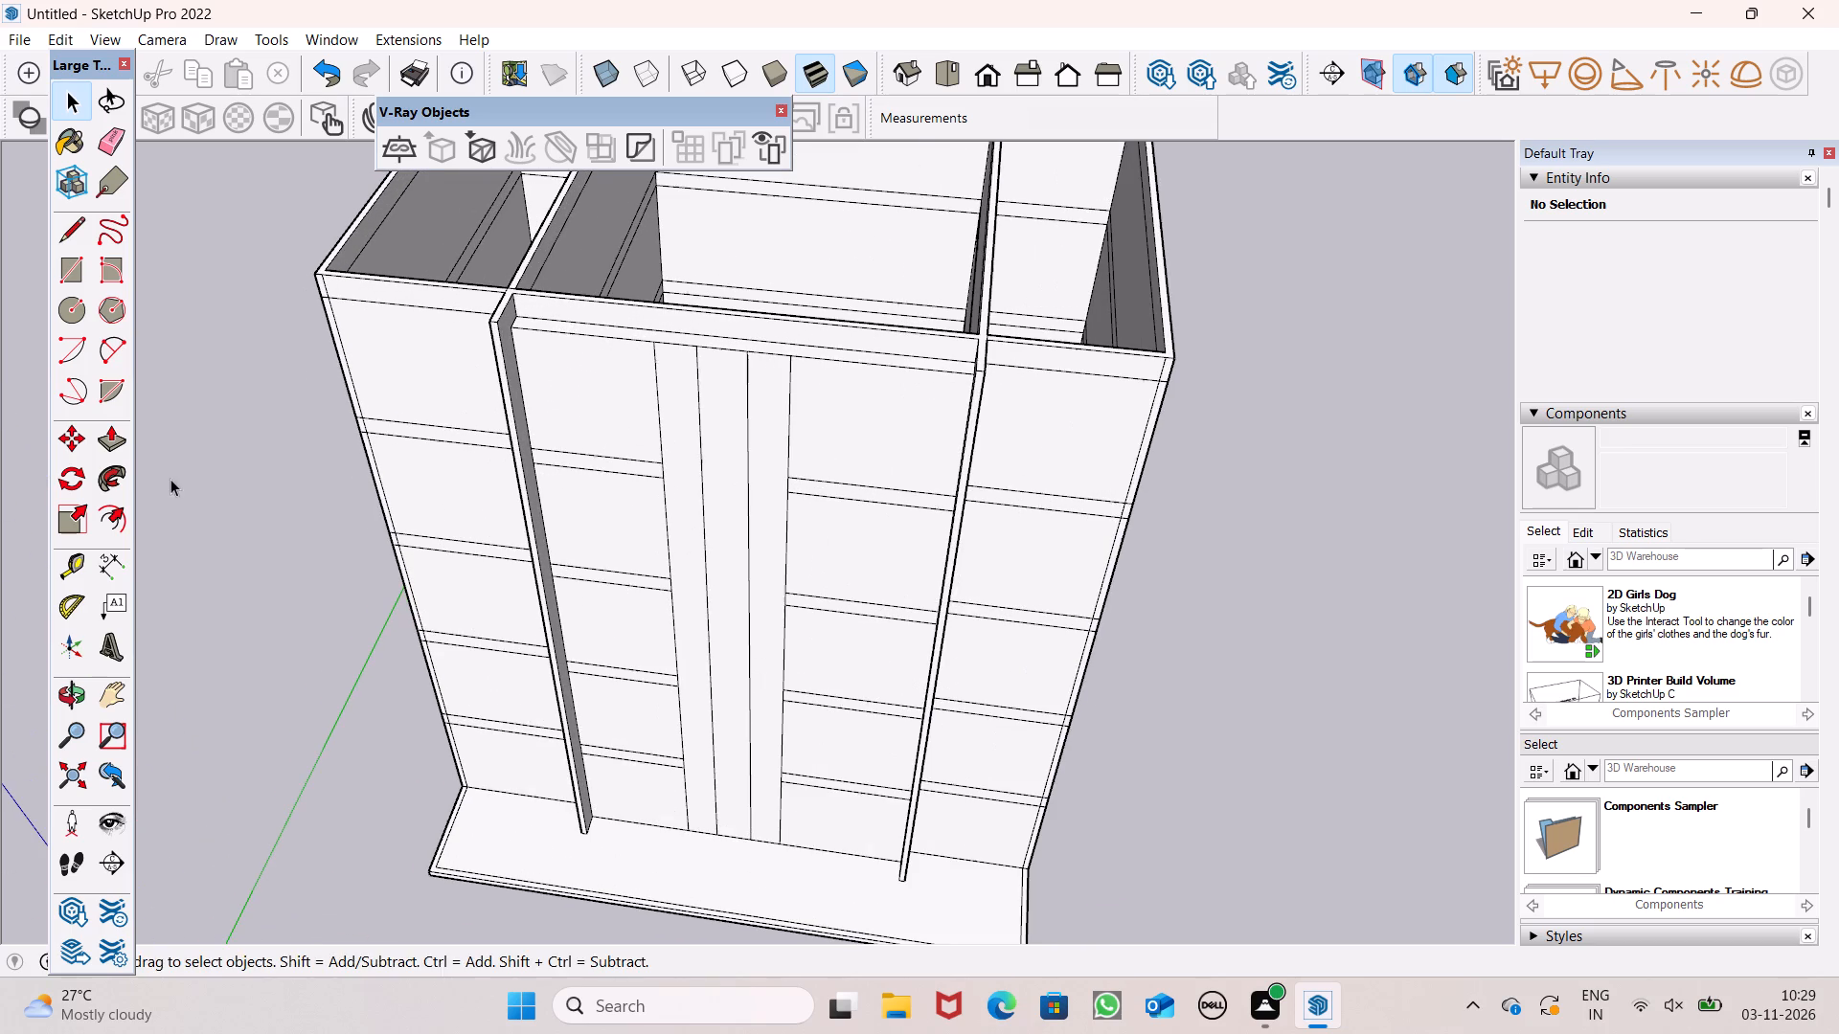
pyautogui.click(108, 438)
pyautogui.moveTo(450, 474); pyautogui.dragTo(394, 552, button='middle')
pyautogui.scroll(6, 476, 482)
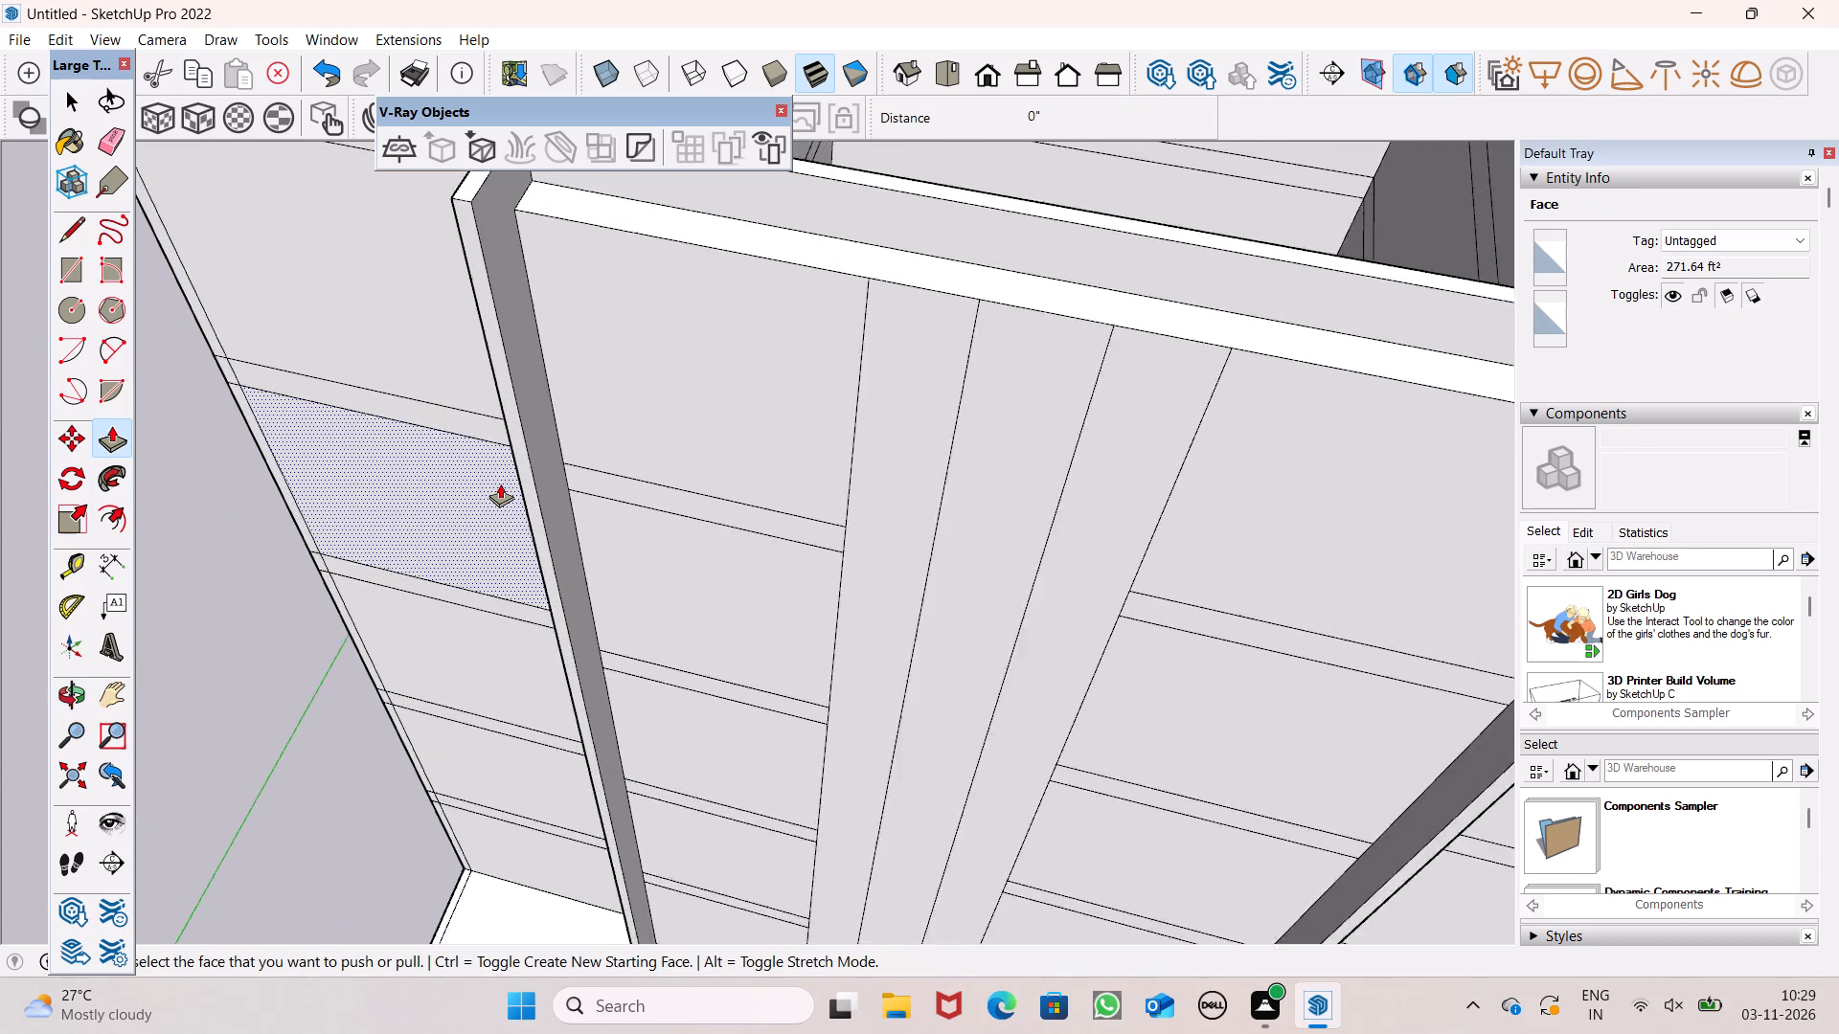
pyautogui.scroll(2, 500, 483)
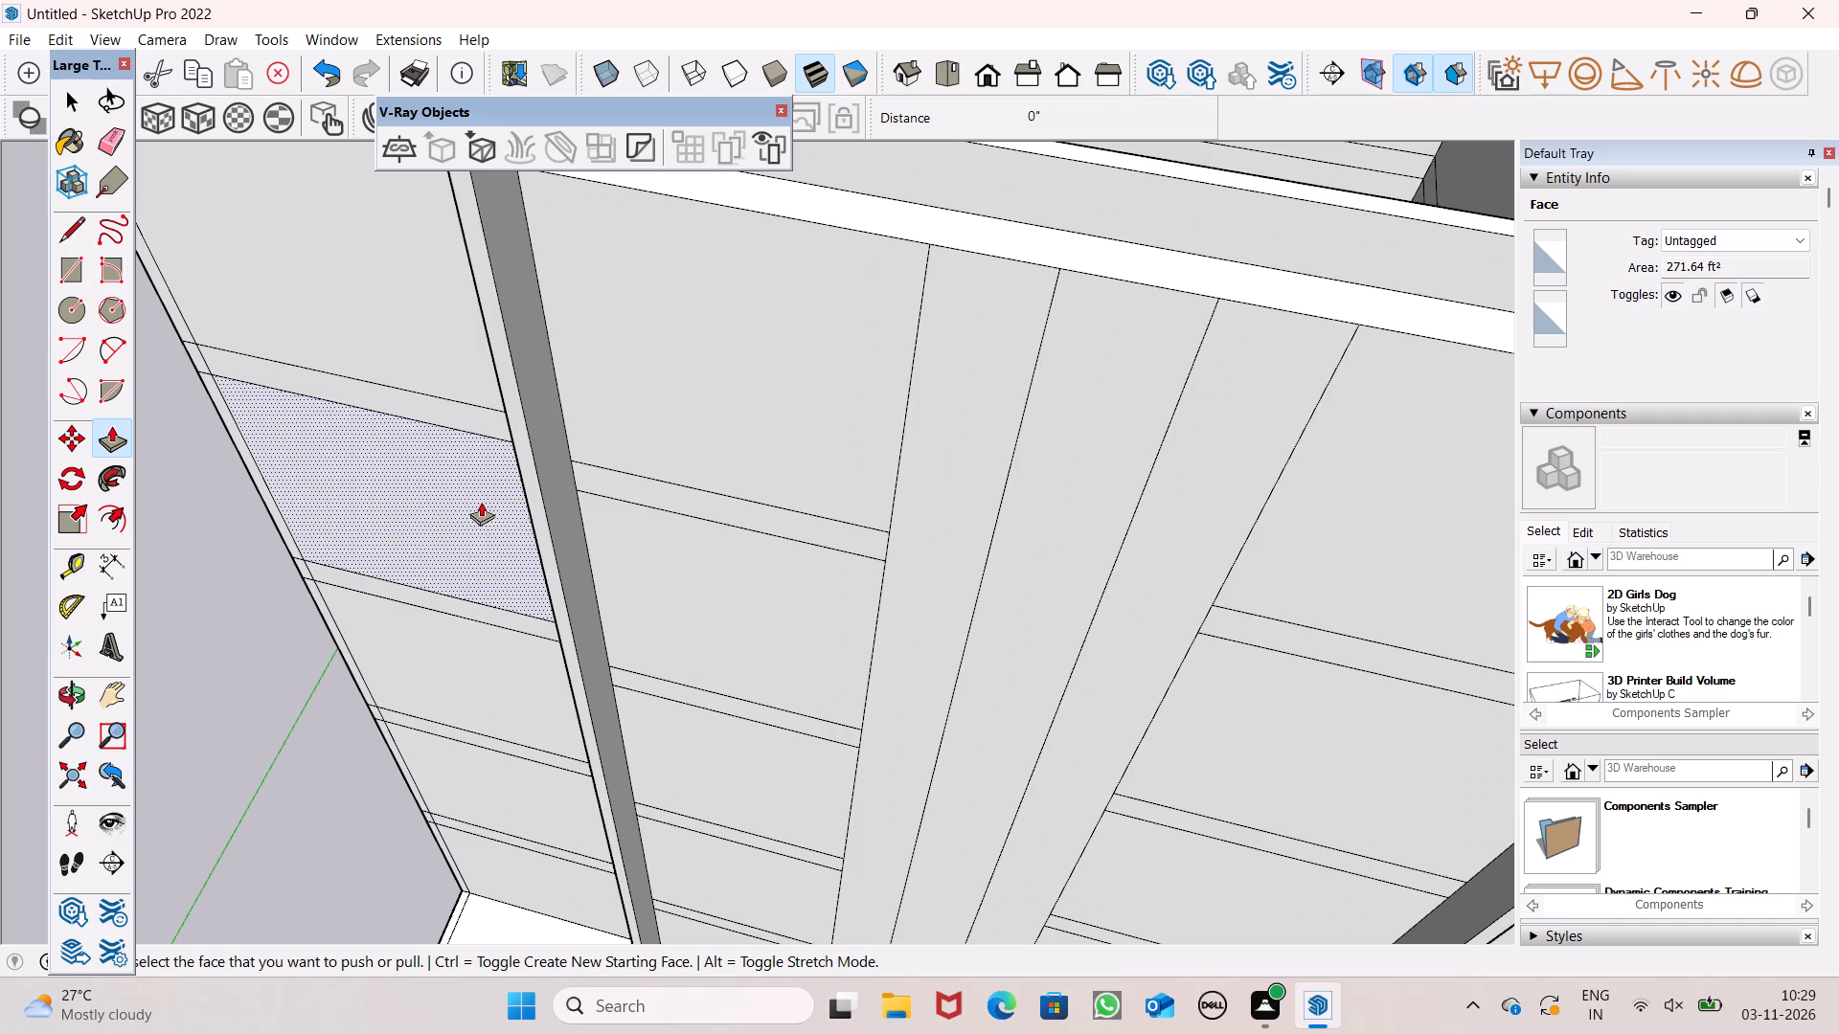
pyautogui.scroll(5, 714, 446)
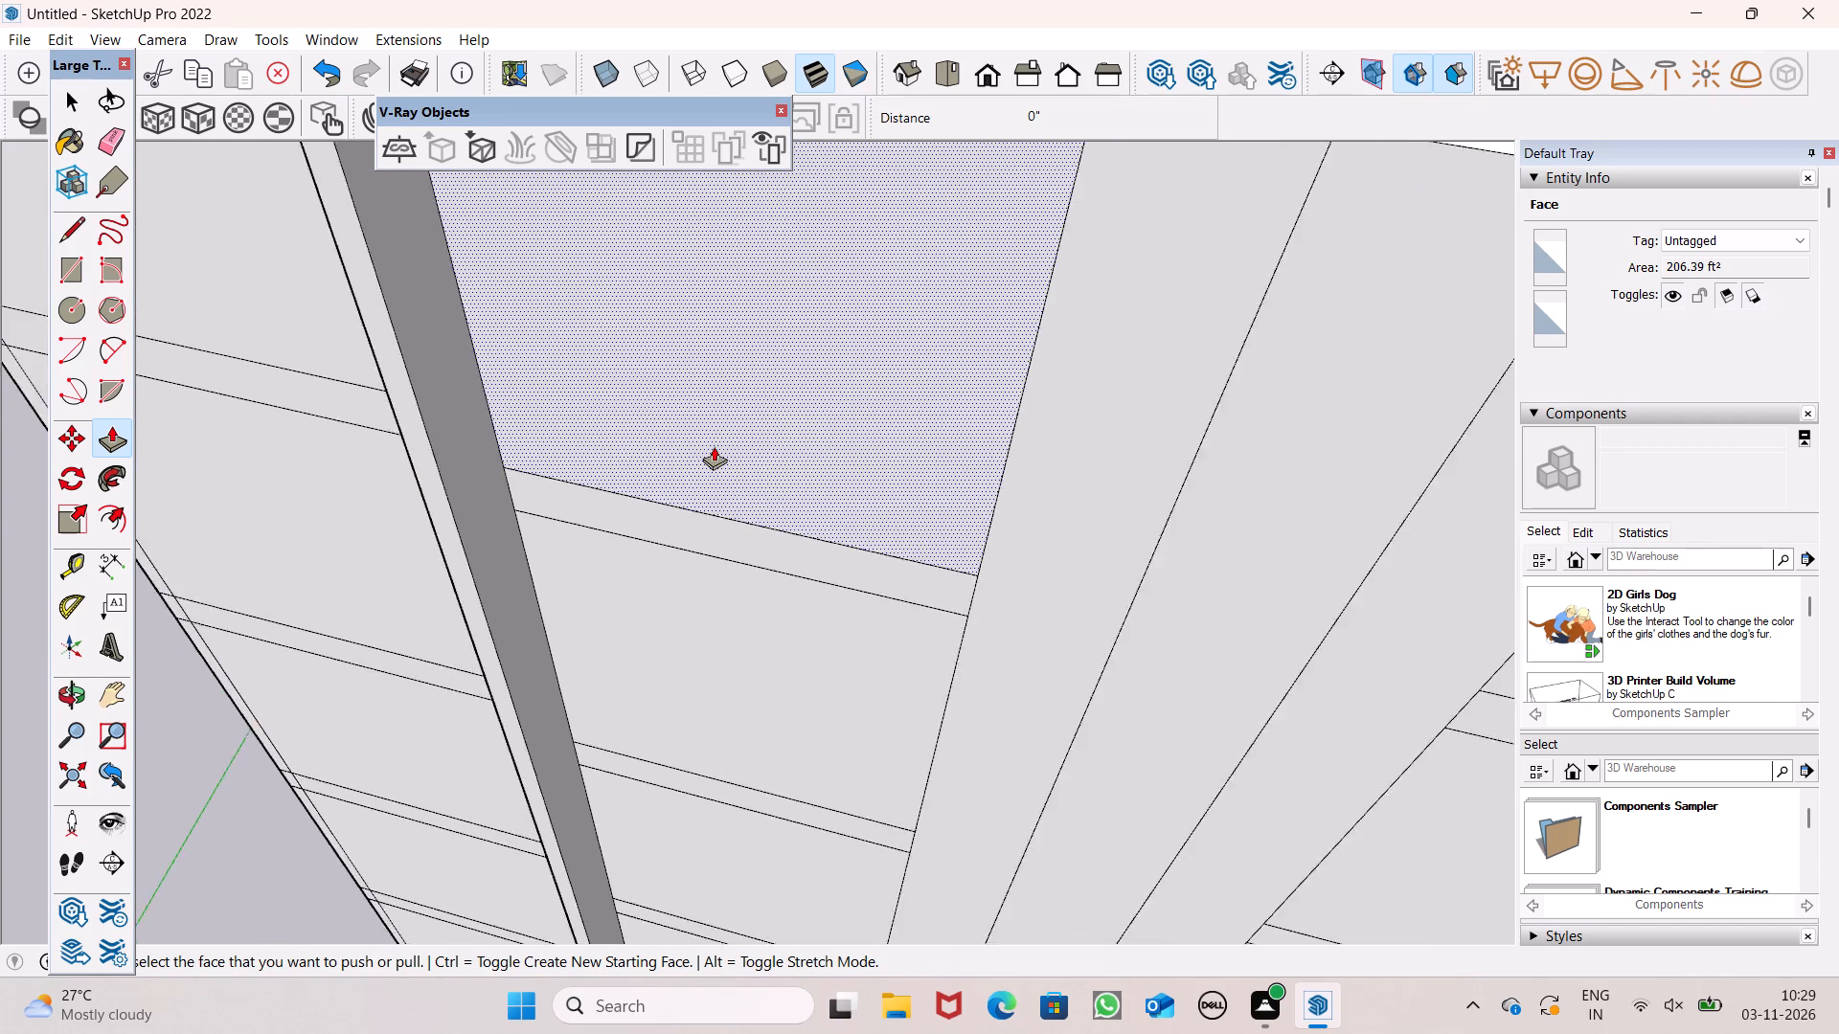
pyautogui.scroll(1, 714, 446)
pyautogui.moveTo(514, 518); pyautogui.dragTo(396, 559)
# Pull the second and third dividing bands between the left fin and the strips outward by 2' 10 11/16".
pyautogui.scroll(-7, 519, 401)
pyautogui.moveTo(613, 579); pyautogui.dragTo(629, 478, button='middle')
pyautogui.scroll(5, 586, 560)
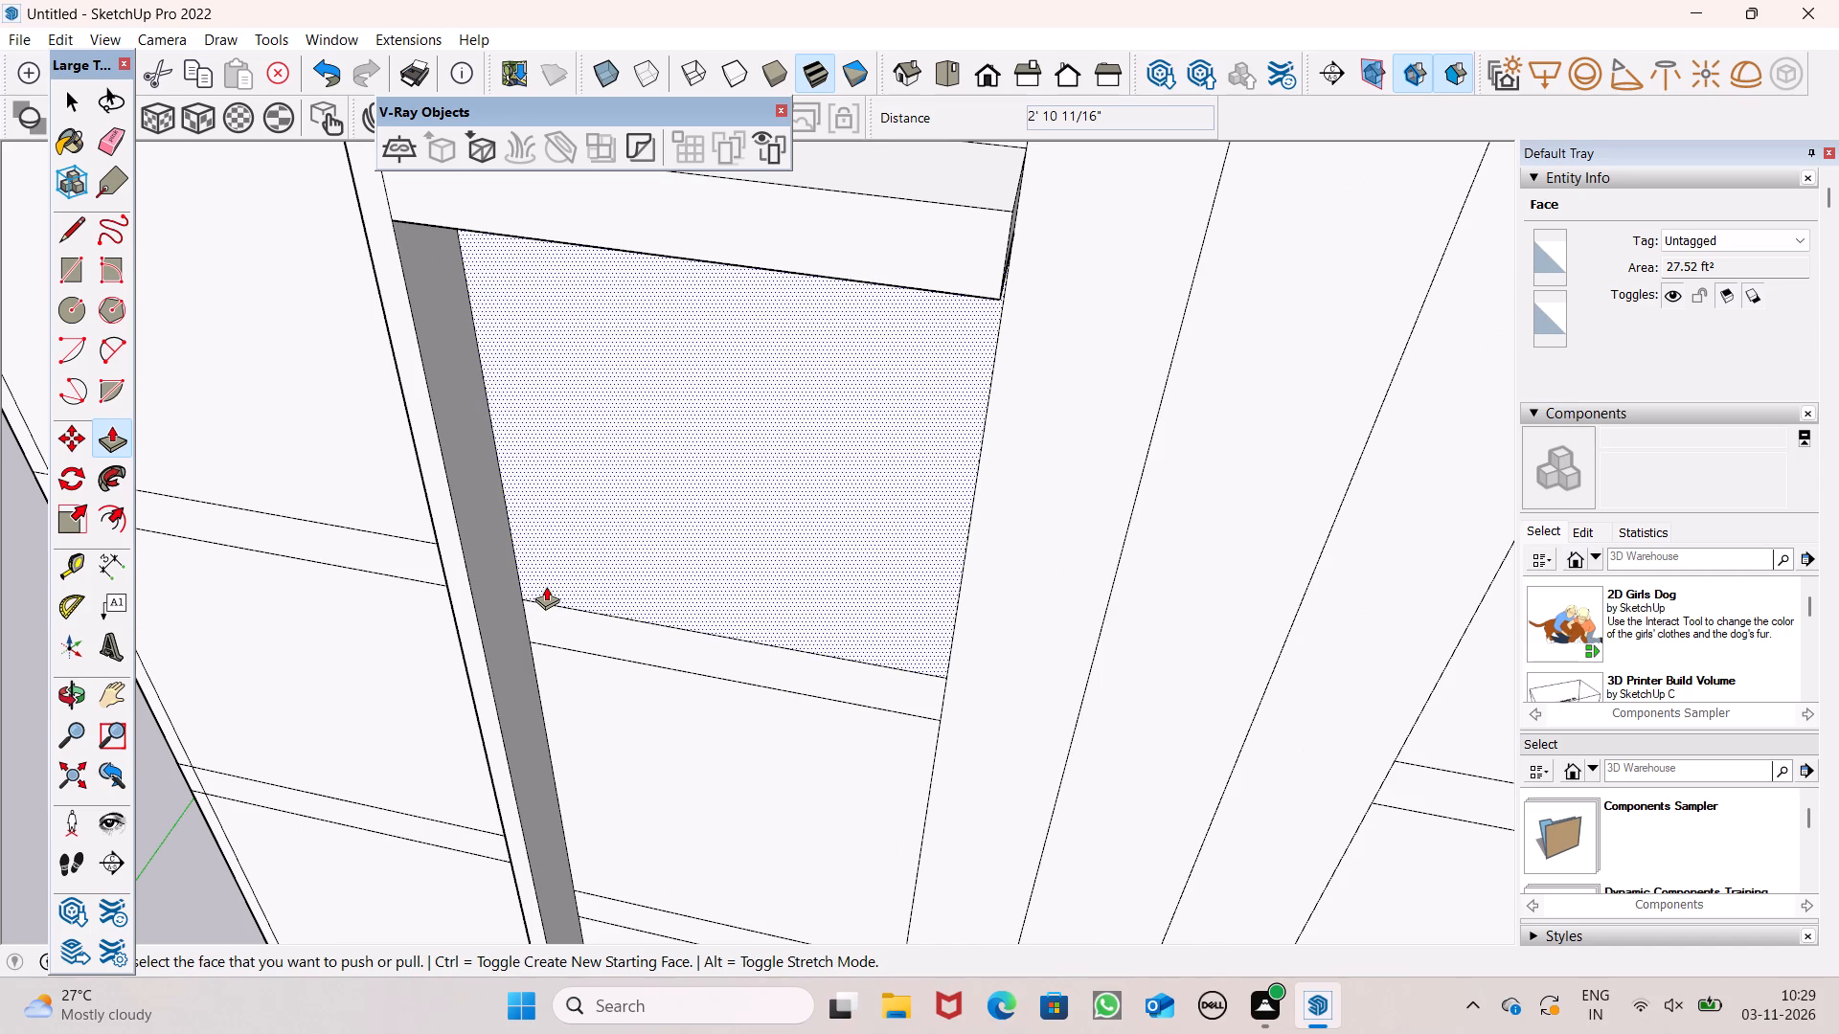
pyautogui.moveTo(527, 627); pyautogui.dragTo(490, 650)
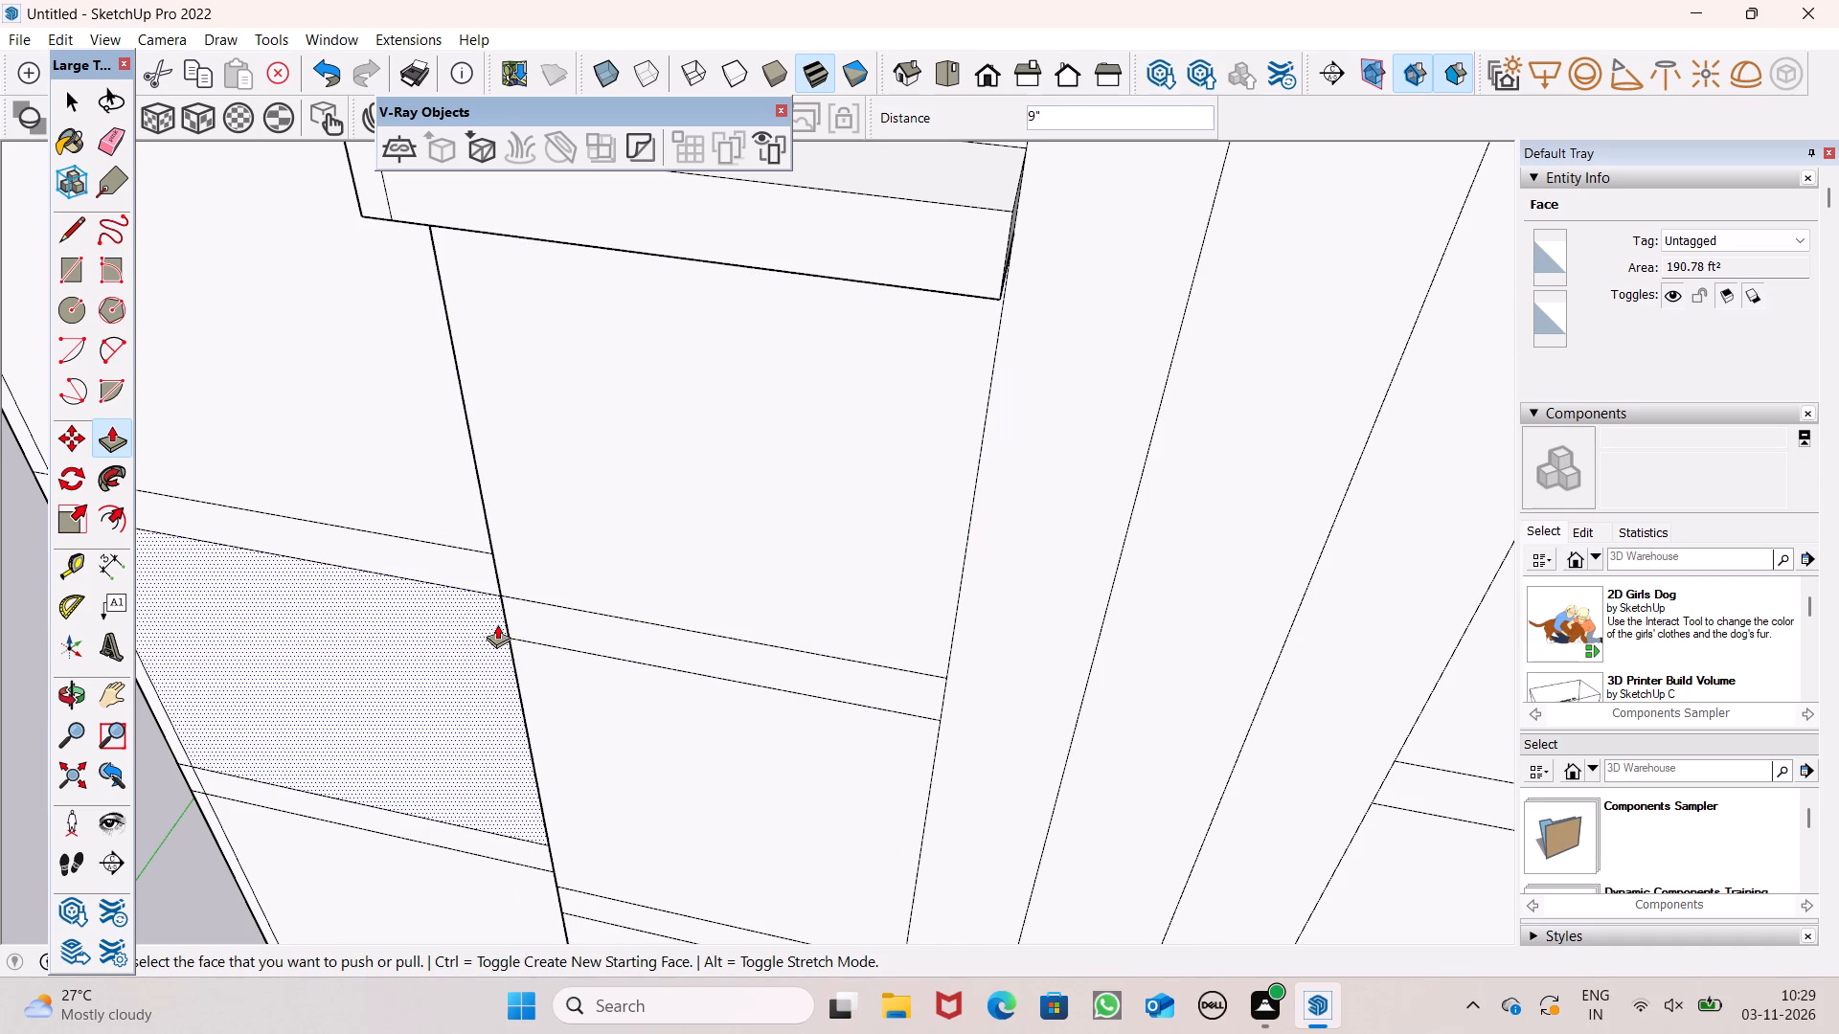
pyautogui.hotkey('ctrl', 'z')
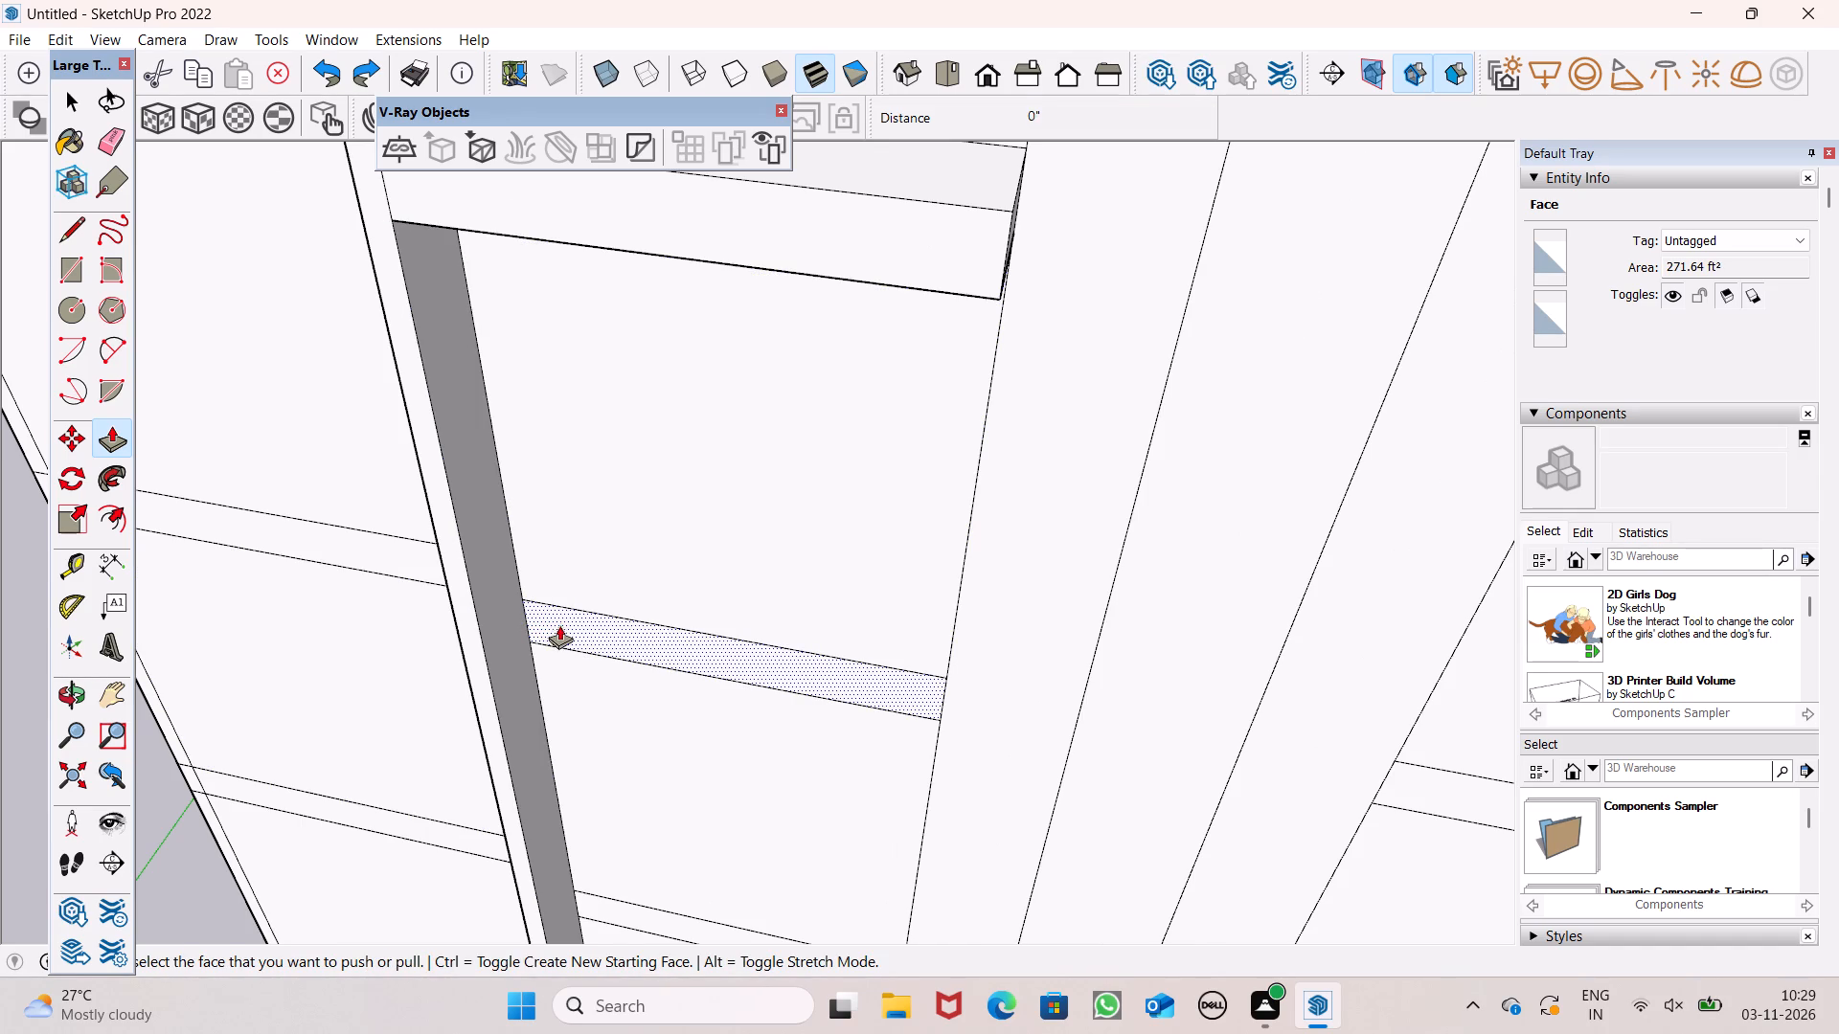
pyautogui.moveTo(559, 625); pyautogui.dragTo(480, 657)
pyautogui.scroll(-7, 635, 400)
pyautogui.moveTo(676, 608); pyautogui.dragTo(649, 445, button='middle')
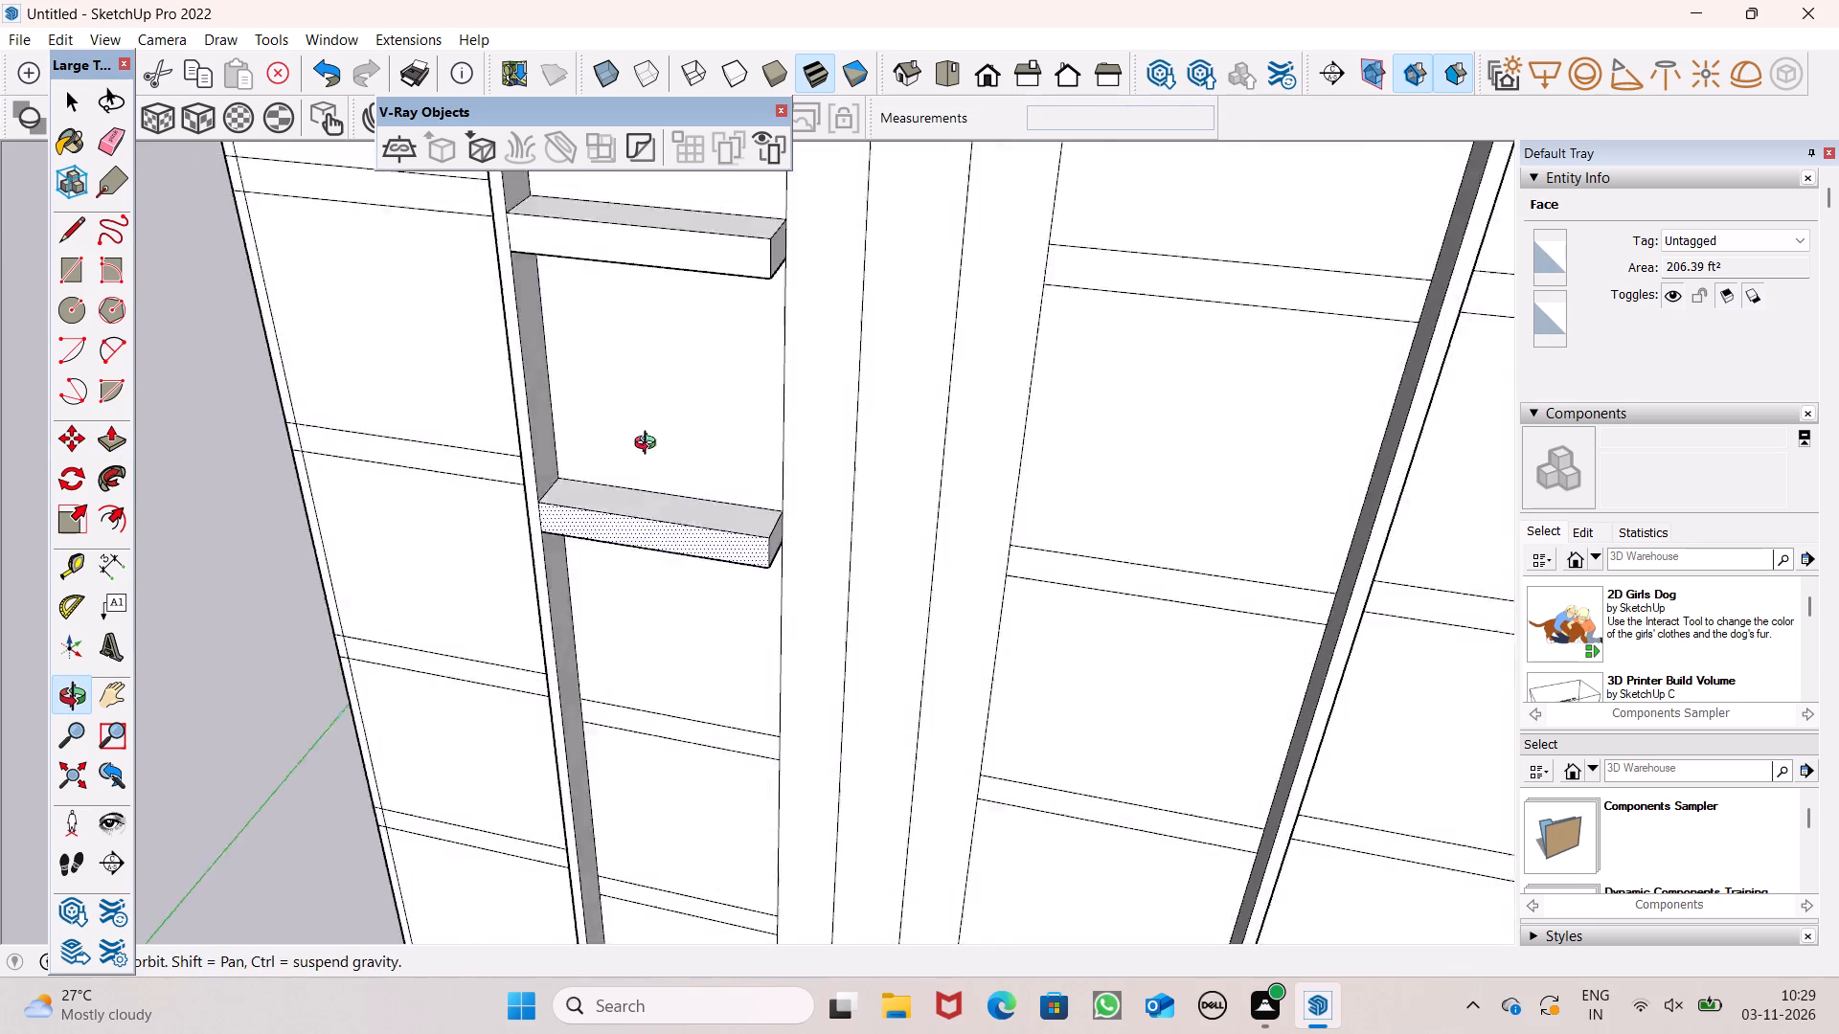
pyautogui.moveTo(649, 445); pyautogui.dragTo(638, 325, button='middle')
pyautogui.scroll(5, 615, 608)
pyautogui.scroll(-4, 574, 602)
pyautogui.moveTo(511, 698); pyautogui.dragTo(511, 827, button='middle')
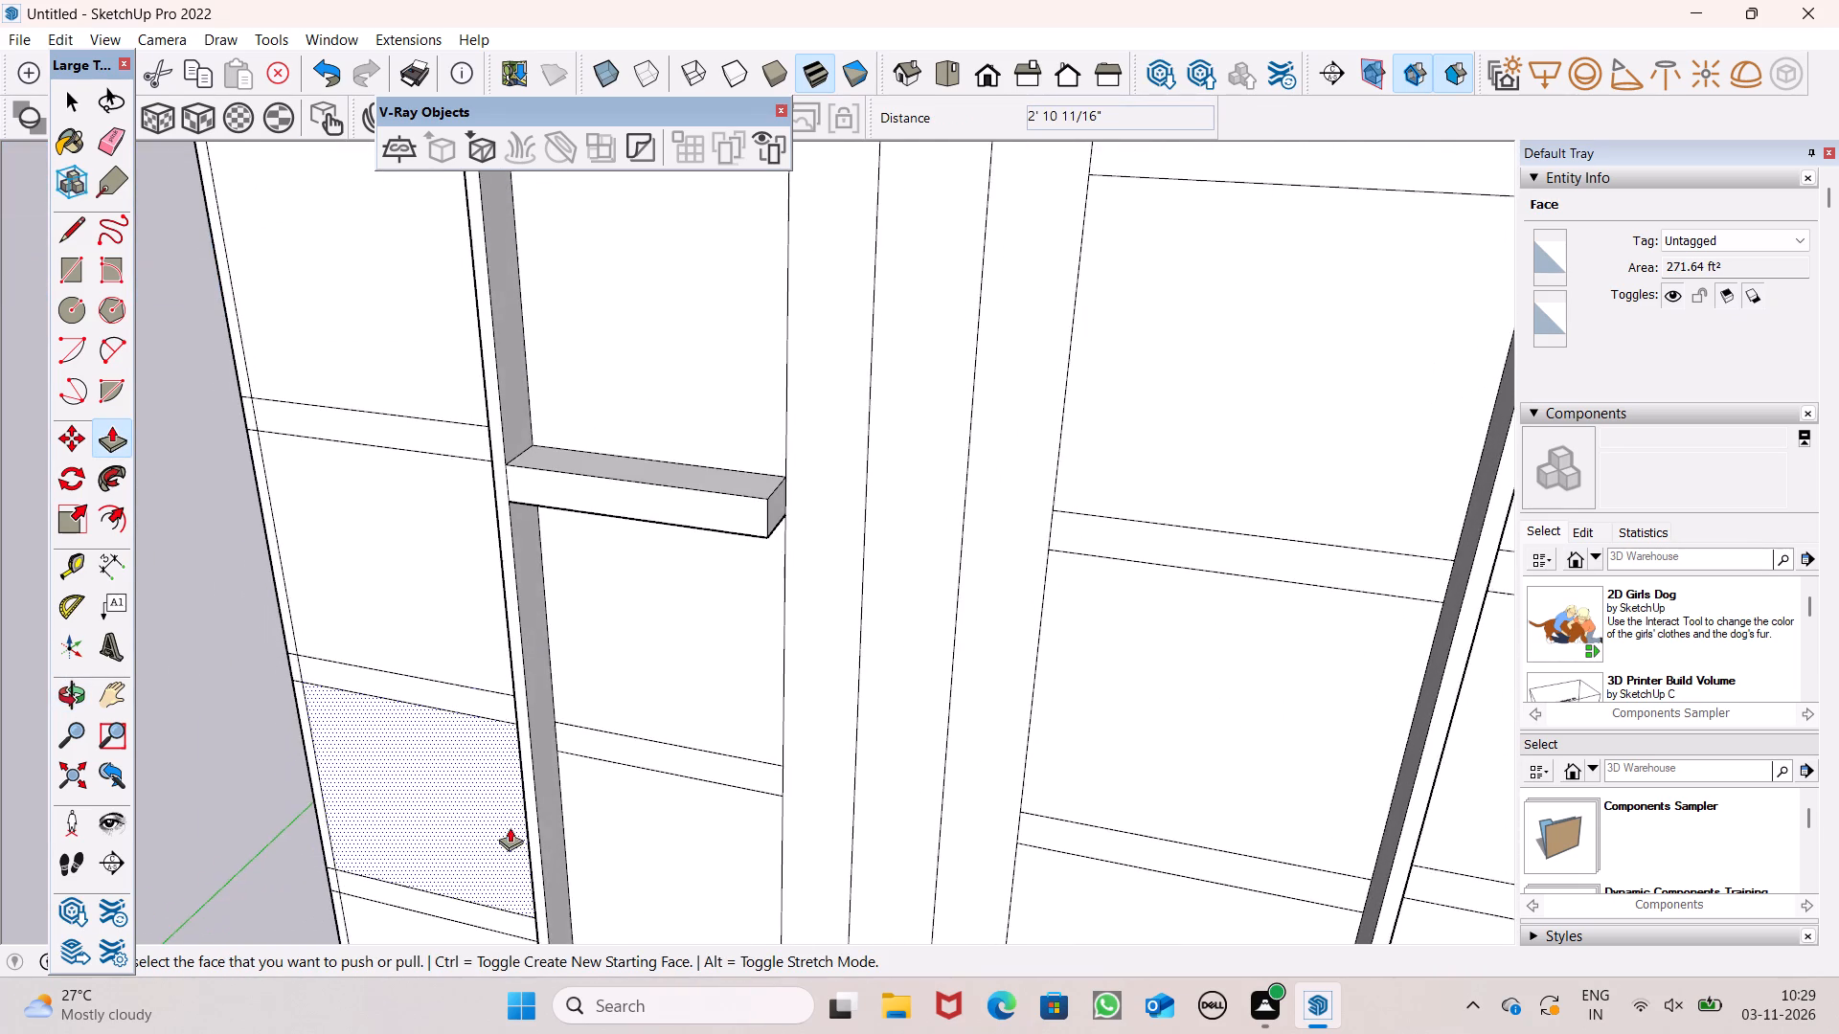
pyautogui.scroll(6, 509, 826)
pyautogui.moveTo(677, 666); pyautogui.dragTo(552, 667)
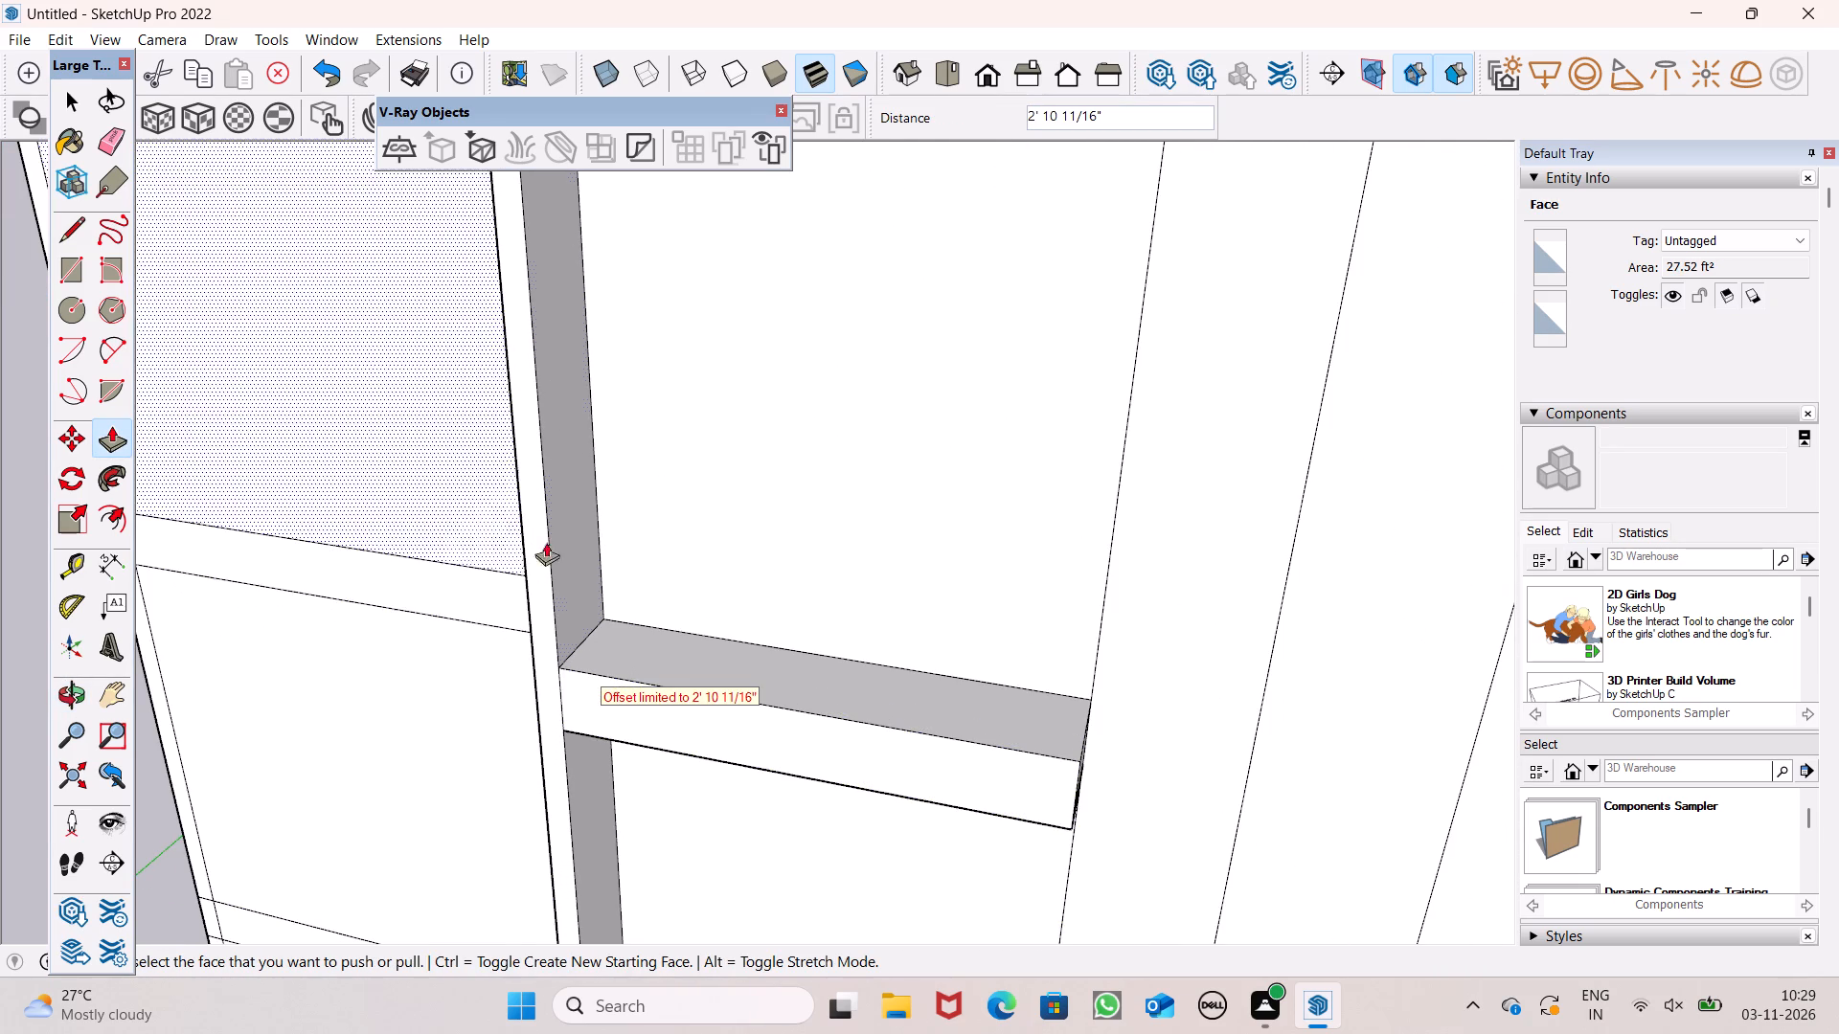
# Pull the lowest dividing band between the left fin and the strips outward by 2' 10 11/16".
pyautogui.scroll(-8, 562, 528)
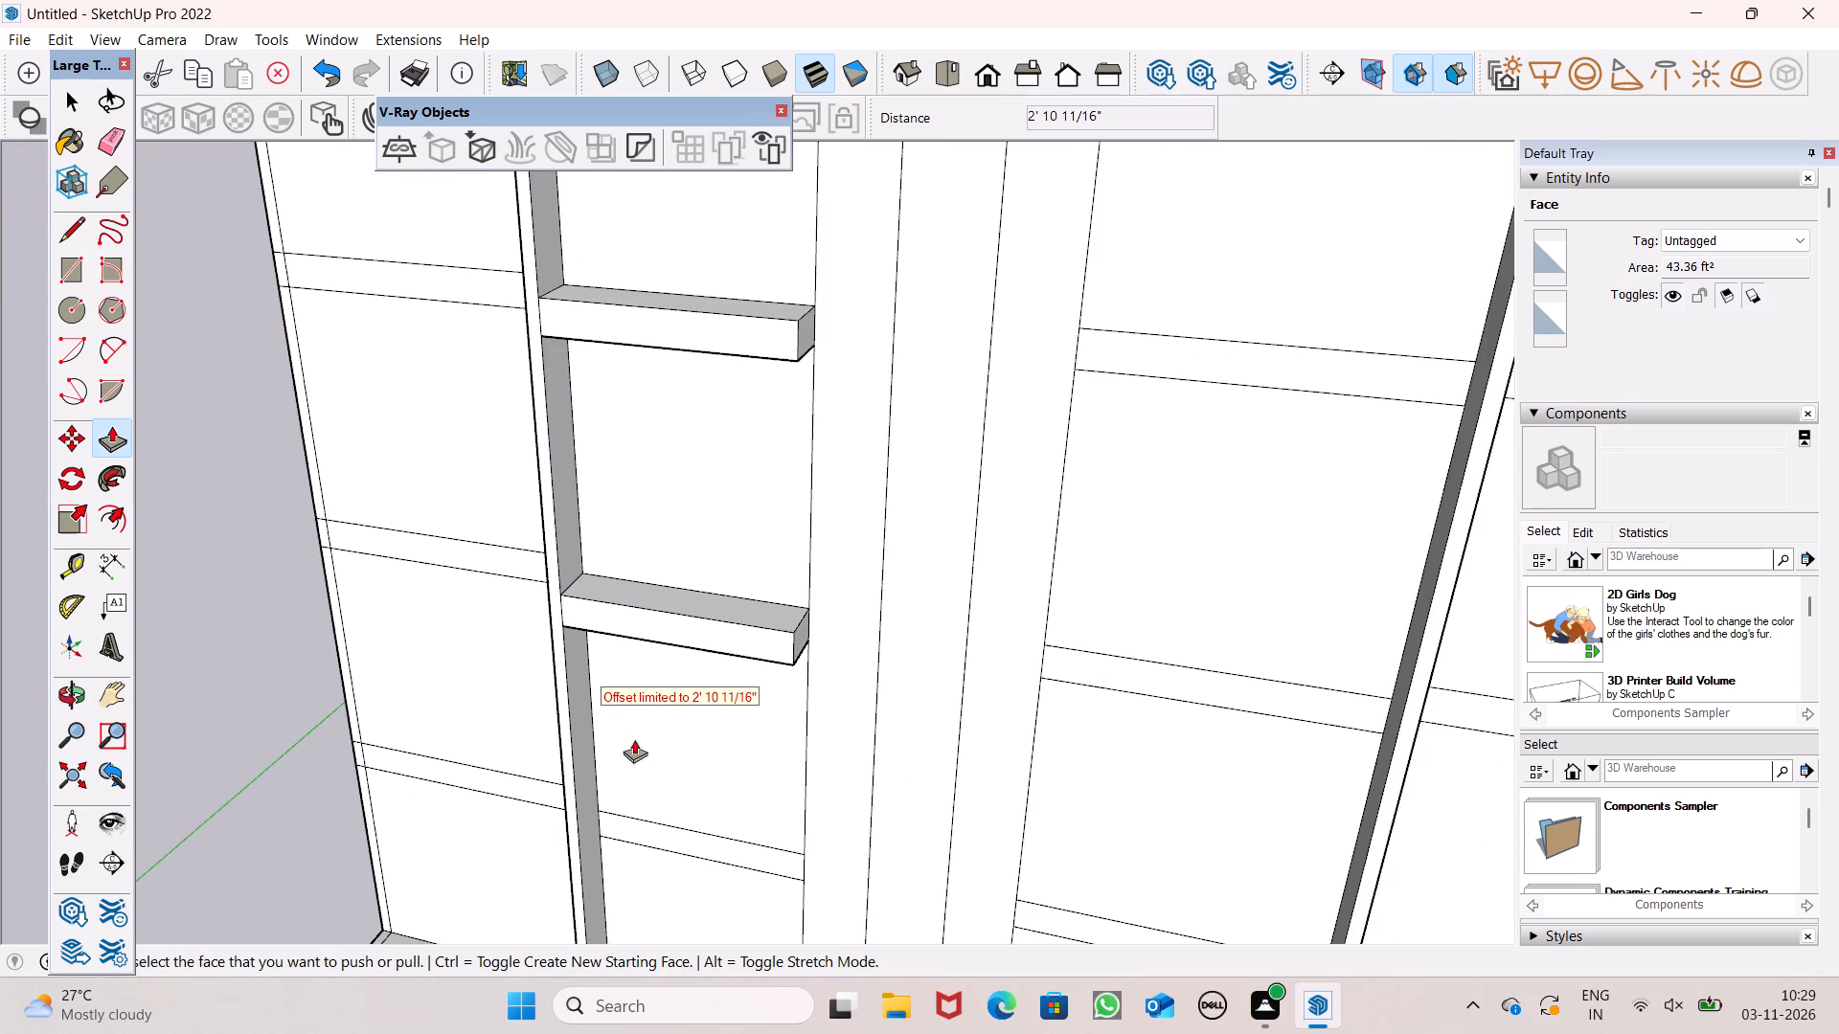
pyautogui.scroll(4, 656, 777)
pyautogui.scroll(-6, 630, 731)
pyautogui.scroll(6, 577, 856)
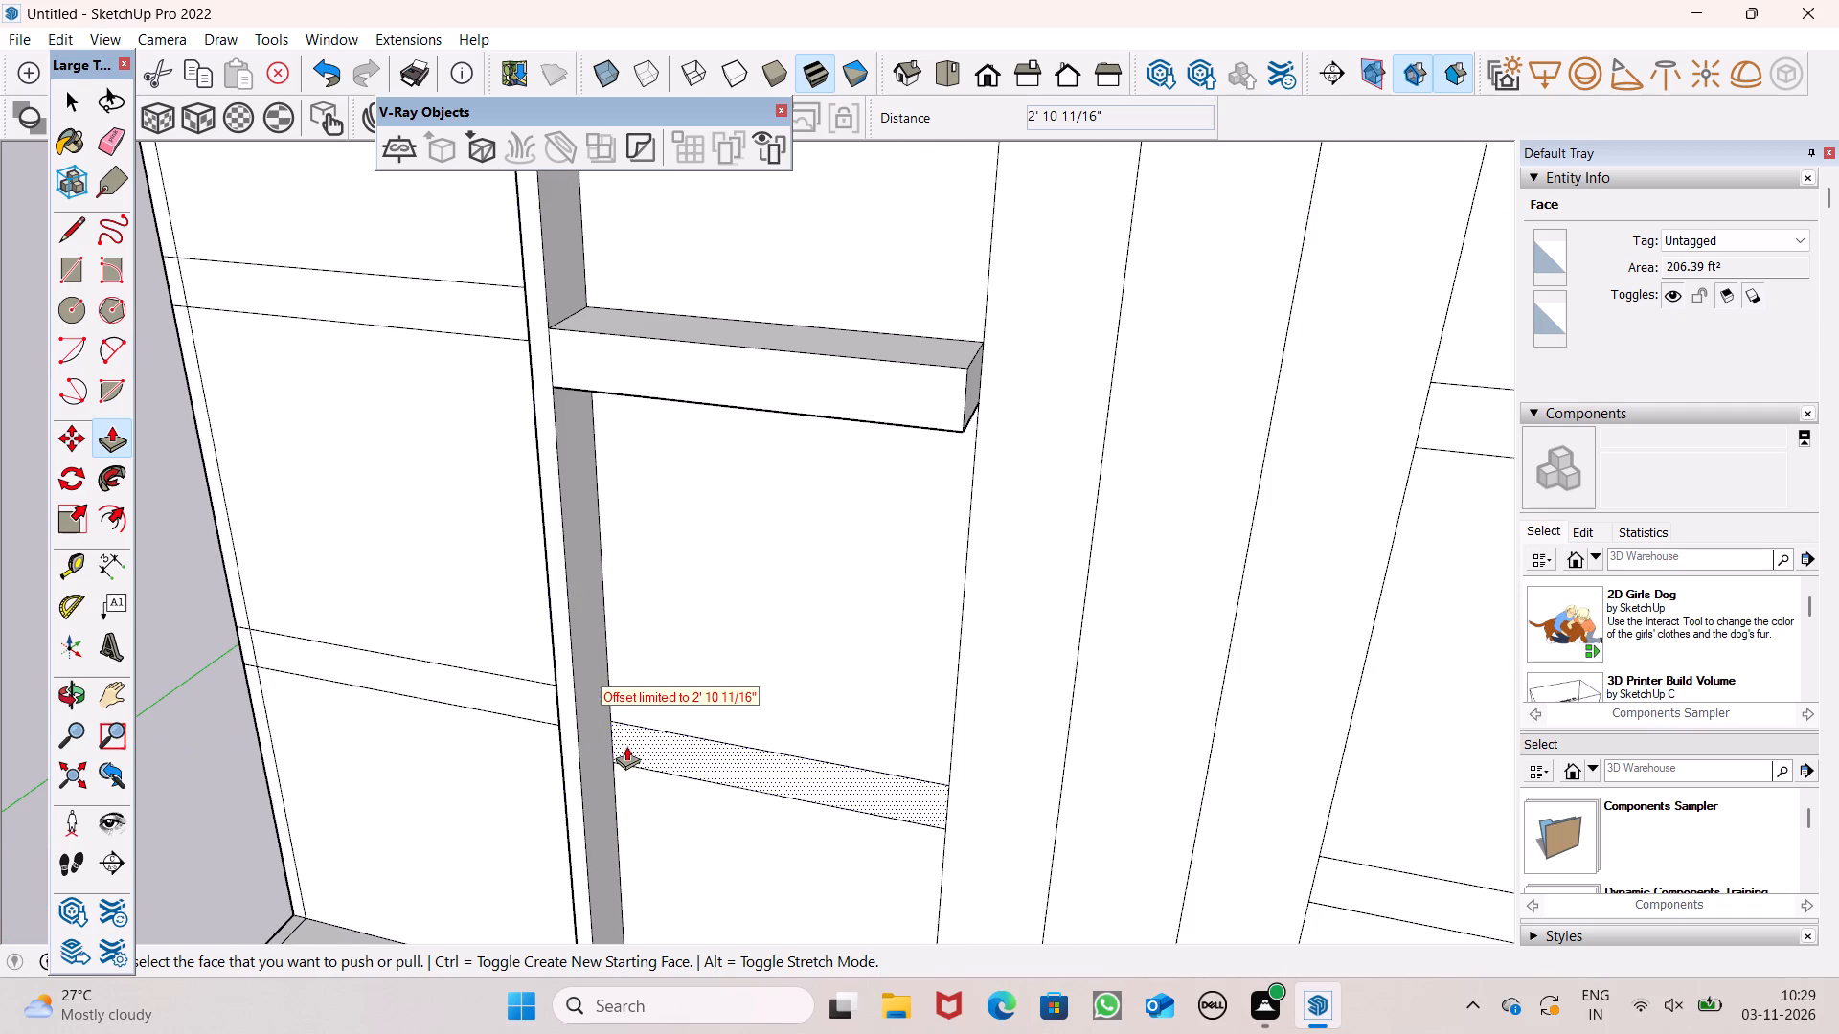
pyautogui.moveTo(626, 745); pyautogui.dragTo(563, 758)
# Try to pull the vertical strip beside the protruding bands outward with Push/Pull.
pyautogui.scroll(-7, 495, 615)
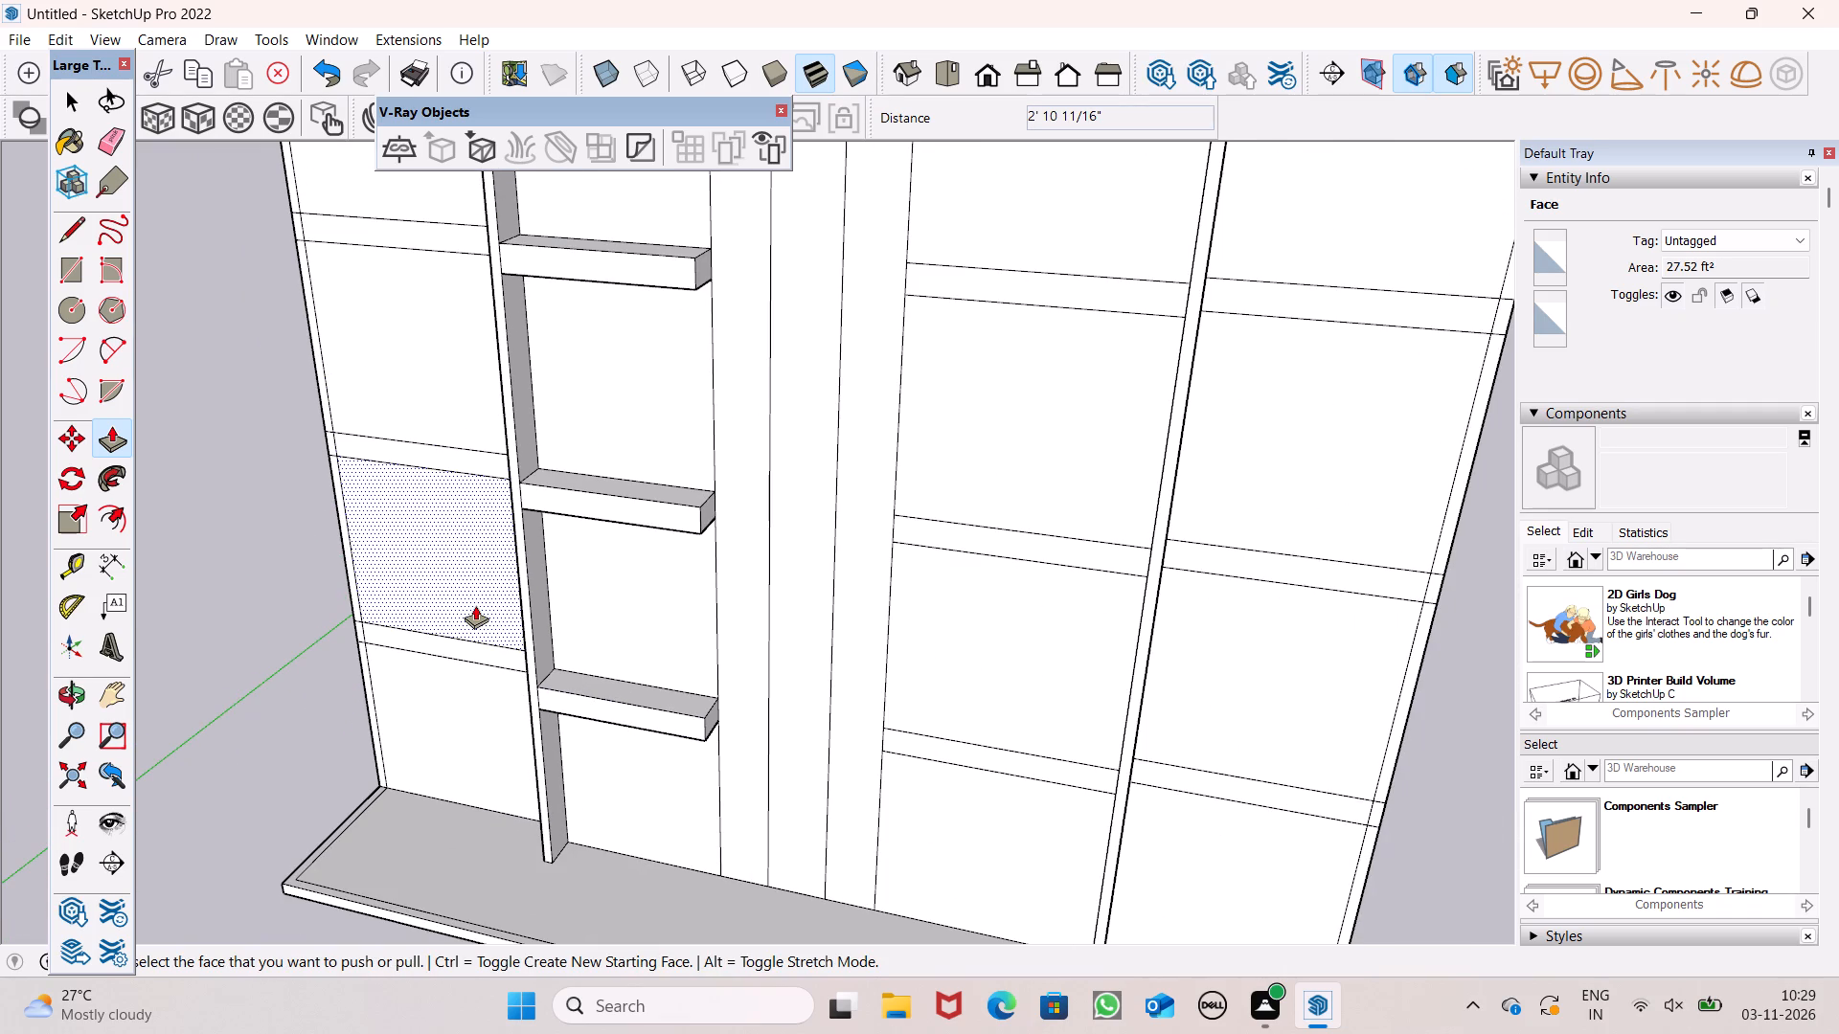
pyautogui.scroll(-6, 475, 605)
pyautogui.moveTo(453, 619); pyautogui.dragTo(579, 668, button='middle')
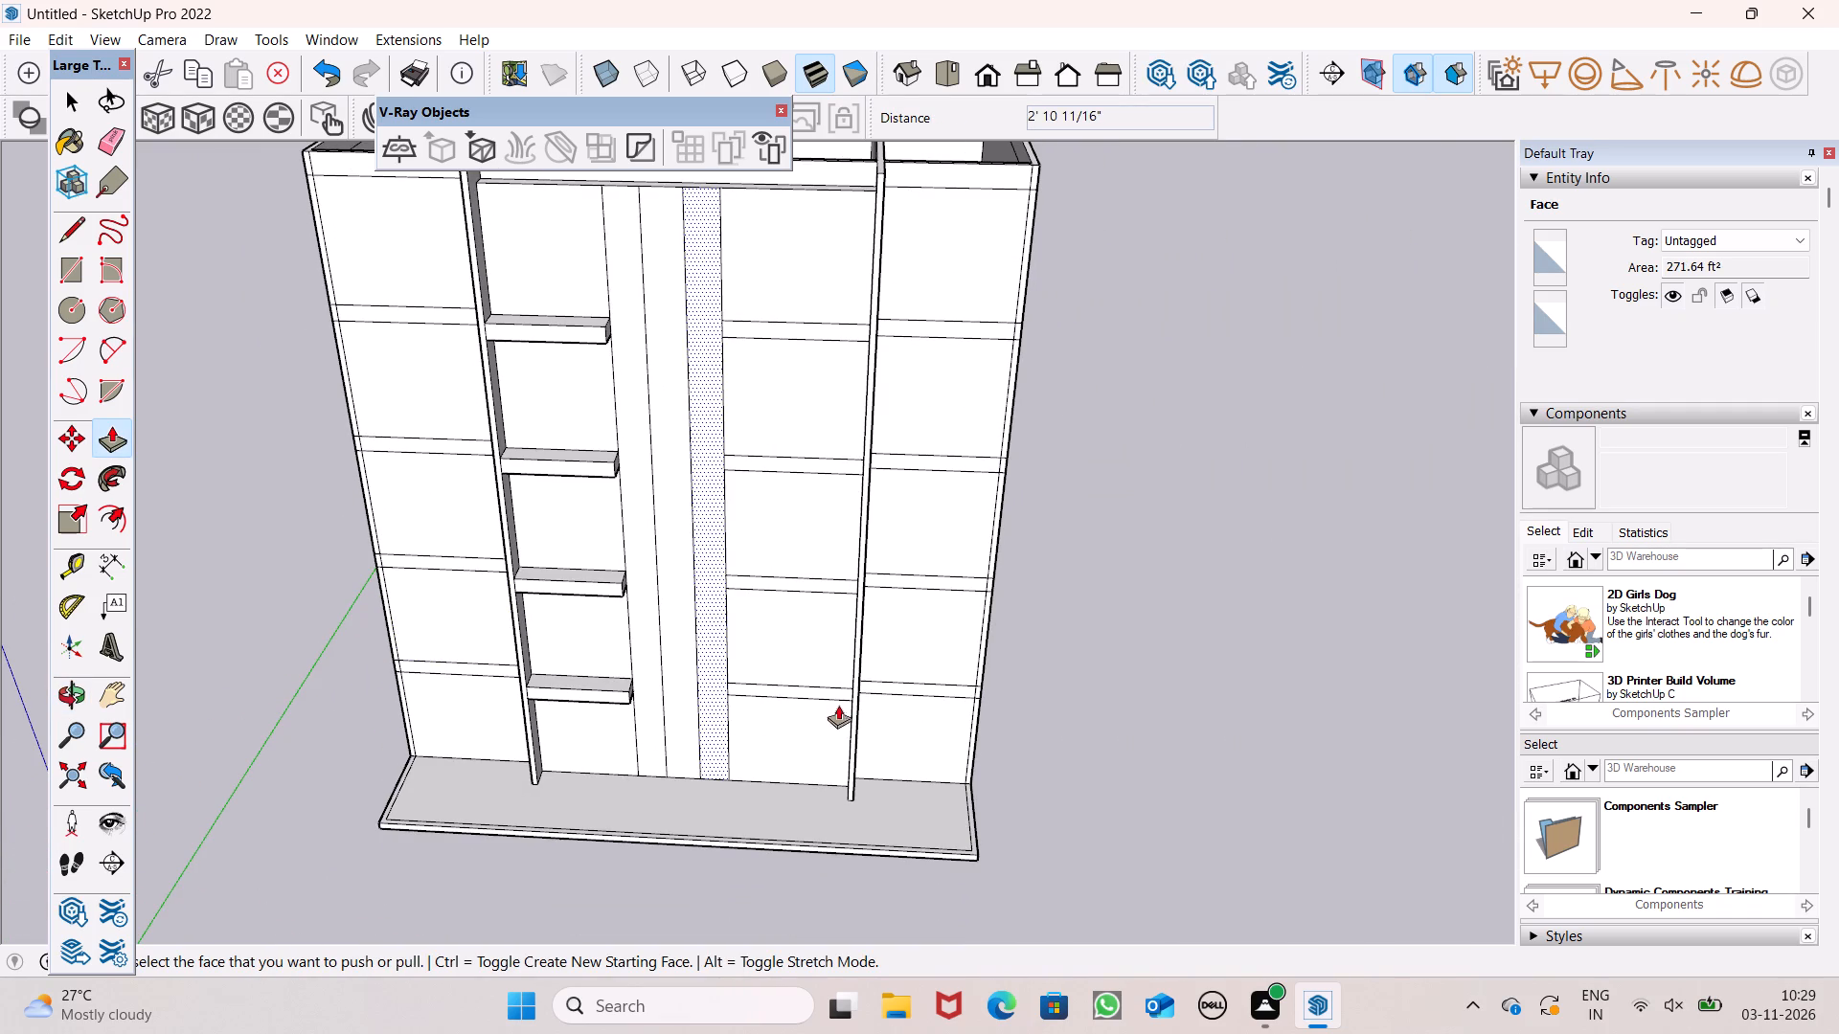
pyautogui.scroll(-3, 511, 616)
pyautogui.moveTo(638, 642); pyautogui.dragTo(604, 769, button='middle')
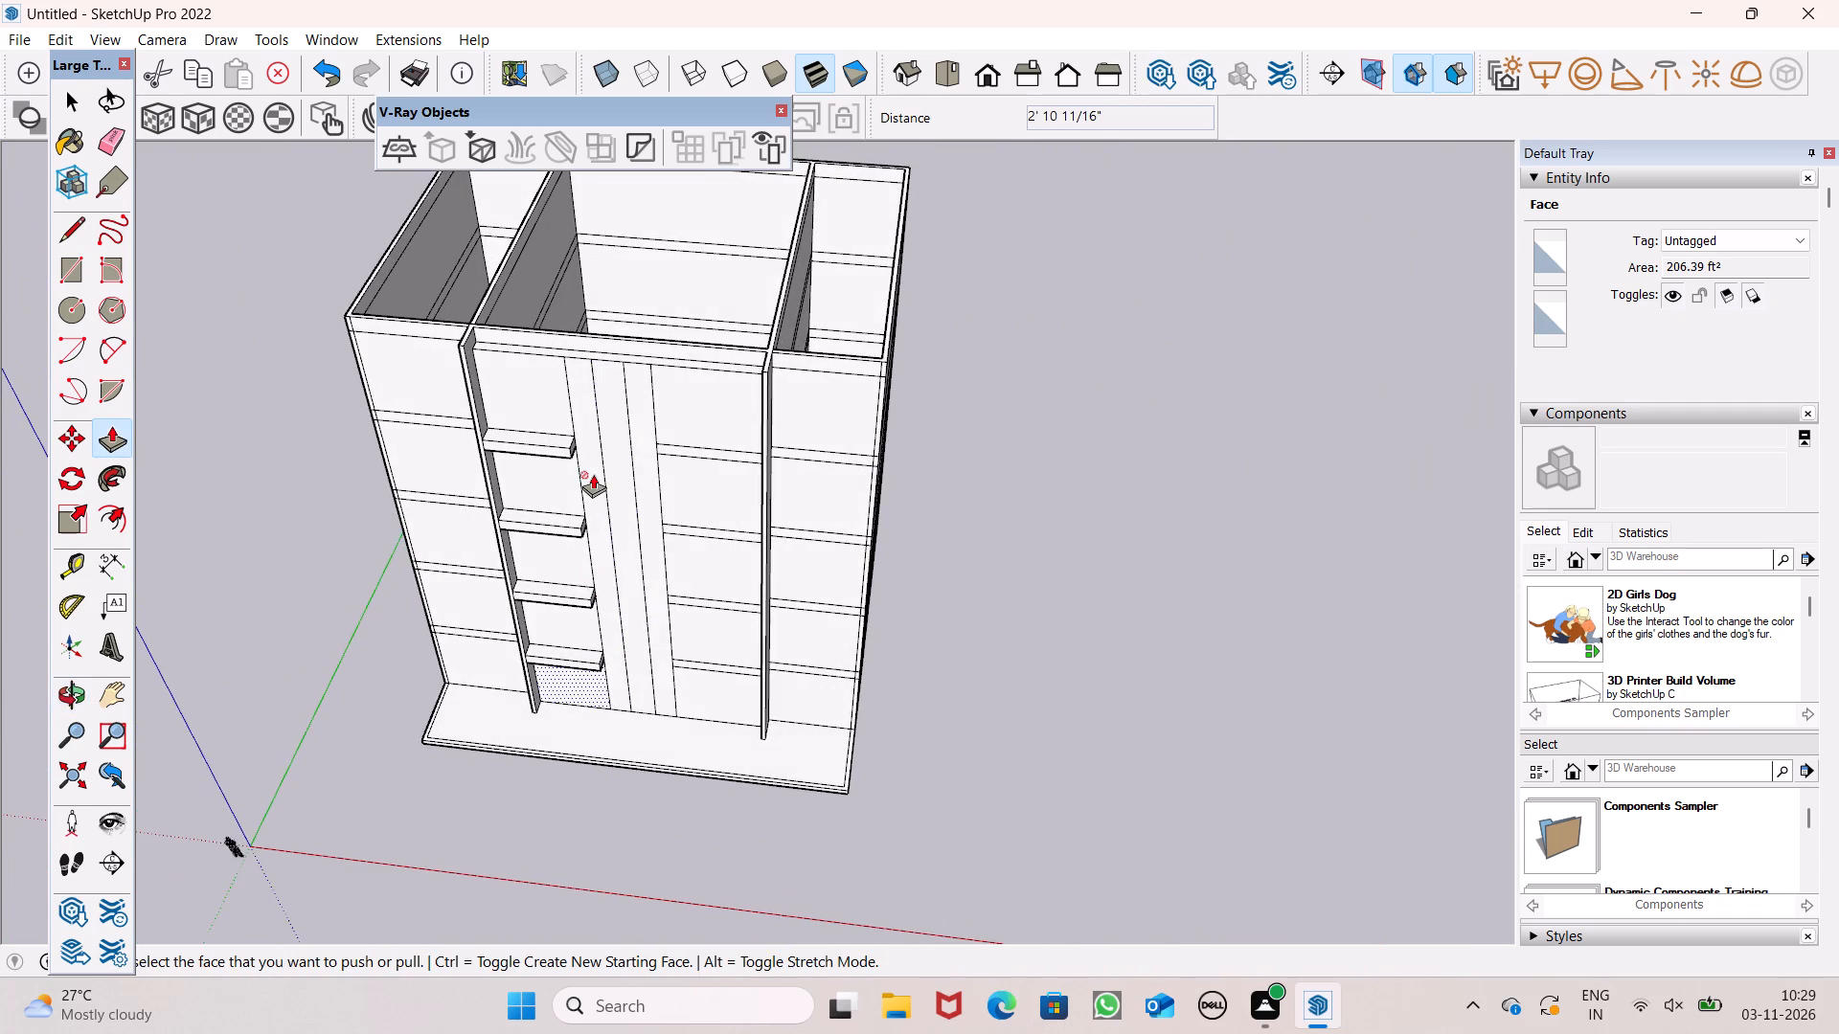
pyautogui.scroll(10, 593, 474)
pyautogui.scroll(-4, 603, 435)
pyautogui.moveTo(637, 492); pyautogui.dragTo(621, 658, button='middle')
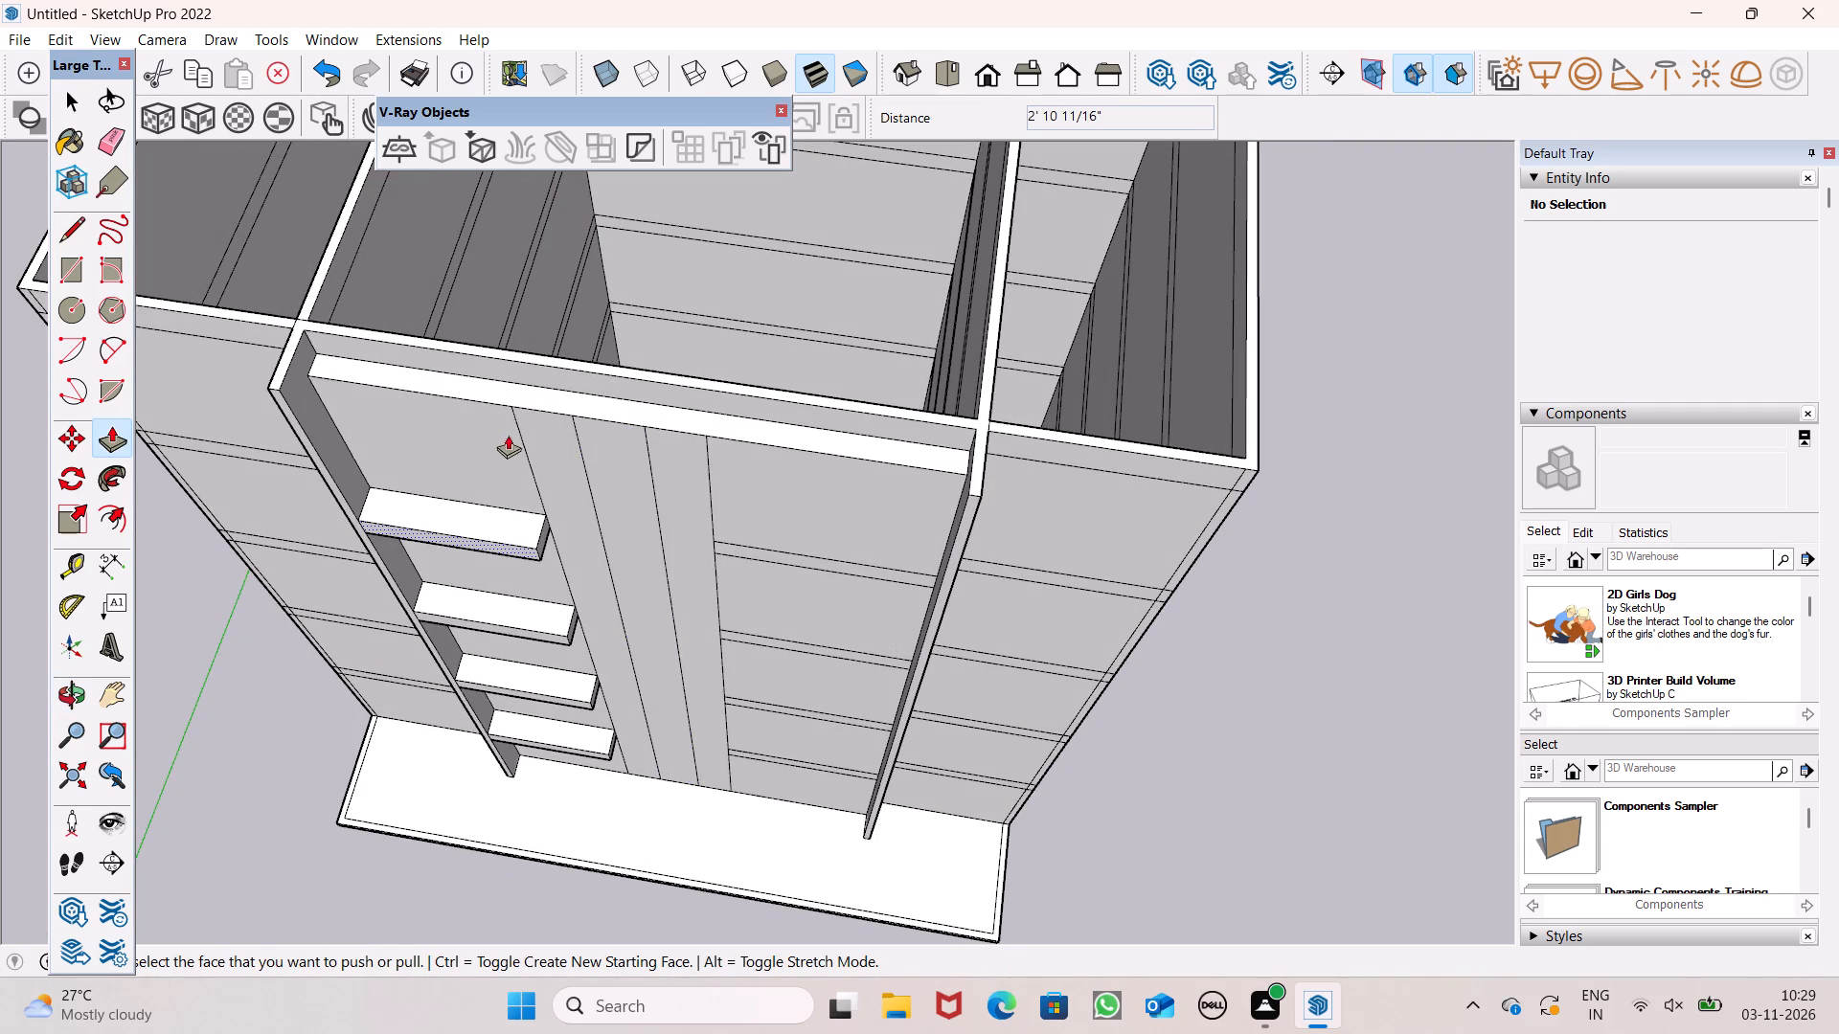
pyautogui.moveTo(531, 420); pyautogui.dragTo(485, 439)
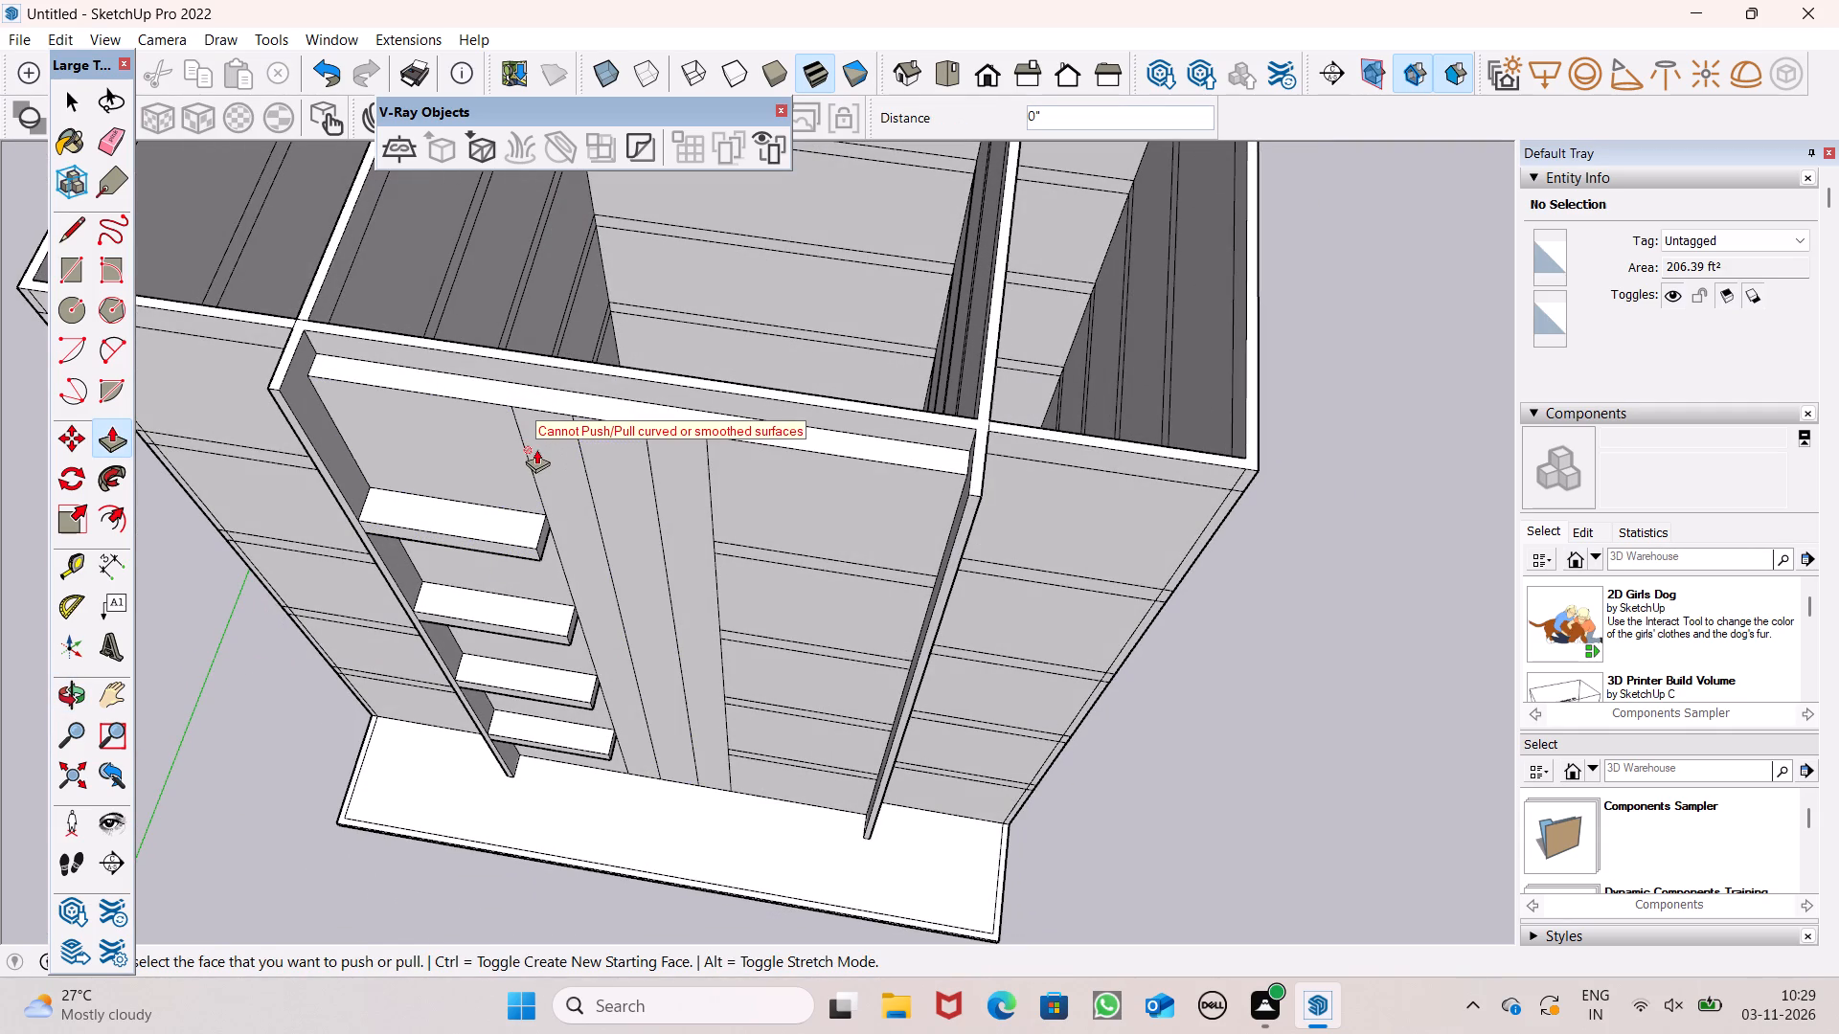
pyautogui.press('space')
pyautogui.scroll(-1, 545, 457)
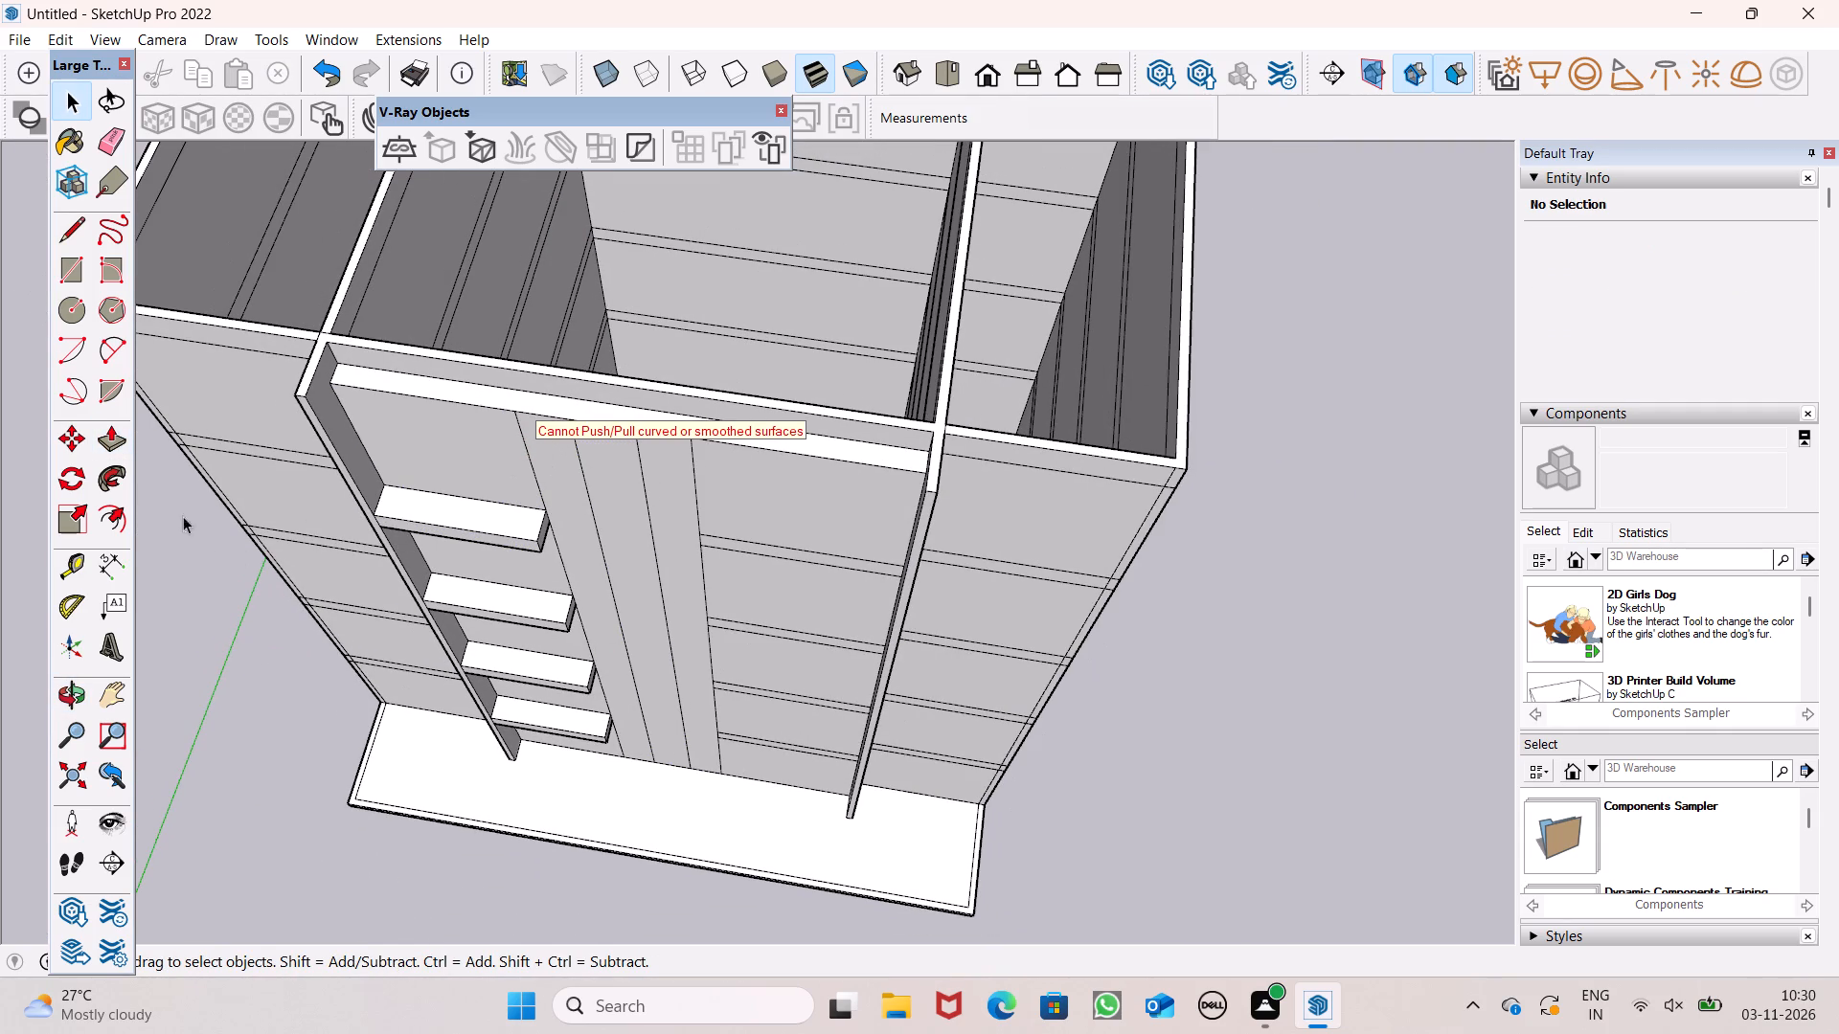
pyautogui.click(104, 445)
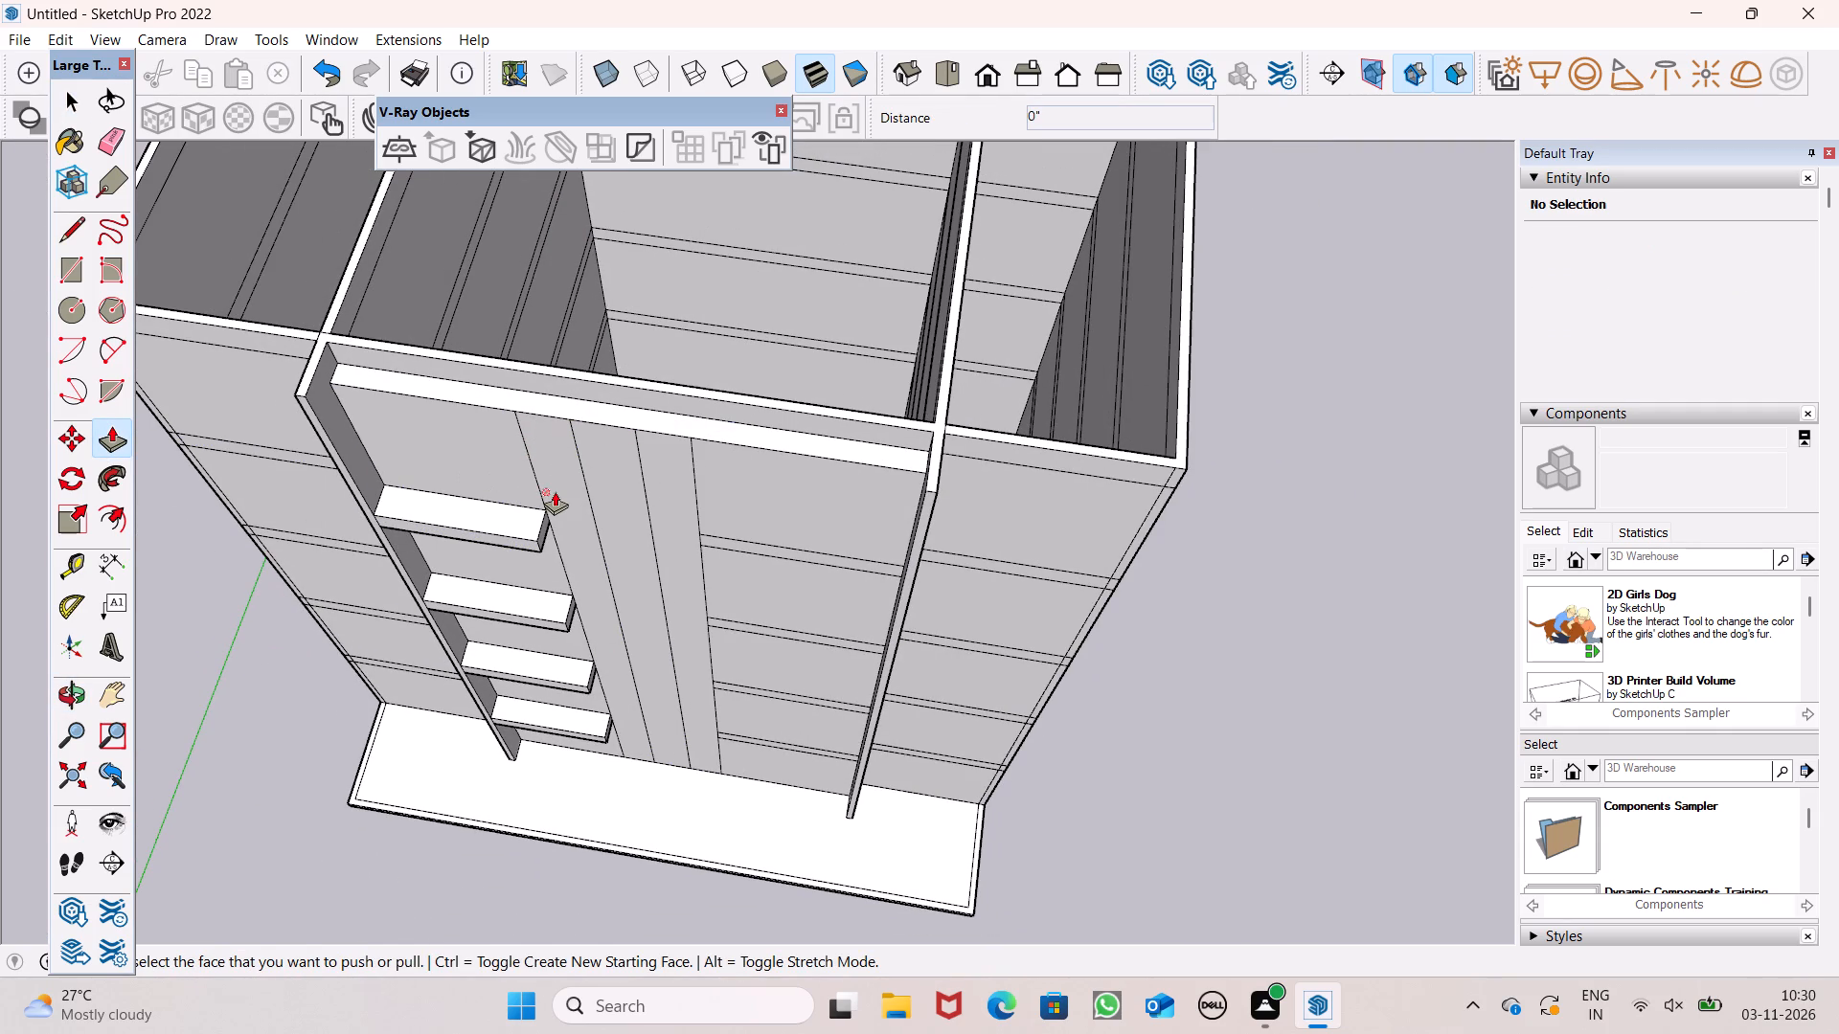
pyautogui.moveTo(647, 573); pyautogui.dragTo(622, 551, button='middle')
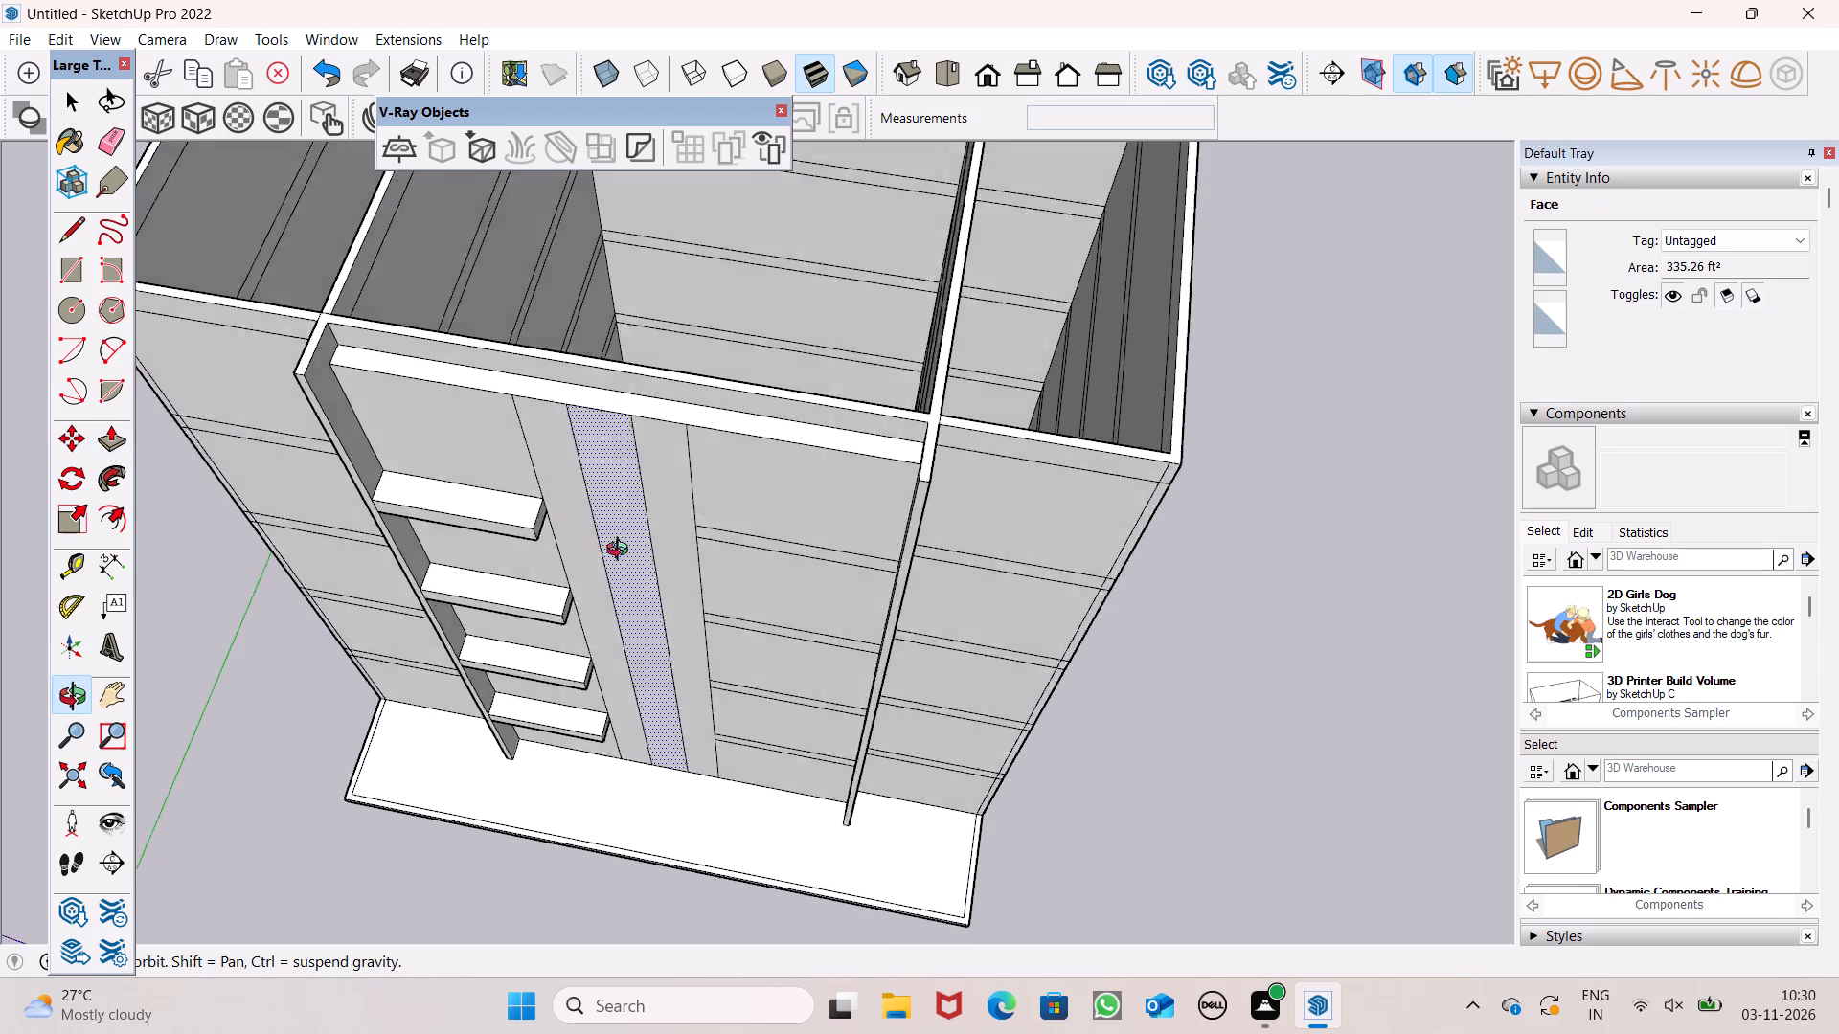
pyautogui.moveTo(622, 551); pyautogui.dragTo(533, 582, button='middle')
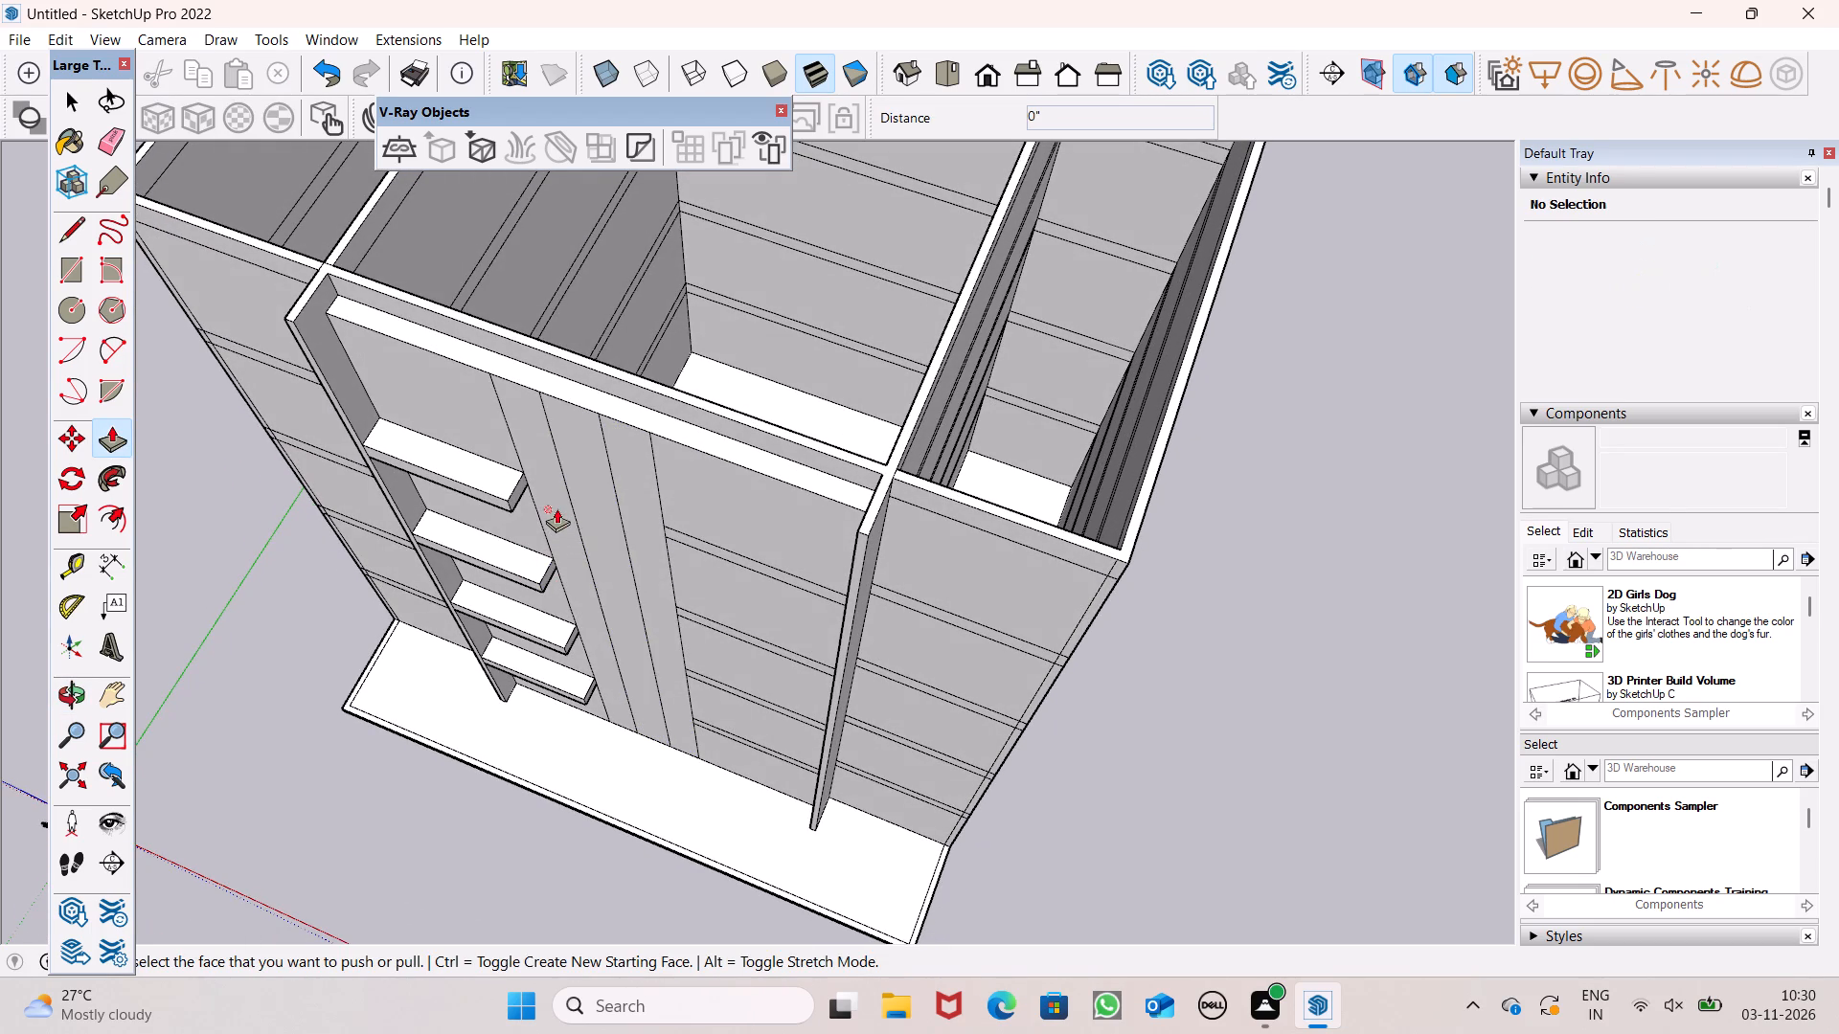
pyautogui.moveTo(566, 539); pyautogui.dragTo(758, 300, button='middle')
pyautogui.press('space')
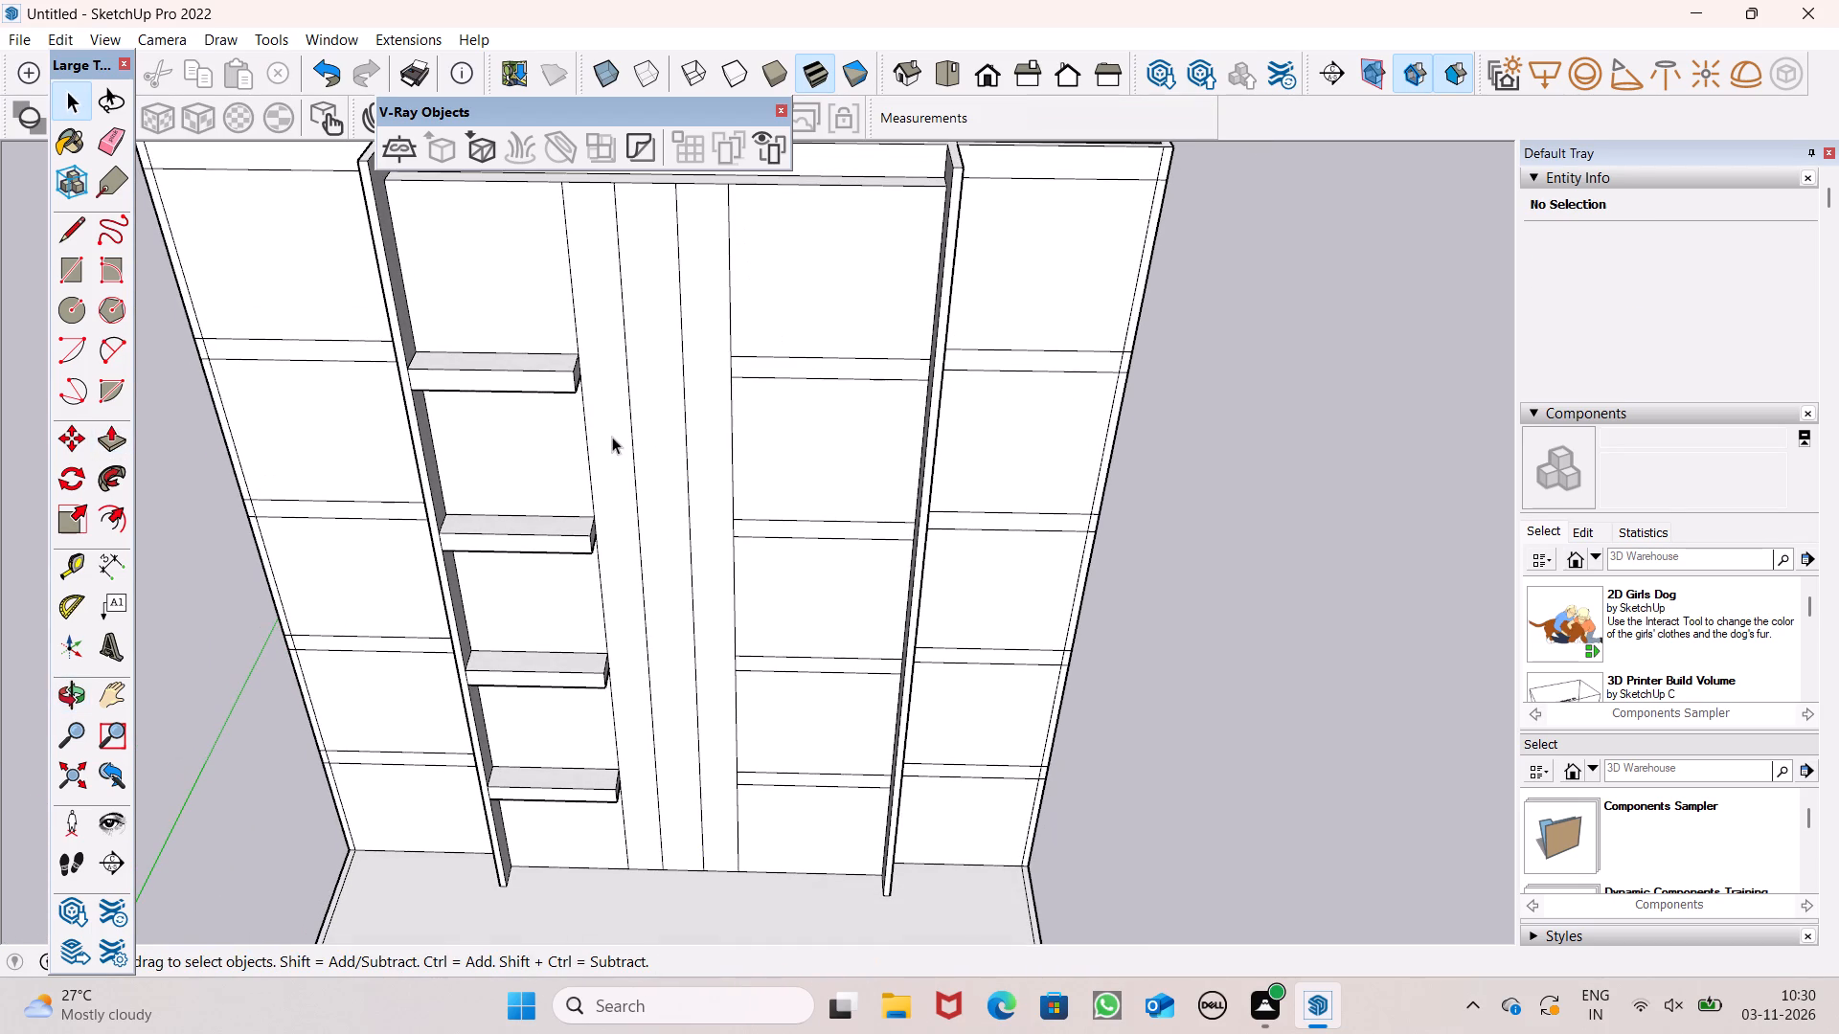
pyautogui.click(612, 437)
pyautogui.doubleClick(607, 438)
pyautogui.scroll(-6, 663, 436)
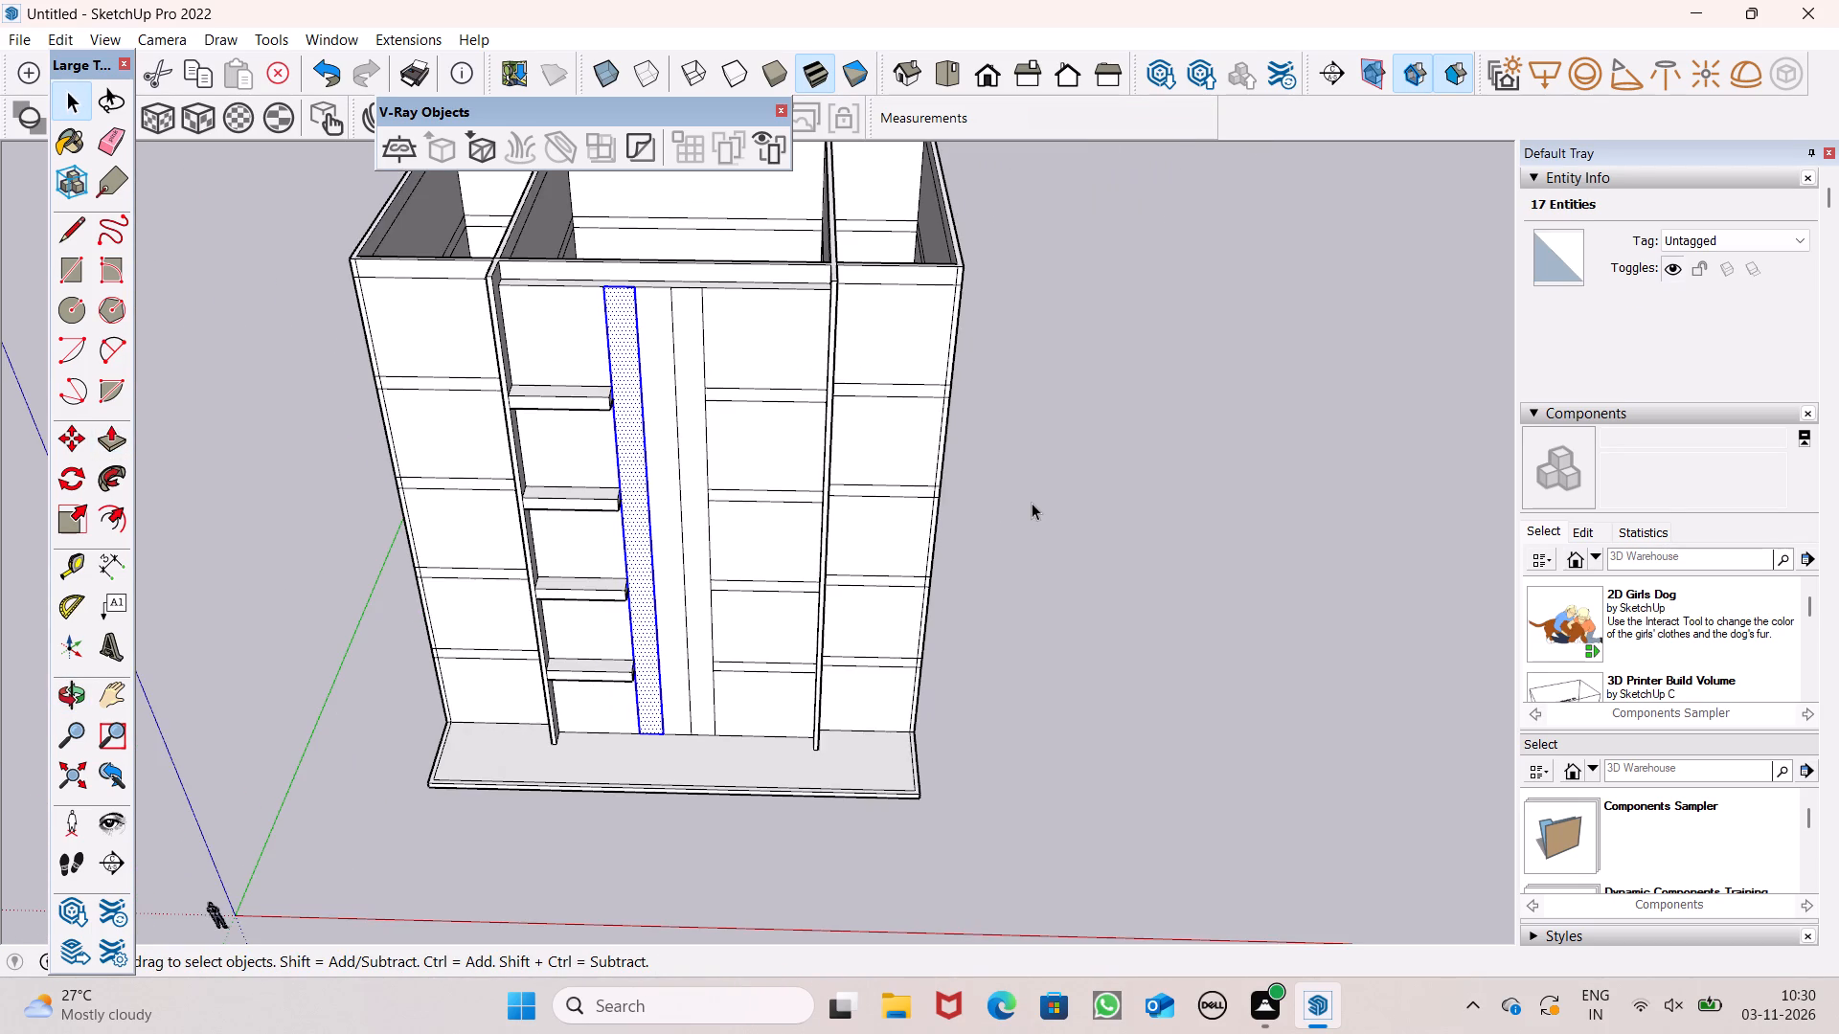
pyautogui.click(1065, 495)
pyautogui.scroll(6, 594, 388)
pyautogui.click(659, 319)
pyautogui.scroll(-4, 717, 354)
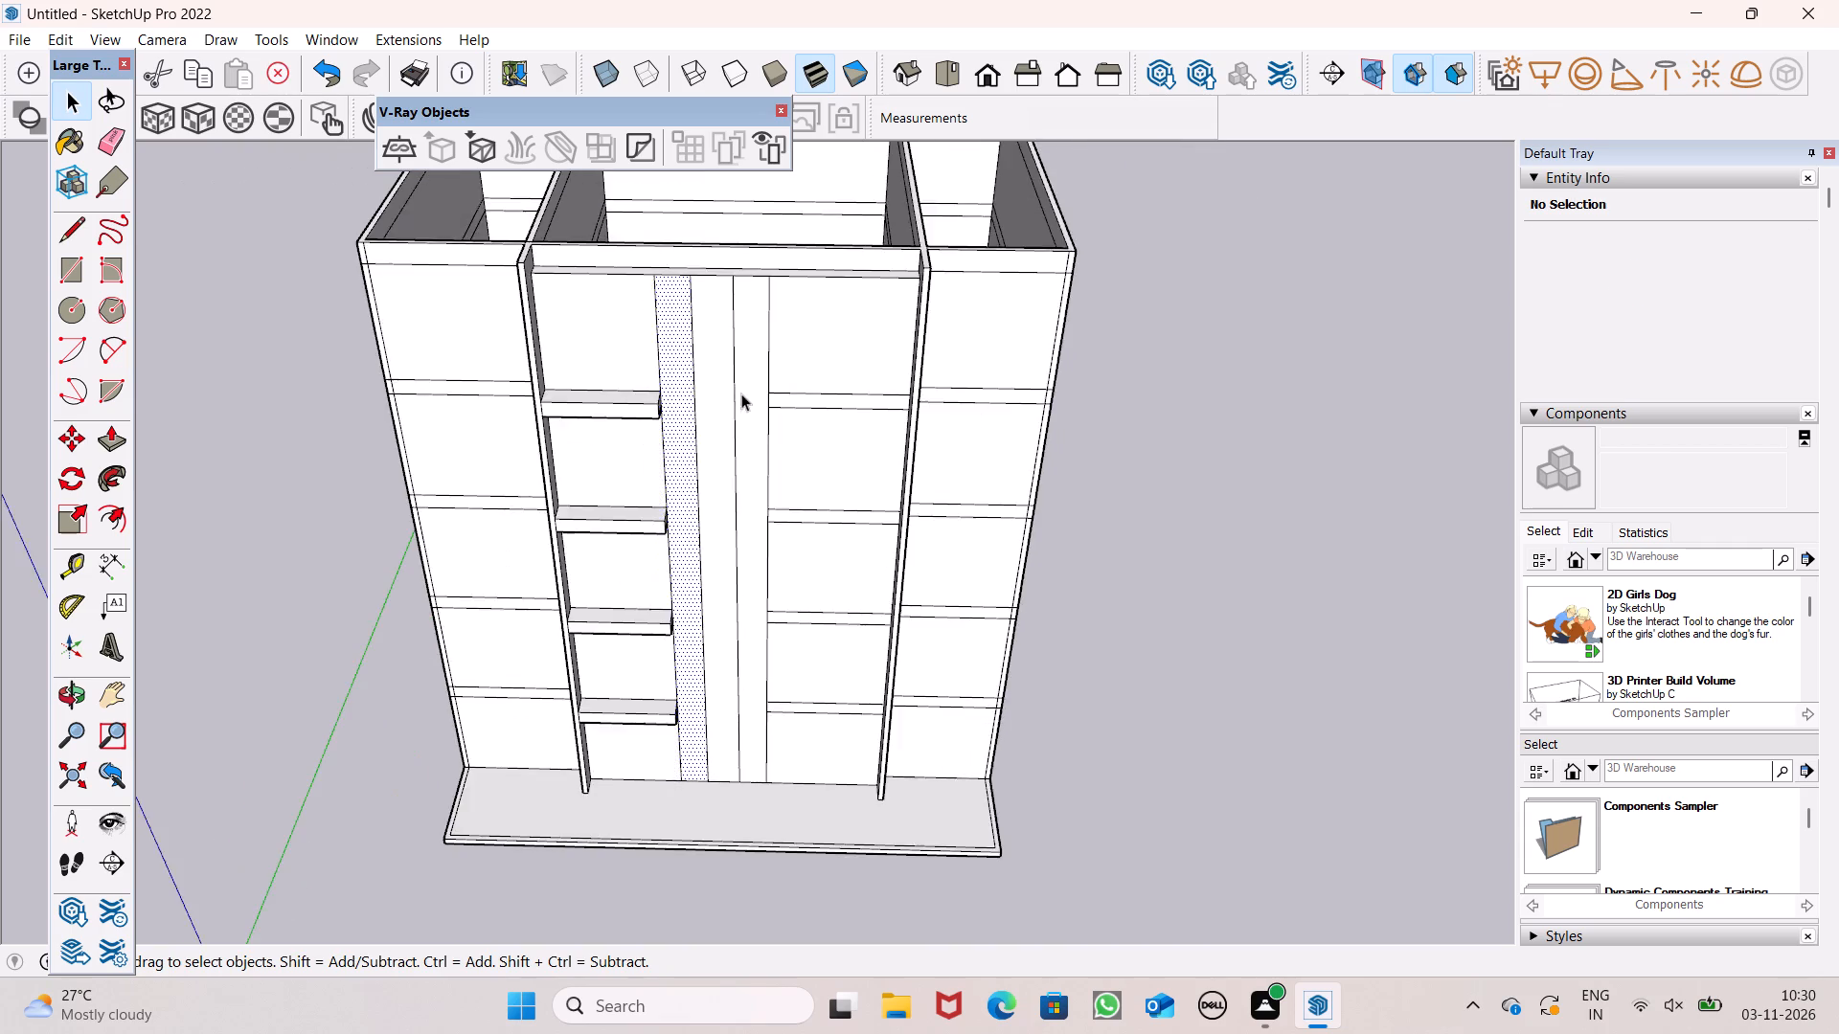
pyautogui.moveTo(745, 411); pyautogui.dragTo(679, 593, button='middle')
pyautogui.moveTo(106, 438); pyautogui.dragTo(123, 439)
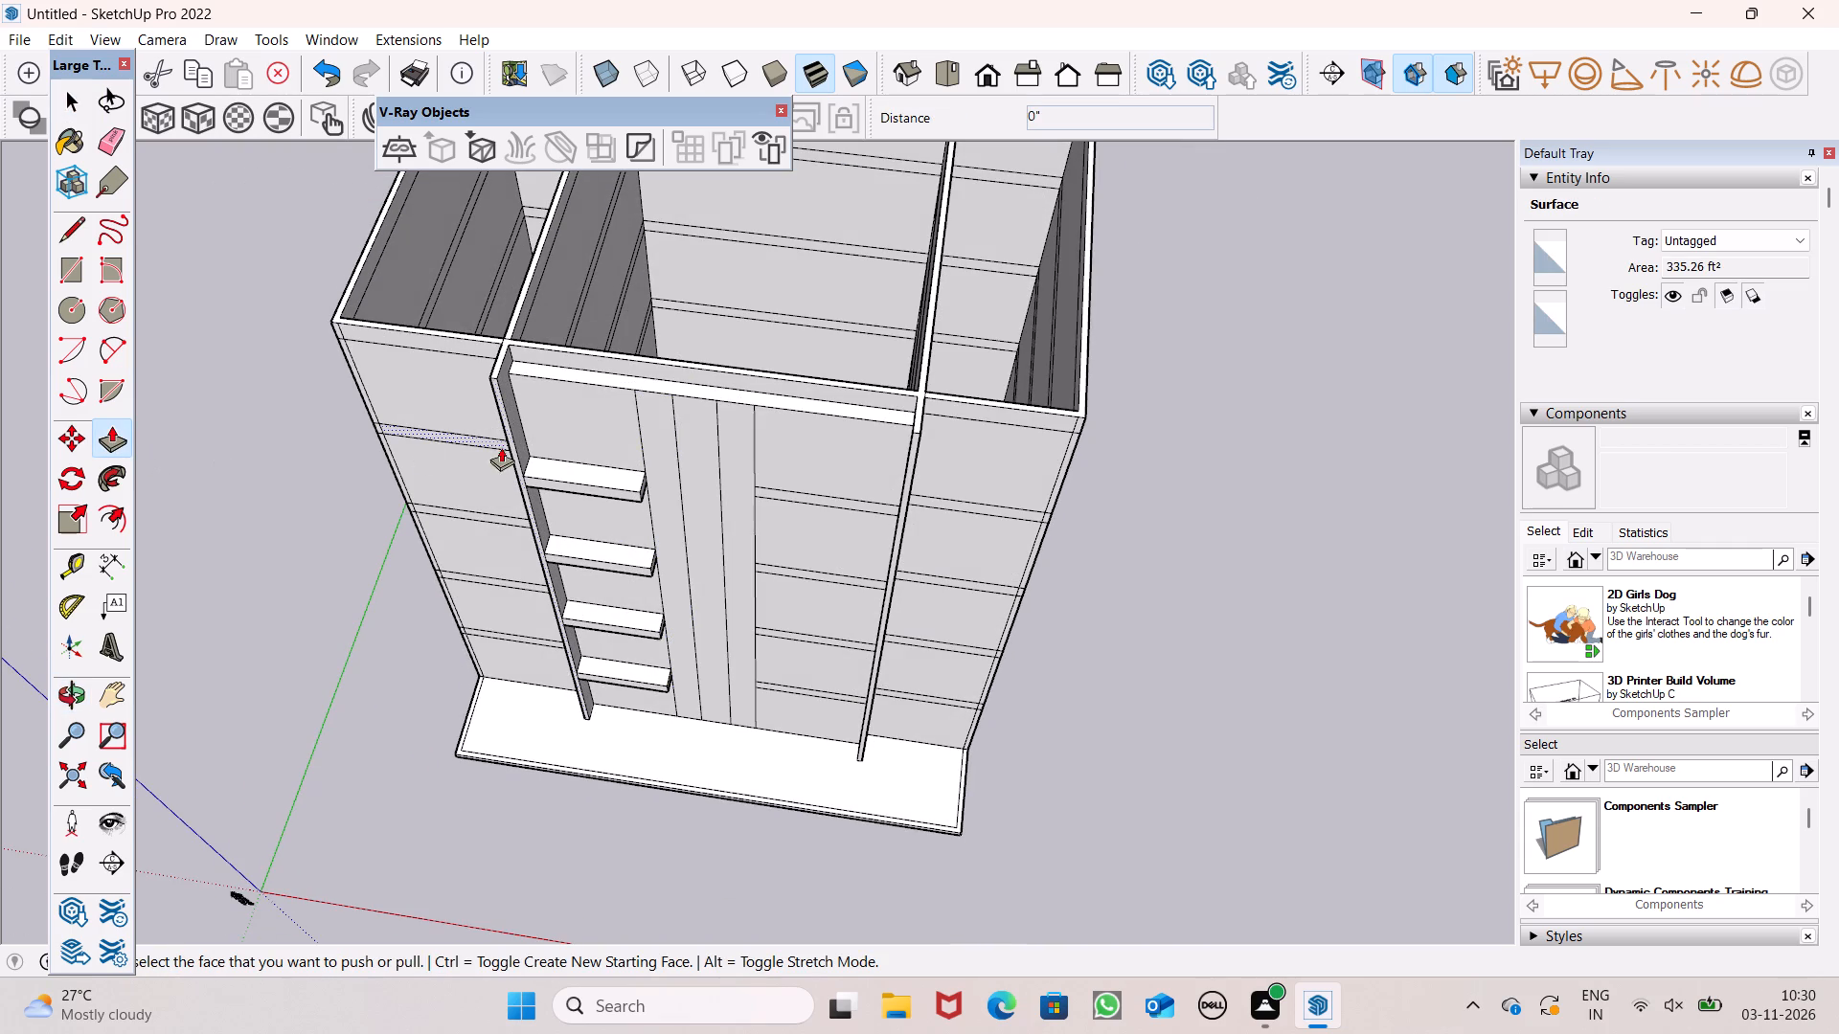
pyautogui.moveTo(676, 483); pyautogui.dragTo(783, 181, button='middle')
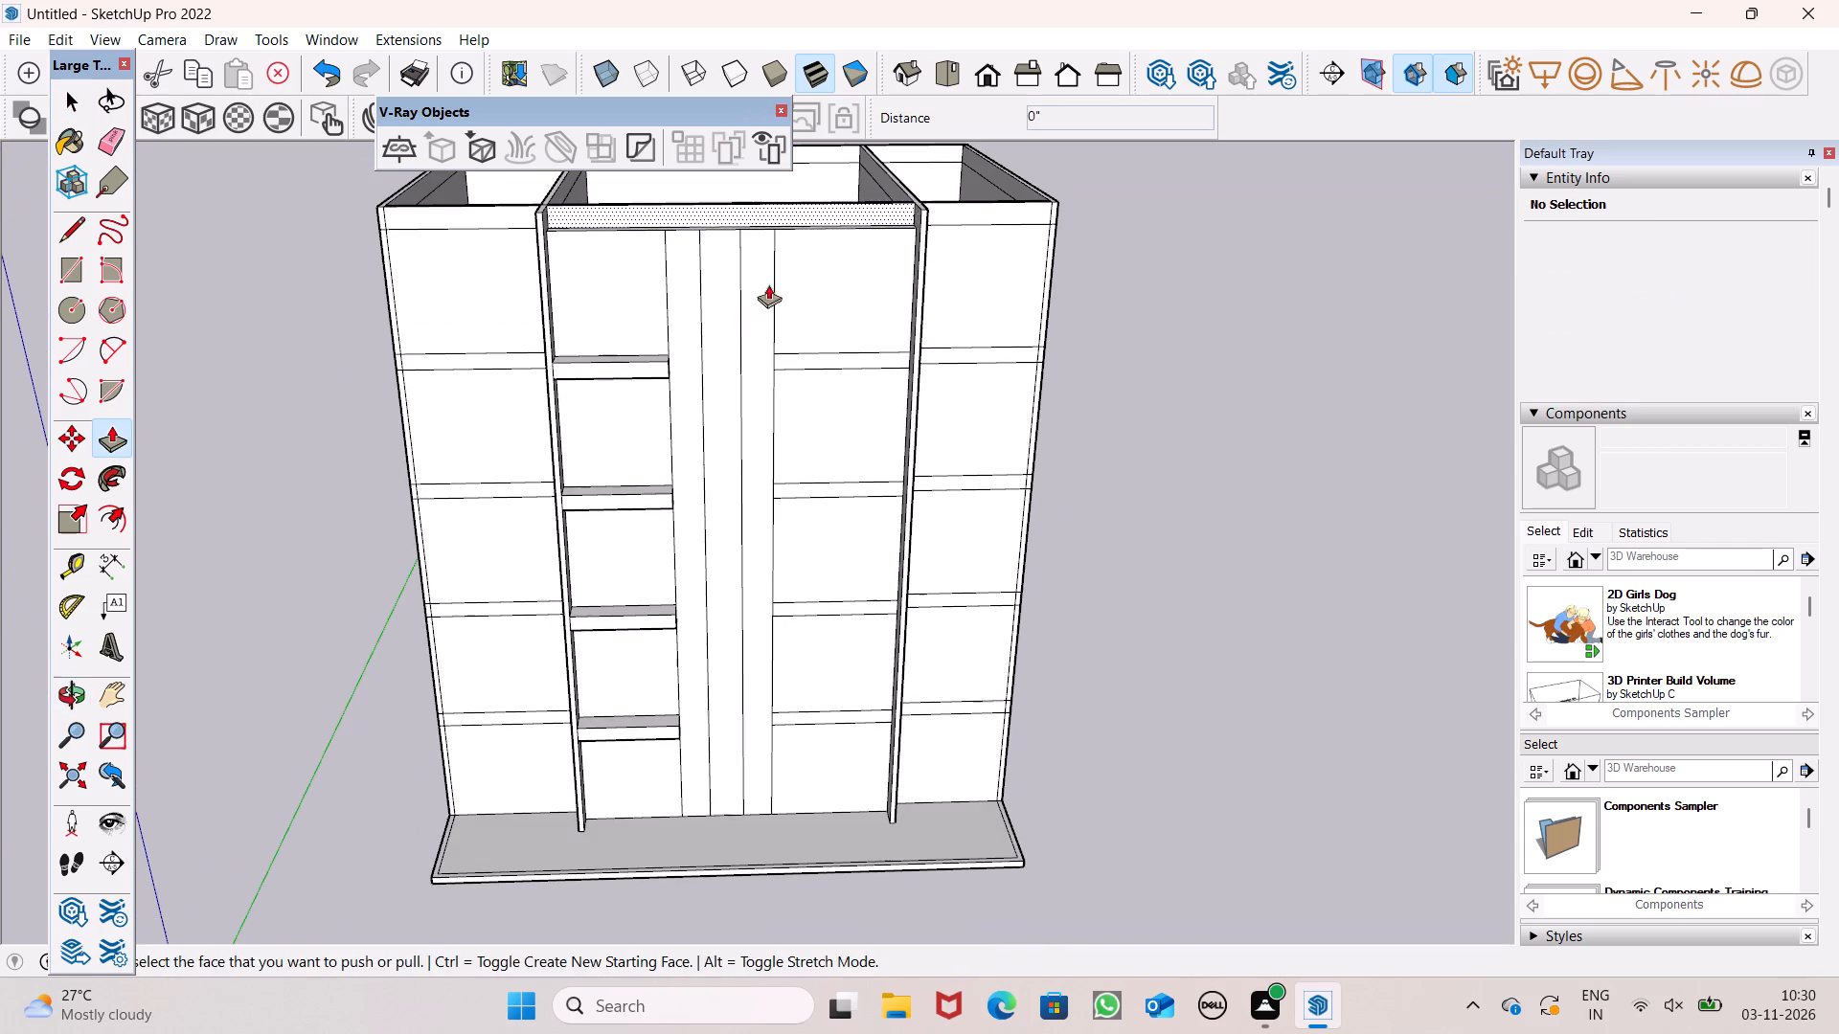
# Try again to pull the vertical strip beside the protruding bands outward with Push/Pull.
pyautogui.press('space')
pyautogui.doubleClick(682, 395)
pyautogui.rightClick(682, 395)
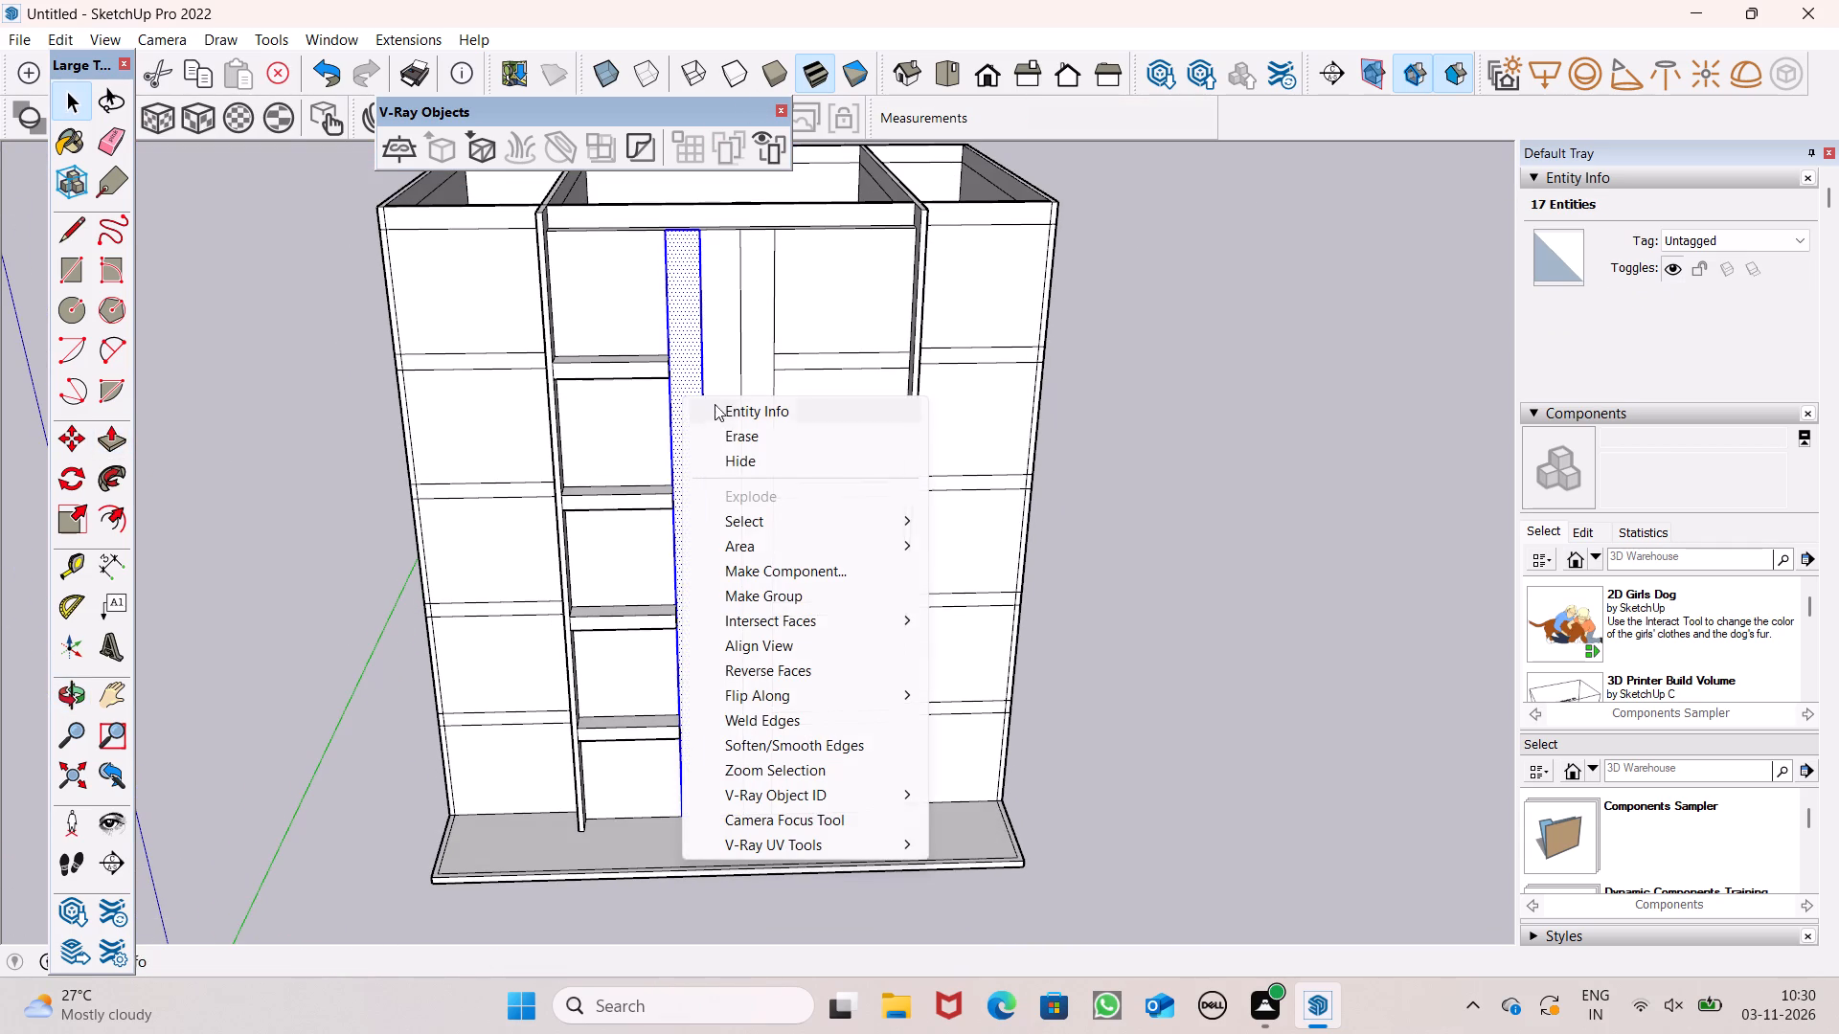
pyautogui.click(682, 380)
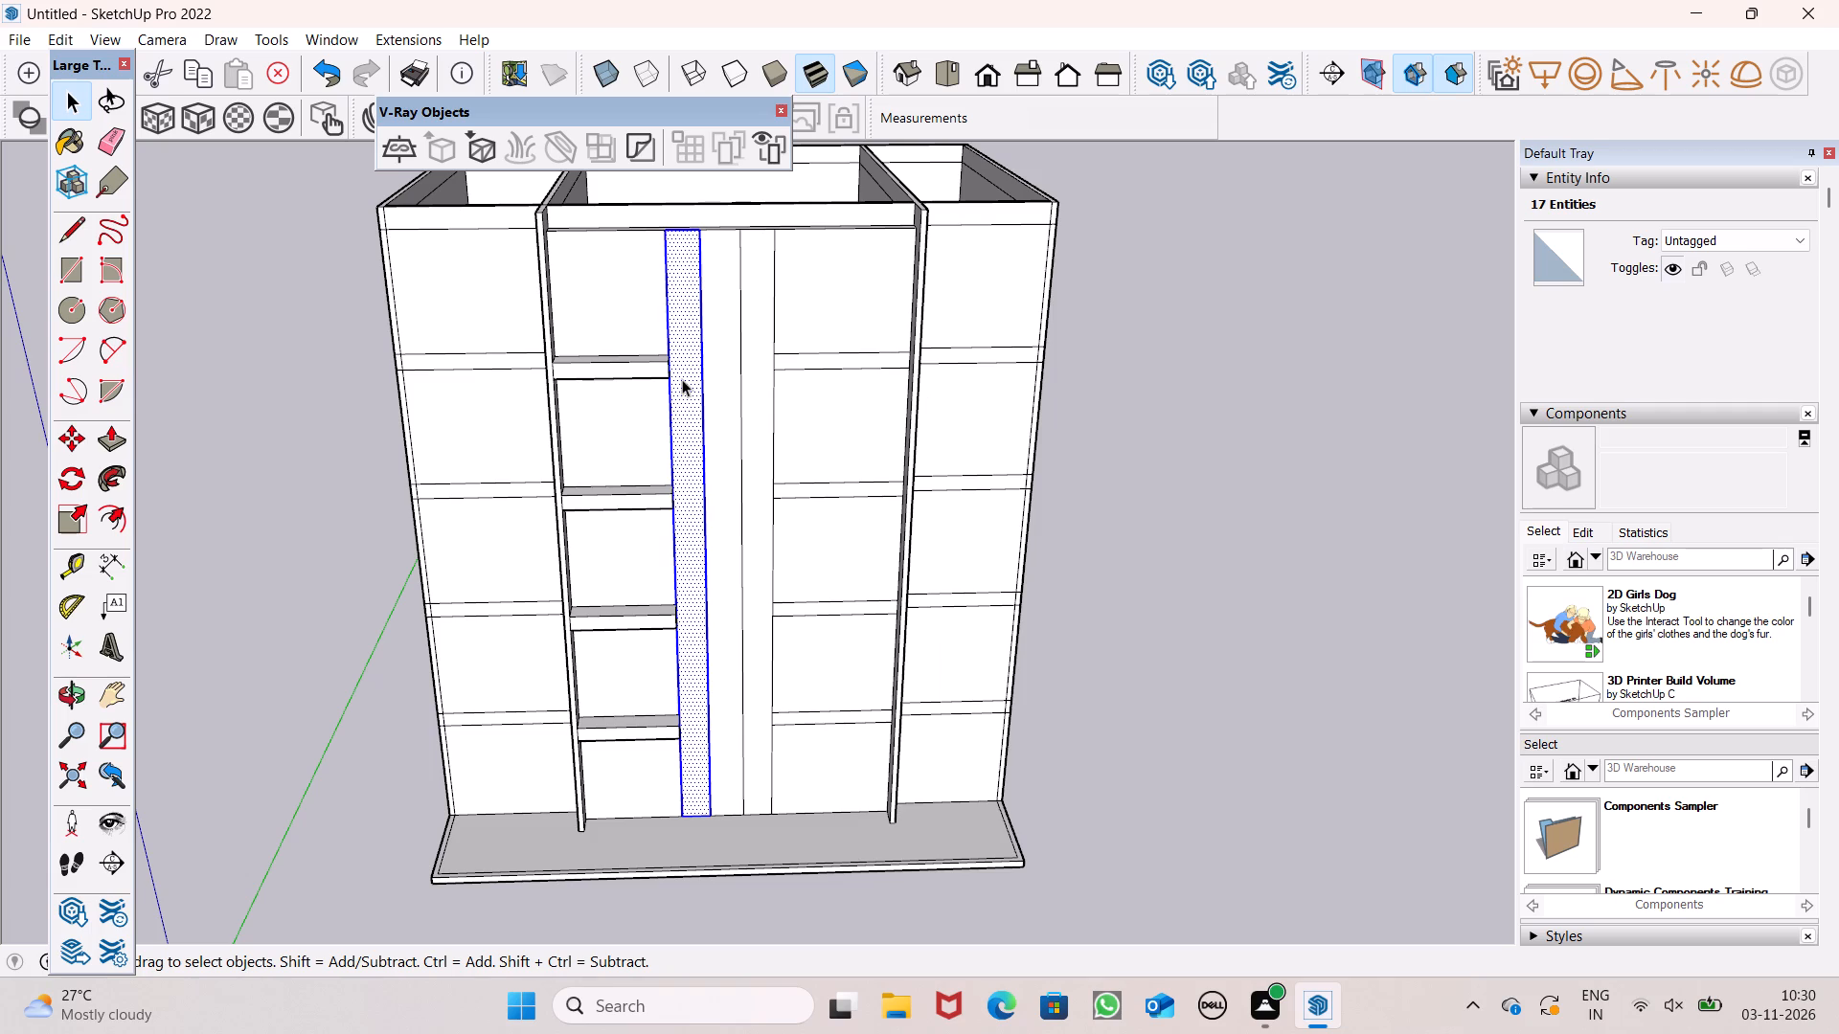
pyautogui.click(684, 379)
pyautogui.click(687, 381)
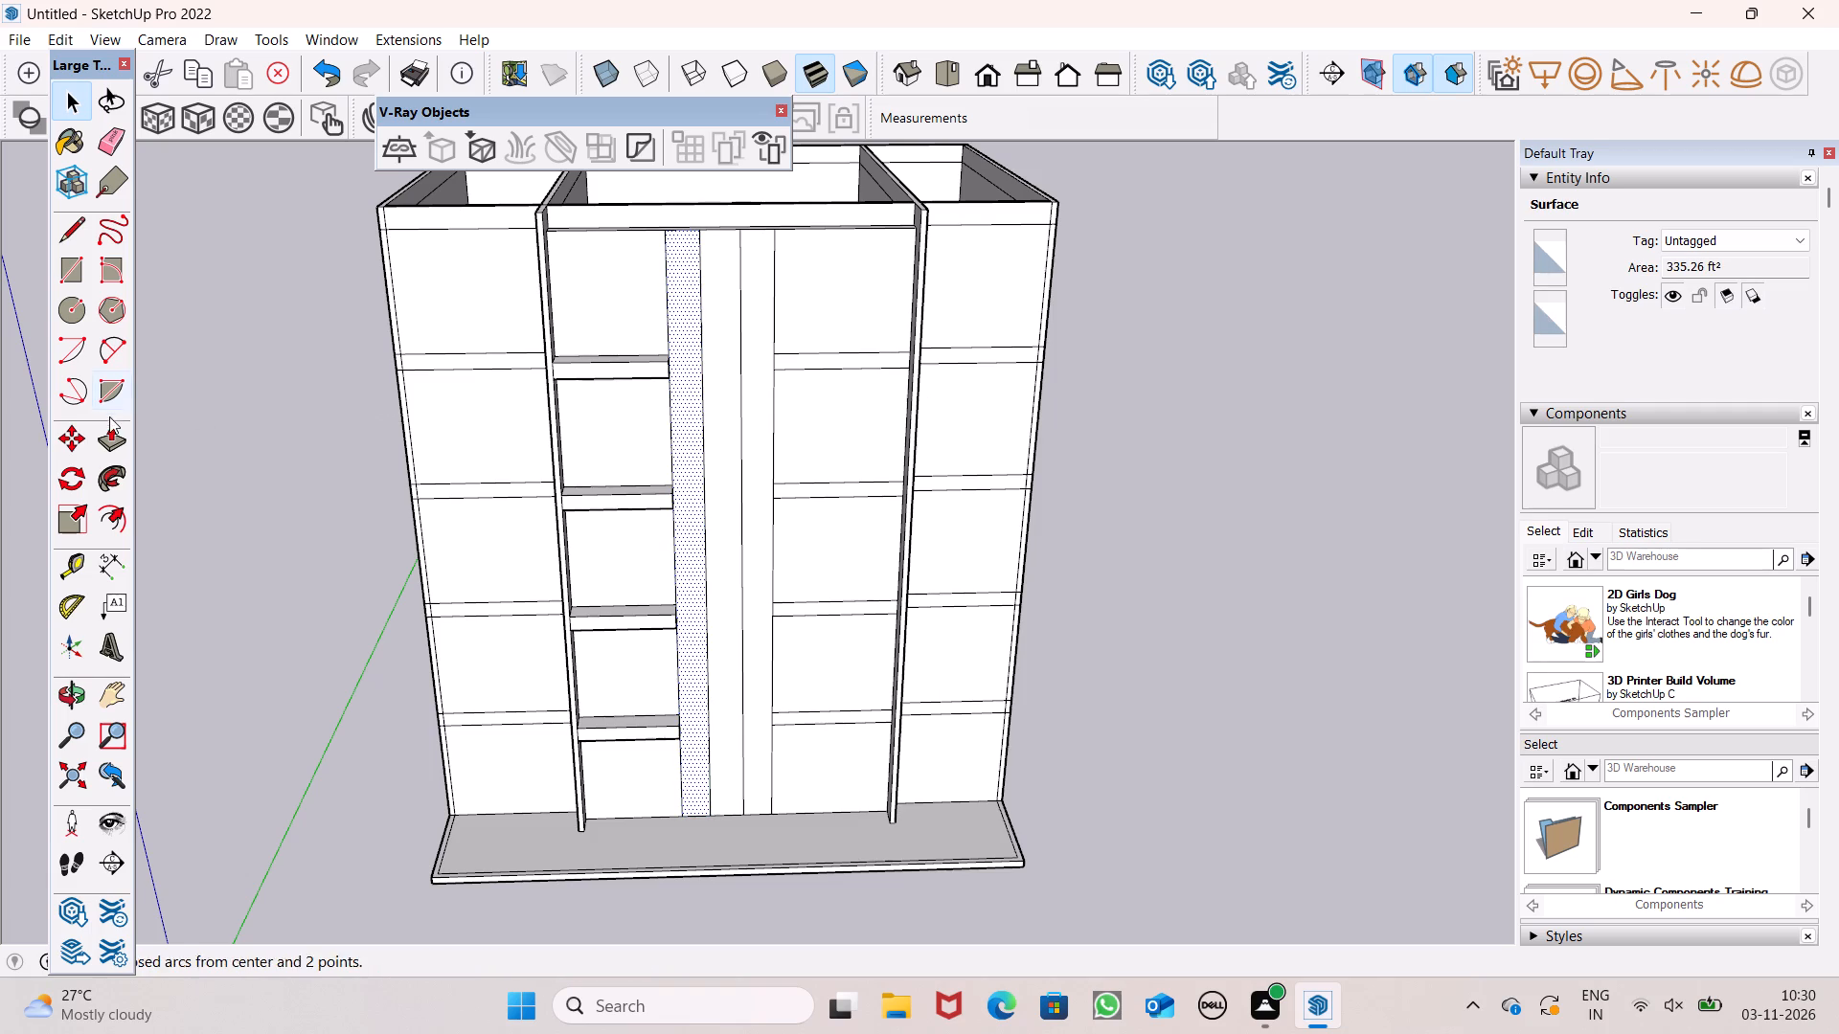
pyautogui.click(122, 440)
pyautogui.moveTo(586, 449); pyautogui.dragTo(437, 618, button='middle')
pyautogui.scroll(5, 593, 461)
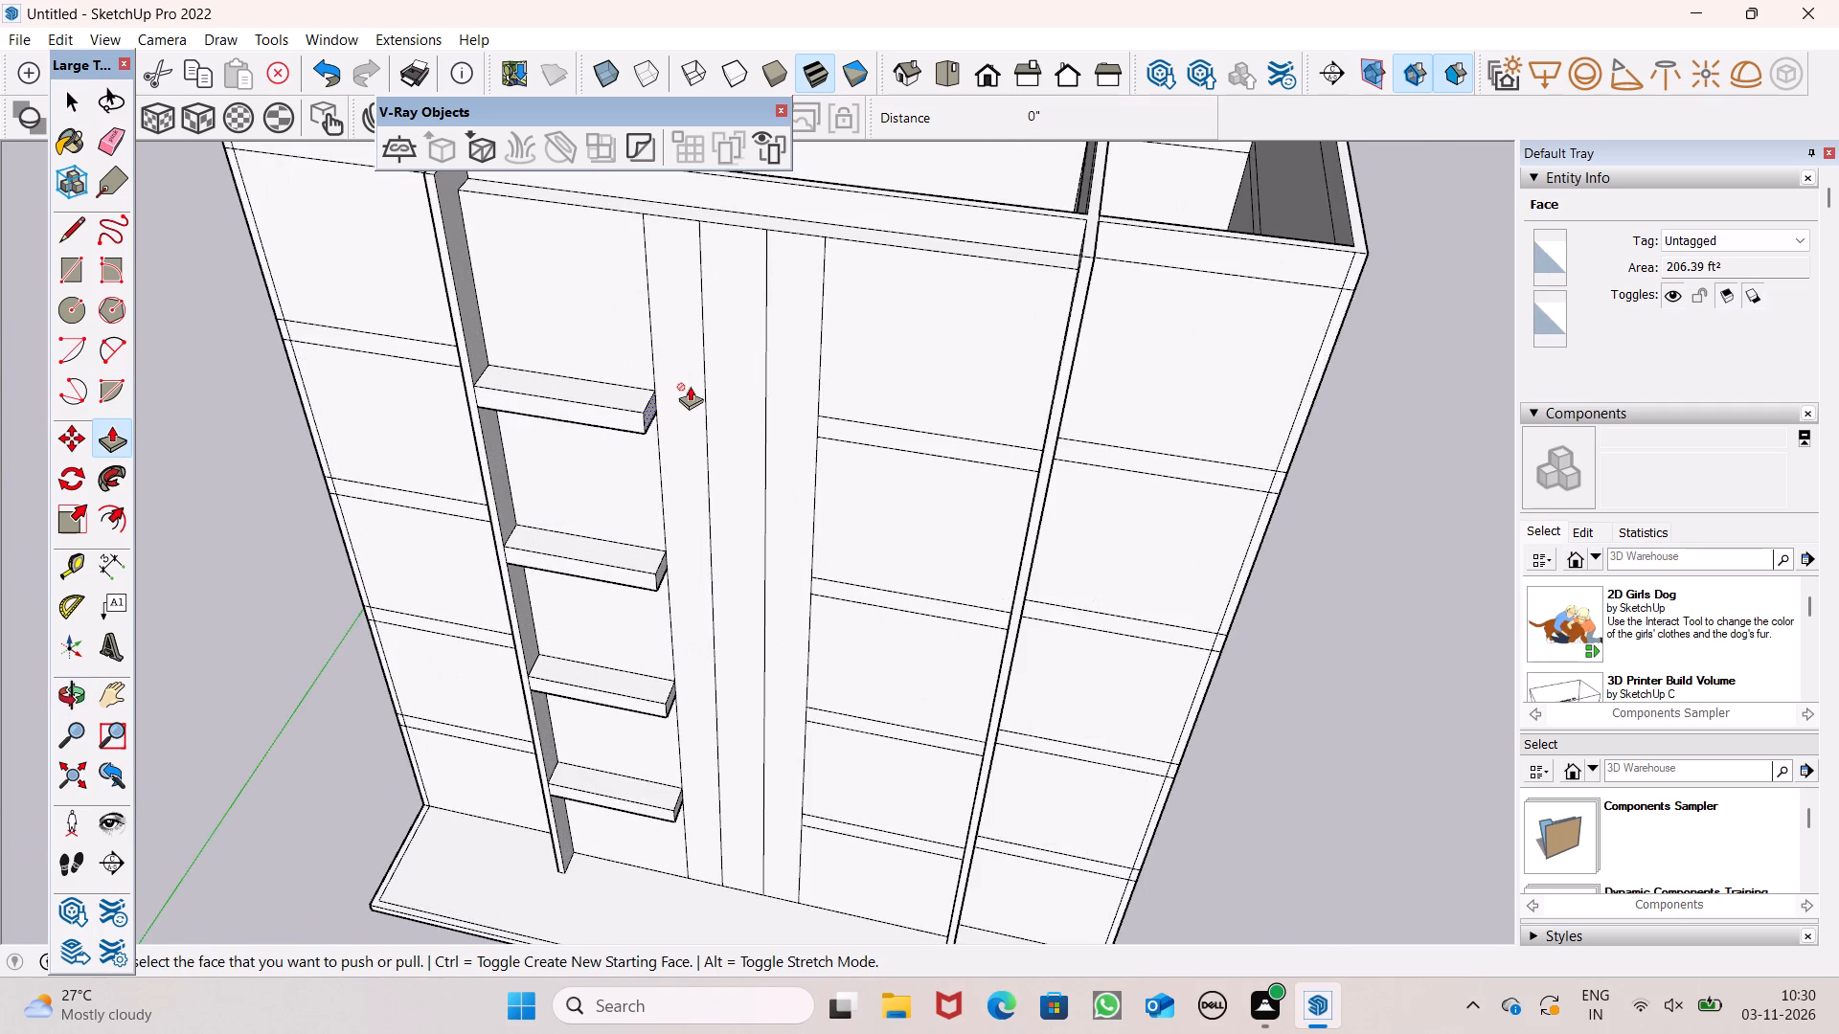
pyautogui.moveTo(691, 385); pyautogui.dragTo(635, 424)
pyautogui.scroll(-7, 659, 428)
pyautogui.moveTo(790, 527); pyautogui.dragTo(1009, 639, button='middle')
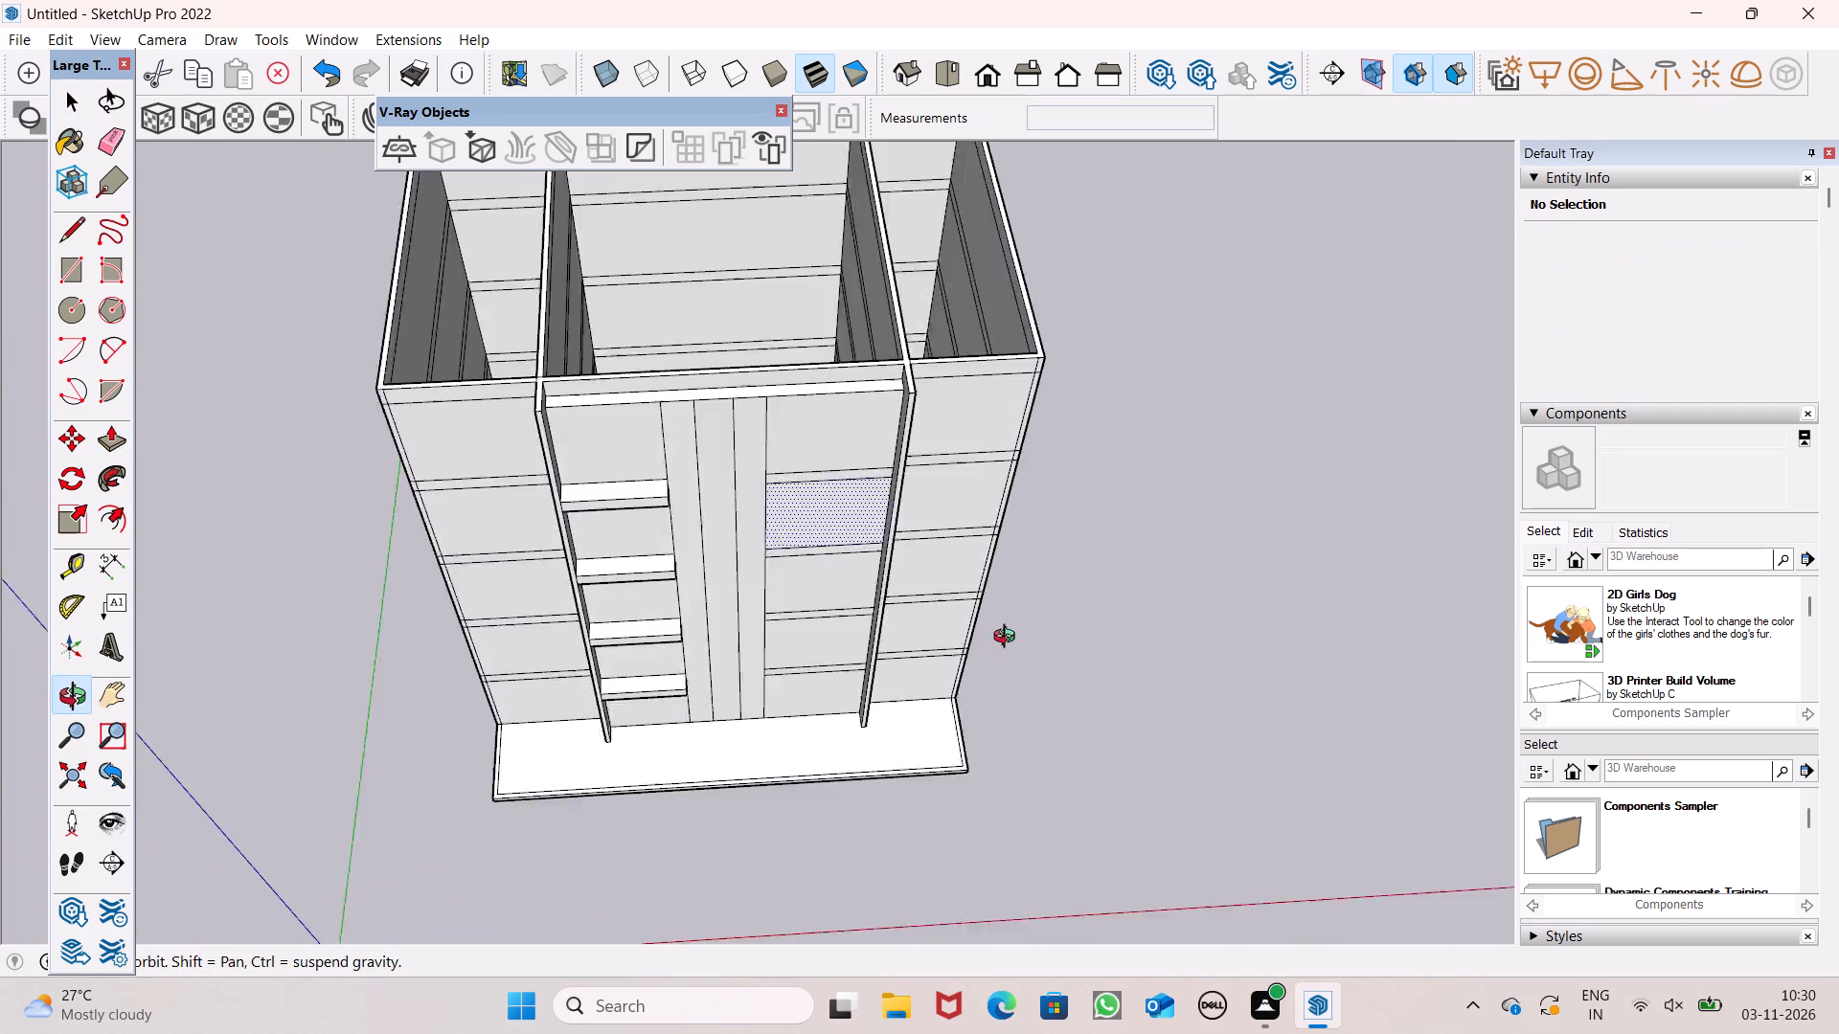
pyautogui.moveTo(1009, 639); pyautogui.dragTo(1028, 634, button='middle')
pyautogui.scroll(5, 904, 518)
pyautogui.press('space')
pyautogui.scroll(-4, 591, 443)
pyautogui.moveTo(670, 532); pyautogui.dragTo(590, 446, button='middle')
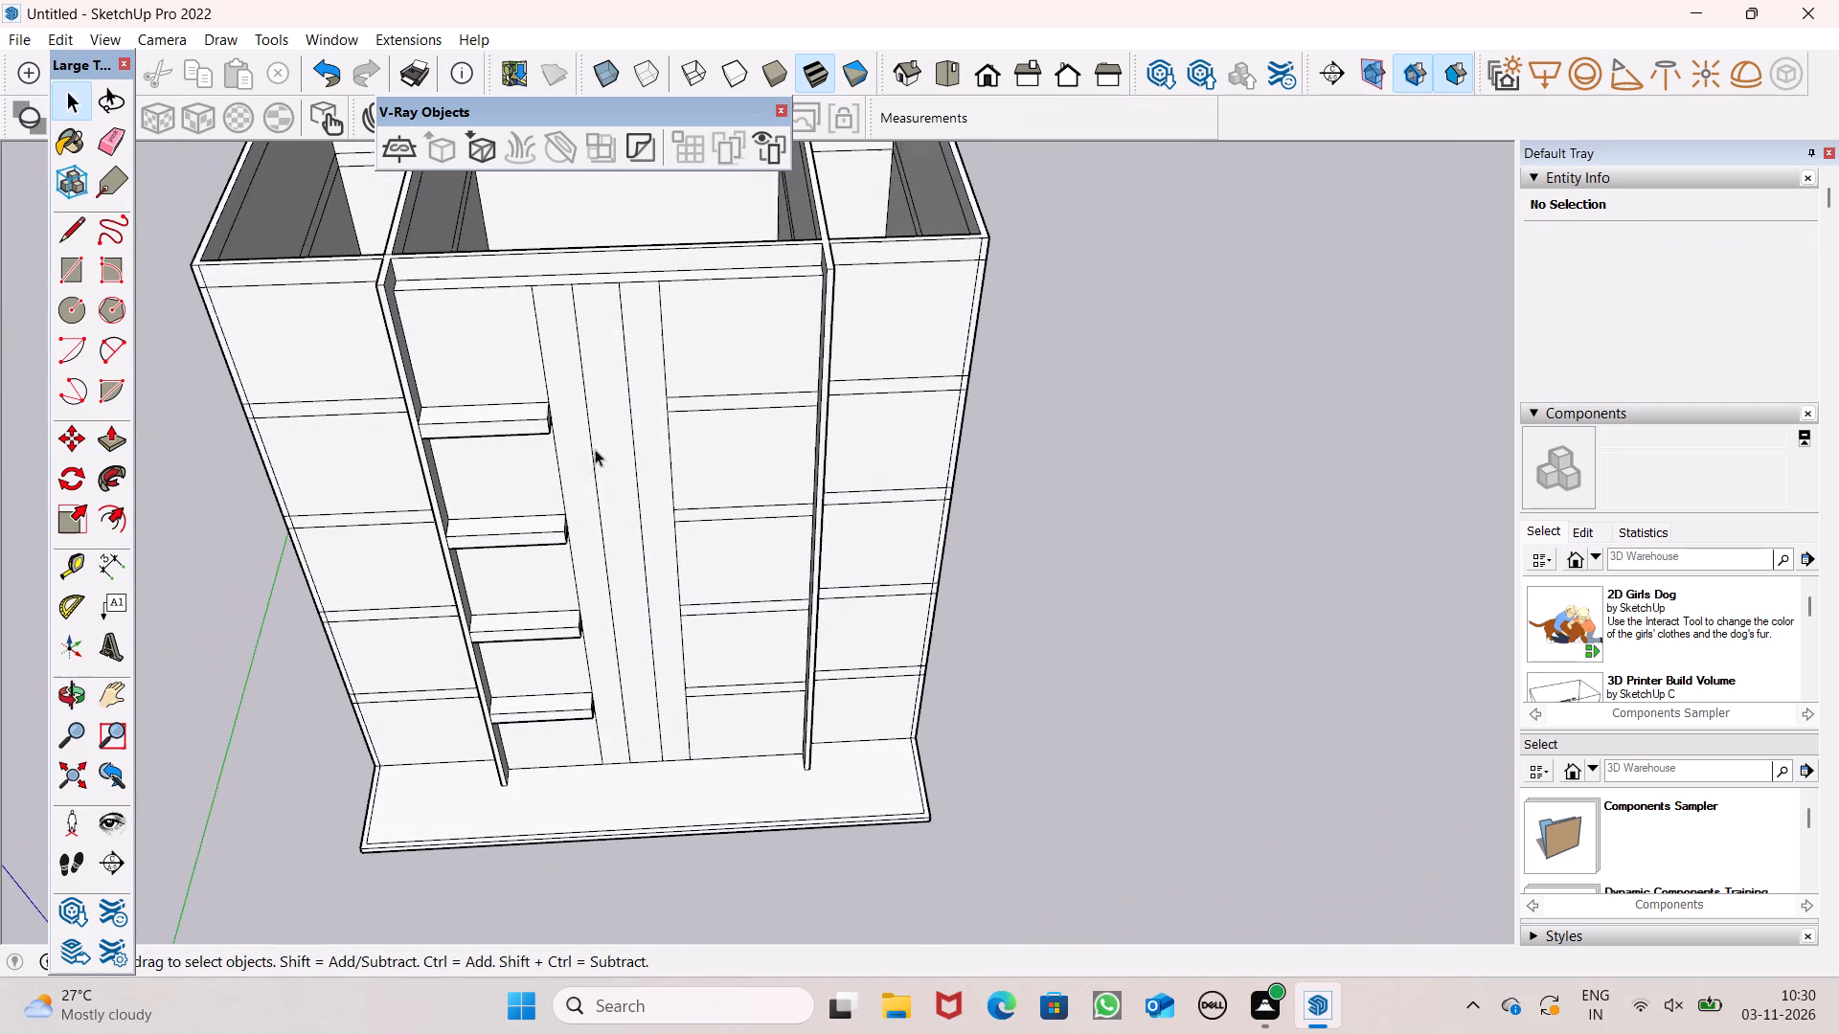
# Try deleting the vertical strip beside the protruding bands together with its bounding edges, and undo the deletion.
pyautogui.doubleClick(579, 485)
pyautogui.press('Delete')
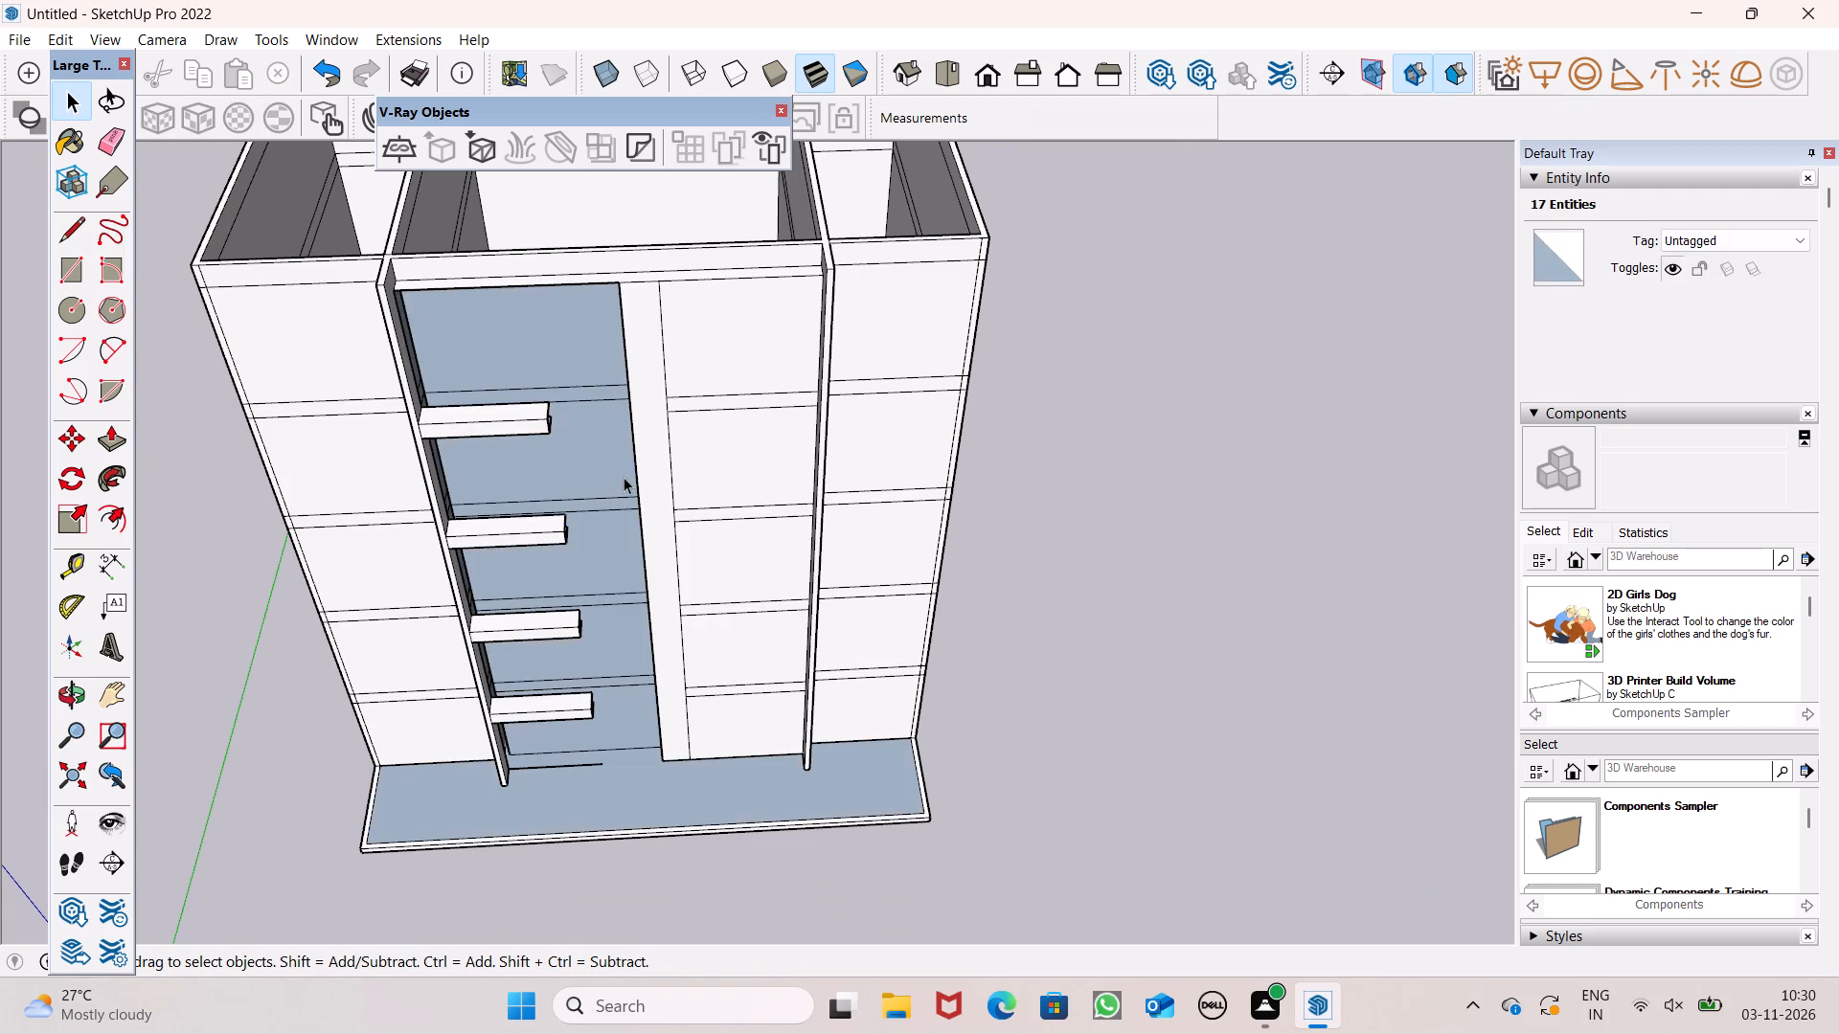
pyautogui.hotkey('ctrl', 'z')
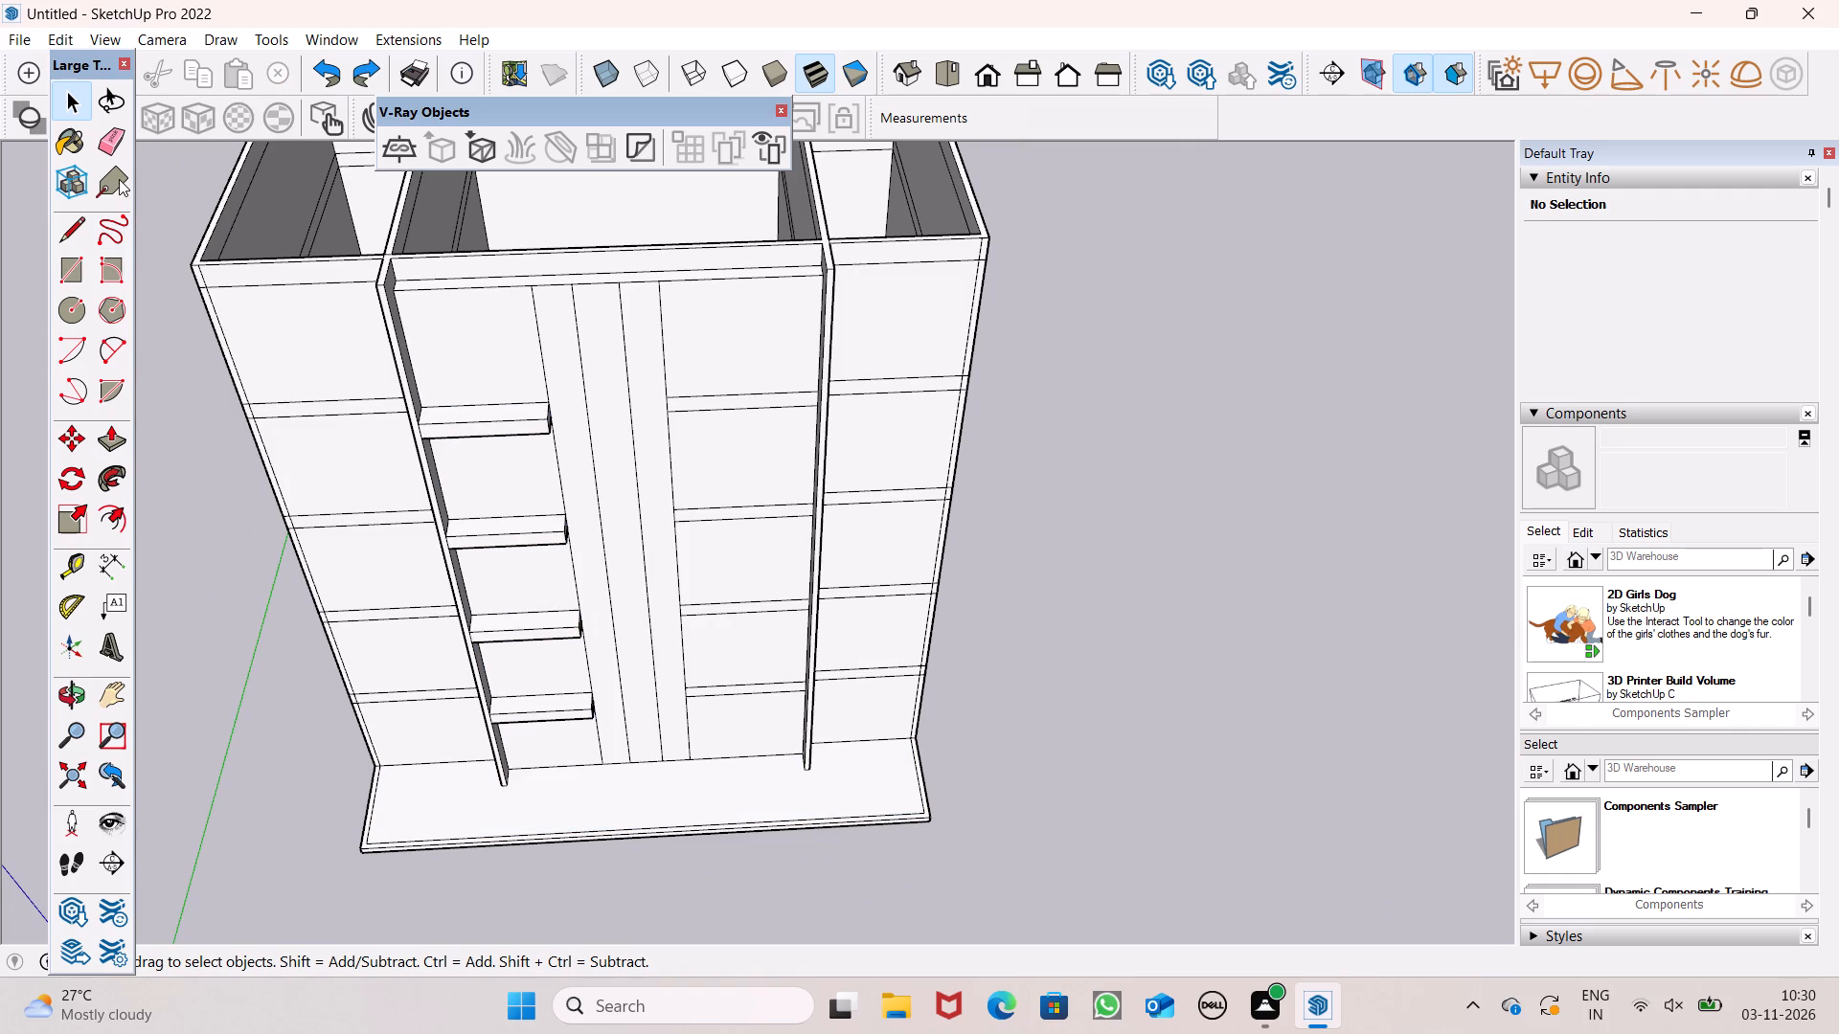
# Erase both vertical edges of the strip nearest the protruding bands, including the leftover segments between and below the lower bands.
pyautogui.click(100, 135)
pyautogui.scroll(5, 563, 388)
pyautogui.moveTo(492, 322); pyautogui.dragTo(494, 322)
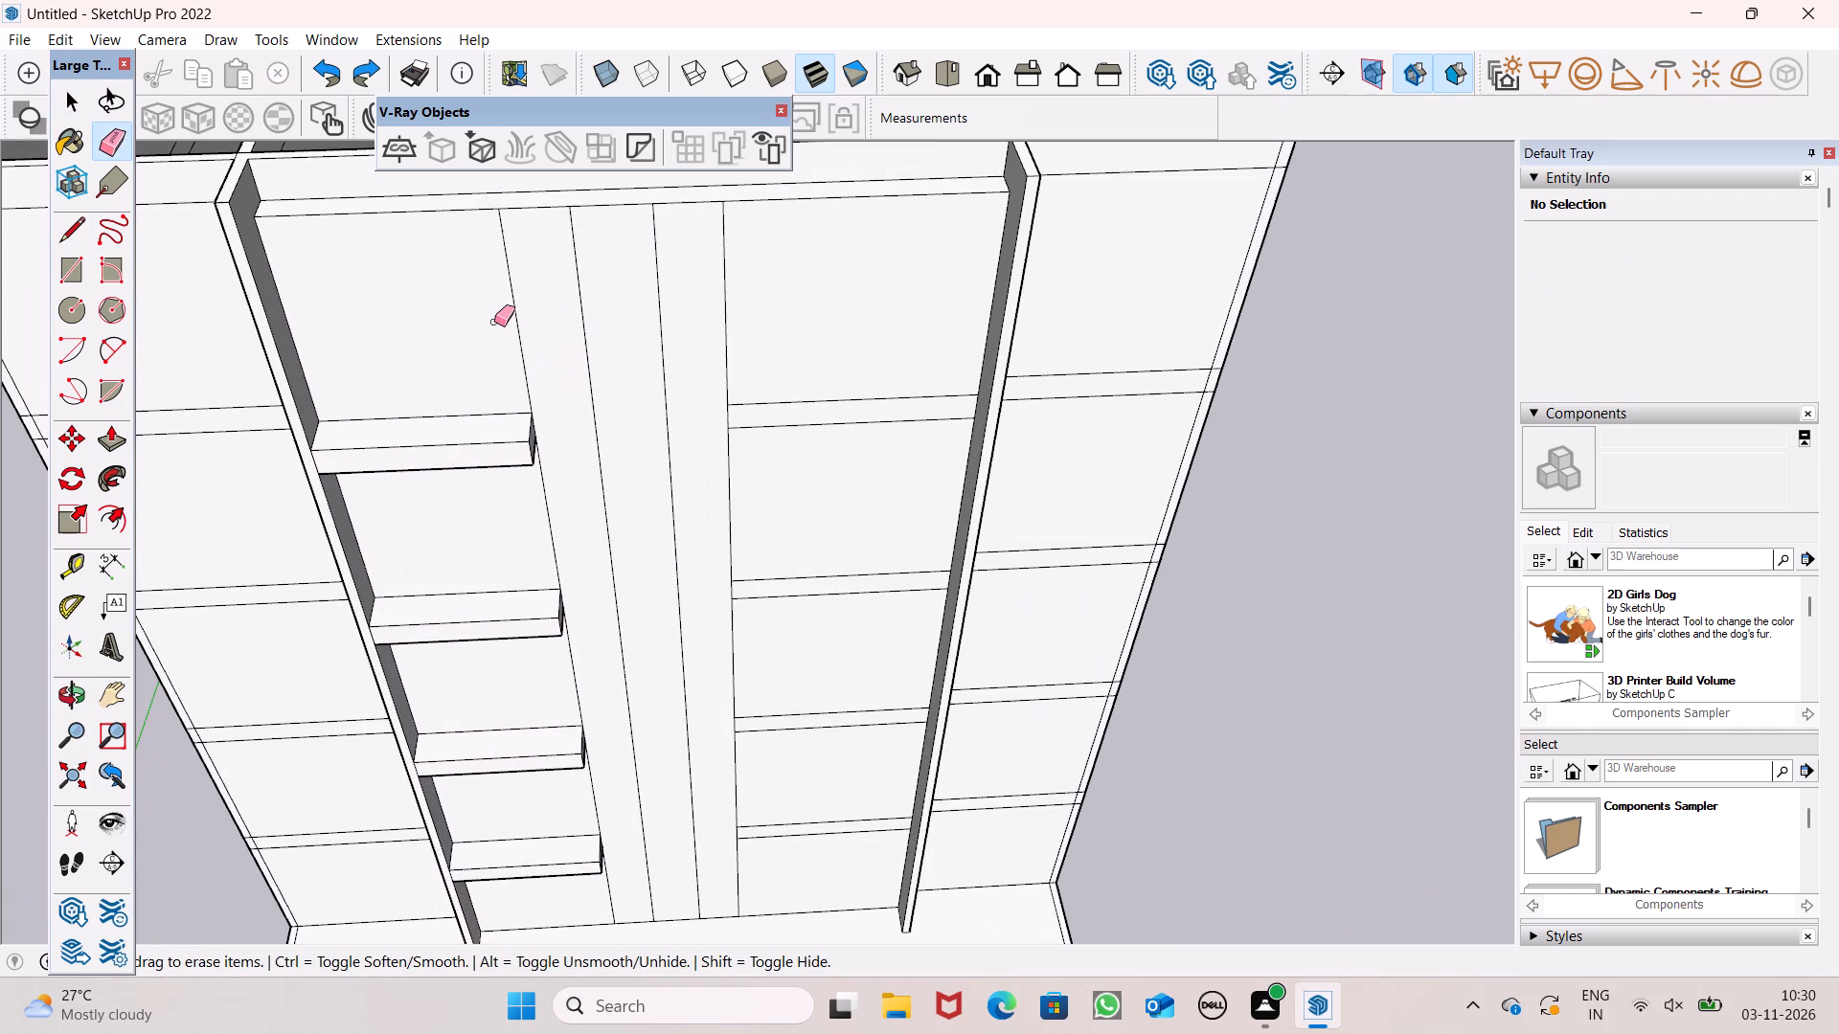
pyautogui.moveTo(494, 322); pyautogui.dragTo(609, 662)
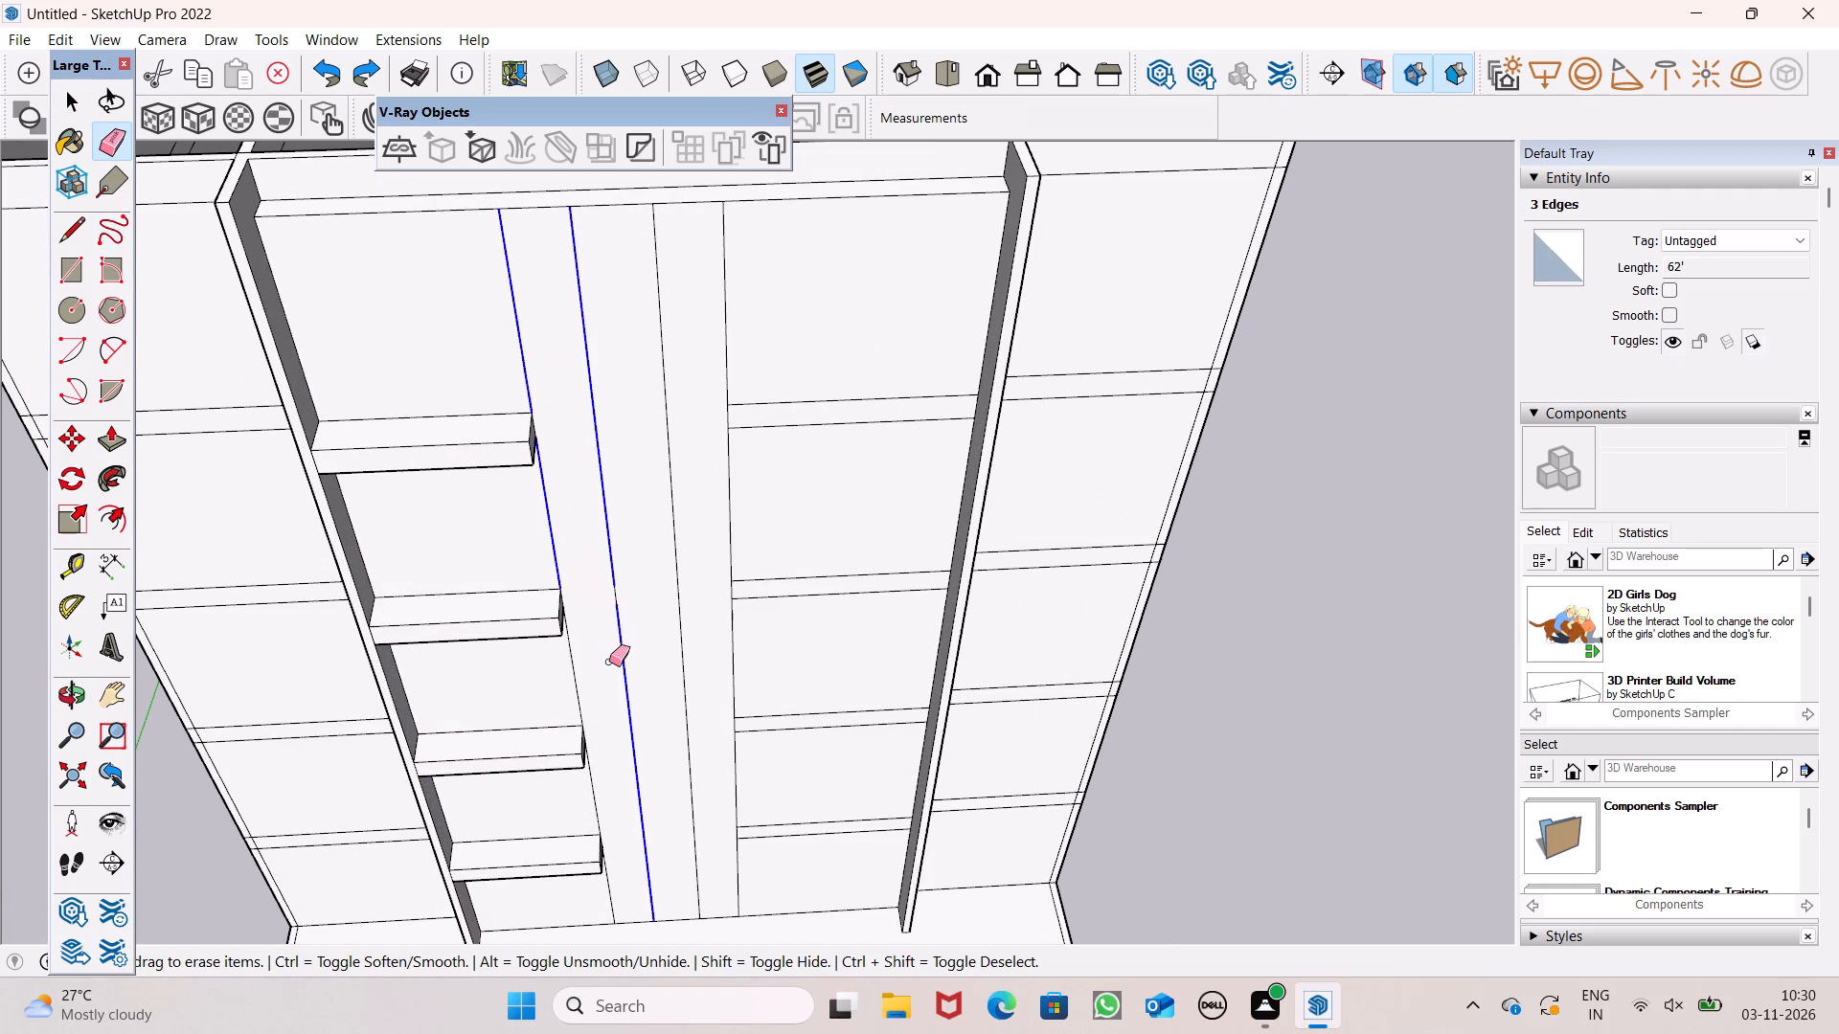
pyautogui.moveTo(609, 662); pyautogui.dragTo(593, 439)
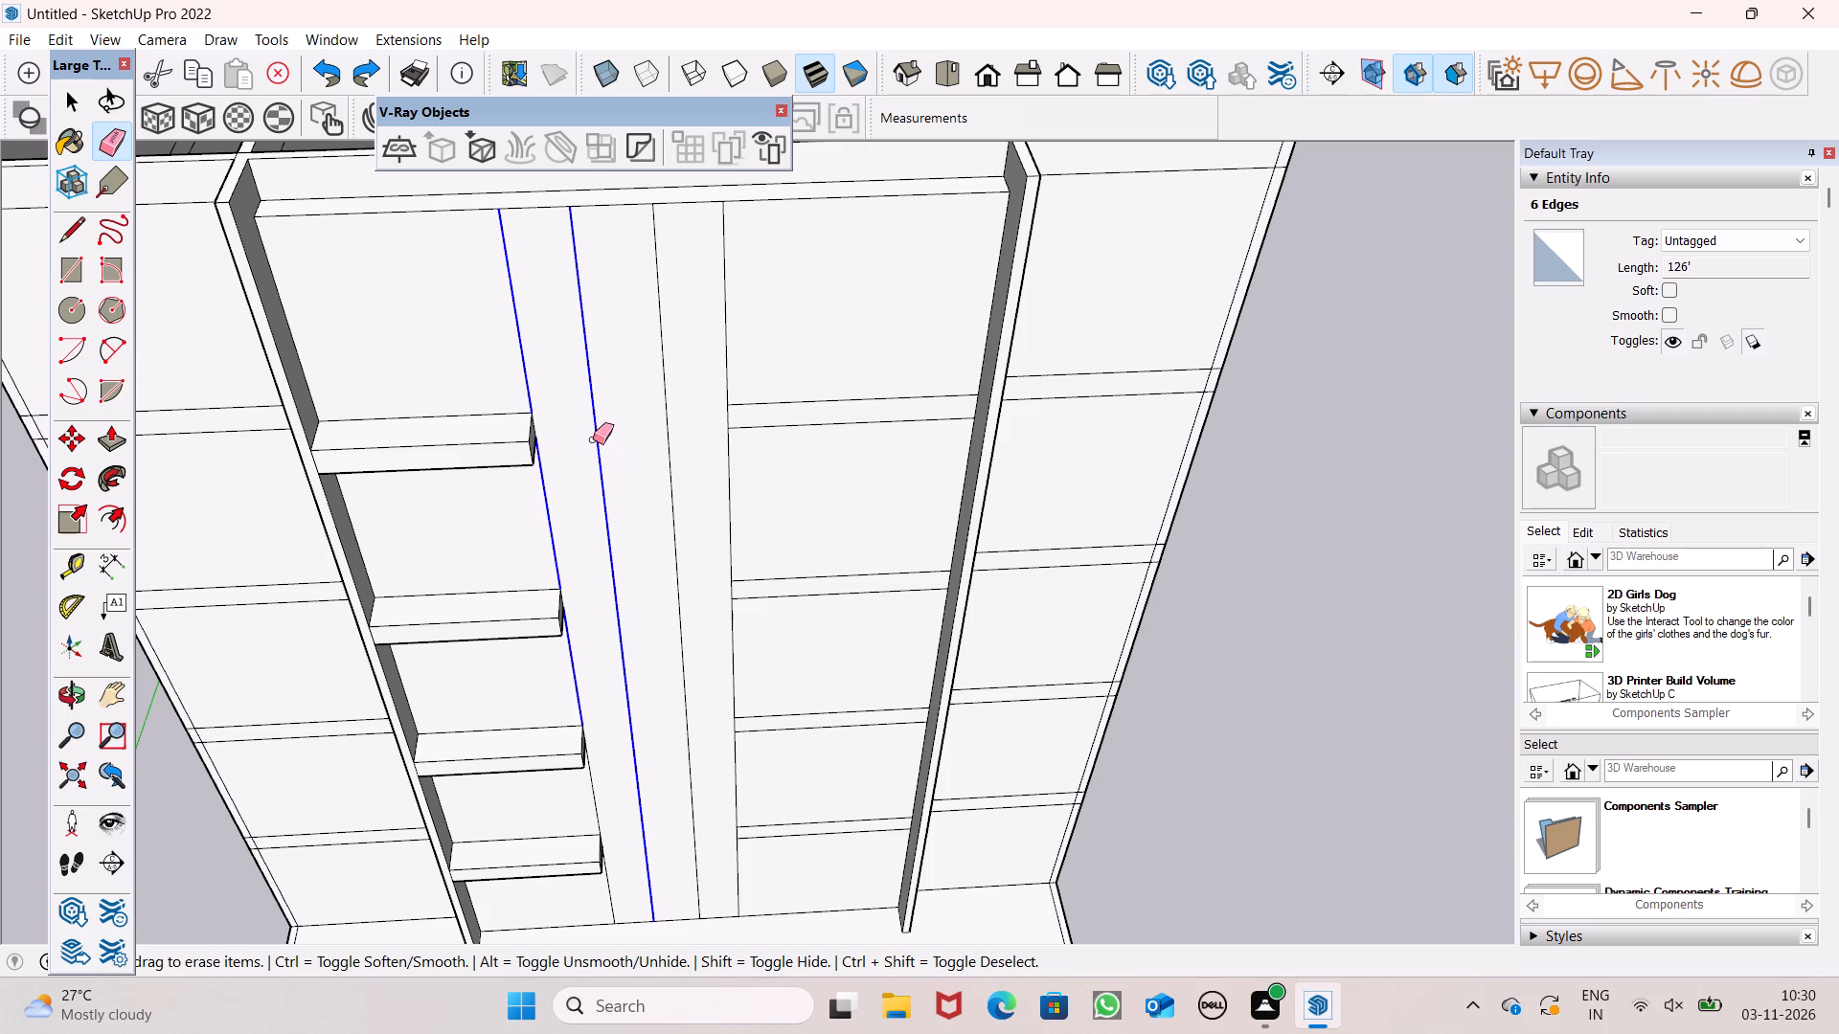
pyautogui.moveTo(593, 439); pyautogui.dragTo(591, 437)
pyautogui.scroll(-6, 546, 350)
pyautogui.moveTo(584, 714); pyautogui.dragTo(592, 709)
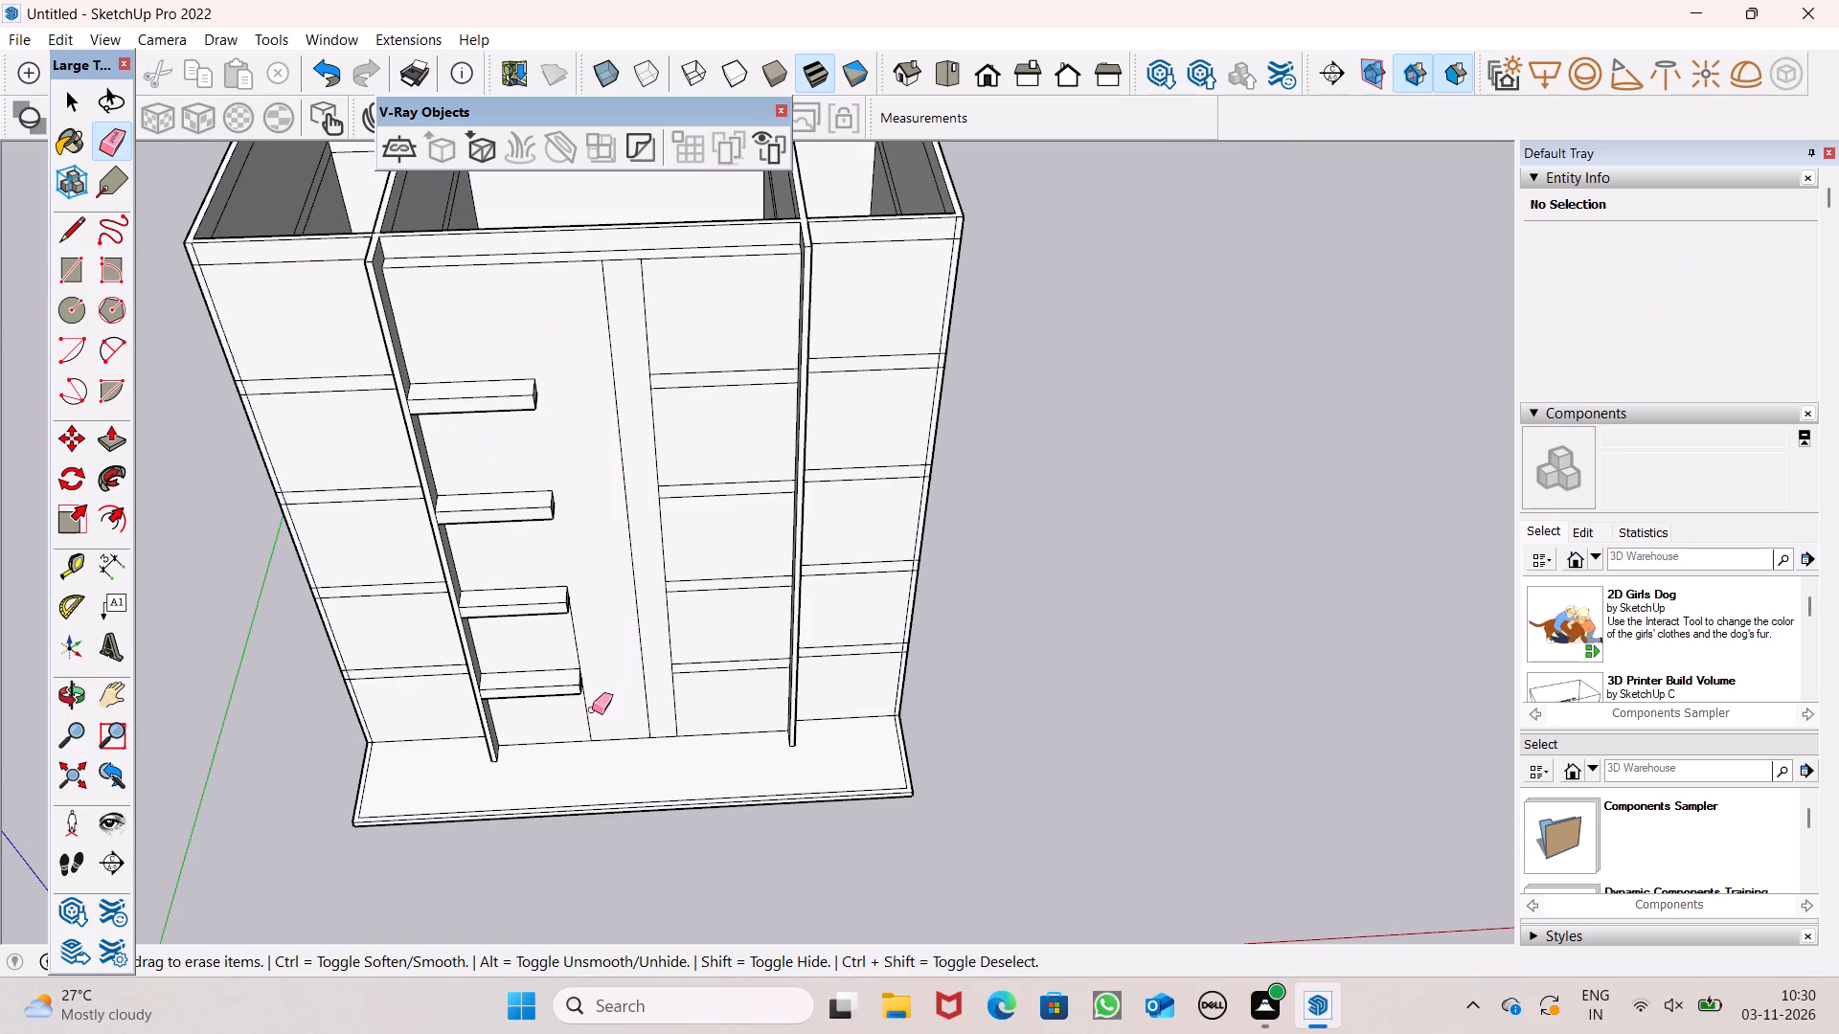
pyautogui.moveTo(592, 709); pyautogui.dragTo(592, 705)
pyautogui.moveTo(576, 653); pyautogui.dragTo(580, 644)
pyautogui.press('space')
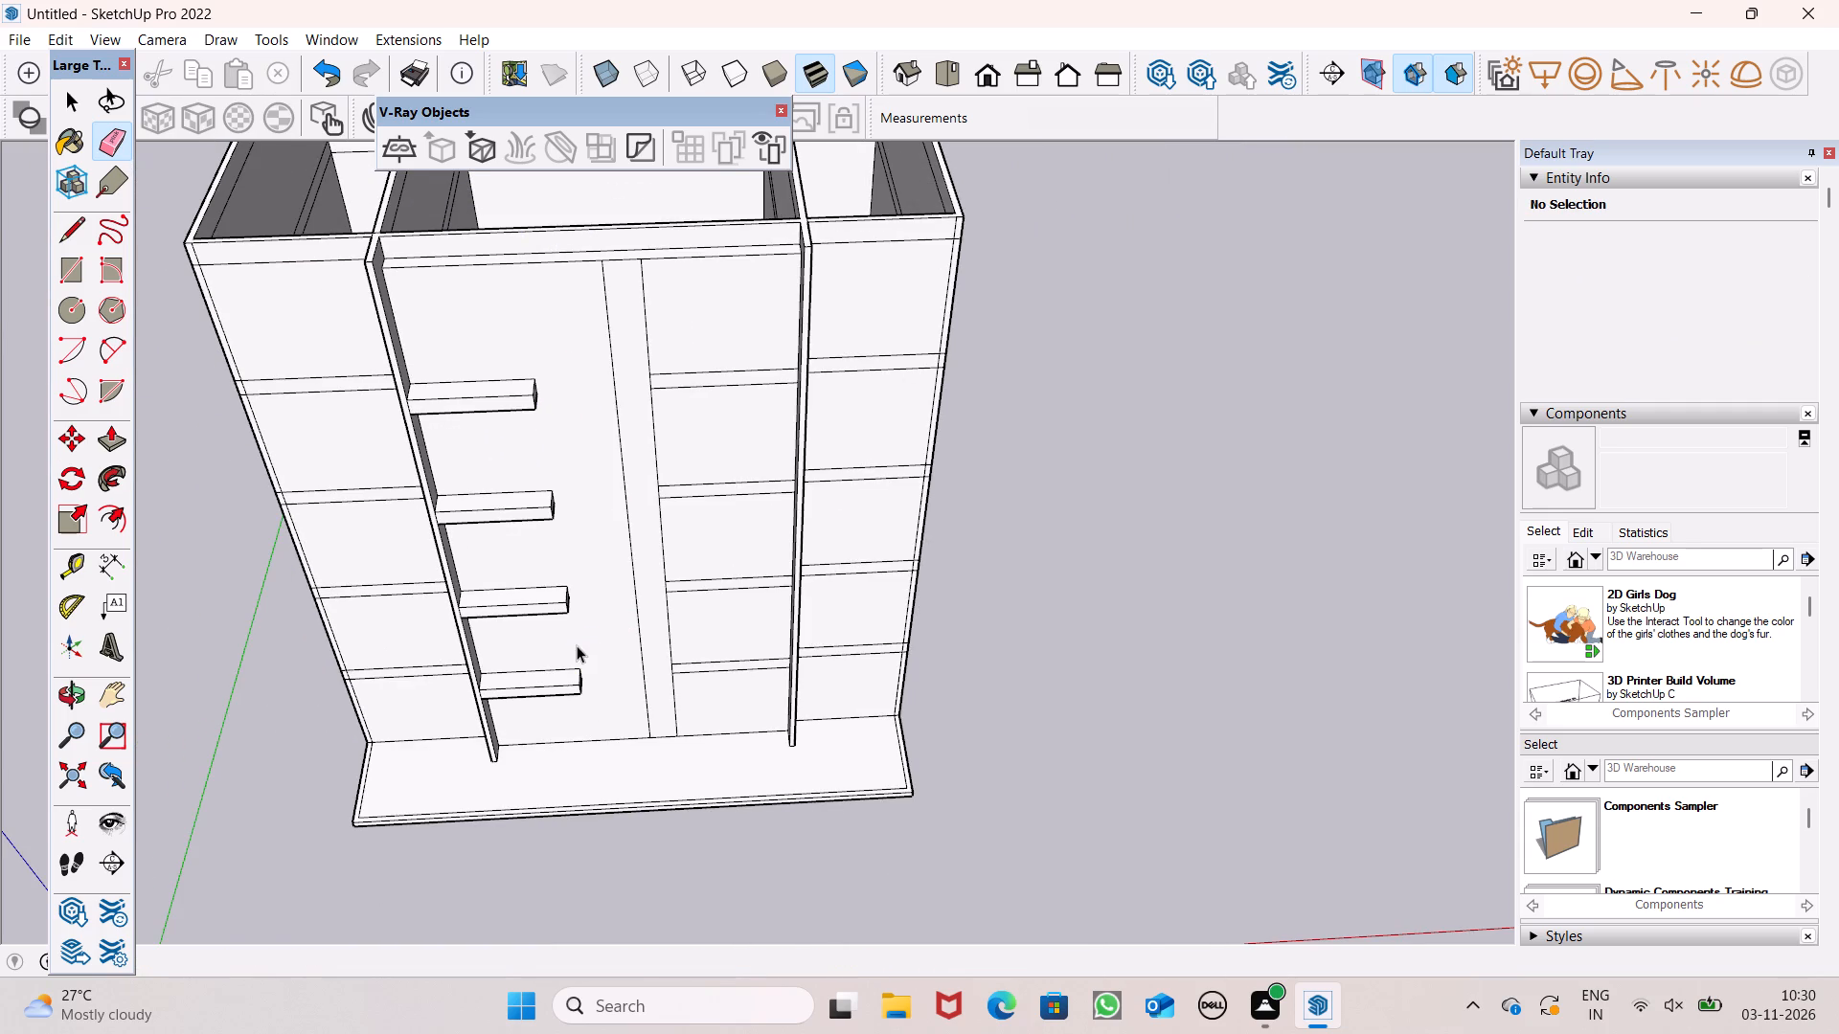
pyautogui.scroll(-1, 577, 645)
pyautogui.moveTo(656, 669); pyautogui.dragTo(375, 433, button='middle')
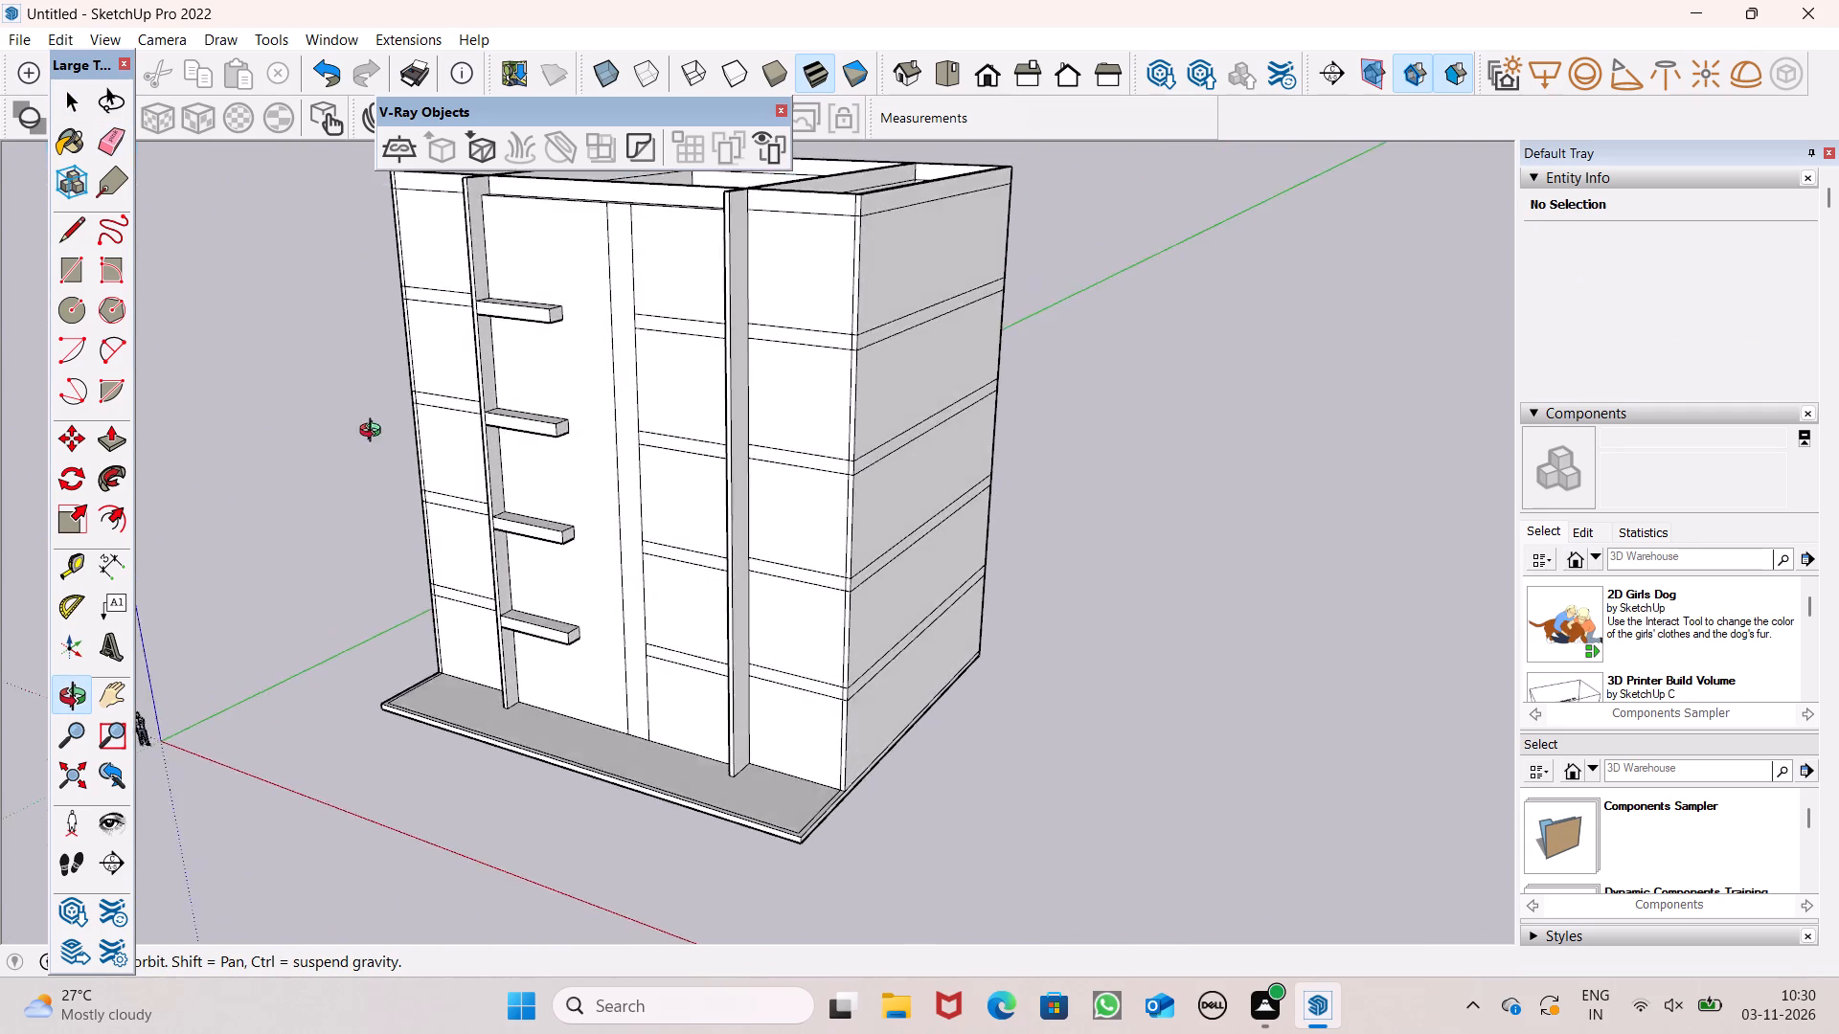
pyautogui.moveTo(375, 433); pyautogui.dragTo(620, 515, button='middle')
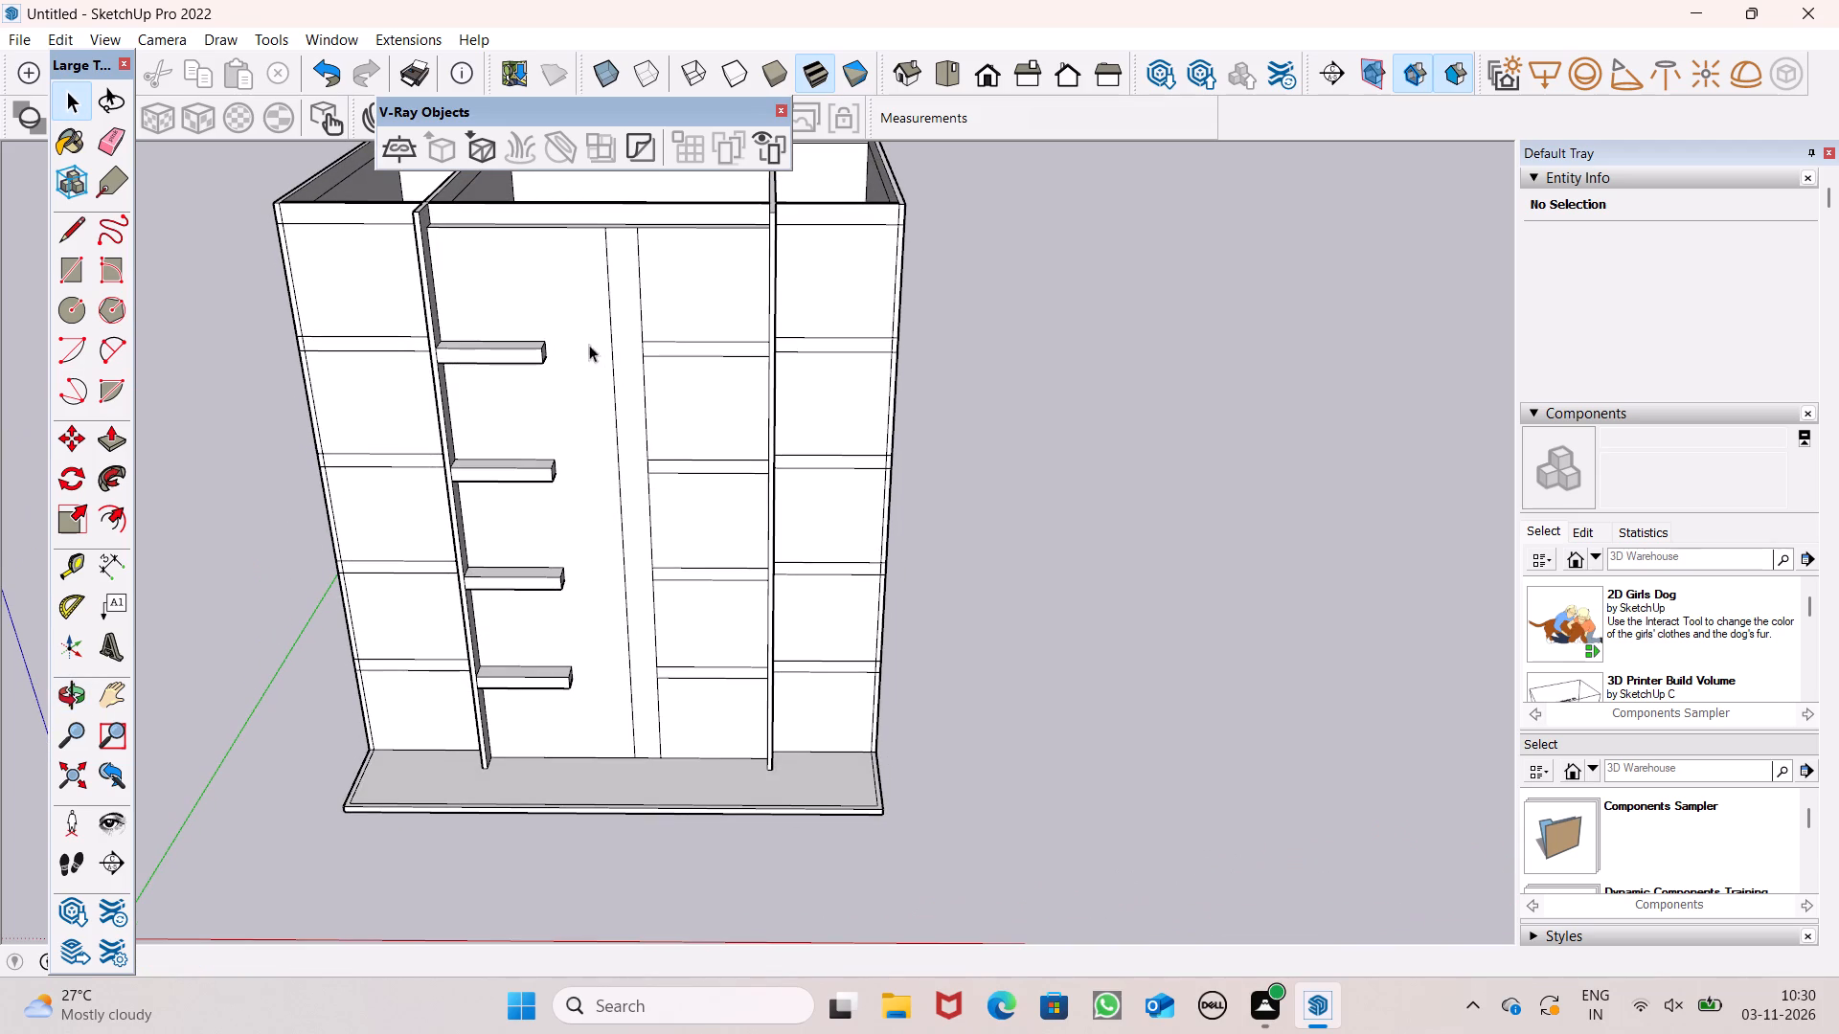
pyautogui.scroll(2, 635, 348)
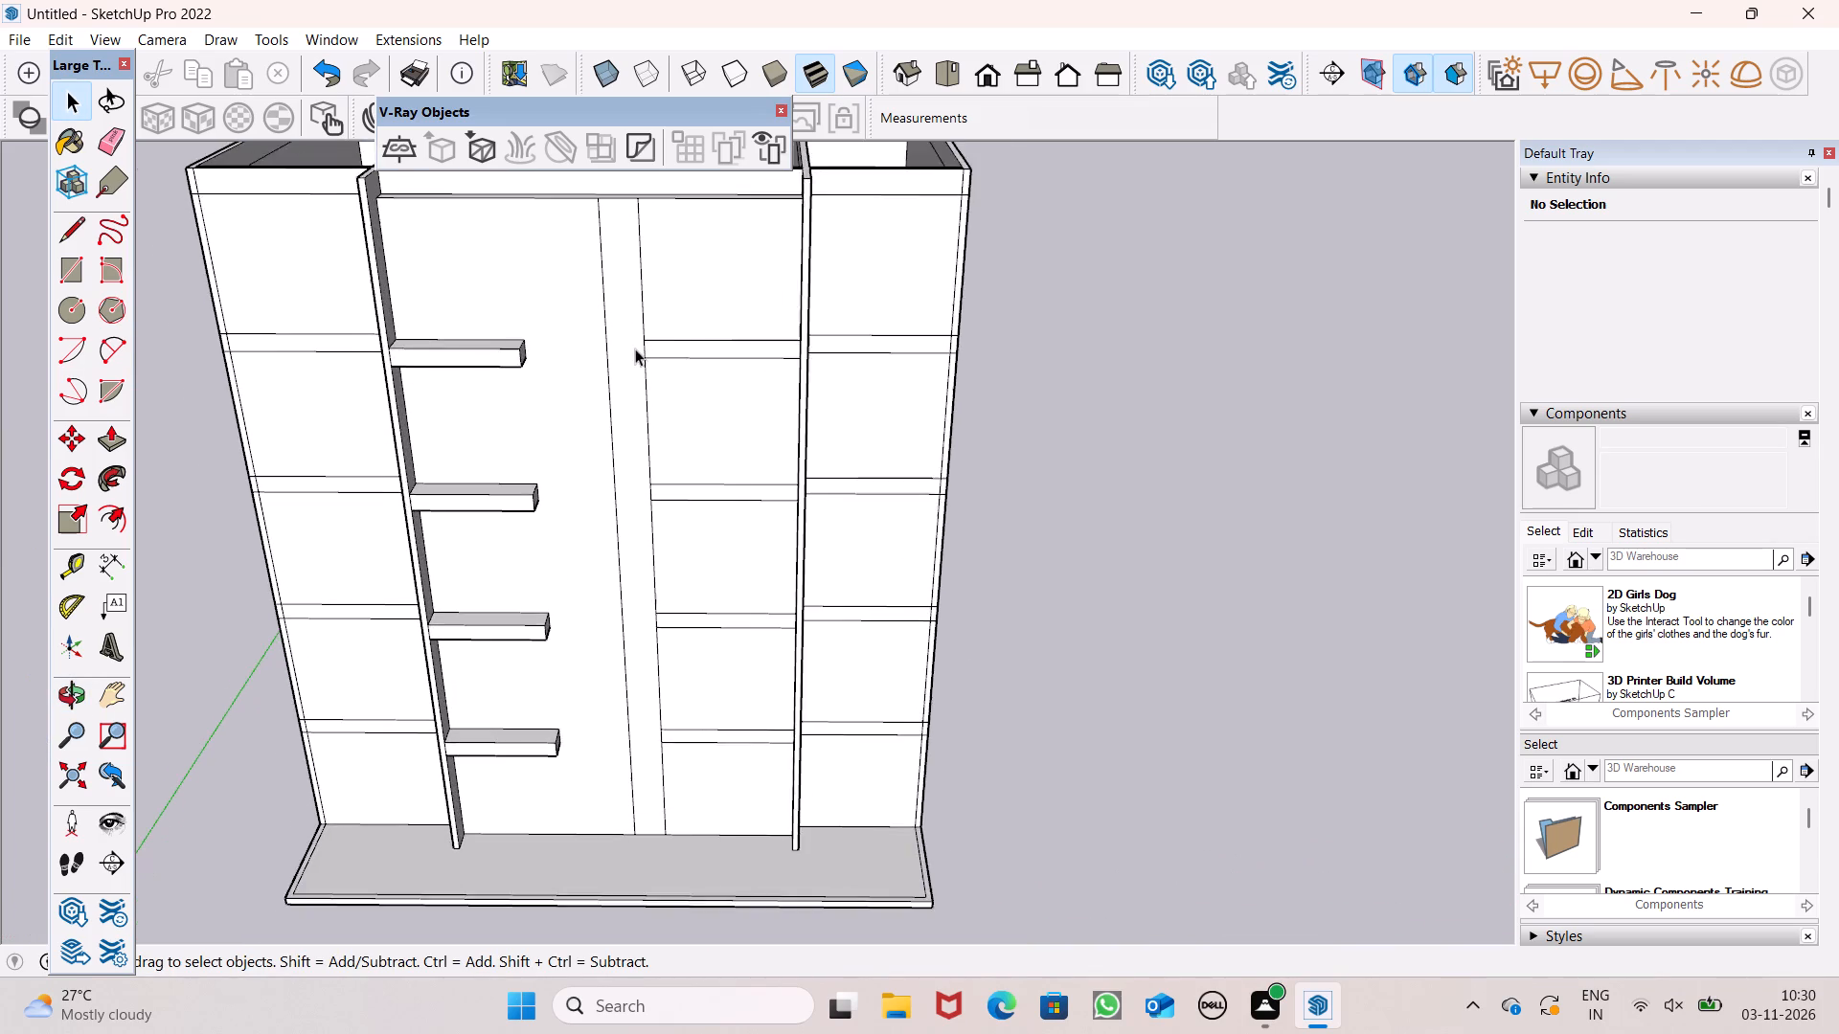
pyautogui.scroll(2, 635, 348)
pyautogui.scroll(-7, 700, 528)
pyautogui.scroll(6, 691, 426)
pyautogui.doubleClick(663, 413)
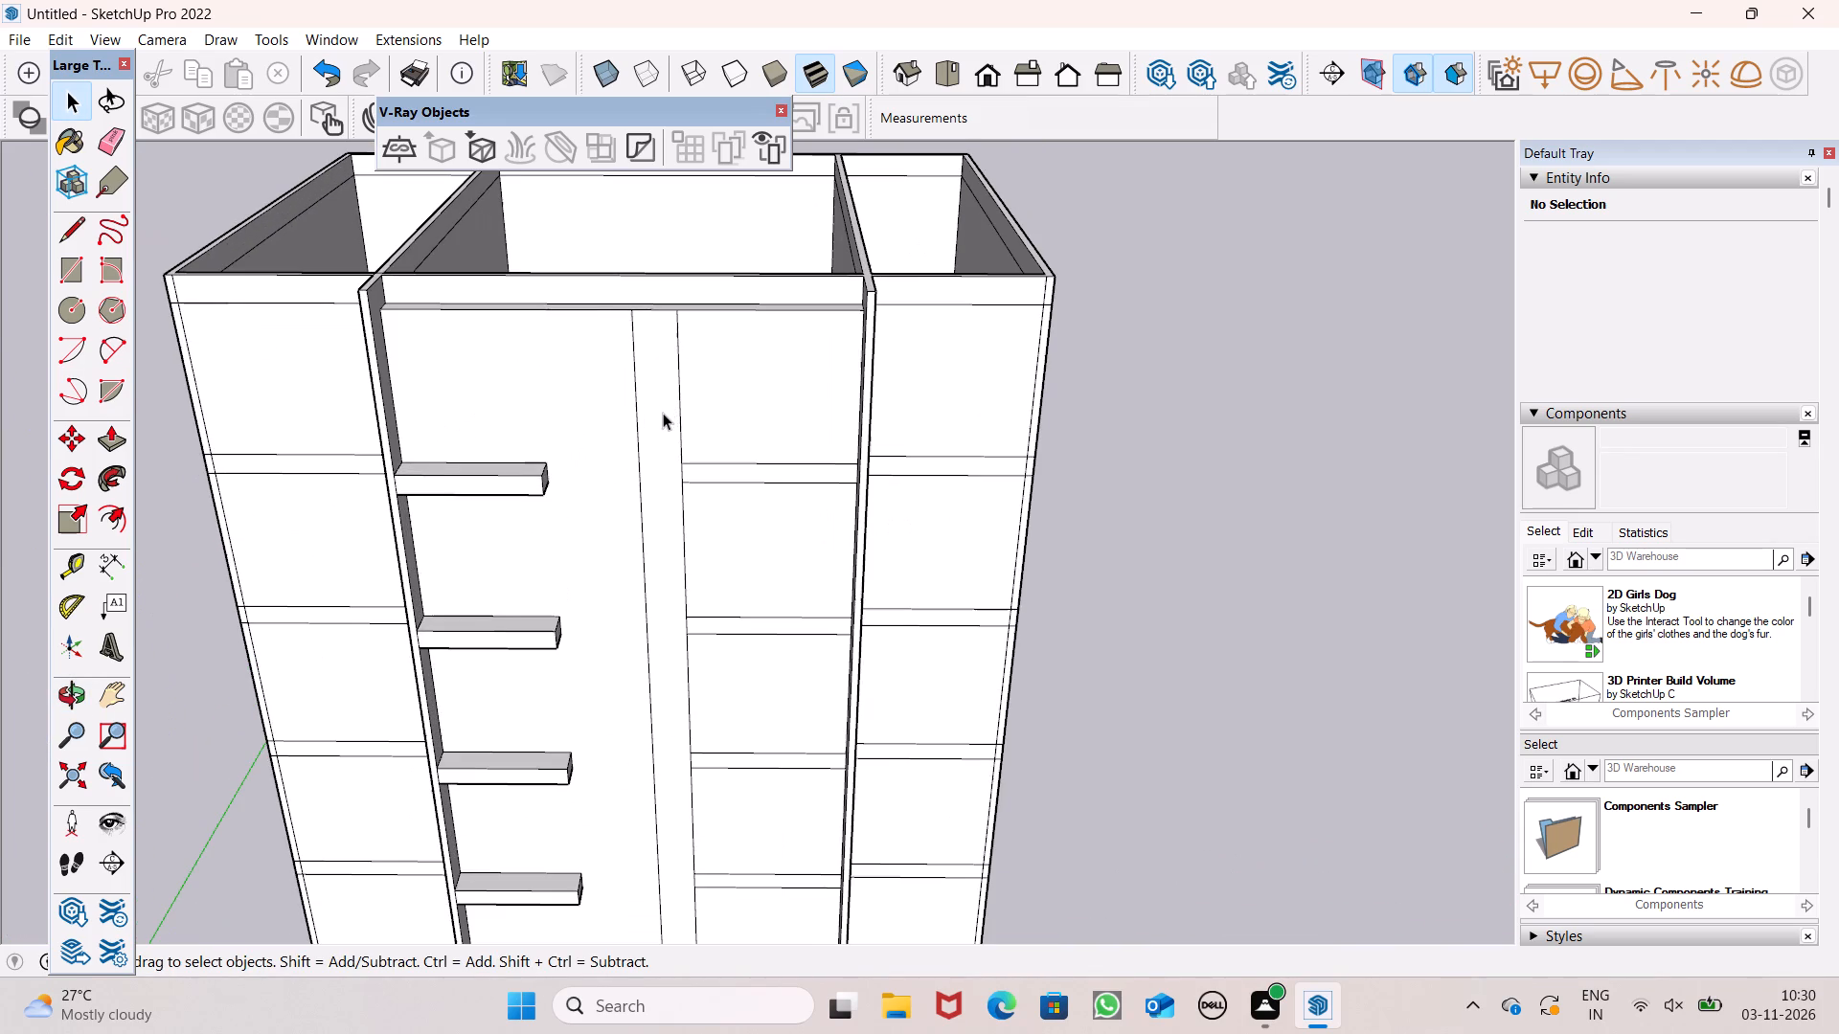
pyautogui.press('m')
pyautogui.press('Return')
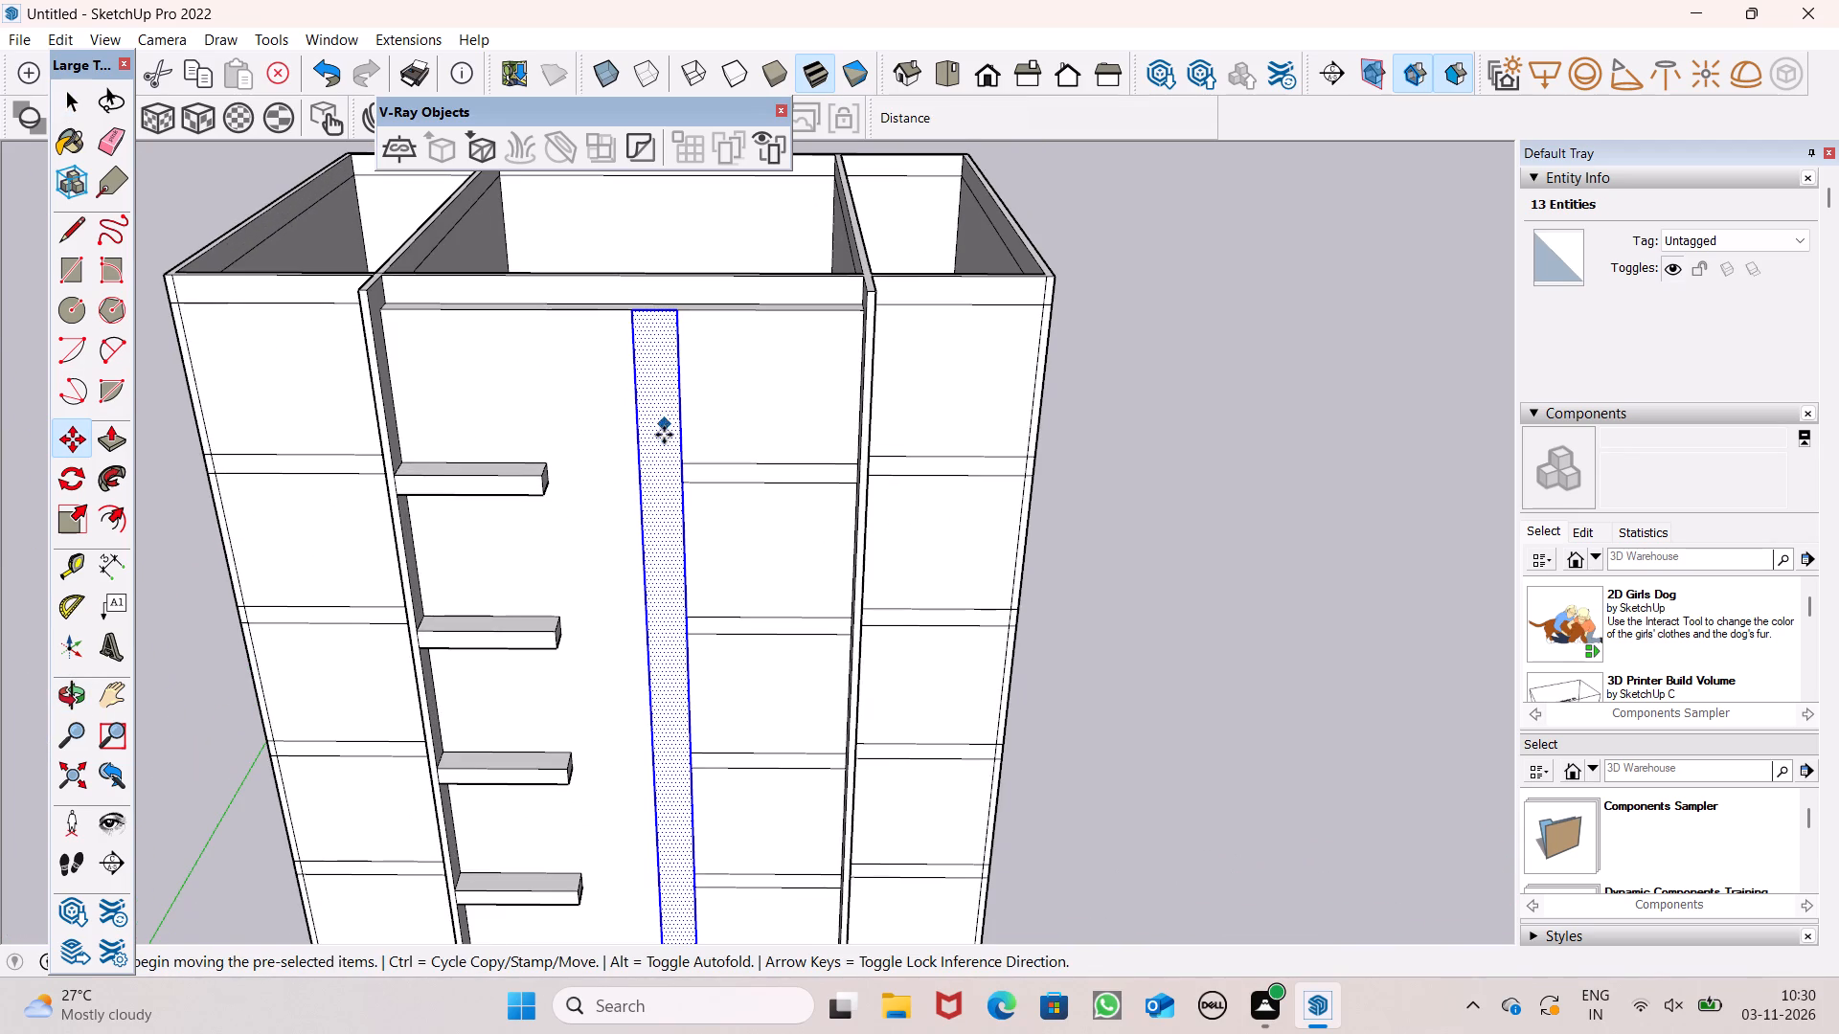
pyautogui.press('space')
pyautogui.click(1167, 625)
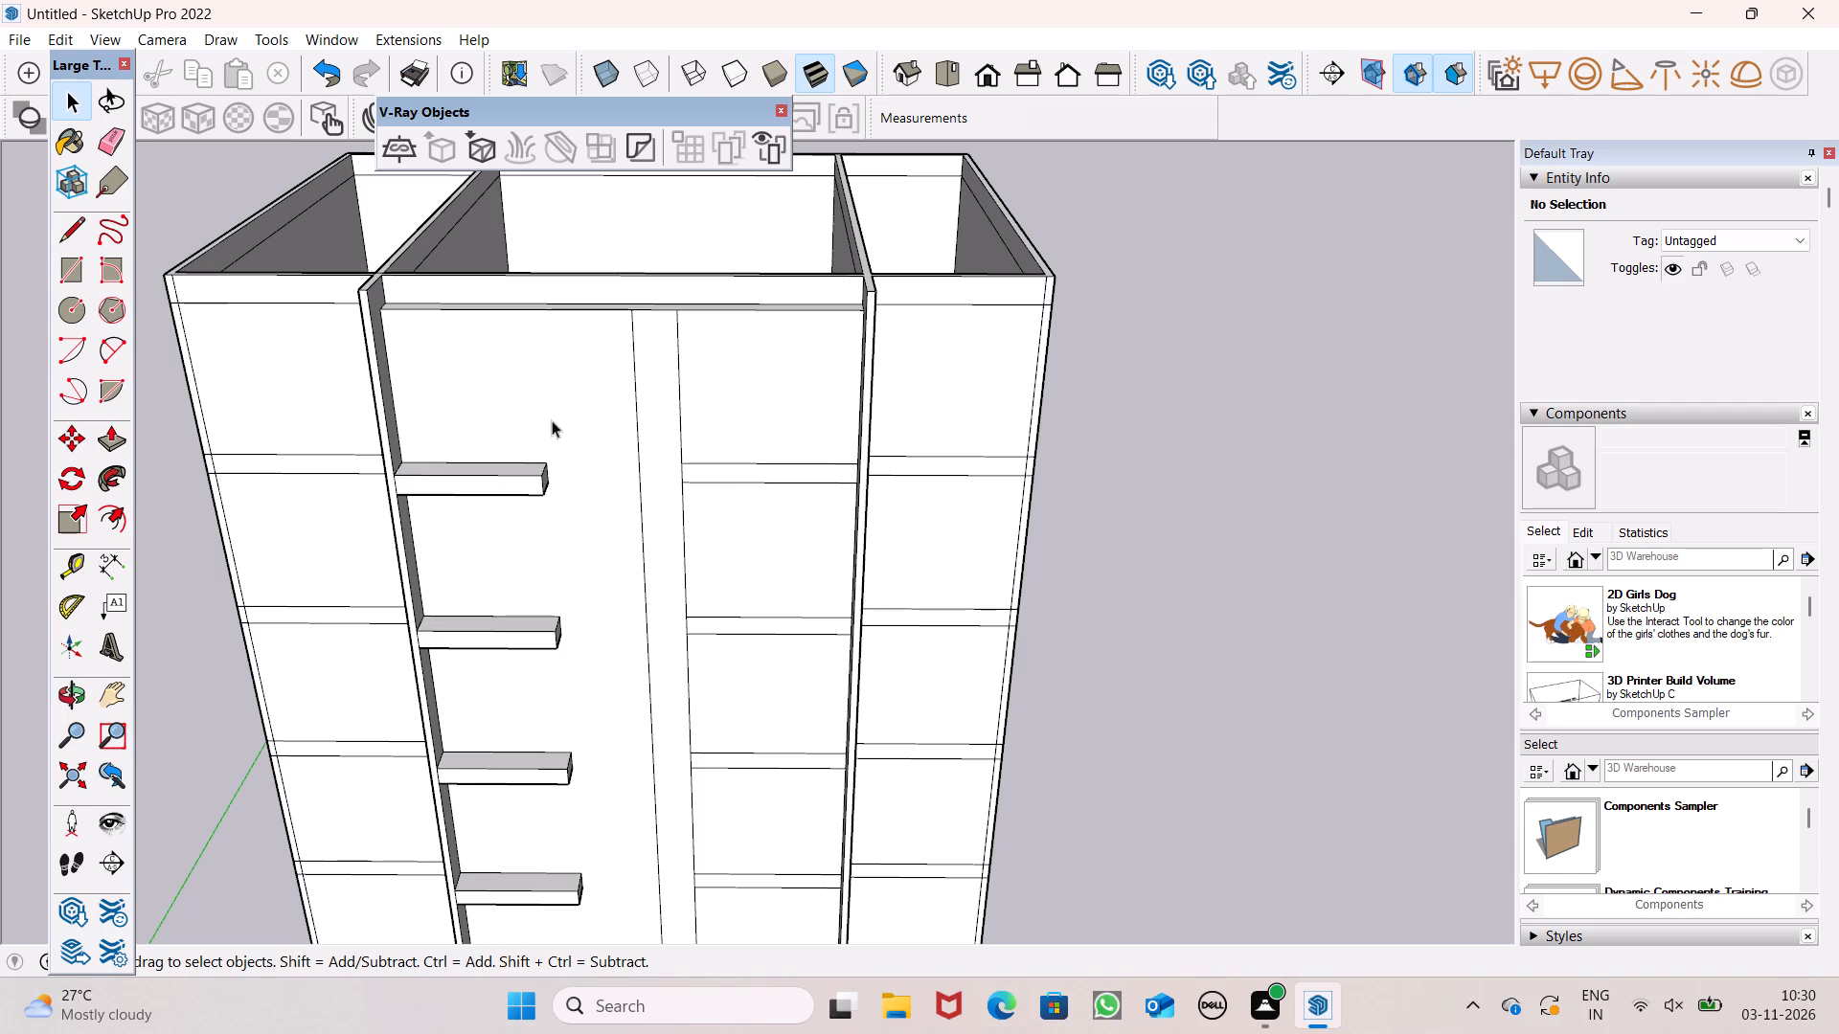
# Draw a vertical line just inside the remaining strip's left edge, from the underside of the top band down to the base slab.
pyautogui.scroll(-1, 857, 495)
pyautogui.moveTo(709, 501); pyautogui.dragTo(648, 553, button='middle')
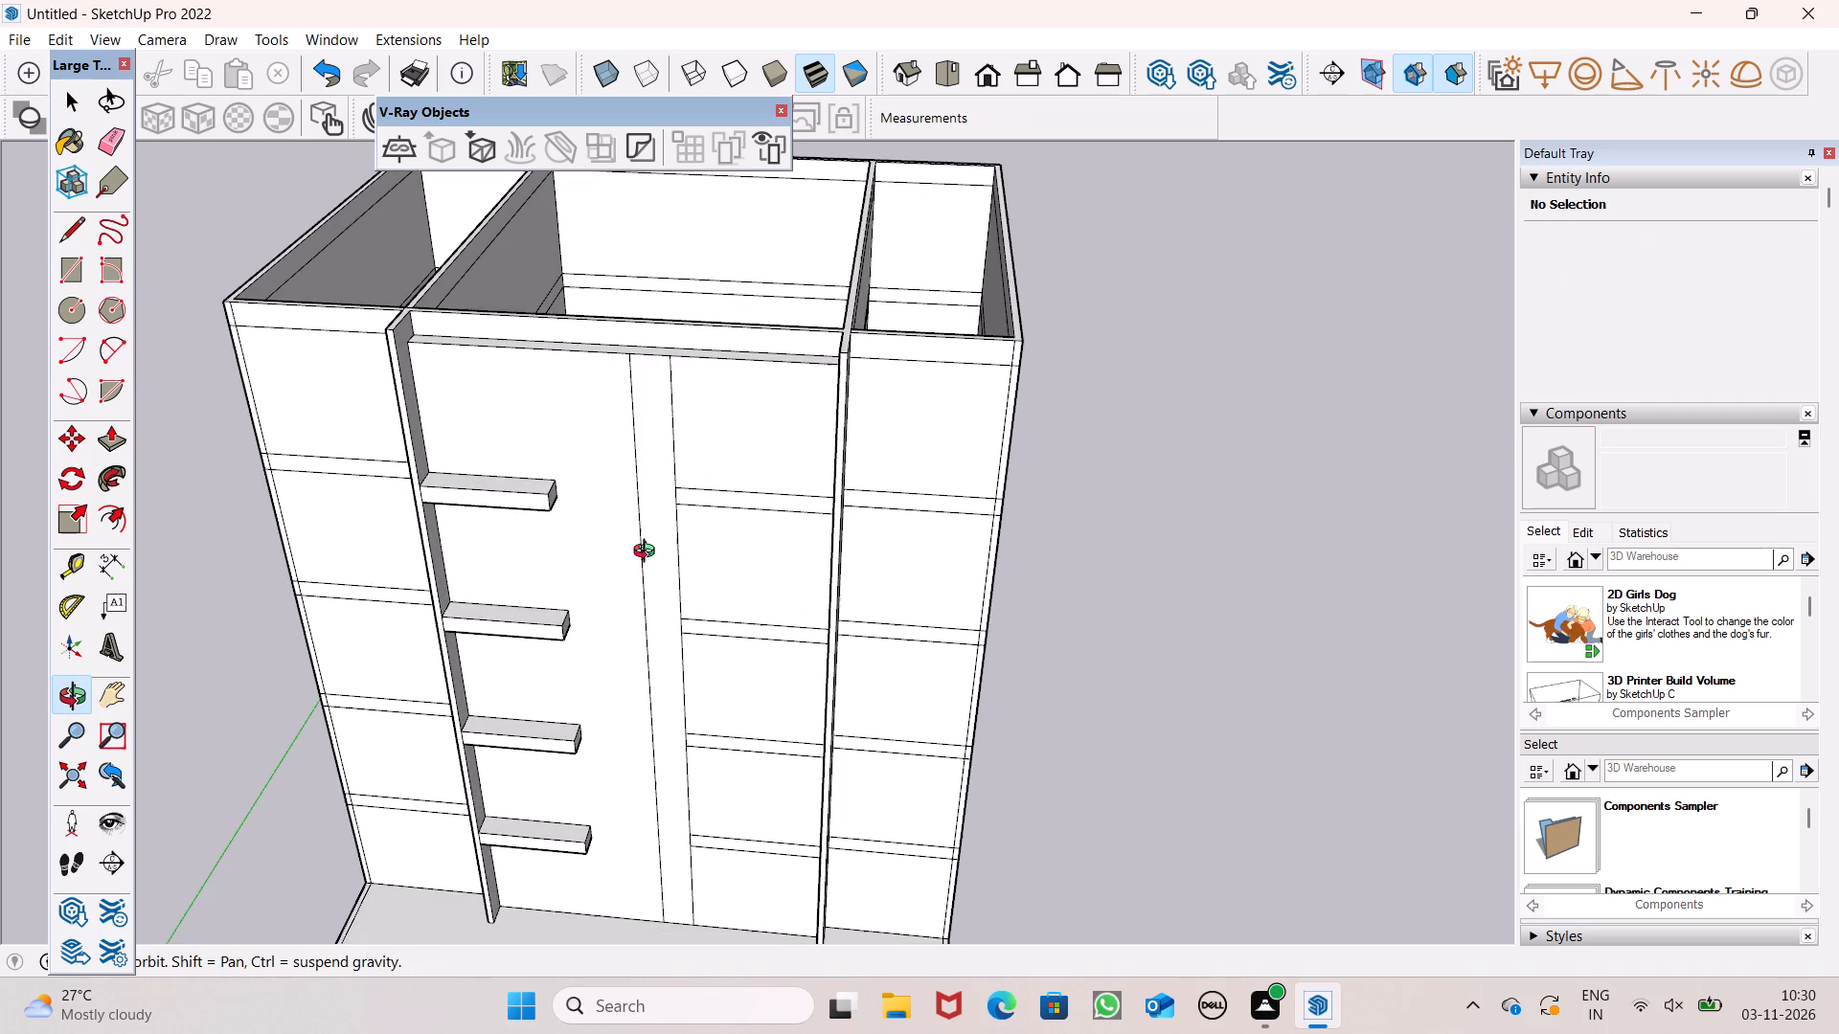
pyautogui.moveTo(648, 553); pyautogui.dragTo(859, 394, button='middle')
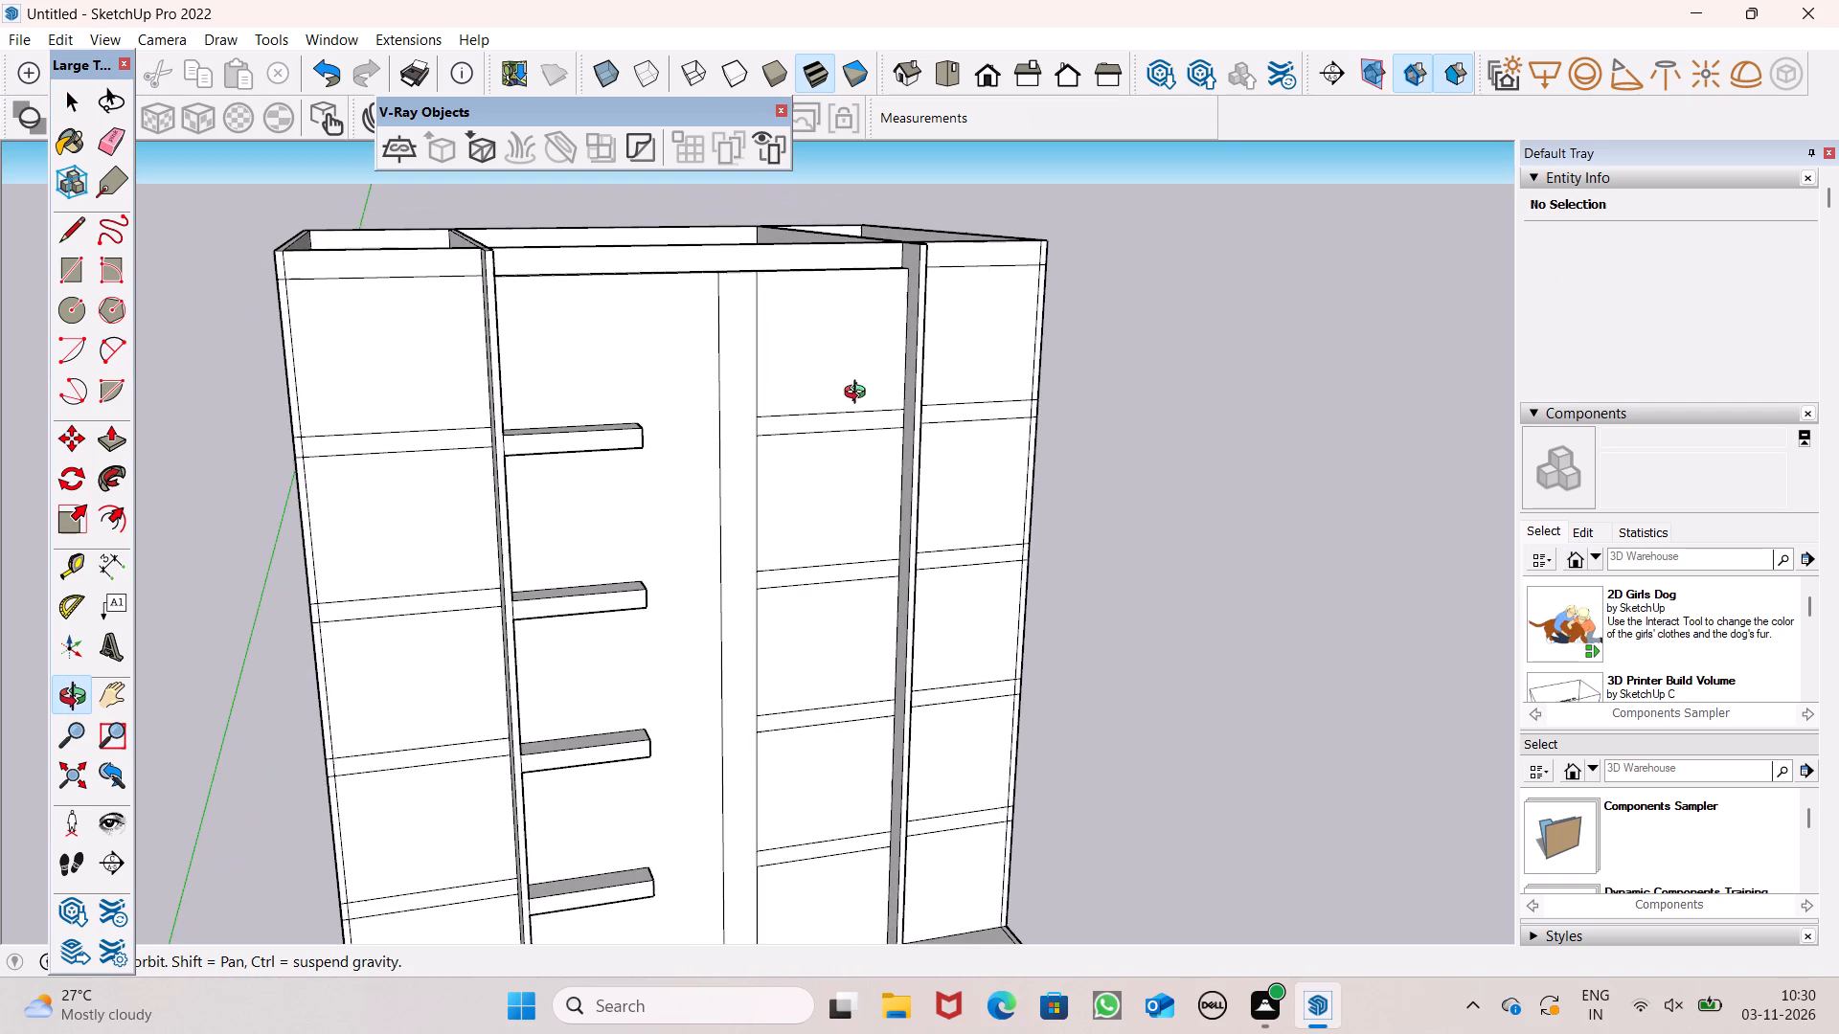
pyautogui.moveTo(859, 394); pyautogui.dragTo(767, 493, button='middle')
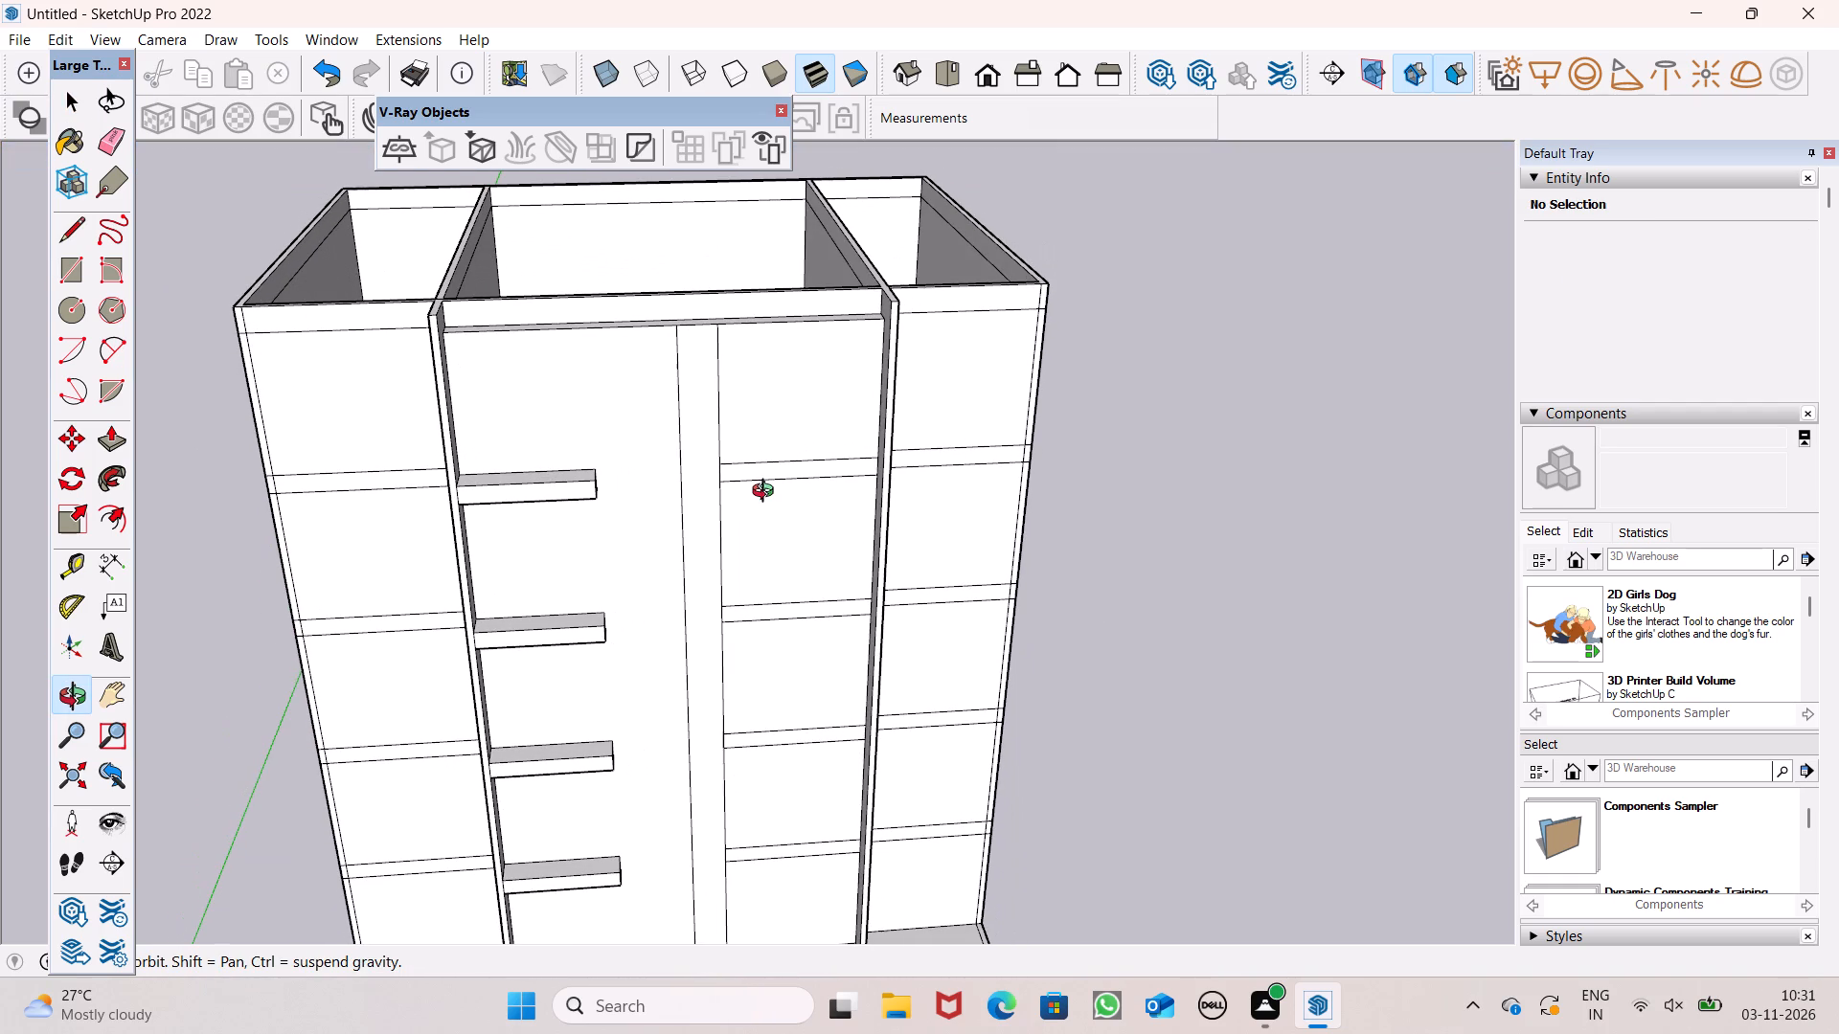
pyautogui.moveTo(767, 493); pyautogui.dragTo(735, 519, button='middle')
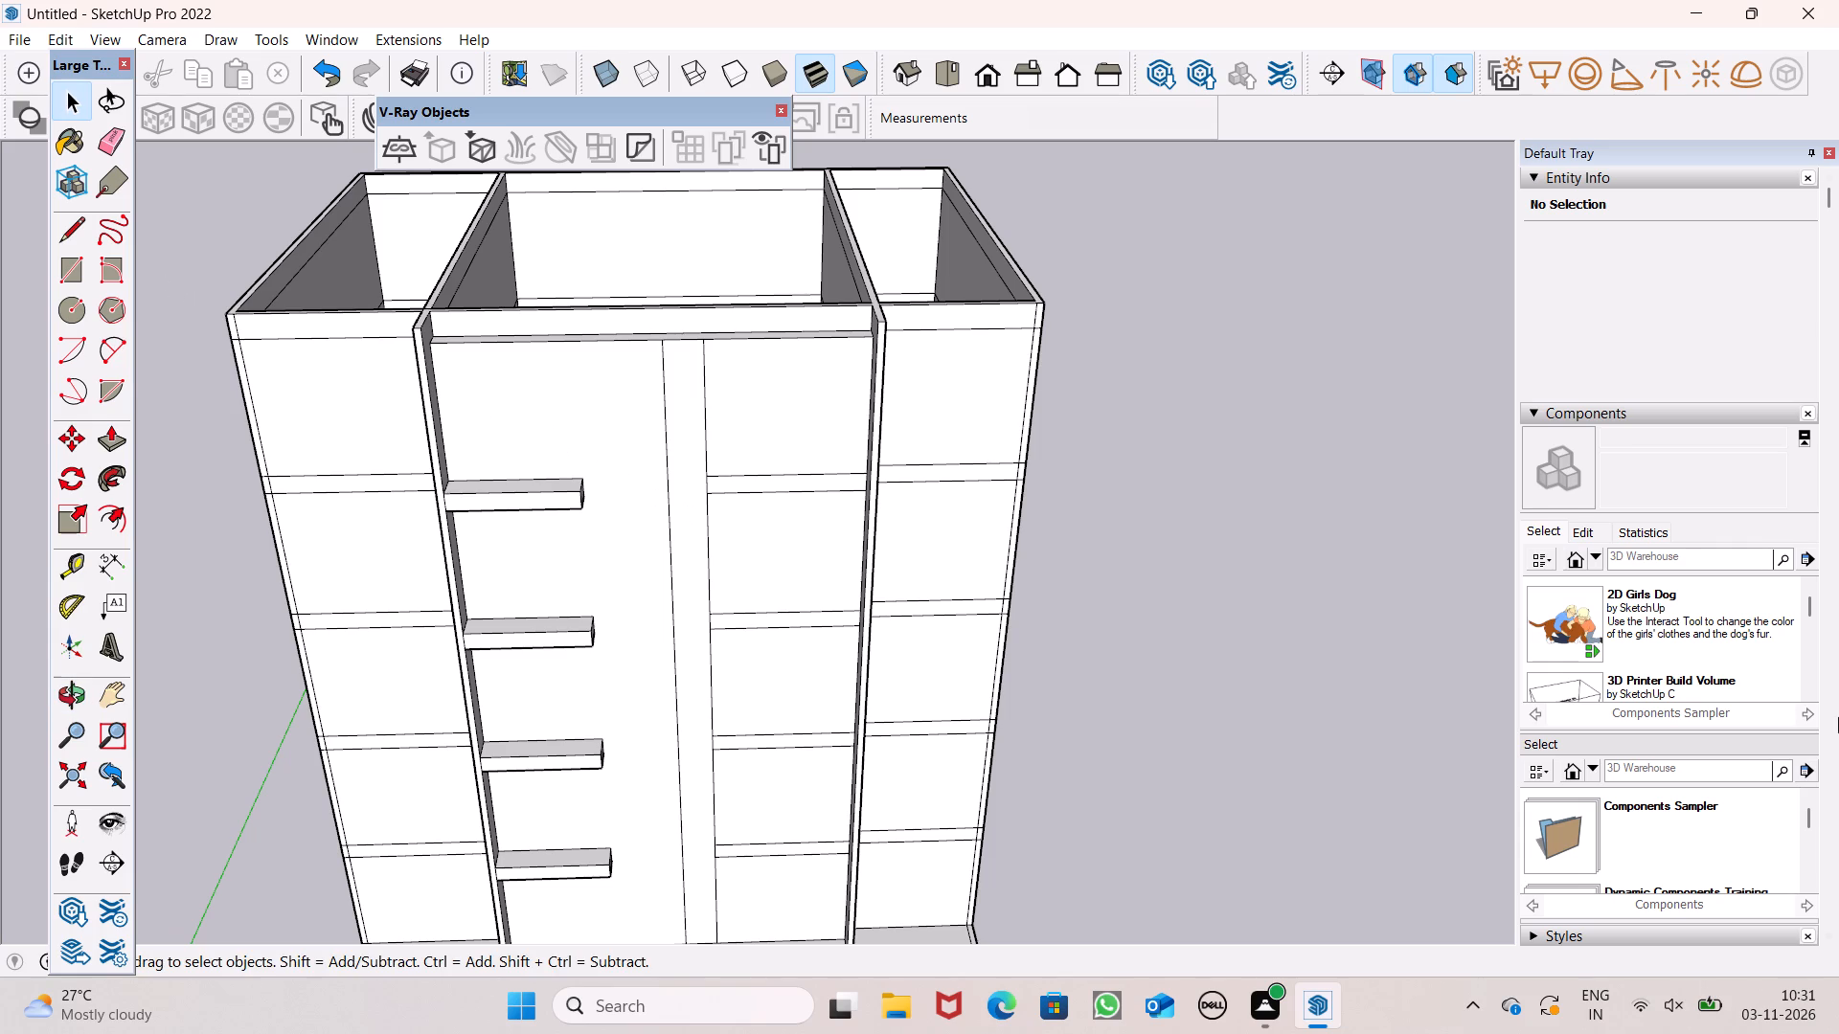
pyautogui.click(63, 241)
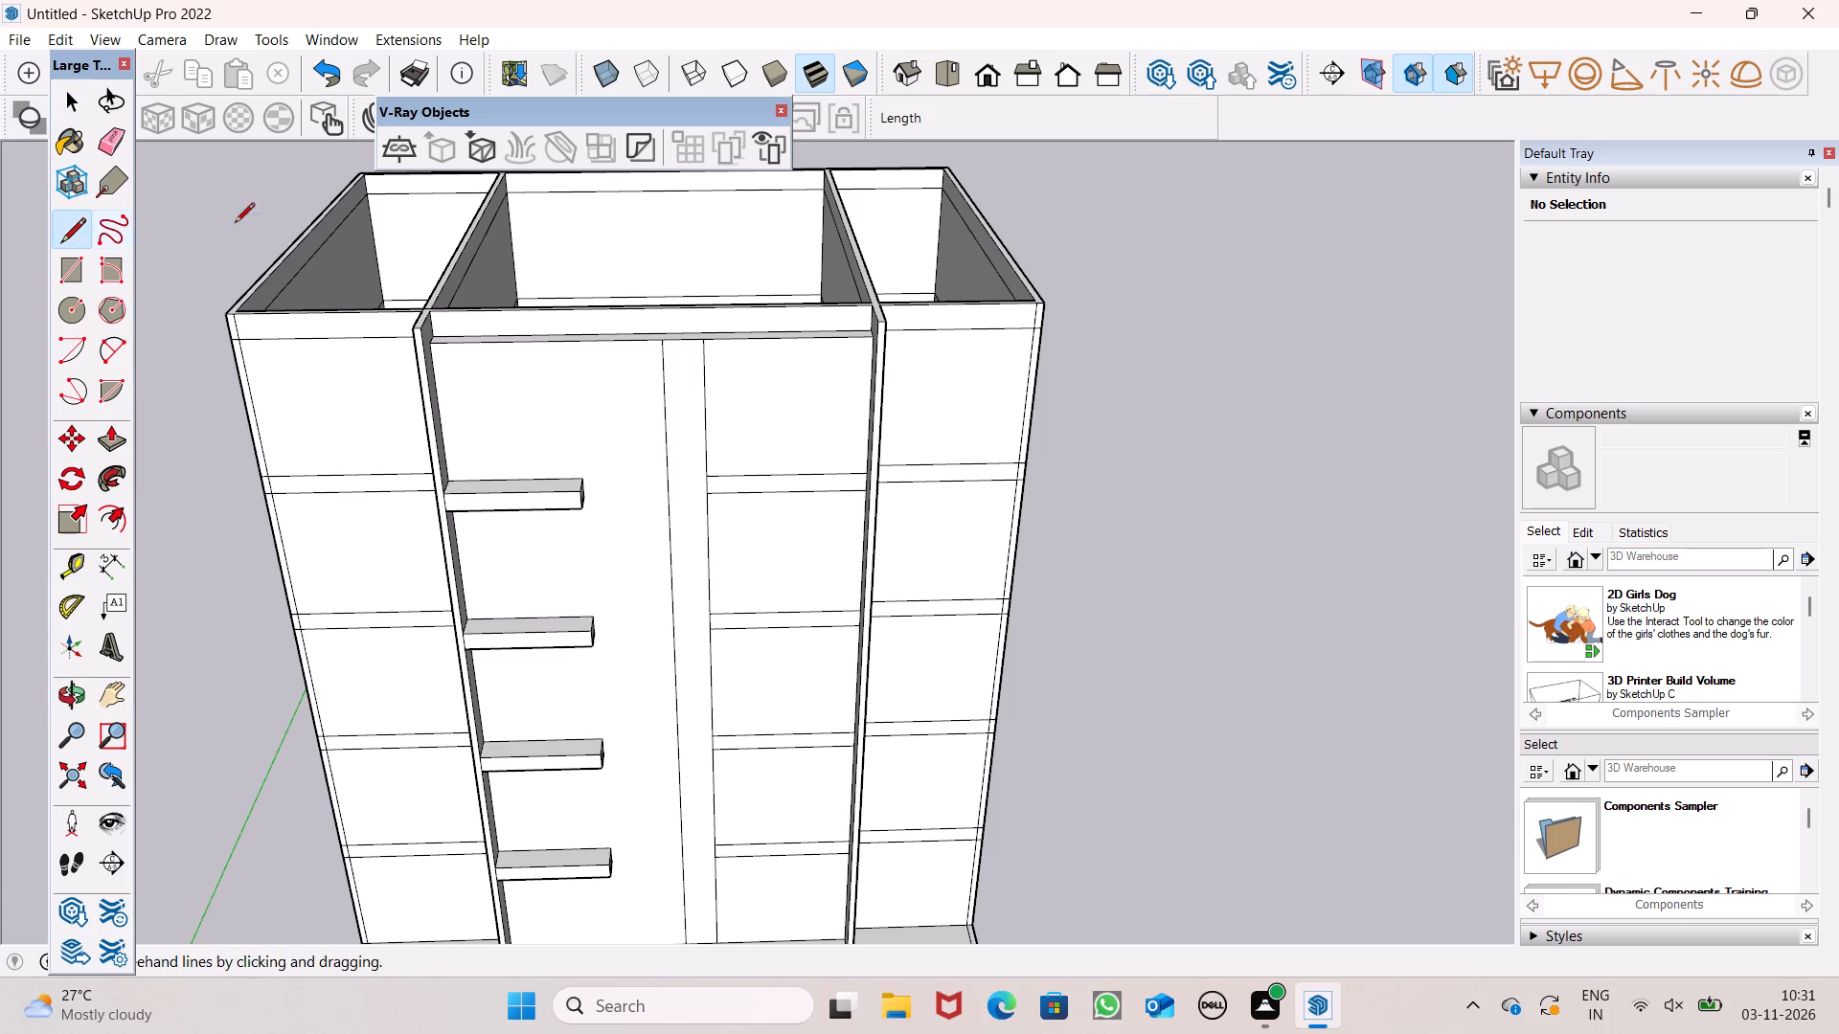
pyautogui.scroll(-1, 505, 281)
pyautogui.scroll(13, 650, 379)
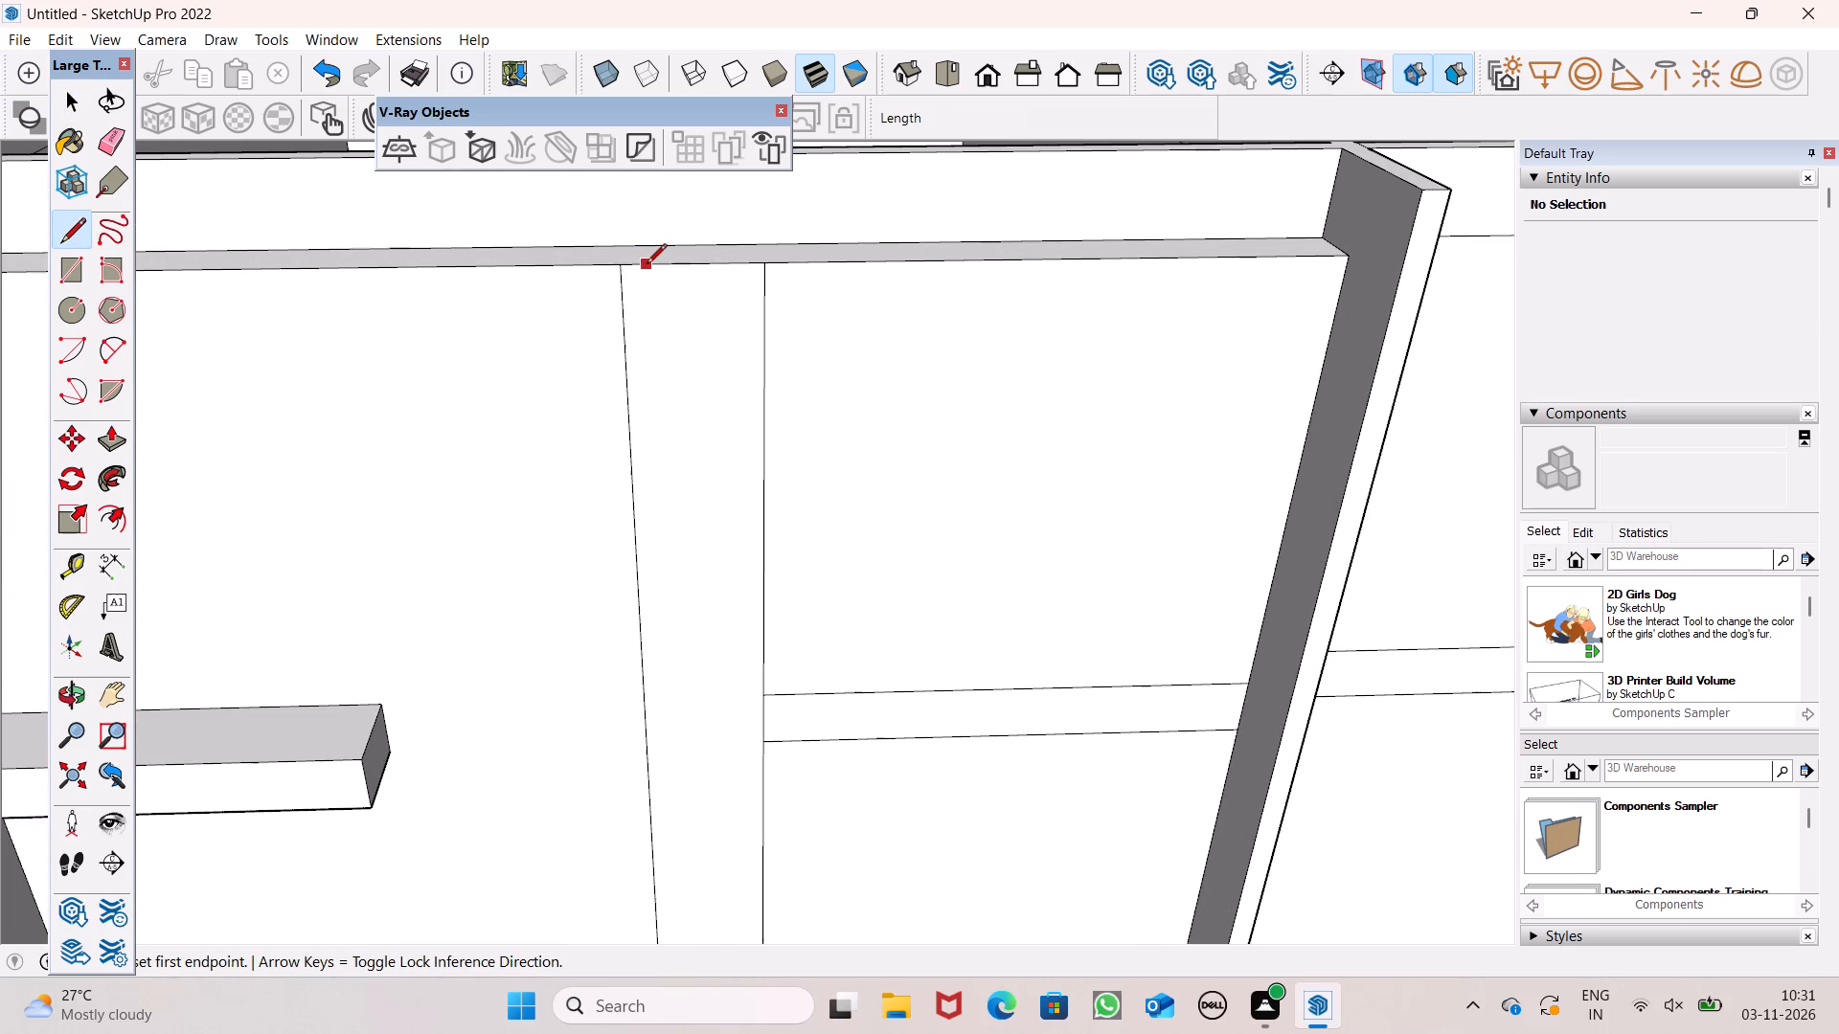
pyautogui.click(649, 264)
pyautogui.scroll(-7, 630, 269)
pyautogui.scroll(-2, 682, 575)
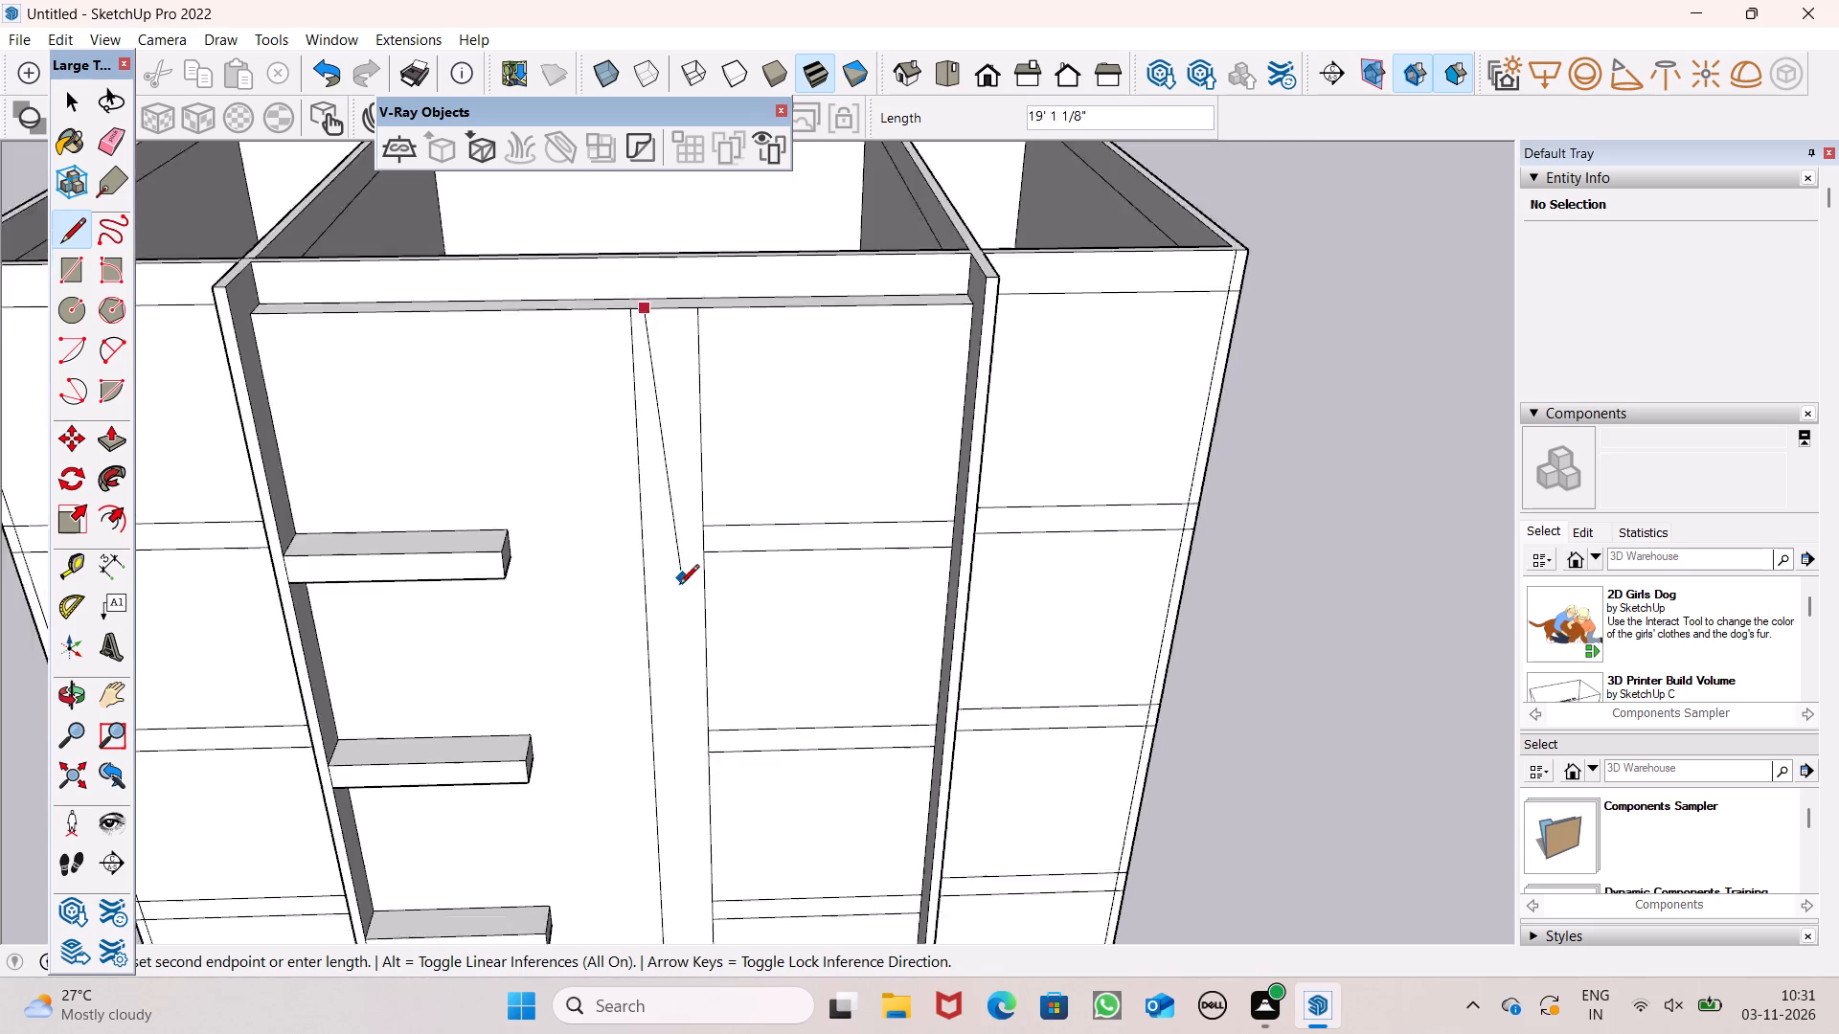
pyautogui.scroll(-5, 679, 586)
pyautogui.scroll(-7, 649, 768)
pyautogui.scroll(7, 671, 866)
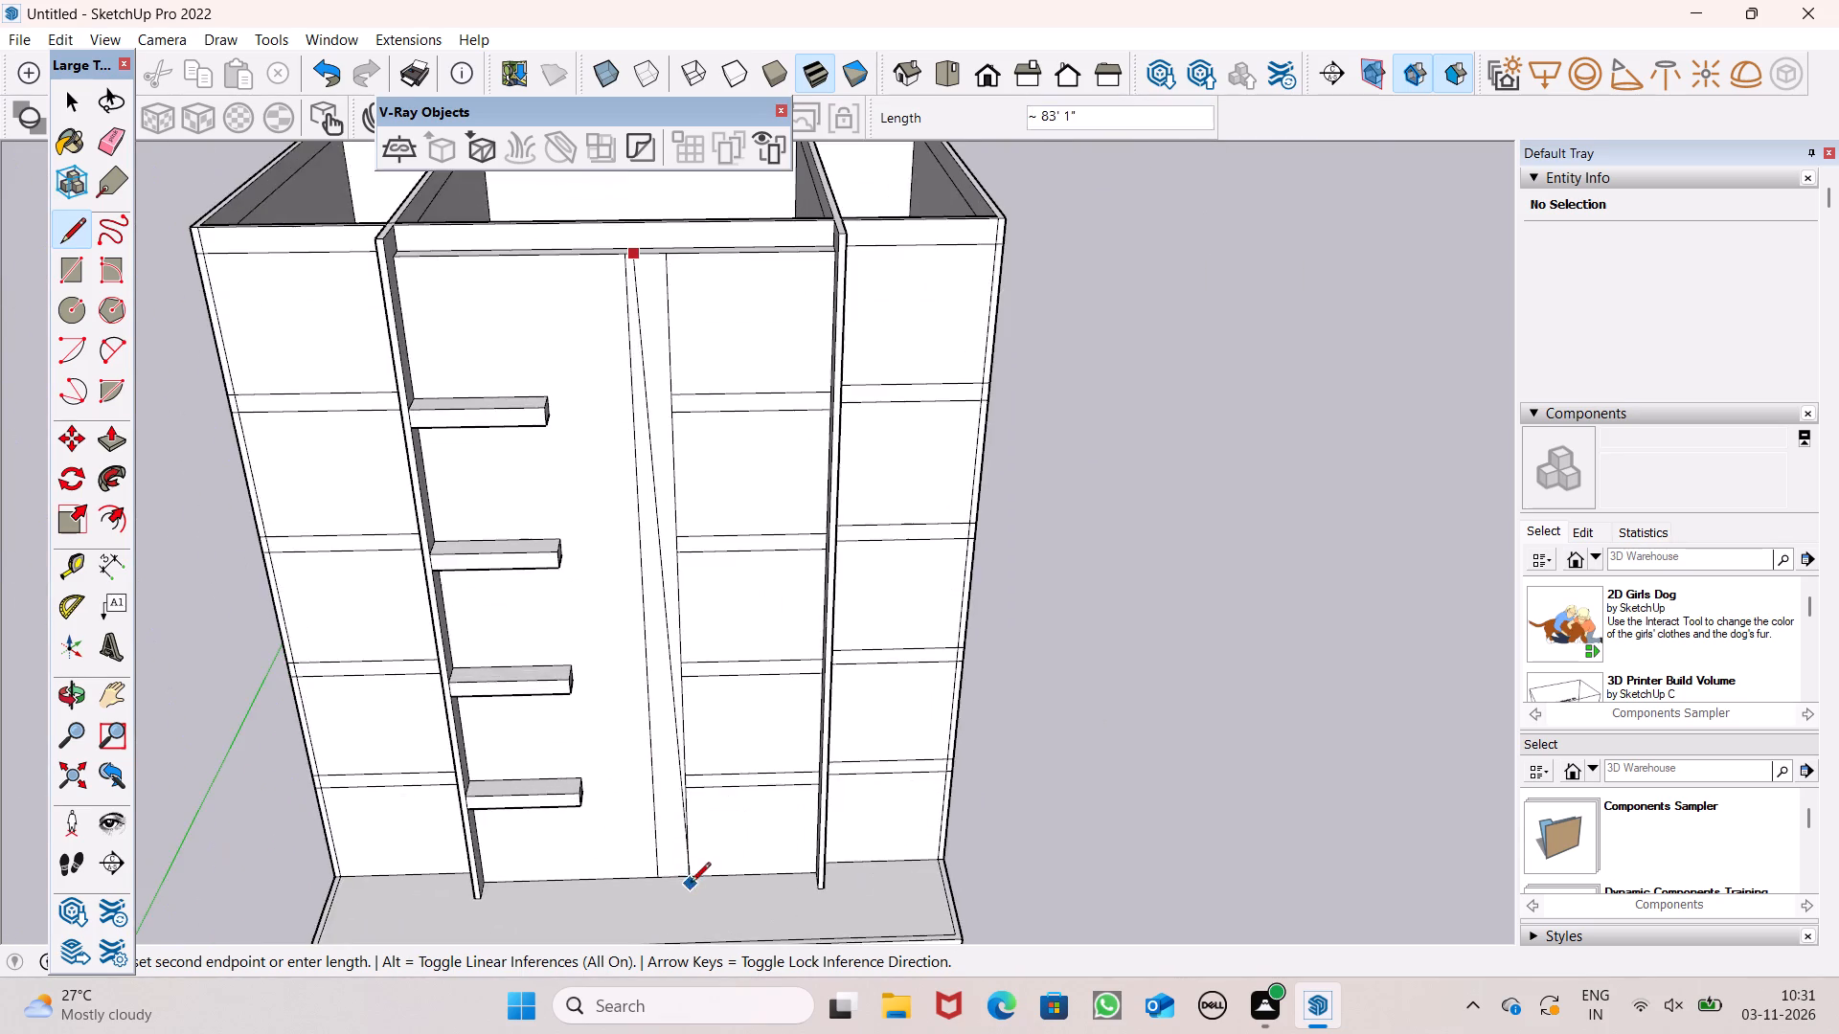
pyautogui.scroll(13, 691, 884)
pyautogui.click(679, 862)
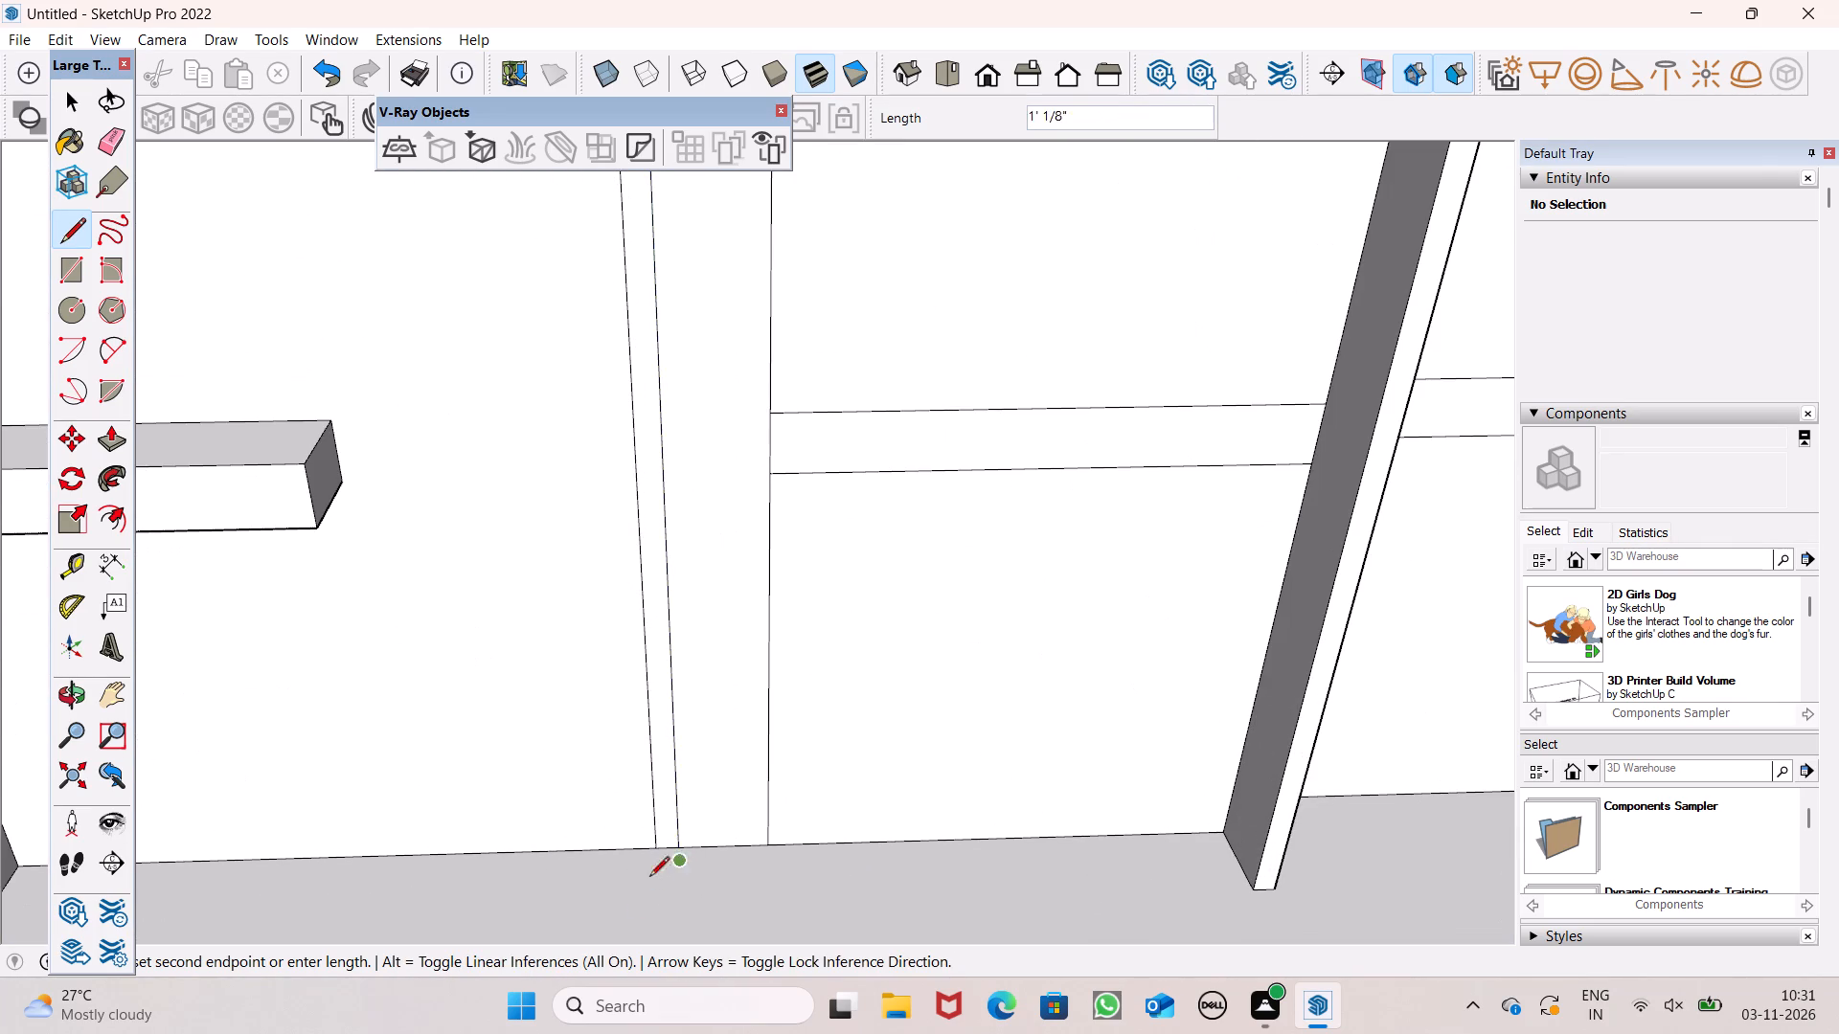
# Delete the remaining strip's old left edge beside the newly drawn line.
pyautogui.scroll(-4, 642, 913)
pyautogui.press('space')
pyautogui.click(648, 858)
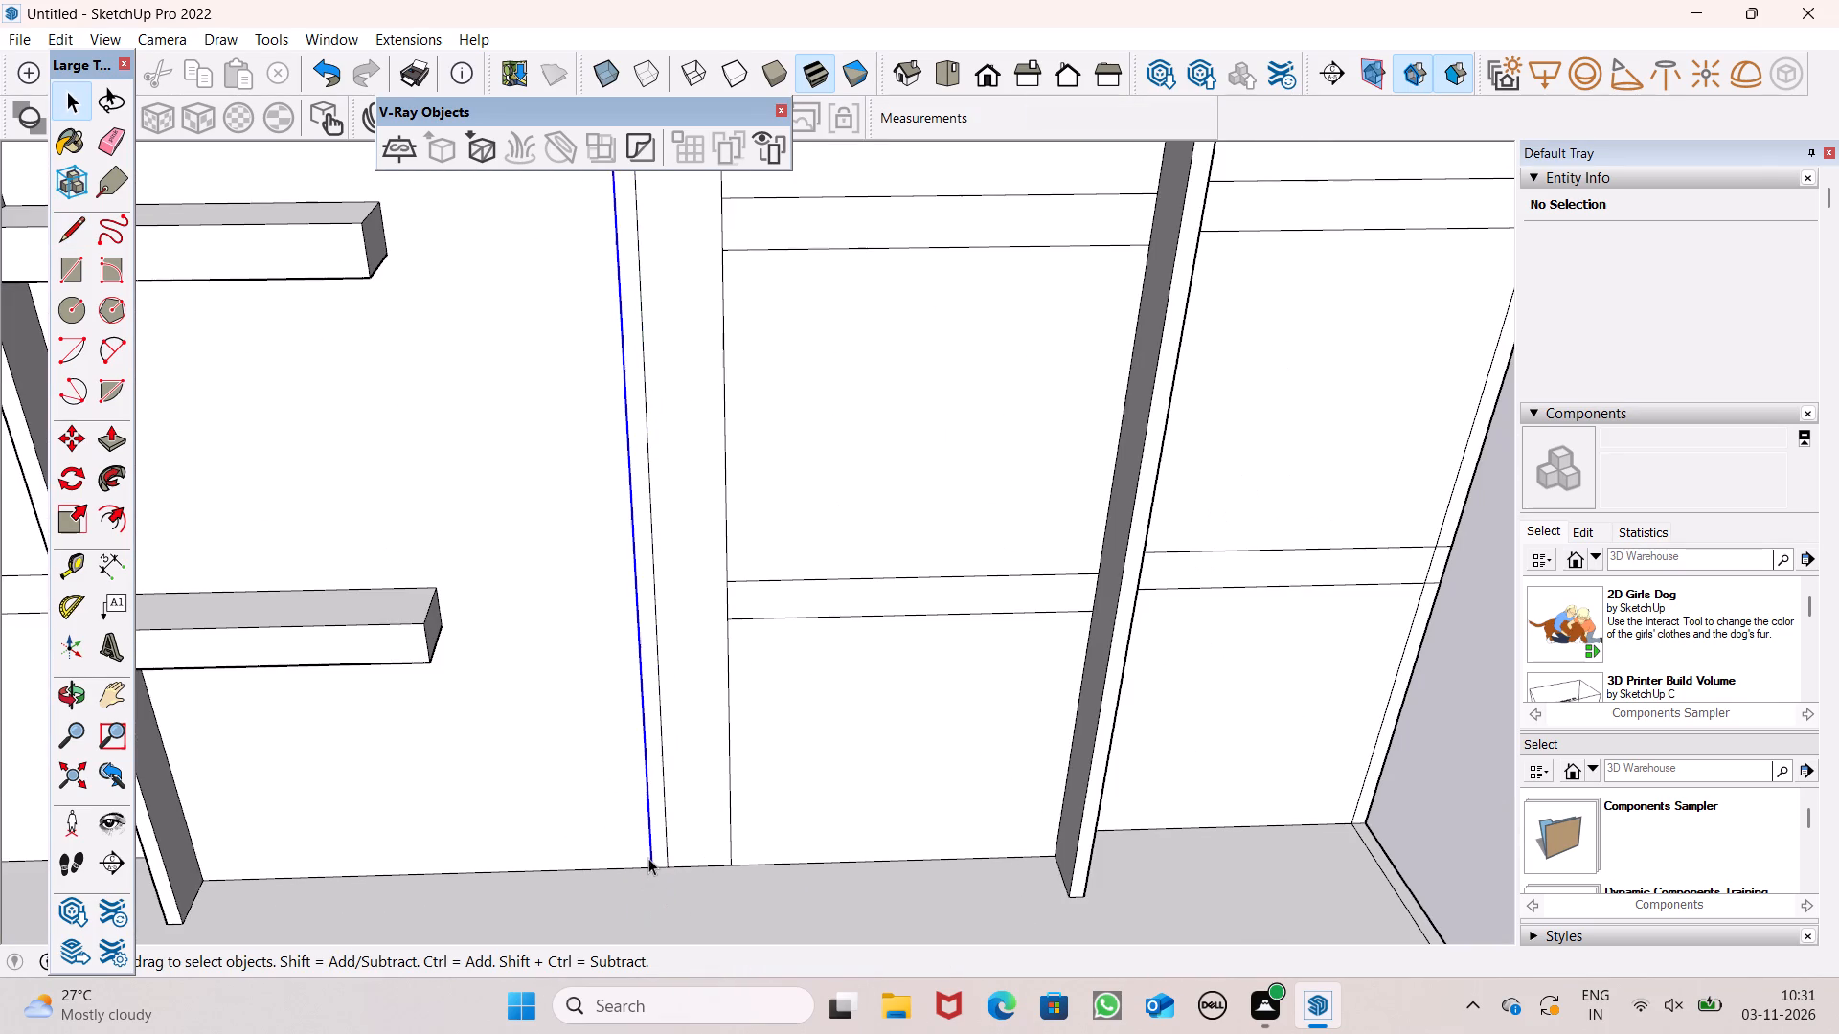
pyautogui.press('Delete')
pyautogui.scroll(-8, 657, 949)
pyautogui.scroll(-13, 721, 601)
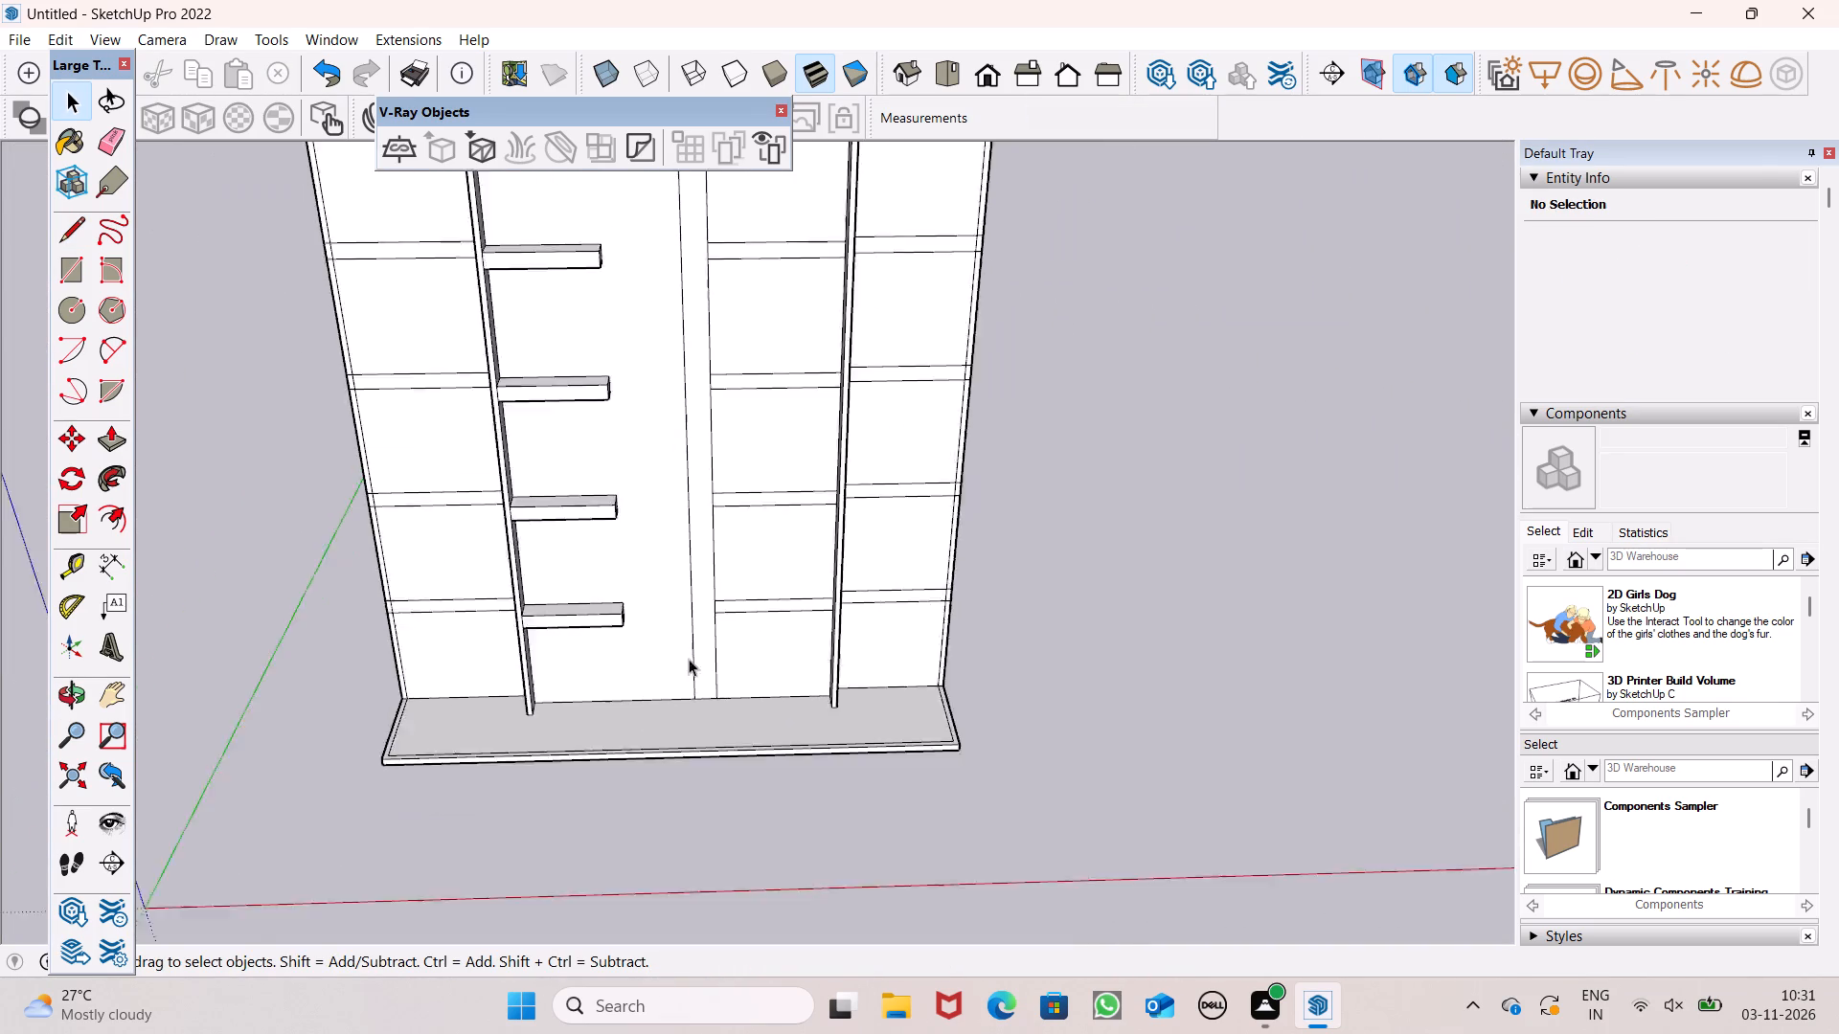
pyautogui.scroll(-2, 689, 659)
pyautogui.scroll(-3, 428, 146)
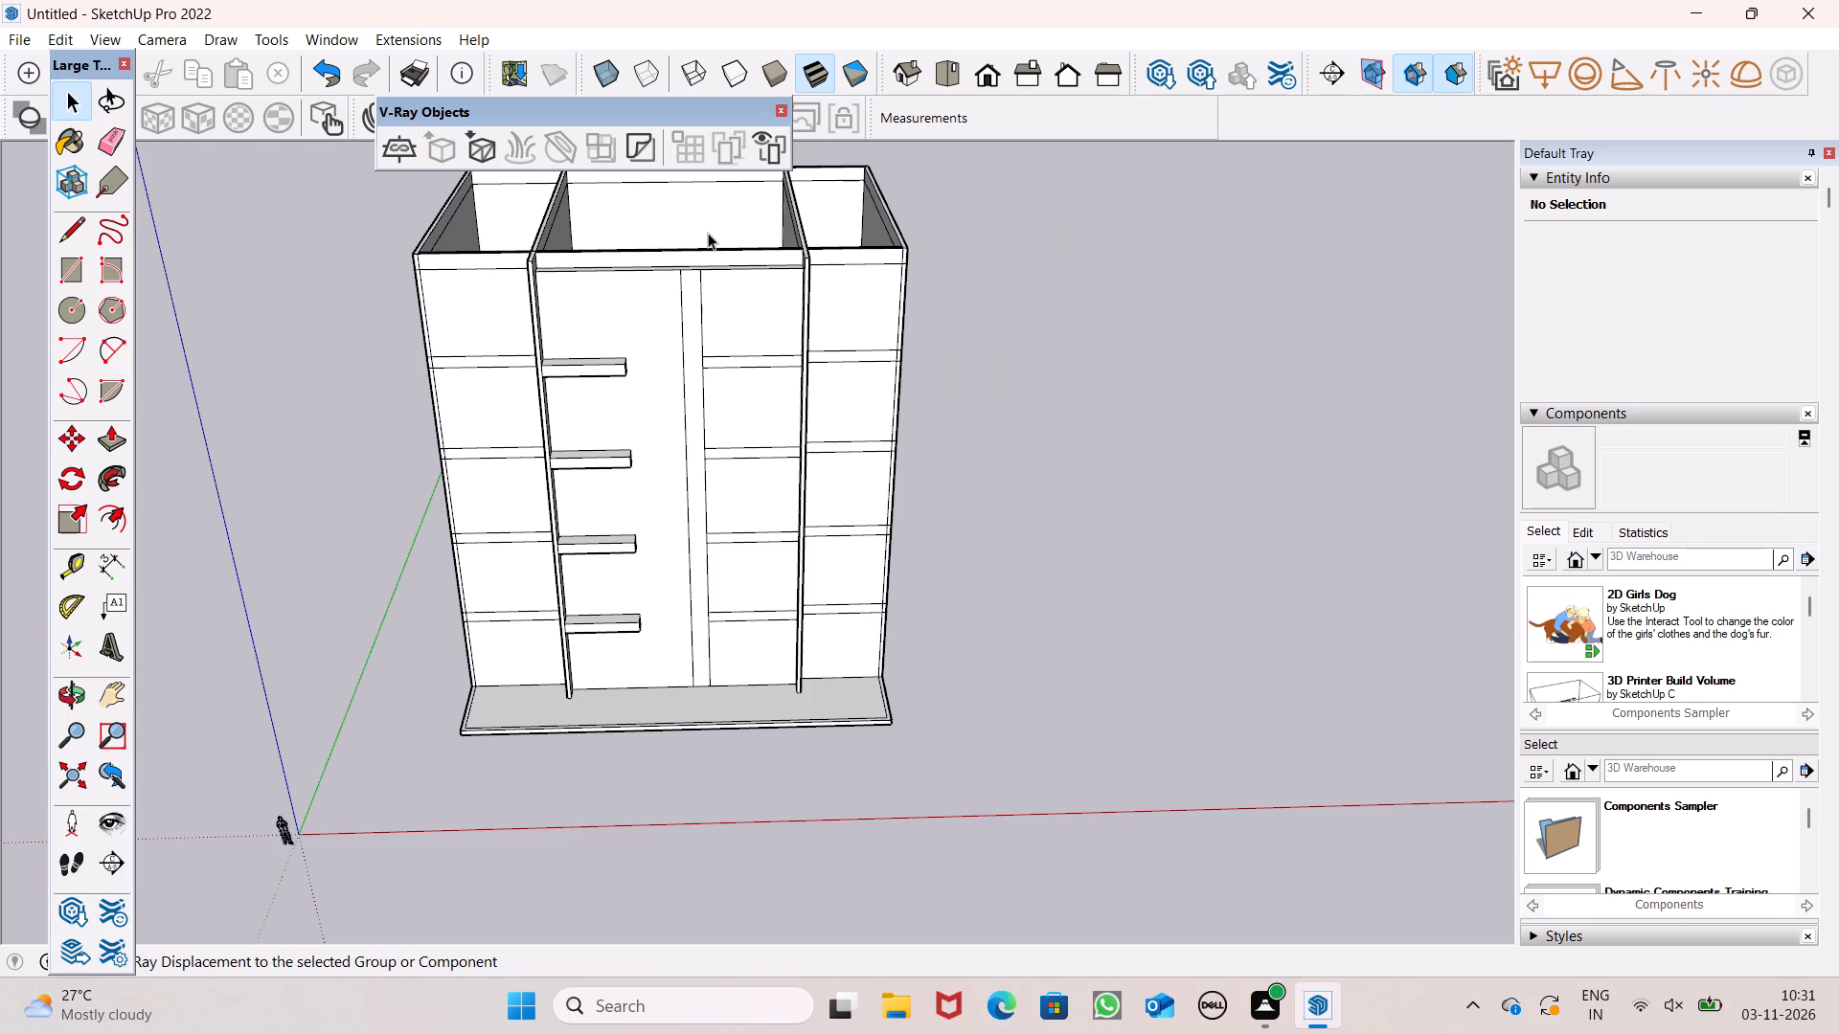
# Copy the vertical strip on the projected front wall about 7' 4" sideways toward the protruding bands.
pyautogui.scroll(-3, 708, 233)
pyautogui.scroll(12, 682, 275)
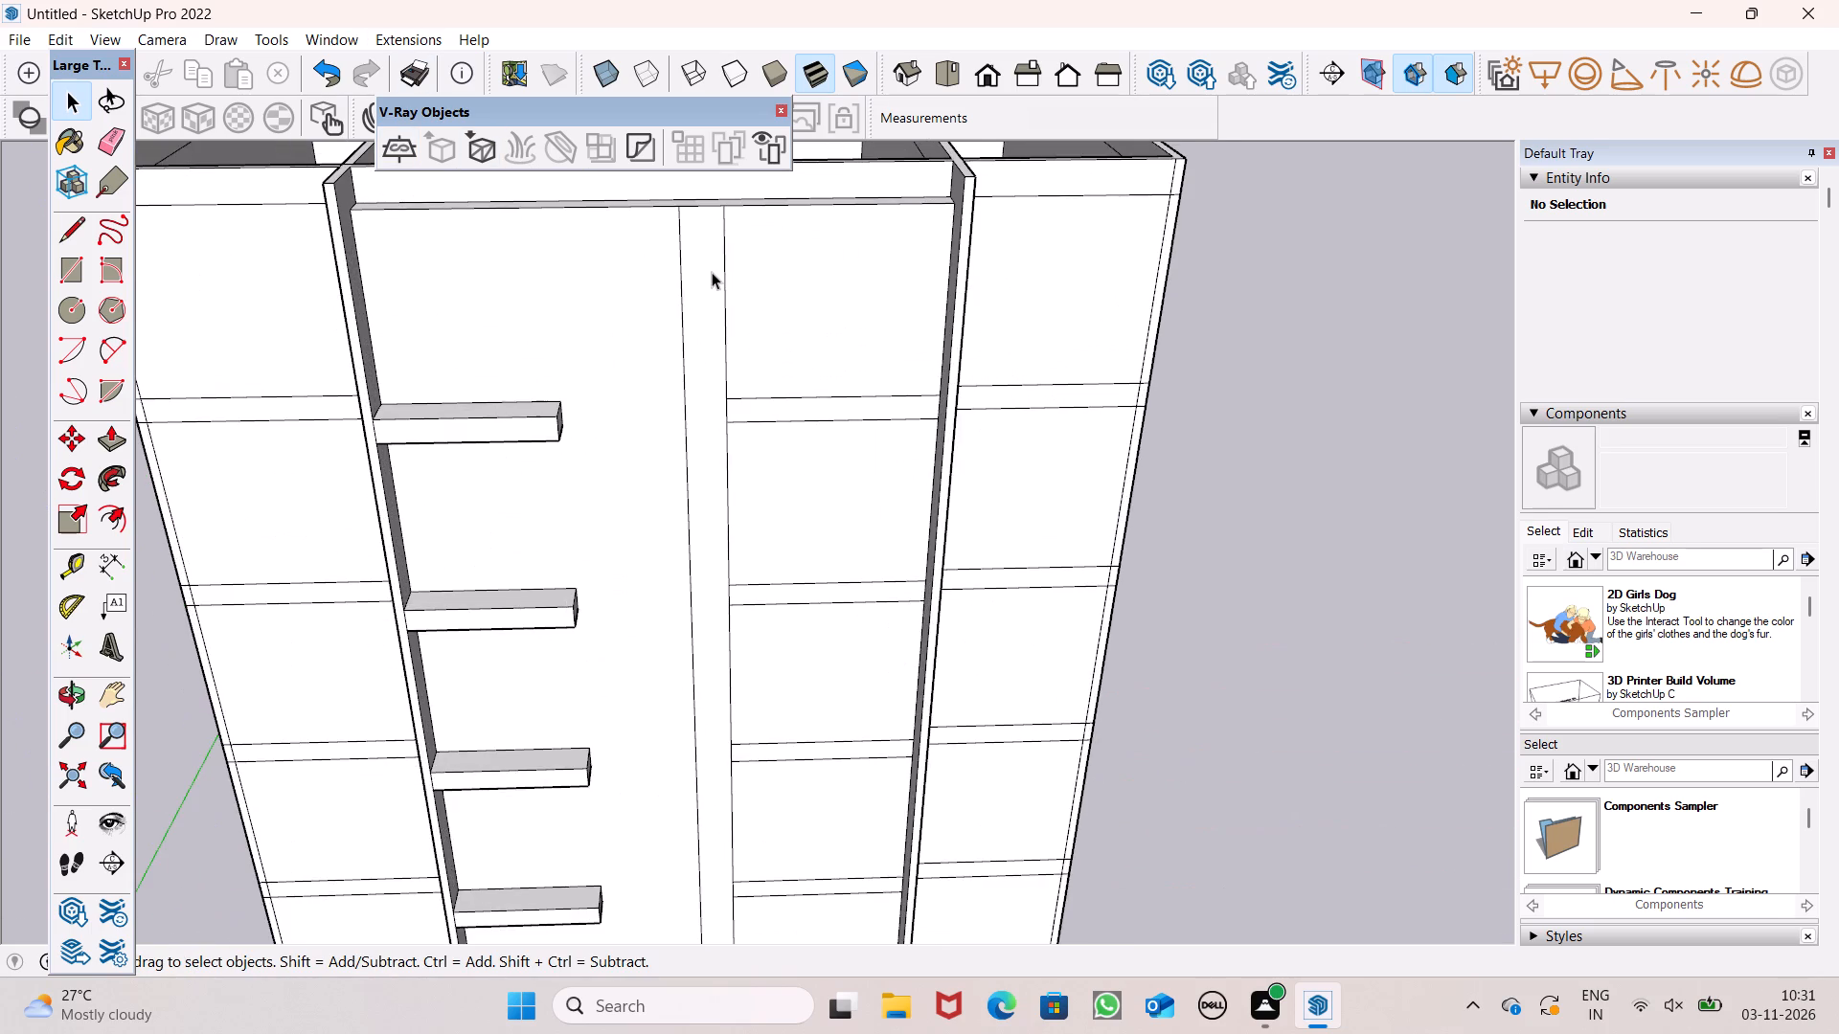
pyautogui.doubleClick(712, 272)
pyautogui.press('m')
pyautogui.press('Return')
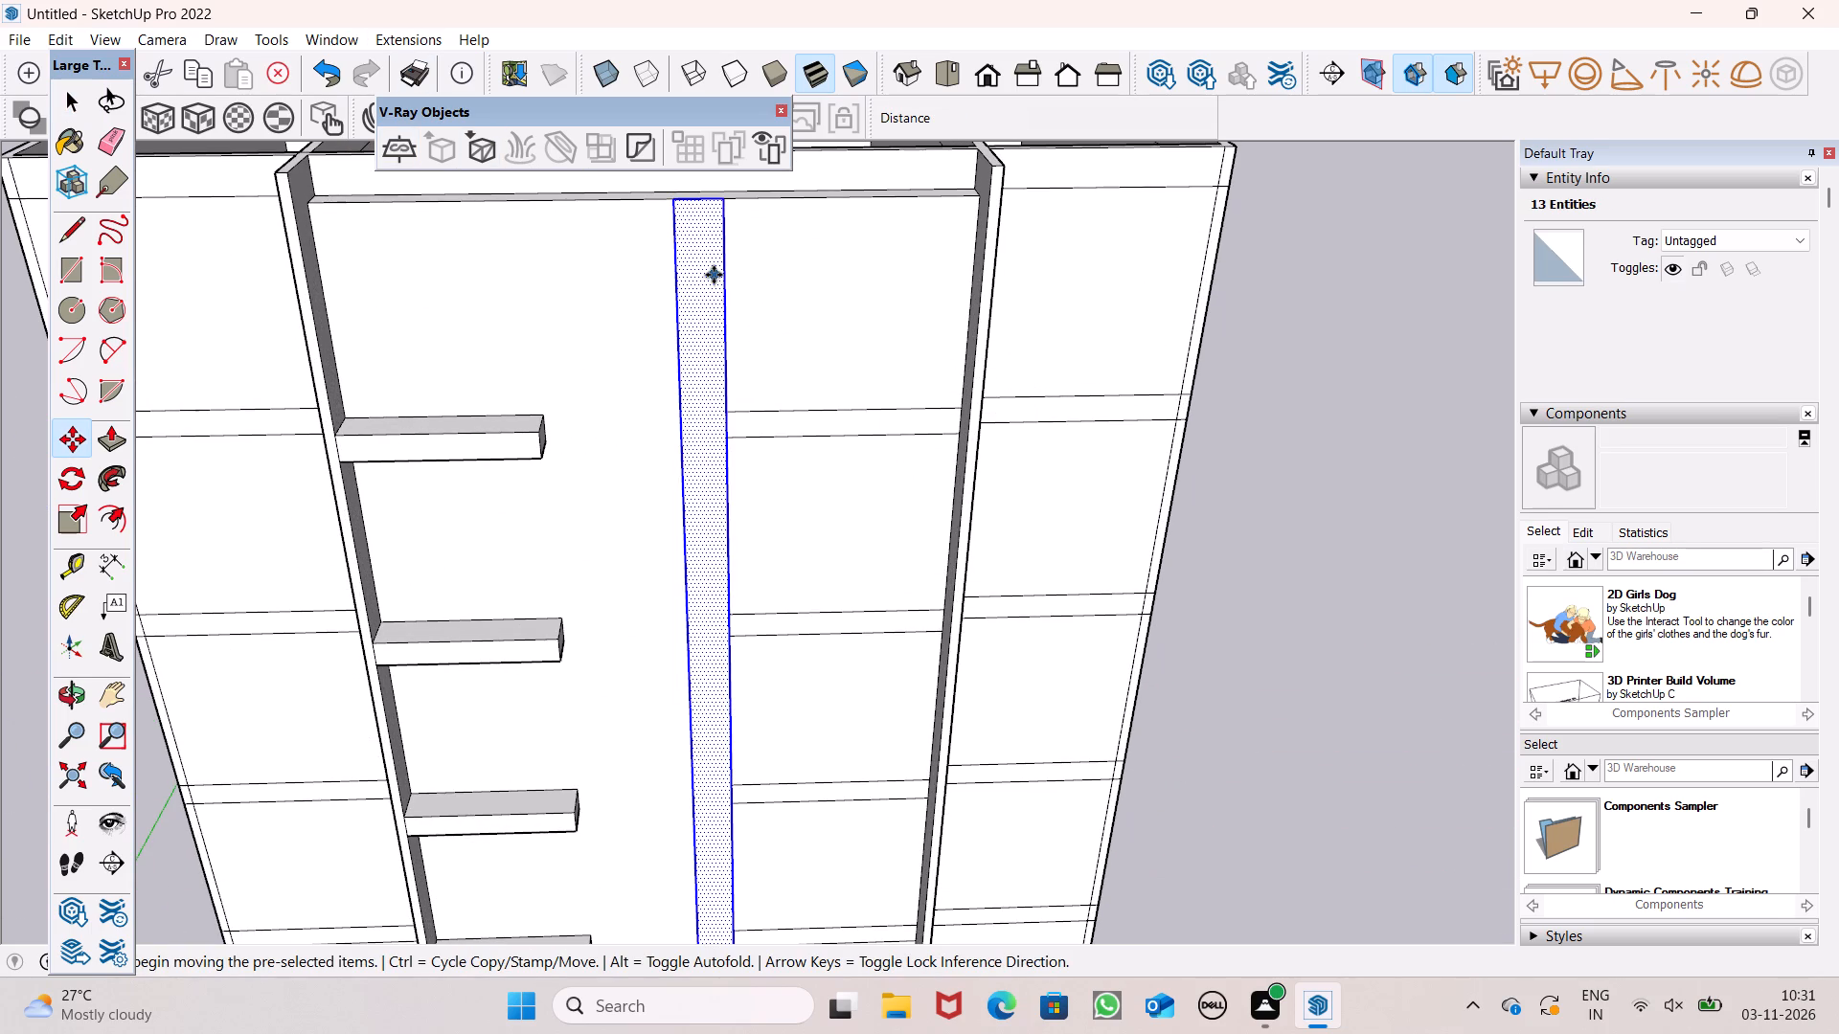
pyautogui.keyDown('ctrl'); pyautogui.moveTo(714, 275); pyautogui.dragTo(603, 286); pyautogui.keyUp('ctrl')
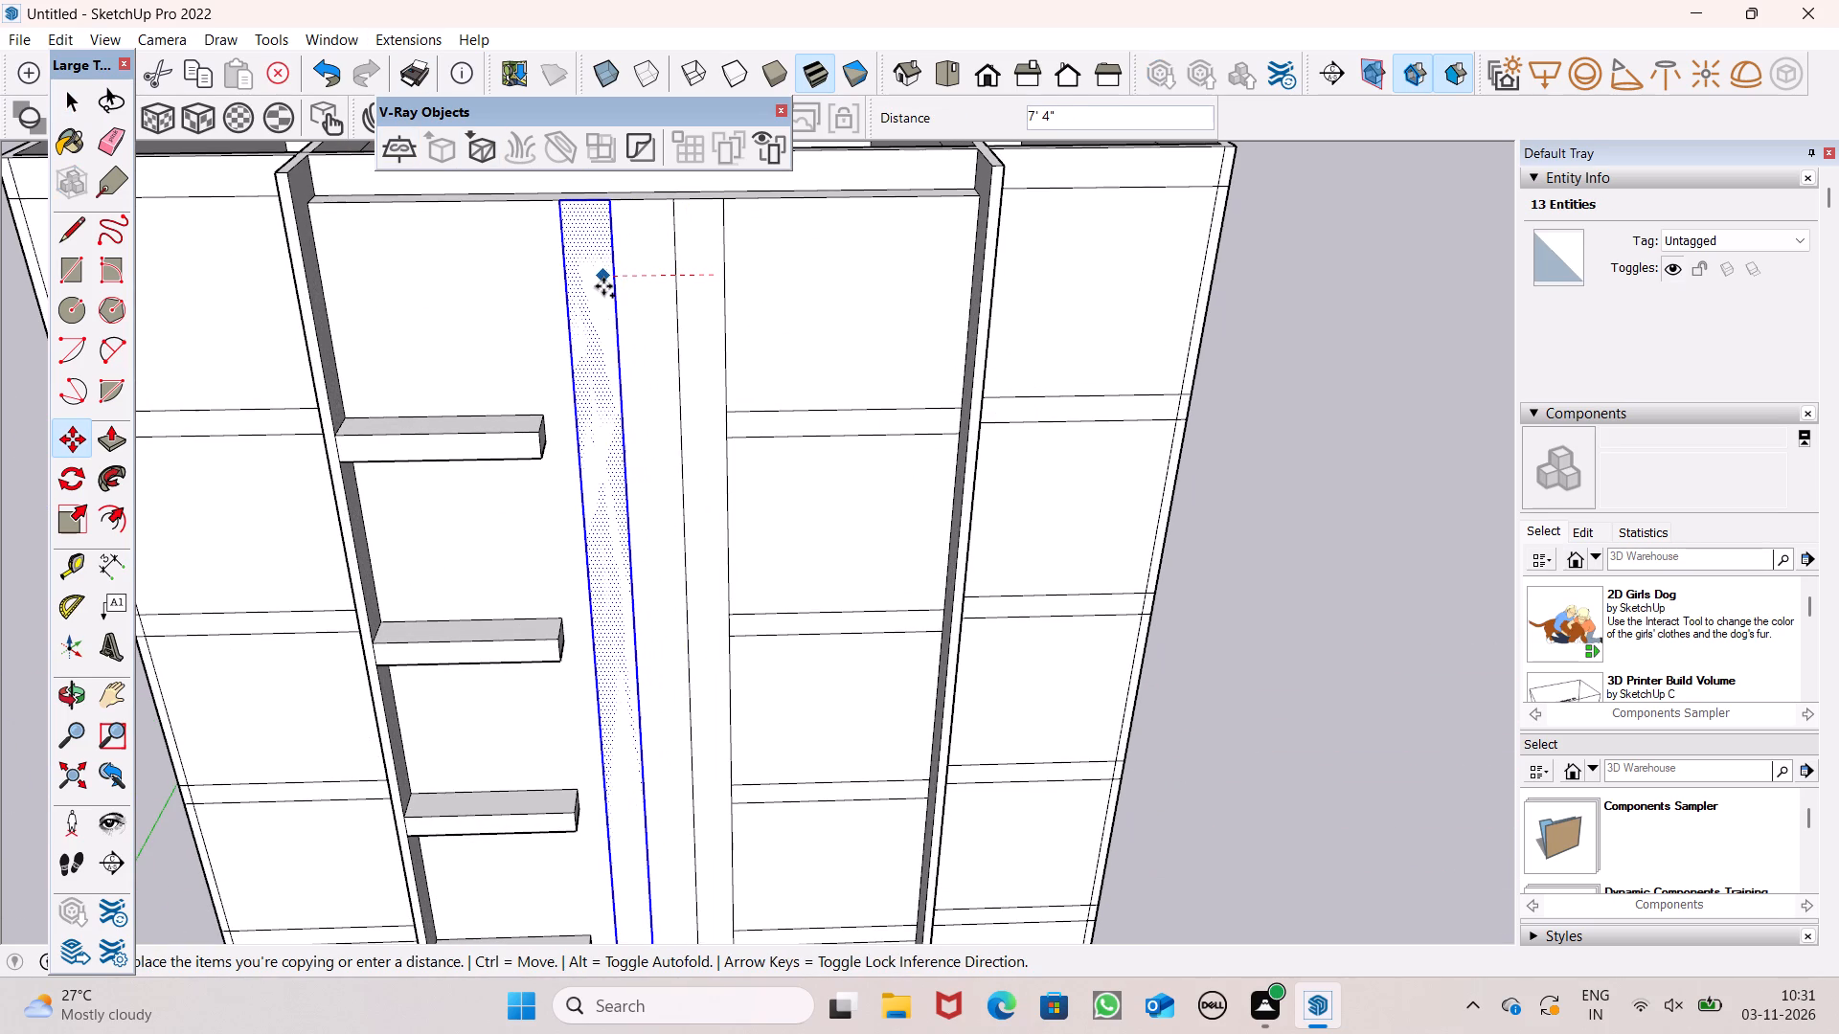
pyautogui.keyDown('ctrl'); pyautogui.moveTo(603, 286); pyautogui.dragTo(603, 287); pyautogui.keyUp('ctrl')
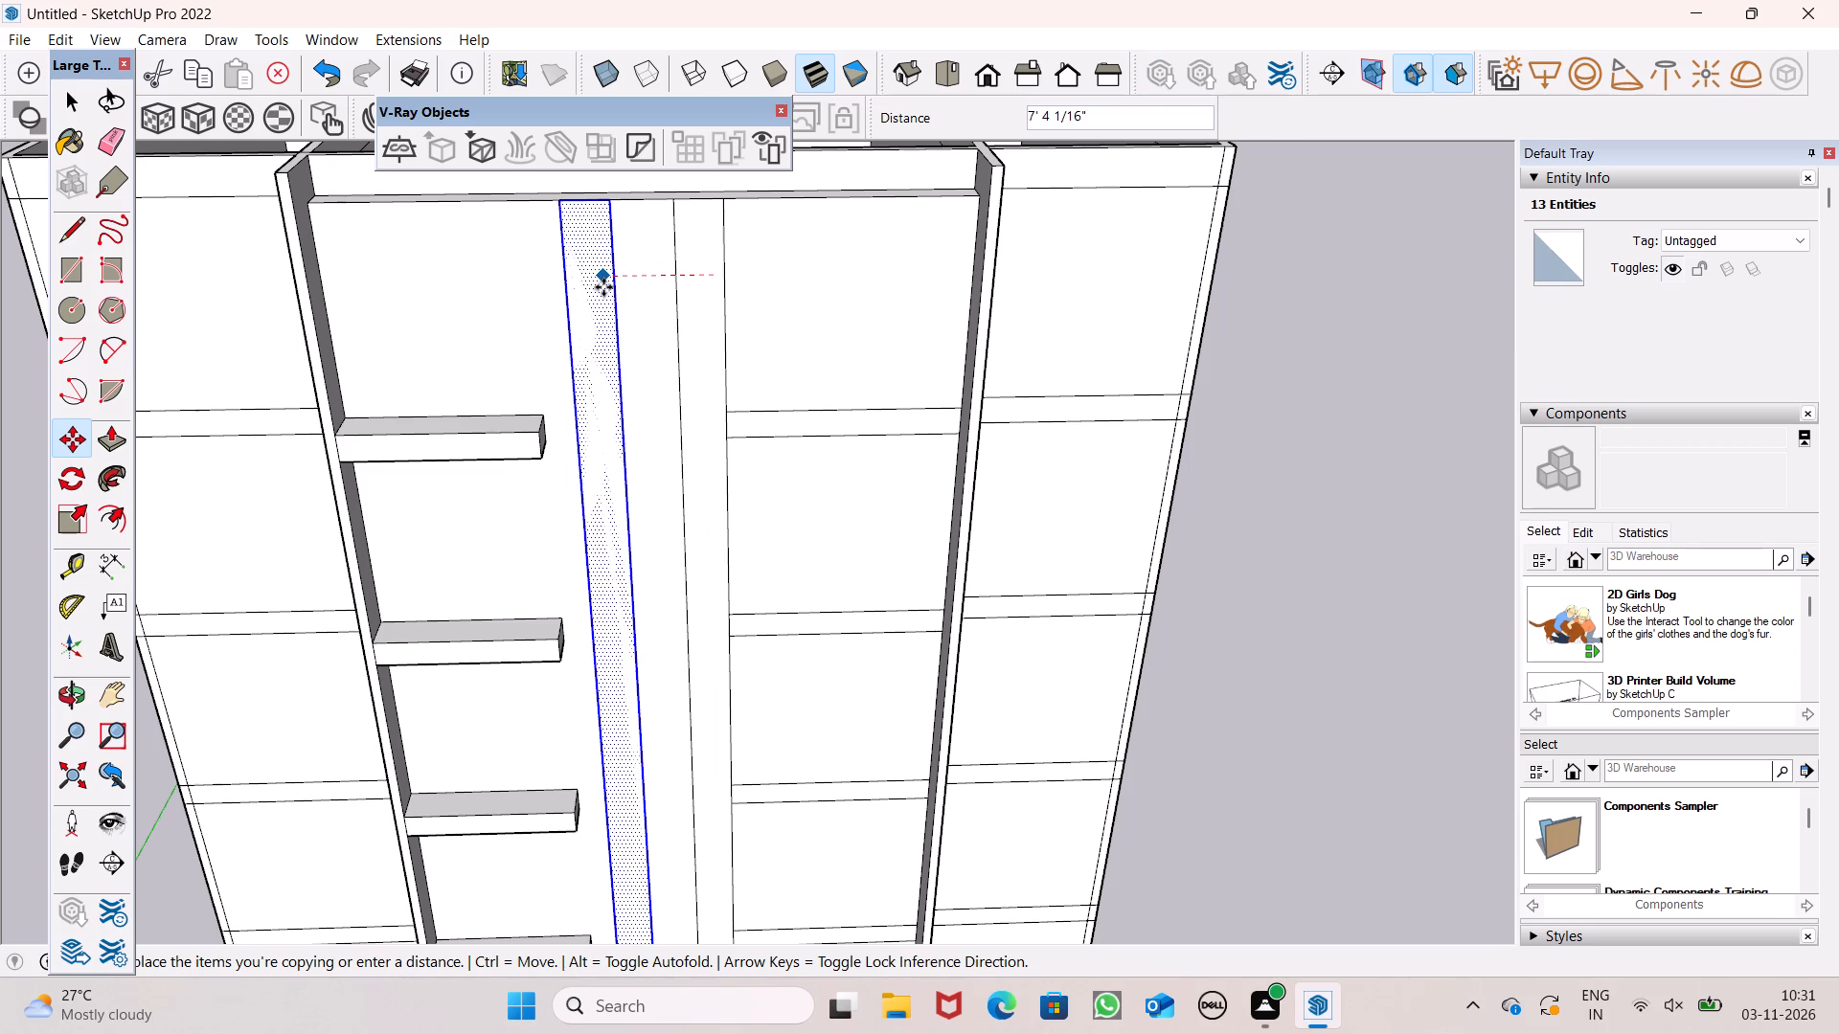
# Move the copied vertical strip slightly closer to the ends of the protruding bands and clear the selection.
pyautogui.scroll(-7, 602, 281)
pyautogui.scroll(6, 596, 330)
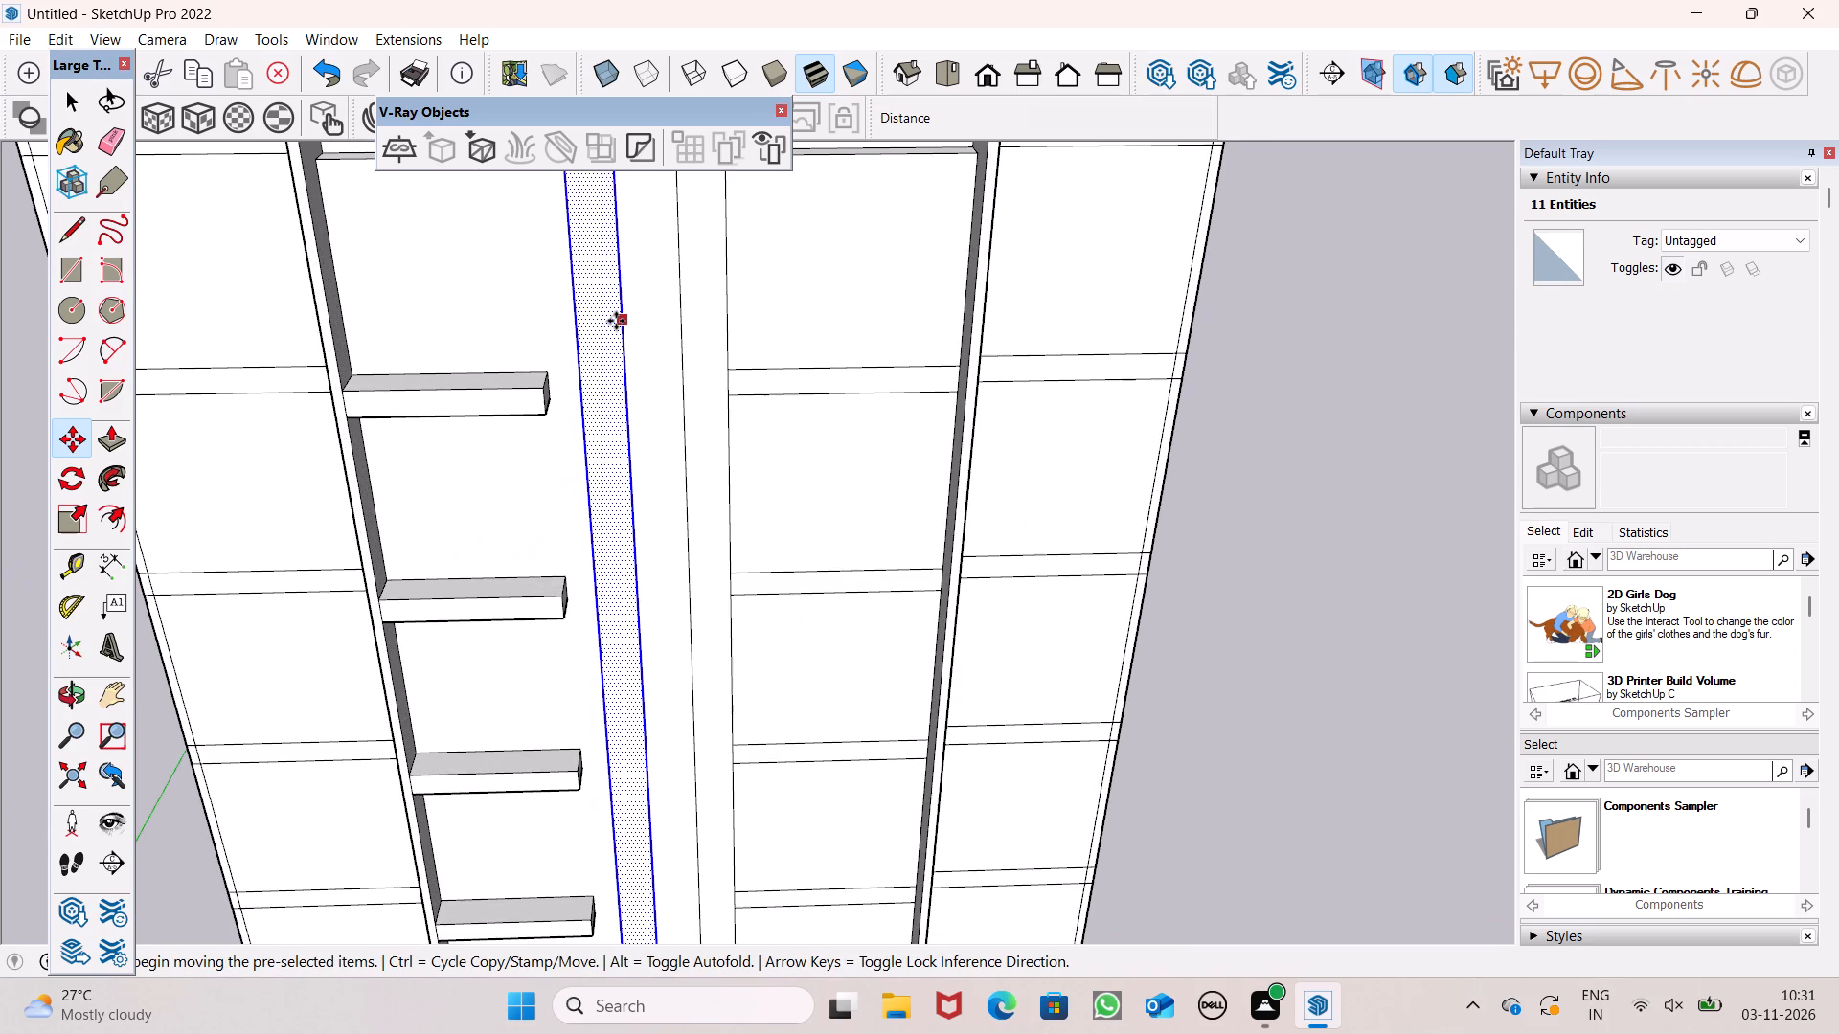
pyautogui.moveTo(606, 324); pyautogui.dragTo(598, 326)
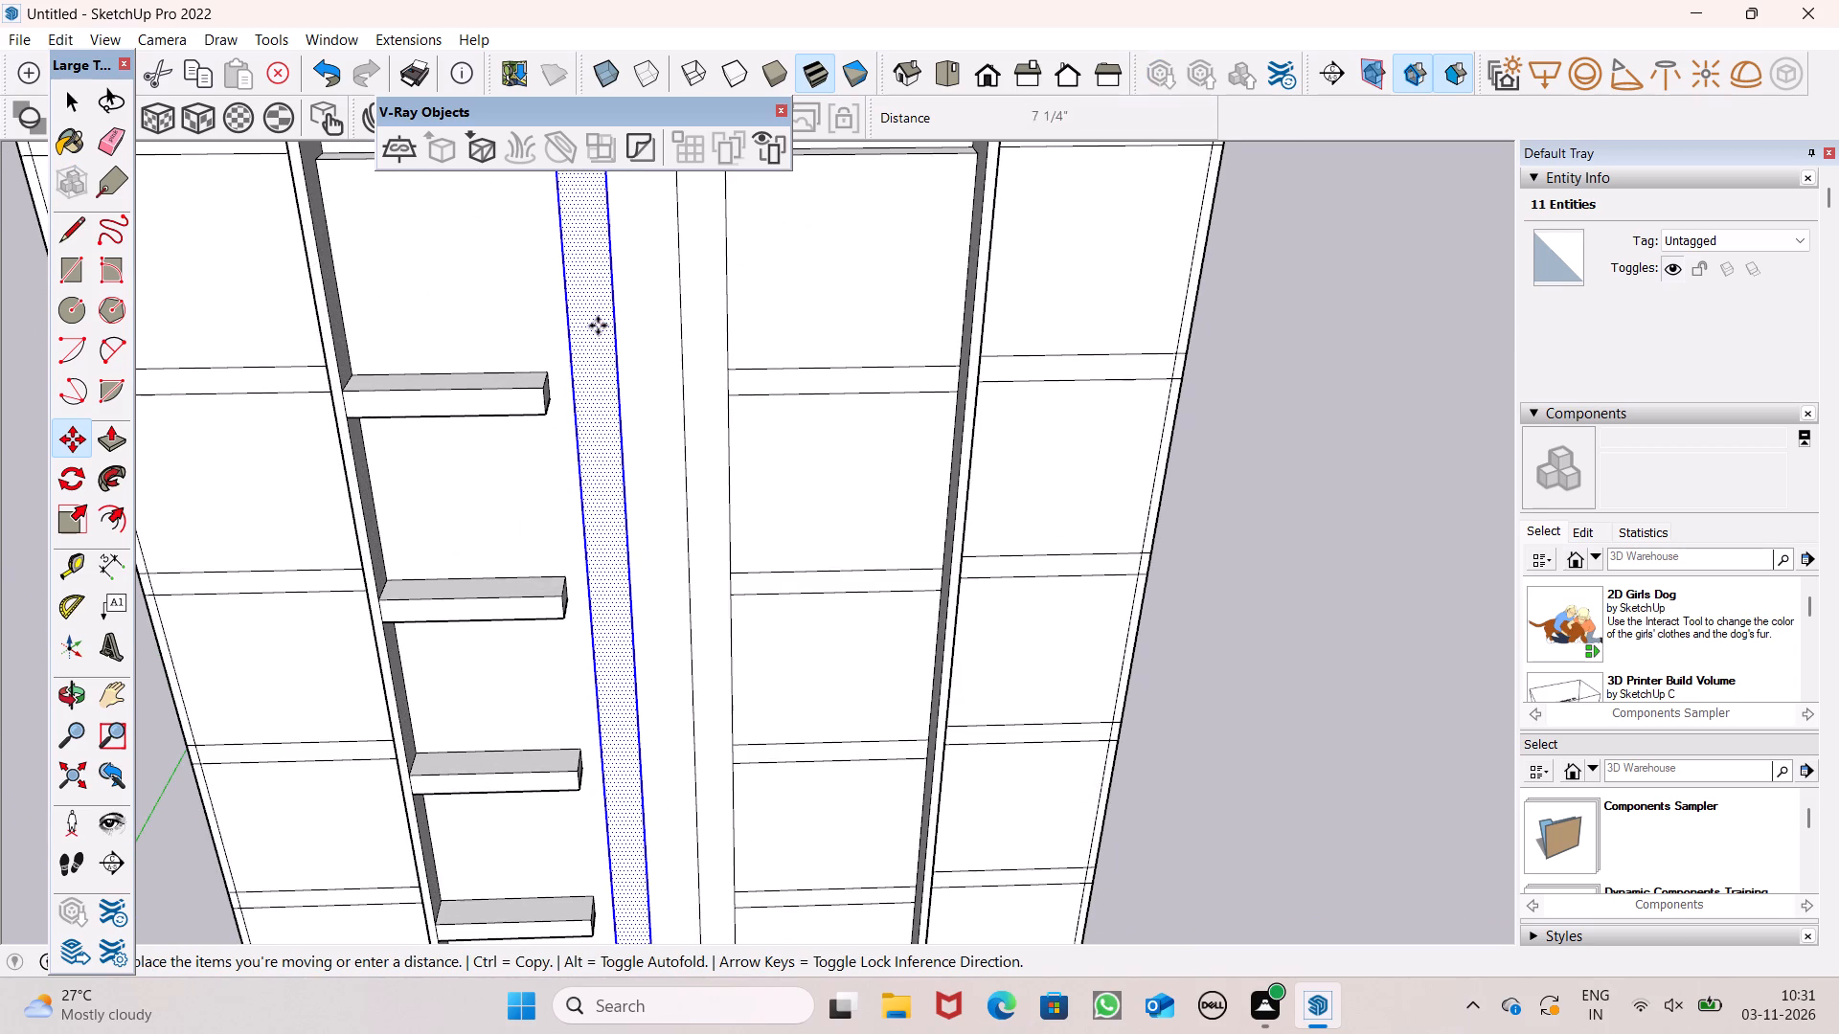
pyautogui.moveTo(598, 326); pyautogui.dragTo(595, 326)
pyautogui.scroll(-8, 611, 387)
pyautogui.press('space')
pyautogui.moveTo(1073, 486); pyautogui.dragTo(1062, 479)
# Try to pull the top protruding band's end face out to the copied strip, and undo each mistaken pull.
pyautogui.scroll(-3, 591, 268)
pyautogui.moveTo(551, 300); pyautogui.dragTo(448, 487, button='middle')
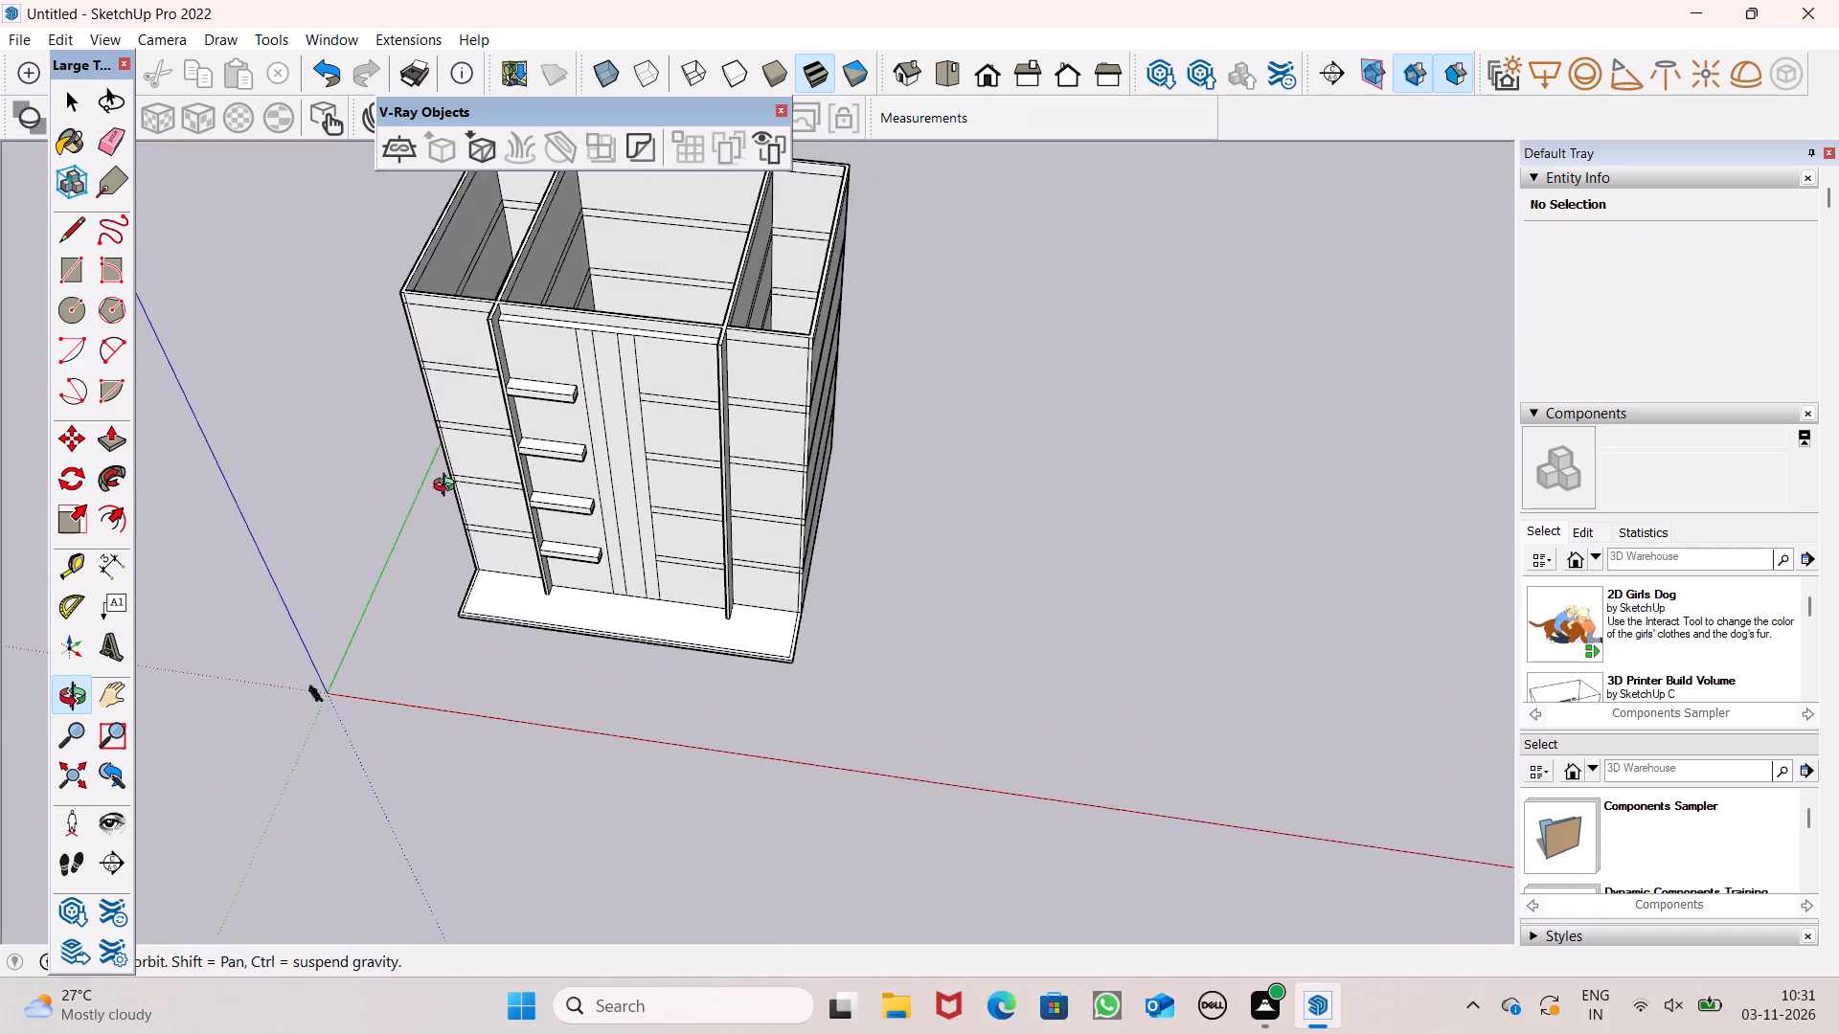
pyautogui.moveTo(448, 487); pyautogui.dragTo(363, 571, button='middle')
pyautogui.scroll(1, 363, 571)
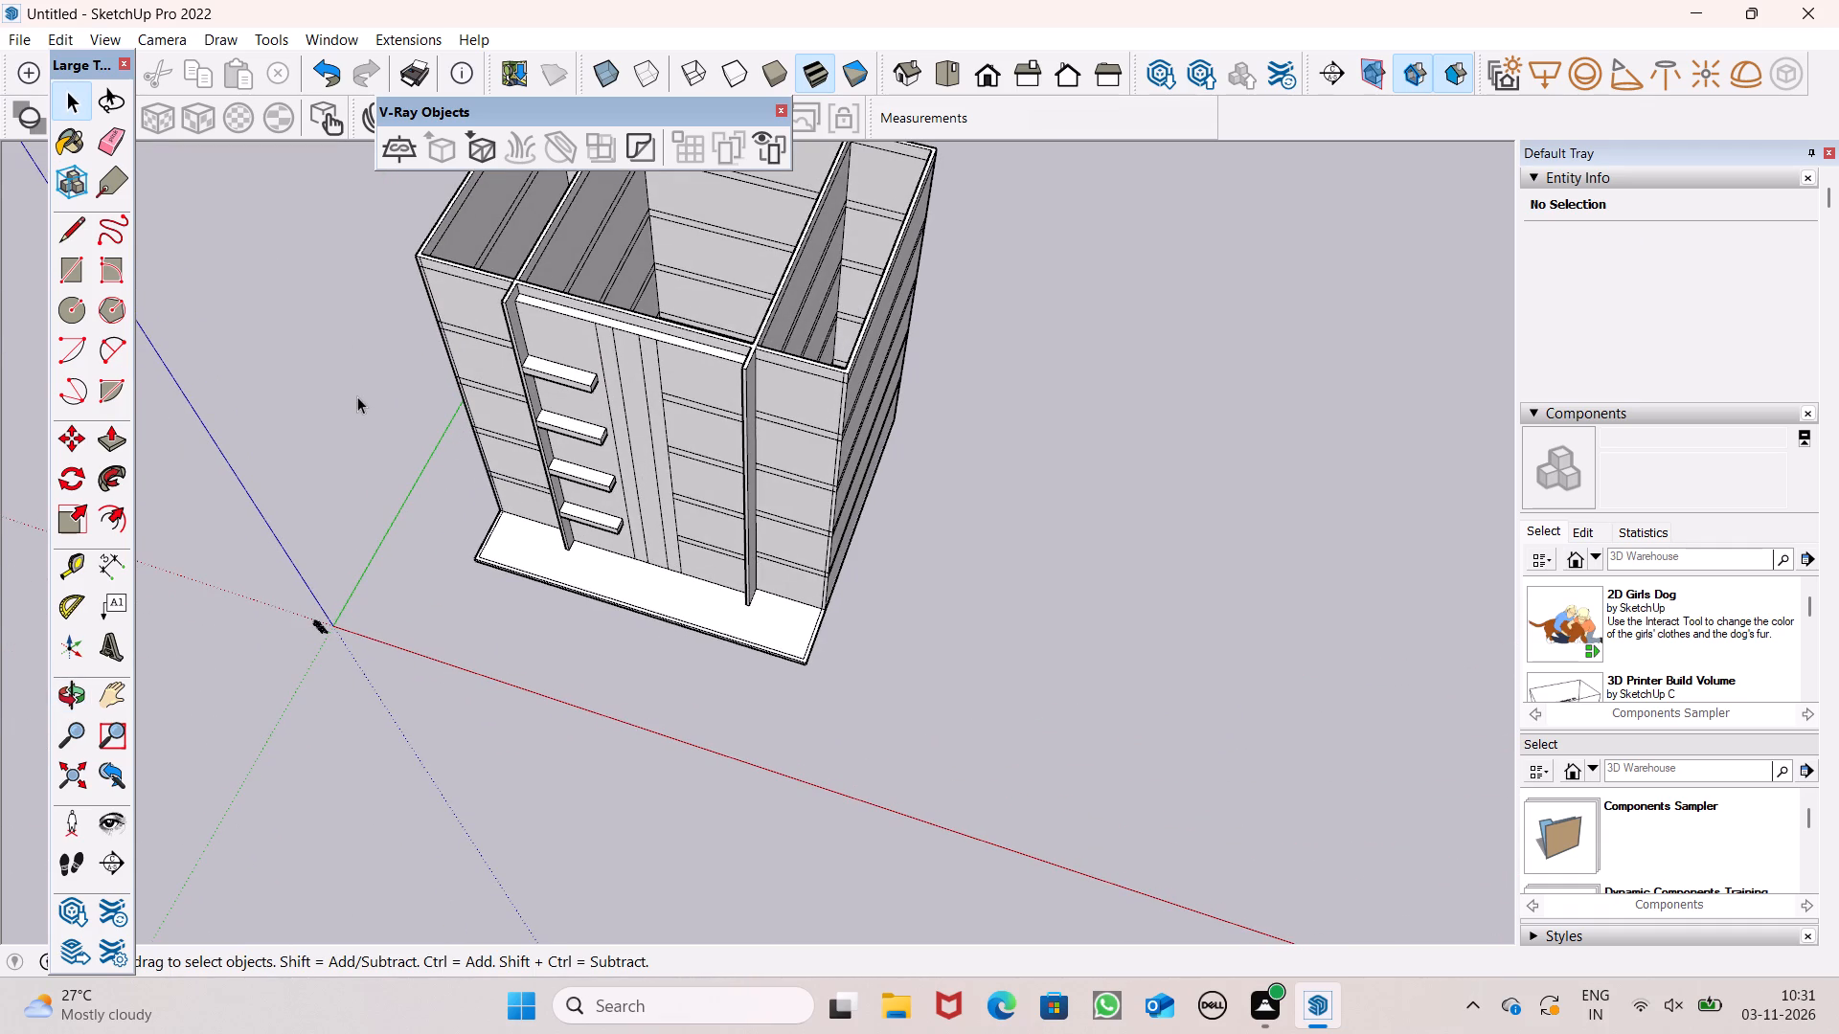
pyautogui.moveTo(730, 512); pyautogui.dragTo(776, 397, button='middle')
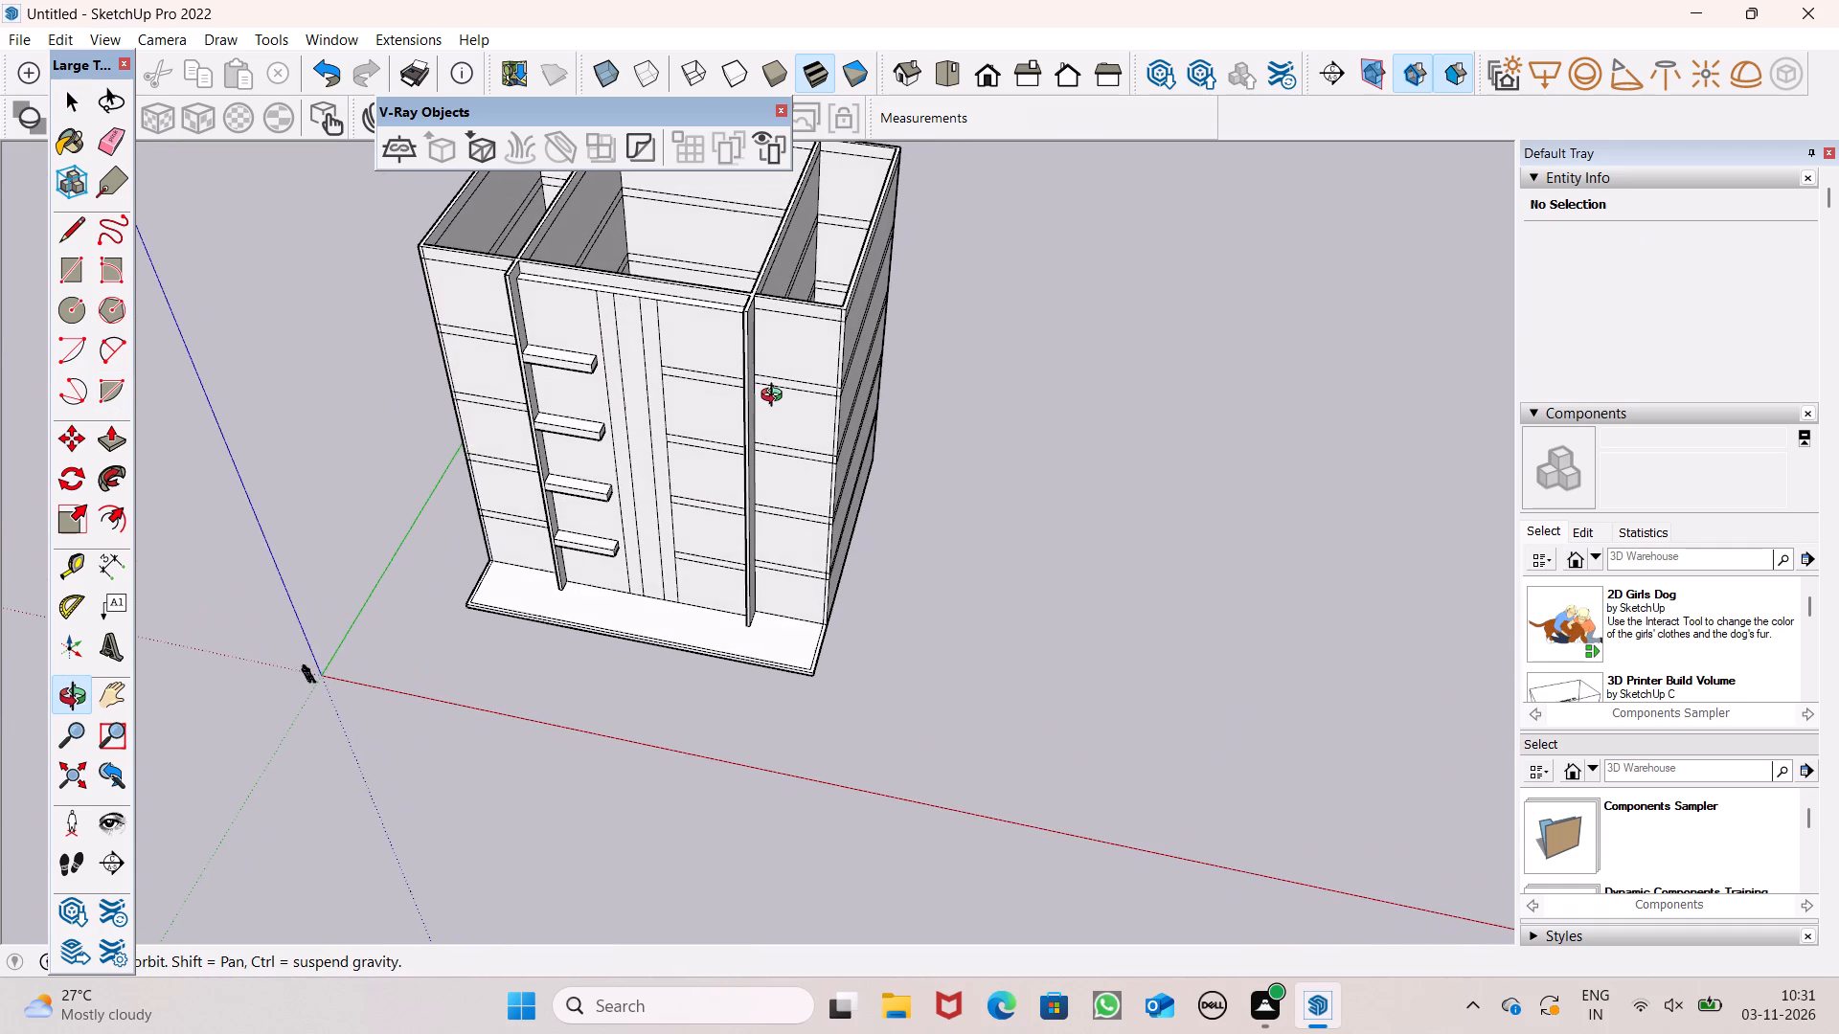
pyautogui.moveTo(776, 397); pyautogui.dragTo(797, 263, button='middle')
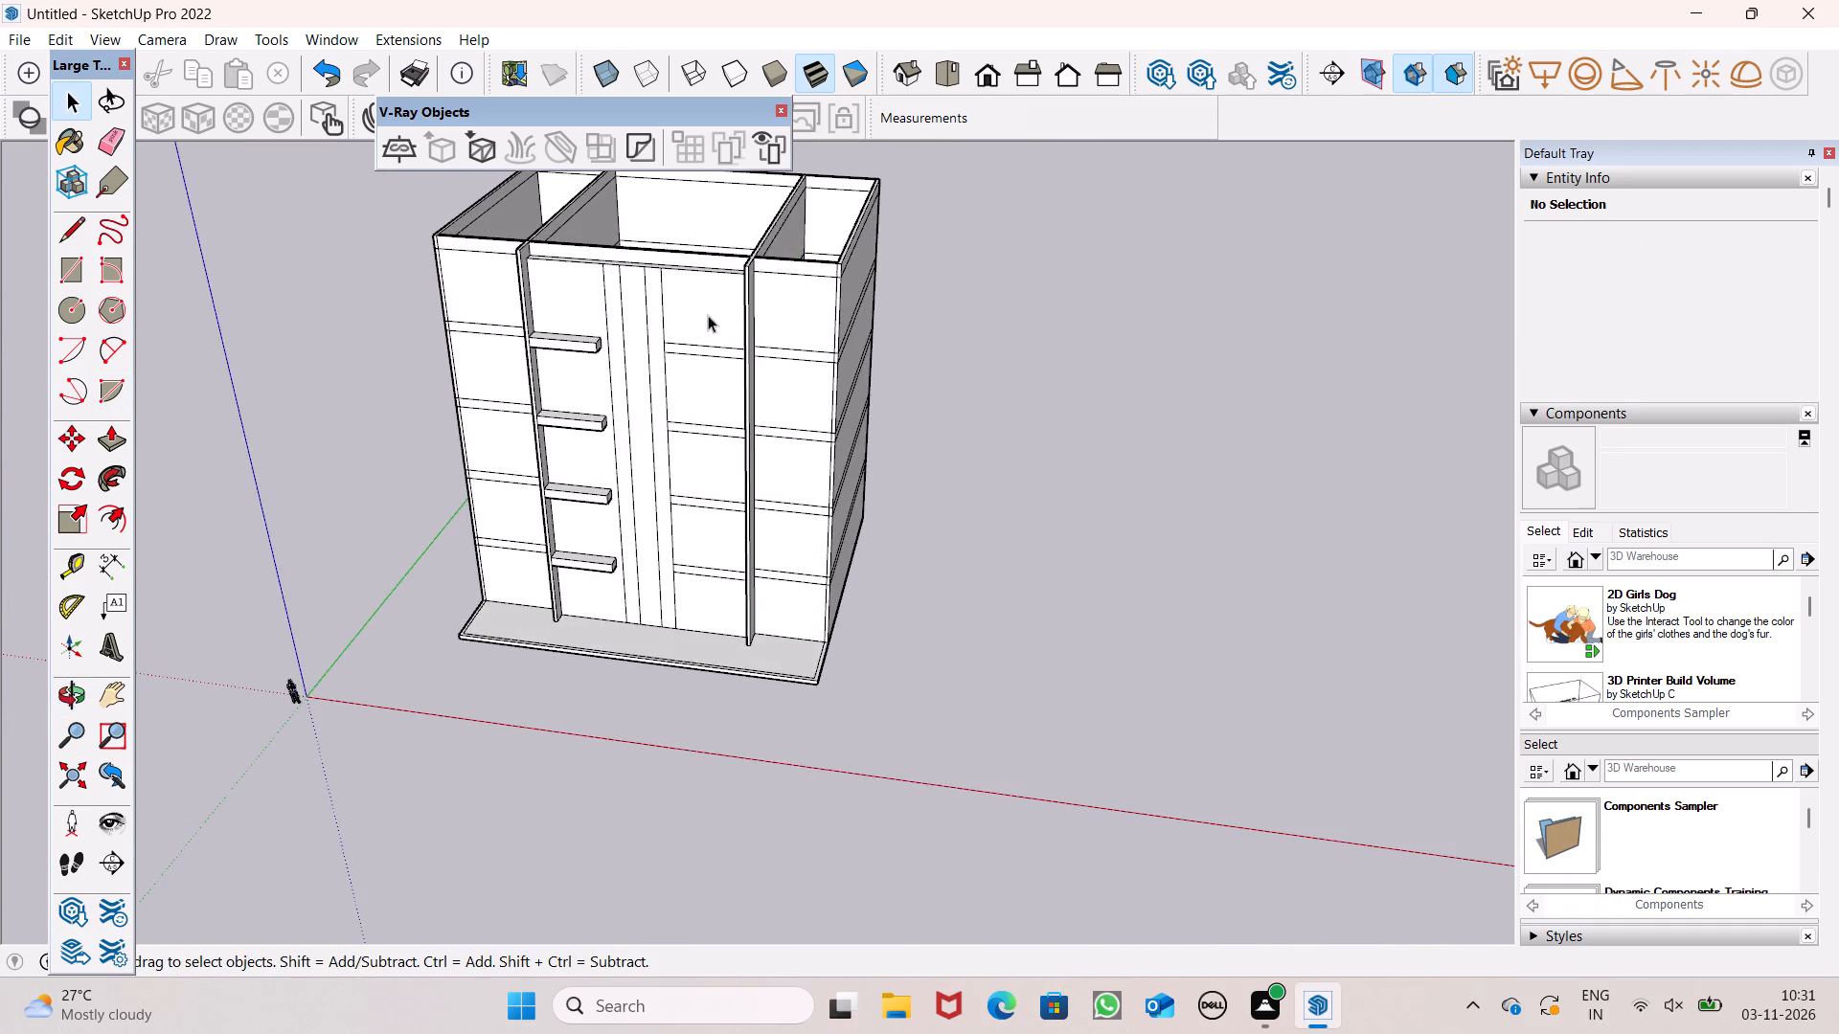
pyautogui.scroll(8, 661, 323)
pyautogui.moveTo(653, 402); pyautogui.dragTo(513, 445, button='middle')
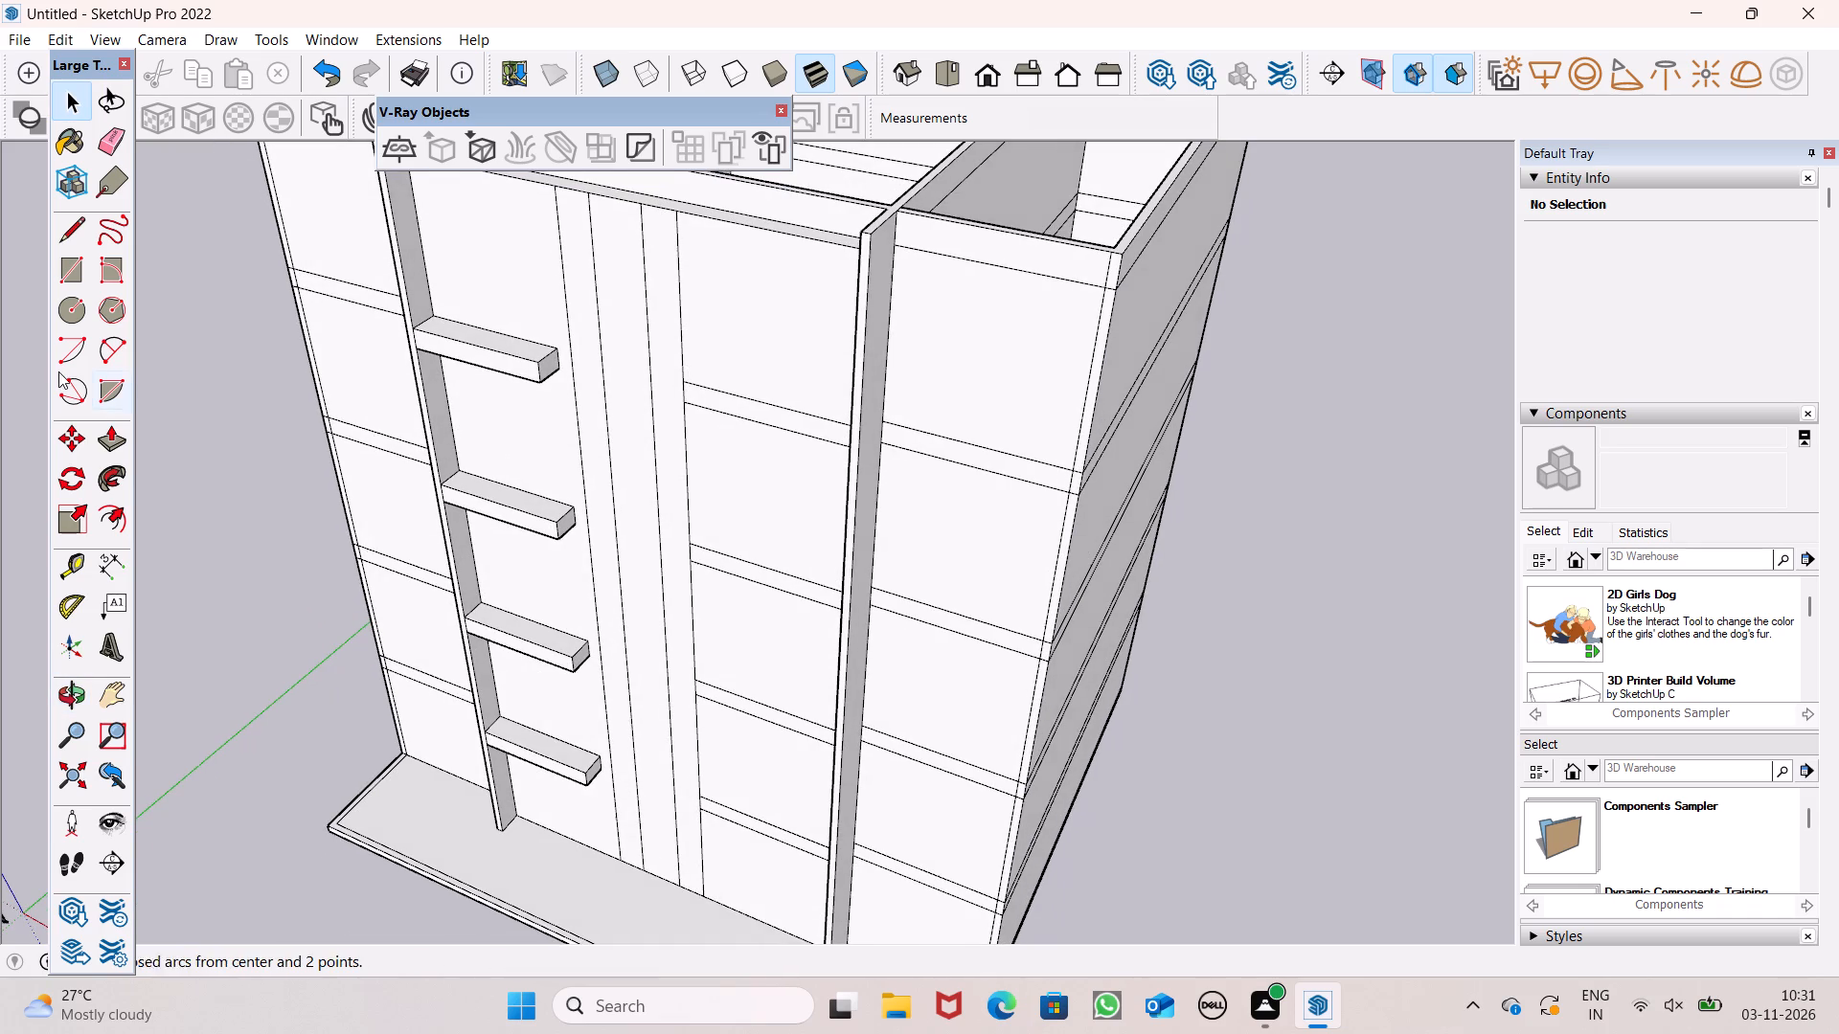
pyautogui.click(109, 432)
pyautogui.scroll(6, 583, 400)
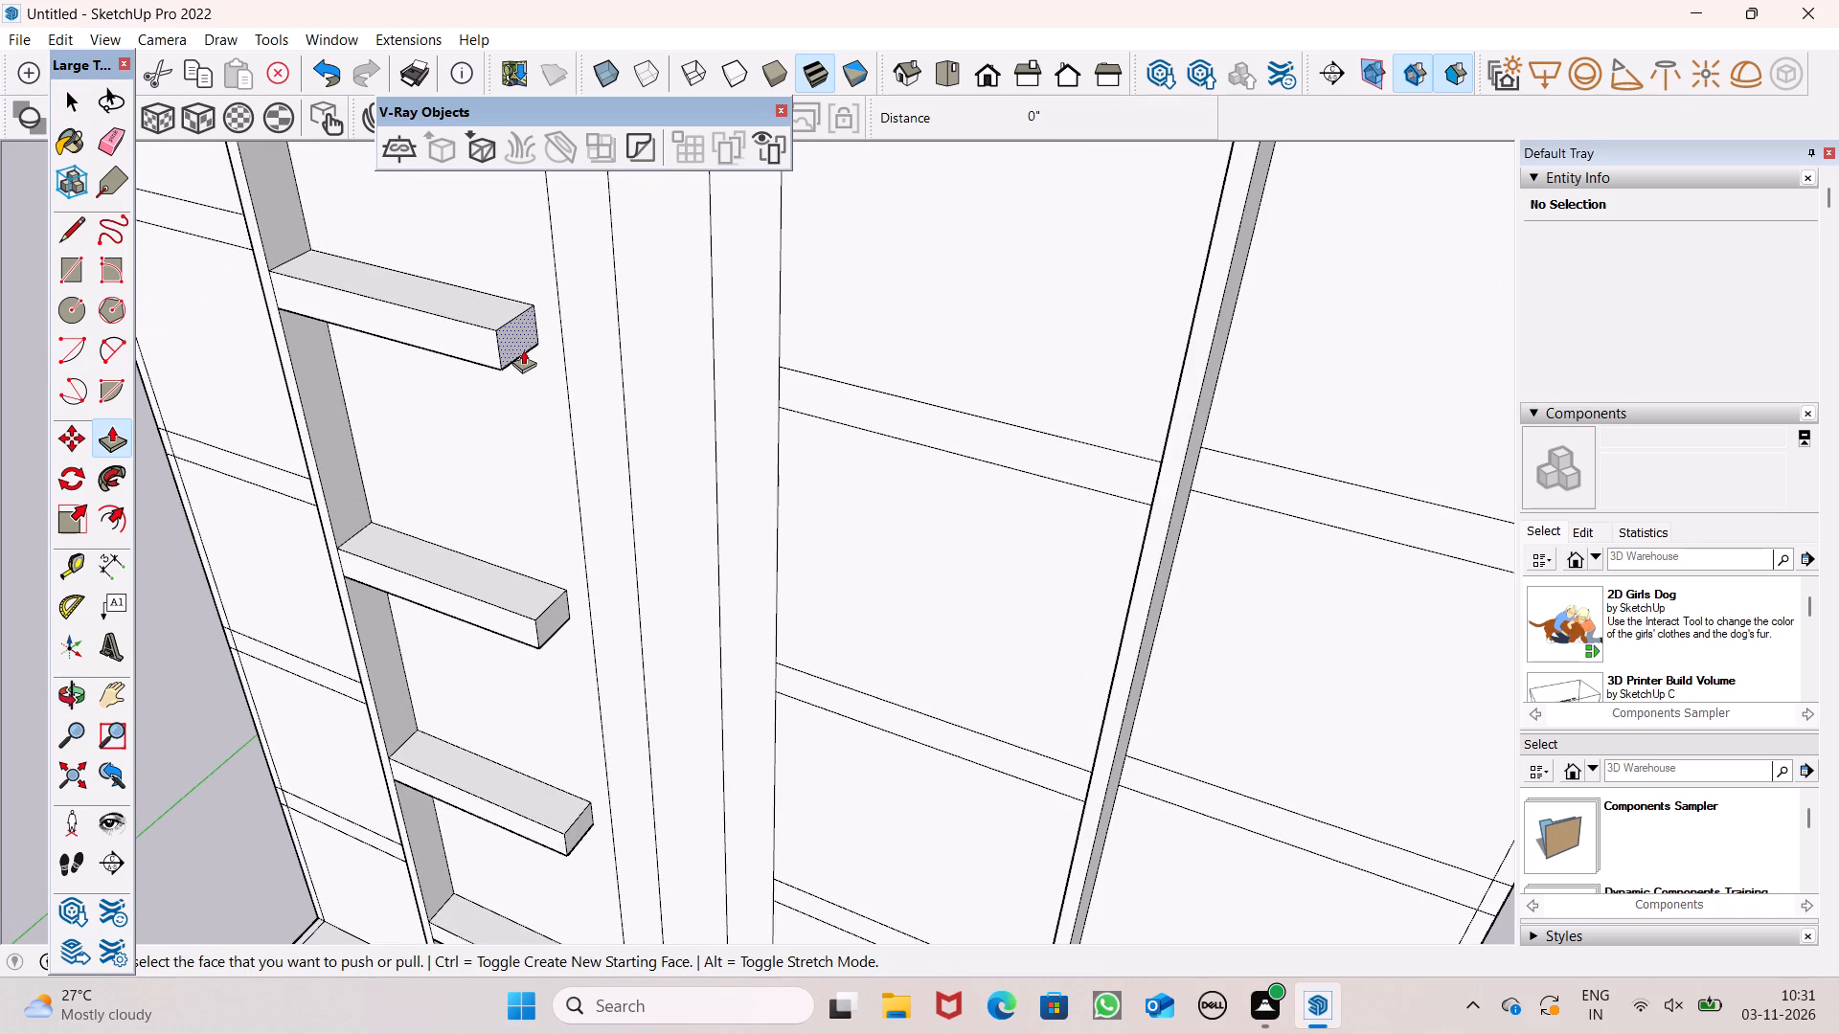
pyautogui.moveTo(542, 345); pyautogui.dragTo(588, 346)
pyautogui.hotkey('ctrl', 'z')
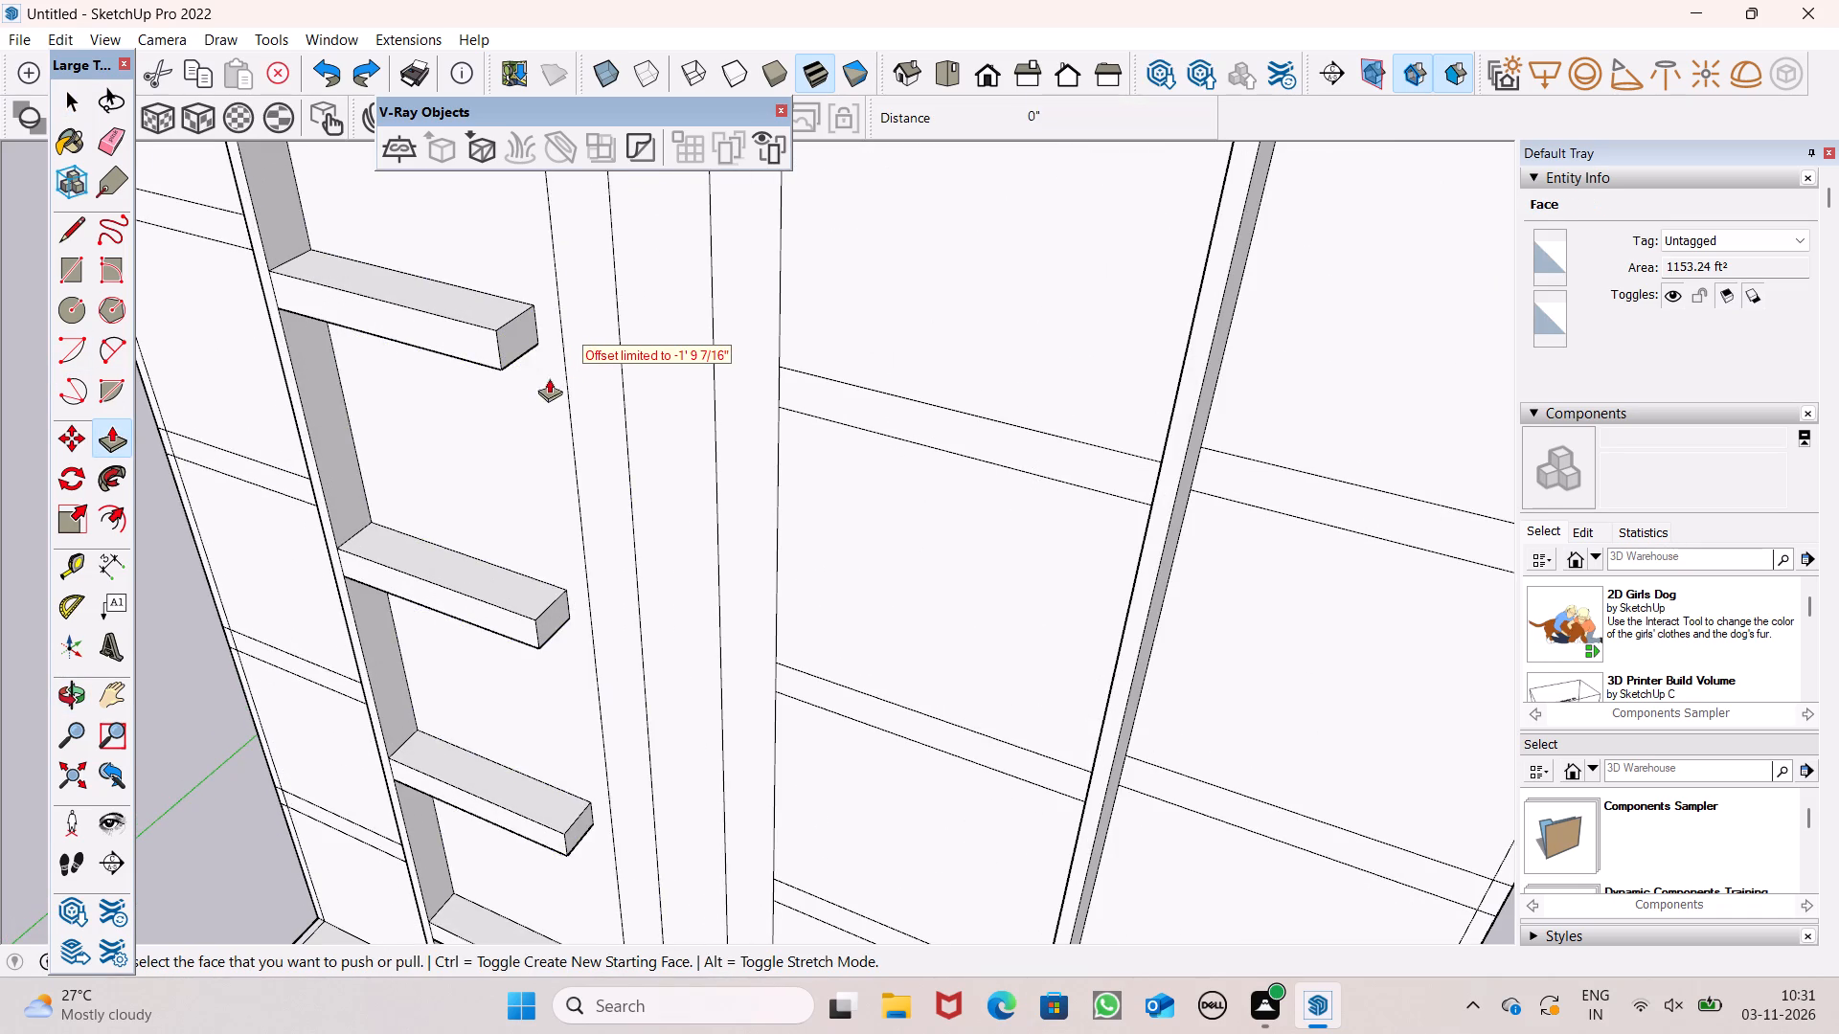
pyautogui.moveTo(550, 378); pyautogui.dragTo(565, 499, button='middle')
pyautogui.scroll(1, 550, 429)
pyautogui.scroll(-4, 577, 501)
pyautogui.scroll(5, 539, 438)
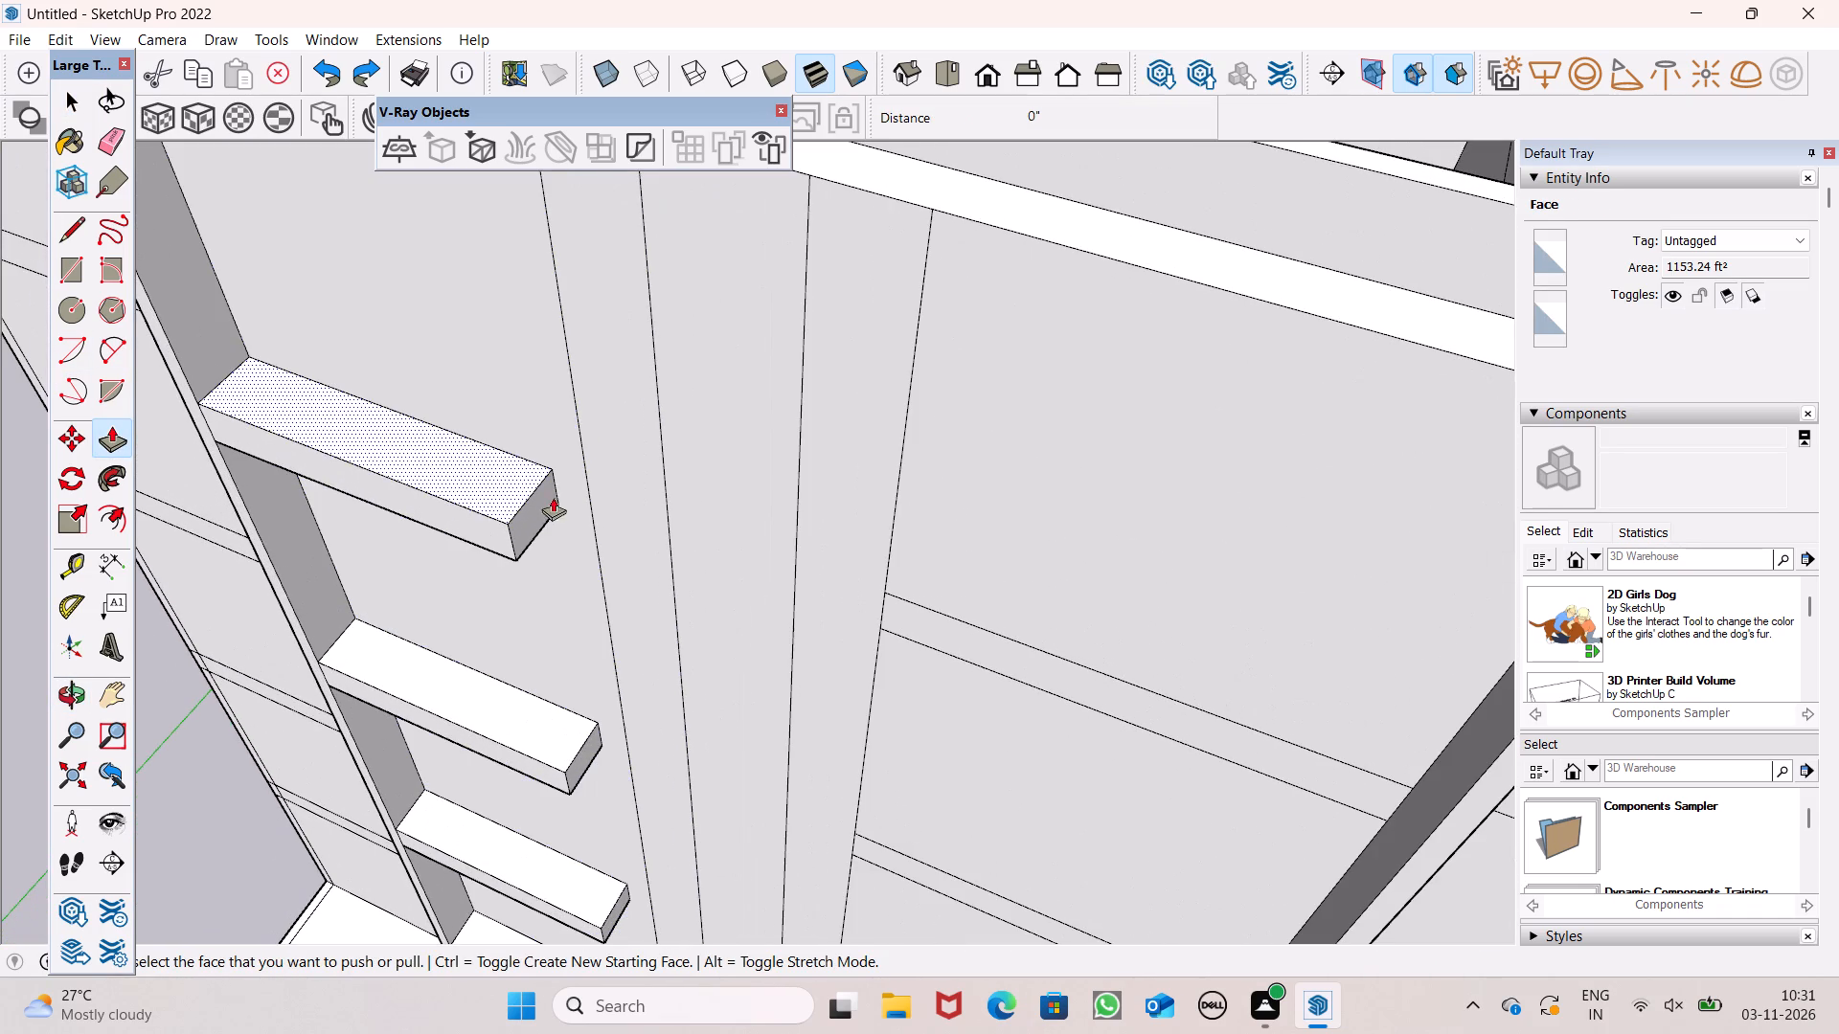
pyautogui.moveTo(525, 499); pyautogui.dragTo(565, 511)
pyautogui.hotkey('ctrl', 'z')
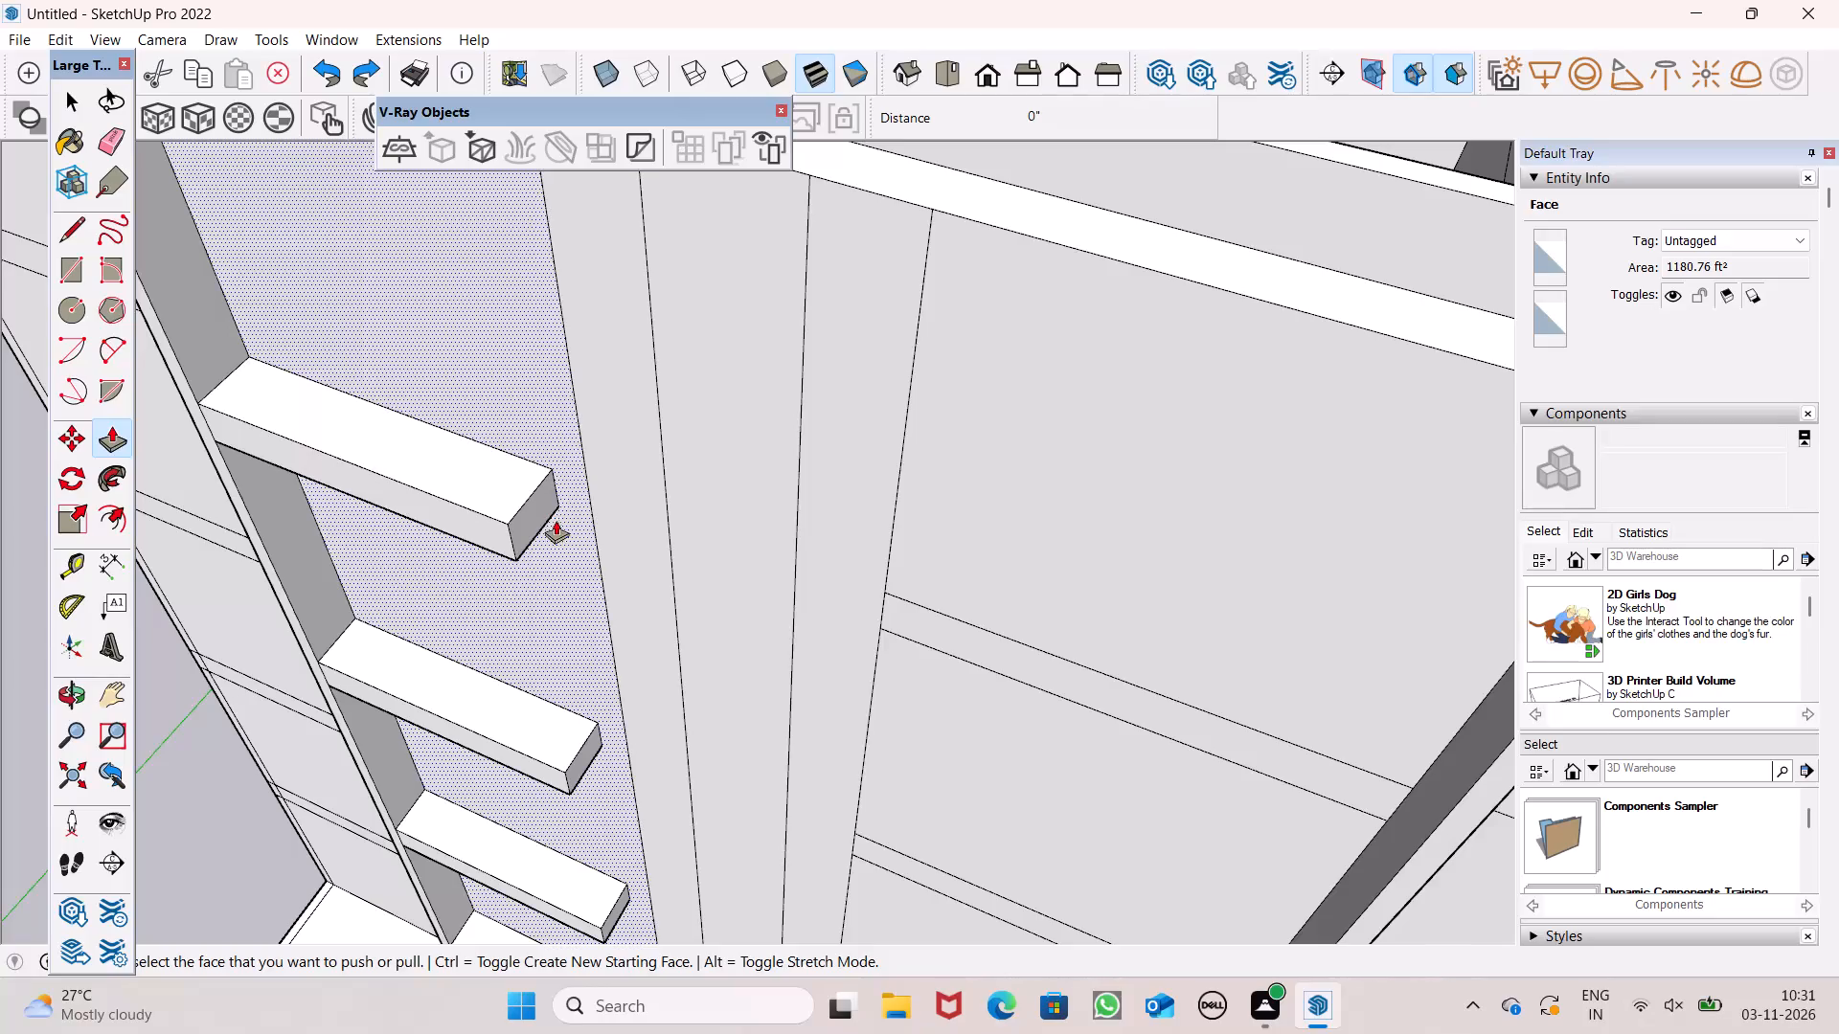
# Extend the top protruding band's end by about 1' 5 9/16" to meet the copied strip's near edge.
pyautogui.moveTo(534, 520); pyautogui.dragTo(654, 530)
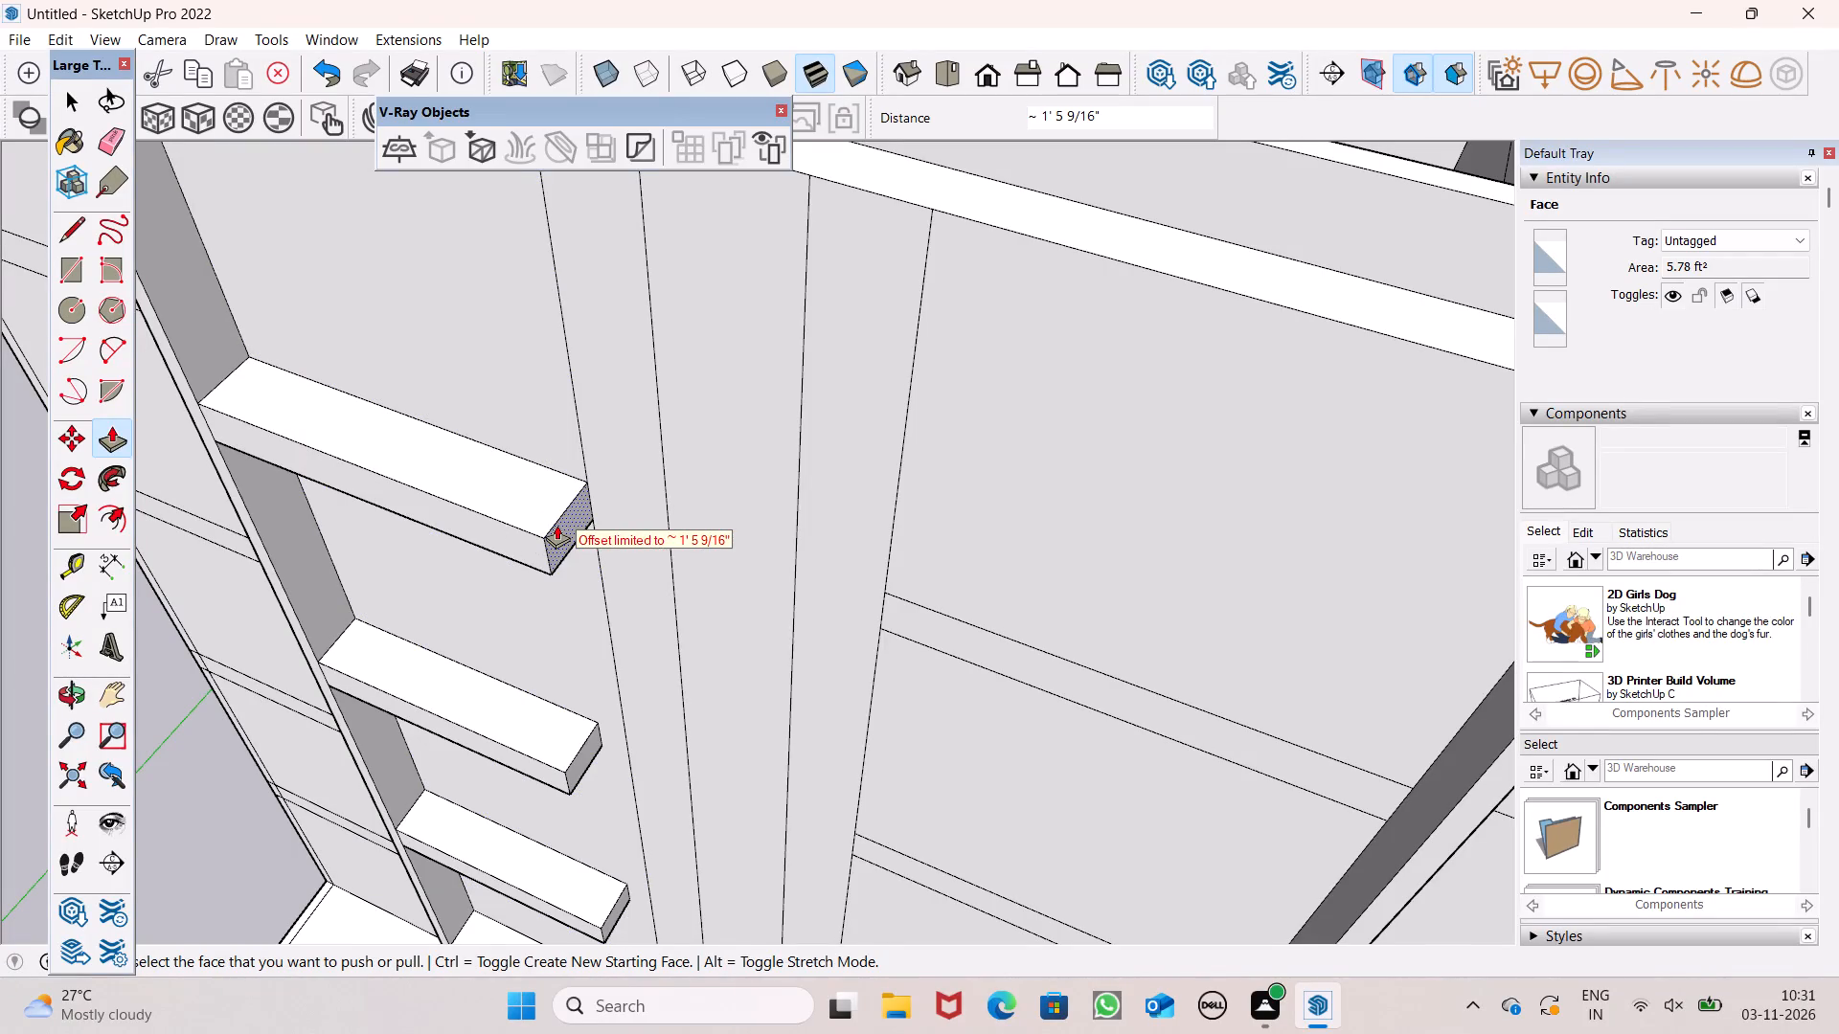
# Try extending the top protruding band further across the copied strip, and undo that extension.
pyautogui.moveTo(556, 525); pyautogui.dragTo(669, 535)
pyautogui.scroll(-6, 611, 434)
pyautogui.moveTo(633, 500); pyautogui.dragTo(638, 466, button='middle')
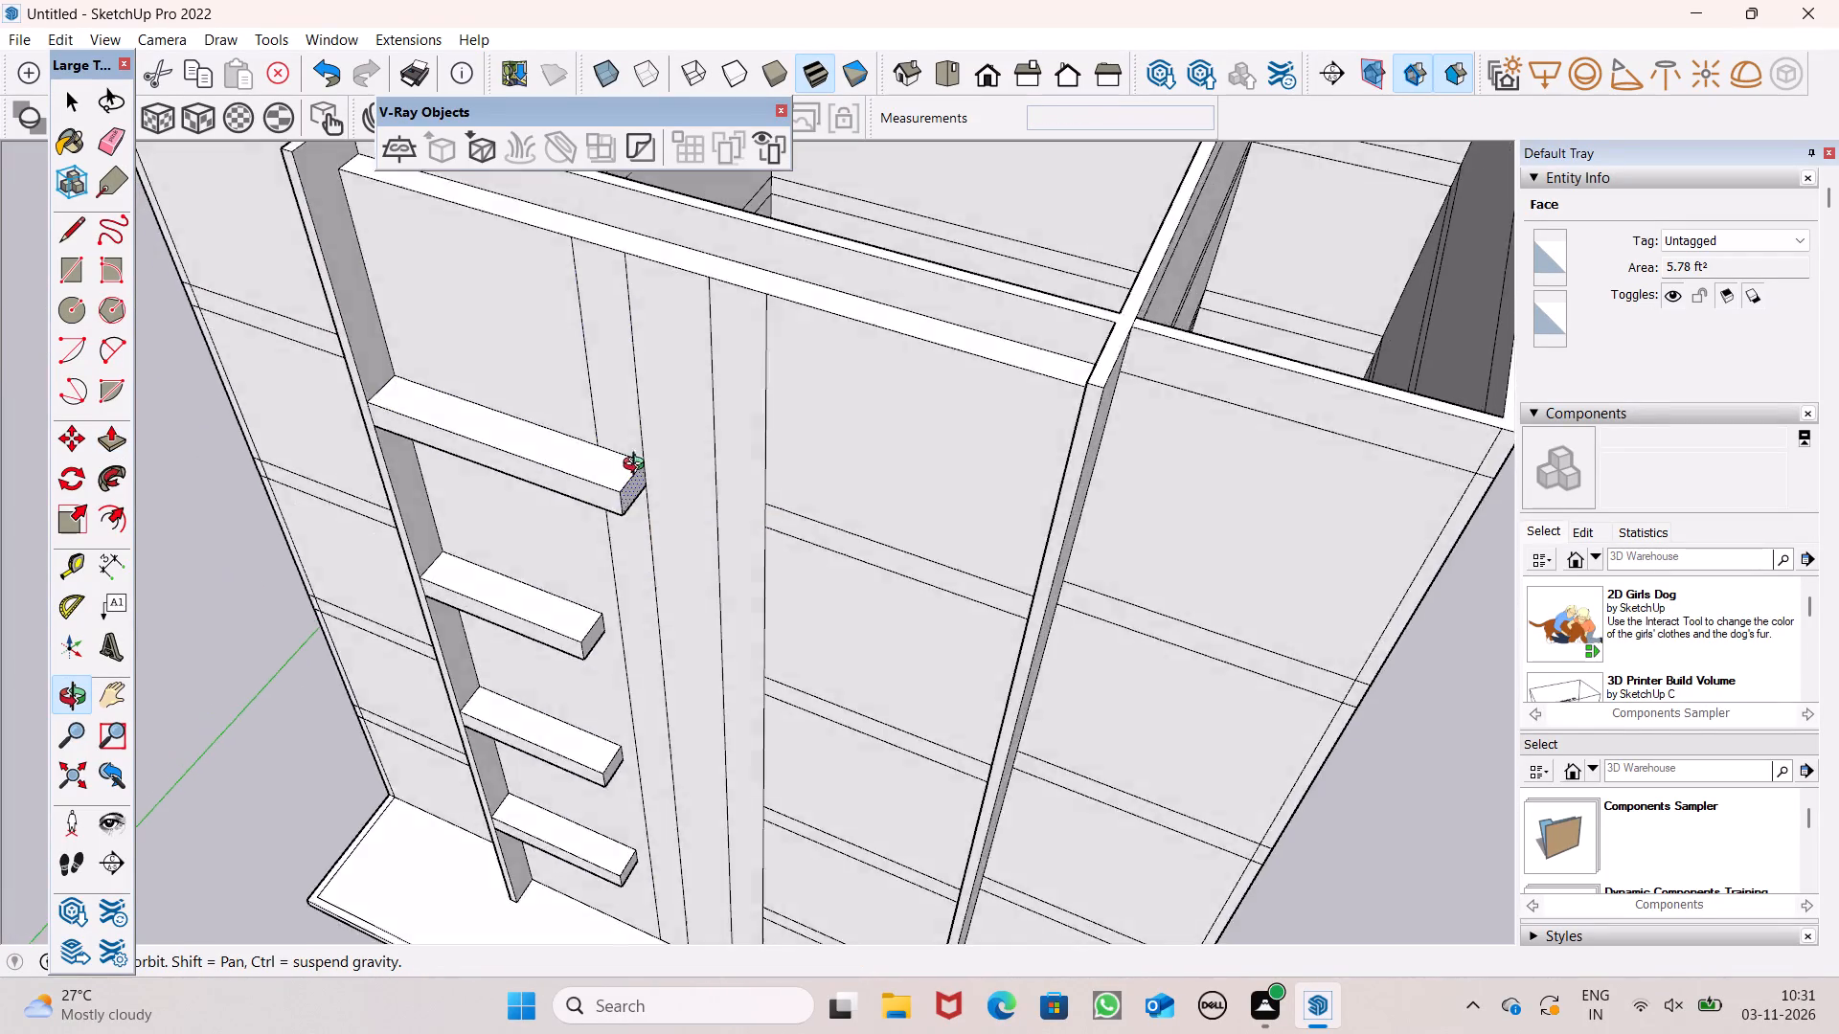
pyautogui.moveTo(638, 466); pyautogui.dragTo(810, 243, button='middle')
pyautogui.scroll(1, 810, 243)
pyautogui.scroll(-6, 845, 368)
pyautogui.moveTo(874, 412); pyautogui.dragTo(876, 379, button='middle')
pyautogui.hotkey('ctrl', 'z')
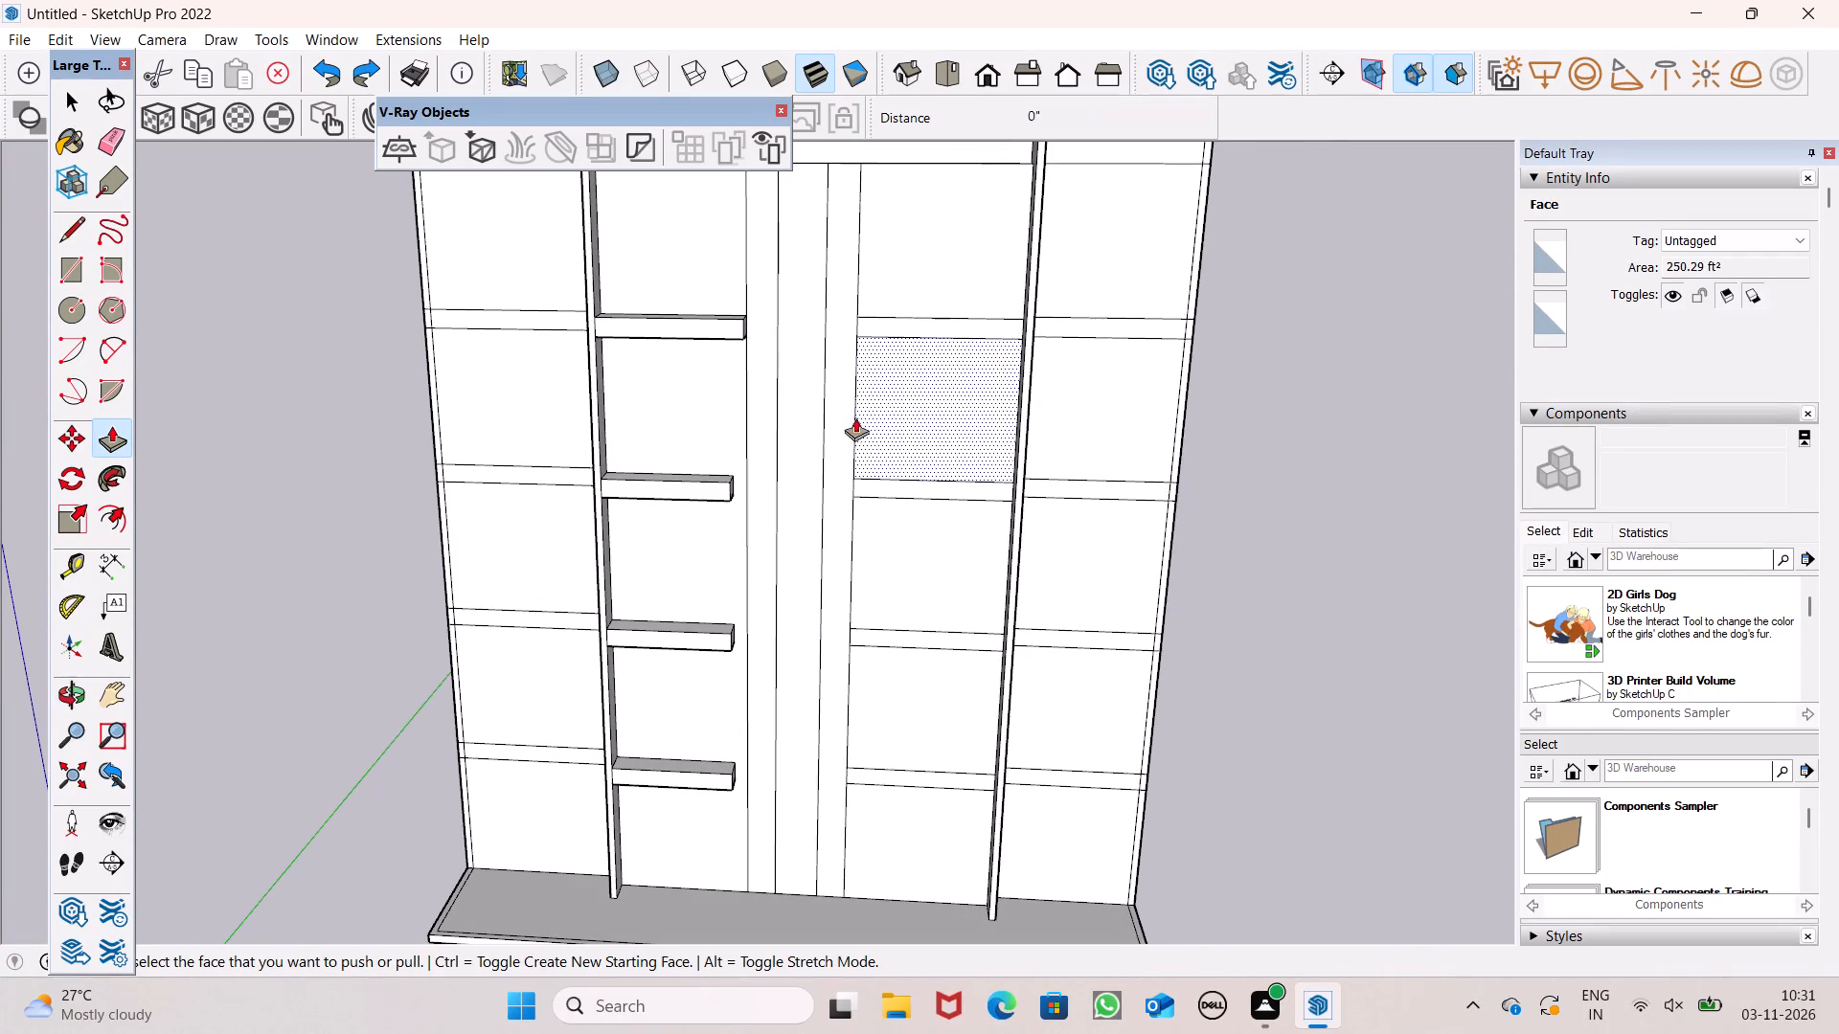
# Extend the ends of the three lower protruding bands by about 1' 5 9/16" to meet the copied strip's near edge.
pyautogui.moveTo(840, 429); pyautogui.dragTo(881, 402, button='middle')
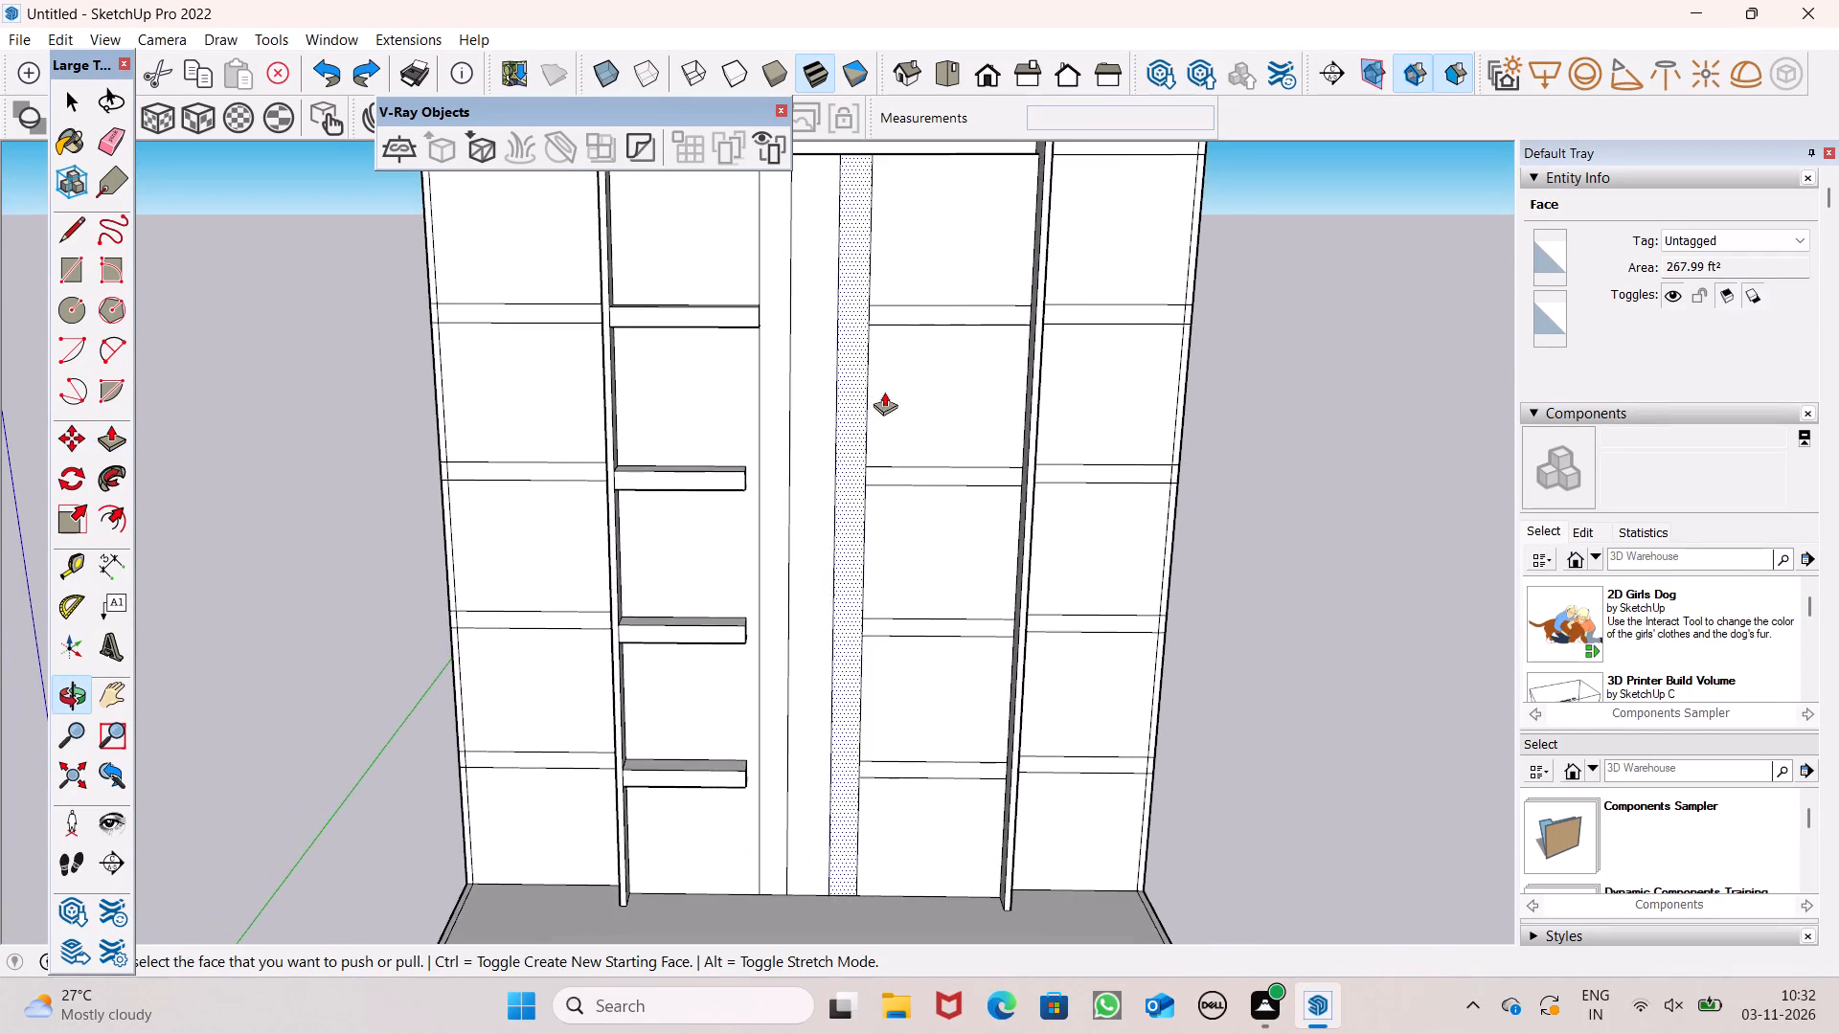
pyautogui.scroll(-5, 717, 402)
pyautogui.moveTo(829, 469); pyautogui.dragTo(802, 528, button='middle')
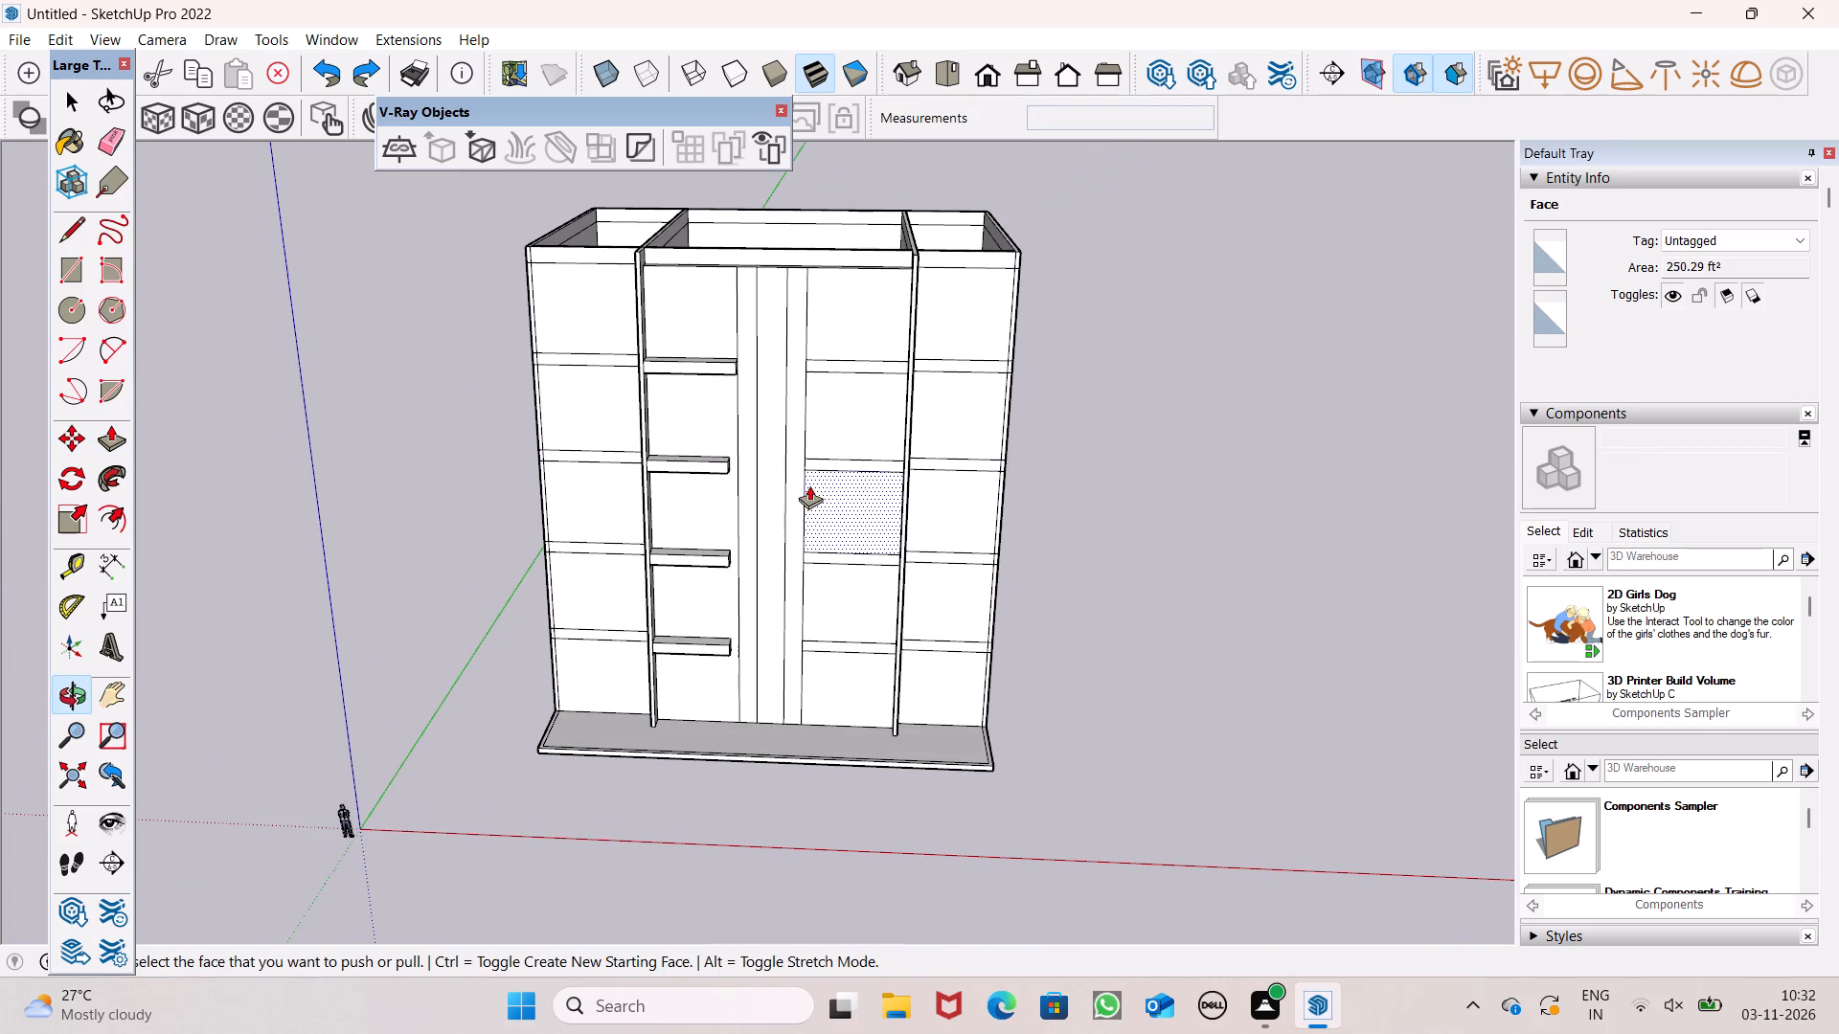
pyautogui.press('space')
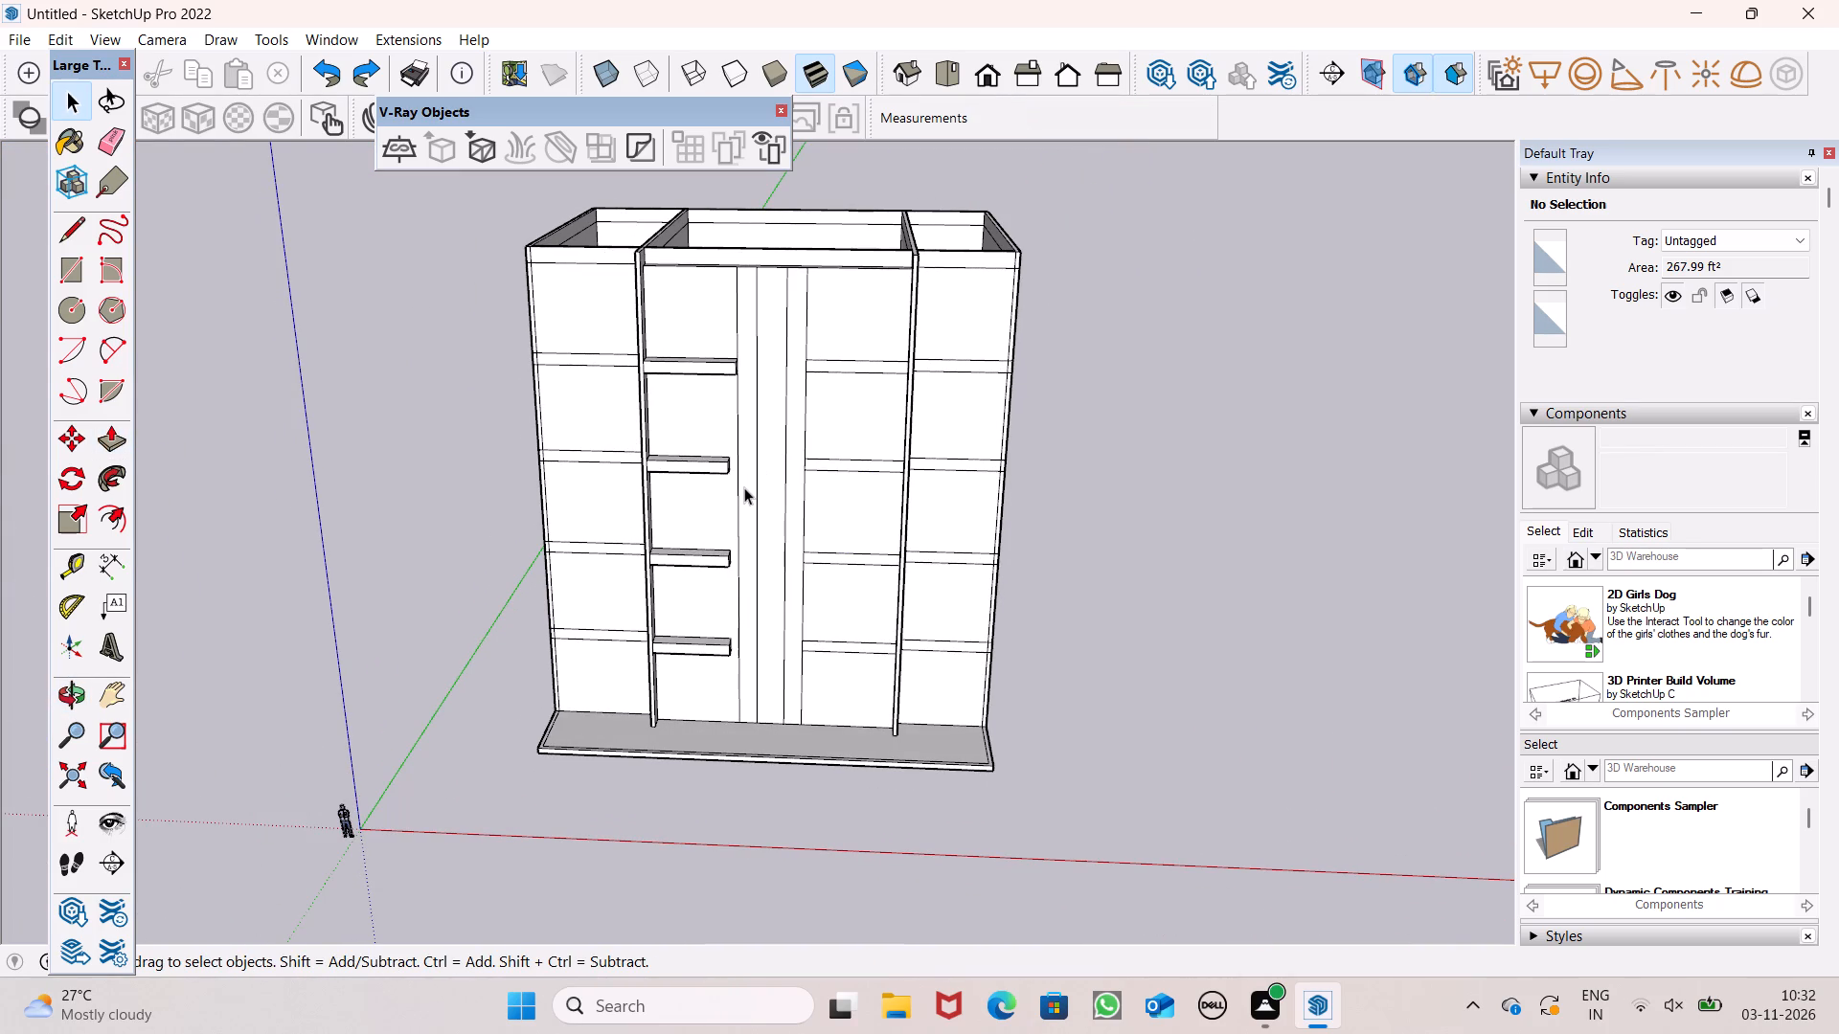
pyautogui.click(744, 487)
pyautogui.click(1230, 475)
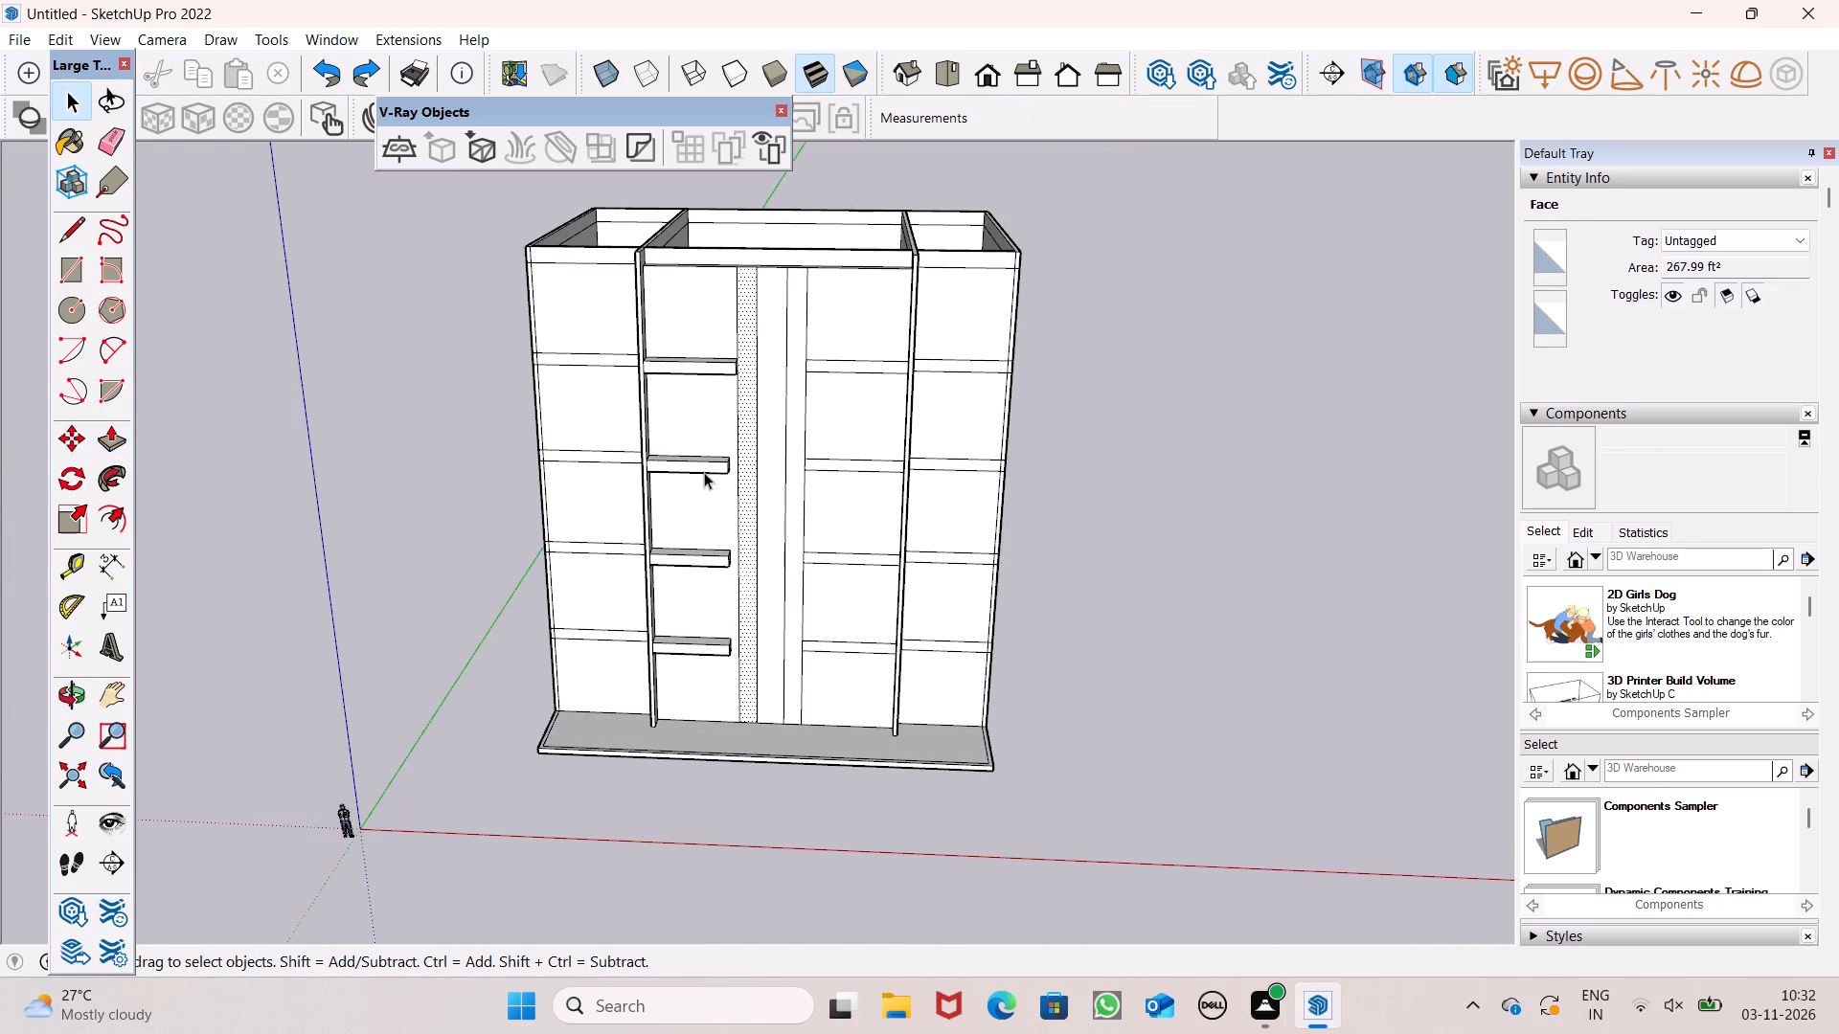
pyautogui.moveTo(704, 472); pyautogui.dragTo(574, 527, button='middle')
pyautogui.click(117, 428)
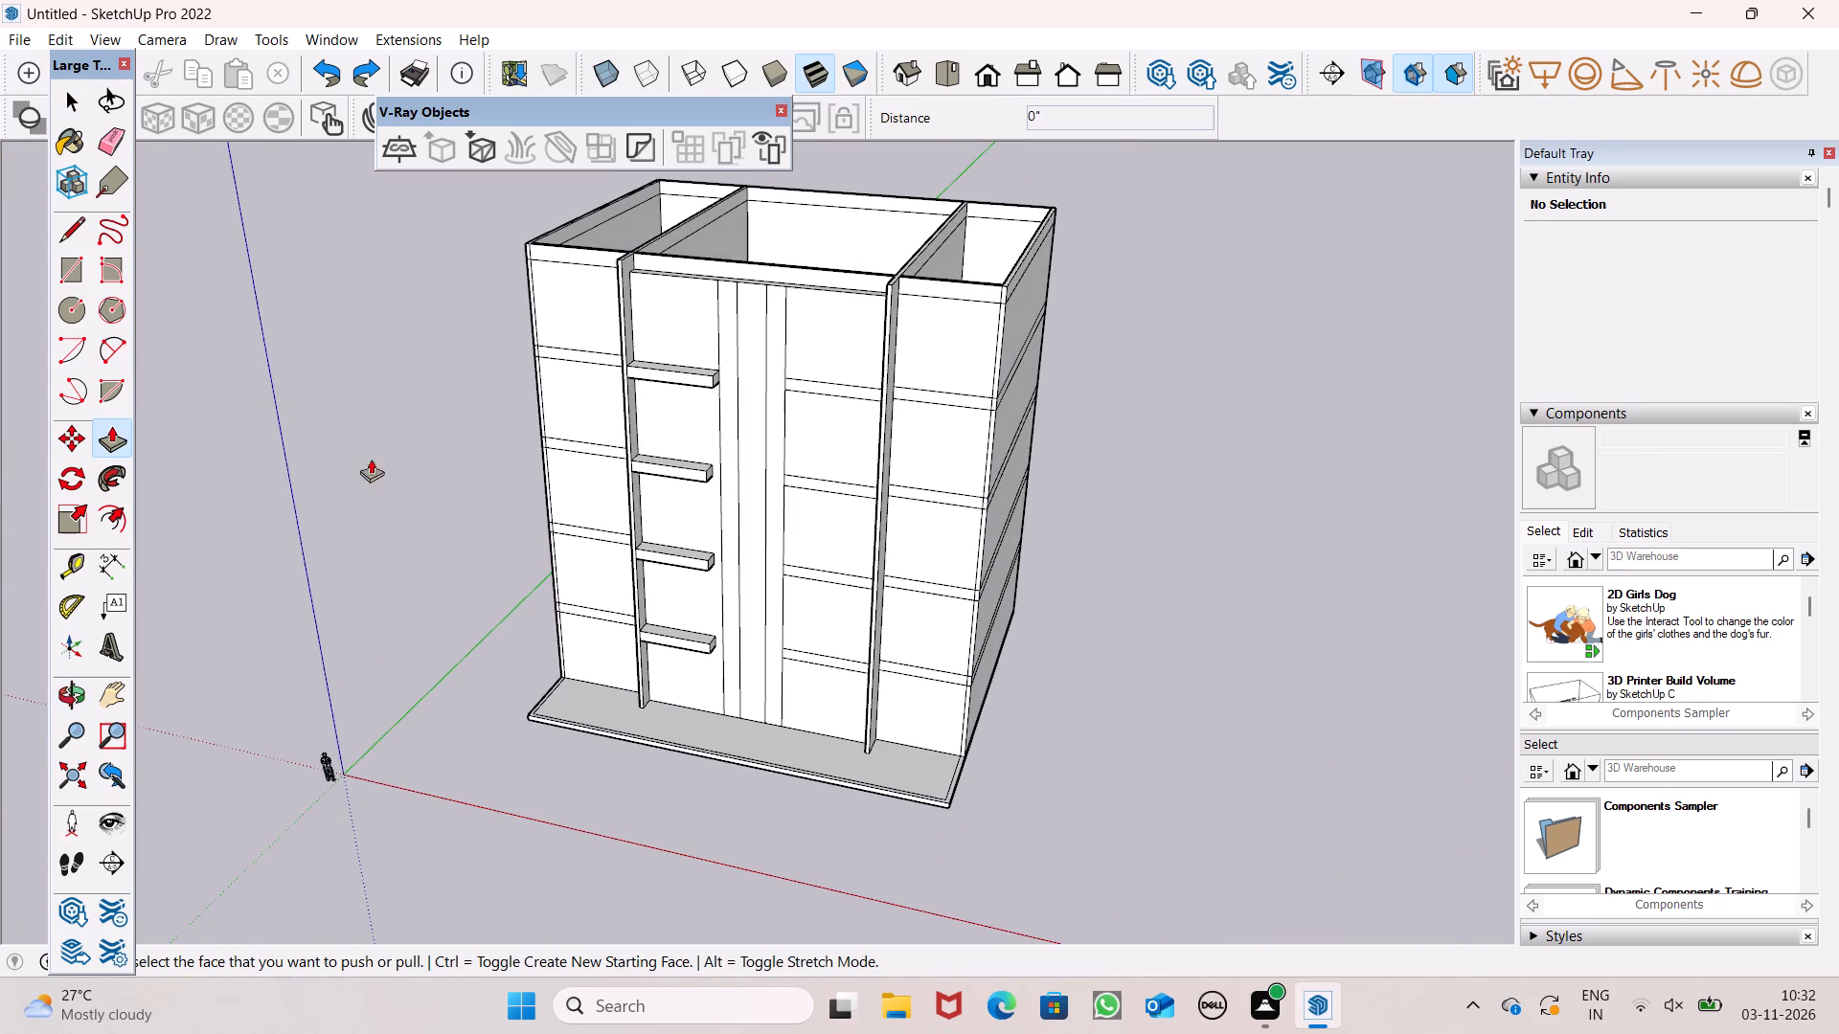
pyautogui.scroll(15, 708, 481)
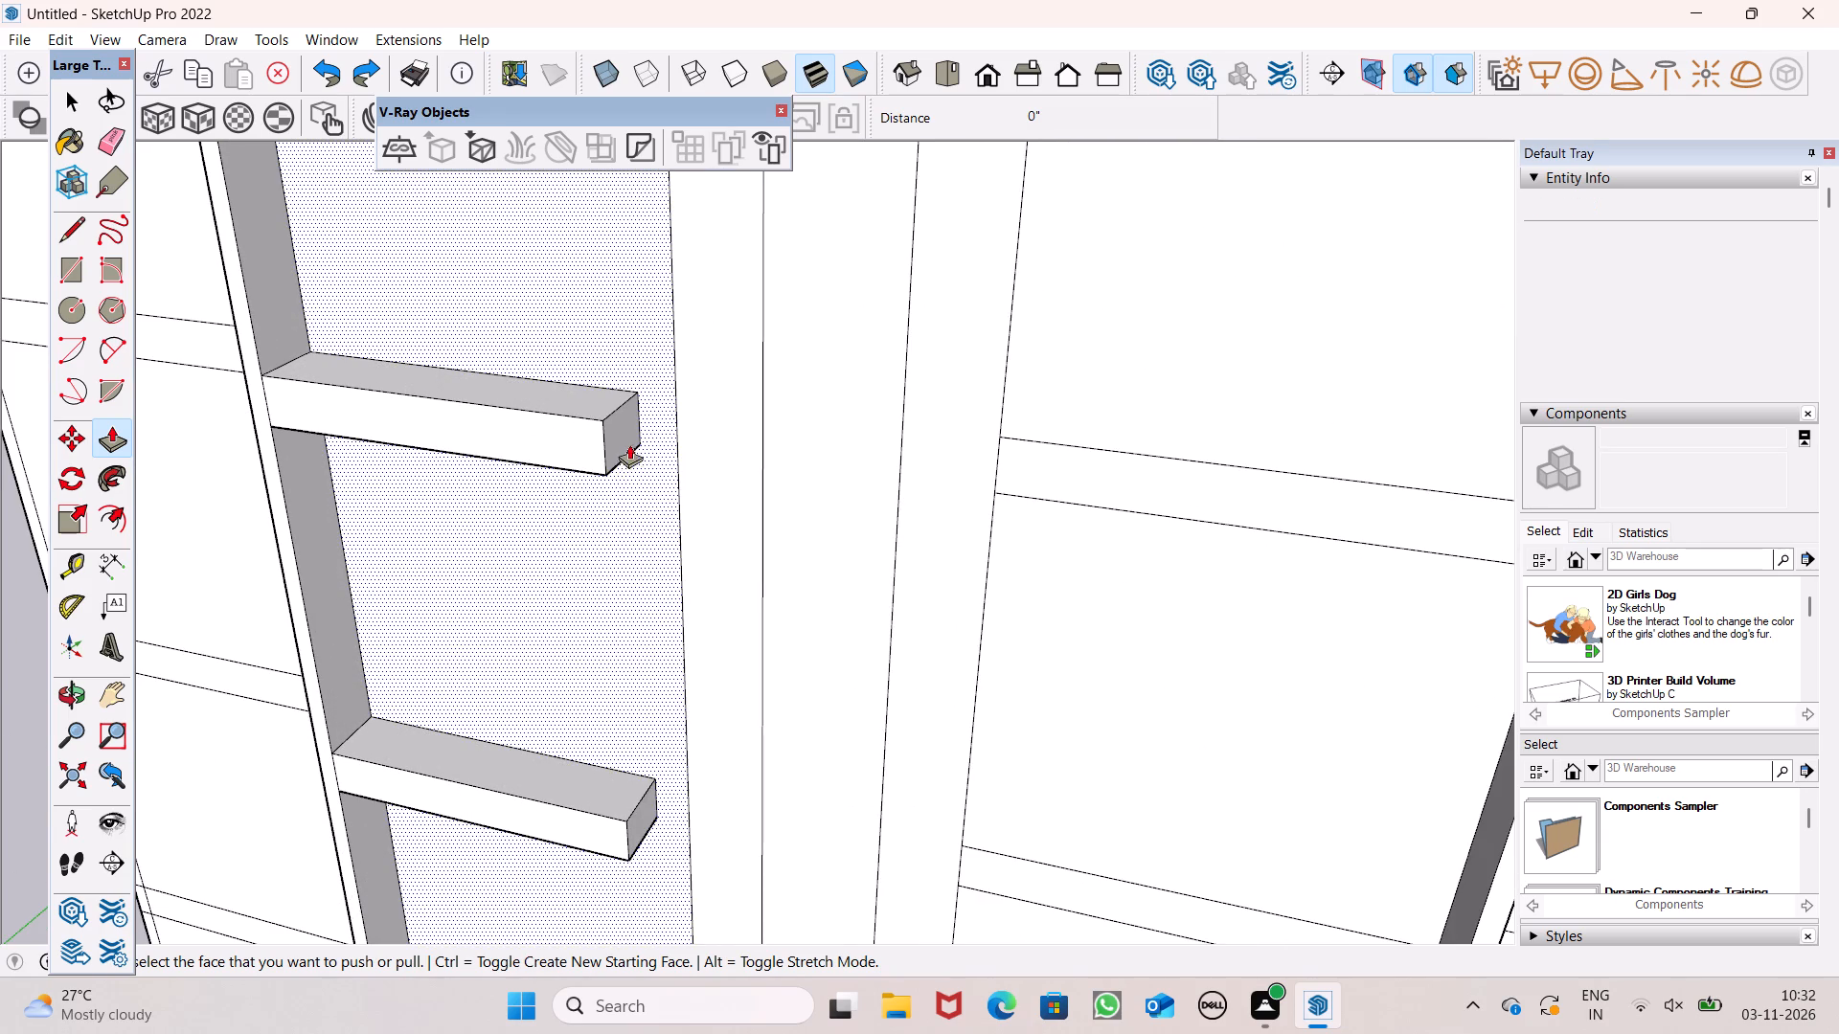
pyautogui.moveTo(629, 443); pyautogui.dragTo(675, 445)
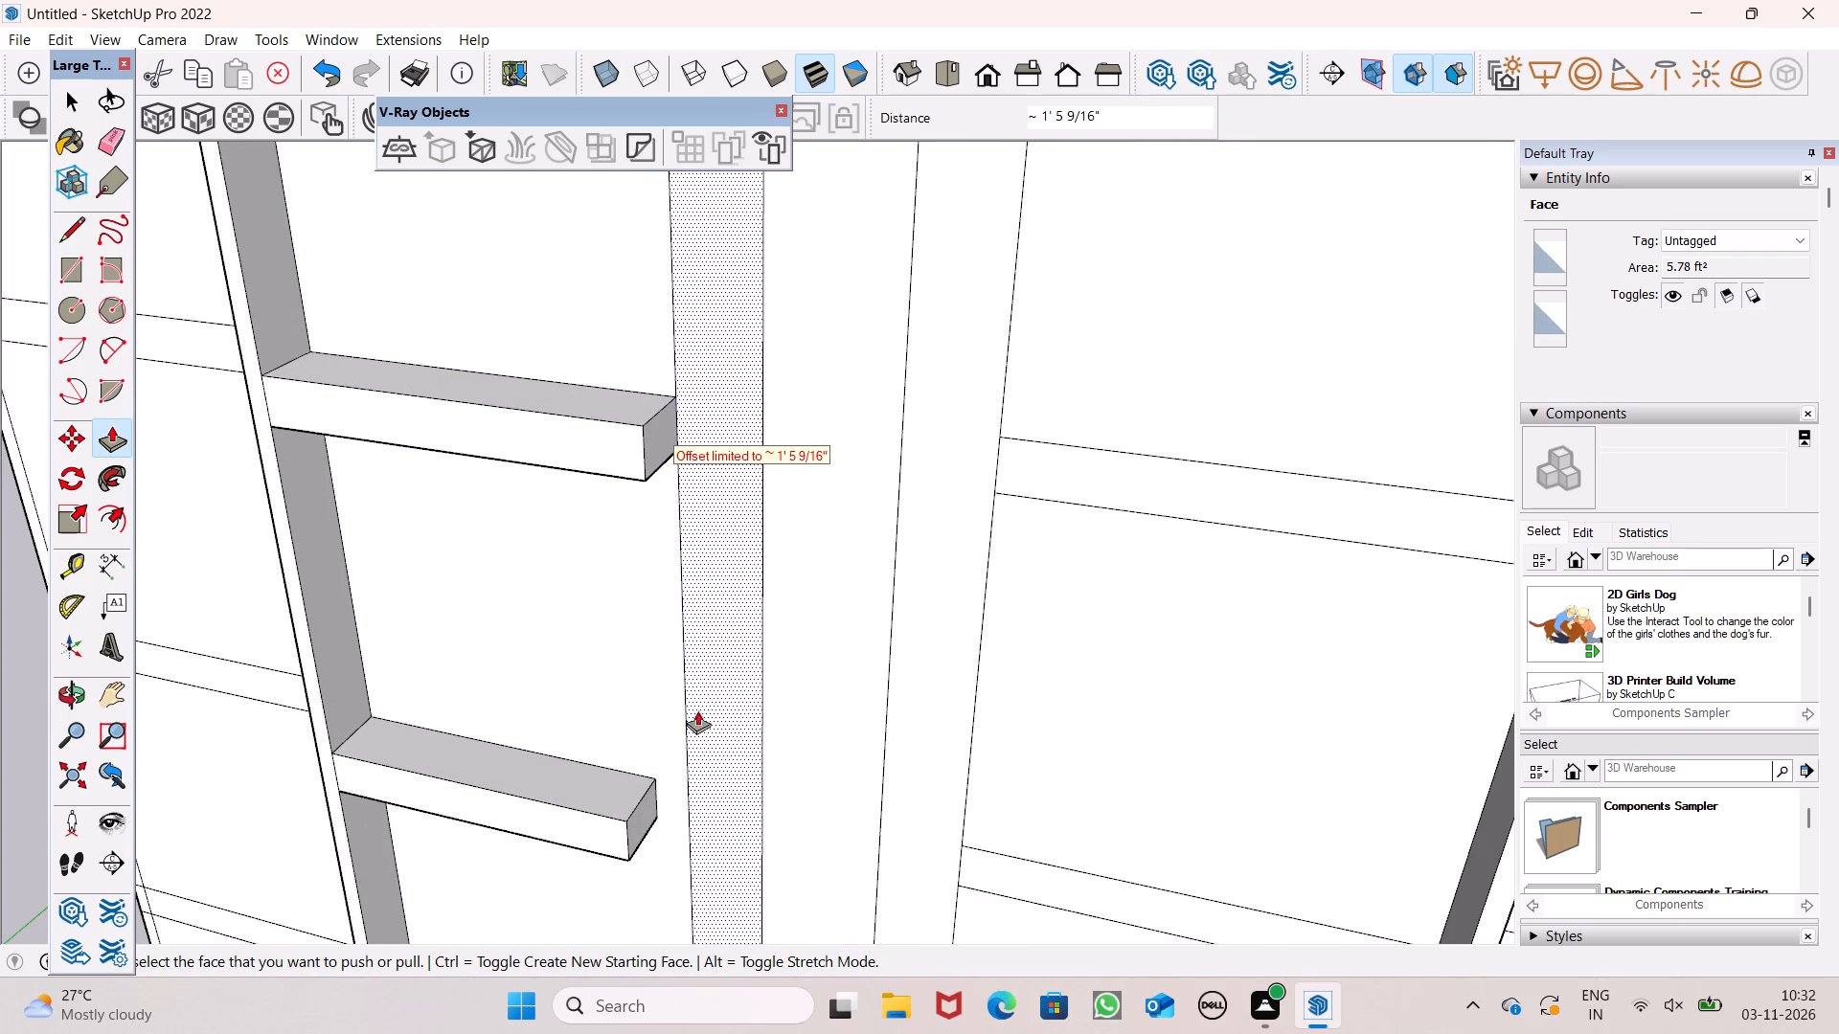
pyautogui.moveTo(651, 814); pyautogui.dragTo(688, 806)
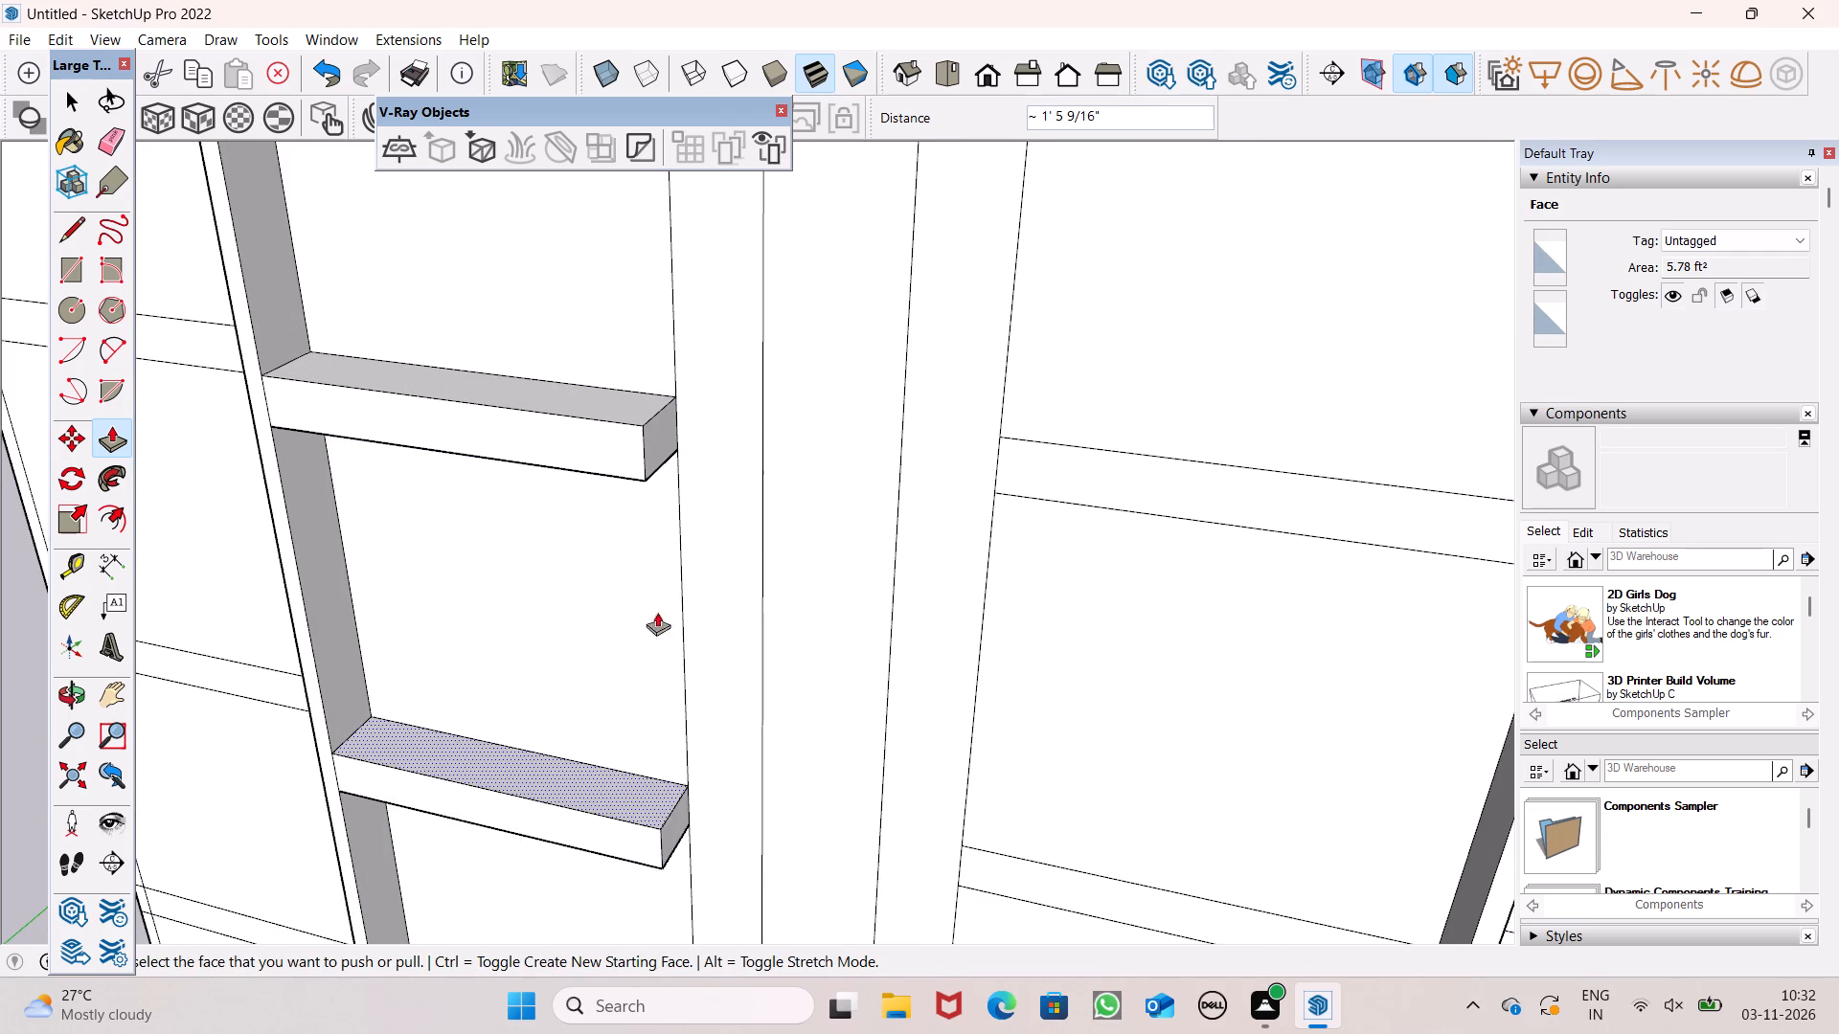
pyautogui.scroll(-7, 756, 517)
pyautogui.scroll(5, 769, 820)
pyautogui.moveTo(653, 879); pyautogui.dragTo(695, 872)
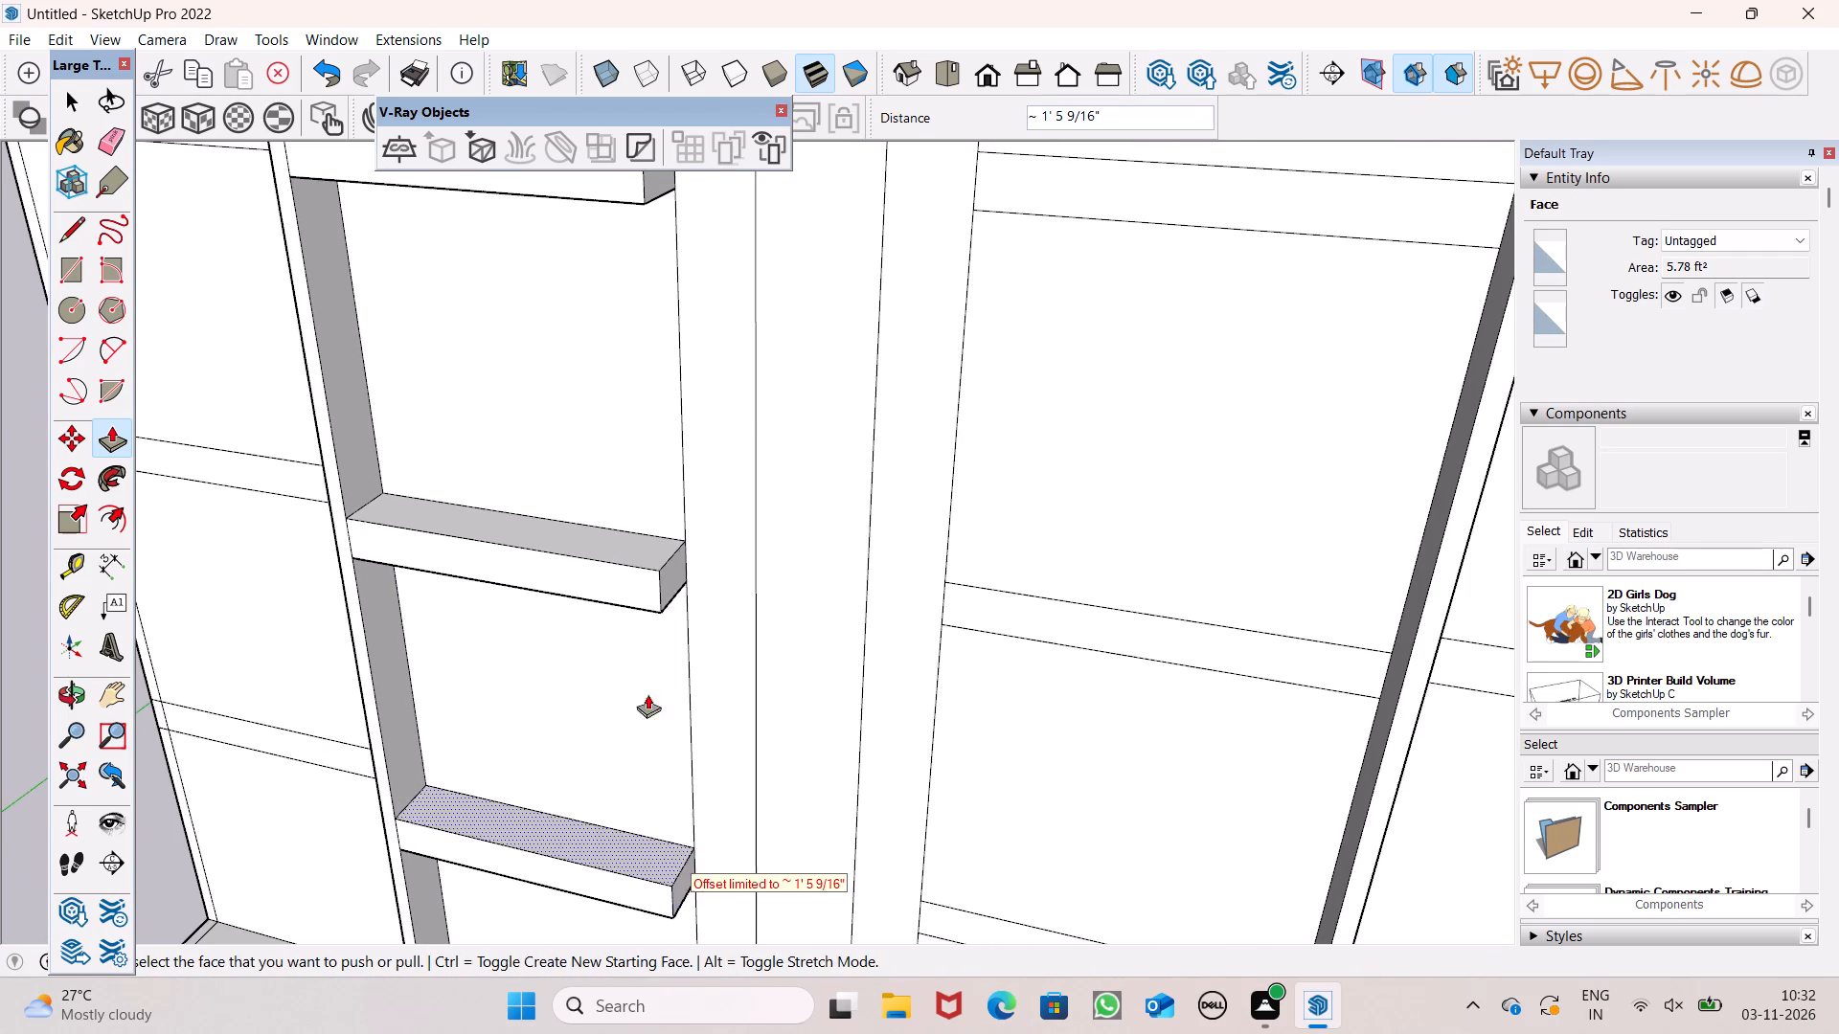
# Thicken the fin carrying the protruding bands by pulling its five inner face segments above, between and below the bands inward 1' 3/4".
pyautogui.scroll(-8, 682, 543)
pyautogui.moveTo(543, 618); pyautogui.dragTo(570, 682, button='middle')
pyautogui.scroll(7, 561, 675)
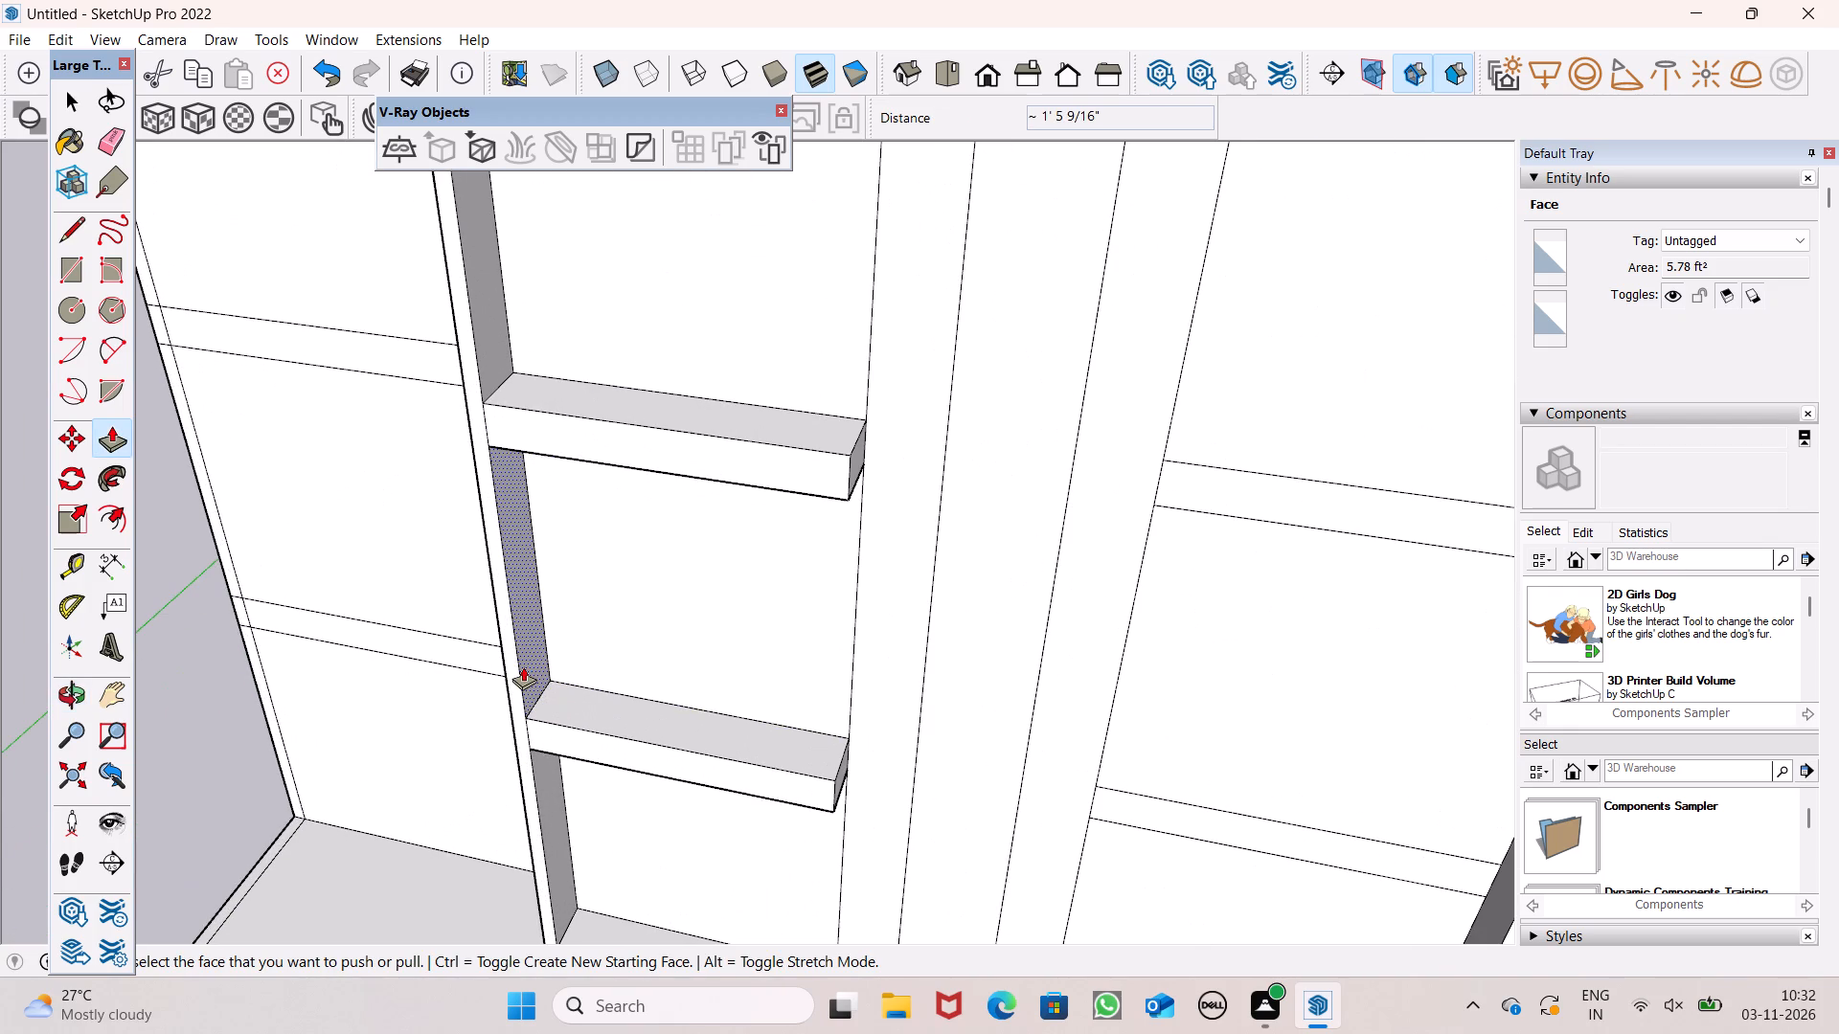
pyautogui.moveTo(528, 665); pyautogui.dragTo(548, 672)
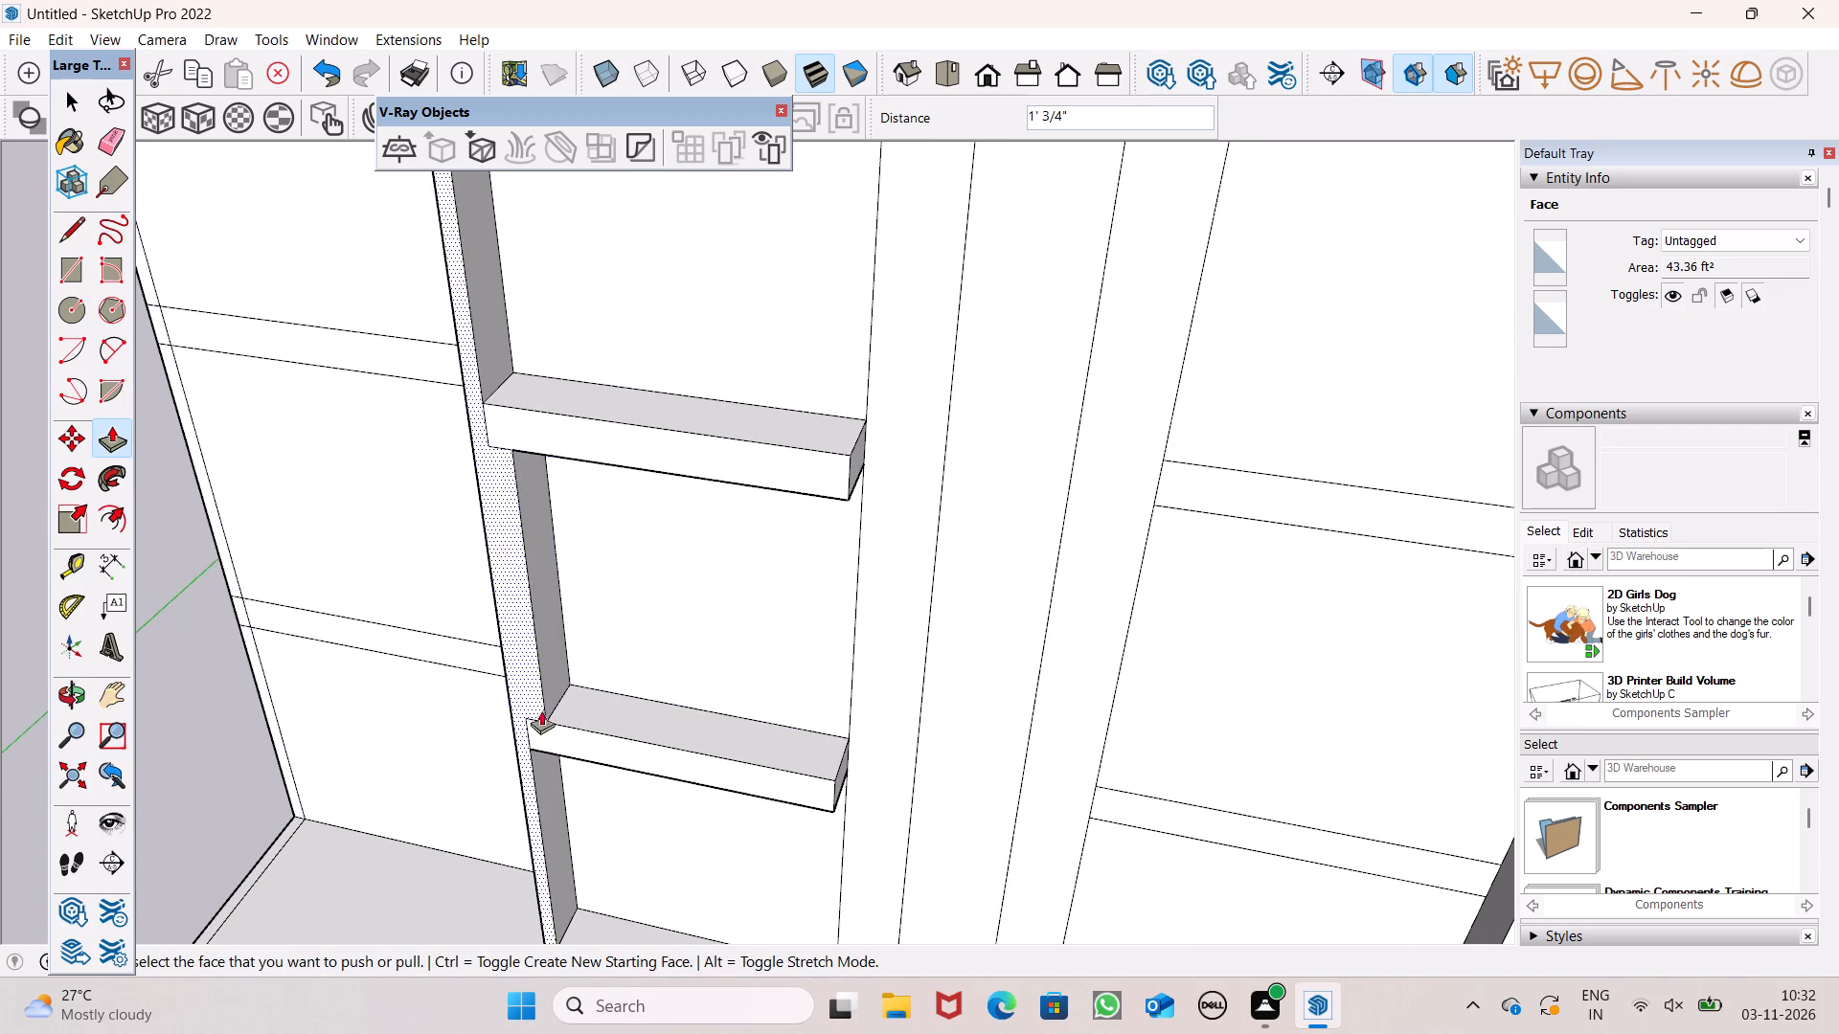
pyautogui.moveTo(538, 778); pyautogui.dragTo(553, 716)
pyautogui.scroll(-8, 577, 705)
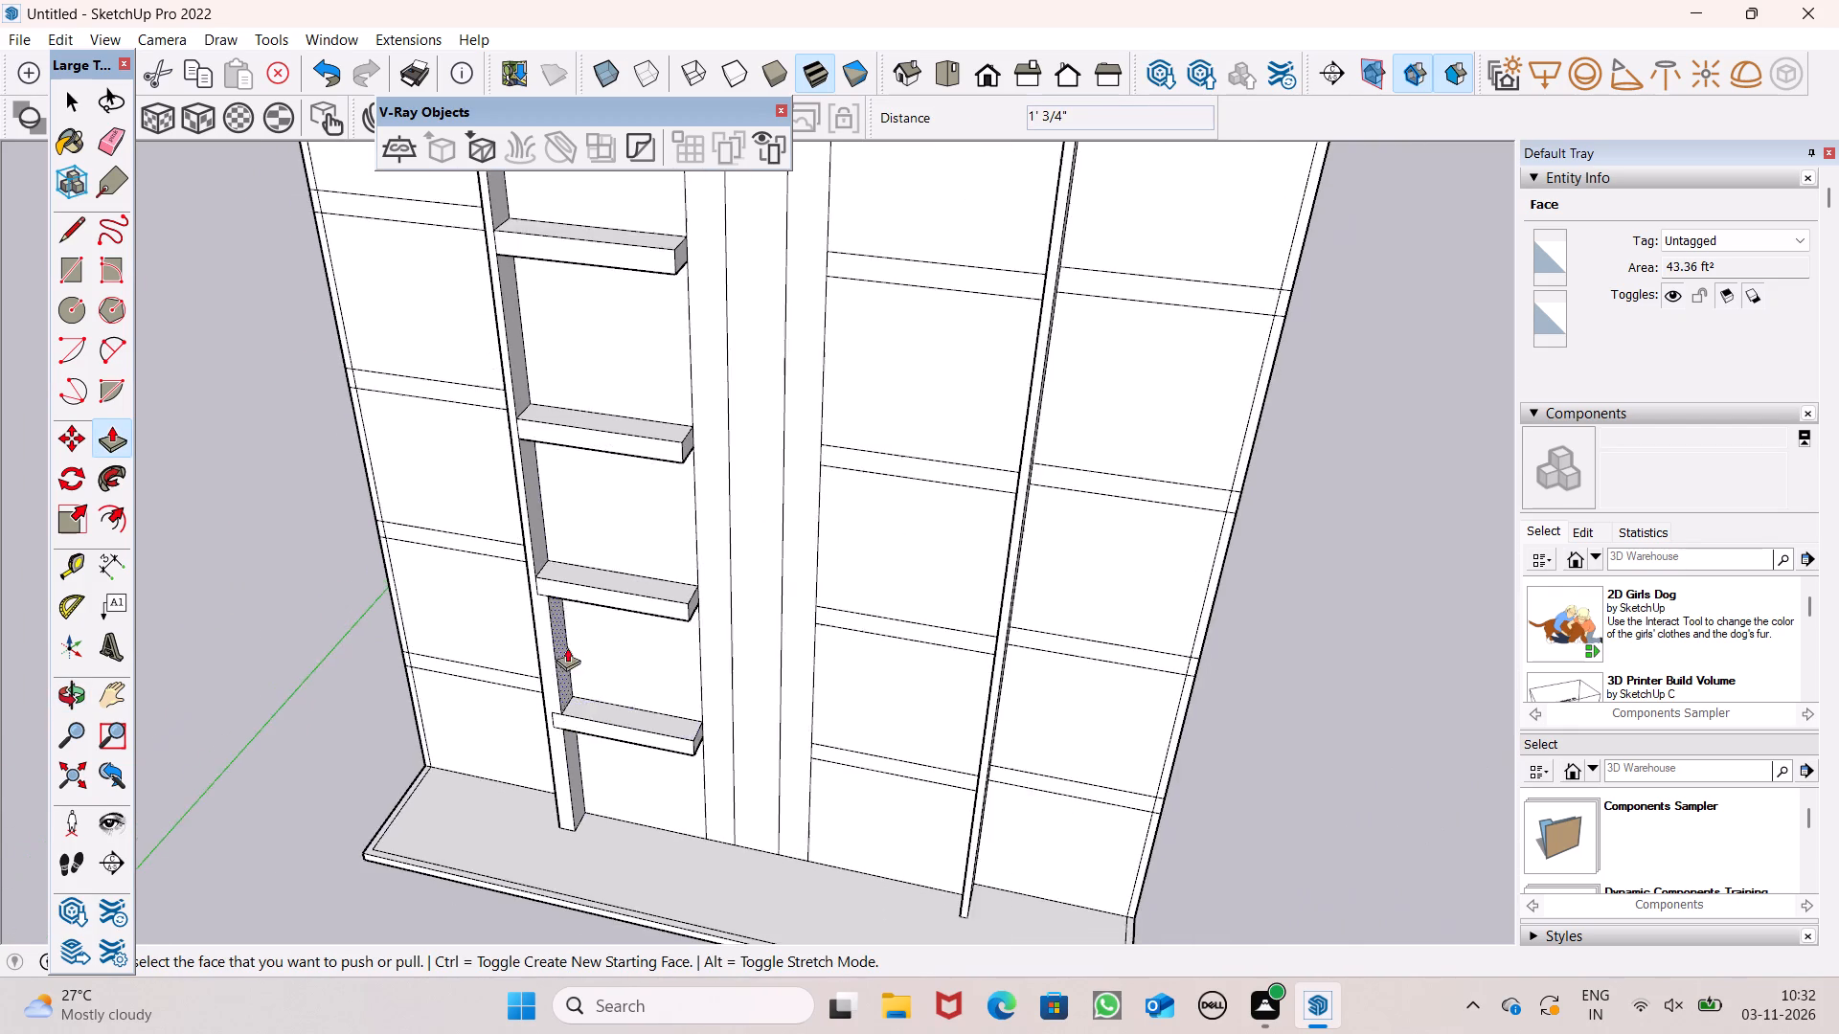
pyautogui.scroll(6, 540, 496)
pyautogui.moveTo(538, 576); pyautogui.dragTo(560, 711)
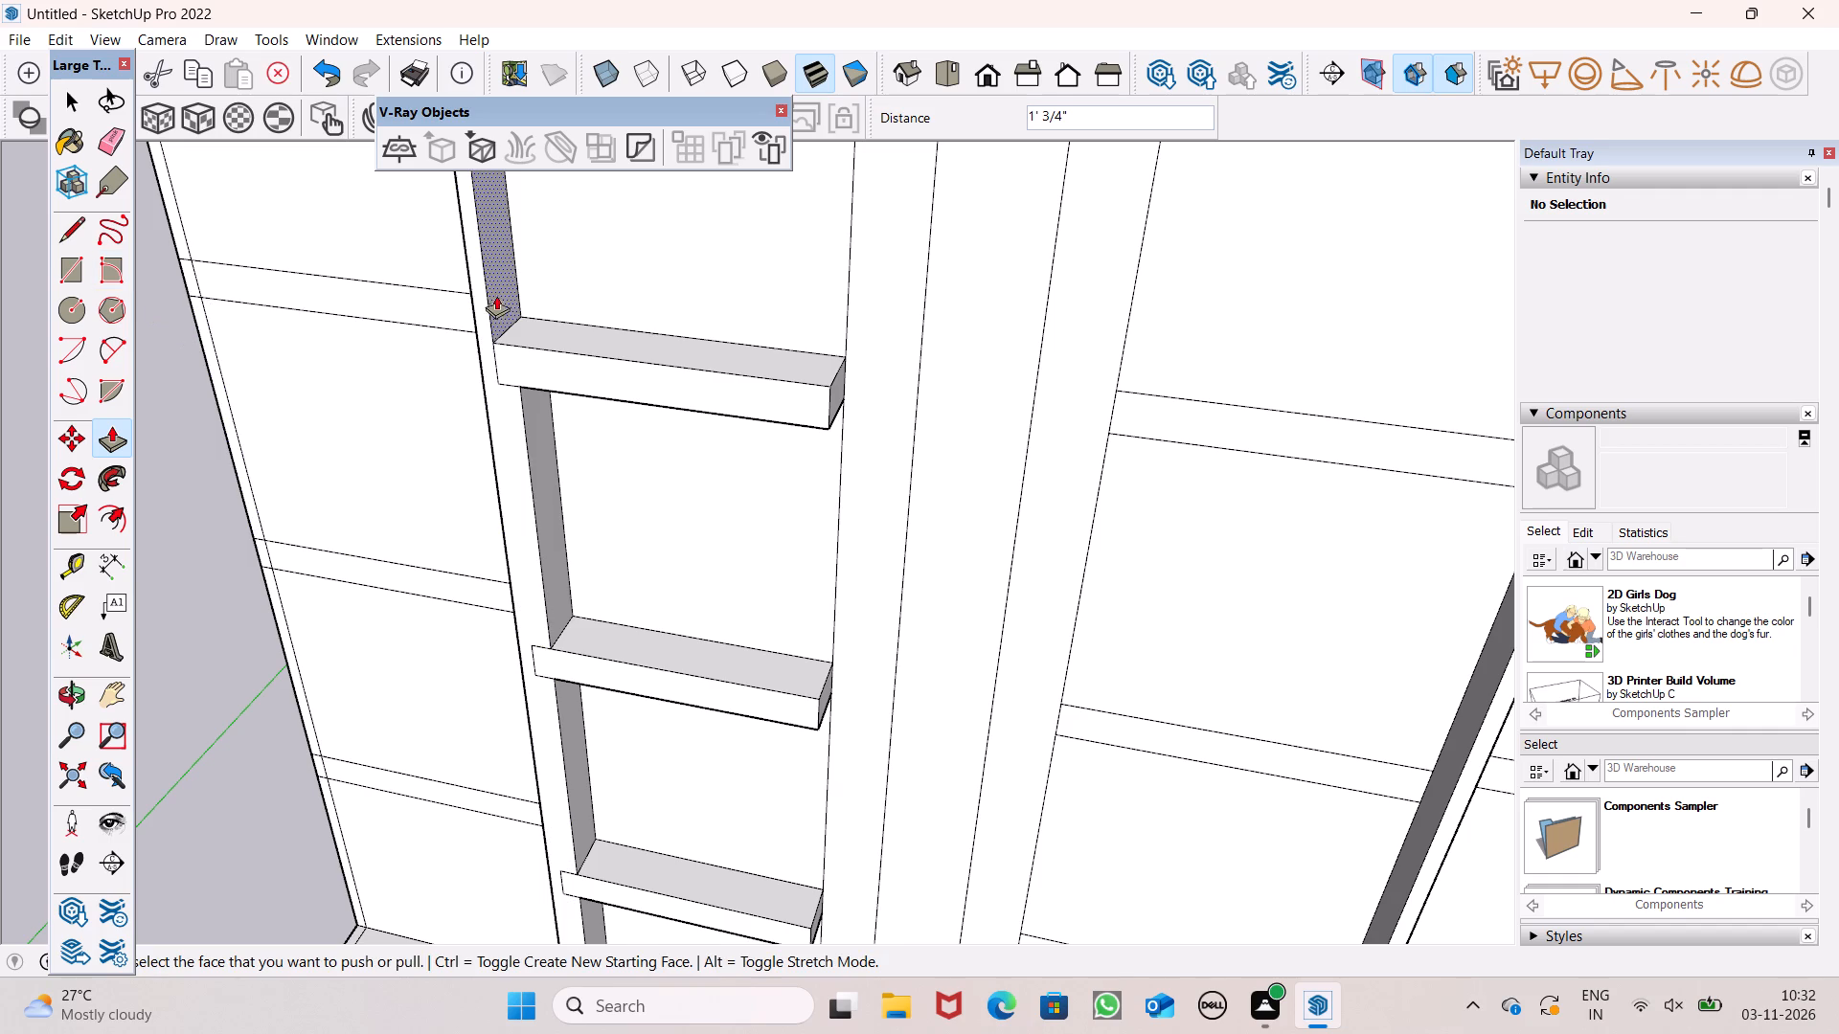
pyautogui.moveTo(500, 290); pyautogui.dragTo(525, 394)
pyautogui.scroll(-15, 509, 491)
pyautogui.scroll(8, 544, 425)
pyautogui.moveTo(481, 363); pyautogui.dragTo(500, 444)
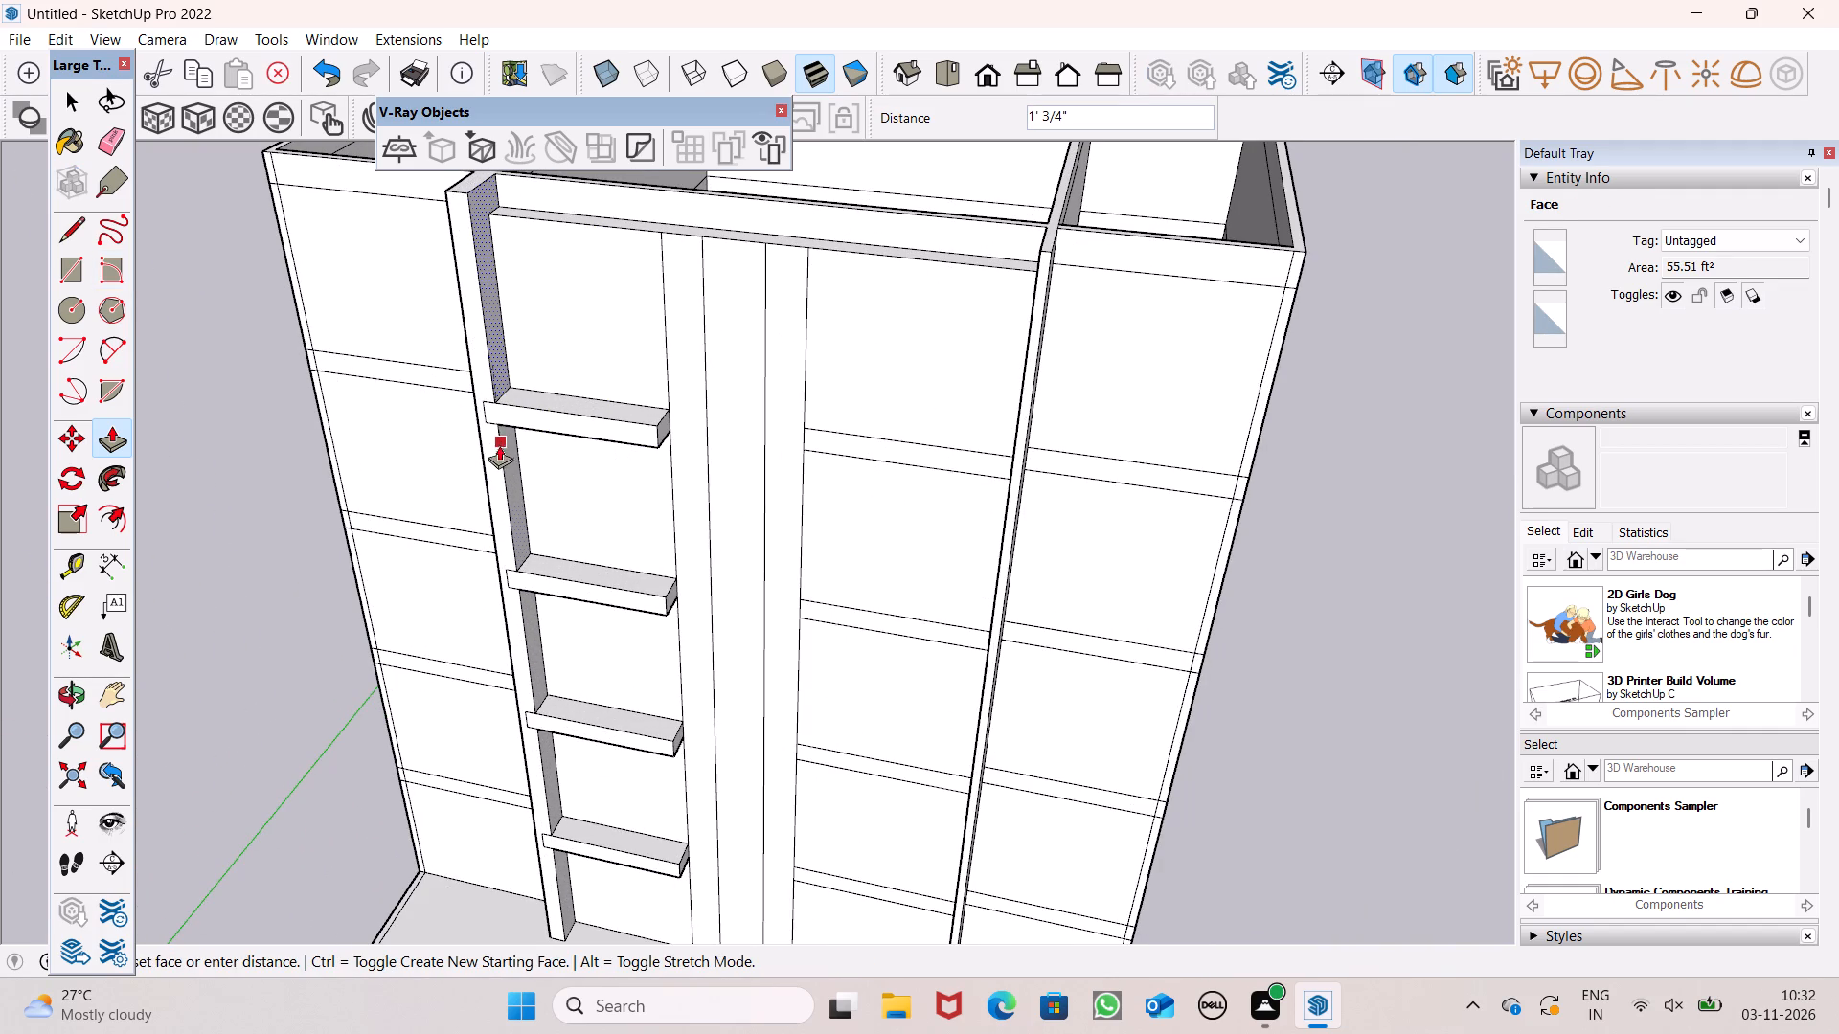
# Erase the leftover end outlines of the two upper protruding bands from the thickened fin's front face.
pyautogui.scroll(-3, 491, 435)
pyautogui.moveTo(479, 465); pyautogui.dragTo(726, 342, button='middle')
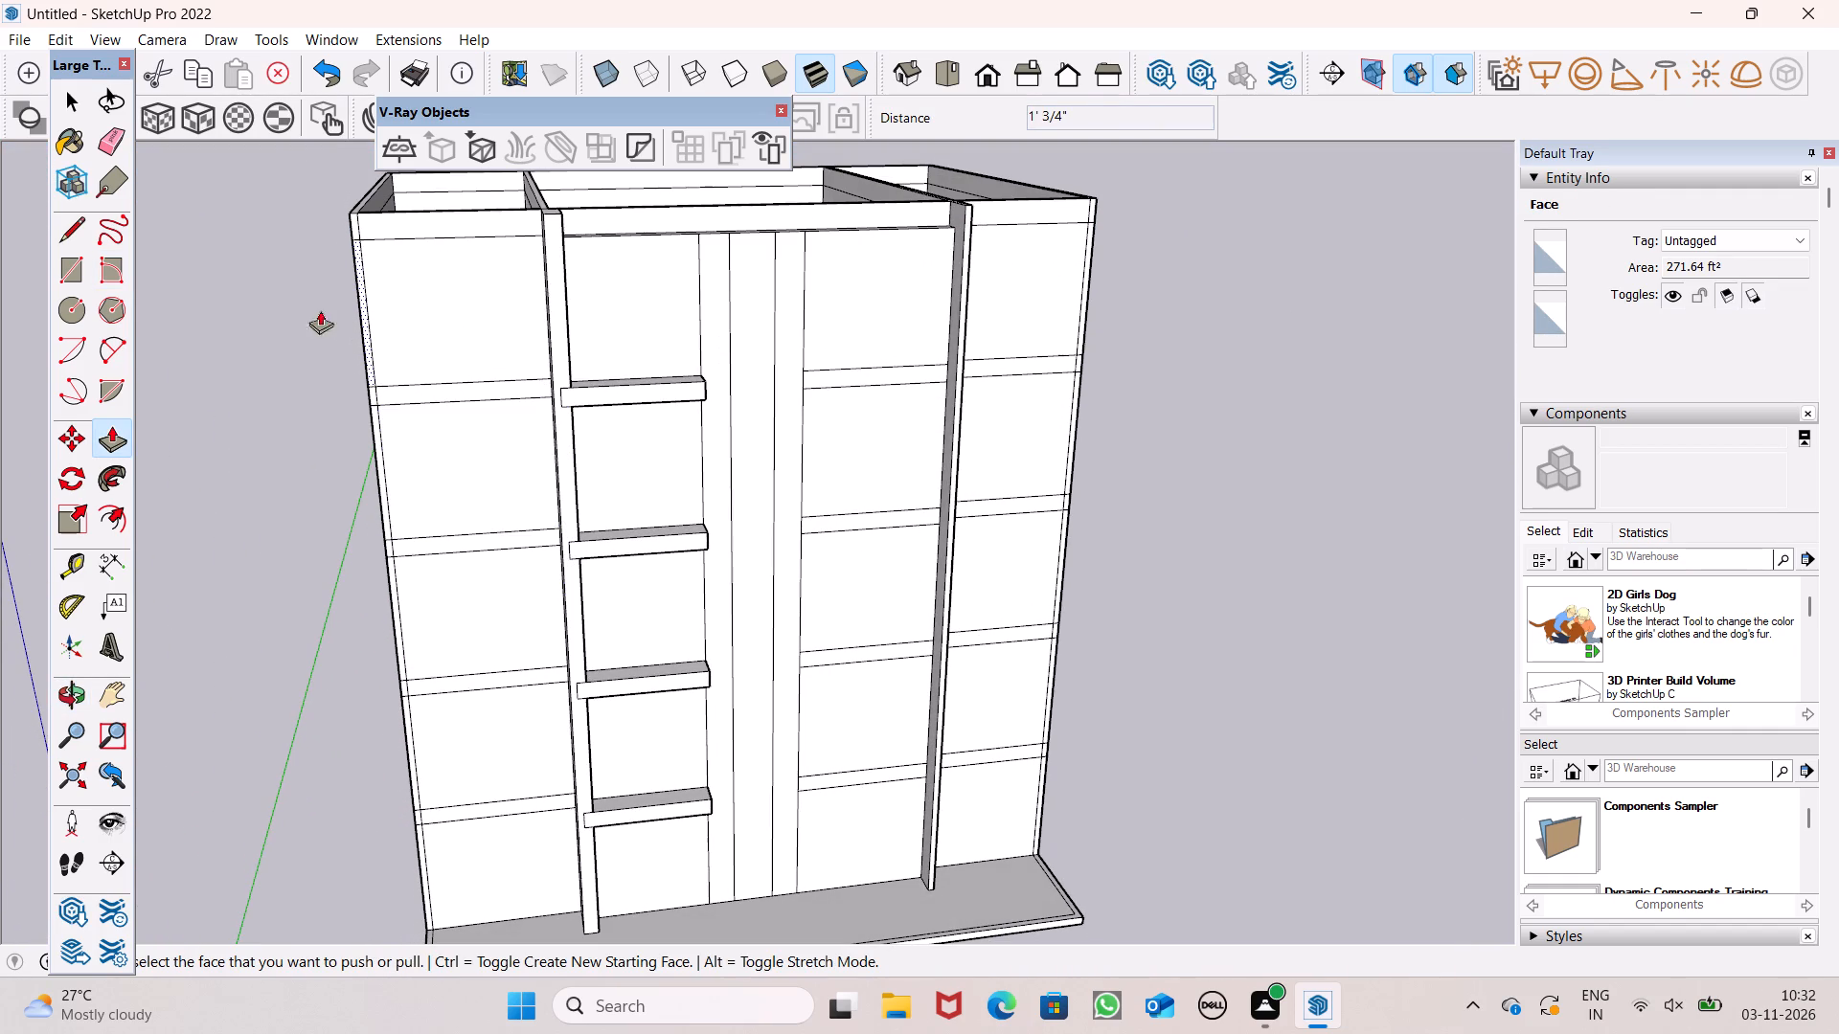
pyautogui.click(109, 140)
pyautogui.scroll(3, 518, 461)
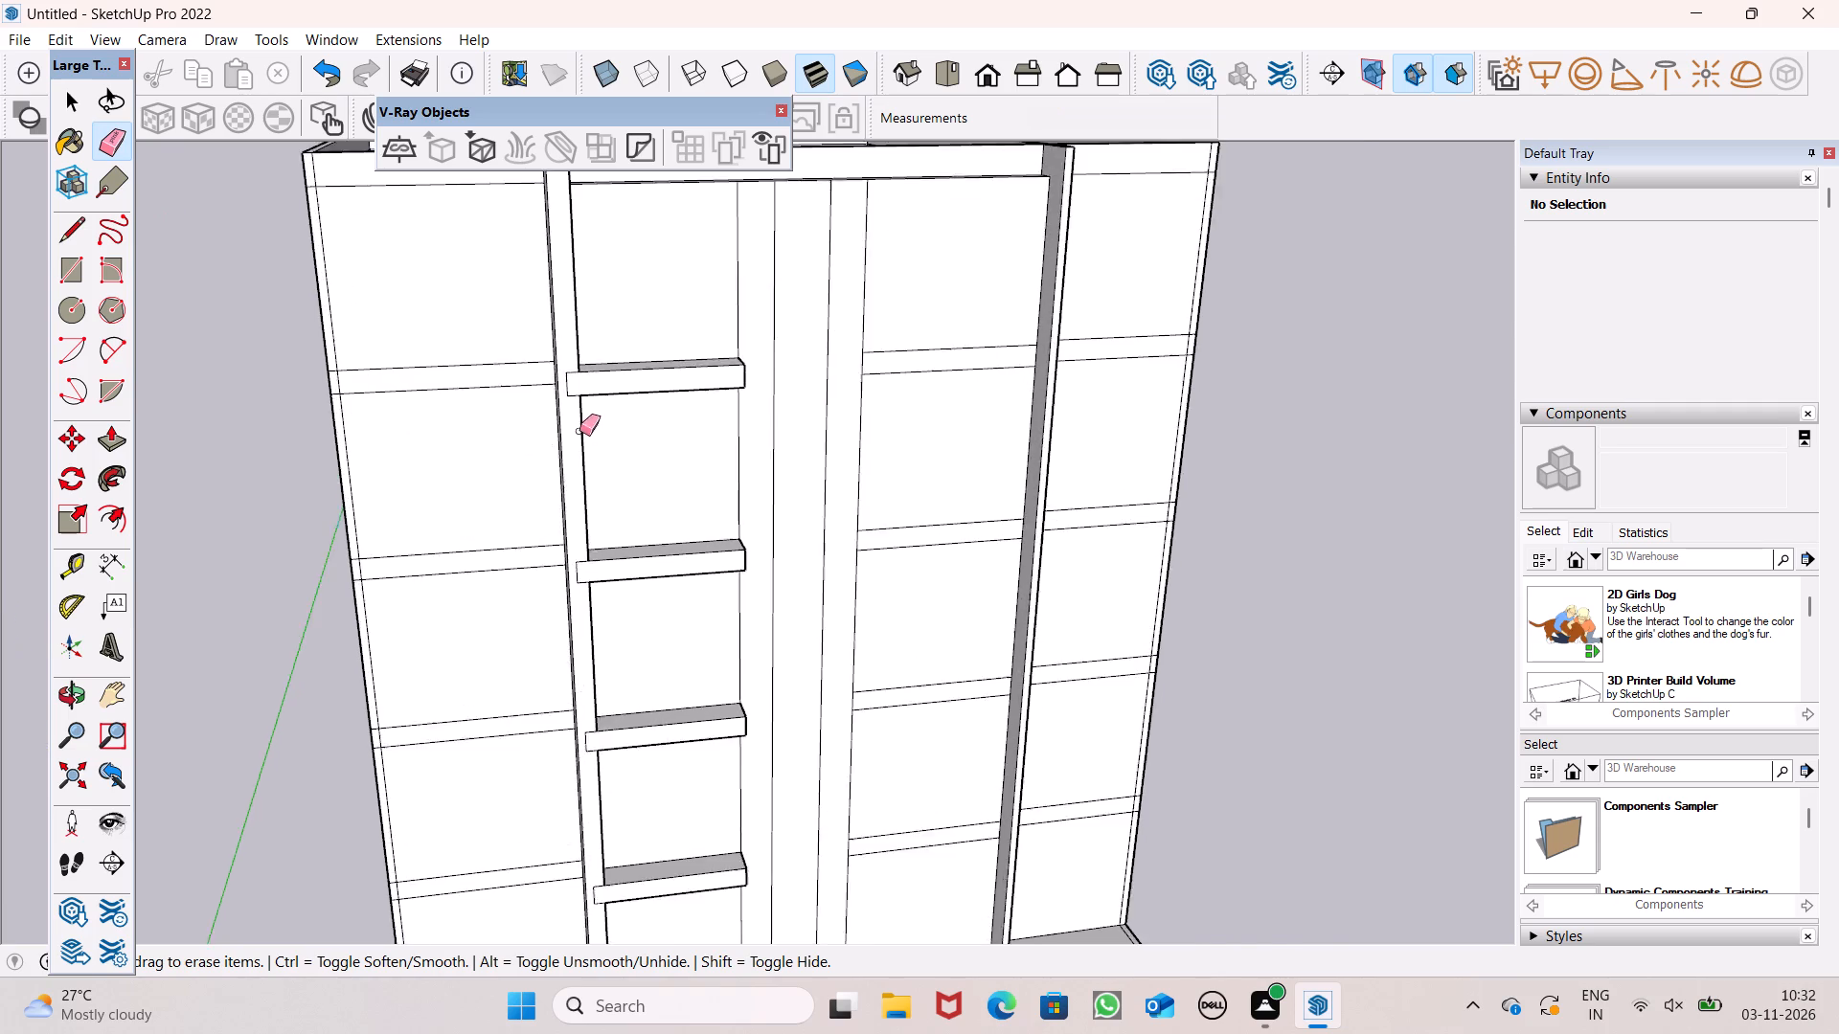
pyautogui.scroll(4, 579, 431)
pyautogui.moveTo(561, 332); pyautogui.dragTo(566, 388)
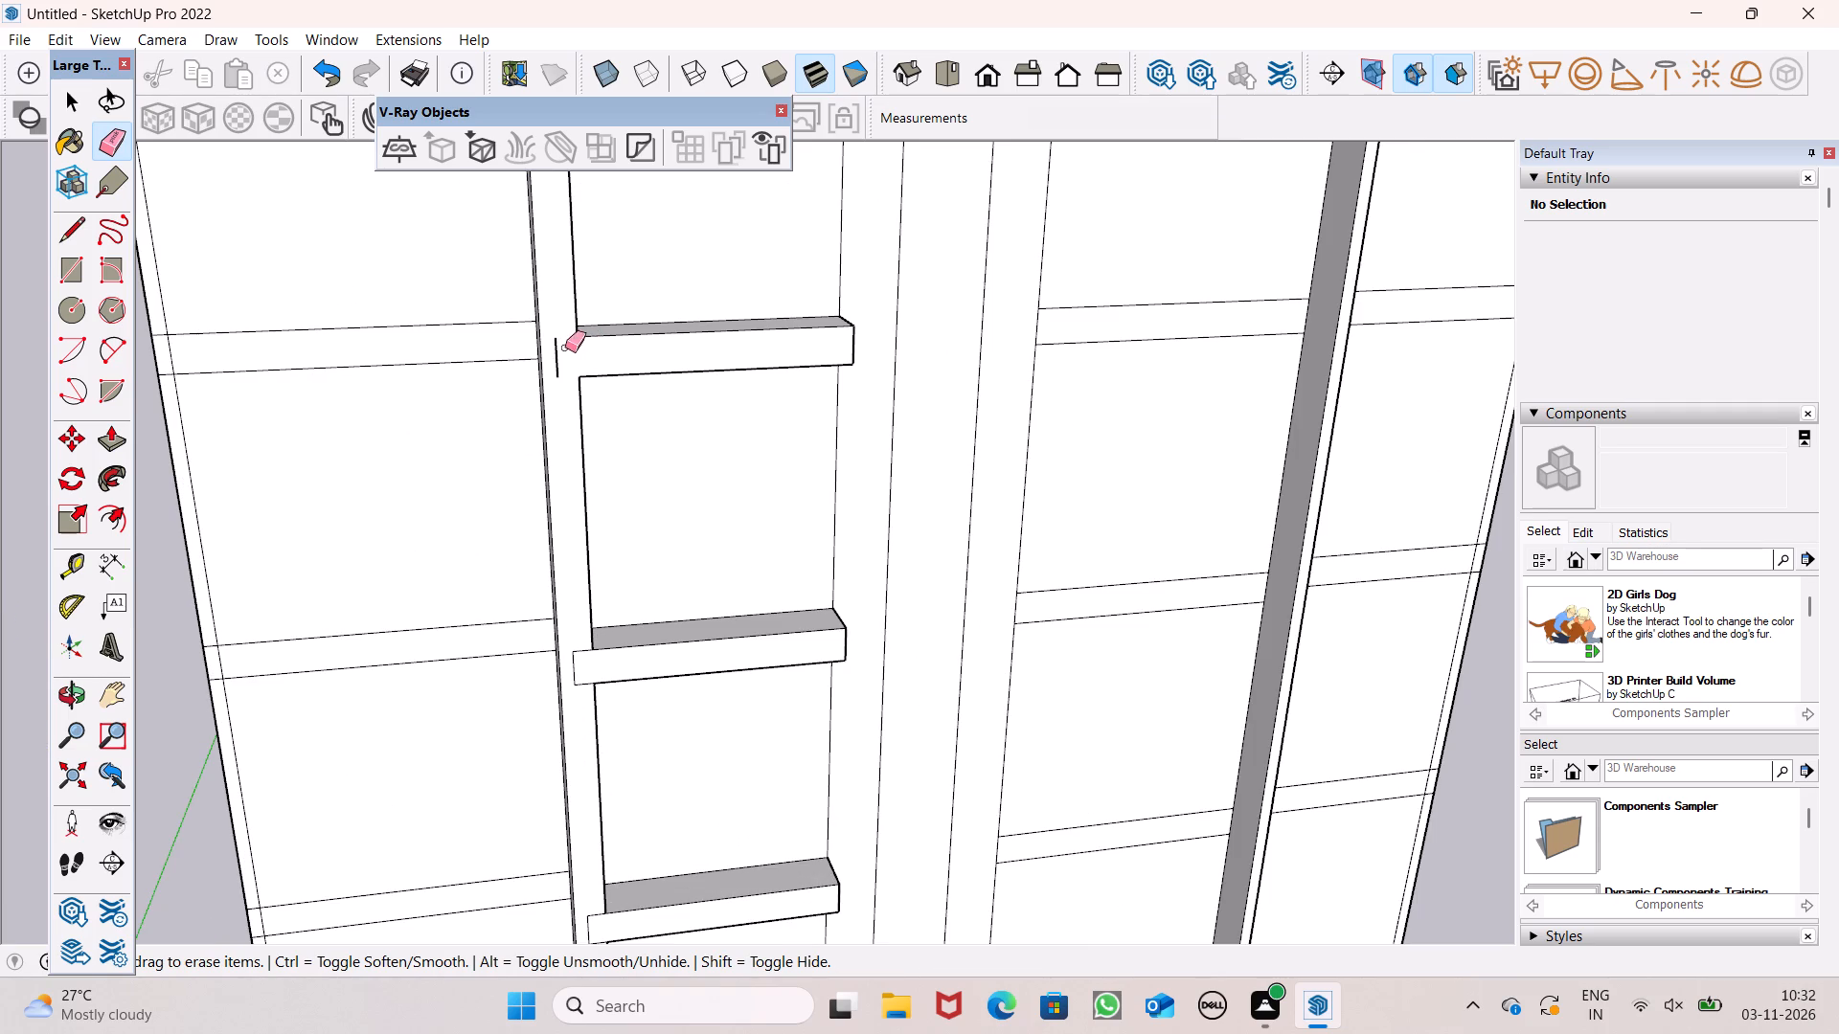
pyautogui.moveTo(563, 348); pyautogui.dragTo(550, 369)
pyautogui.scroll(6, 567, 669)
pyautogui.moveTo(592, 631); pyautogui.dragTo(584, 615)
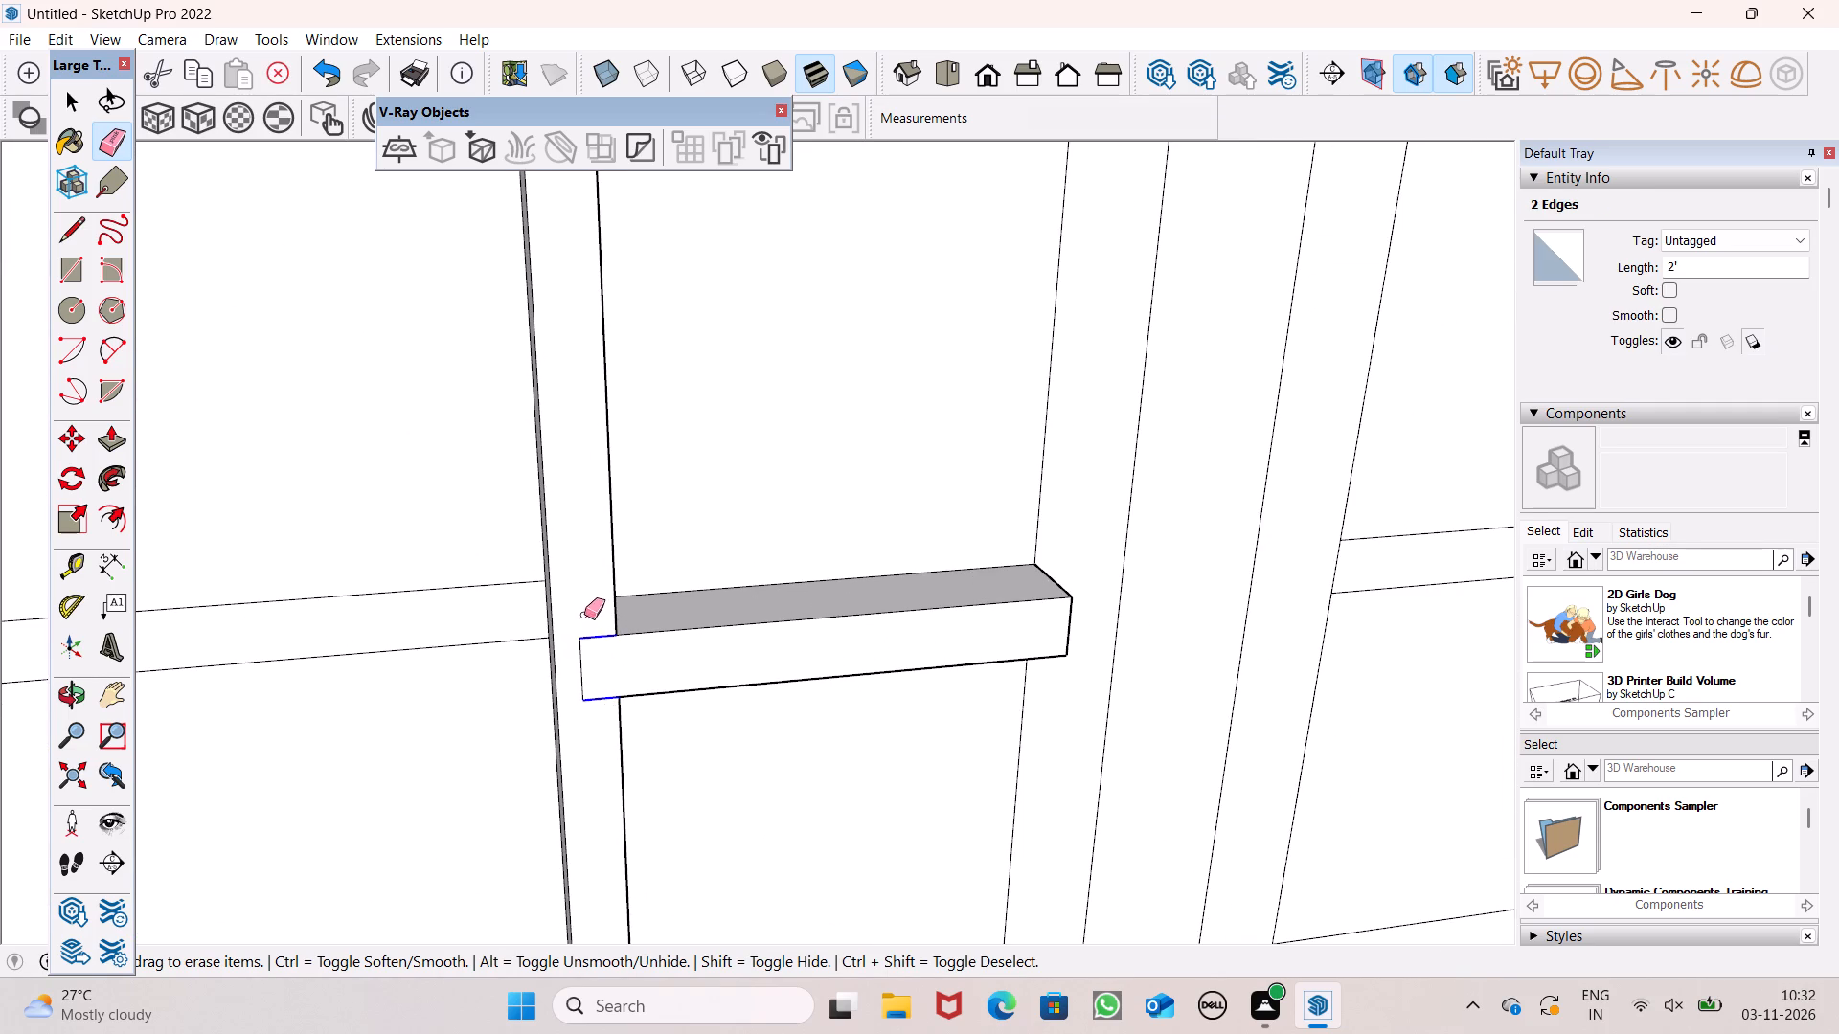
pyautogui.moveTo(584, 615); pyautogui.dragTo(576, 674)
# Erase the leftover end outlines of the two lower protruding bands from the same fin's front face.
pyautogui.scroll(-8, 600, 491)
pyautogui.moveTo(559, 716); pyautogui.dragTo(207, 852, button='middle')
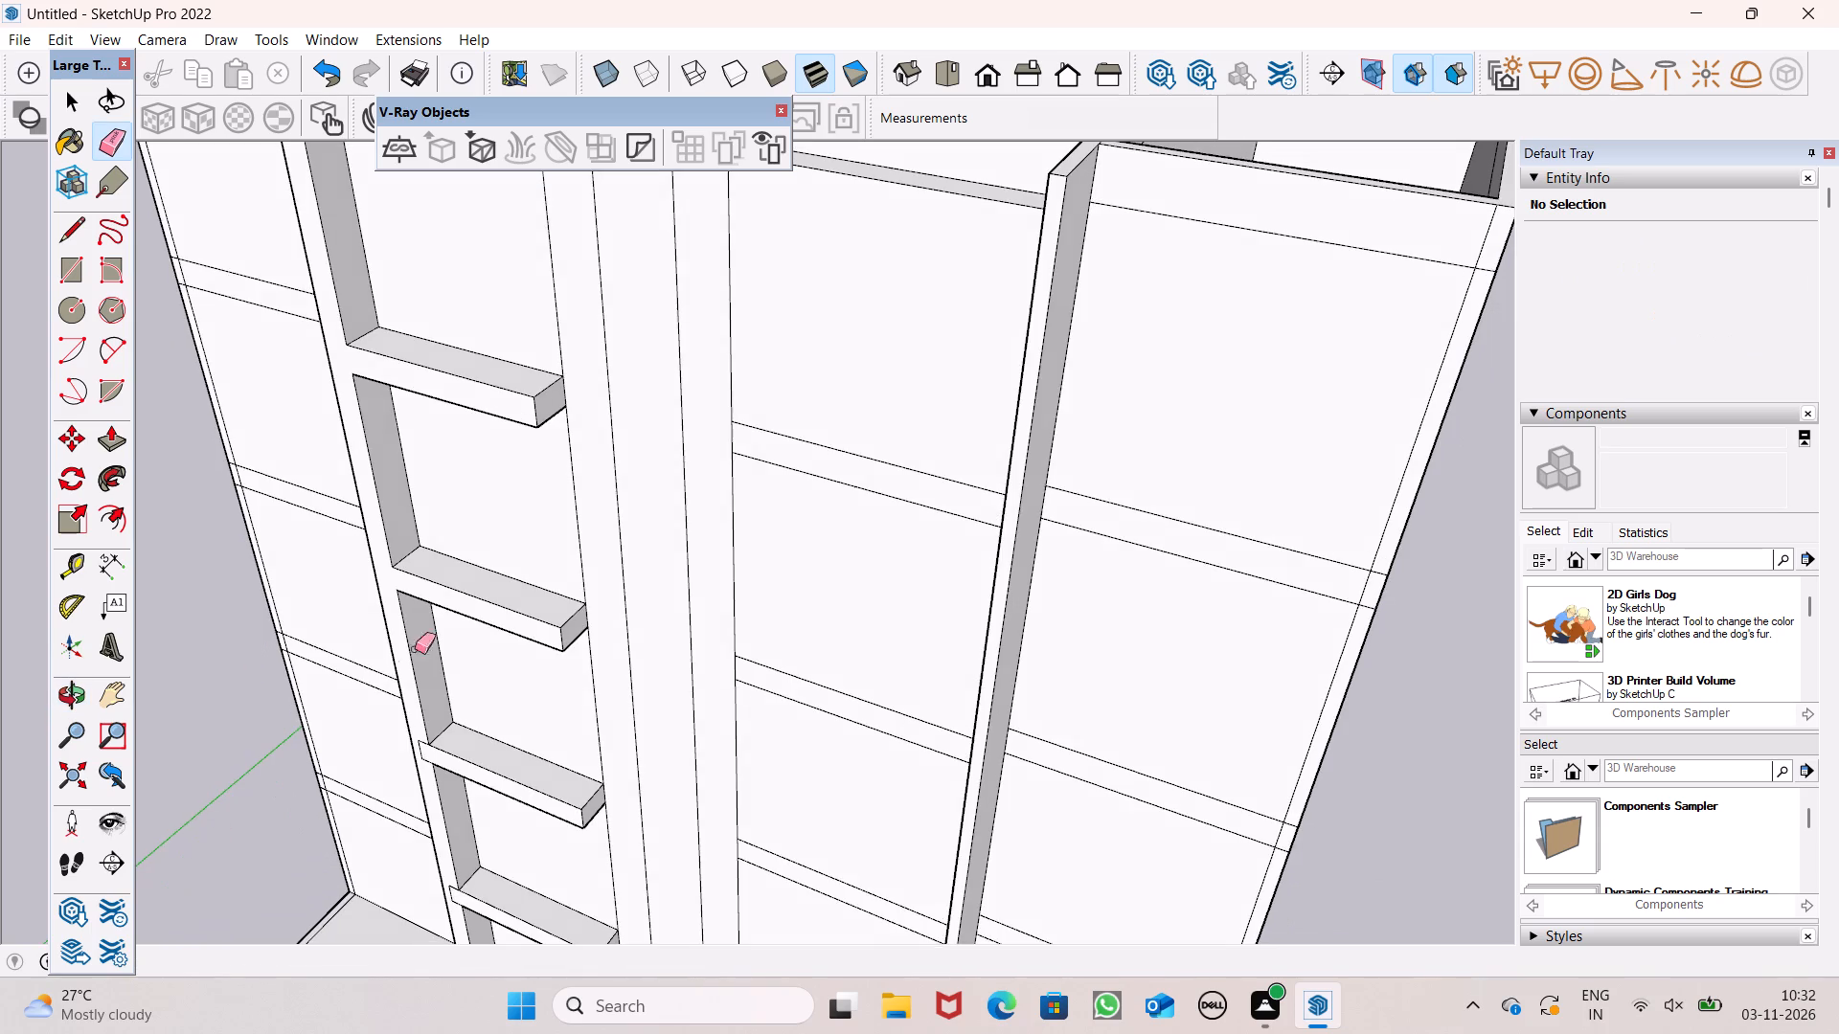
pyautogui.scroll(-6, 506, 596)
pyautogui.scroll(8, 459, 783)
pyautogui.scroll(8, 501, 631)
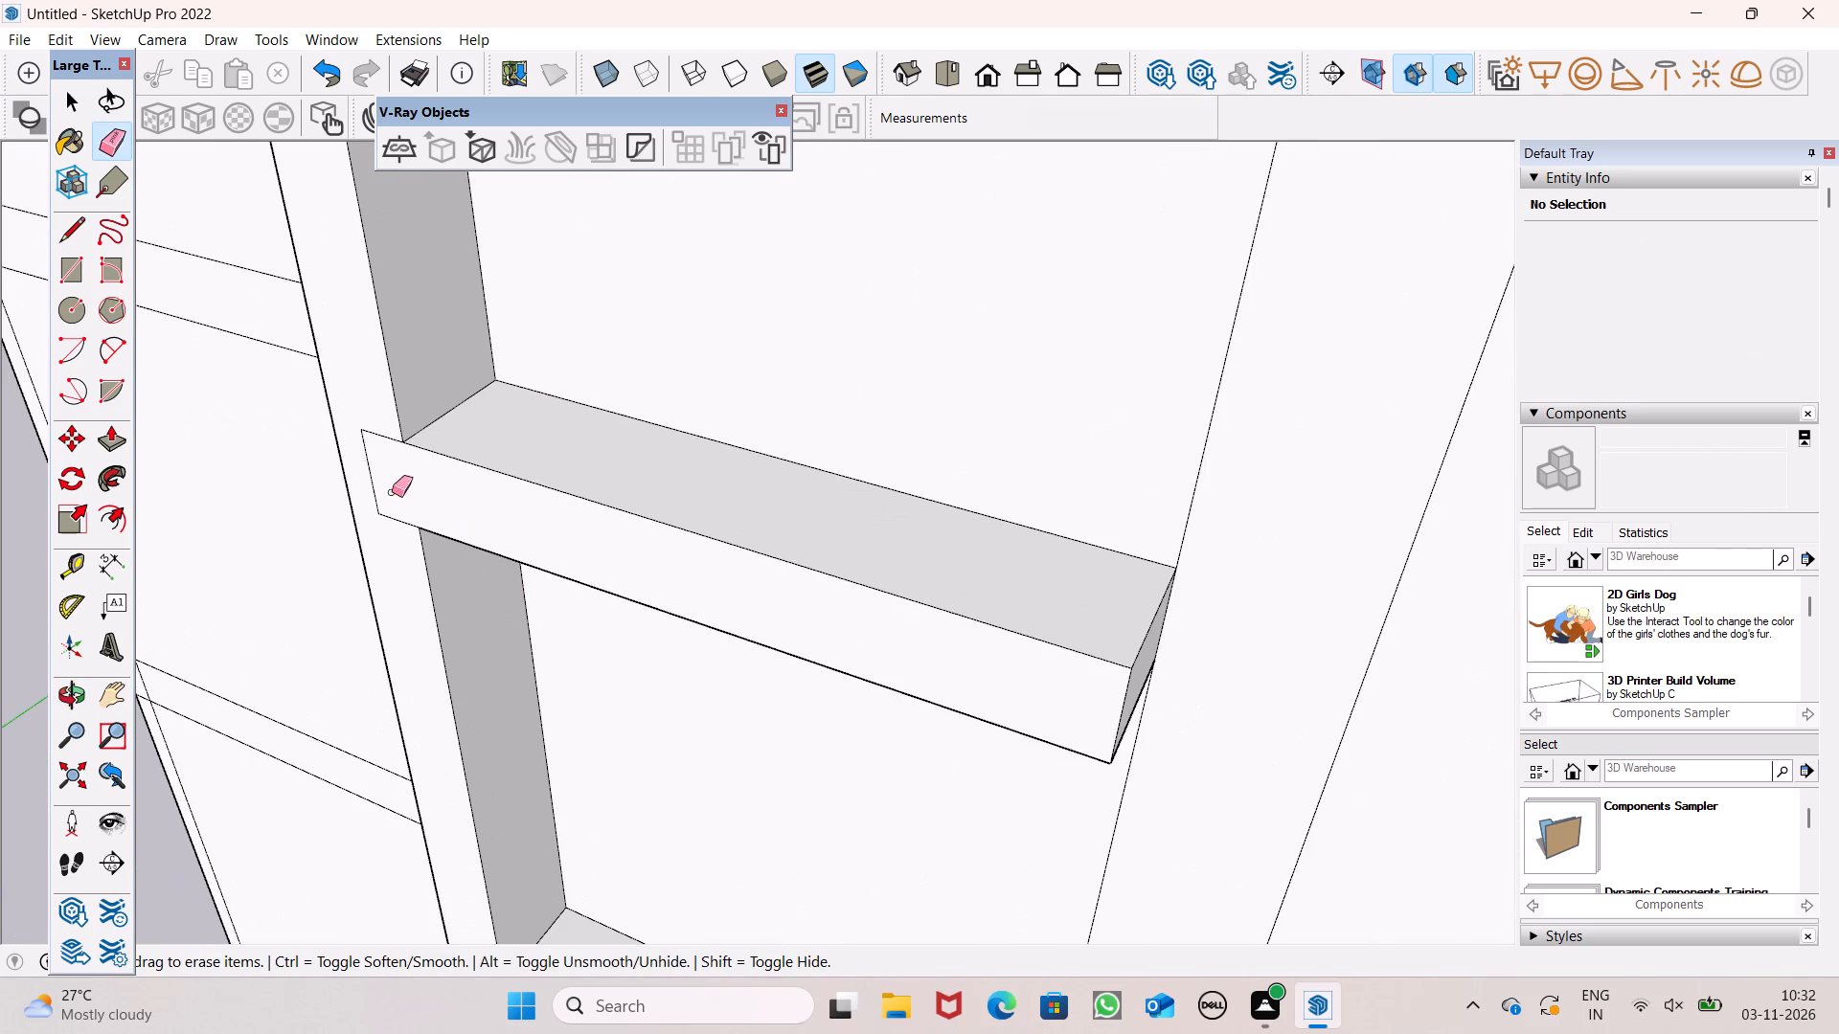
pyautogui.moveTo(371, 427); pyautogui.dragTo(381, 523)
pyautogui.scroll(-5, 556, 443)
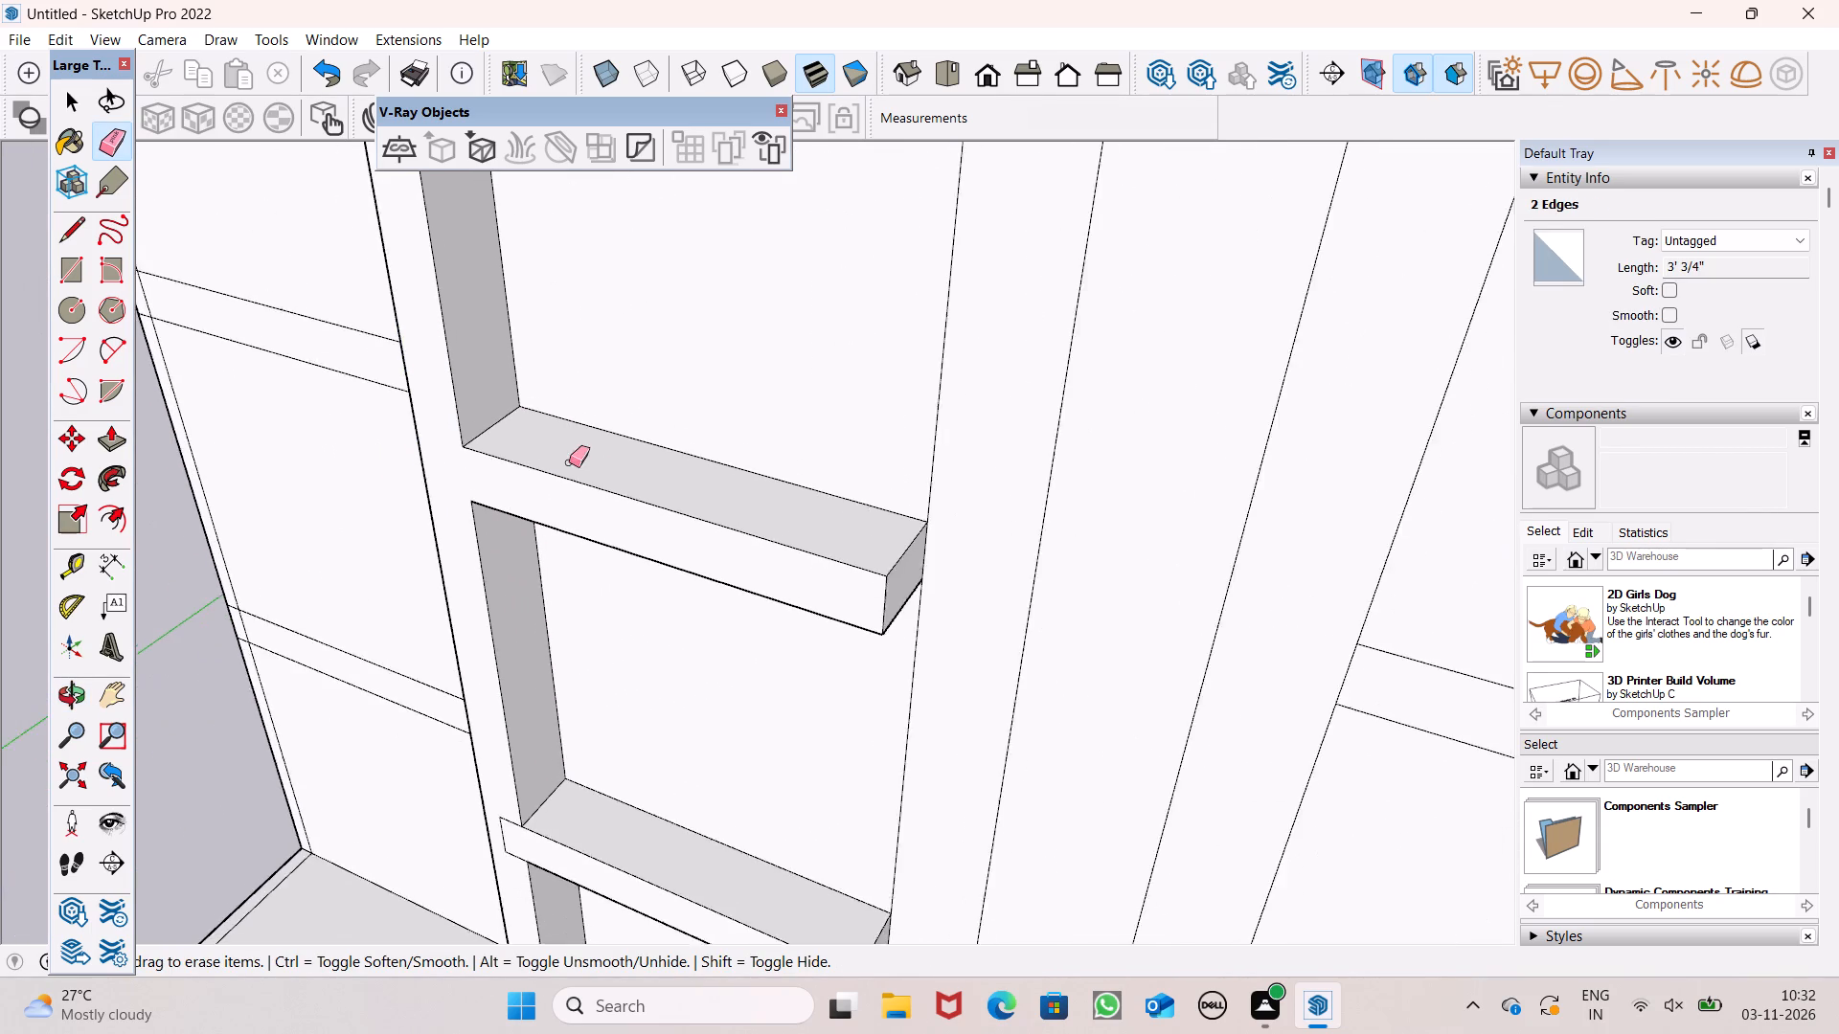
pyautogui.scroll(-1, 569, 462)
pyautogui.moveTo(534, 633); pyautogui.dragTo(700, 474, button='middle')
pyautogui.scroll(2, 673, 893)
pyautogui.scroll(-6, 822, 570)
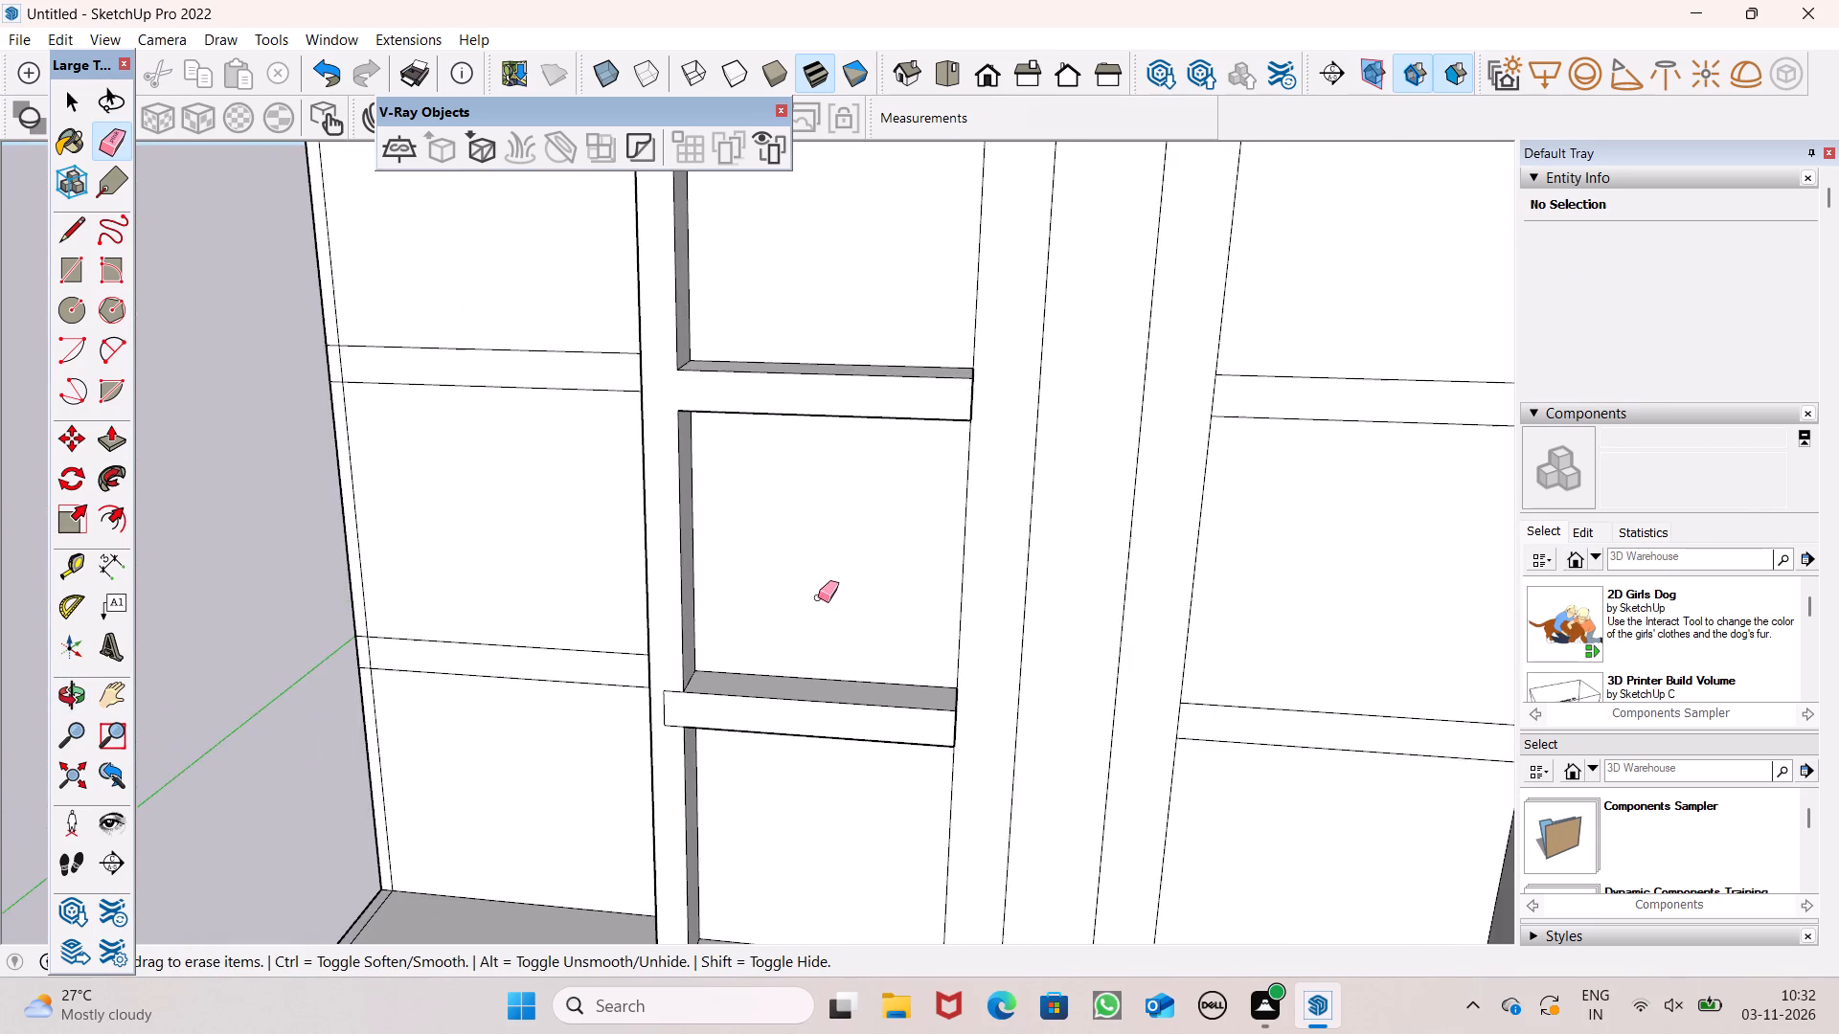
pyautogui.scroll(8, 768, 738)
pyautogui.scroll(8, 531, 709)
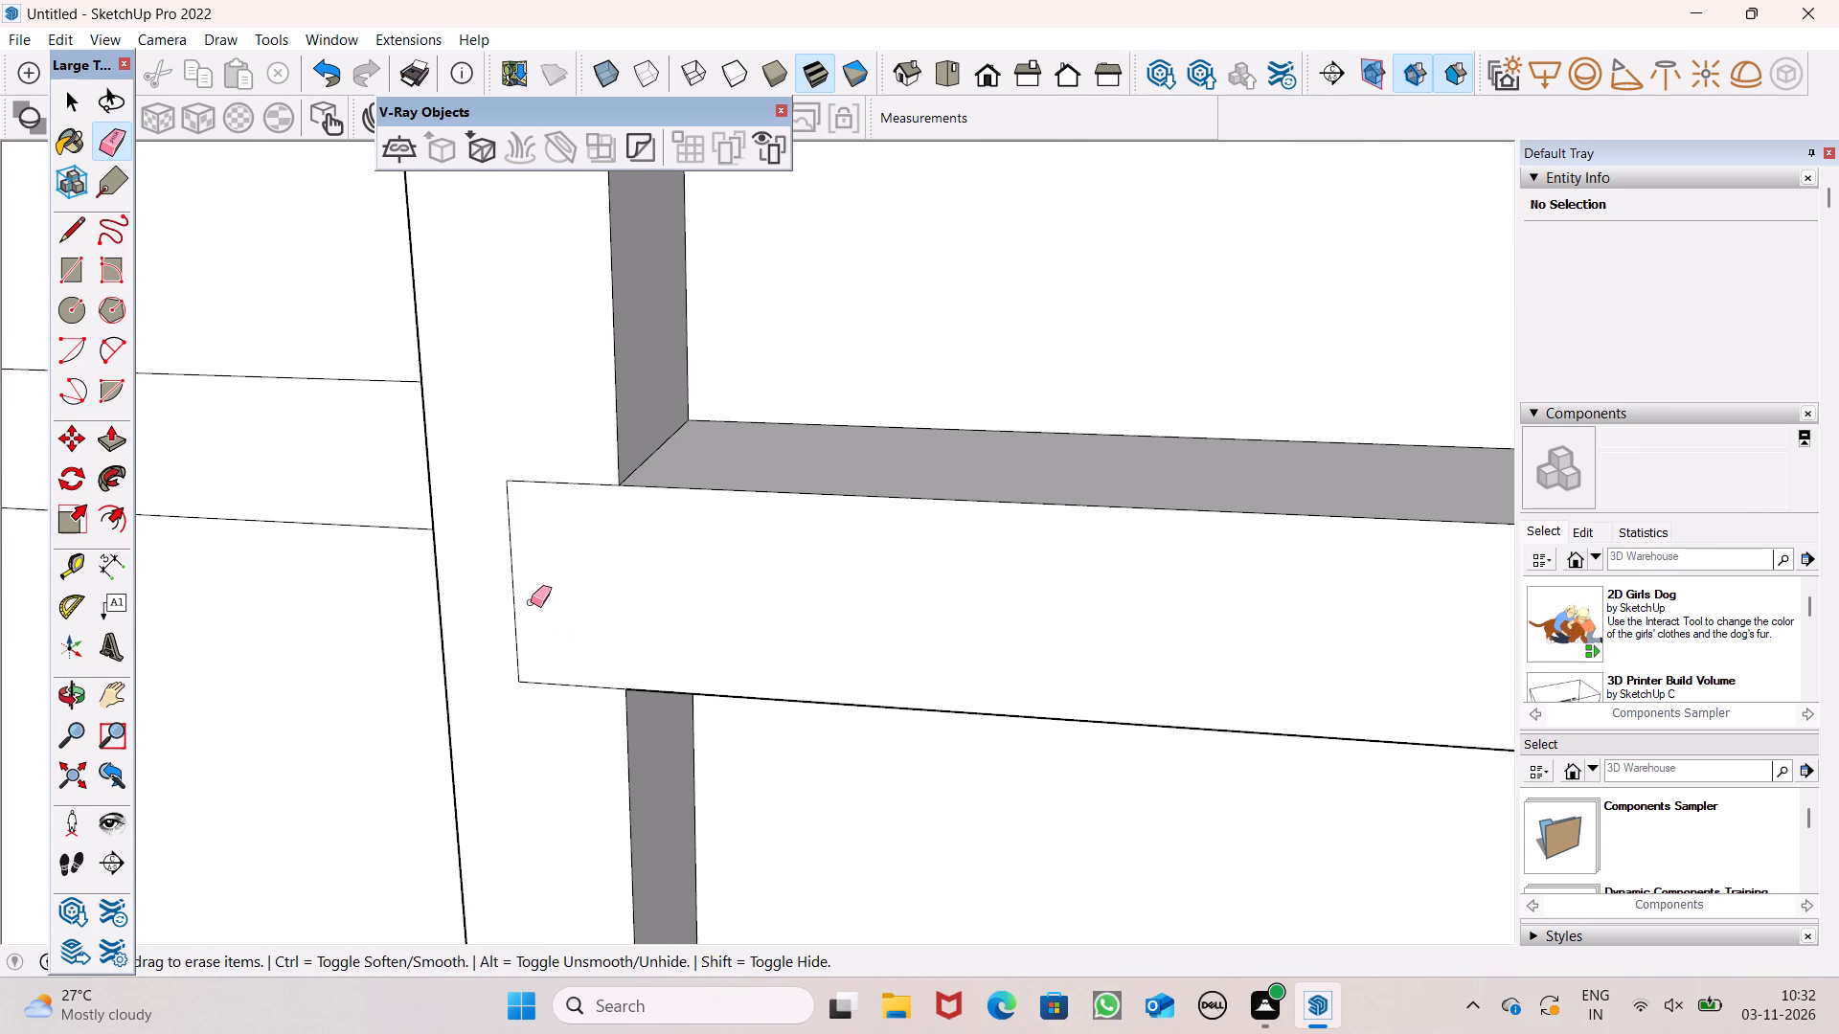
pyautogui.moveTo(503, 480); pyautogui.dragTo(552, 693)
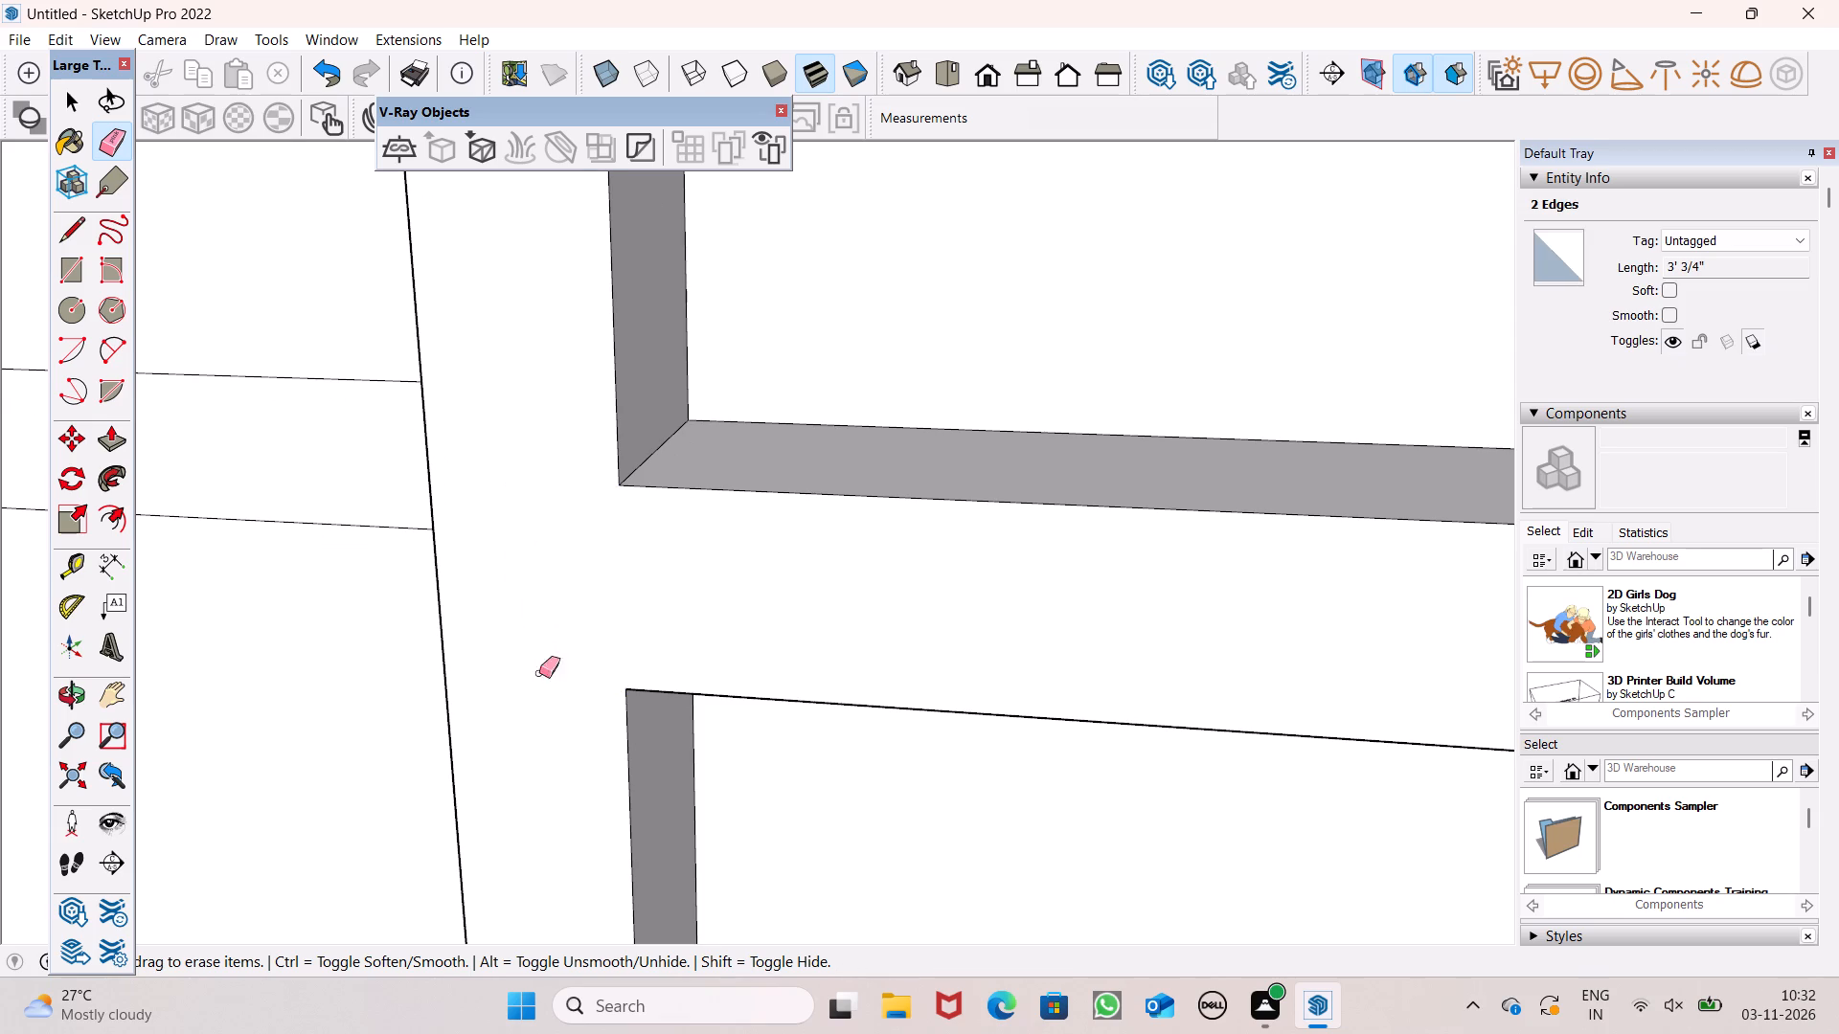
pyautogui.scroll(-18, 561, 482)
pyautogui.moveTo(686, 499); pyautogui.dragTo(696, 554, button='middle')
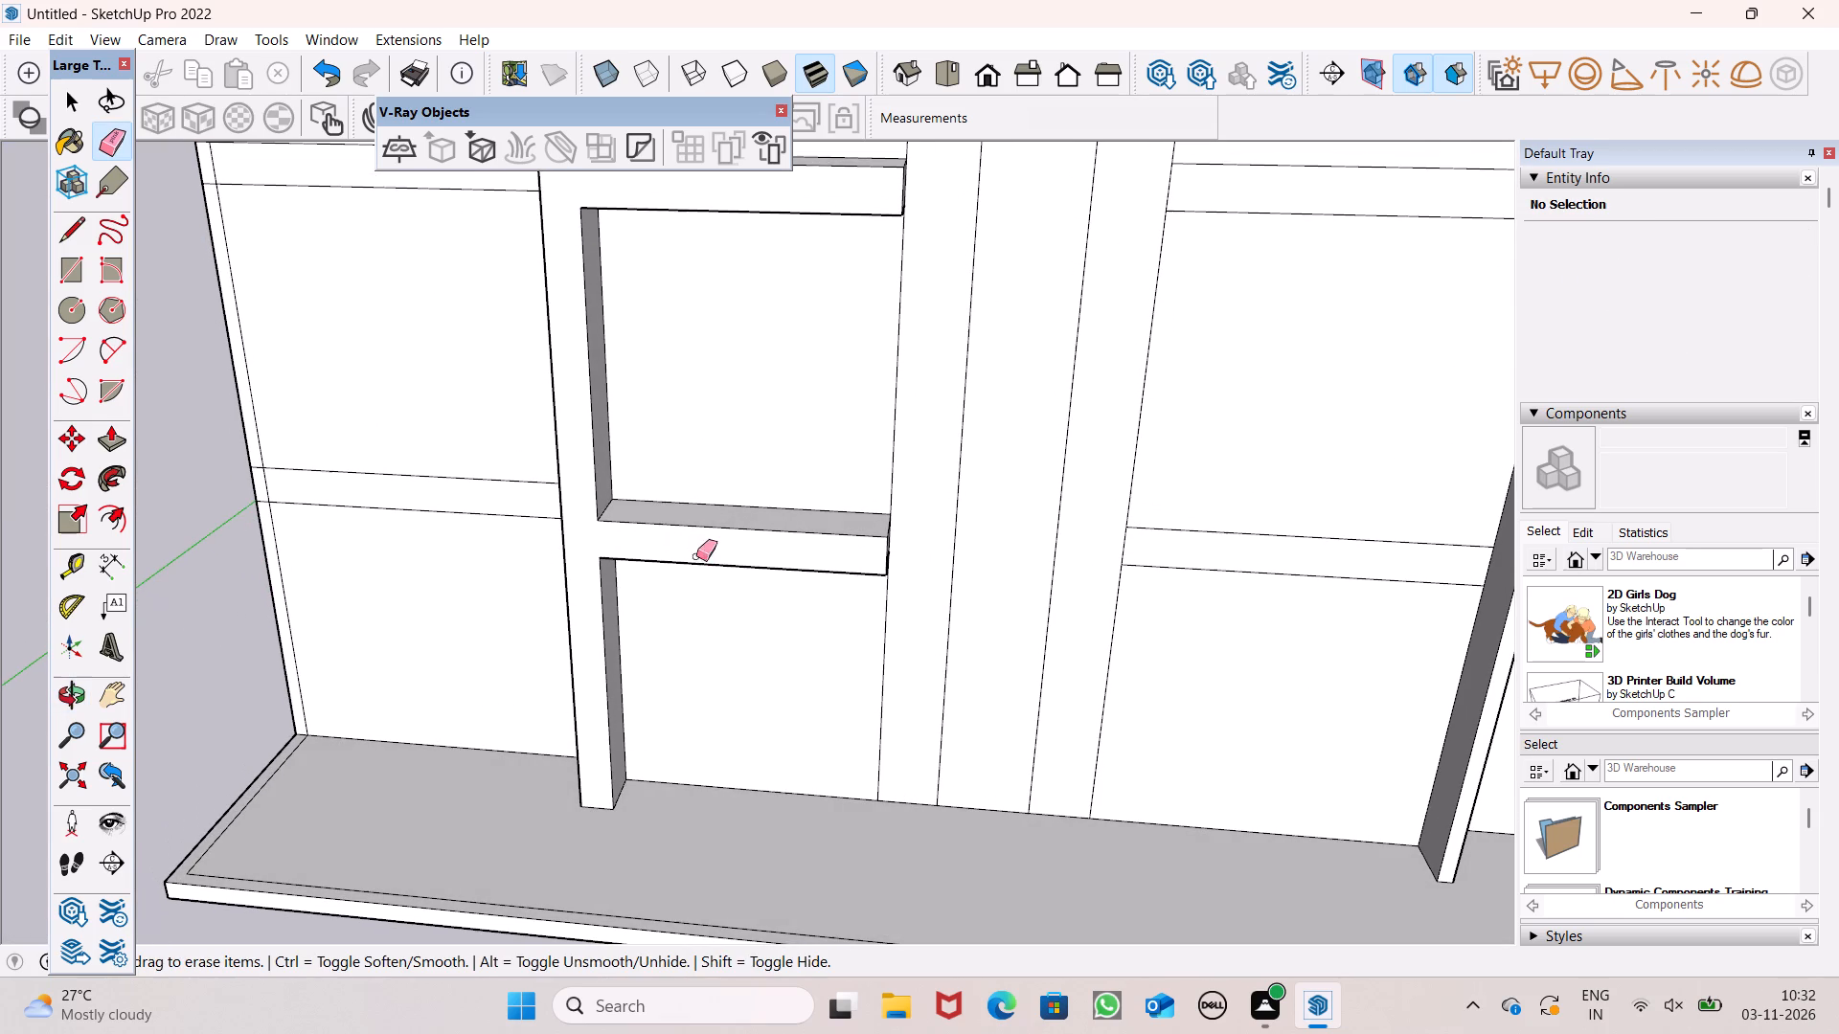
# Draw a vertical line across the lowest protruding band's front face where it meets the fin's inner edge.
pyautogui.click(71, 241)
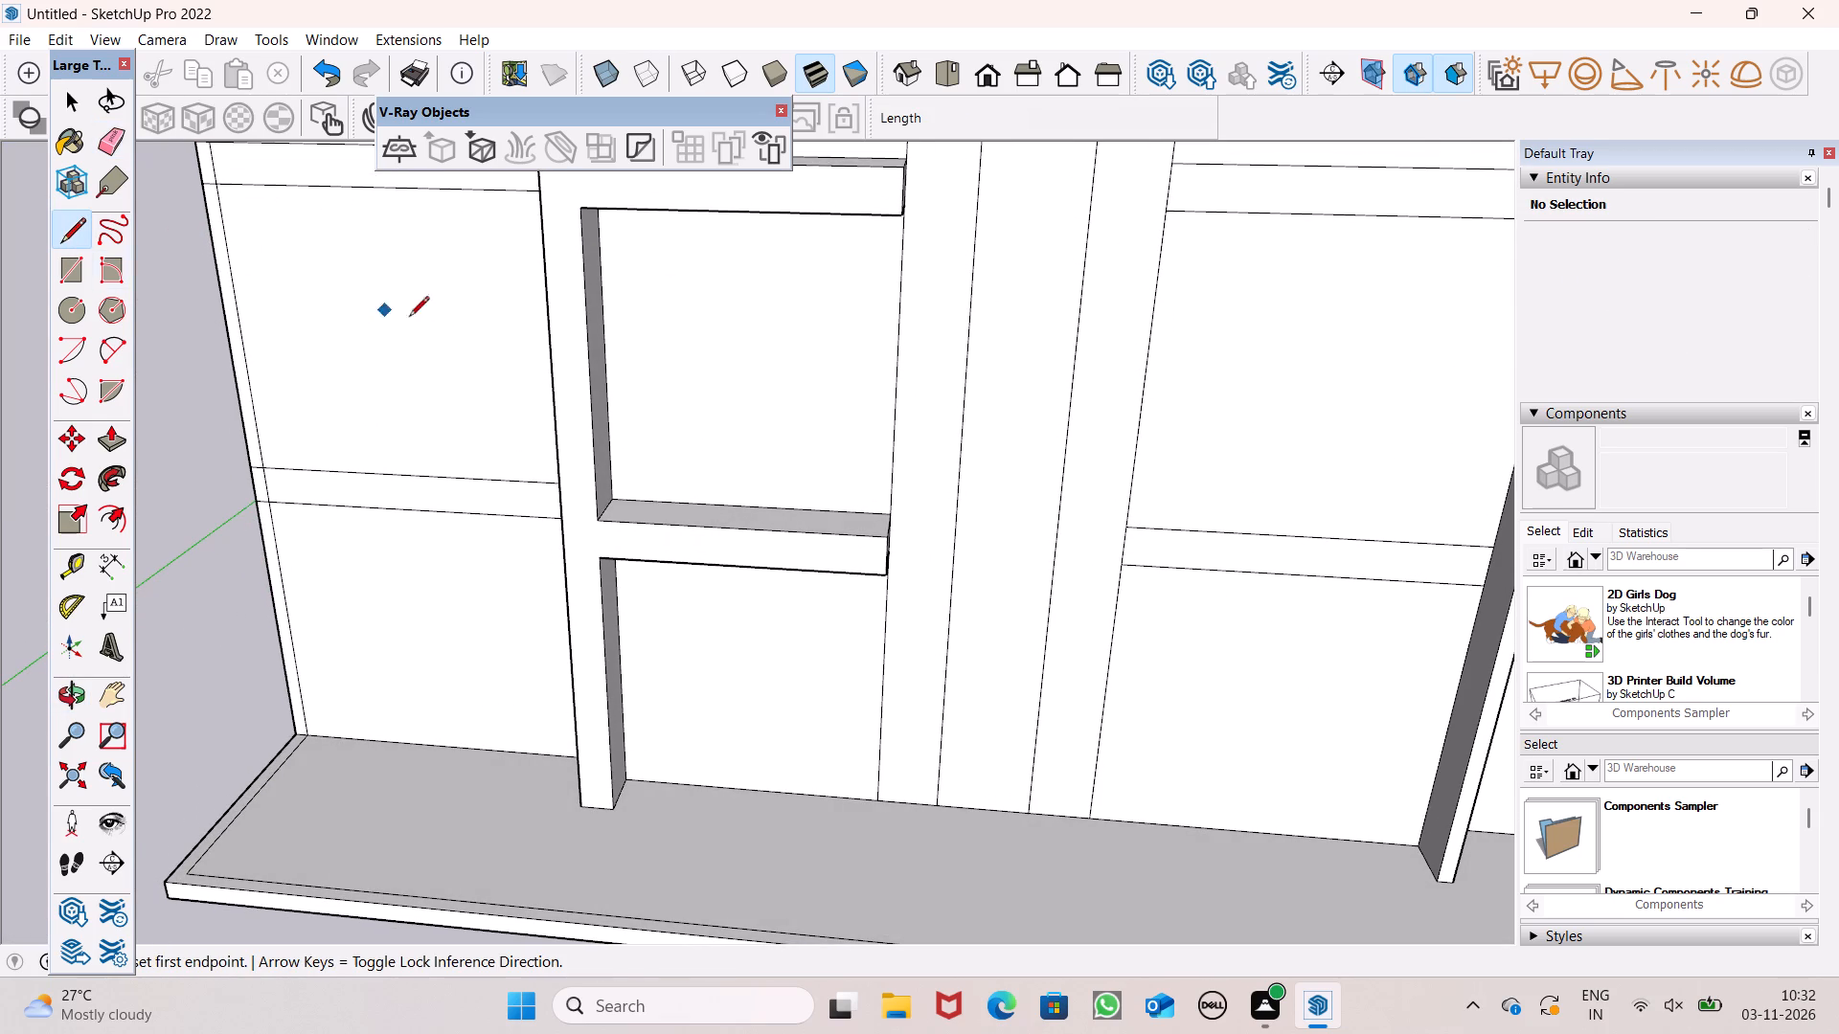
pyautogui.moveTo(620, 635); pyautogui.dragTo(715, 600, button='middle')
pyautogui.scroll(6, 665, 555)
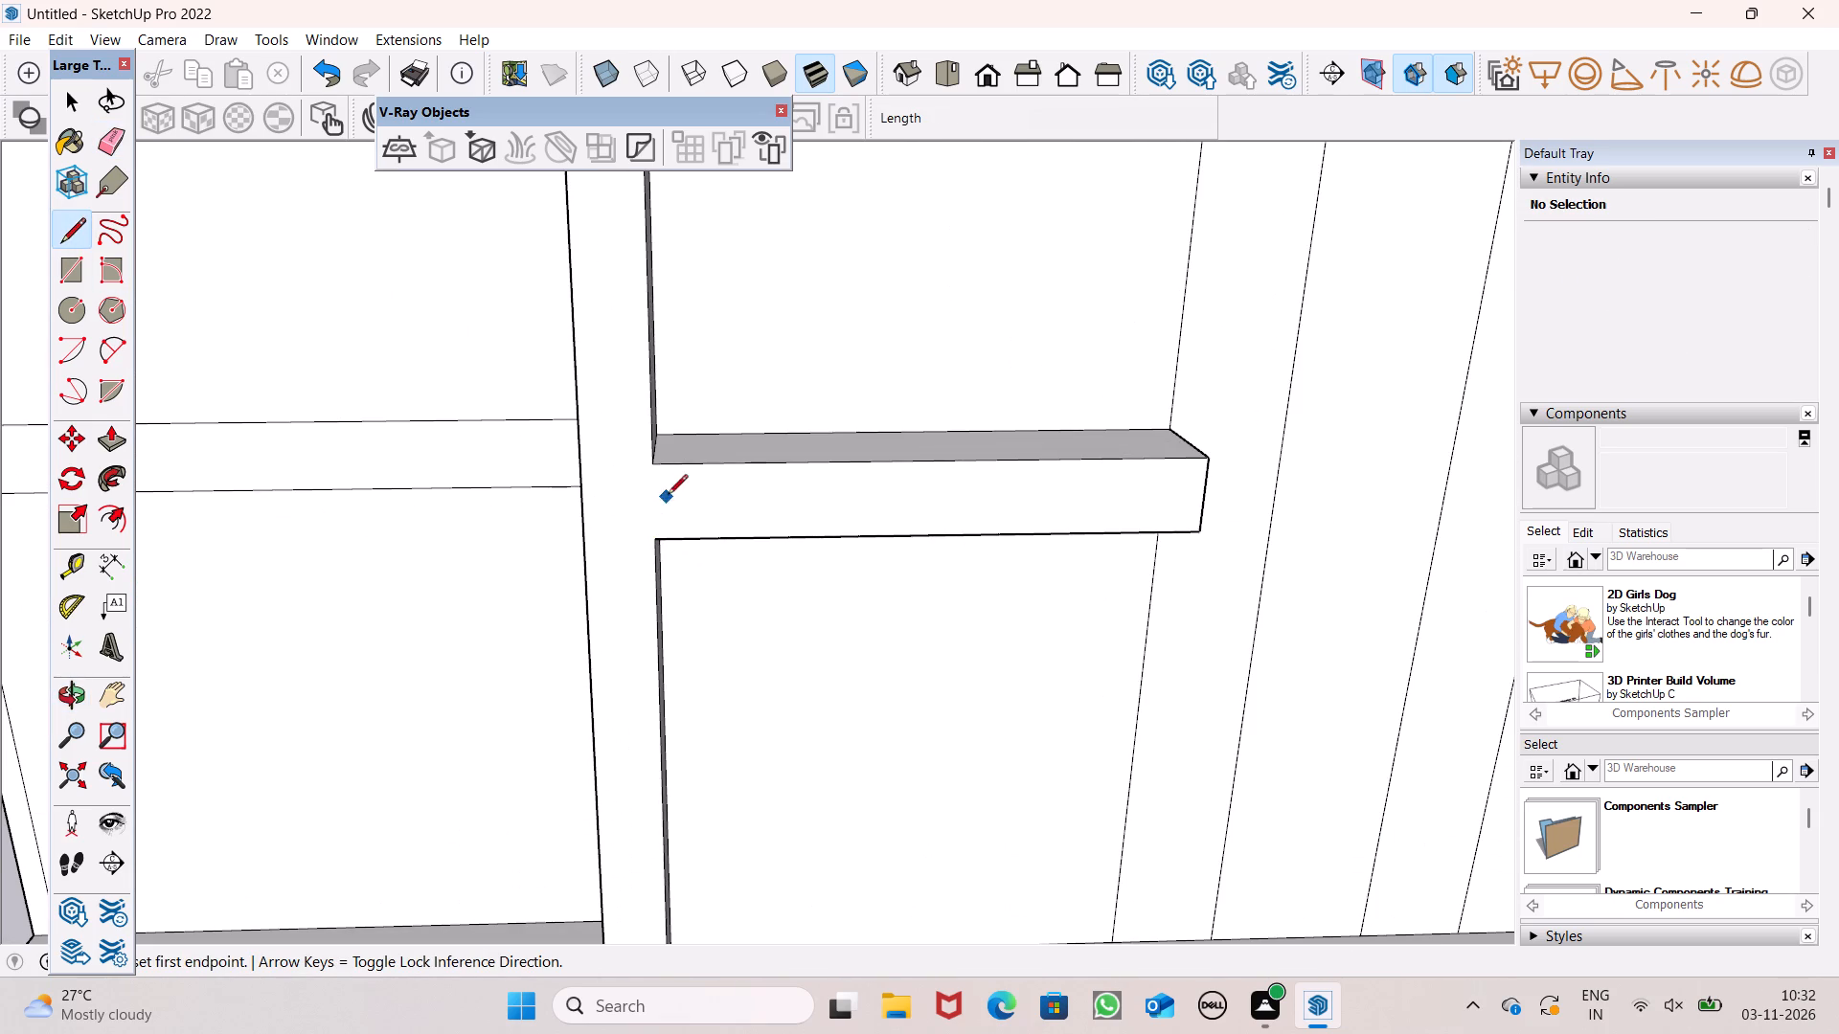
pyautogui.click(649, 463)
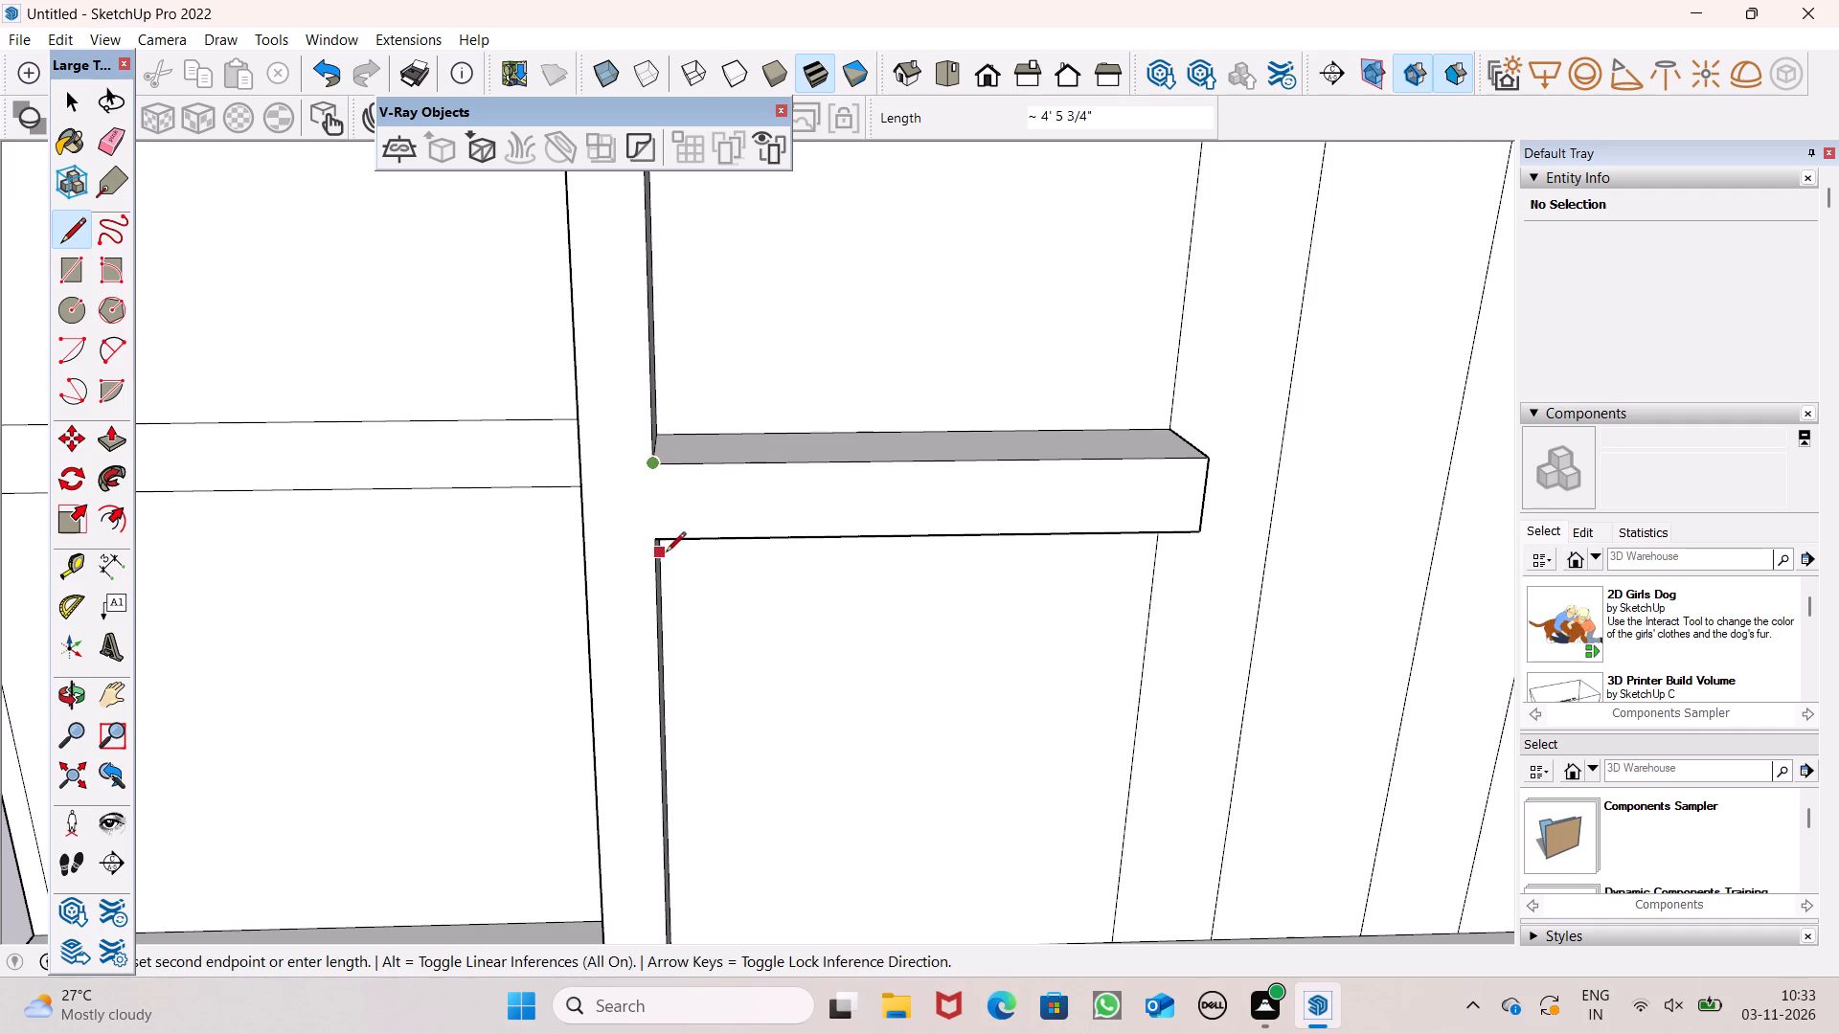
pyautogui.click(662, 536)
# Examine the junction between the lowest protruding band and the thickened fin from several angles.
pyautogui.scroll(-6, 708, 733)
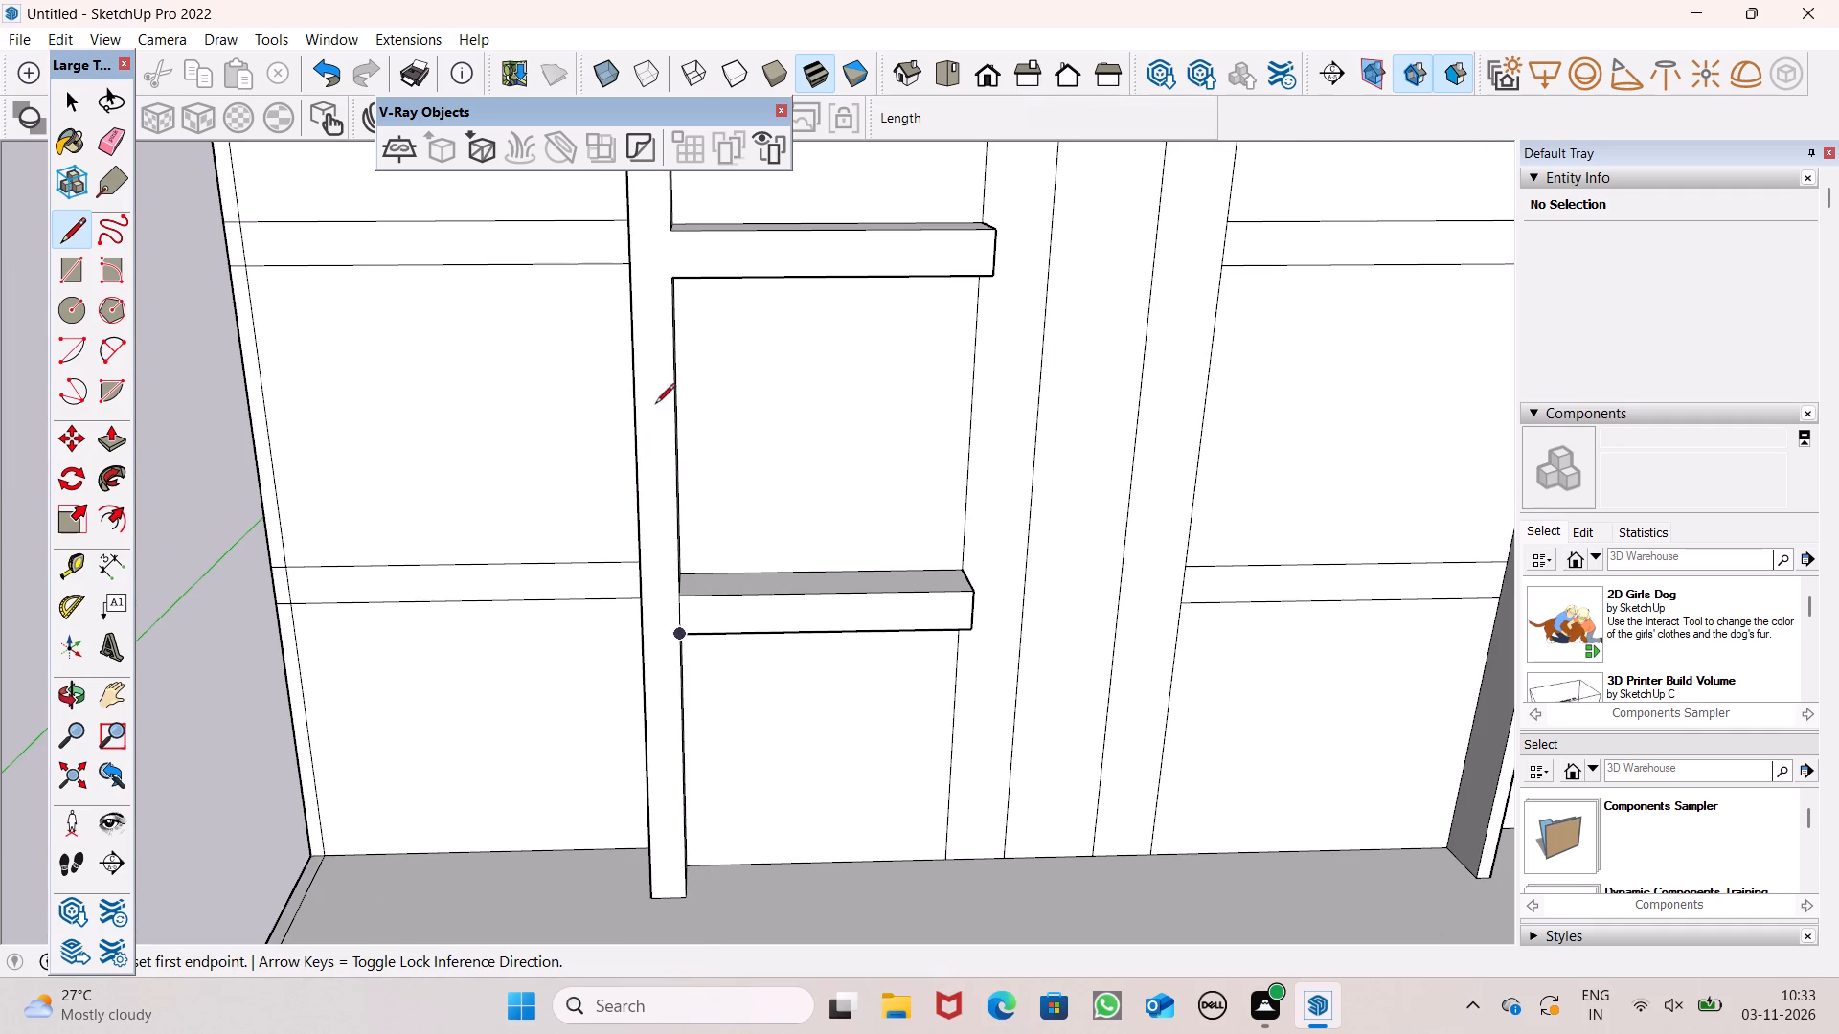
pyautogui.scroll(-2, 660, 512)
pyautogui.scroll(8, 698, 641)
pyautogui.moveTo(717, 634); pyautogui.dragTo(581, 657, button='middle')
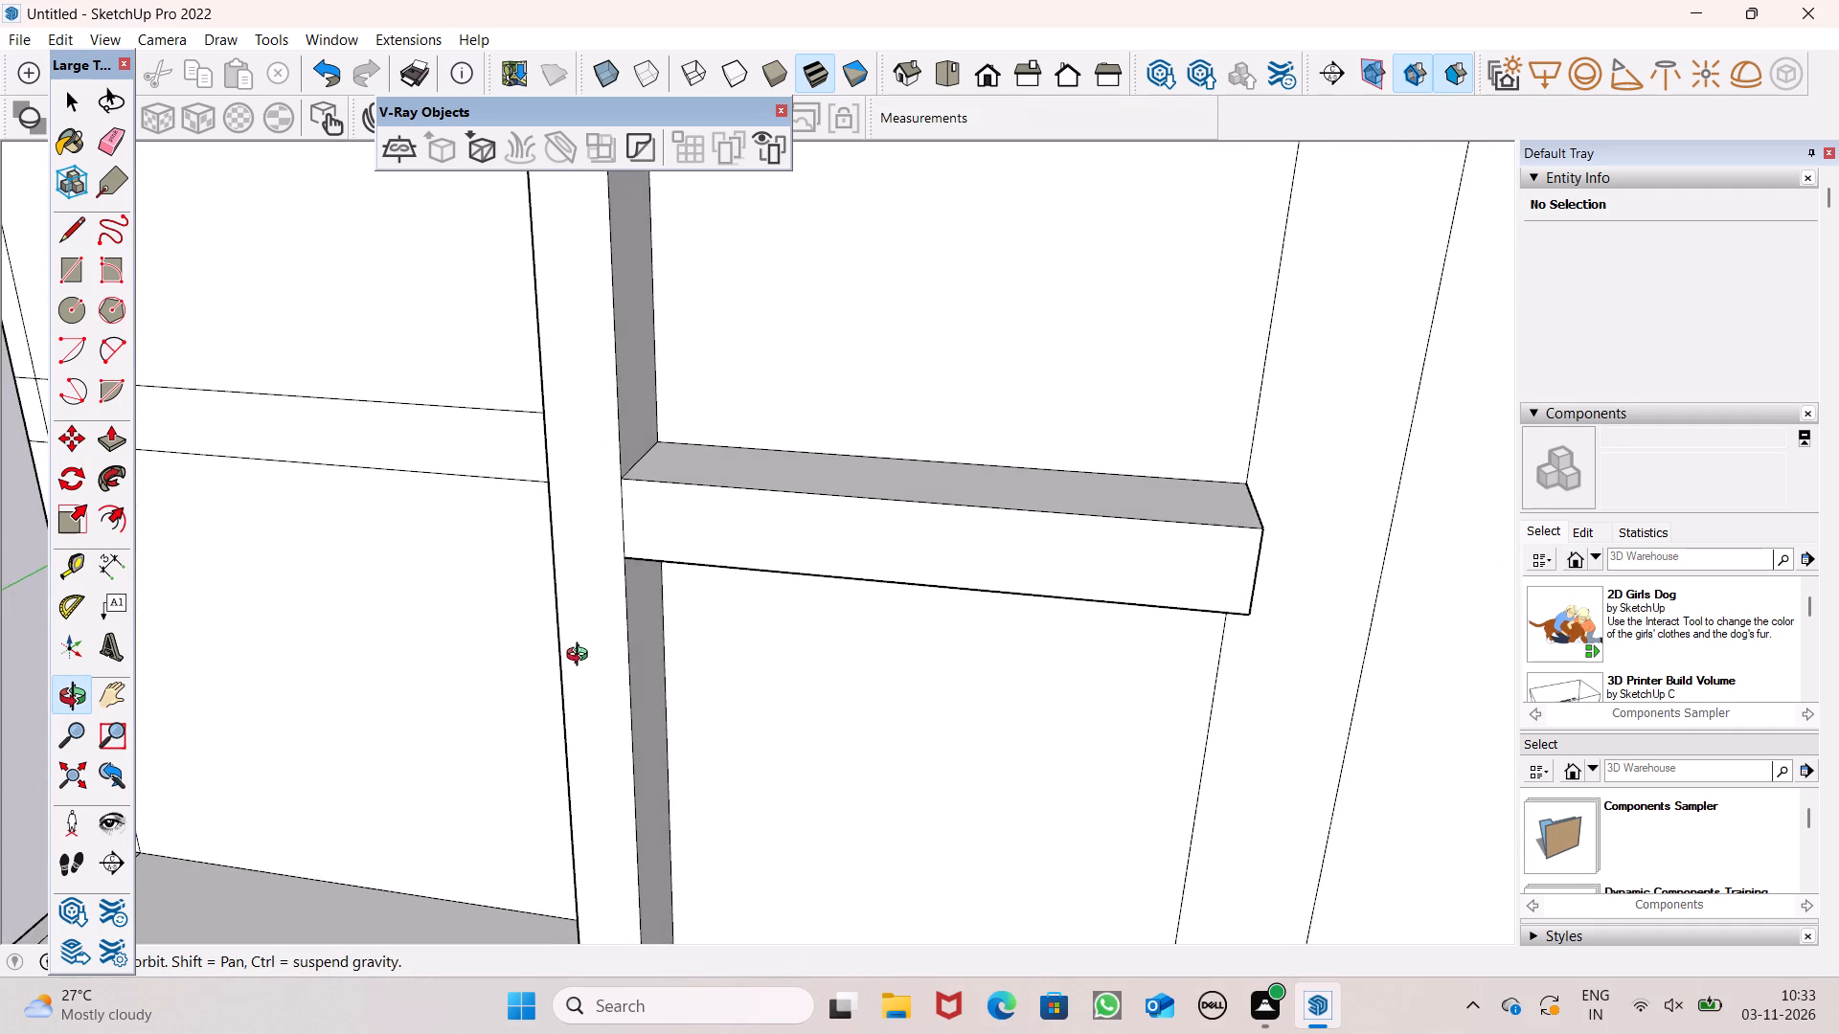
pyautogui.moveTo(581, 657); pyautogui.dragTo(663, 731, button='middle')
pyautogui.scroll(1, 677, 667)
pyautogui.moveTo(677, 667); pyautogui.dragTo(377, 663, button='middle')
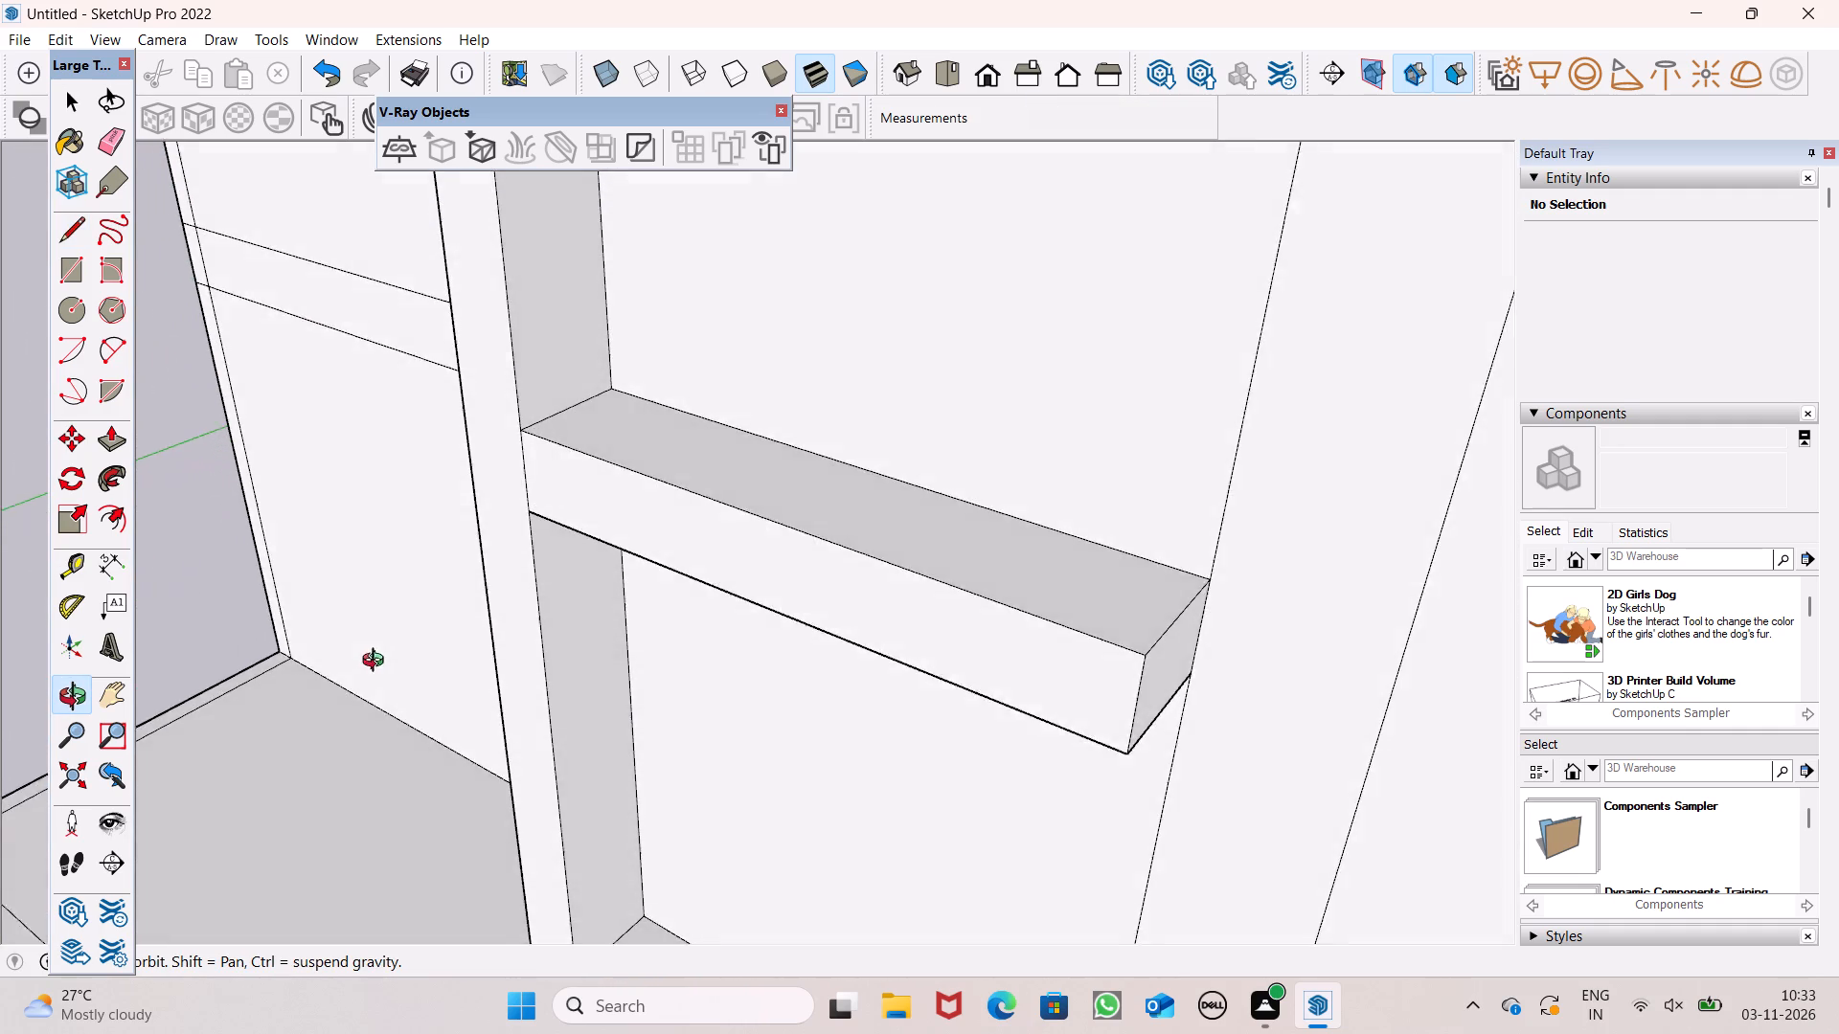
pyautogui.moveTo(377, 663); pyautogui.dragTo(352, 675, button='middle')
pyautogui.scroll(8, 375, 563)
pyautogui.scroll(-6, 408, 491)
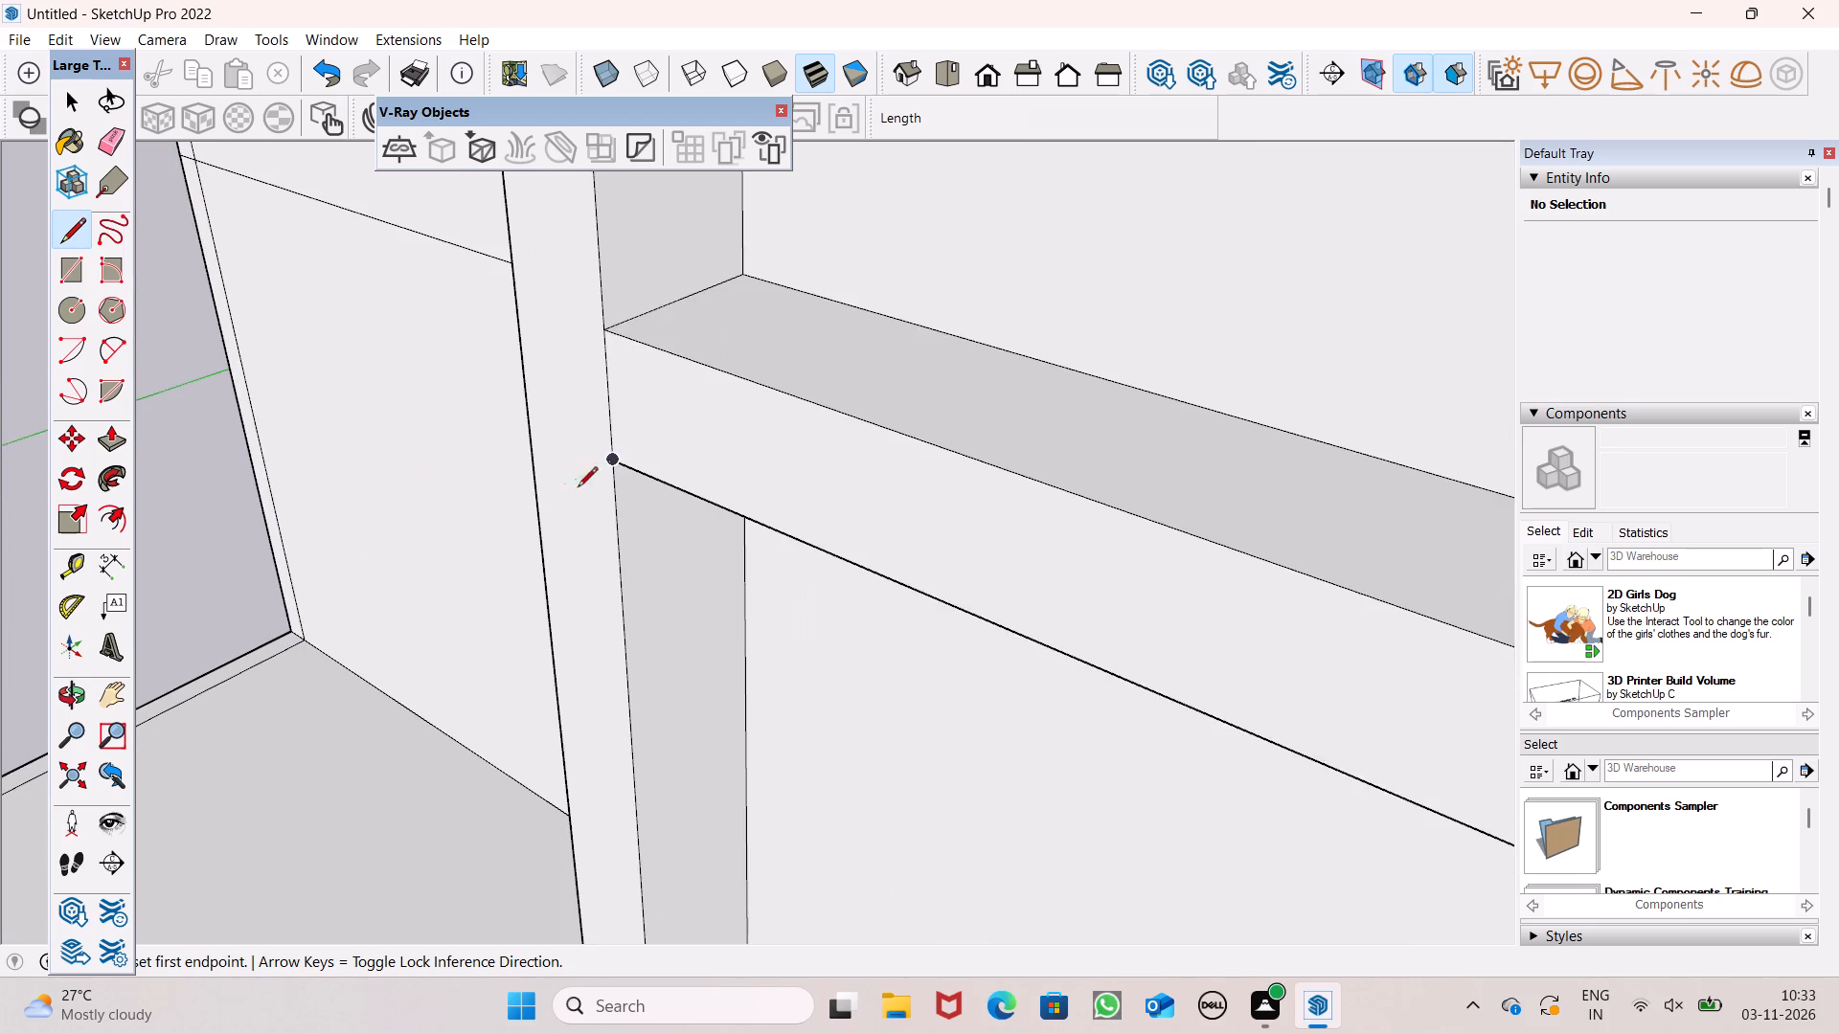
pyautogui.scroll(7, 612, 473)
pyautogui.scroll(10, 691, 464)
pyautogui.scroll(8, 525, 475)
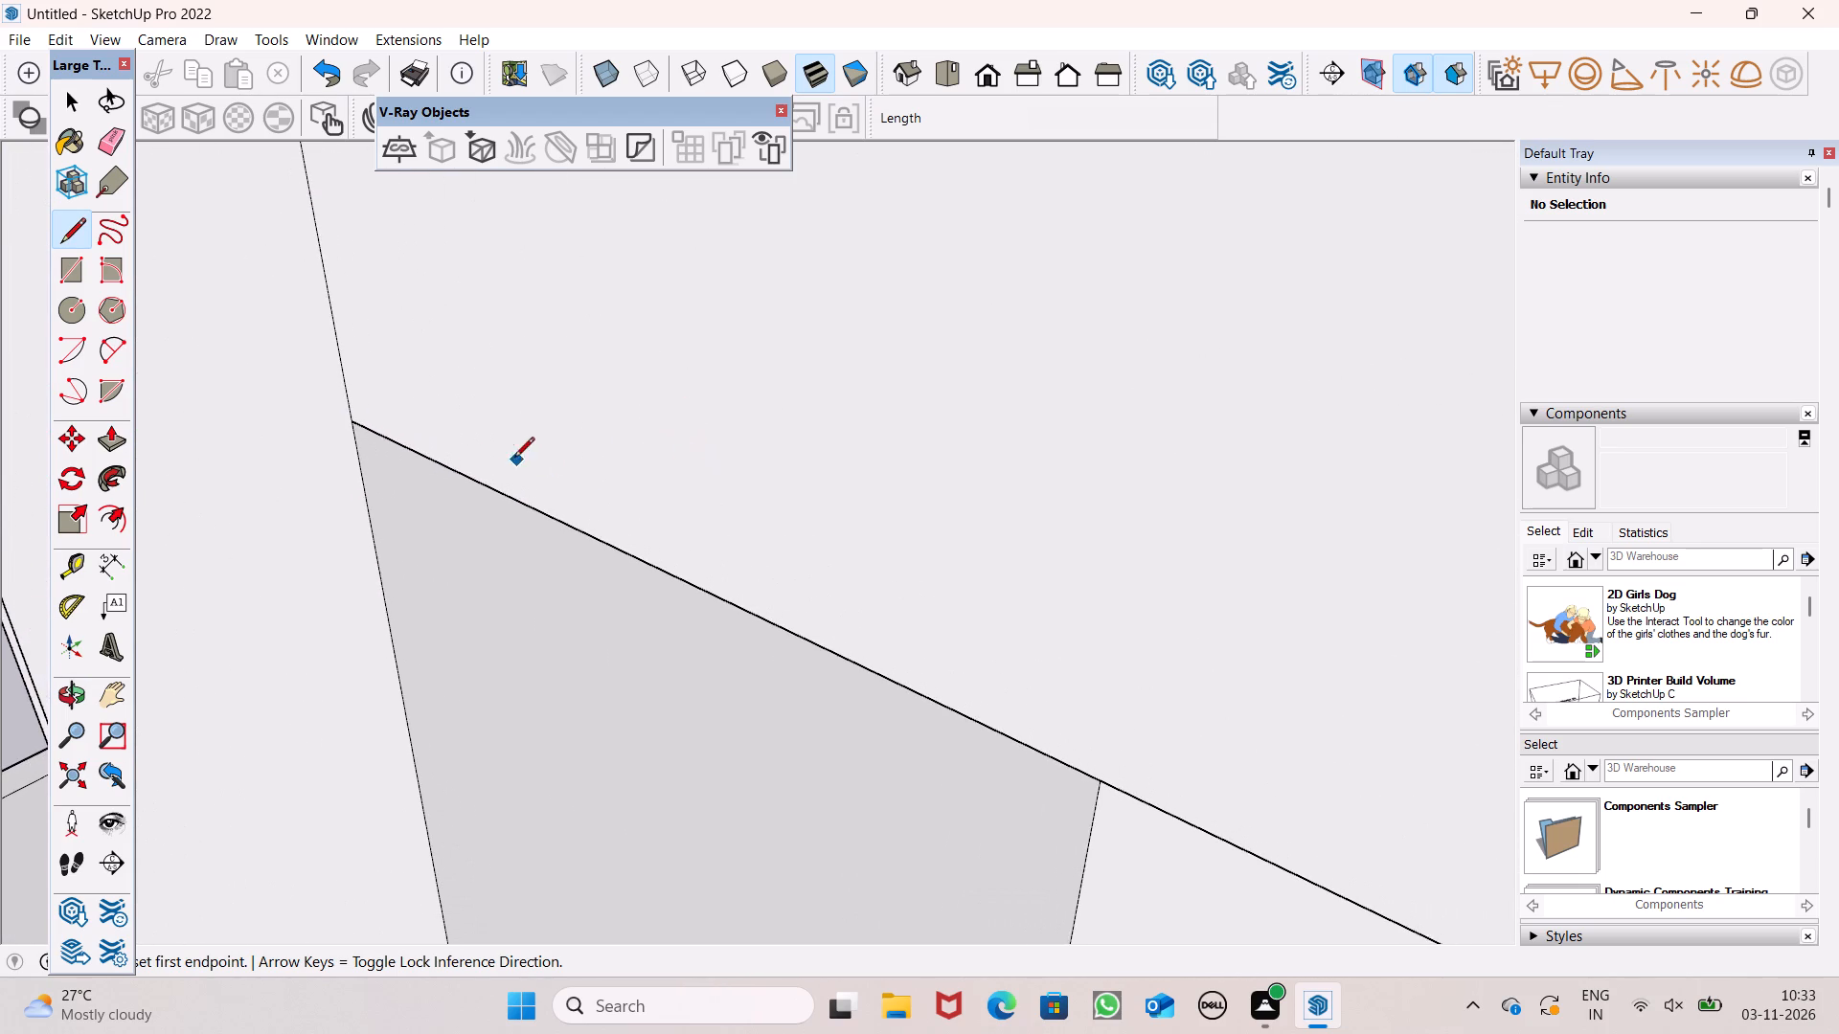
pyautogui.scroll(-6, 450, 485)
pyautogui.moveTo(436, 554); pyautogui.dragTo(622, 478, button='middle')
pyautogui.scroll(-20, 573, 576)
pyautogui.scroll(-1, 573, 576)
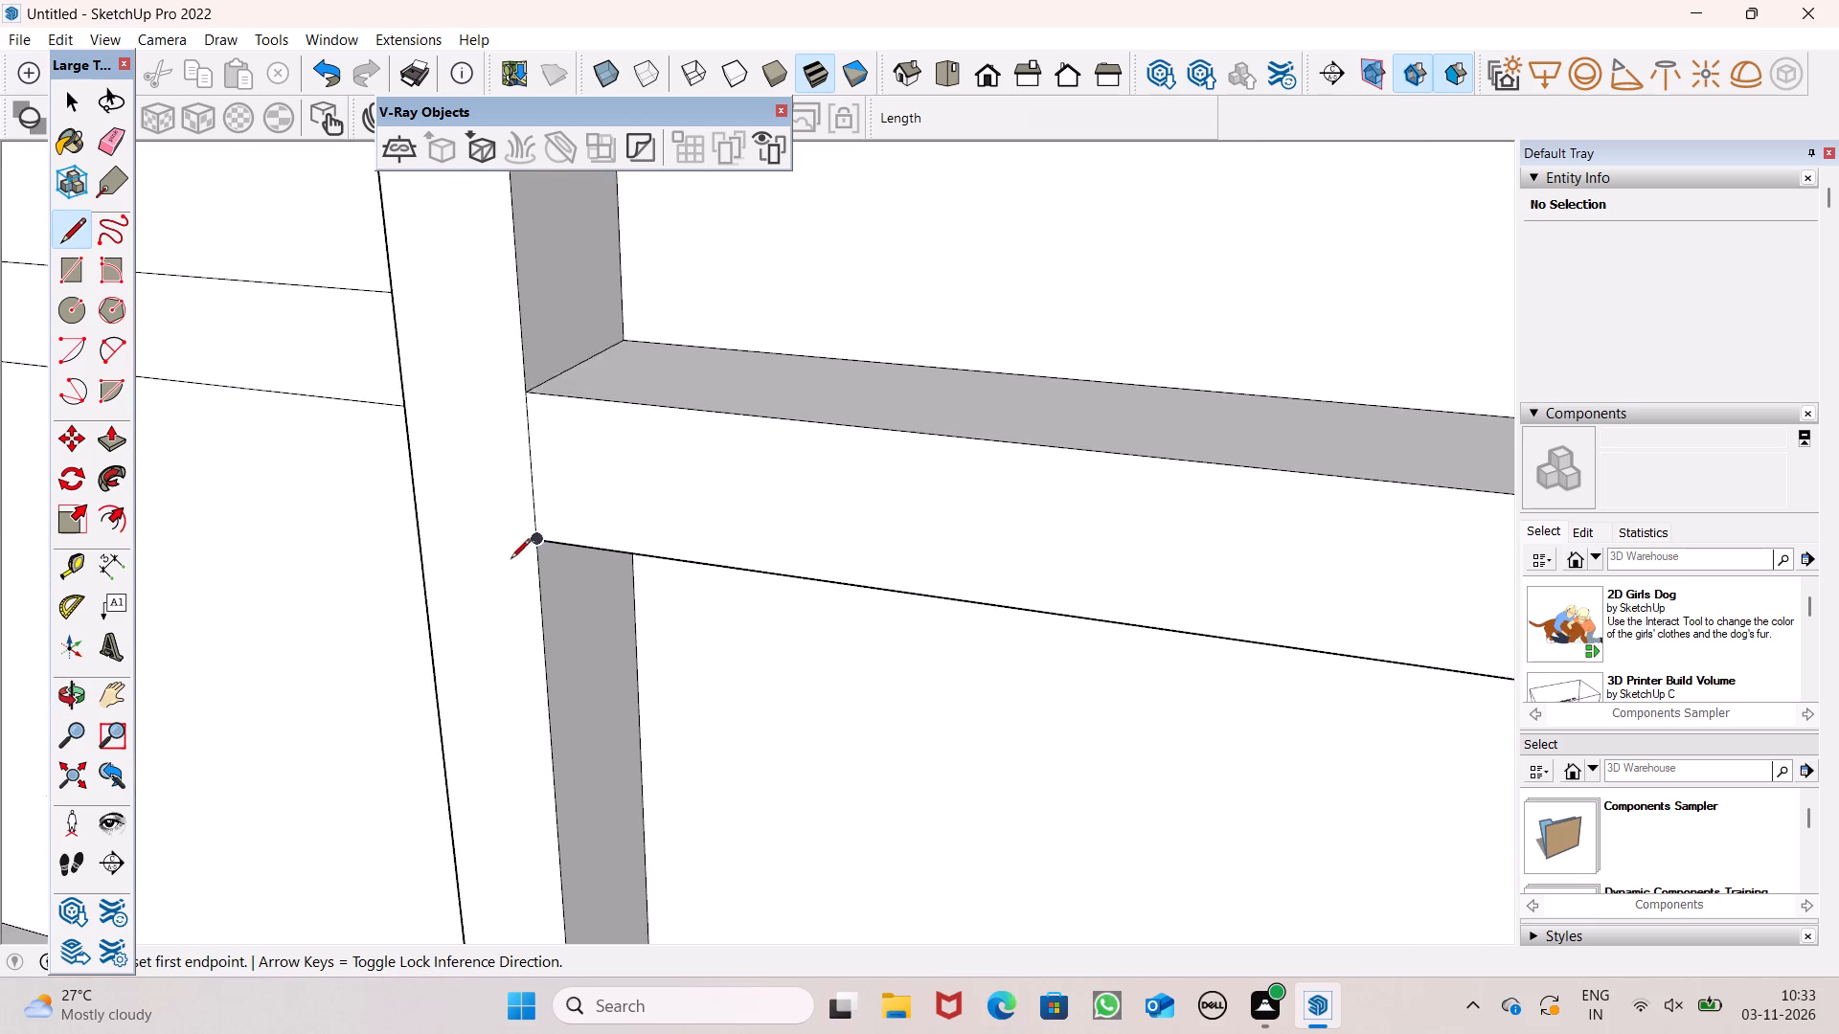
pyautogui.scroll(-17, 511, 560)
pyautogui.moveTo(516, 587); pyautogui.dragTo(650, 632, button='middle')
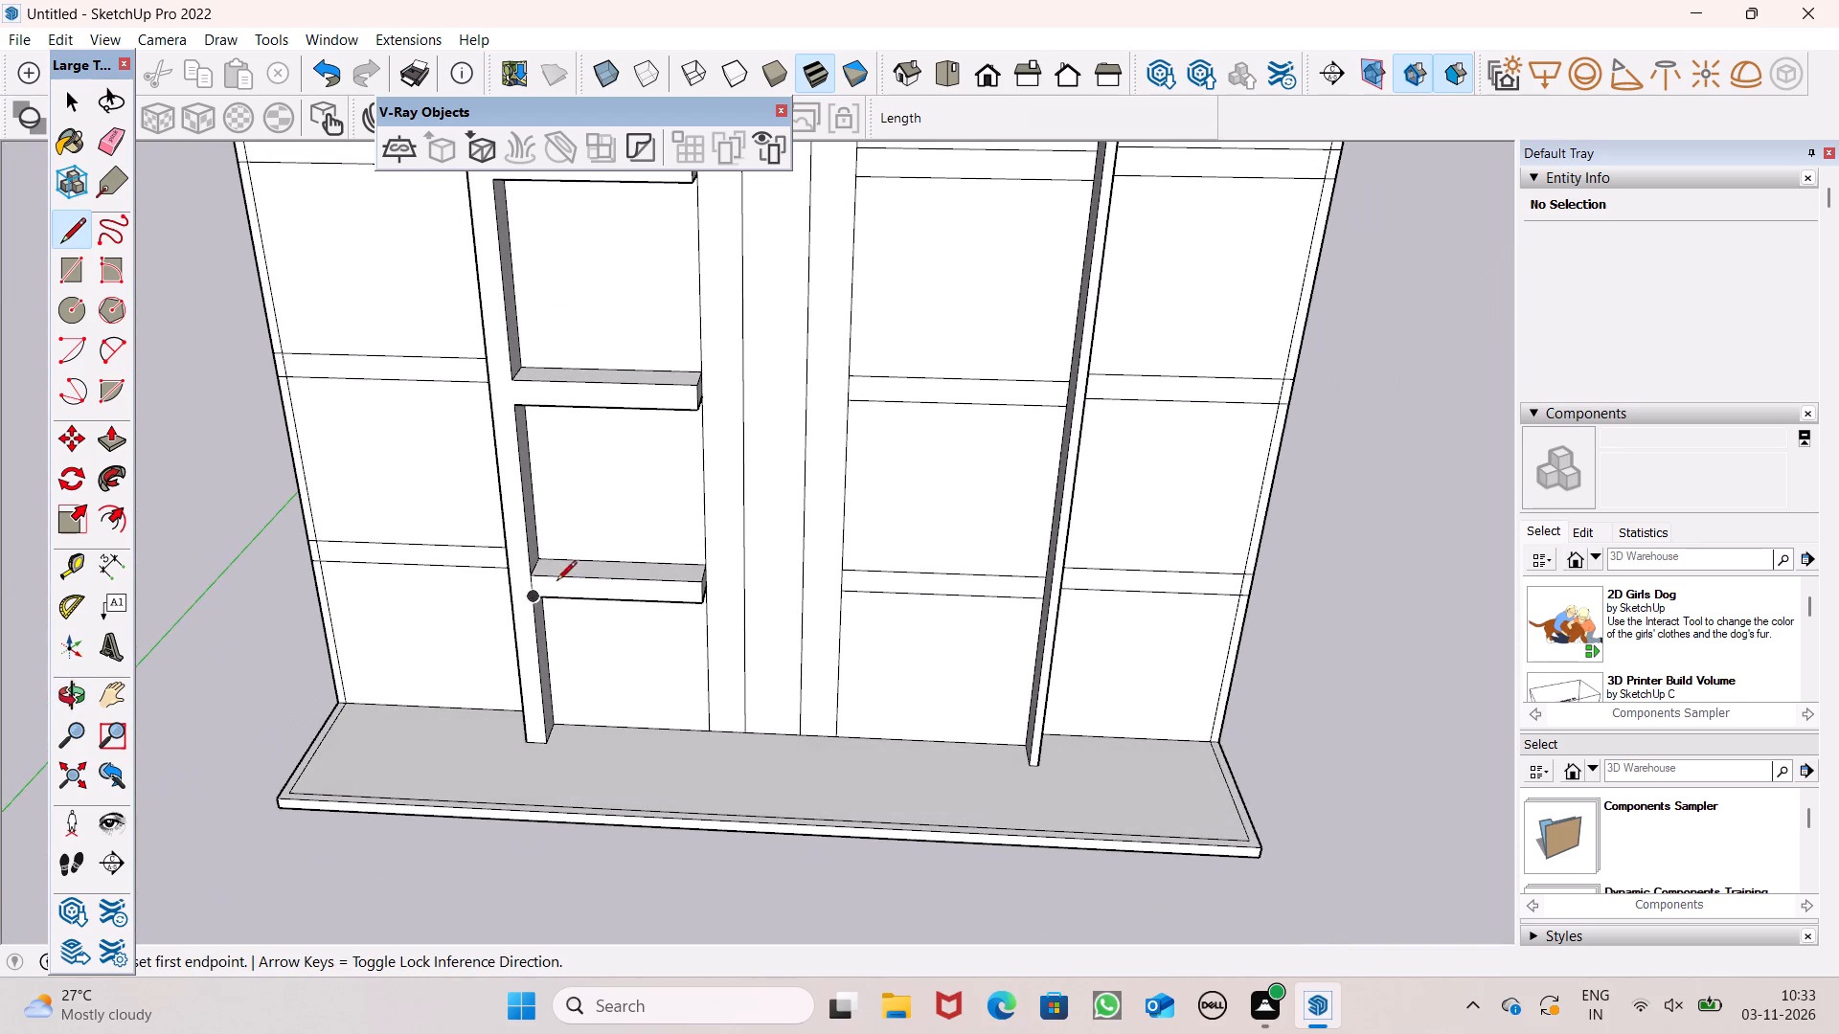
# Draw 2' vertical lines separating the three upper protruding bands' front faces from the fin along its inner edge.
pyautogui.scroll(14, 530, 412)
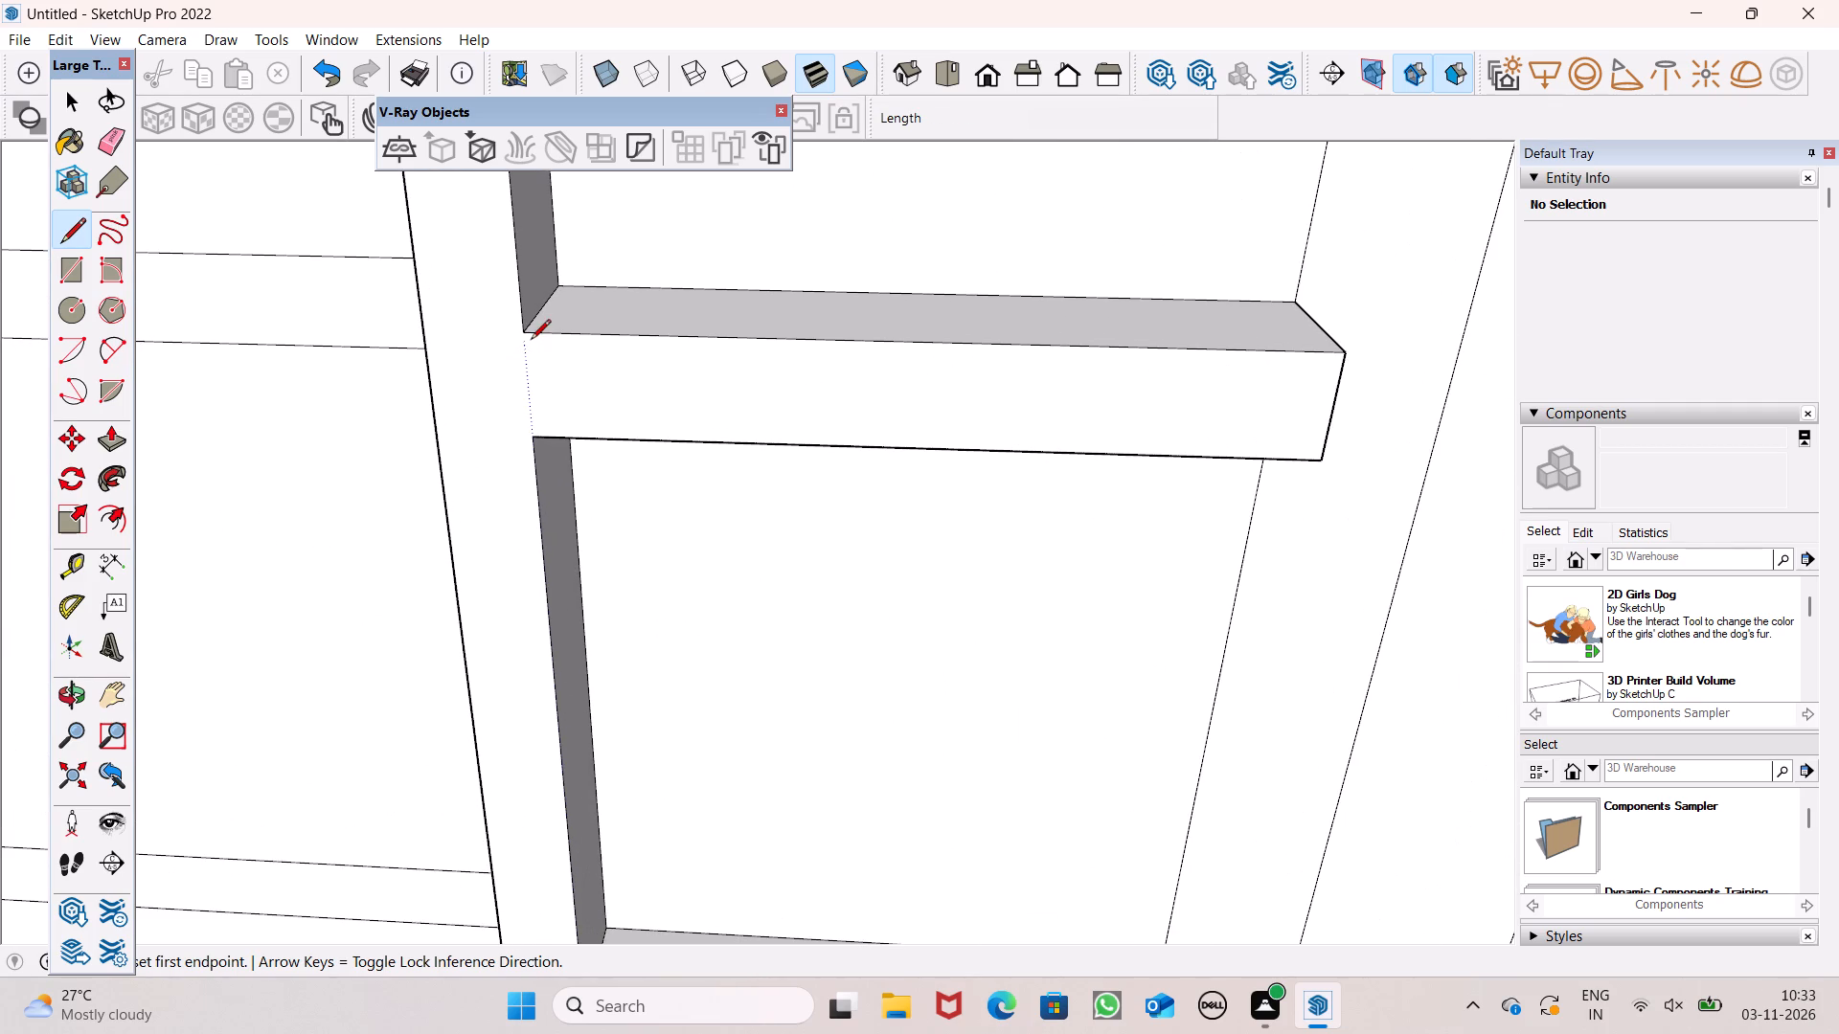
pyautogui.click(526, 334)
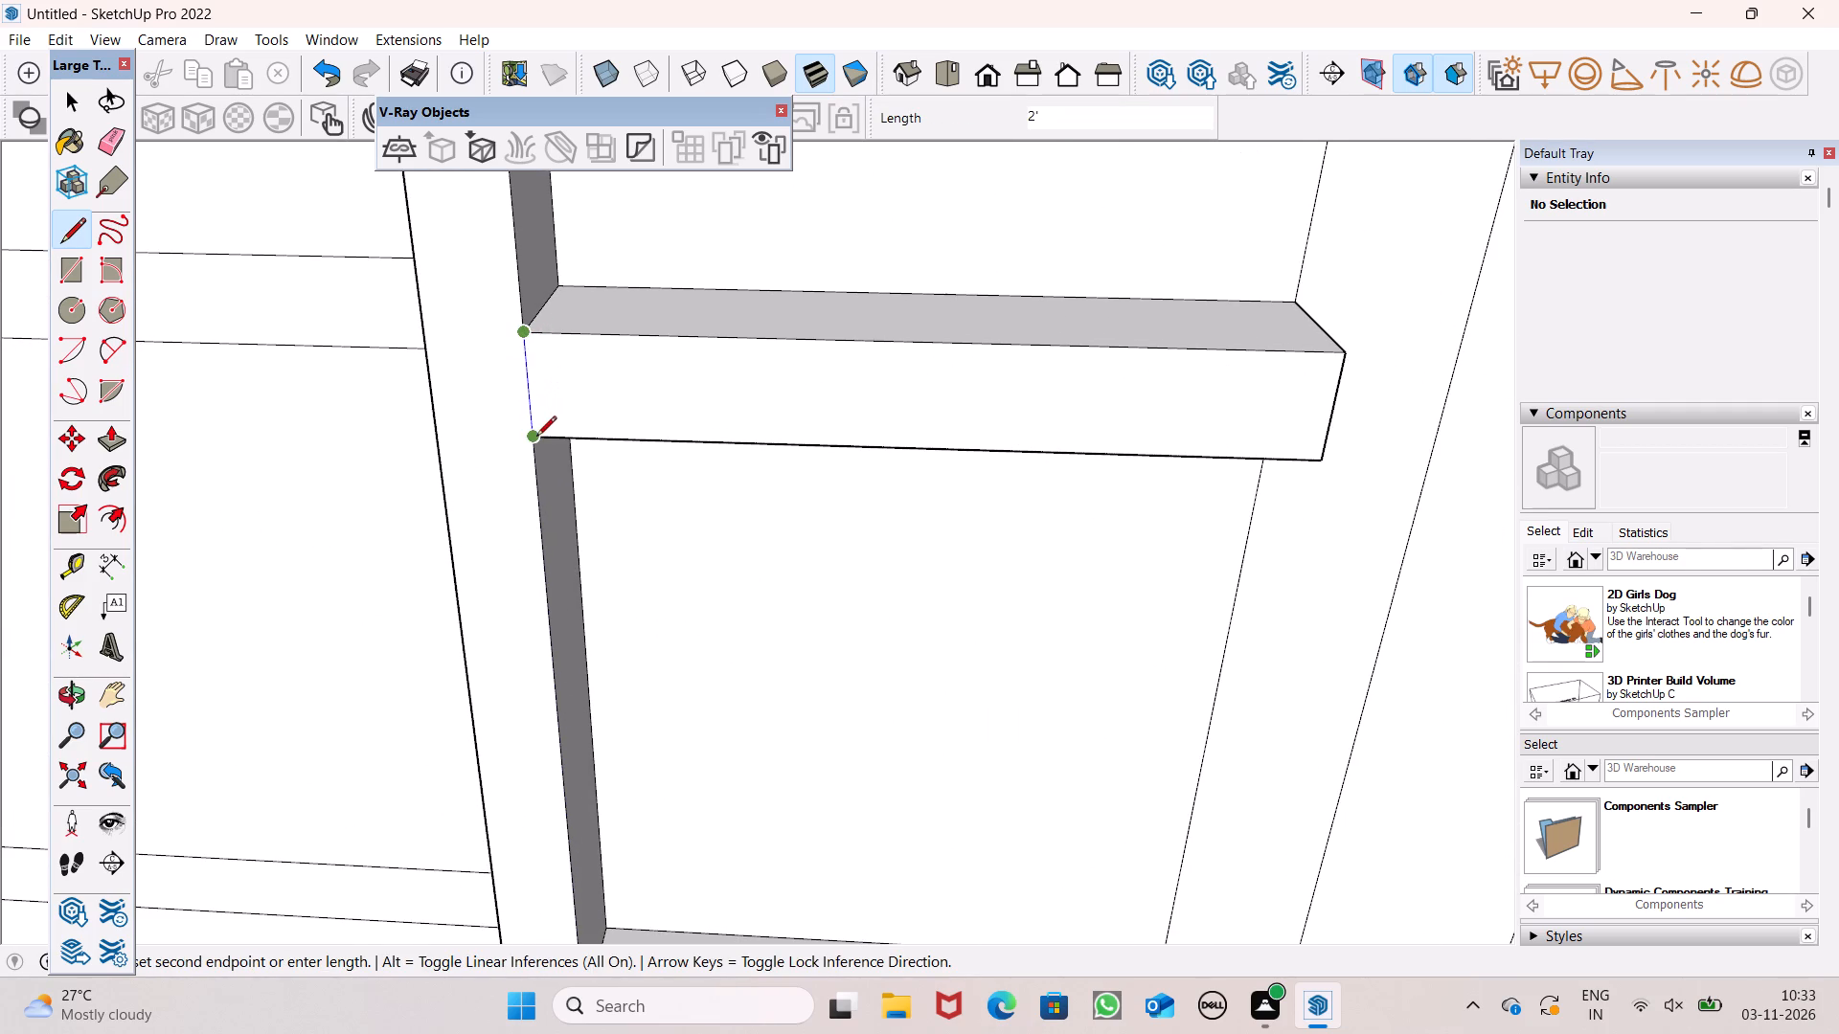
pyautogui.click(536, 438)
pyautogui.scroll(-17, 698, 600)
pyautogui.scroll(8, 623, 619)
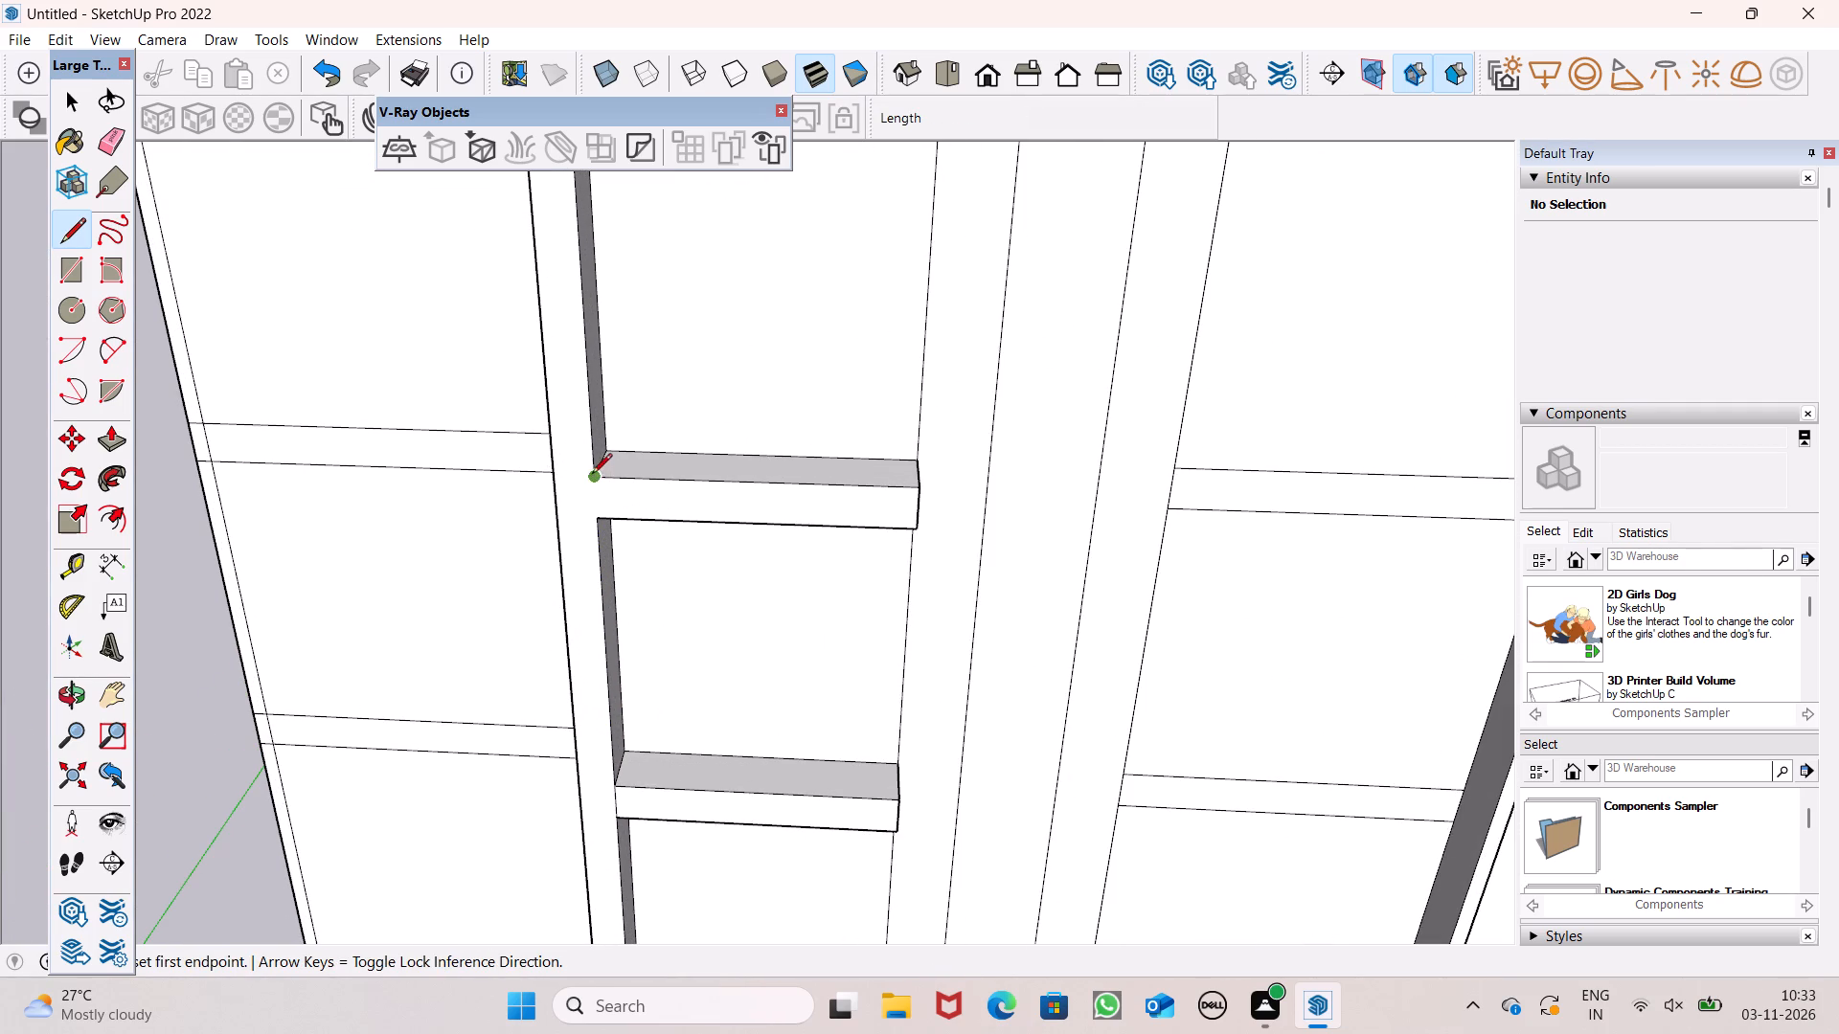
pyautogui.click(592, 475)
pyautogui.click(594, 520)
pyautogui.scroll(-3, 715, 698)
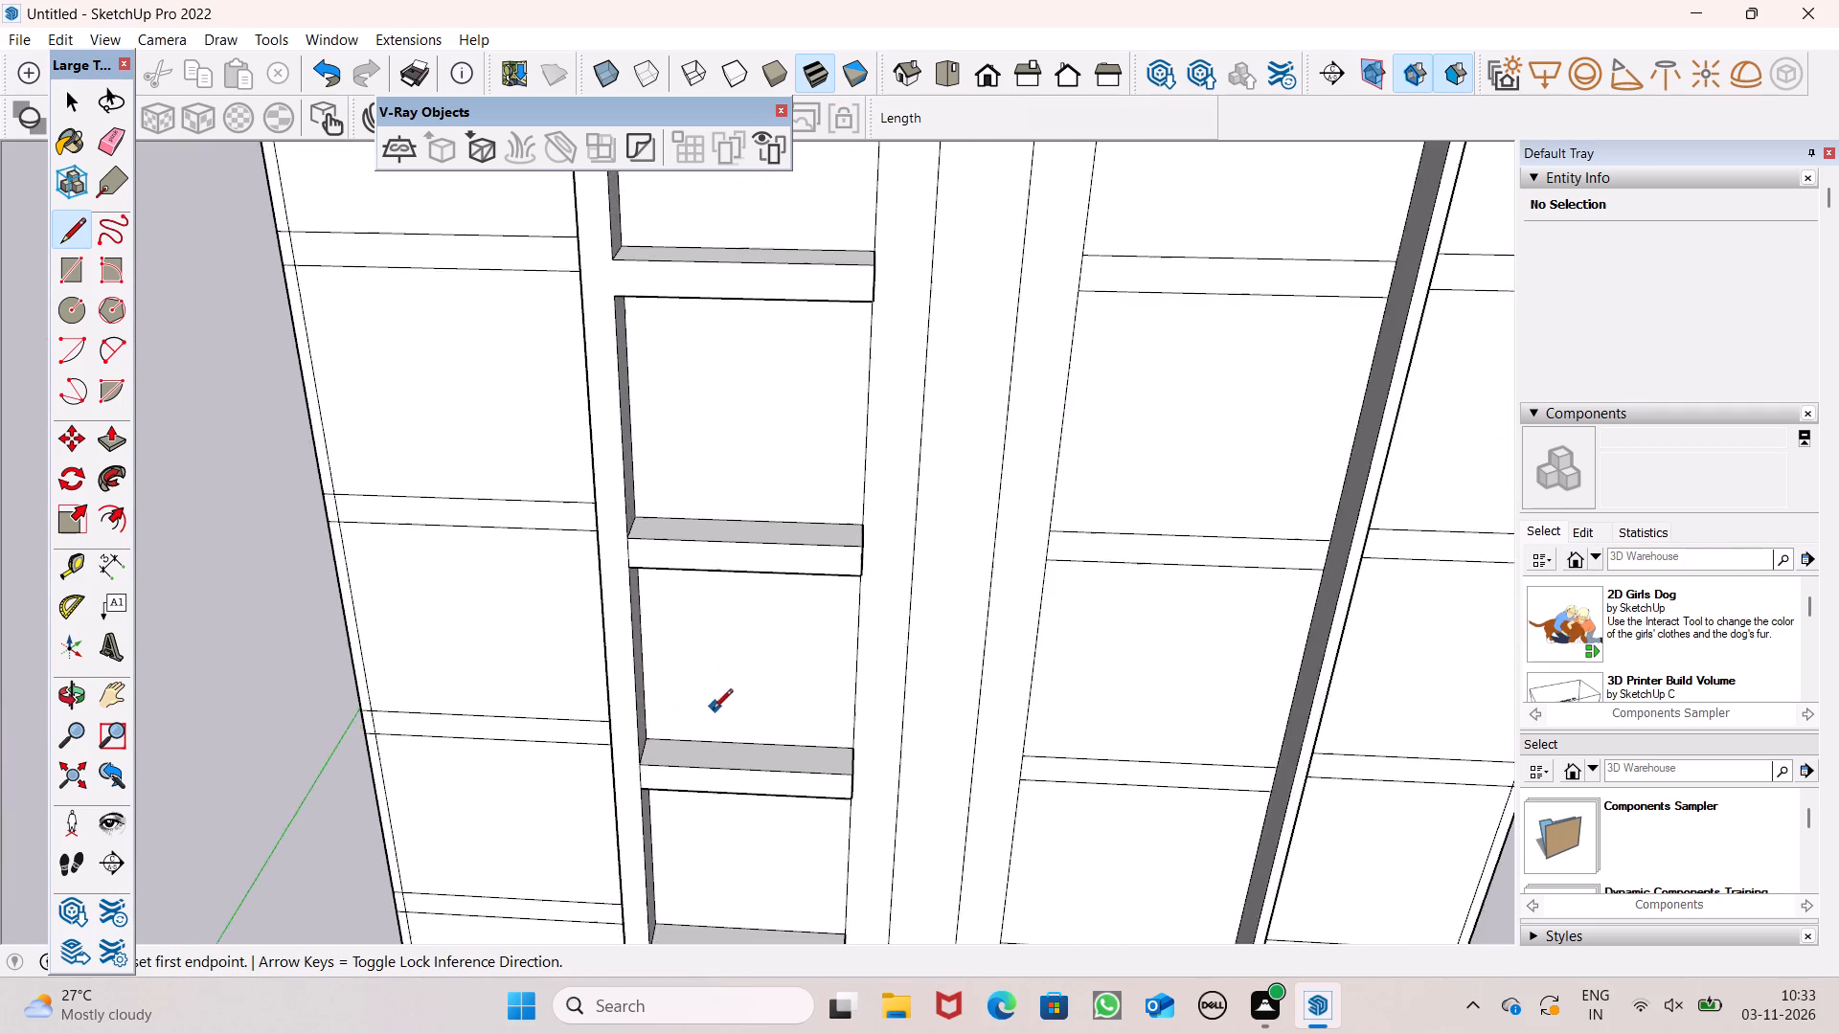
pyautogui.scroll(-5, 713, 710)
pyautogui.scroll(14, 650, 486)
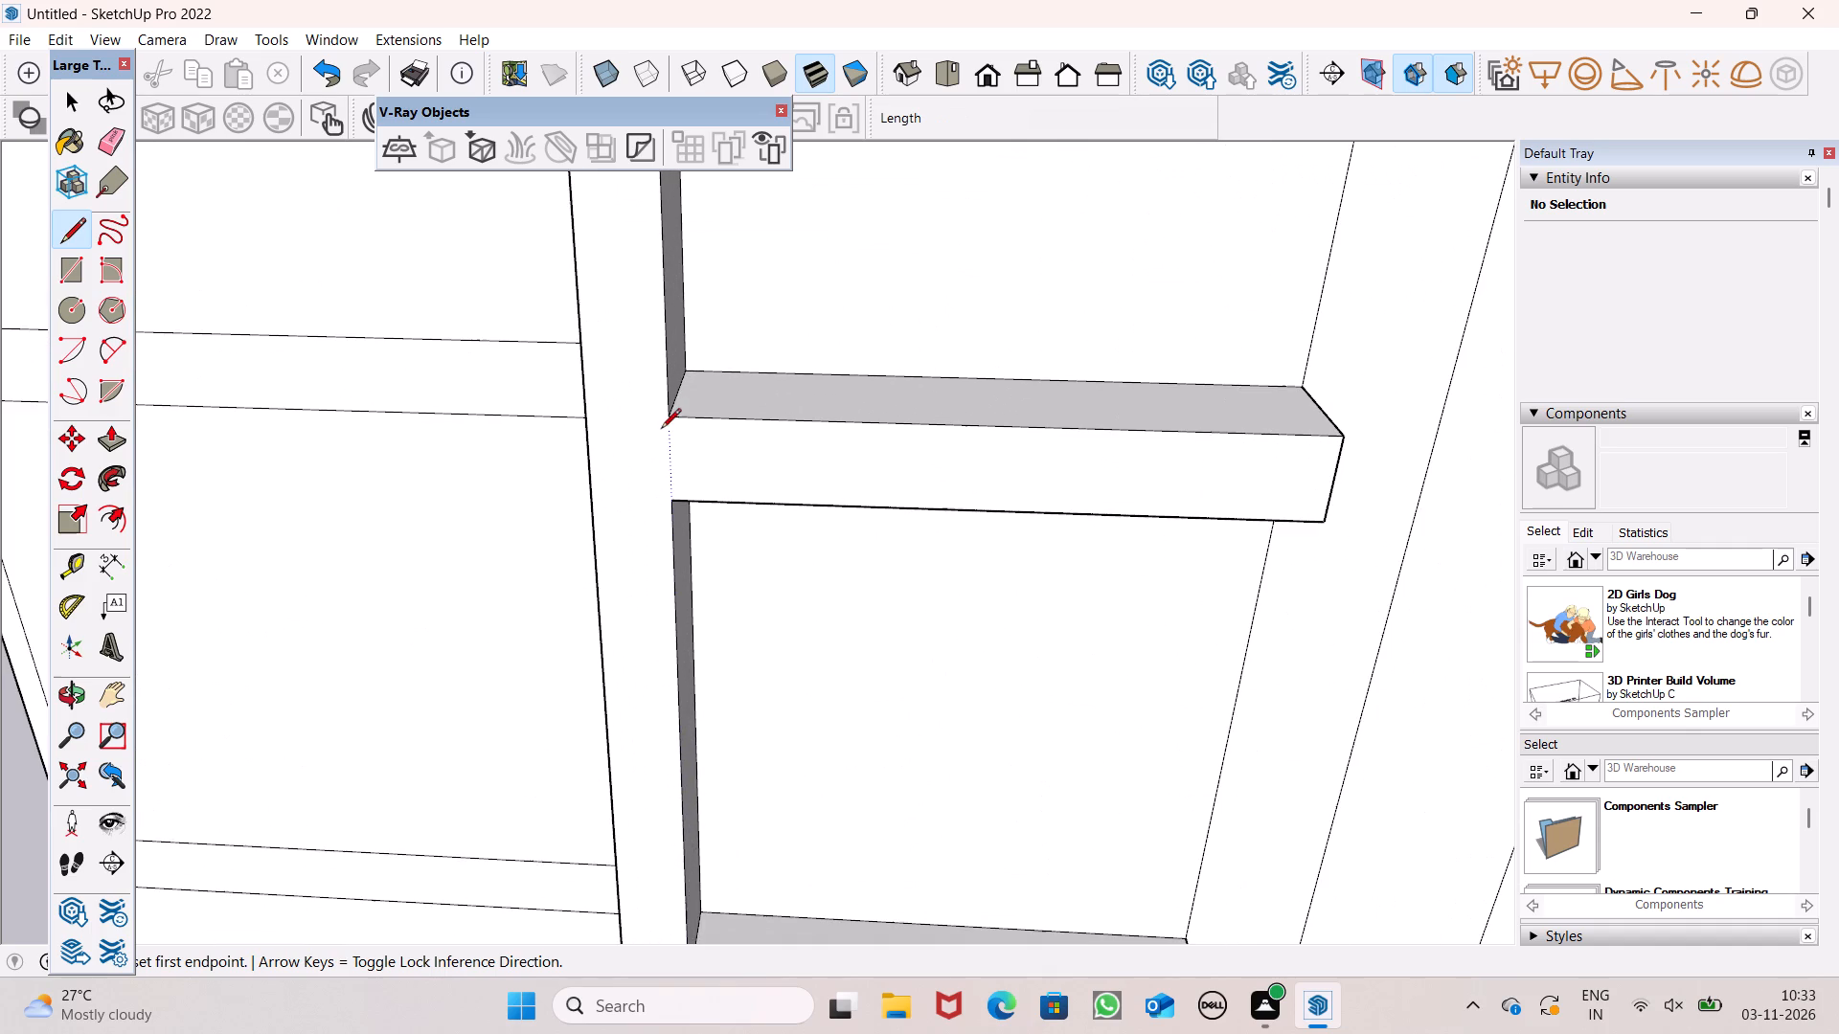
pyautogui.click(671, 418)
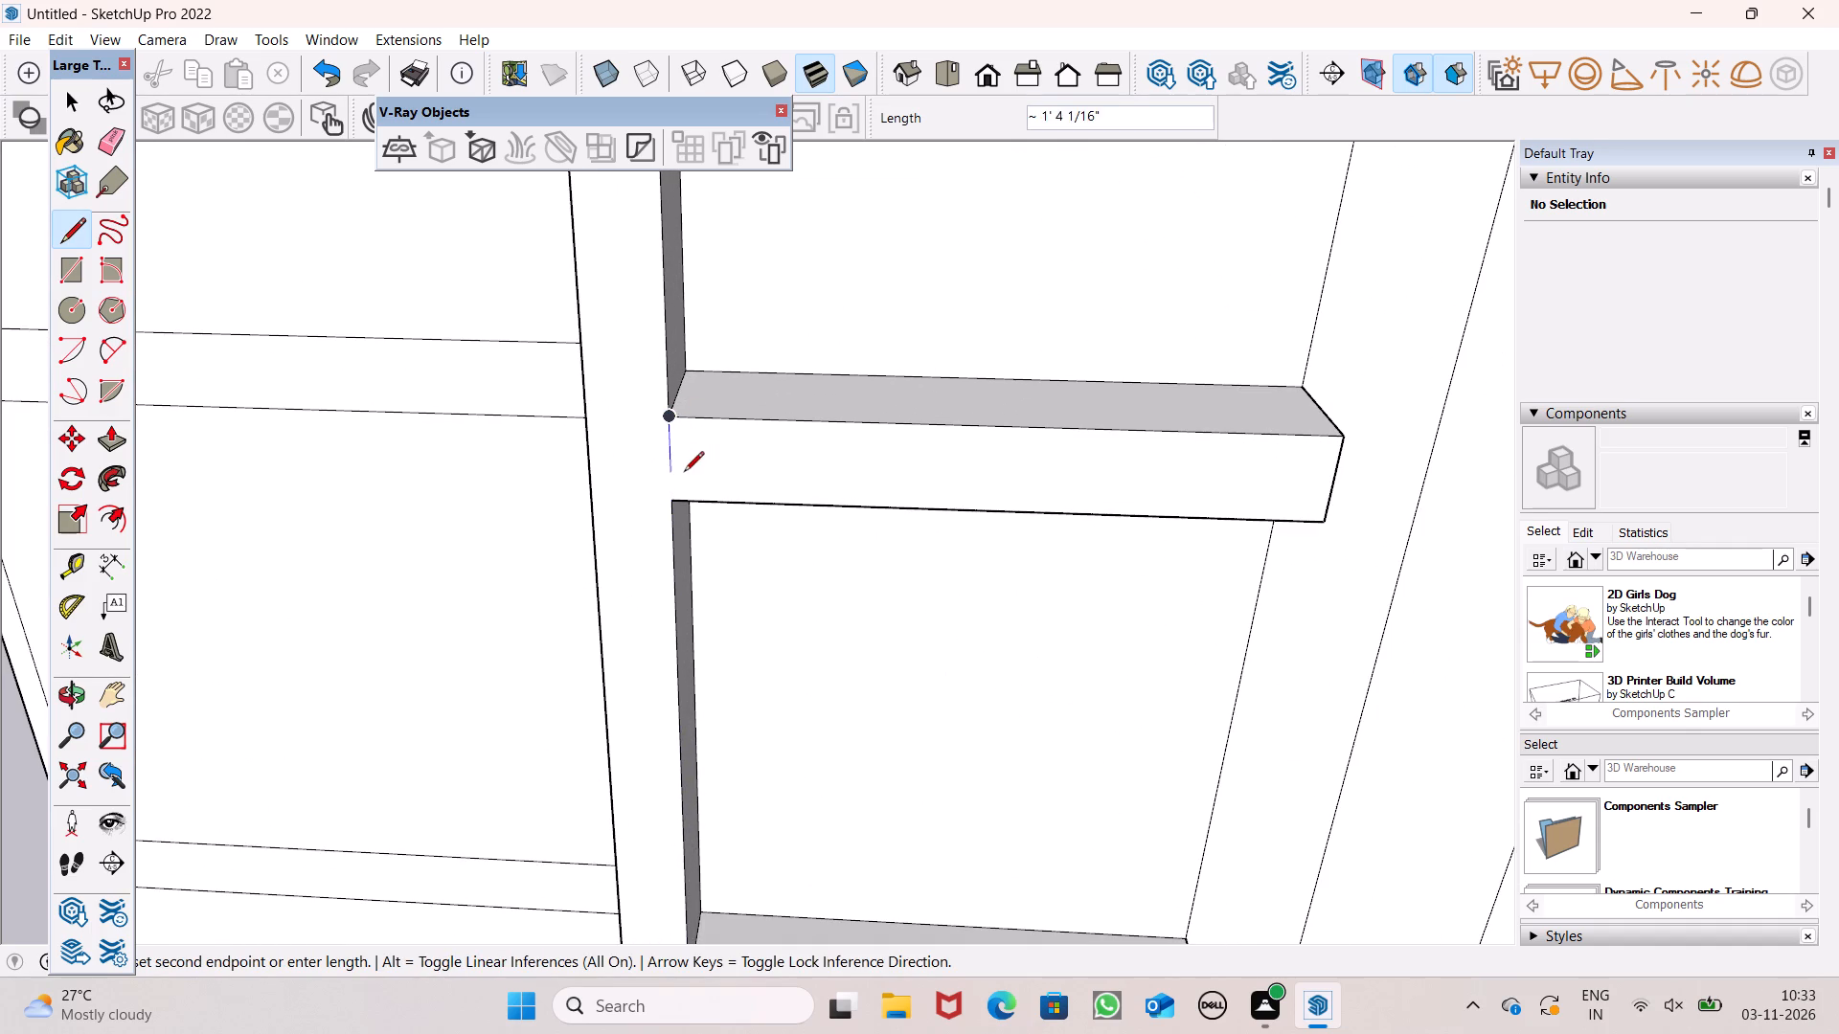
pyautogui.click(676, 499)
# Thicken the opposite front fin by pulling its full-height inner face inward toward the vertical strips.
pyautogui.scroll(-14, 626, 737)
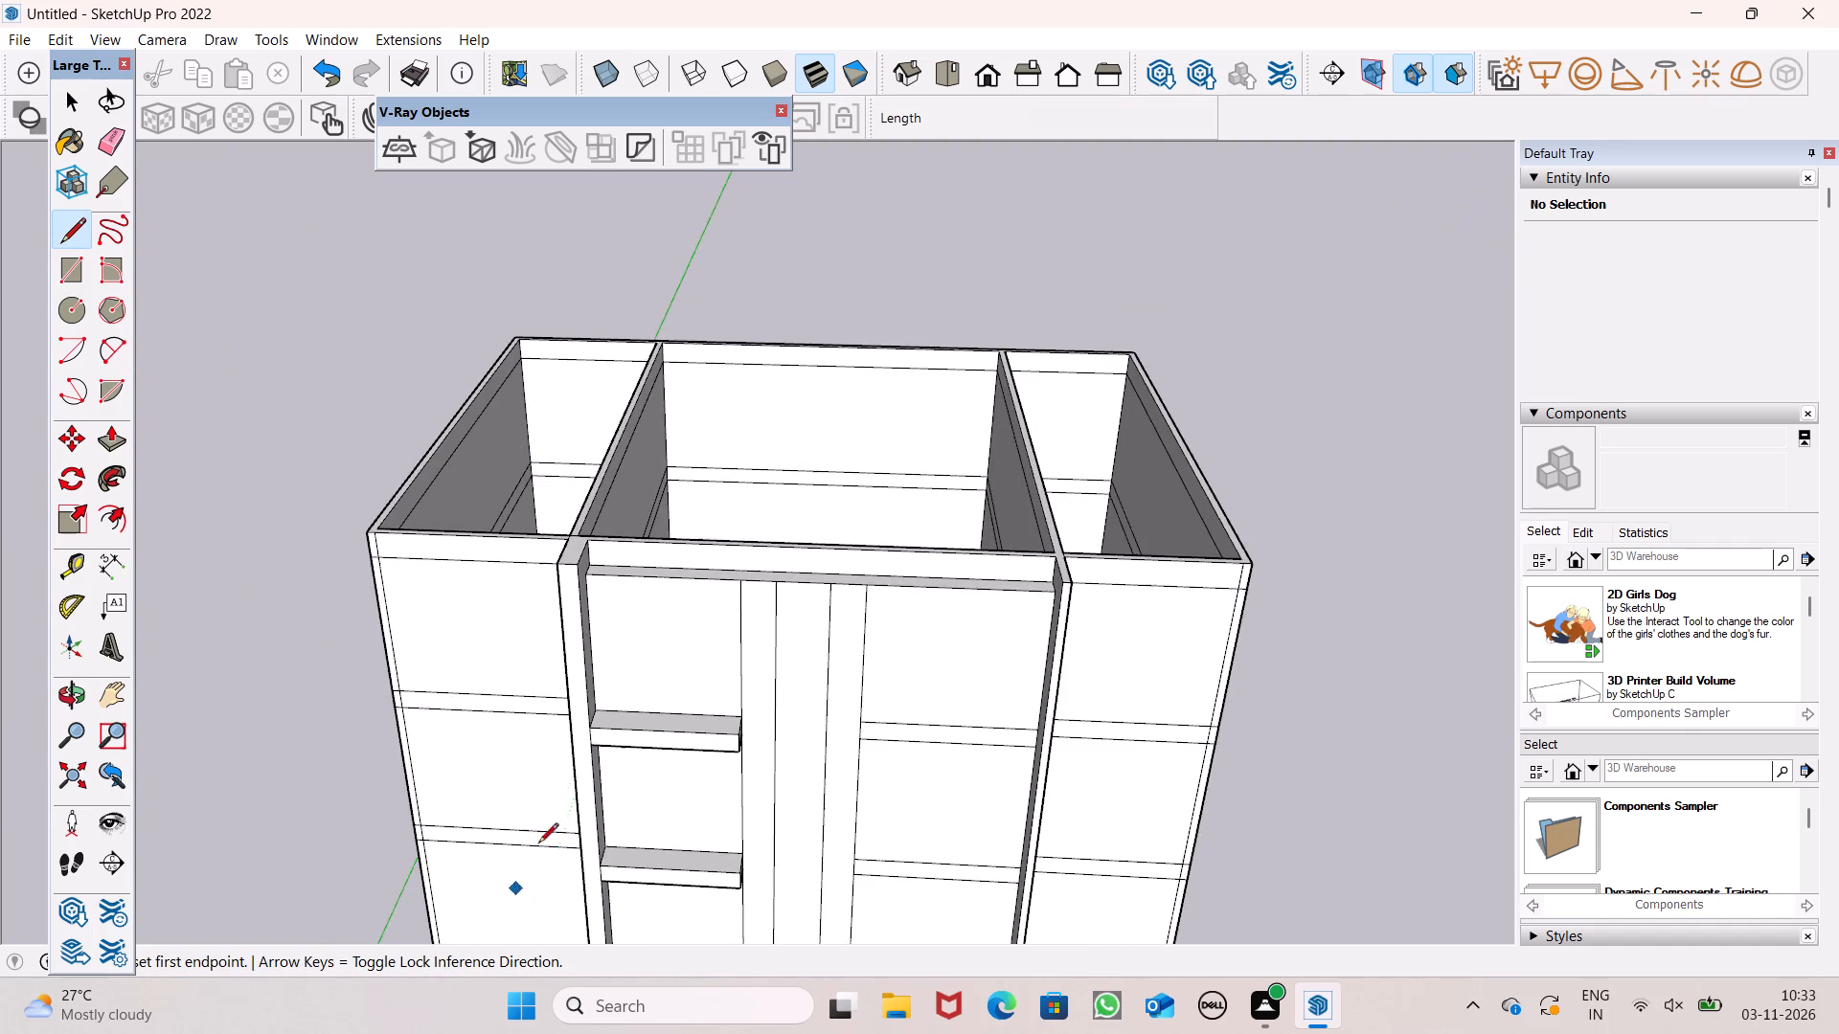
pyautogui.scroll(5, 584, 596)
pyautogui.scroll(-7, 396, 541)
pyautogui.scroll(-1, 460, 679)
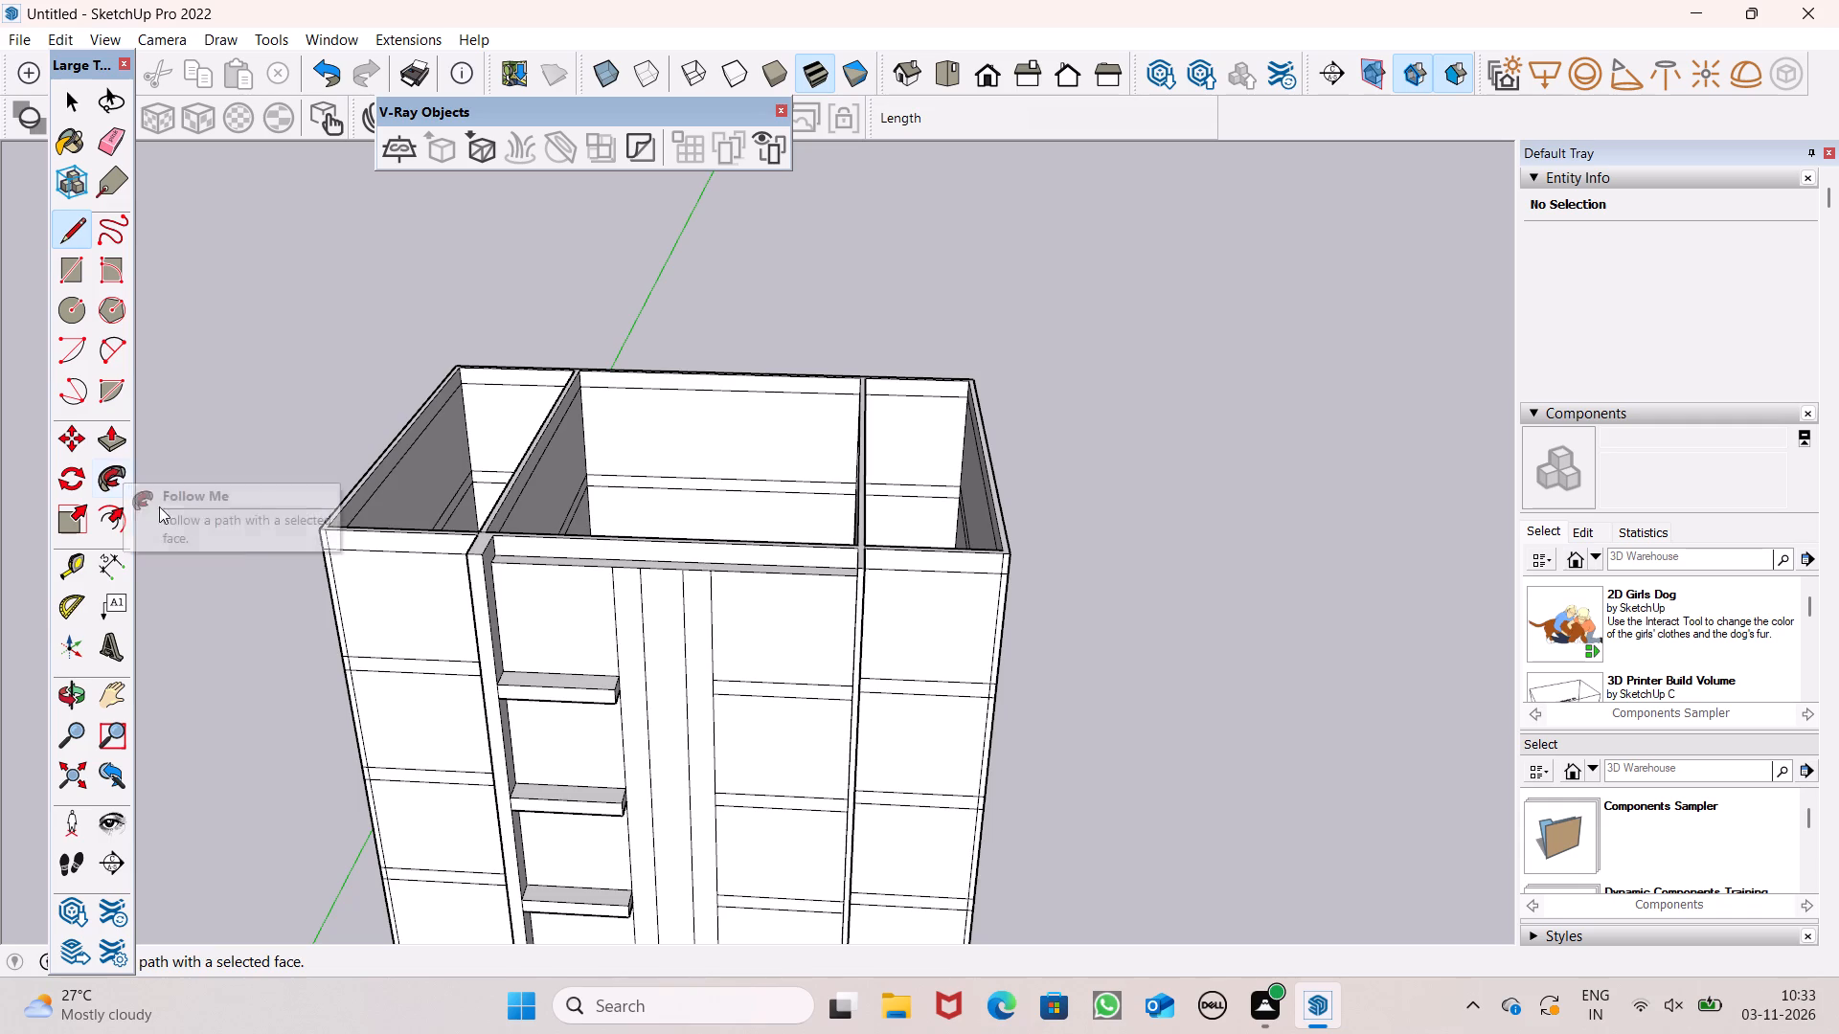
pyautogui.moveTo(574, 767); pyautogui.dragTo(832, 746, button='middle')
pyautogui.click(103, 442)
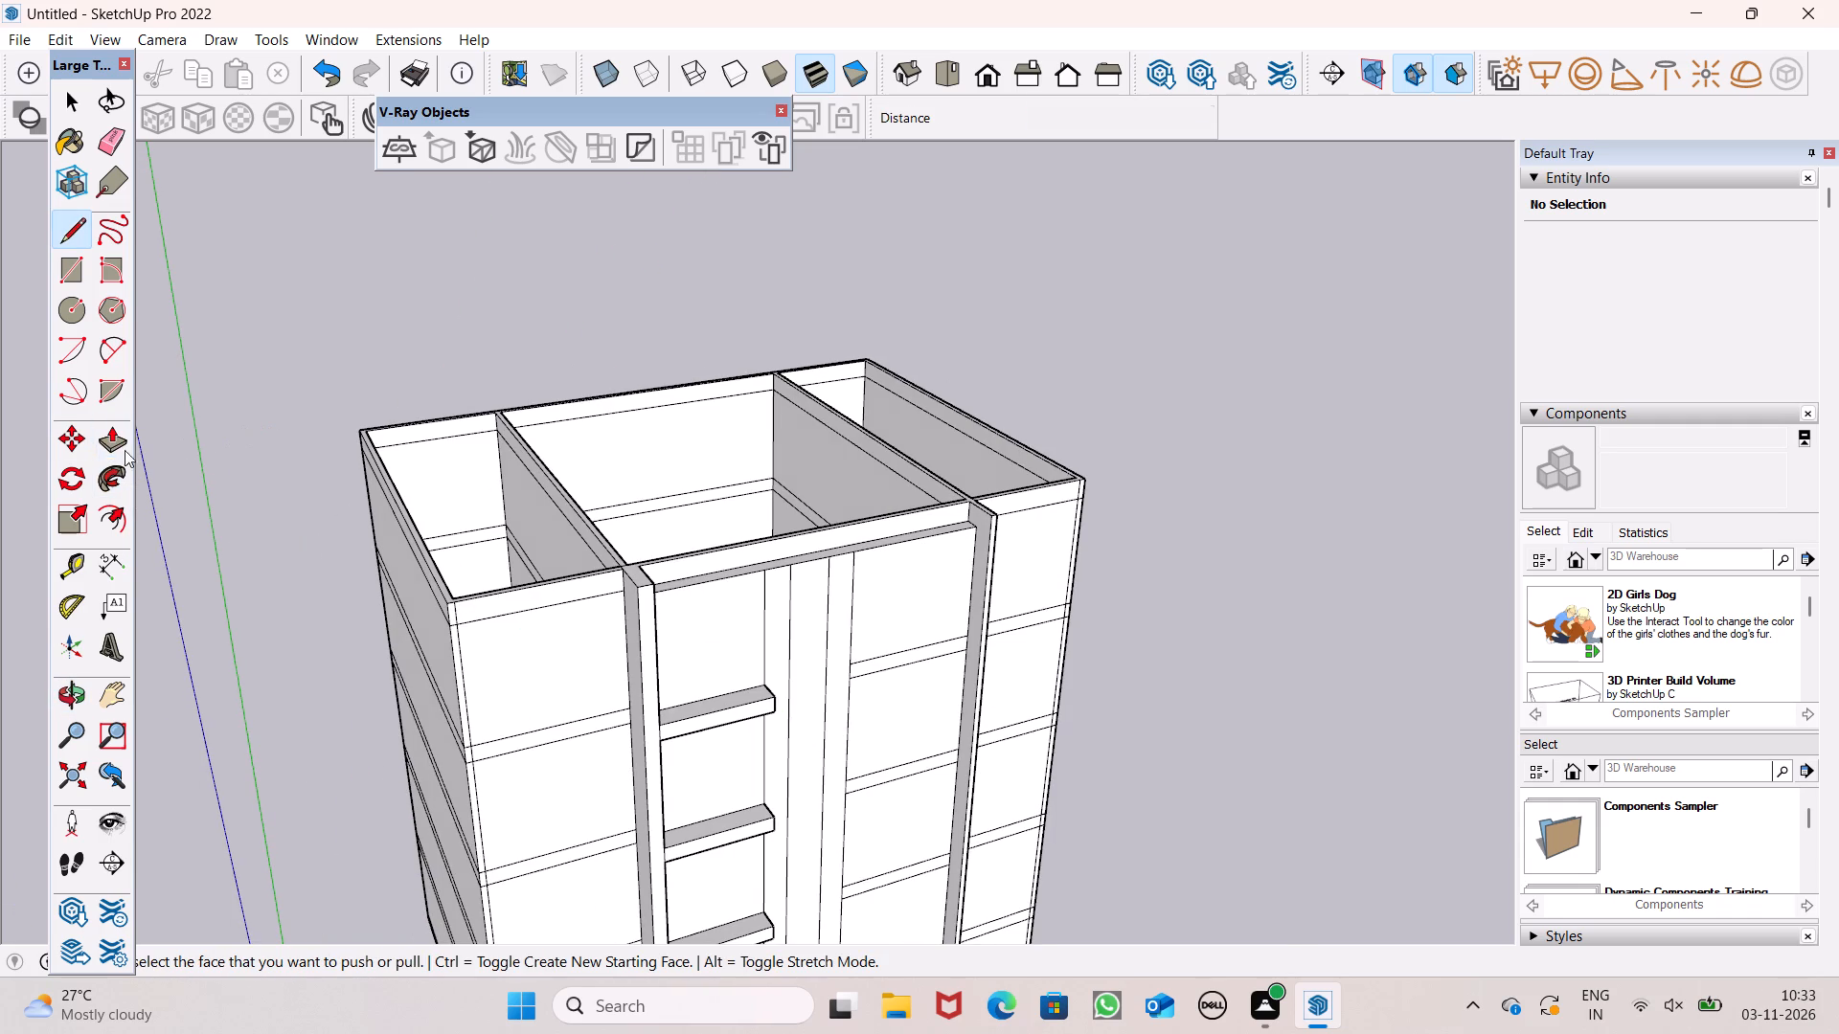
pyautogui.scroll(-4, 225, 438)
pyautogui.scroll(8, 585, 560)
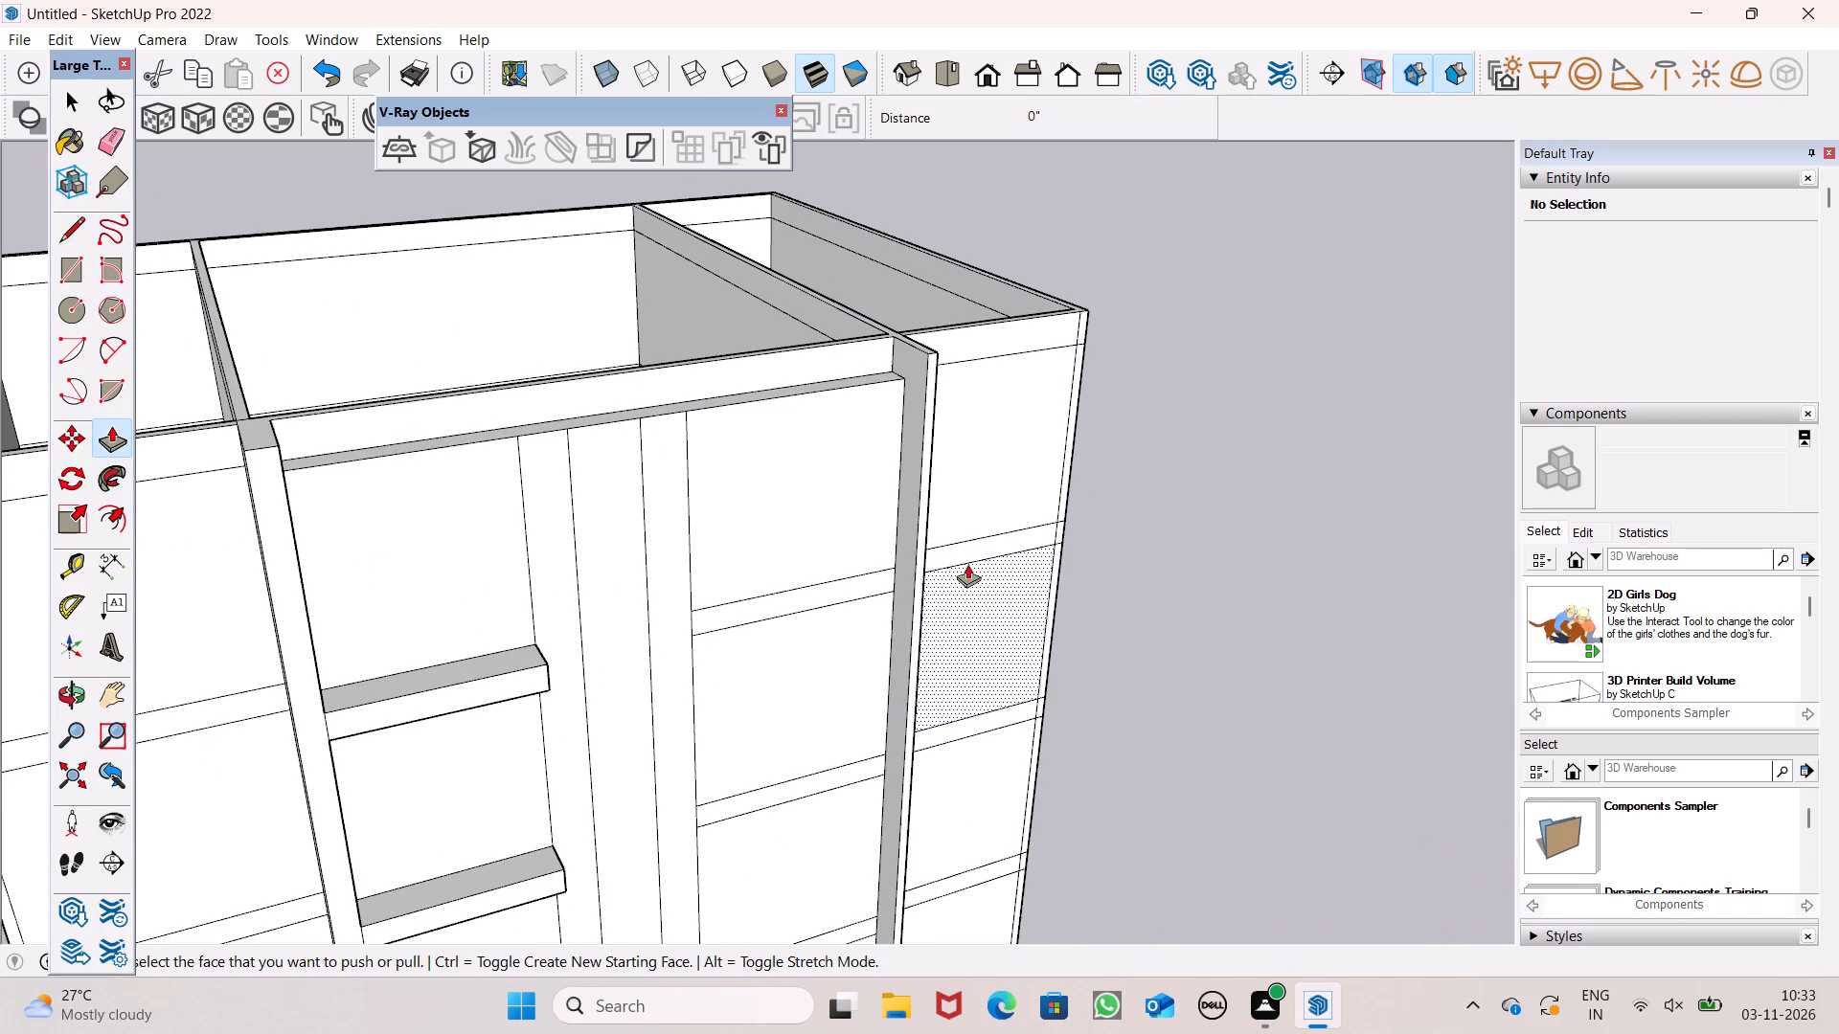
pyautogui.scroll(7, 953, 566)
pyautogui.scroll(-13, 770, 506)
pyautogui.moveTo(801, 512); pyautogui.dragTo(815, 689, button='middle')
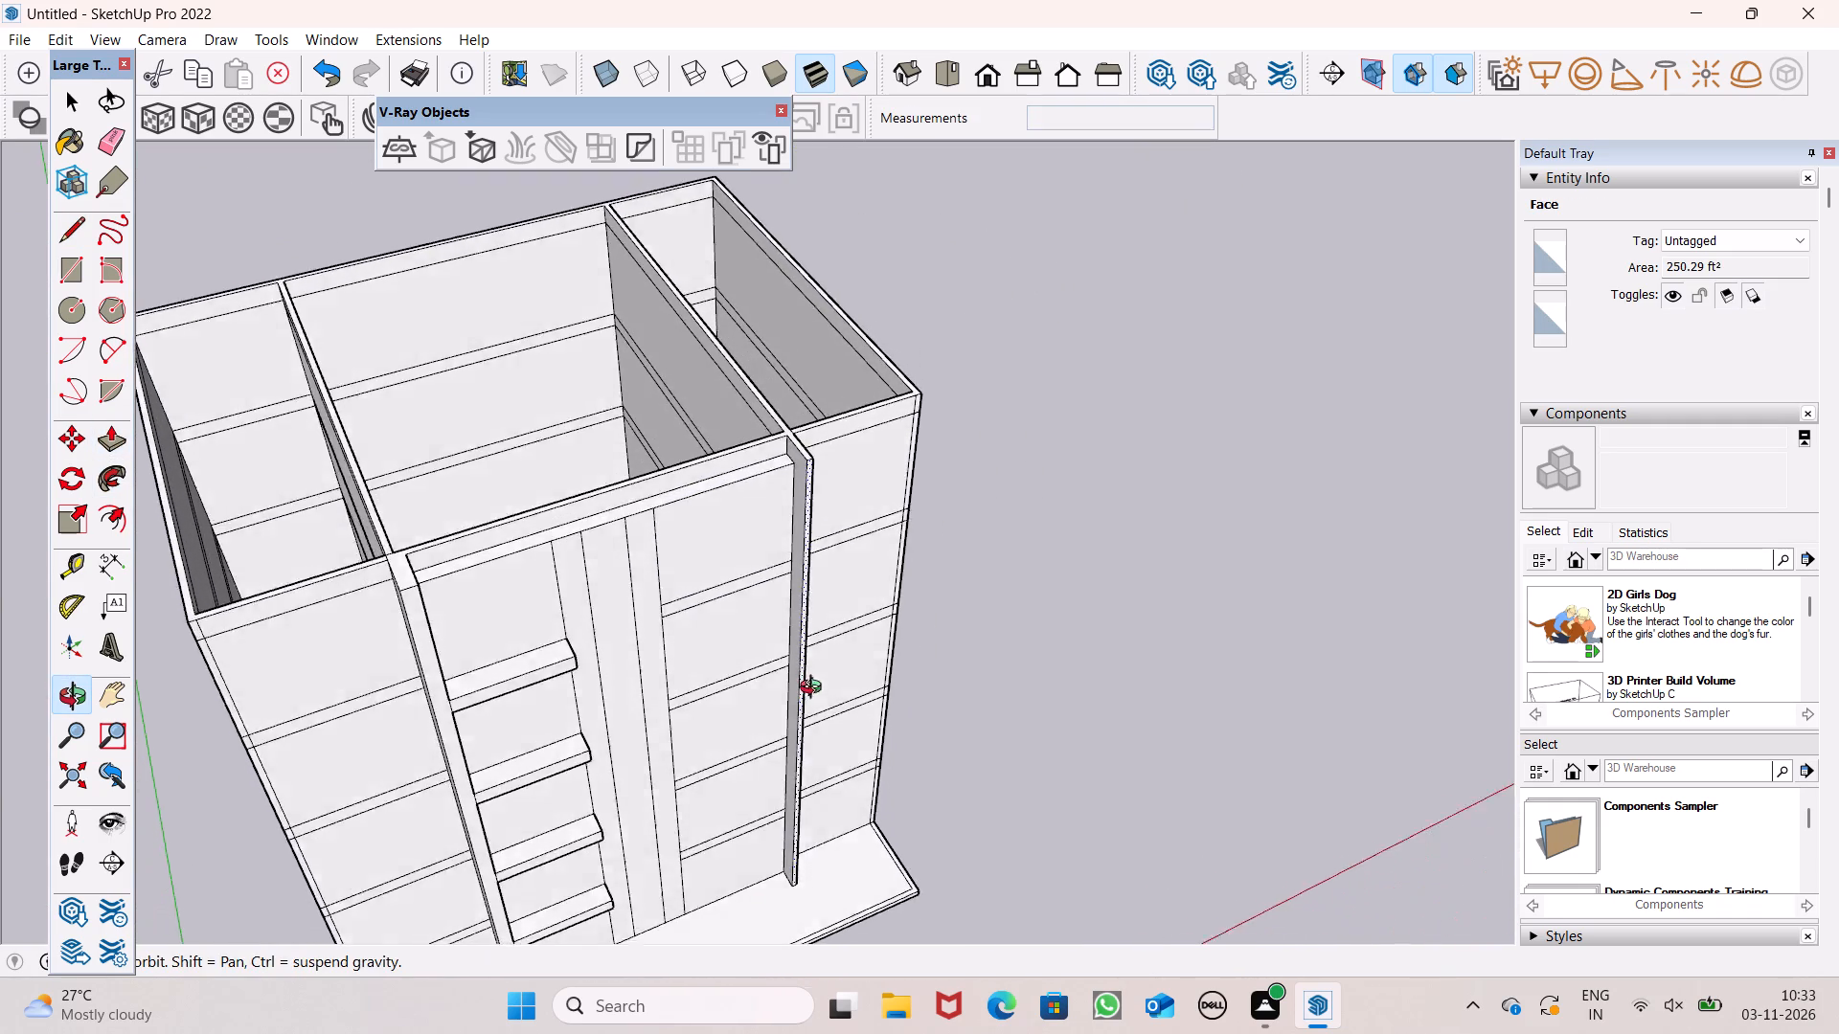
pyautogui.moveTo(815, 689); pyautogui.dragTo(816, 693, button='middle')
pyautogui.scroll(7, 834, 627)
pyautogui.scroll(-6, 751, 504)
pyautogui.moveTo(795, 535); pyautogui.dragTo(798, 527, button='middle')
pyautogui.scroll(4, 778, 498)
pyautogui.moveTo(778, 498); pyautogui.dragTo(764, 509)
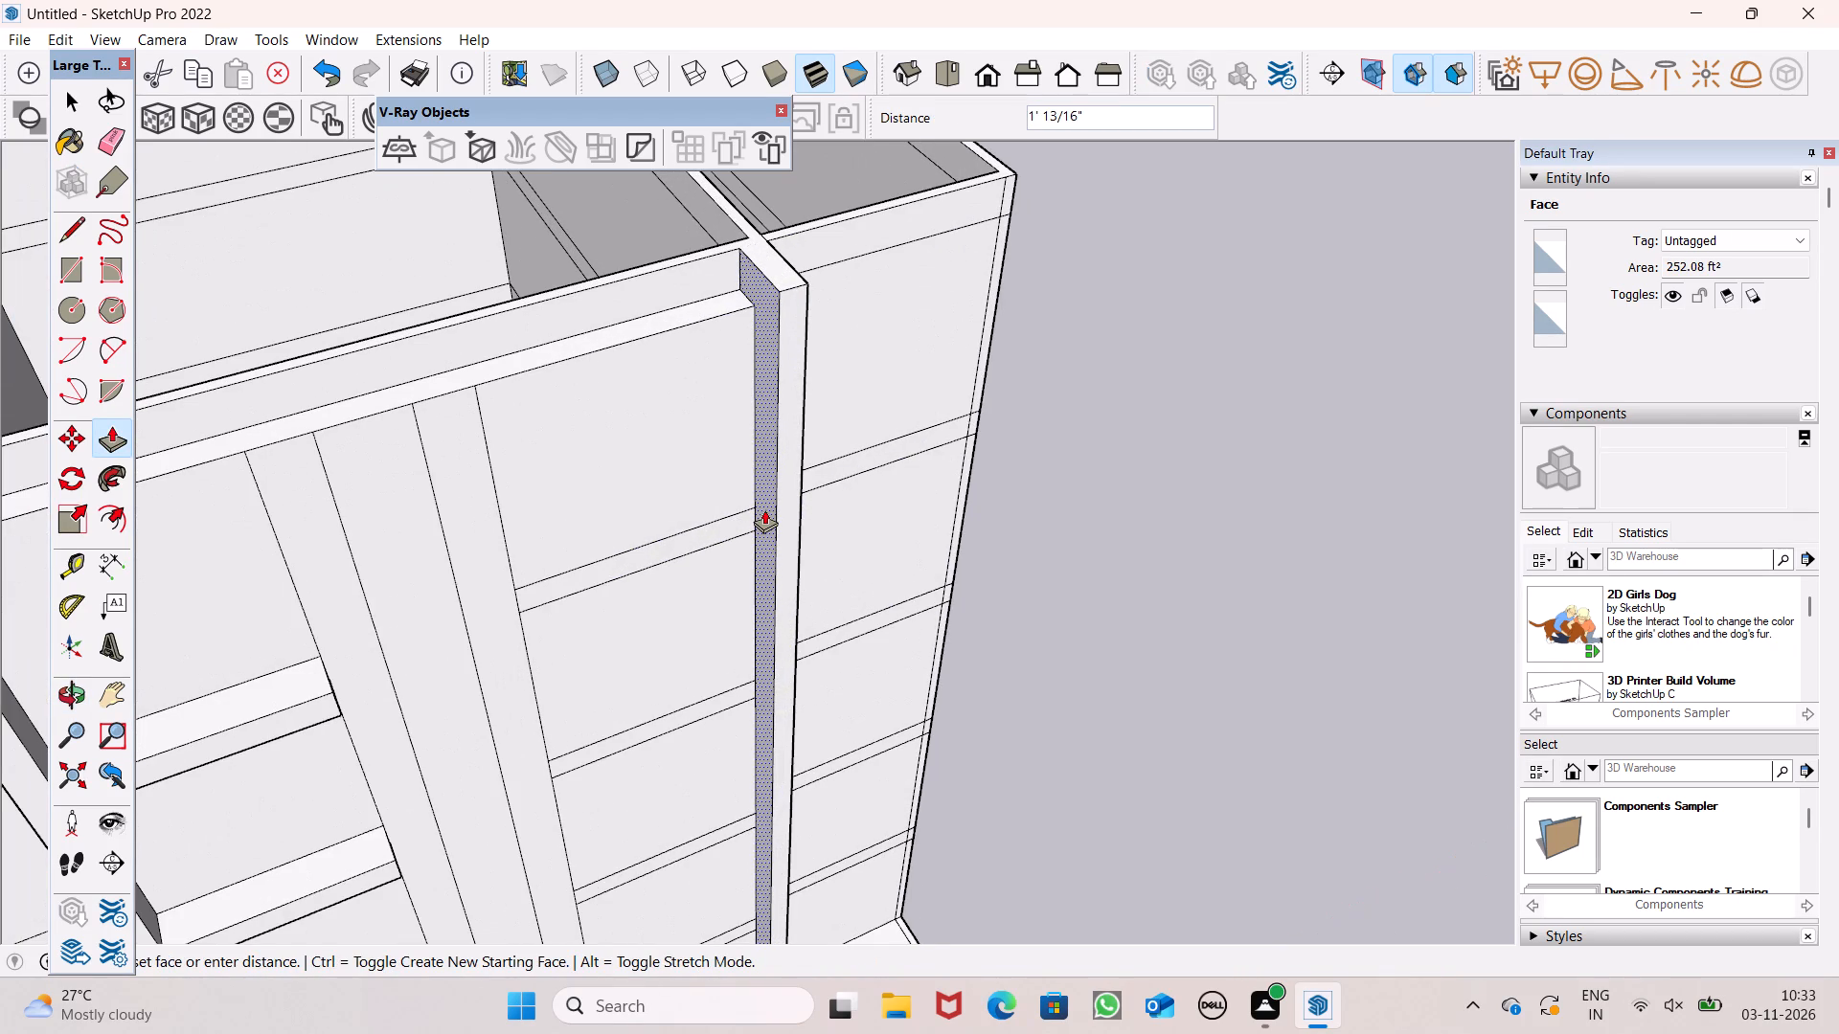
pyautogui.moveTo(764, 509); pyautogui.dragTo(759, 514)
pyautogui.scroll(-5, 706, 480)
pyautogui.moveTo(798, 585); pyautogui.dragTo(699, 473, button='middle')
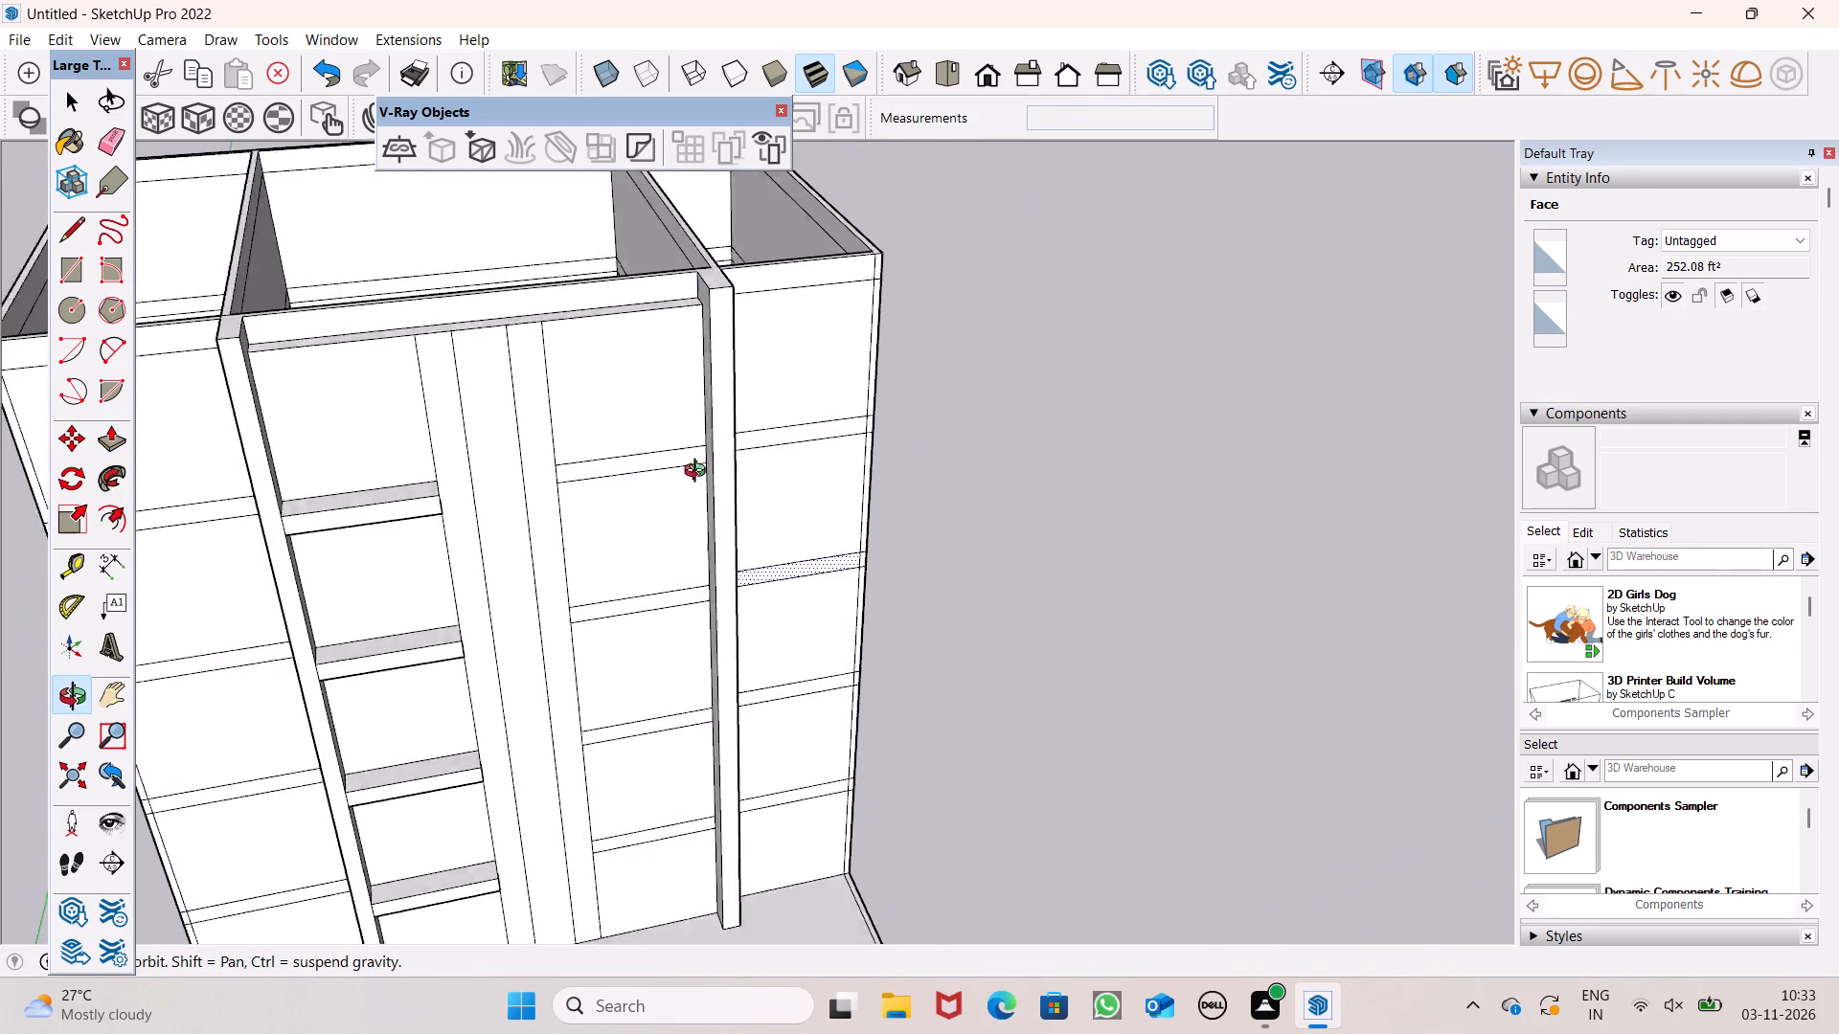
# Pull the four floor-band faces between the vertical strips and the opposite thickened fin outward 2' 10 11/16", flush with the fin.
pyautogui.moveTo(699, 473); pyautogui.dragTo(708, 501, button='middle')
pyautogui.scroll(5, 672, 501)
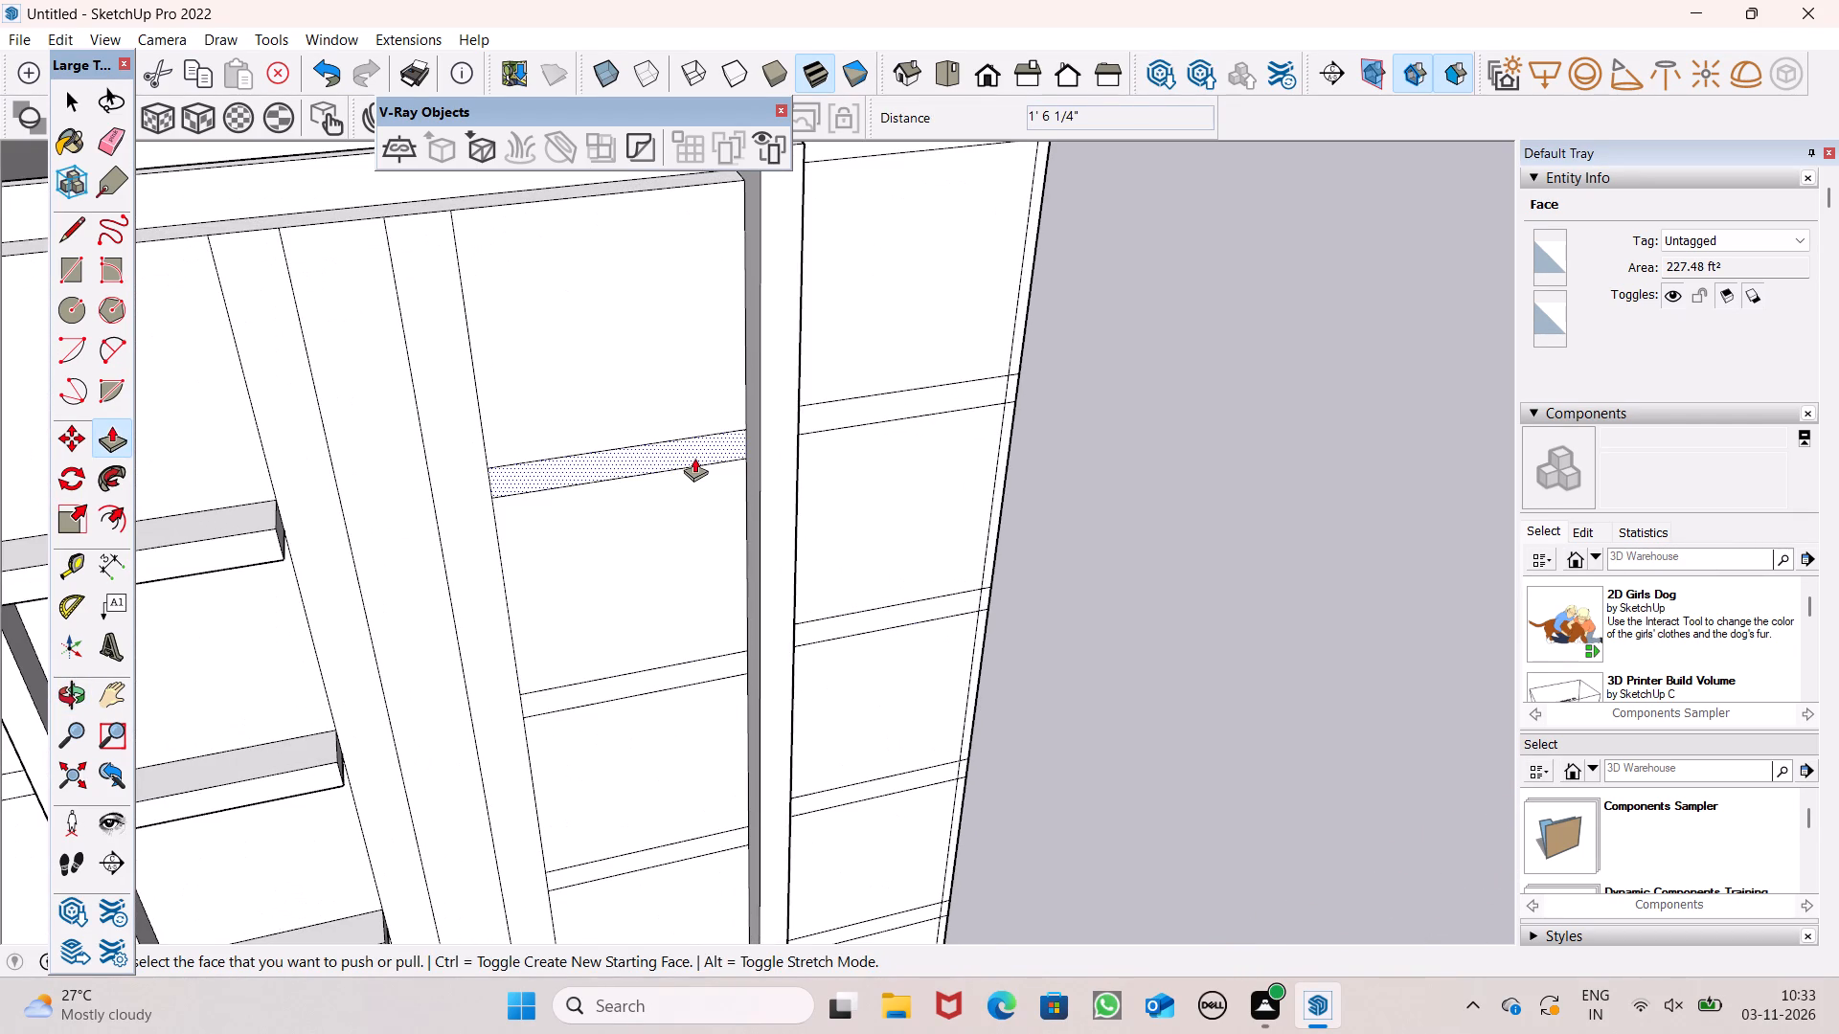
pyautogui.moveTo(694, 458); pyautogui.dragTo(749, 473)
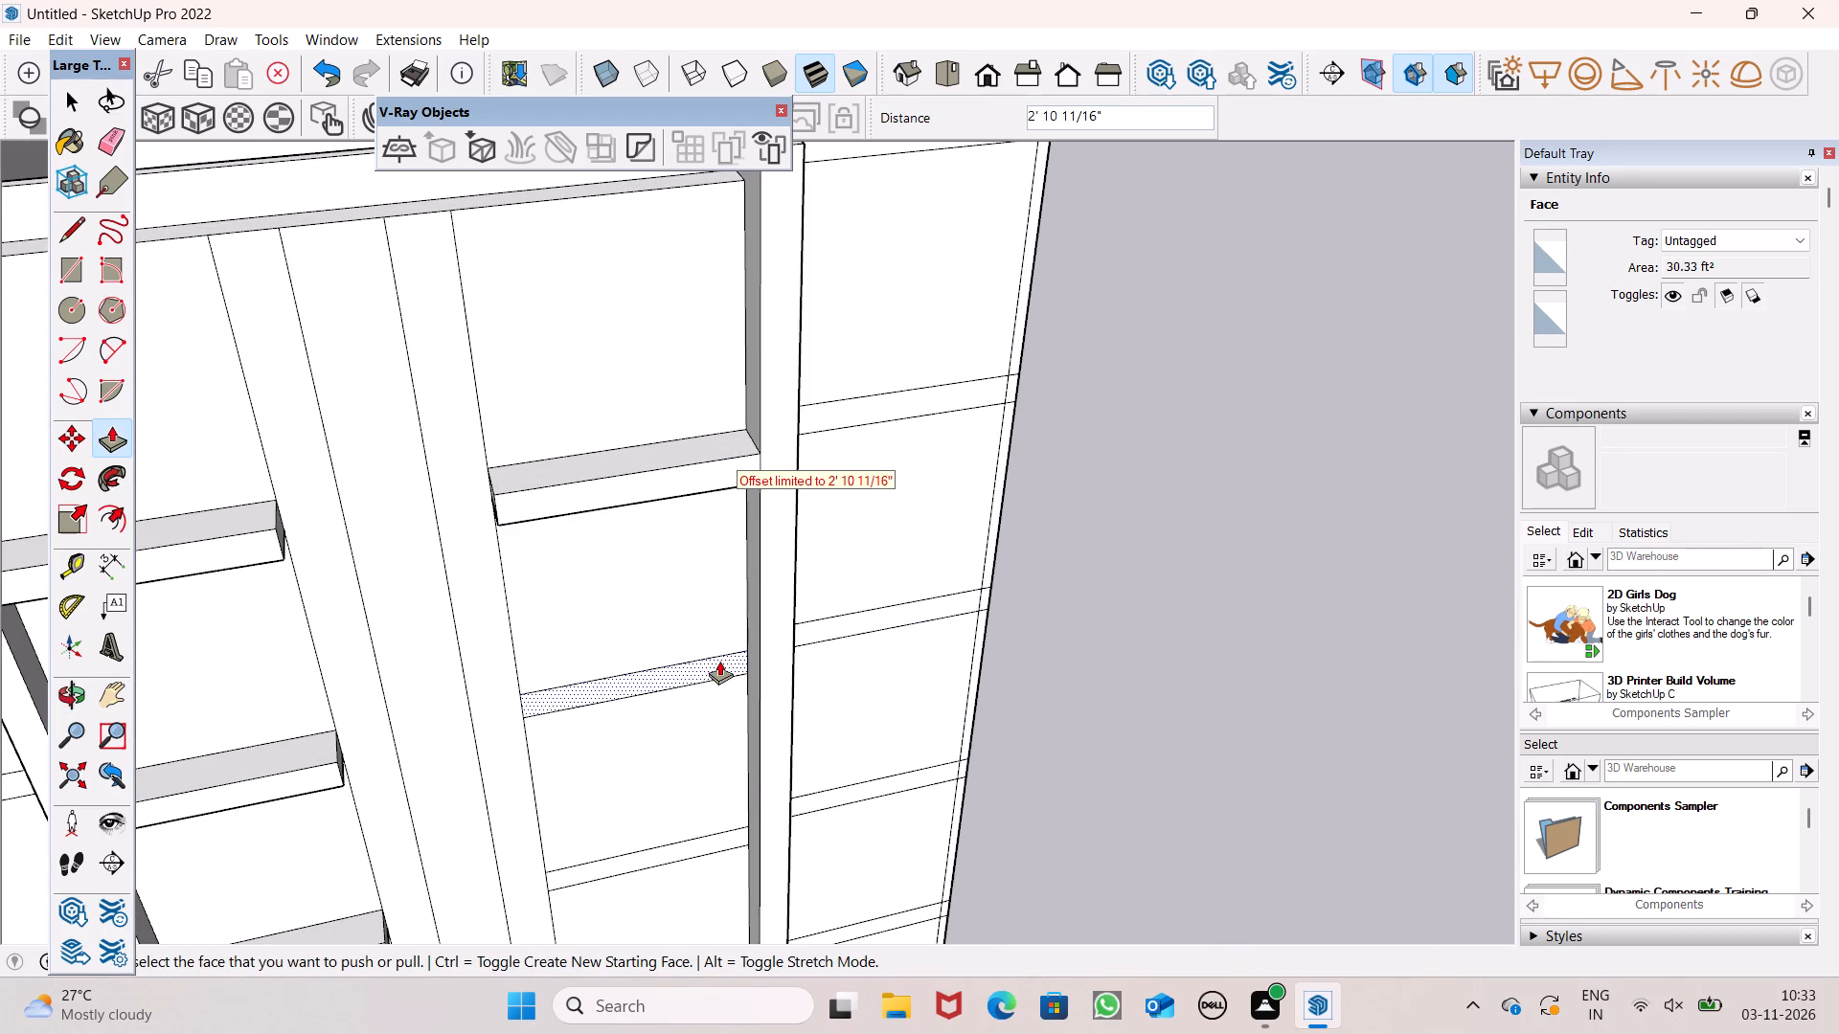
pyautogui.moveTo(719, 662); pyautogui.dragTo(767, 663)
pyautogui.scroll(-6, 655, 536)
pyautogui.scroll(7, 694, 778)
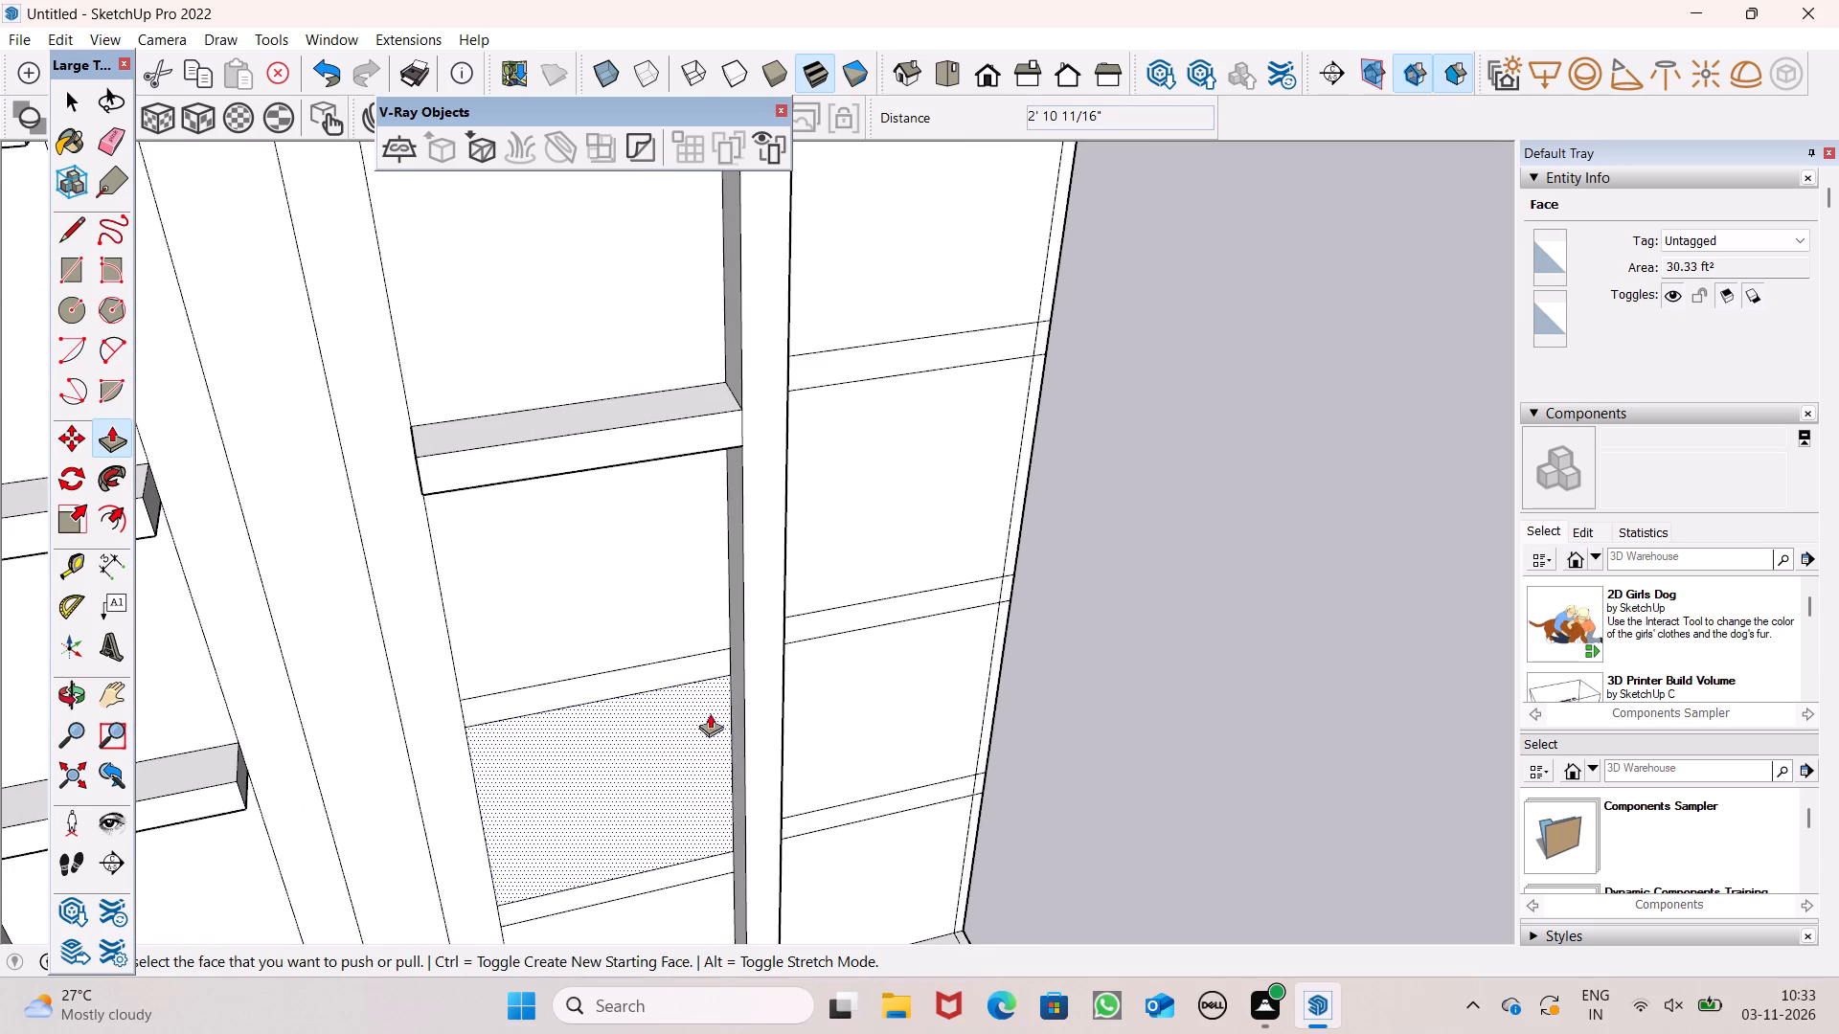
pyautogui.moveTo(707, 655); pyautogui.dragTo(748, 663)
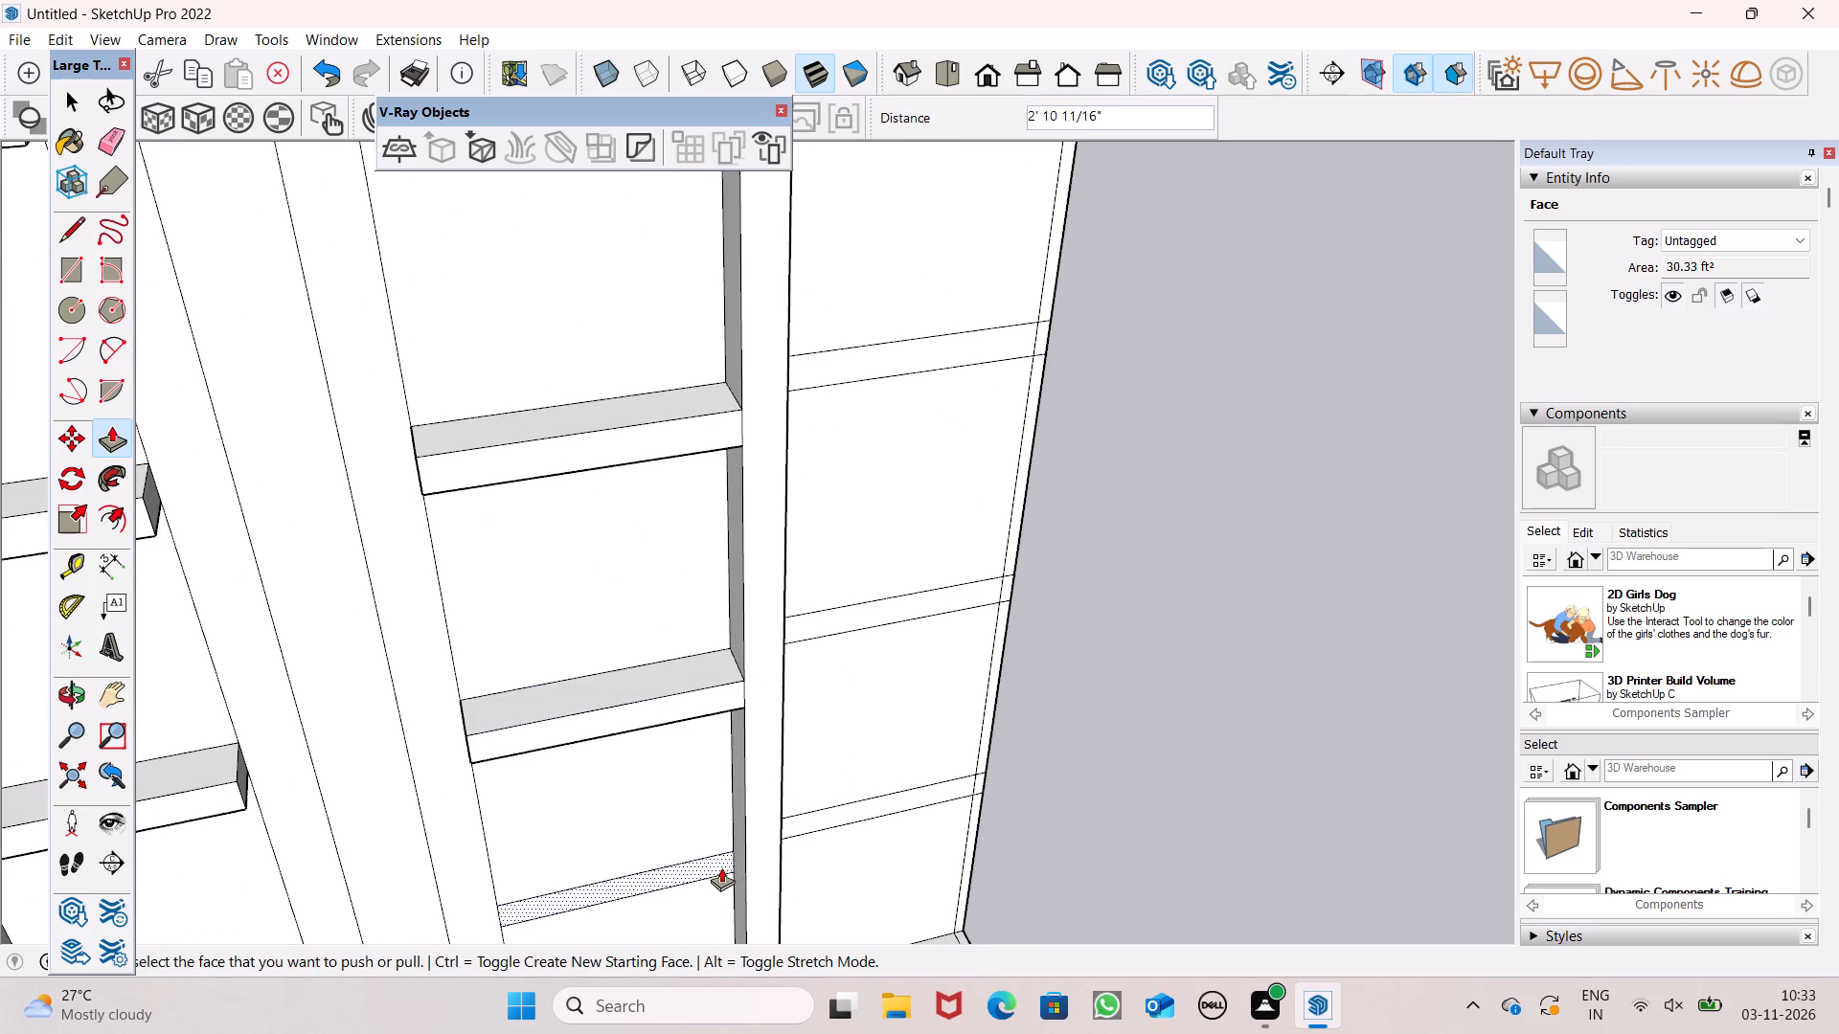
pyautogui.moveTo(721, 867); pyautogui.dragTo(757, 862)
# Pull the recessed top band between the two fins forward 1' 9 7/16", flush with the vertical strips.
pyautogui.scroll(-8, 721, 684)
pyautogui.scroll(6, 539, 383)
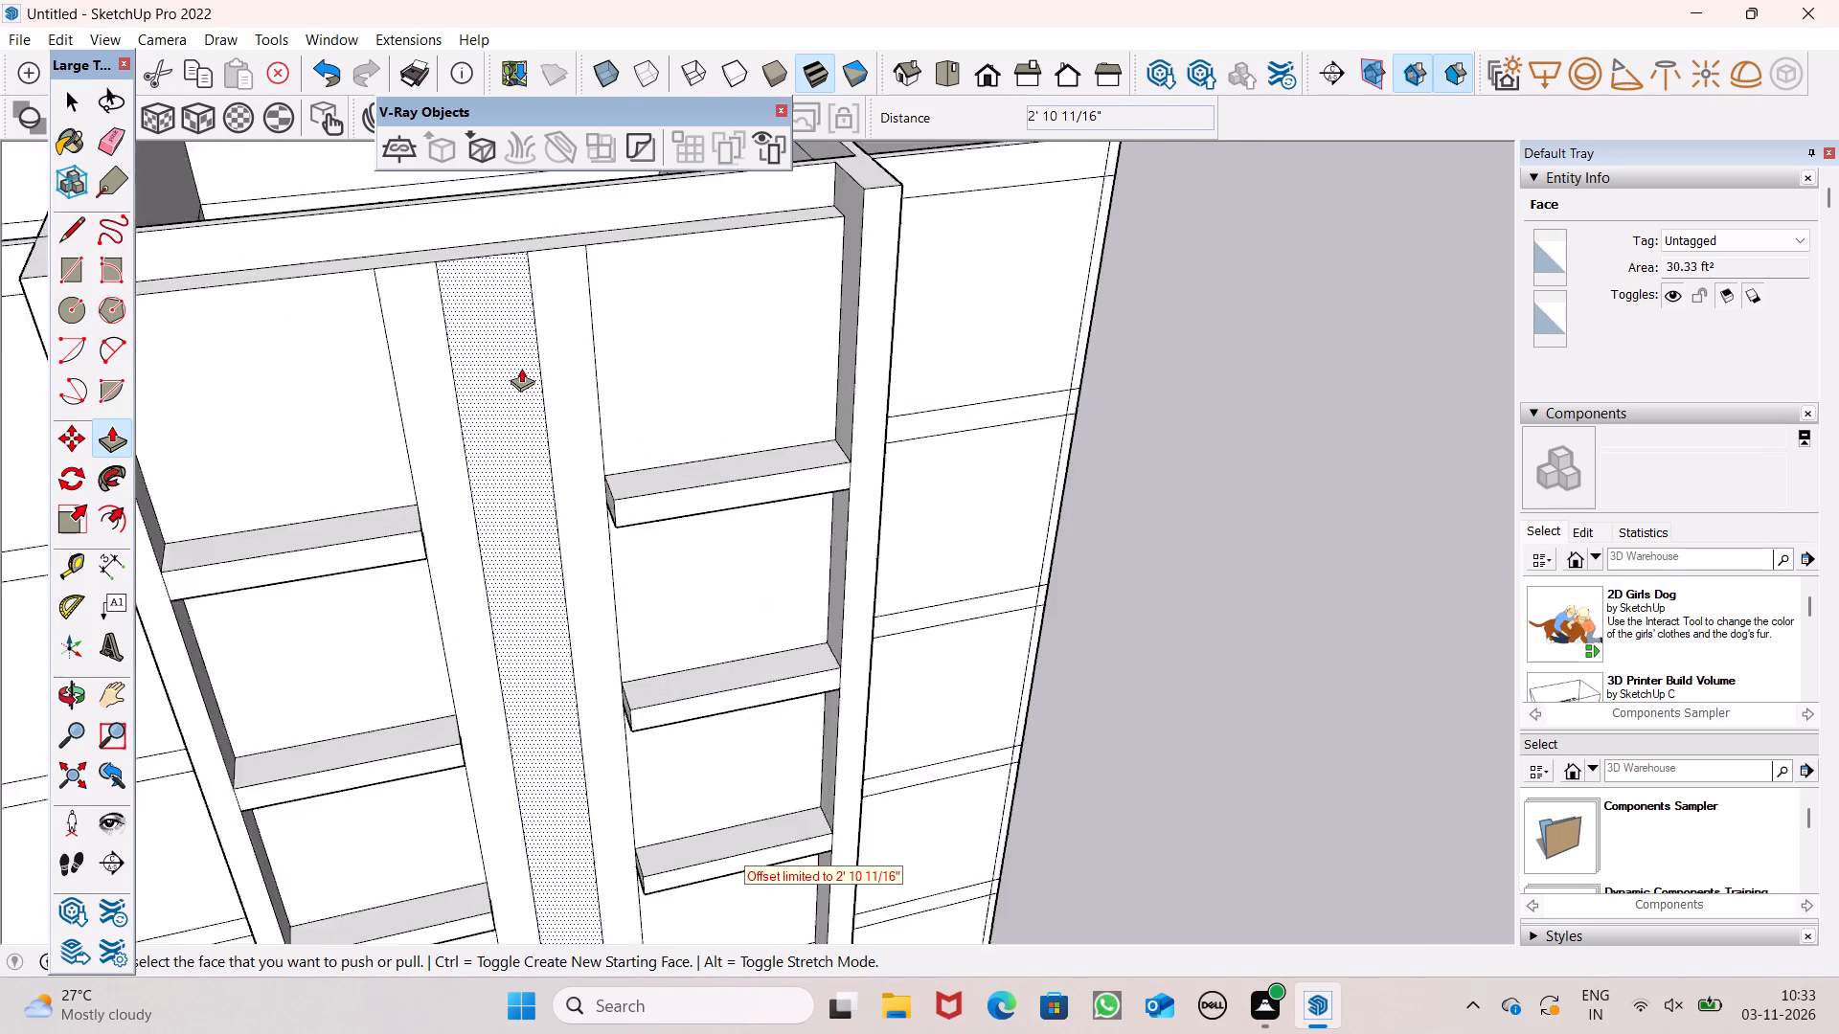
pyautogui.scroll(1, 521, 368)
pyautogui.scroll(-6, 490, 300)
pyautogui.moveTo(583, 458); pyautogui.dragTo(533, 621, button='middle')
pyautogui.scroll(3, 289, 360)
pyautogui.scroll(-4, 716, 361)
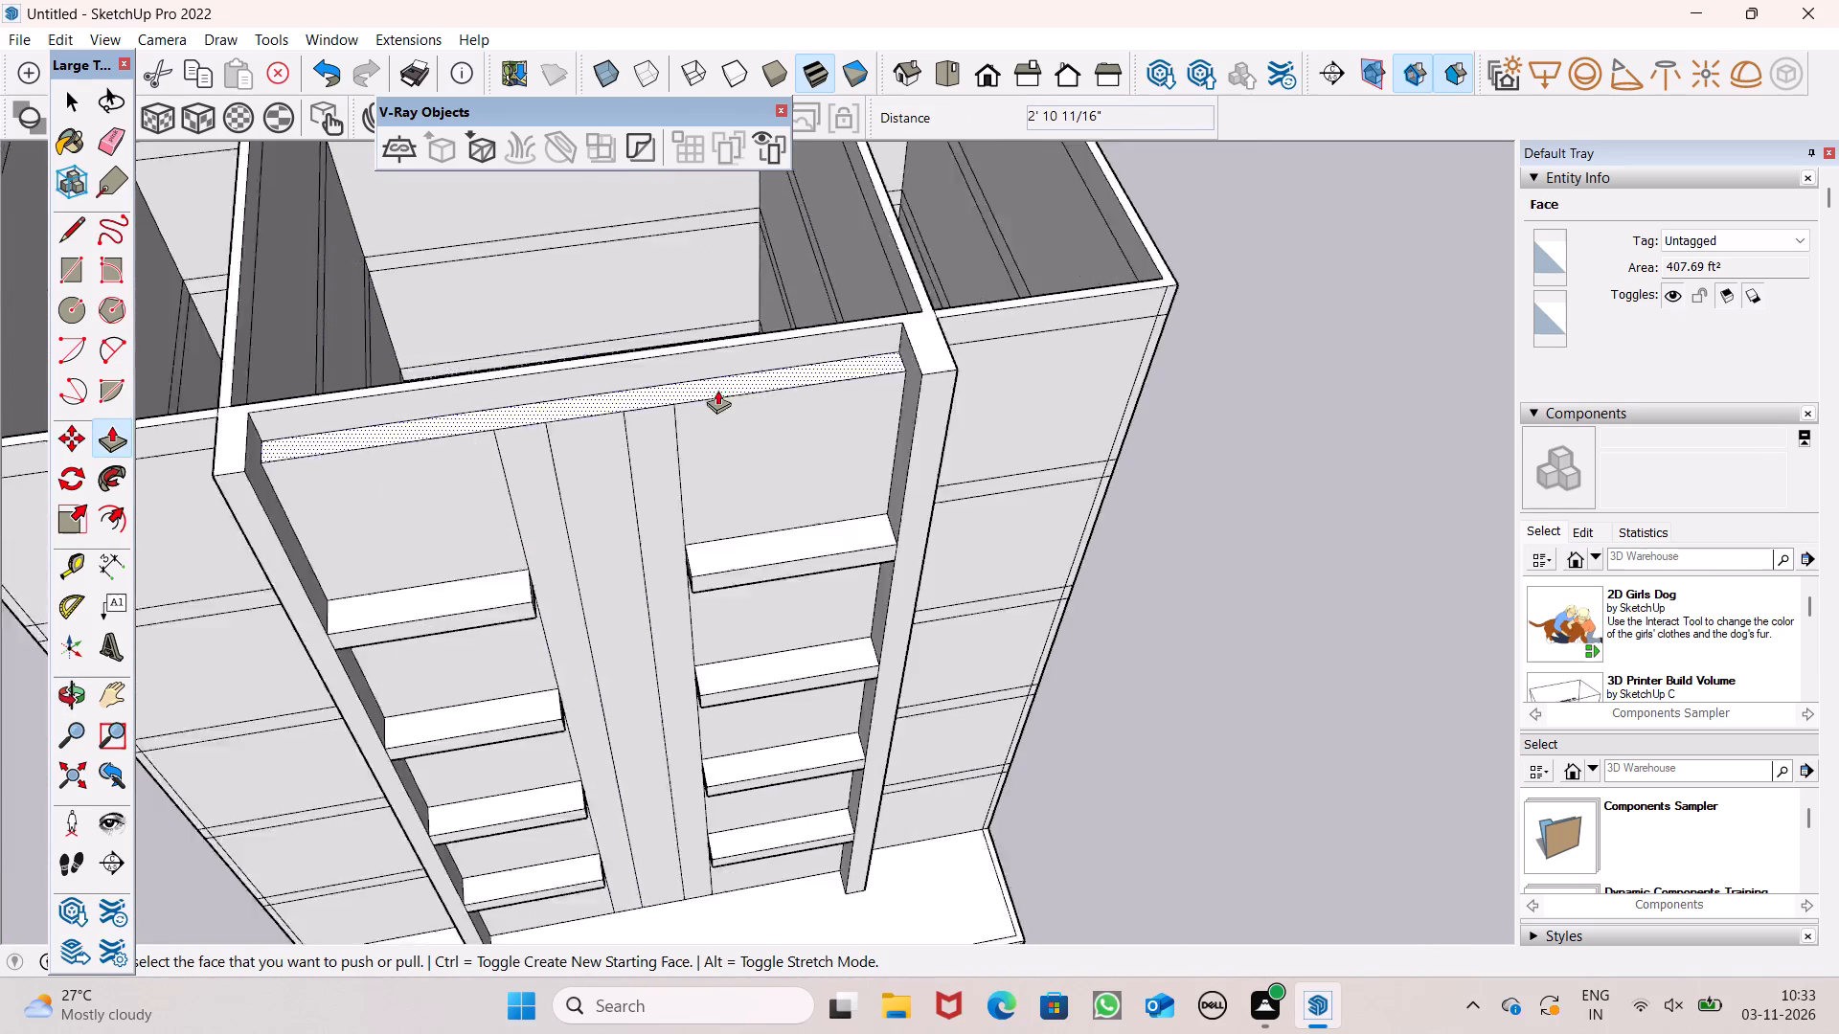
pyautogui.scroll(-2, 717, 390)
pyautogui.scroll(5, 399, 419)
pyautogui.moveTo(380, 411); pyautogui.dragTo(352, 477)
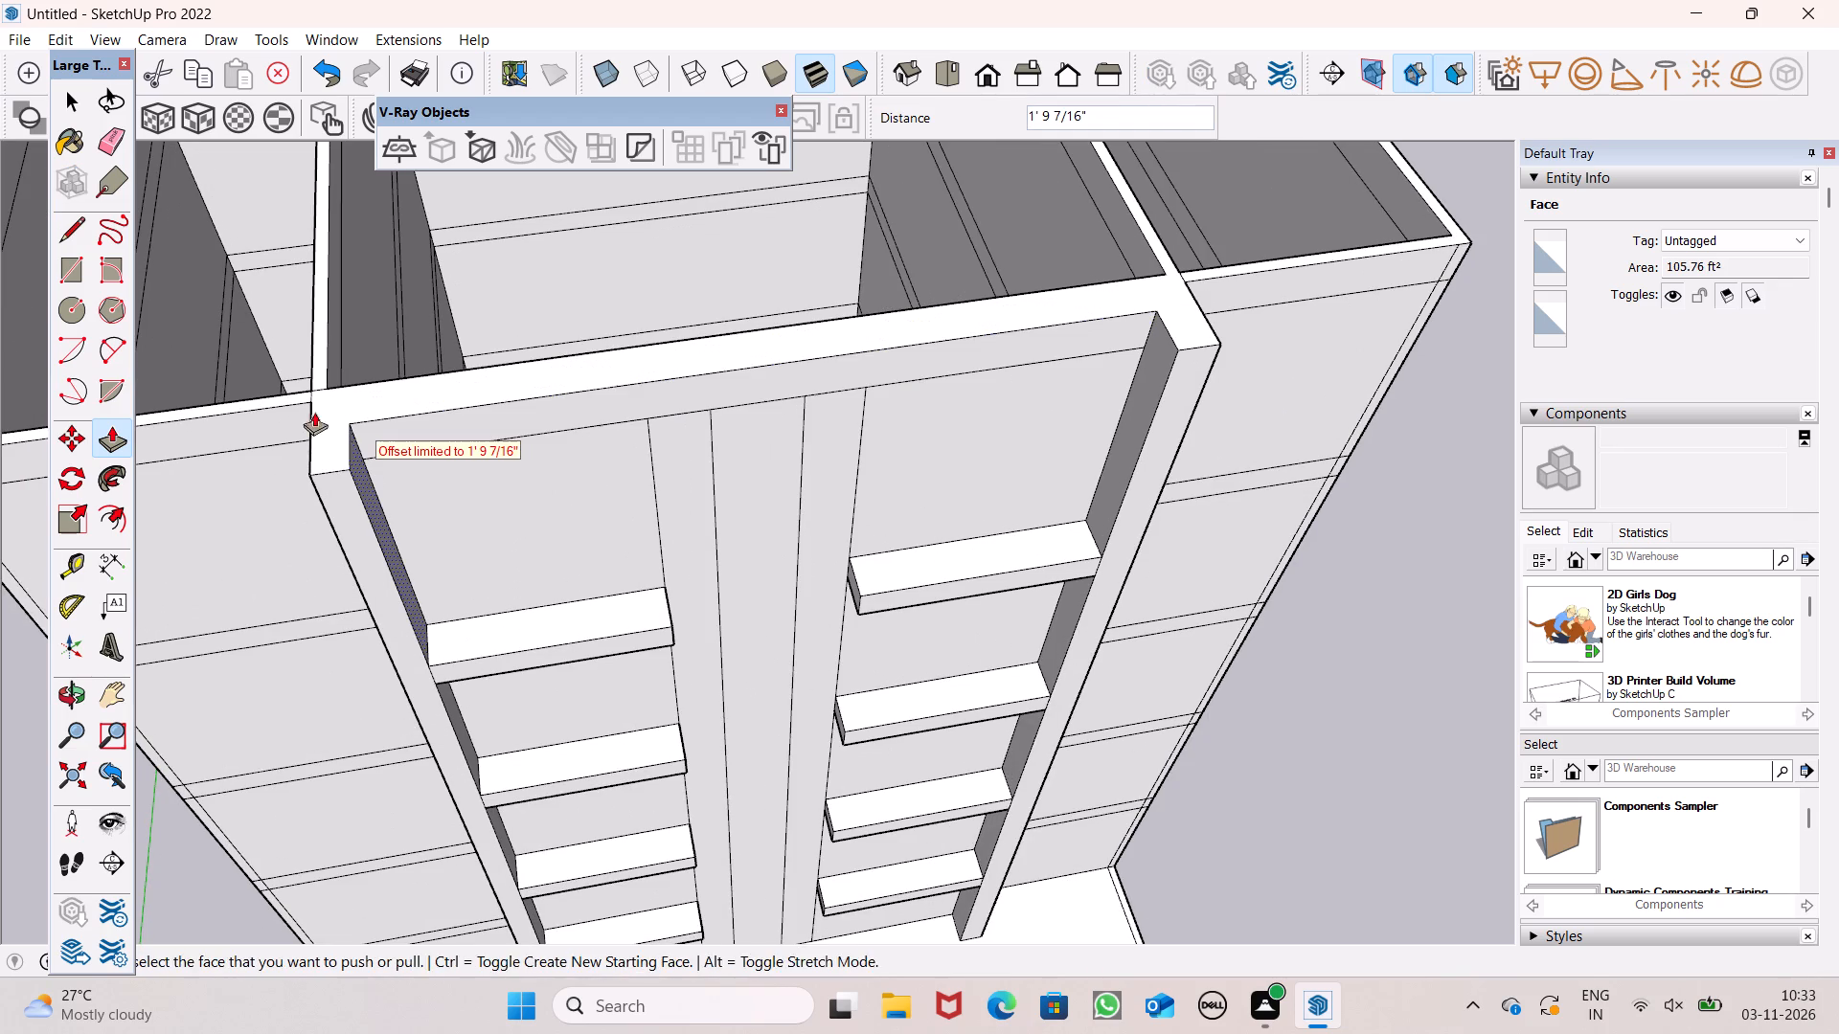
# Erase the edges separating the two vertical strips from the top band so they form one face.
pyautogui.click(118, 124)
pyautogui.scroll(4, 1010, 414)
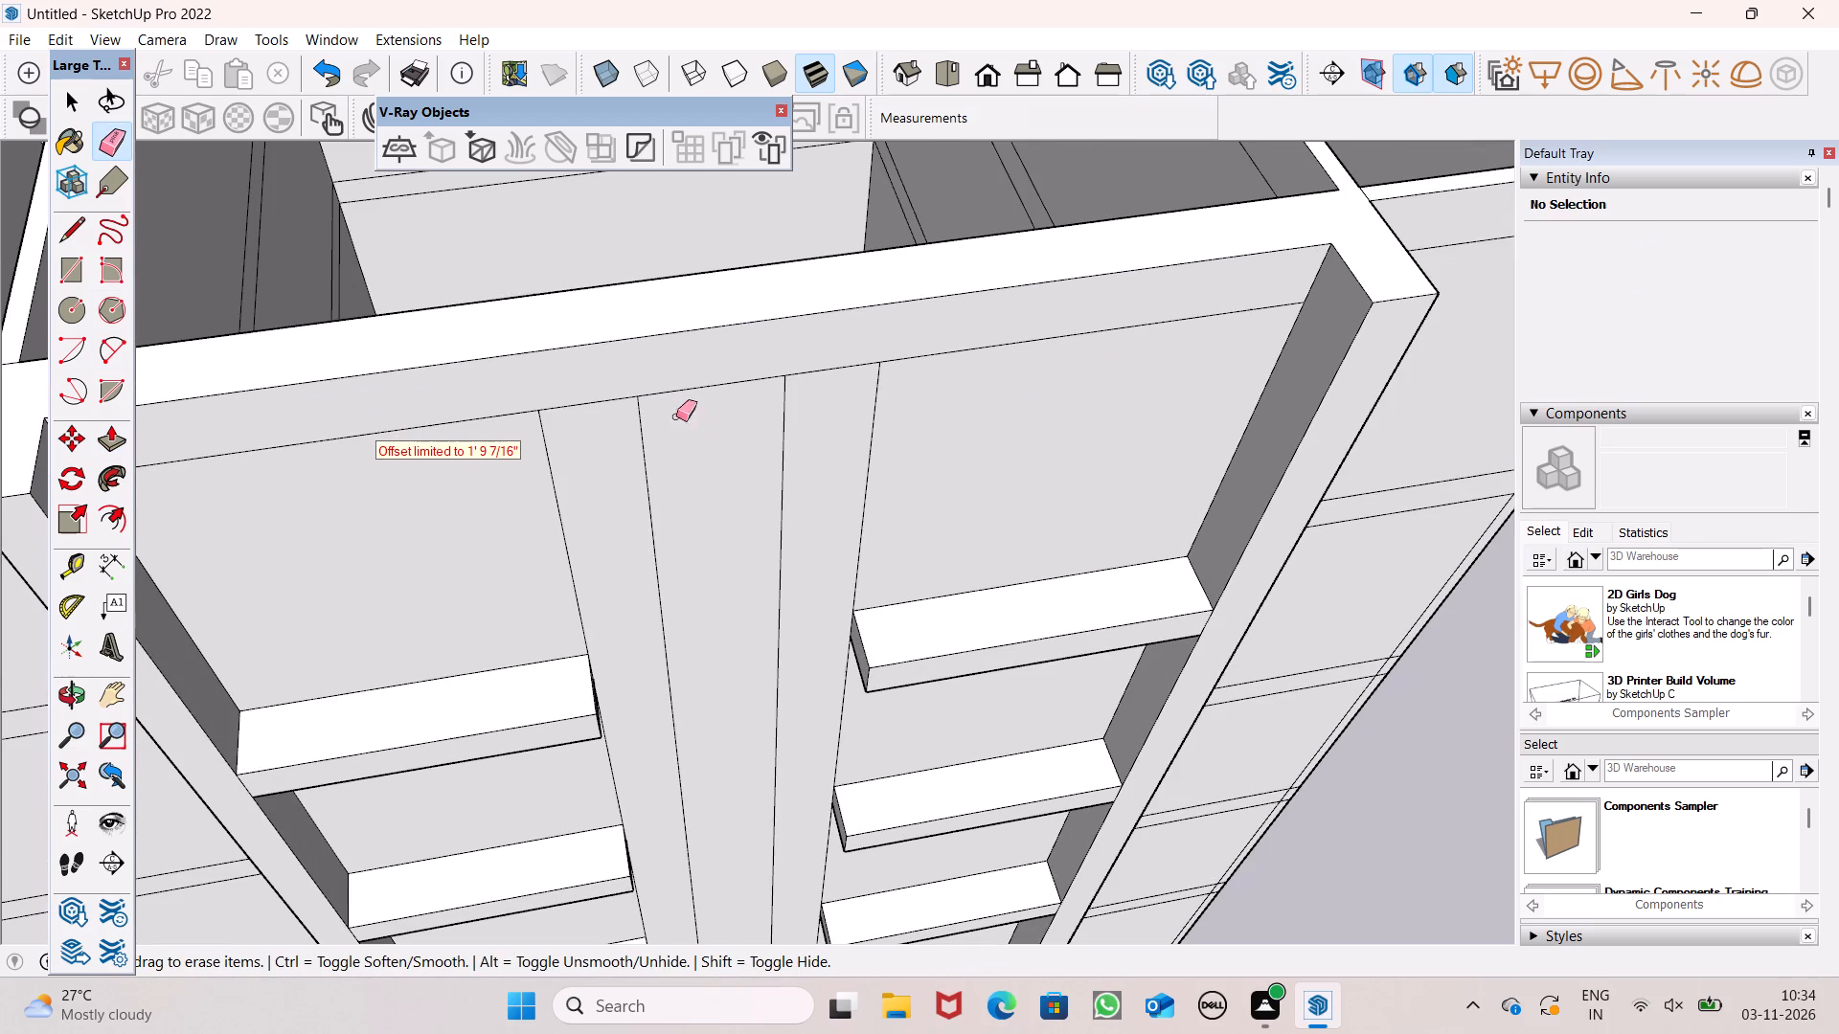
pyautogui.moveTo(617, 396); pyautogui.dragTo(610, 418)
pyautogui.moveTo(826, 358); pyautogui.dragTo(832, 386)
pyautogui.scroll(-5, 585, 303)
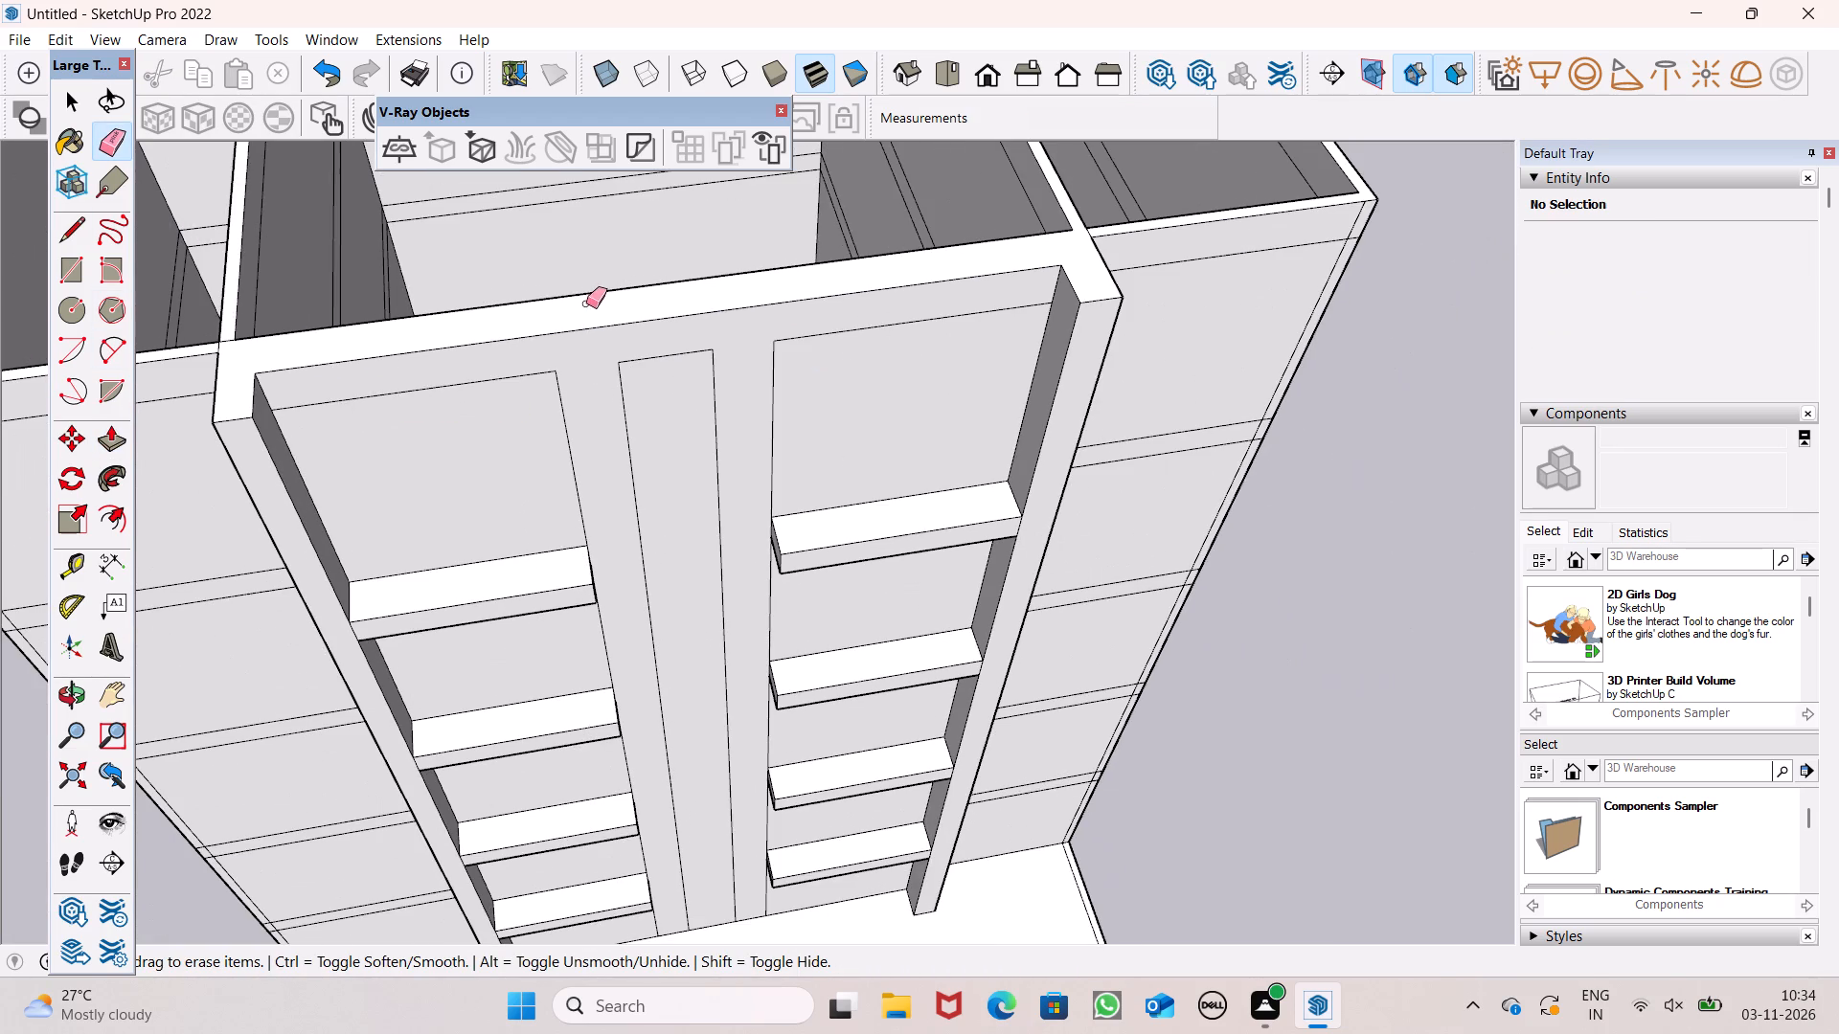
# Pull the joined top band and vertical strips outward 2' 10 11/16", flush with the front fins.
pyautogui.click(104, 448)
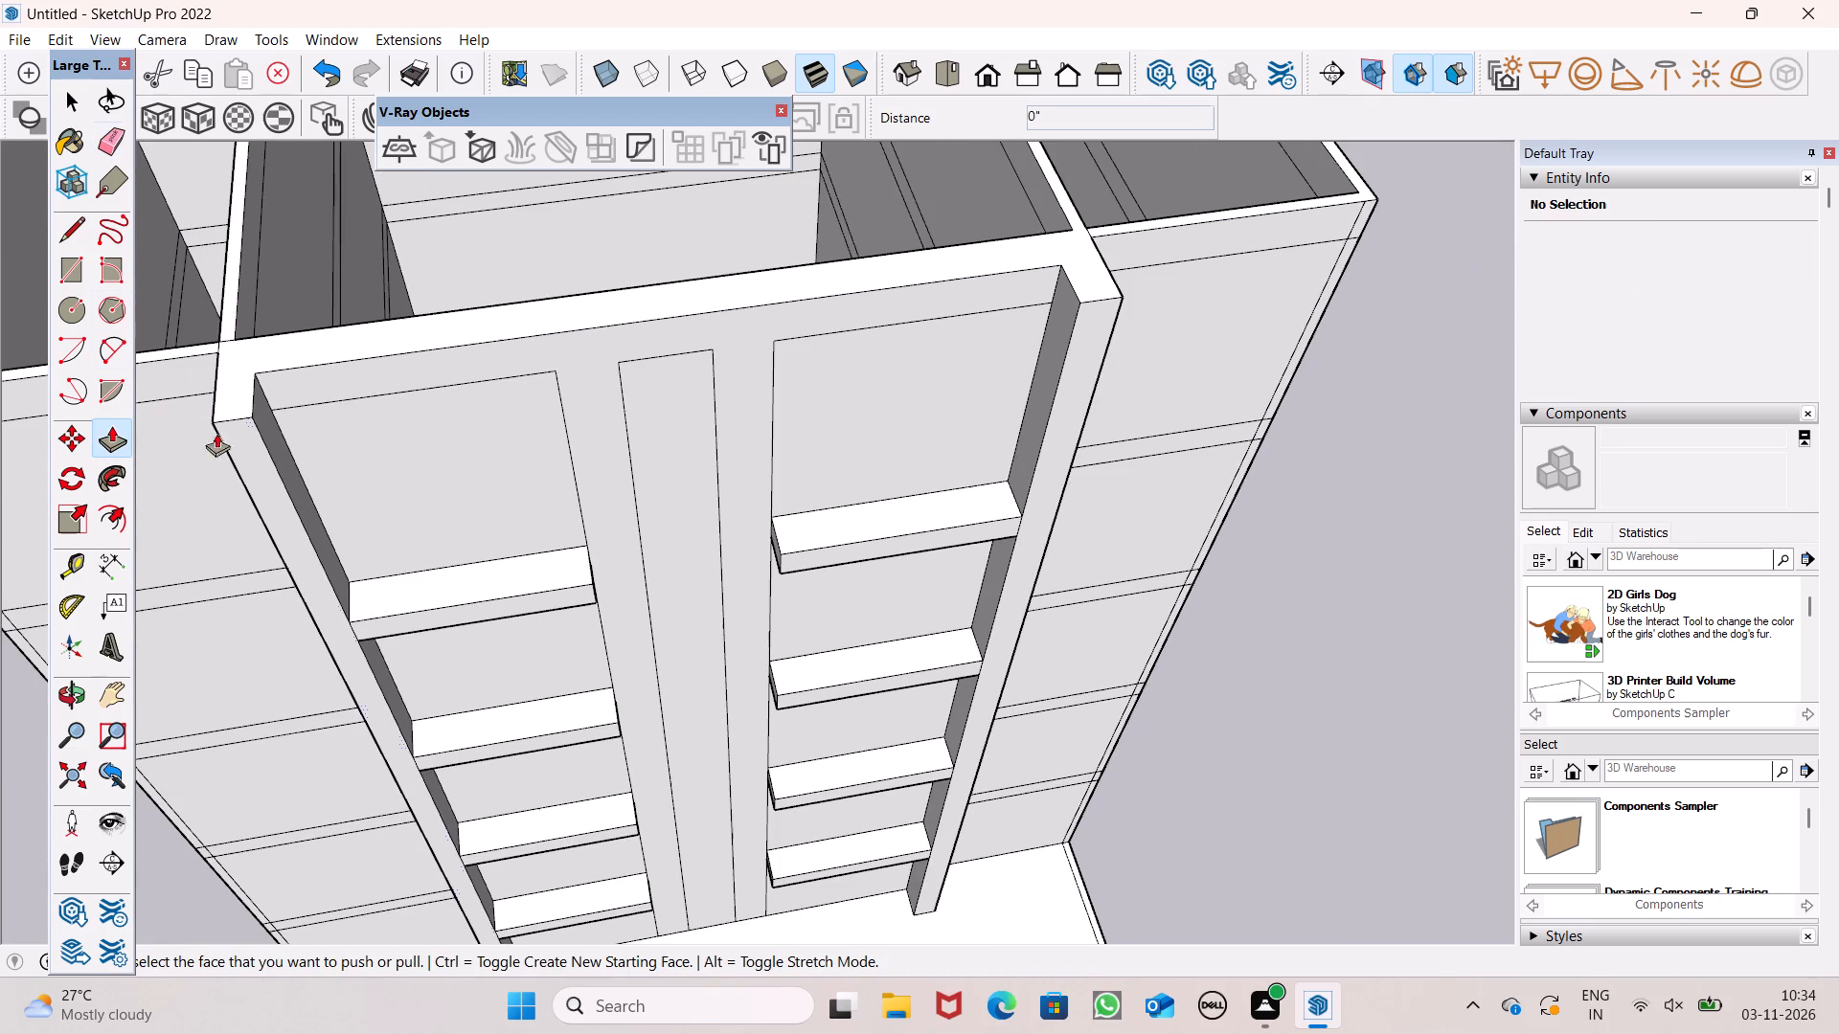
pyautogui.moveTo(596, 367); pyautogui.dragTo(441, 417)
pyautogui.scroll(-5, 483, 323)
pyautogui.moveTo(596, 441); pyautogui.dragTo(313, 290, button='middle')
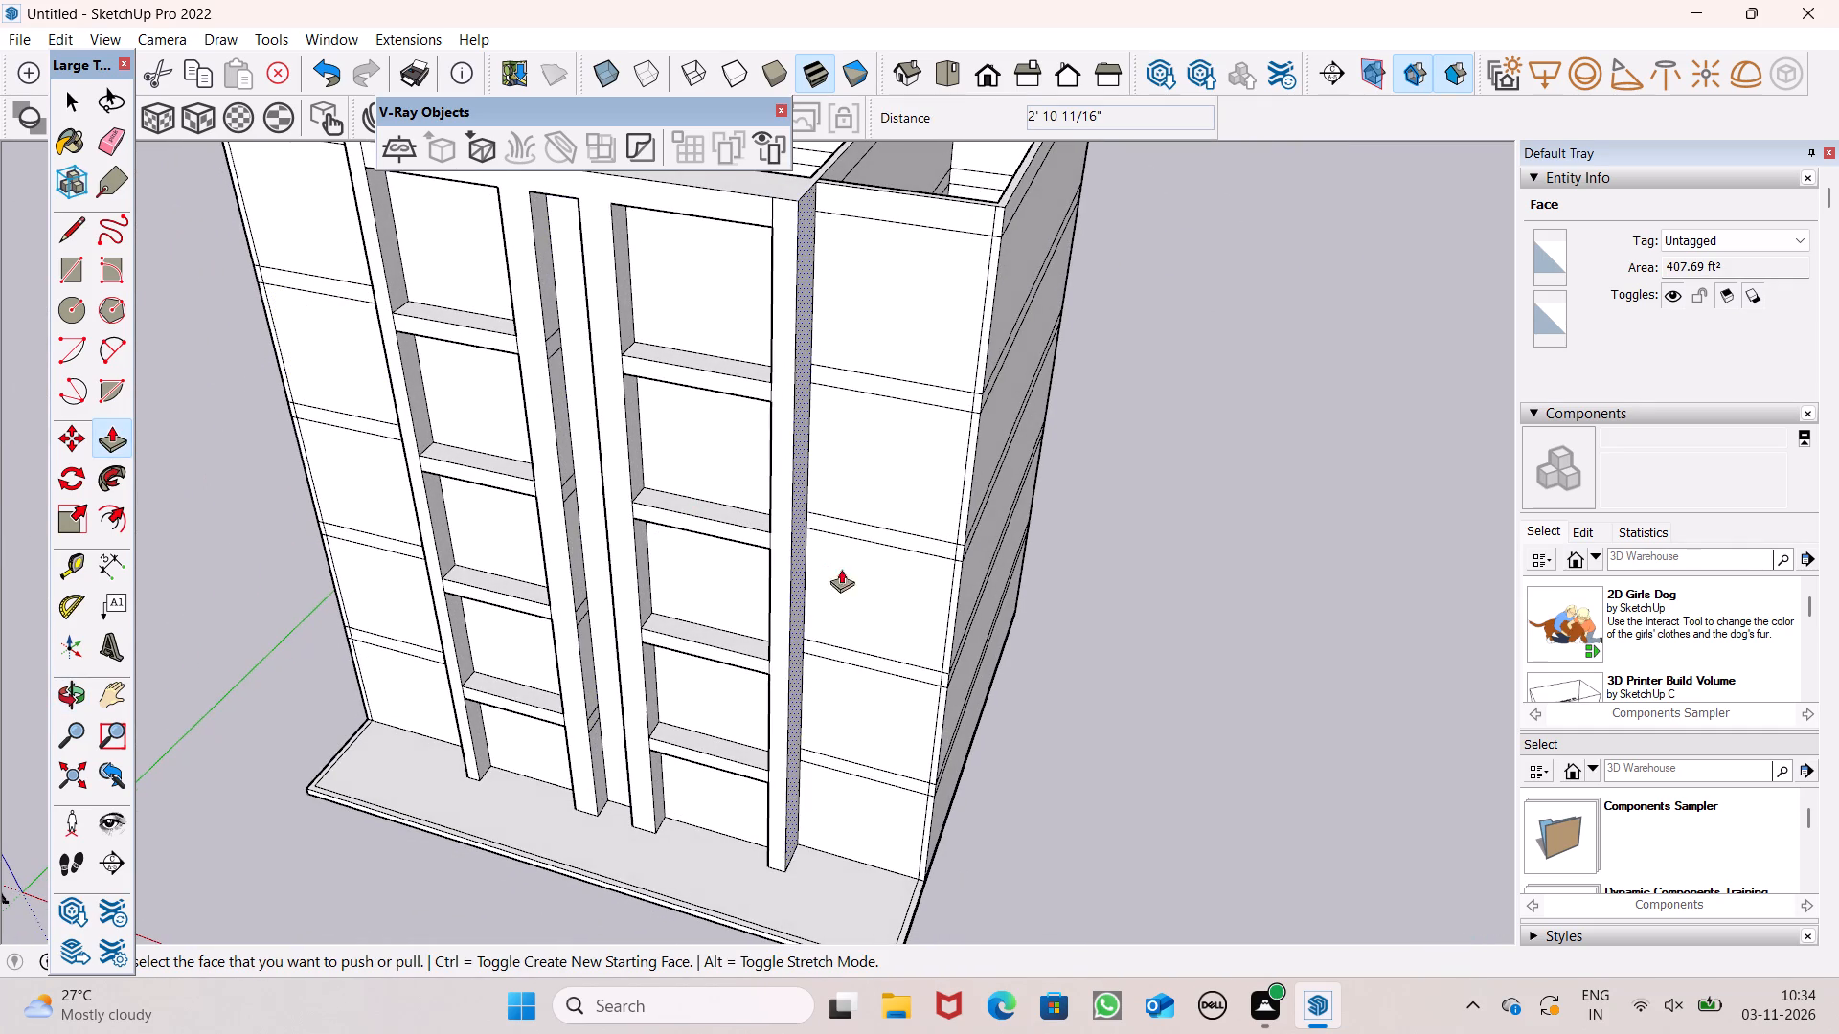
pyautogui.scroll(-2, 784, 627)
pyautogui.moveTo(771, 663); pyautogui.dragTo(640, 631, button='middle')
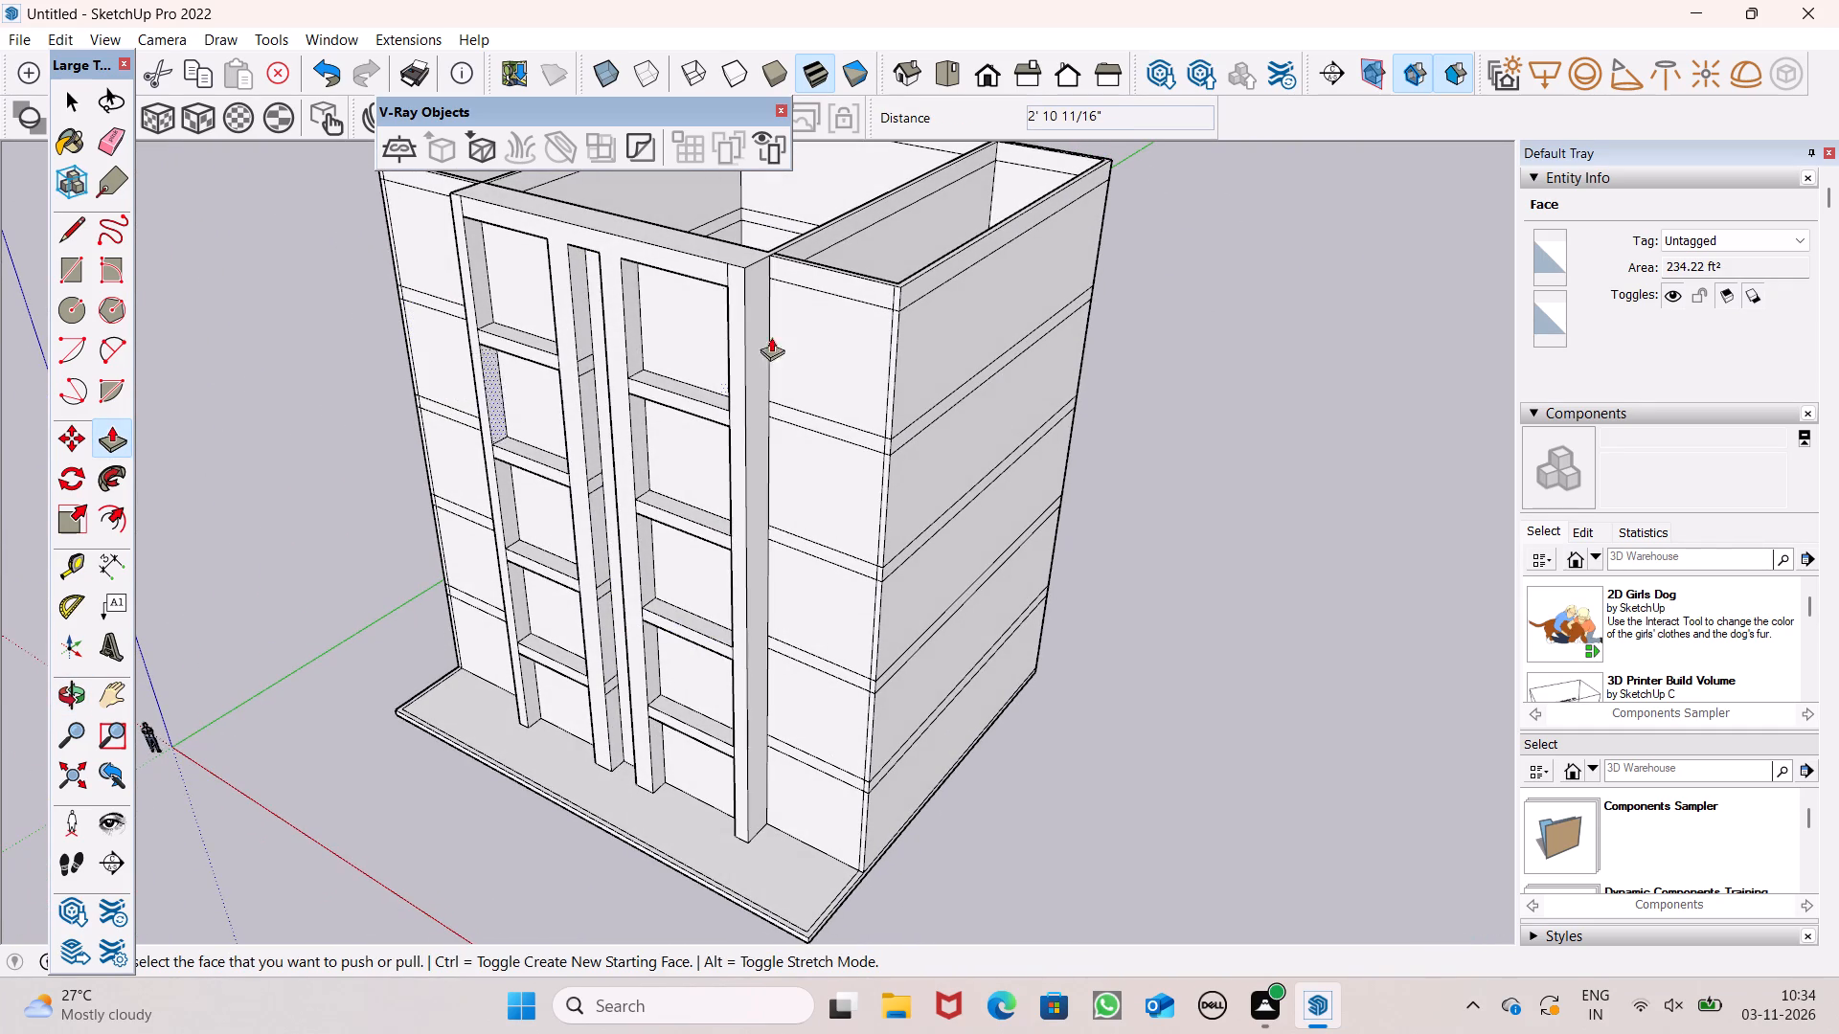
# Erase the leftover floor-band edges at the upper two floor levels on the vertical strip's side facing the central gap.
pyautogui.moveTo(155, 101); pyautogui.dragTo(132, 115)
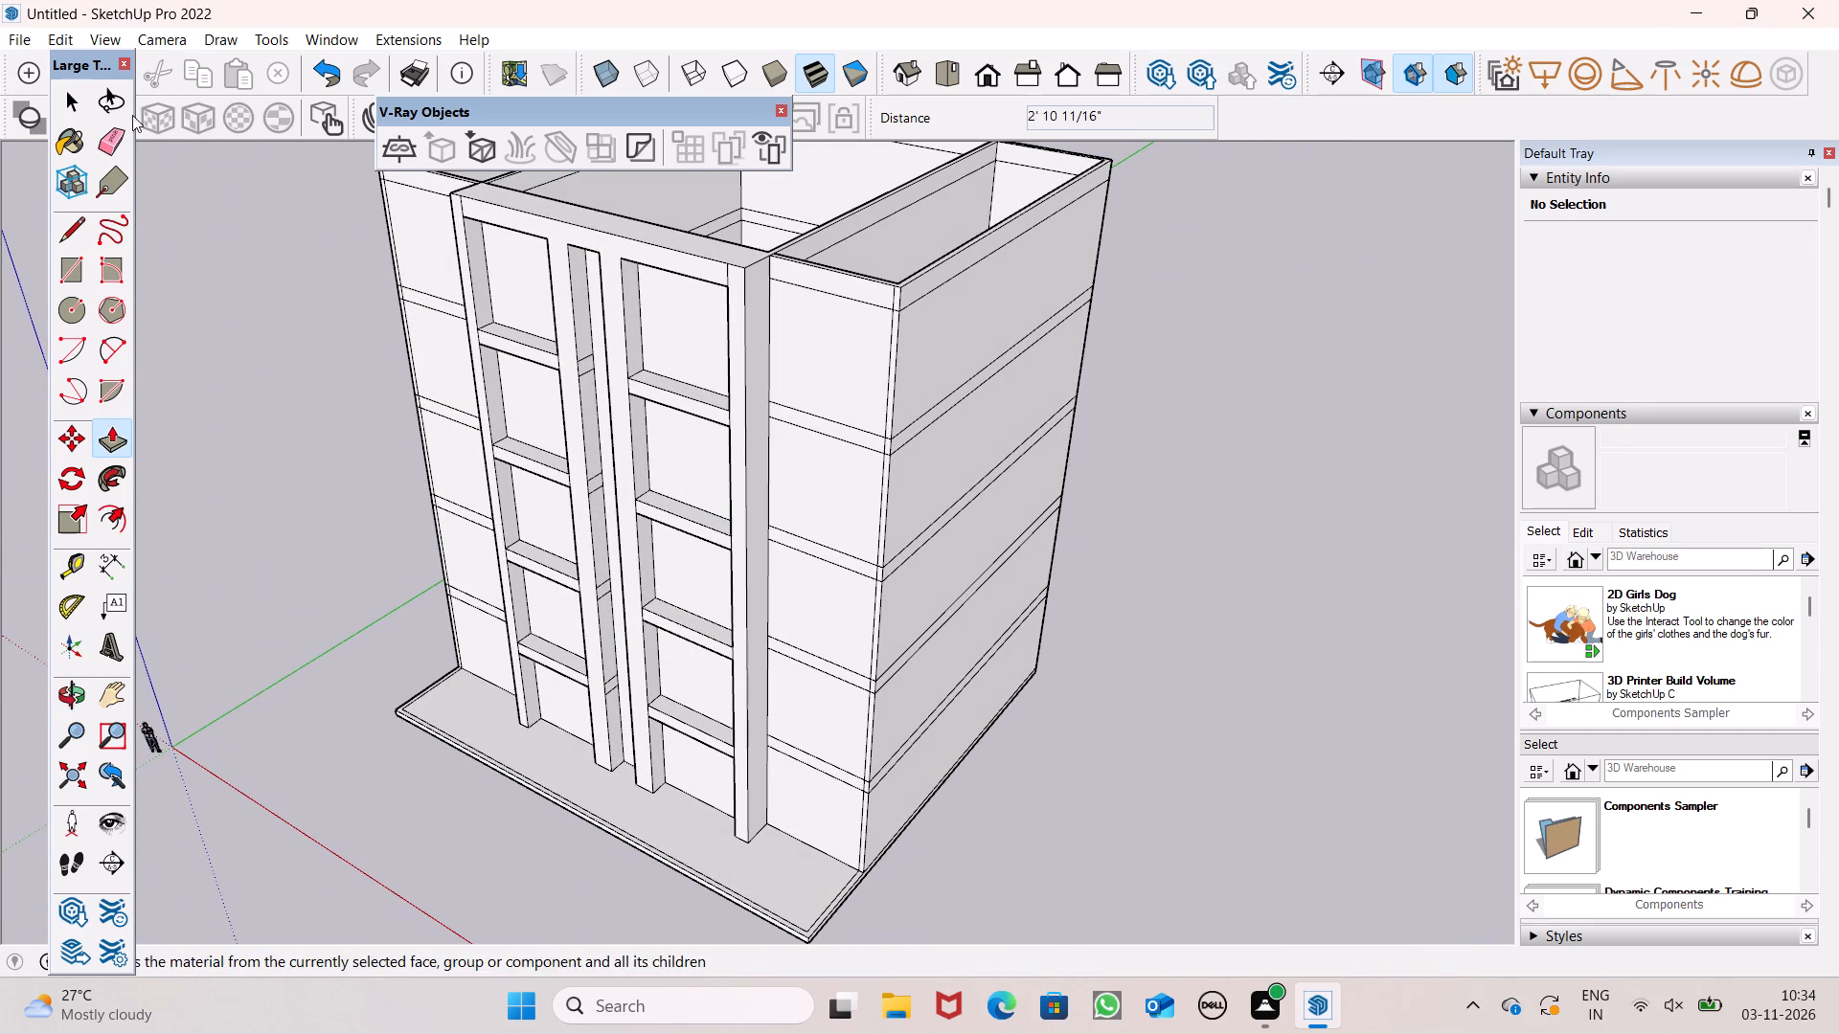
pyautogui.moveTo(132, 115); pyautogui.dragTo(113, 135)
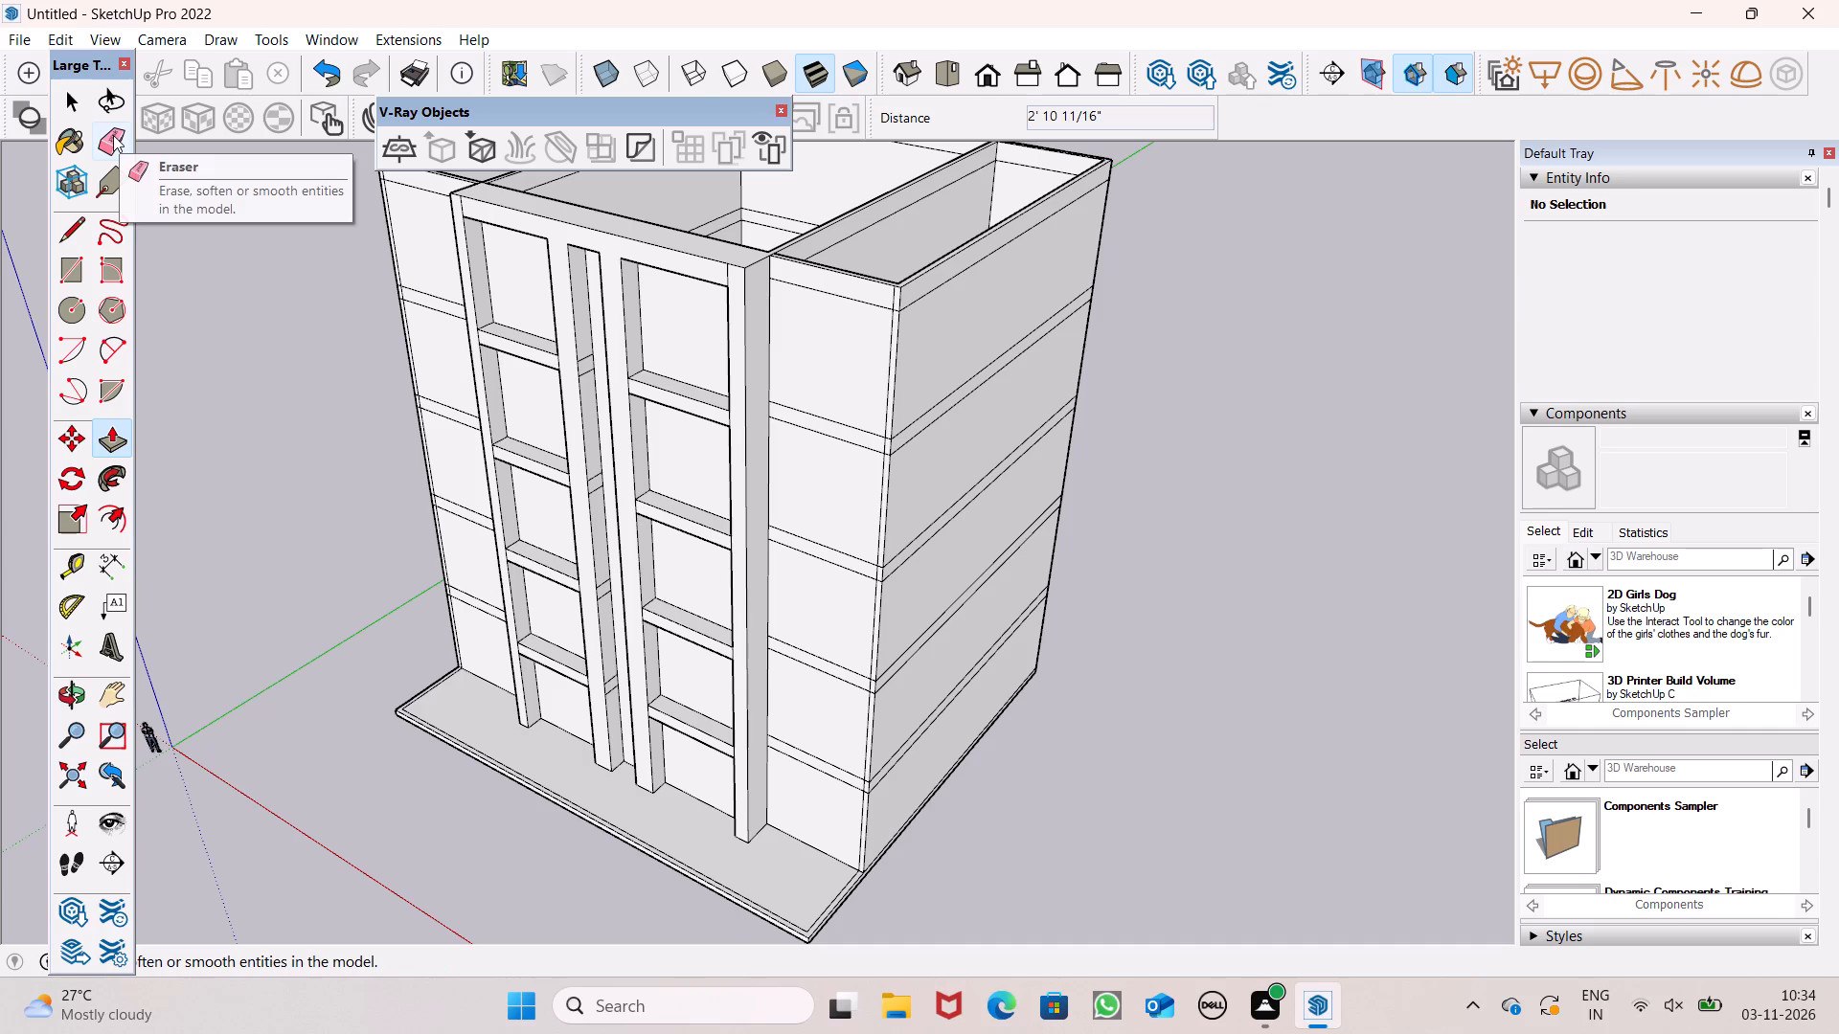
pyautogui.moveTo(113, 135); pyautogui.dragTo(137, 162)
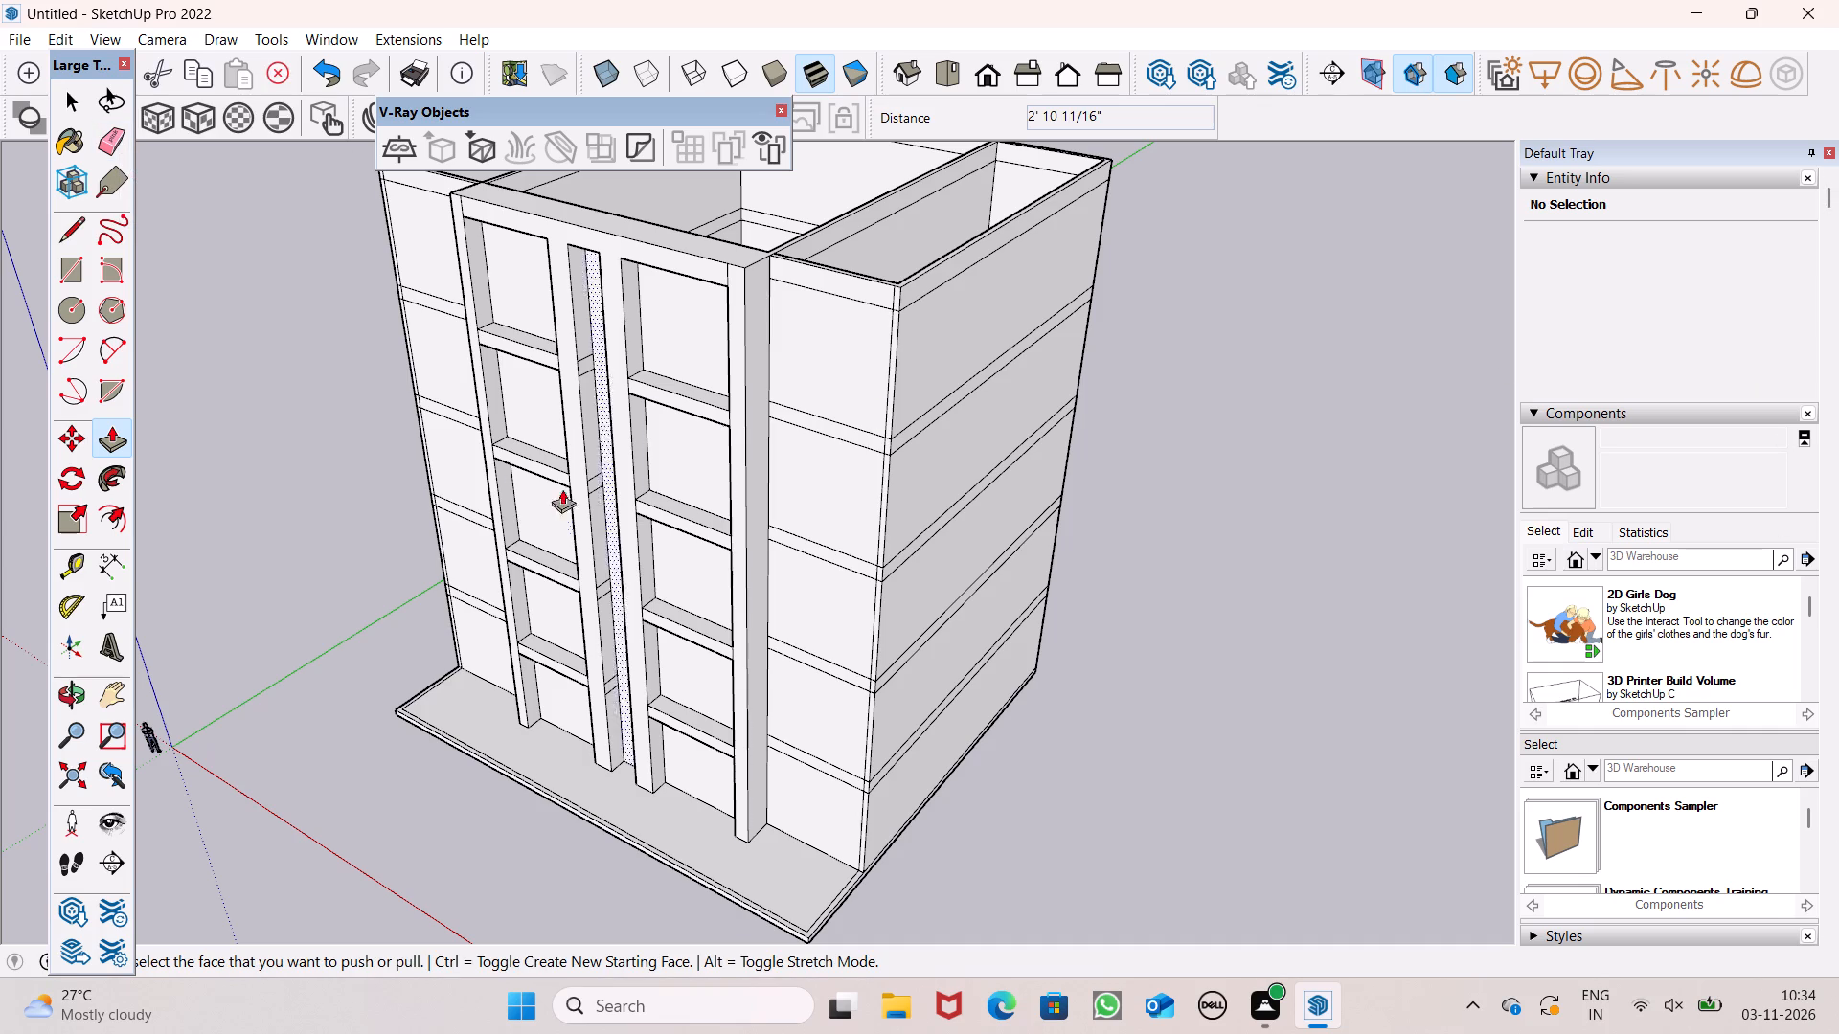
pyautogui.click(107, 131)
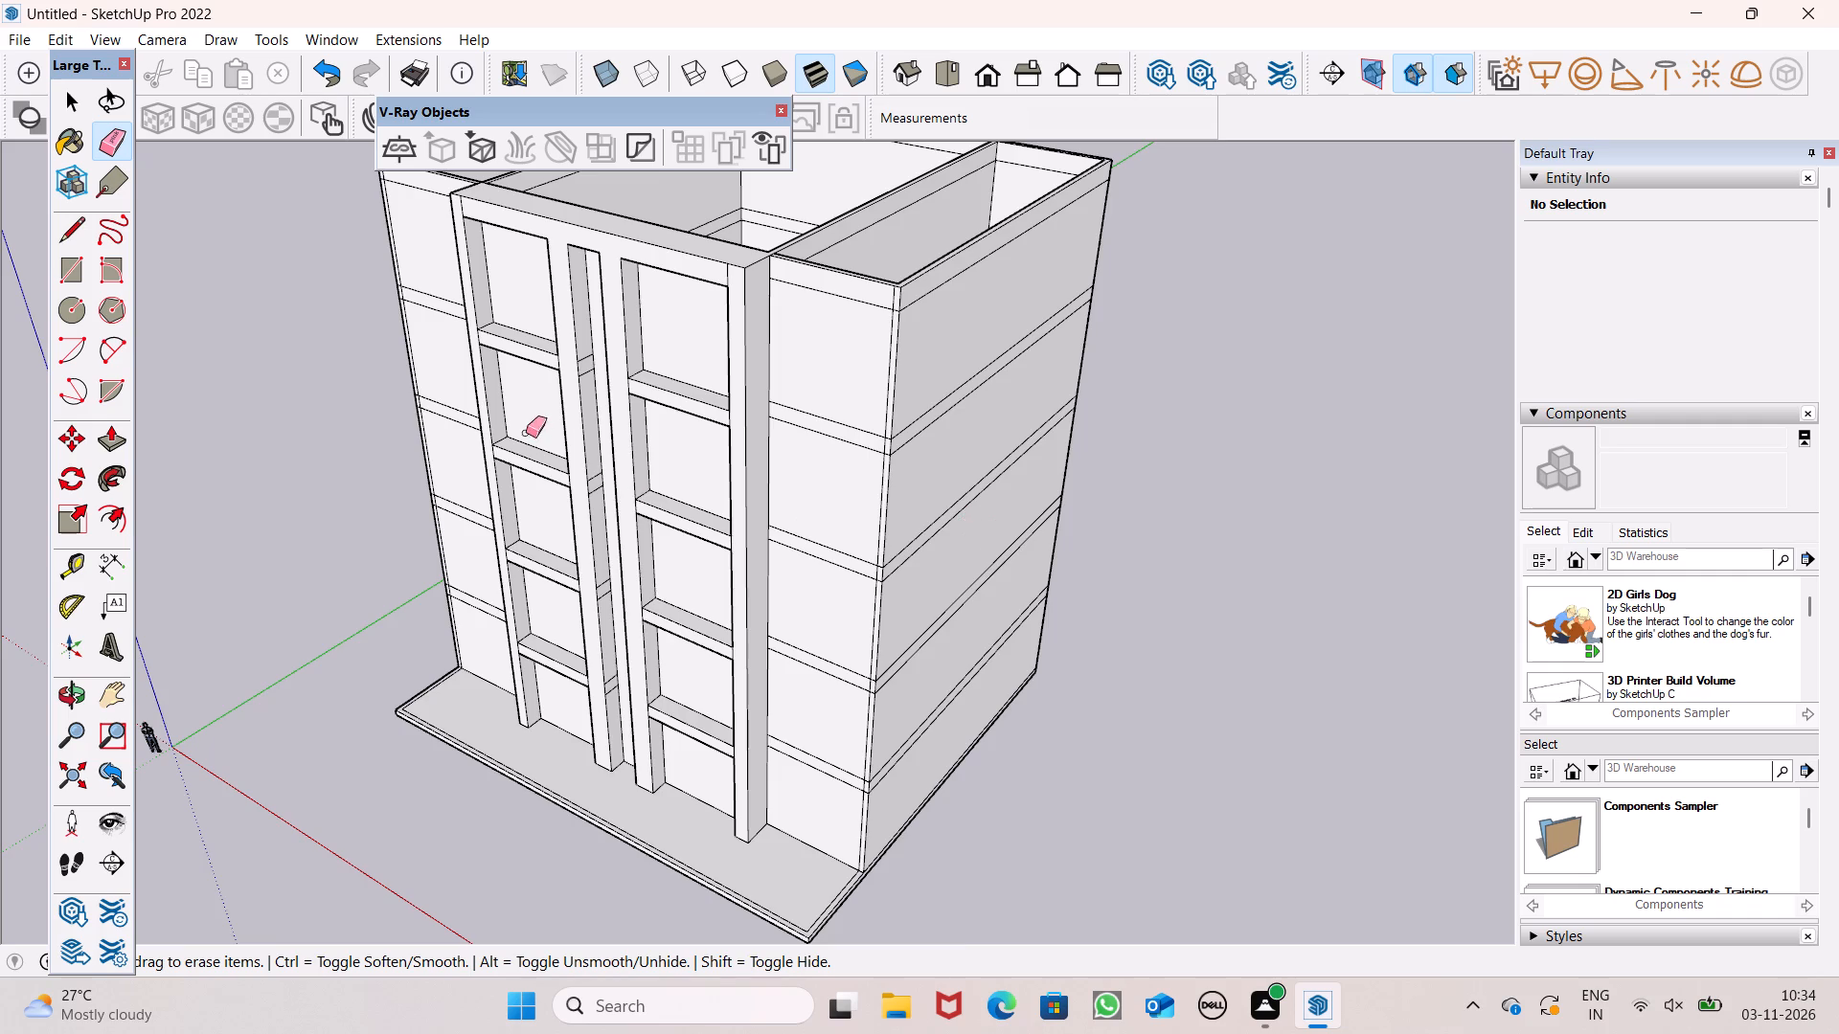
pyautogui.scroll(8, 563, 369)
pyautogui.scroll(5, 677, 351)
pyautogui.moveTo(572, 333); pyautogui.dragTo(573, 404)
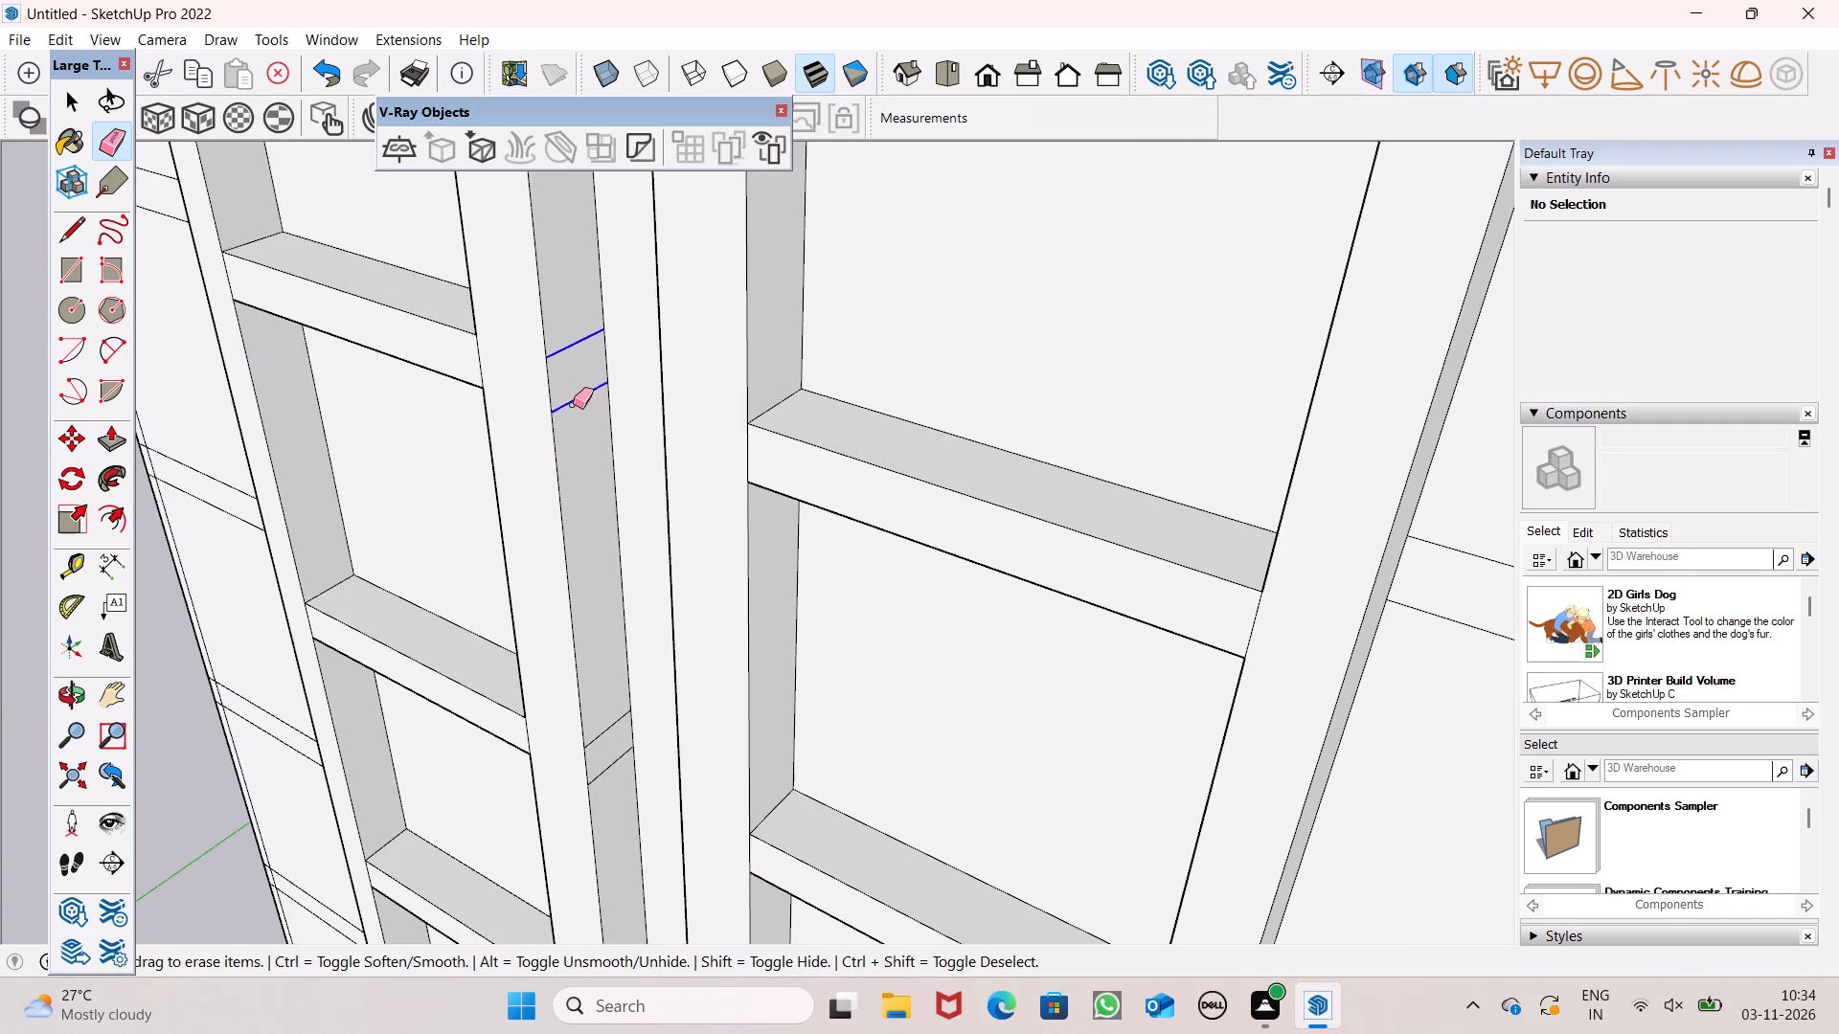
pyautogui.moveTo(573, 404); pyautogui.dragTo(573, 406)
pyautogui.scroll(-6, 579, 374)
pyautogui.scroll(5, 611, 607)
pyautogui.moveTo(582, 589); pyautogui.dragTo(589, 616)
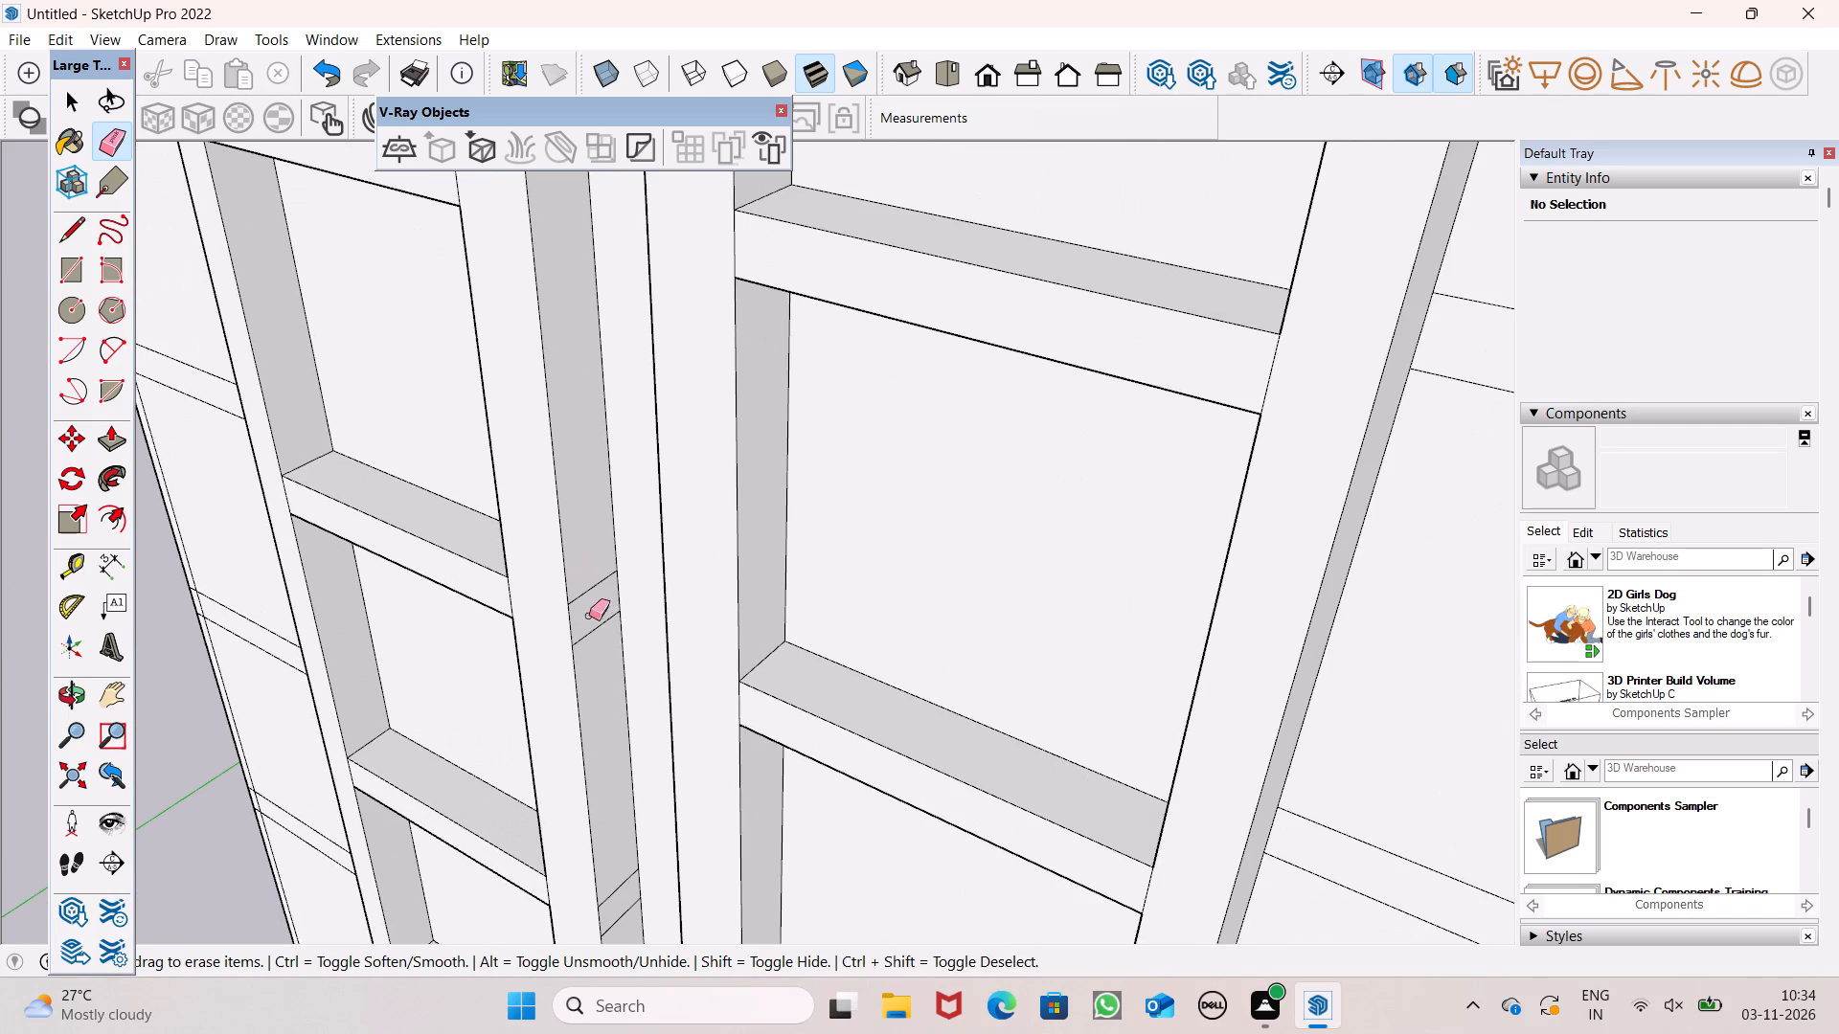
pyautogui.moveTo(589, 616); pyautogui.dragTo(591, 625)
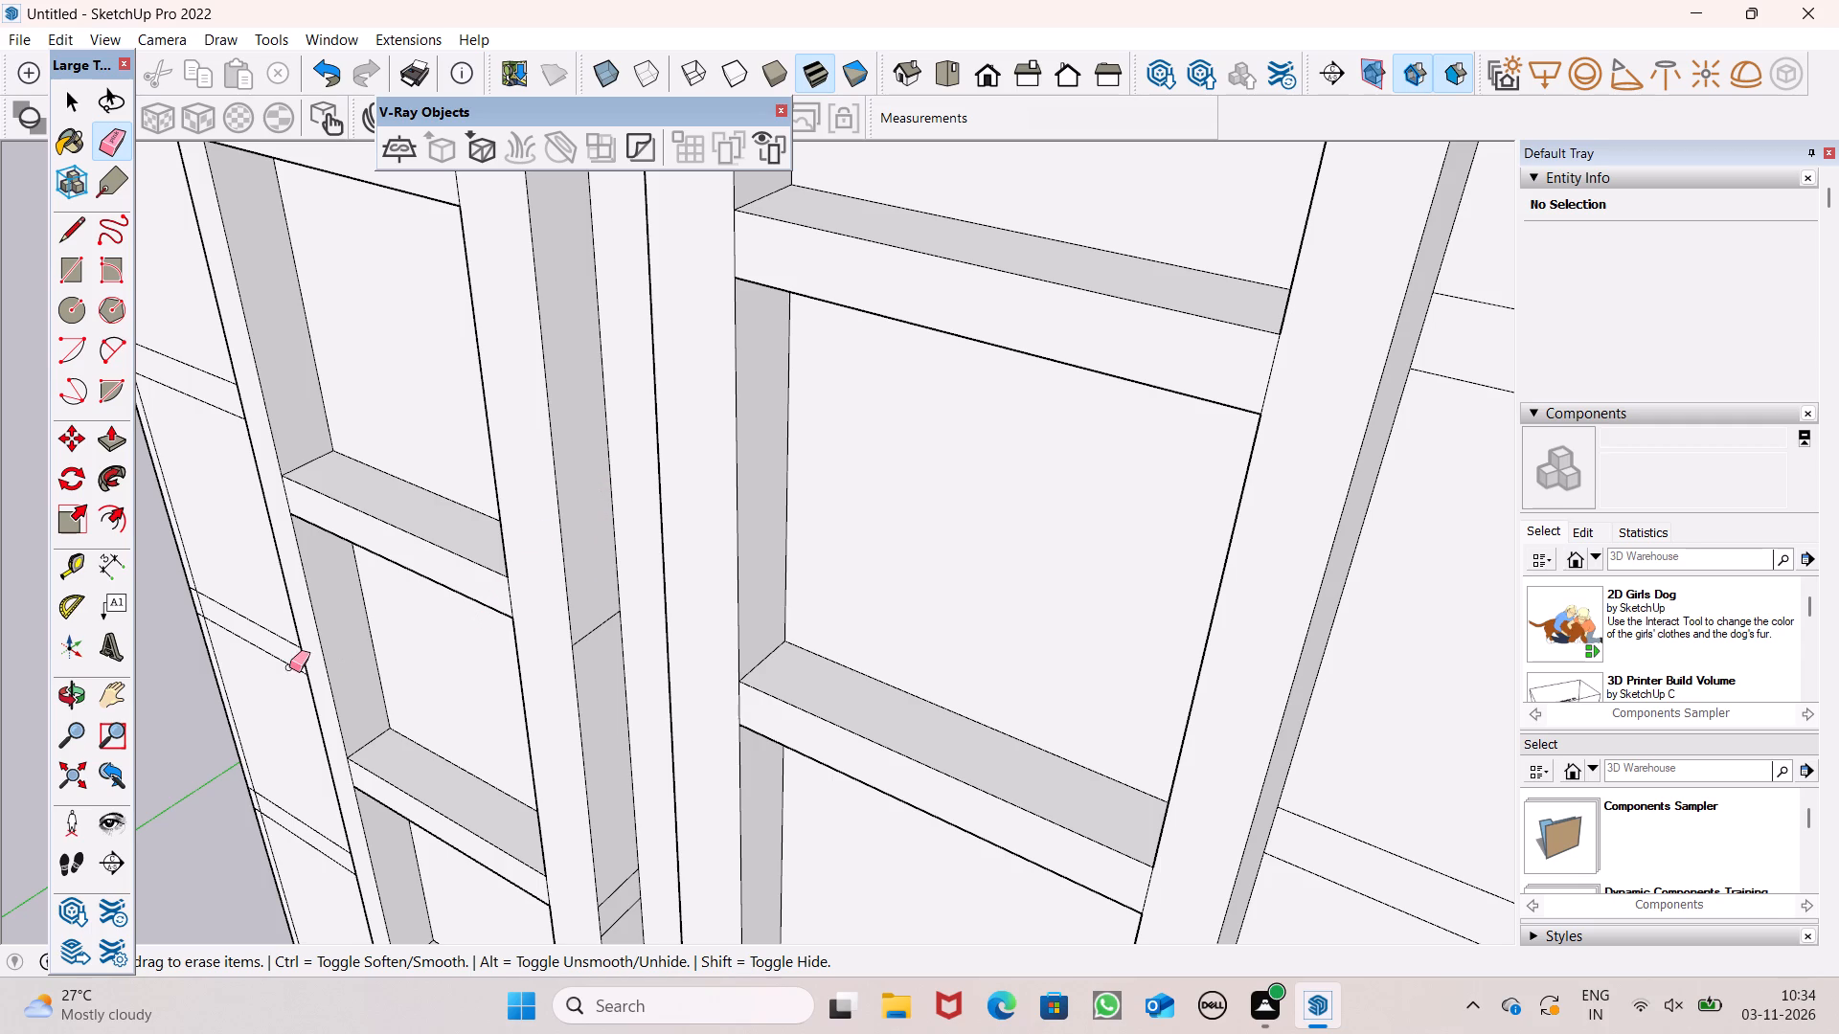
pyautogui.scroll(-6, 614, 550)
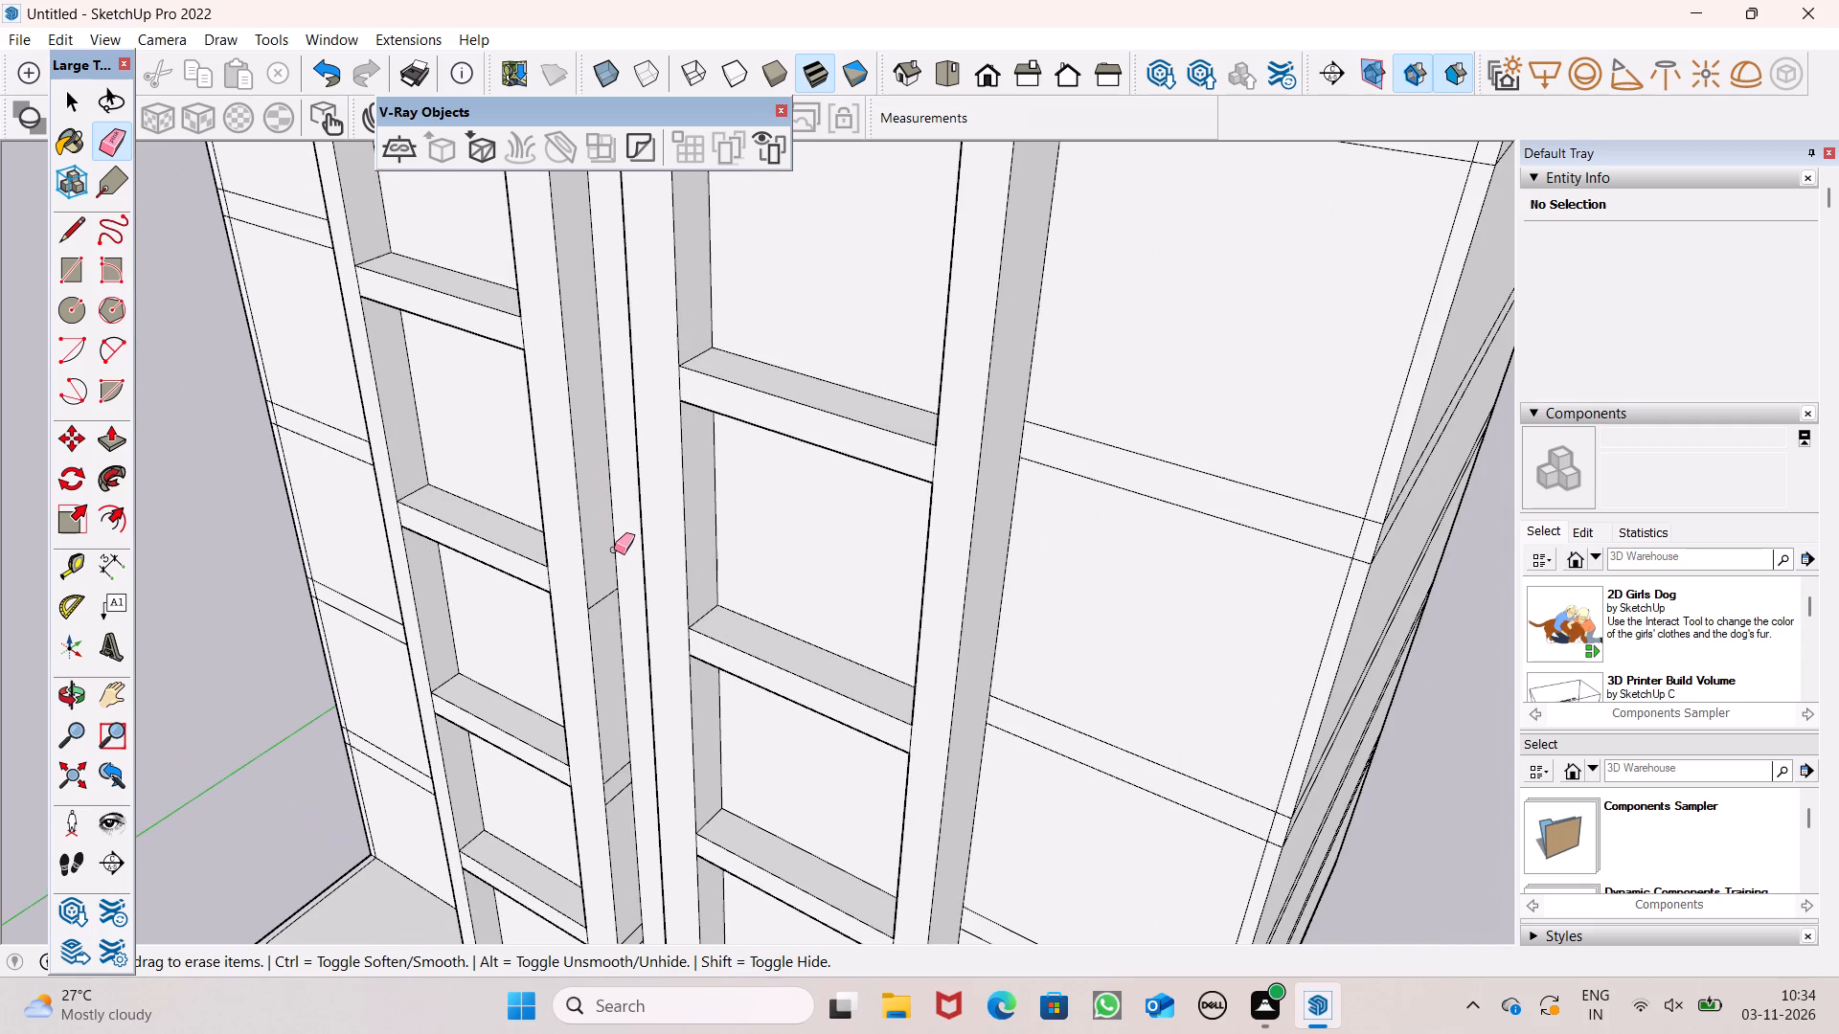
pyautogui.scroll(-1, 614, 550)
pyautogui.scroll(4, 596, 693)
pyautogui.moveTo(619, 558); pyautogui.dragTo(615, 528)
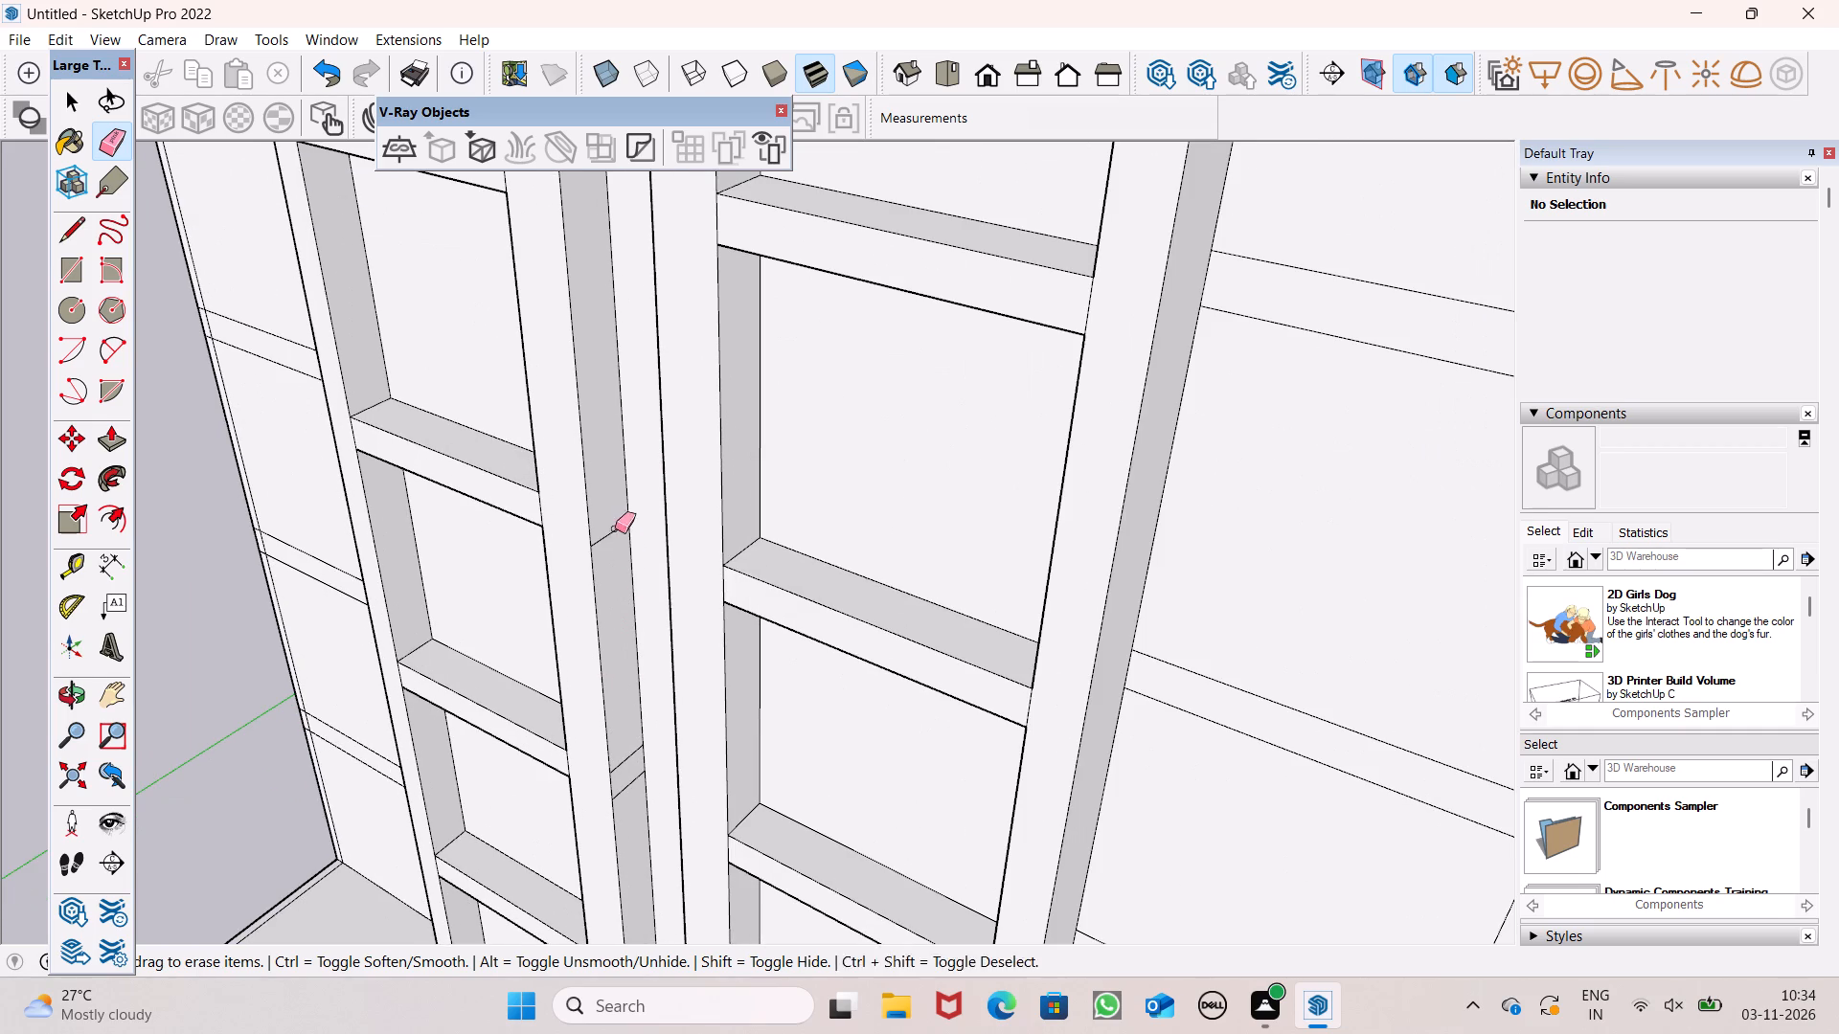
pyautogui.moveTo(615, 528); pyautogui.dragTo(613, 524)
pyautogui.scroll(-7, 612, 410)
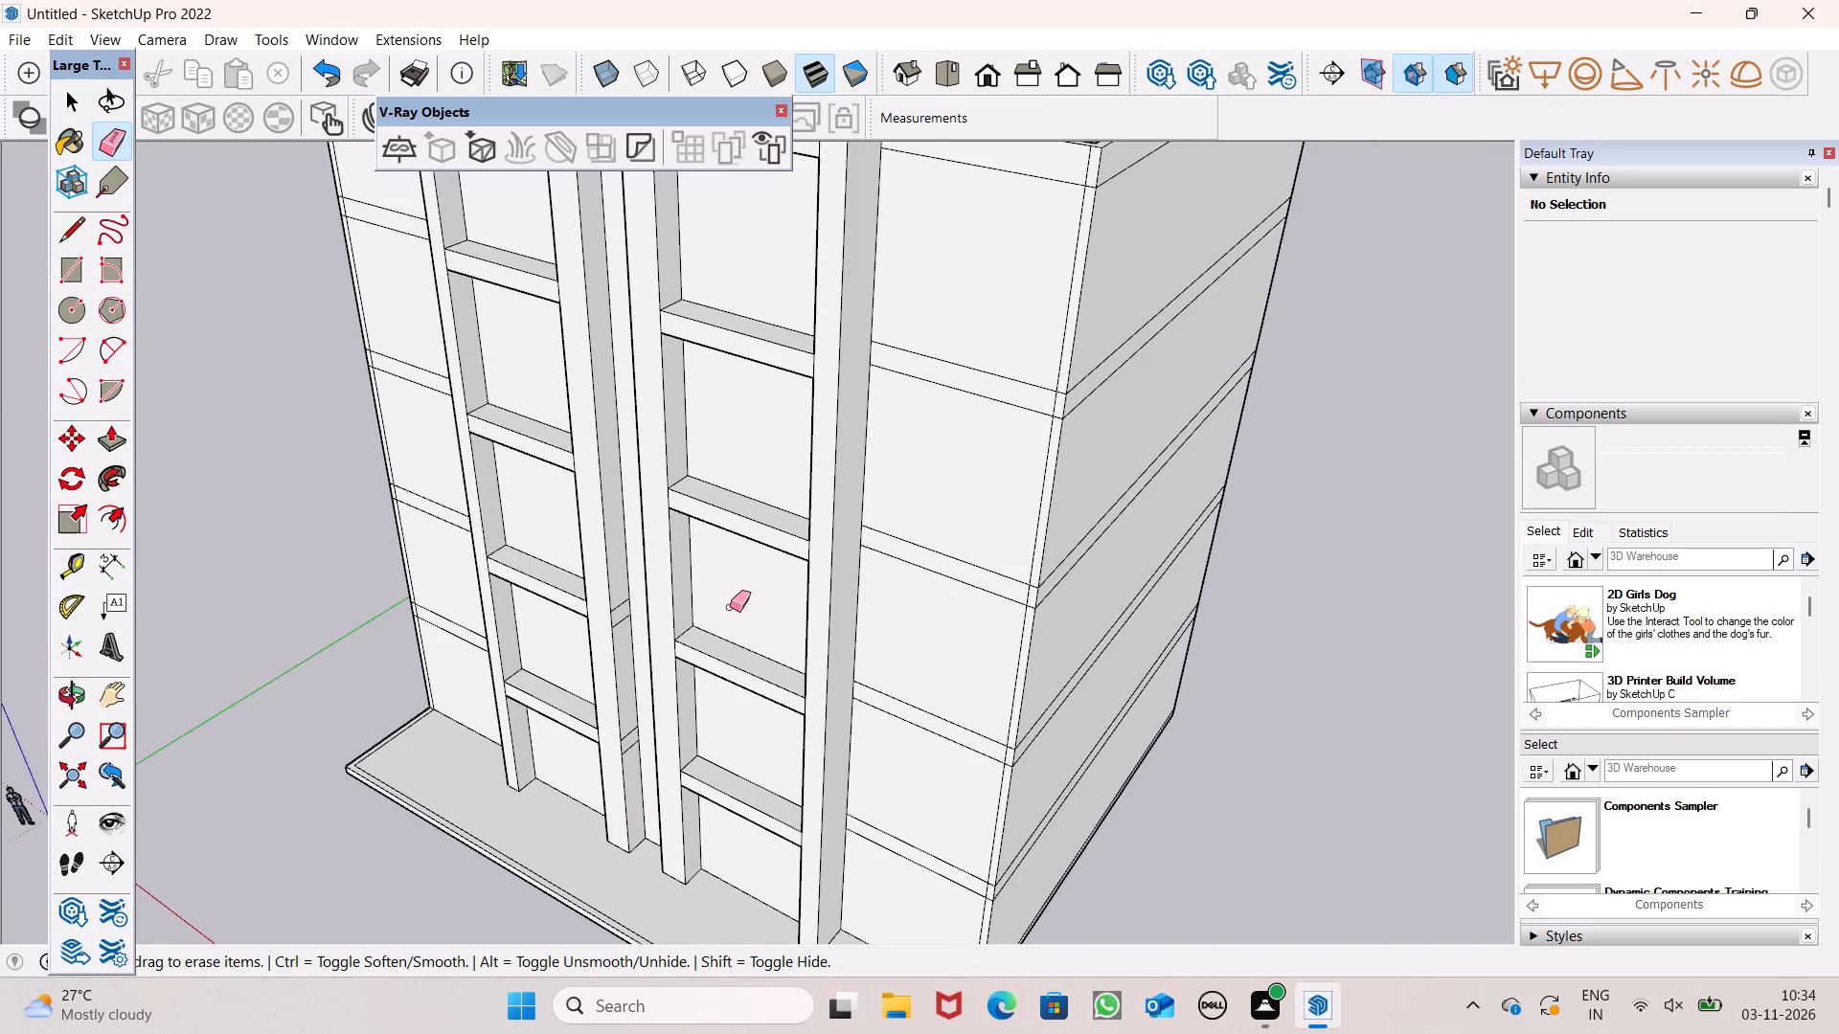
# Erase the leftover floor-band edges at the lower two floor levels on the same side of the vertical strip.
pyautogui.scroll(-2, 730, 607)
pyautogui.scroll(7, 666, 731)
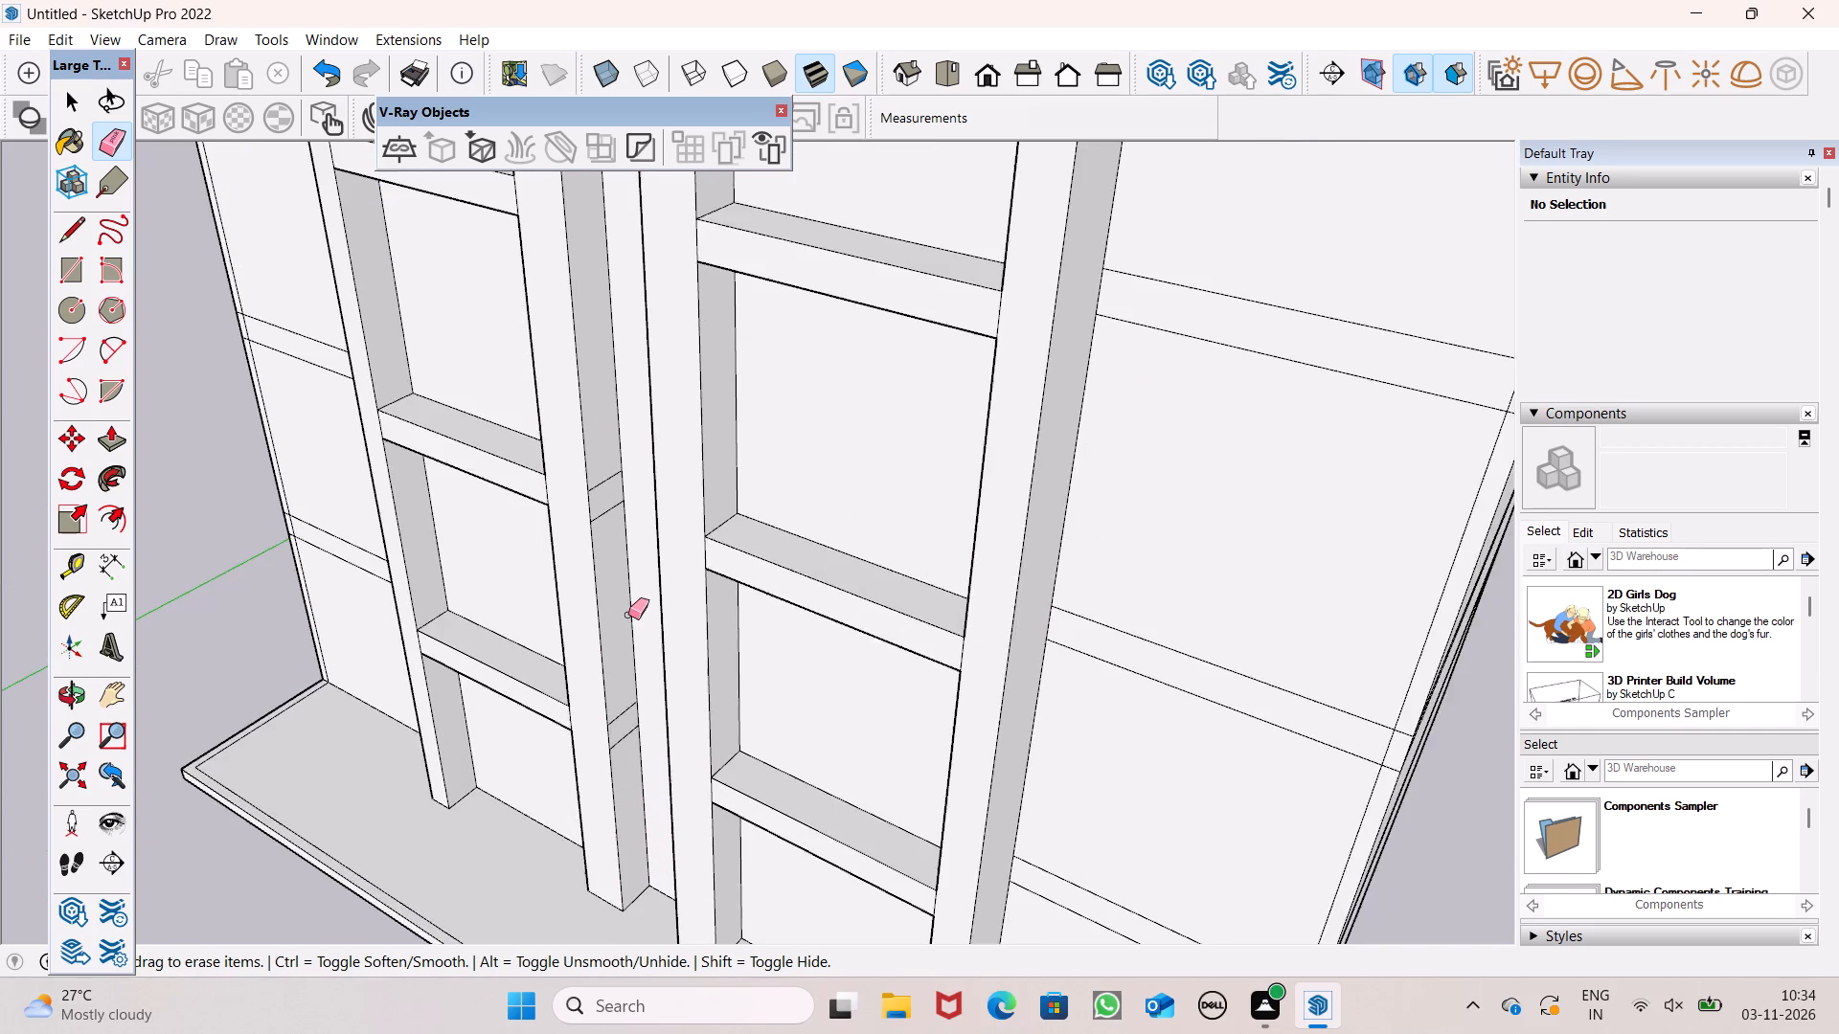
pyautogui.scroll(7, 629, 601)
pyautogui.moveTo(589, 330); pyautogui.dragTo(573, 431)
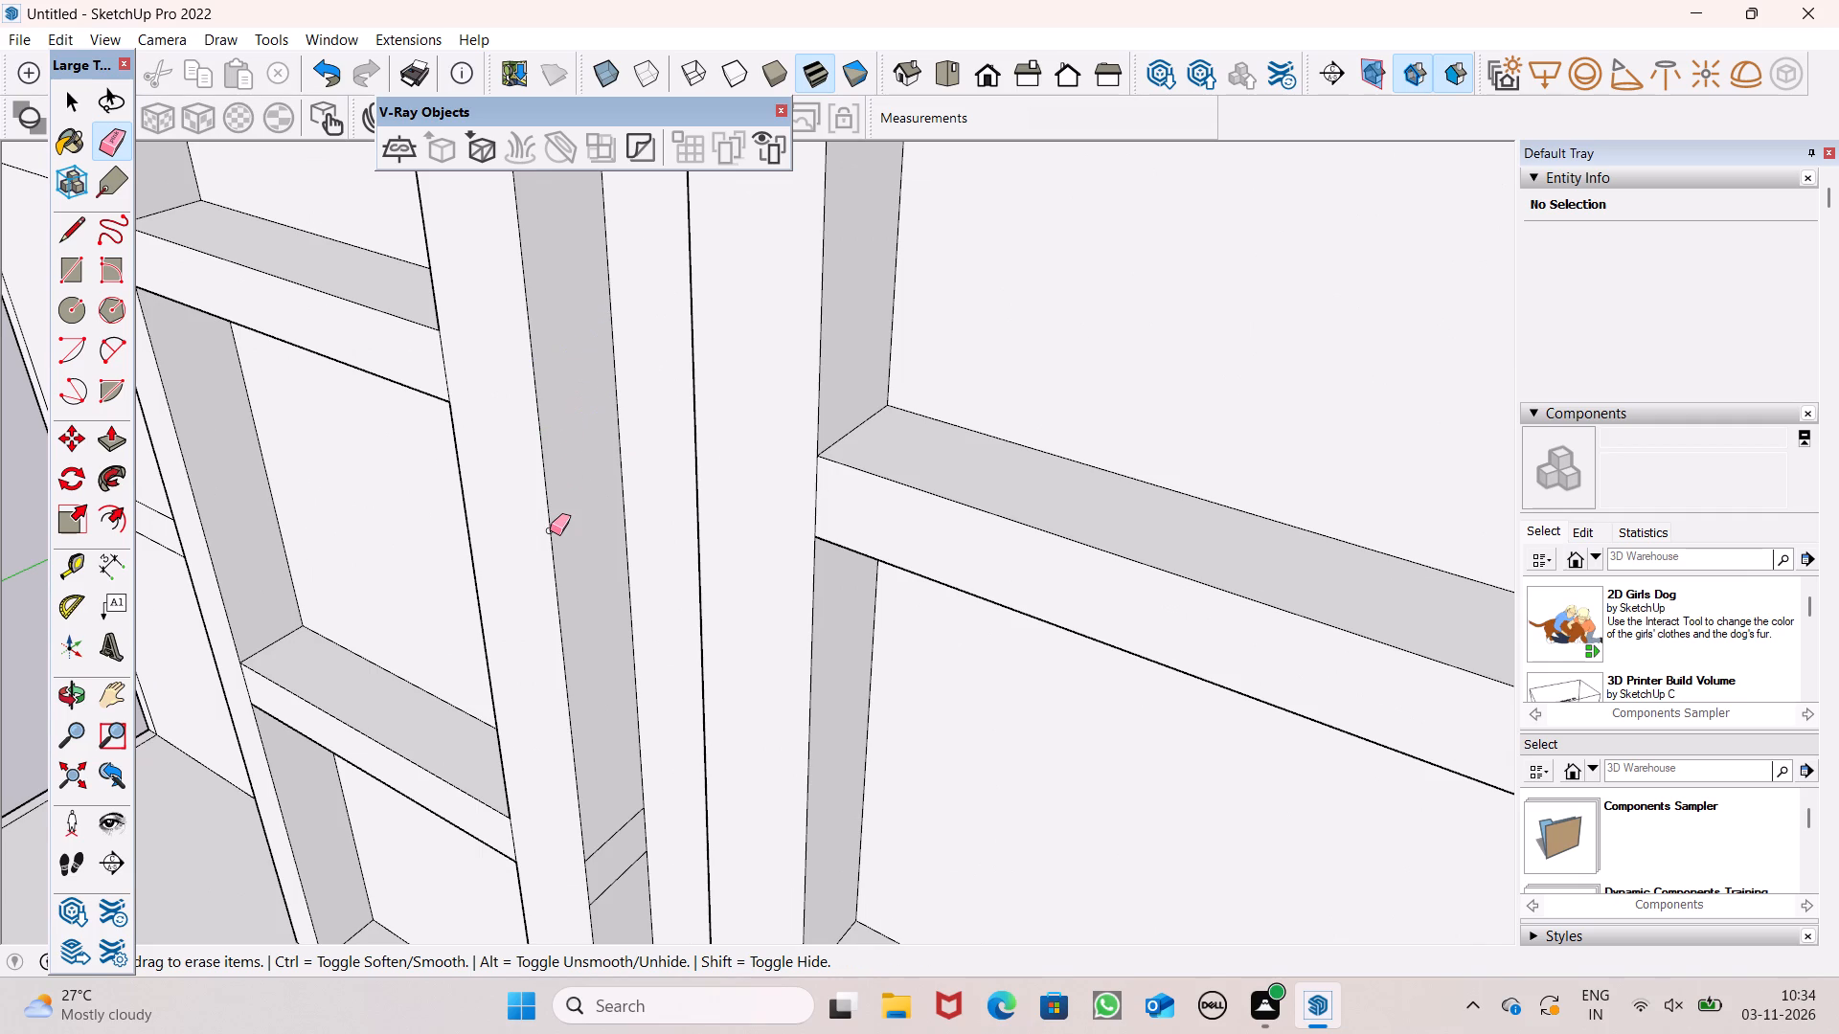
pyautogui.scroll(-6, 569, 482)
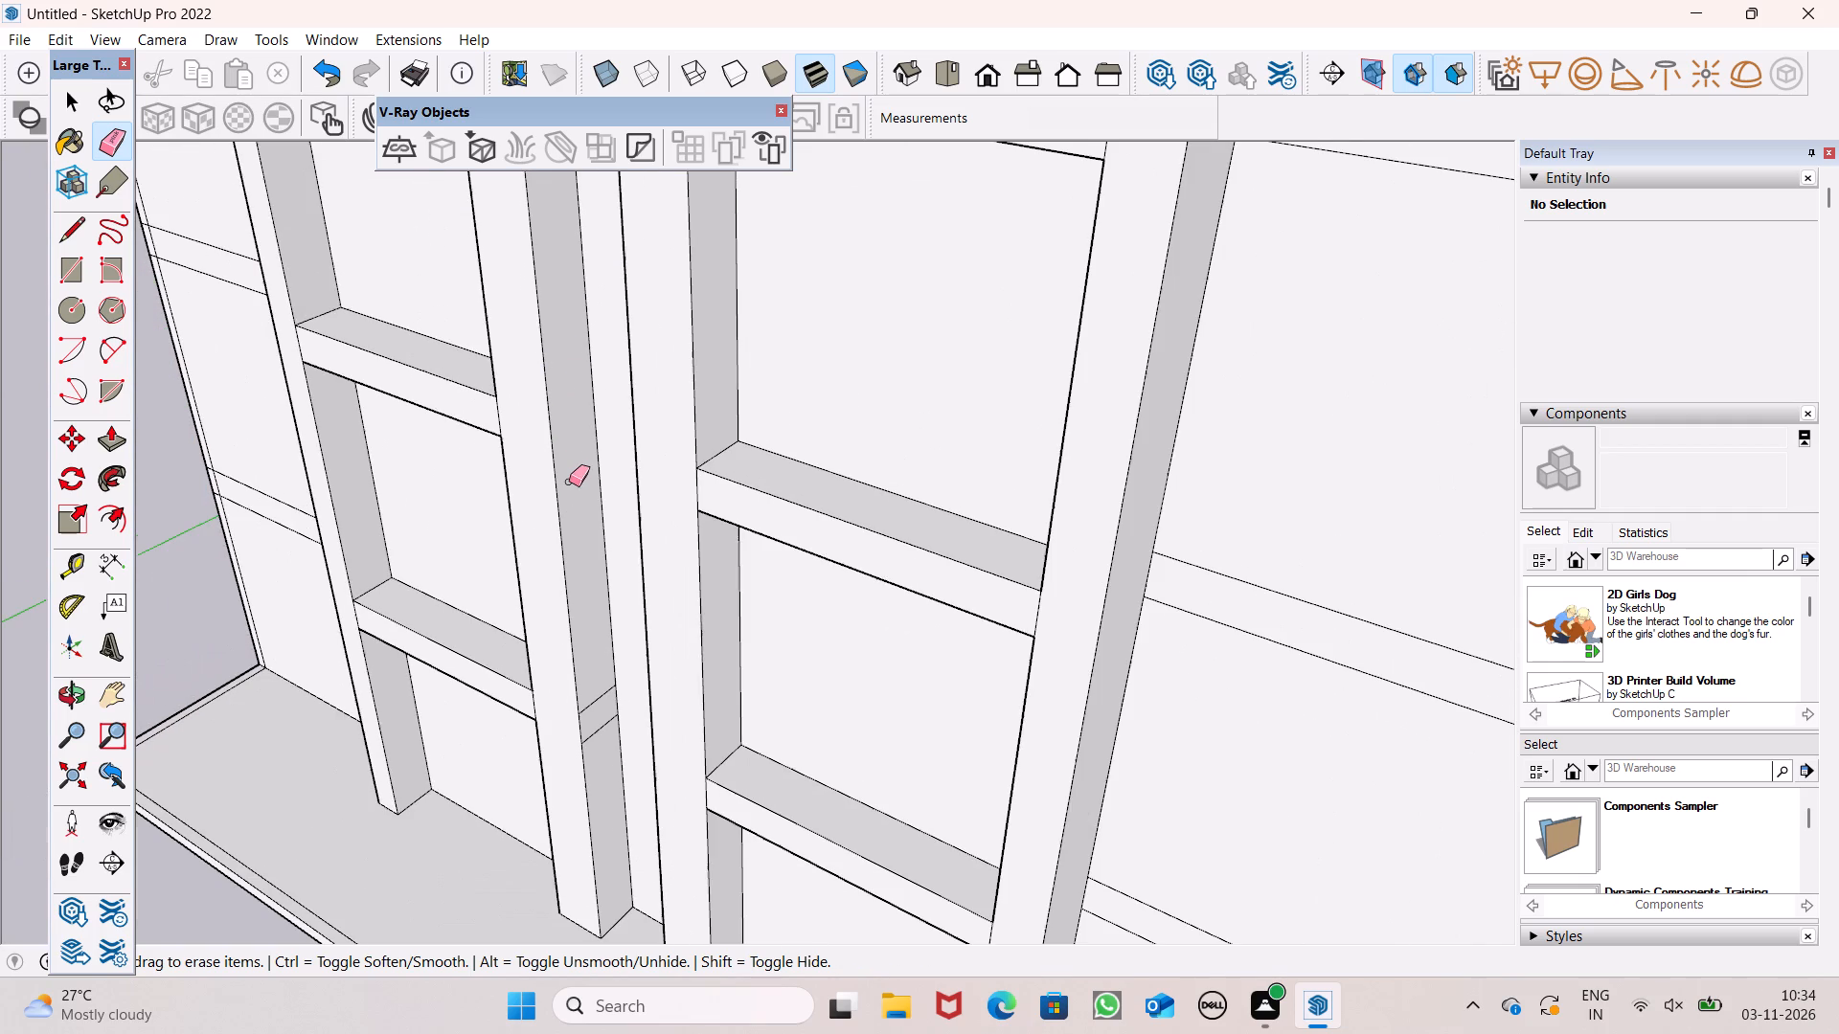
pyautogui.scroll(6, 649, 766)
pyautogui.moveTo(541, 626); pyautogui.dragTo(549, 703)
pyautogui.scroll(-7, 558, 588)
# Erase the short edges at both upper corners where the projected top band meets the front fins.
pyautogui.moveTo(473, 683); pyautogui.dragTo(683, 694, button='middle')
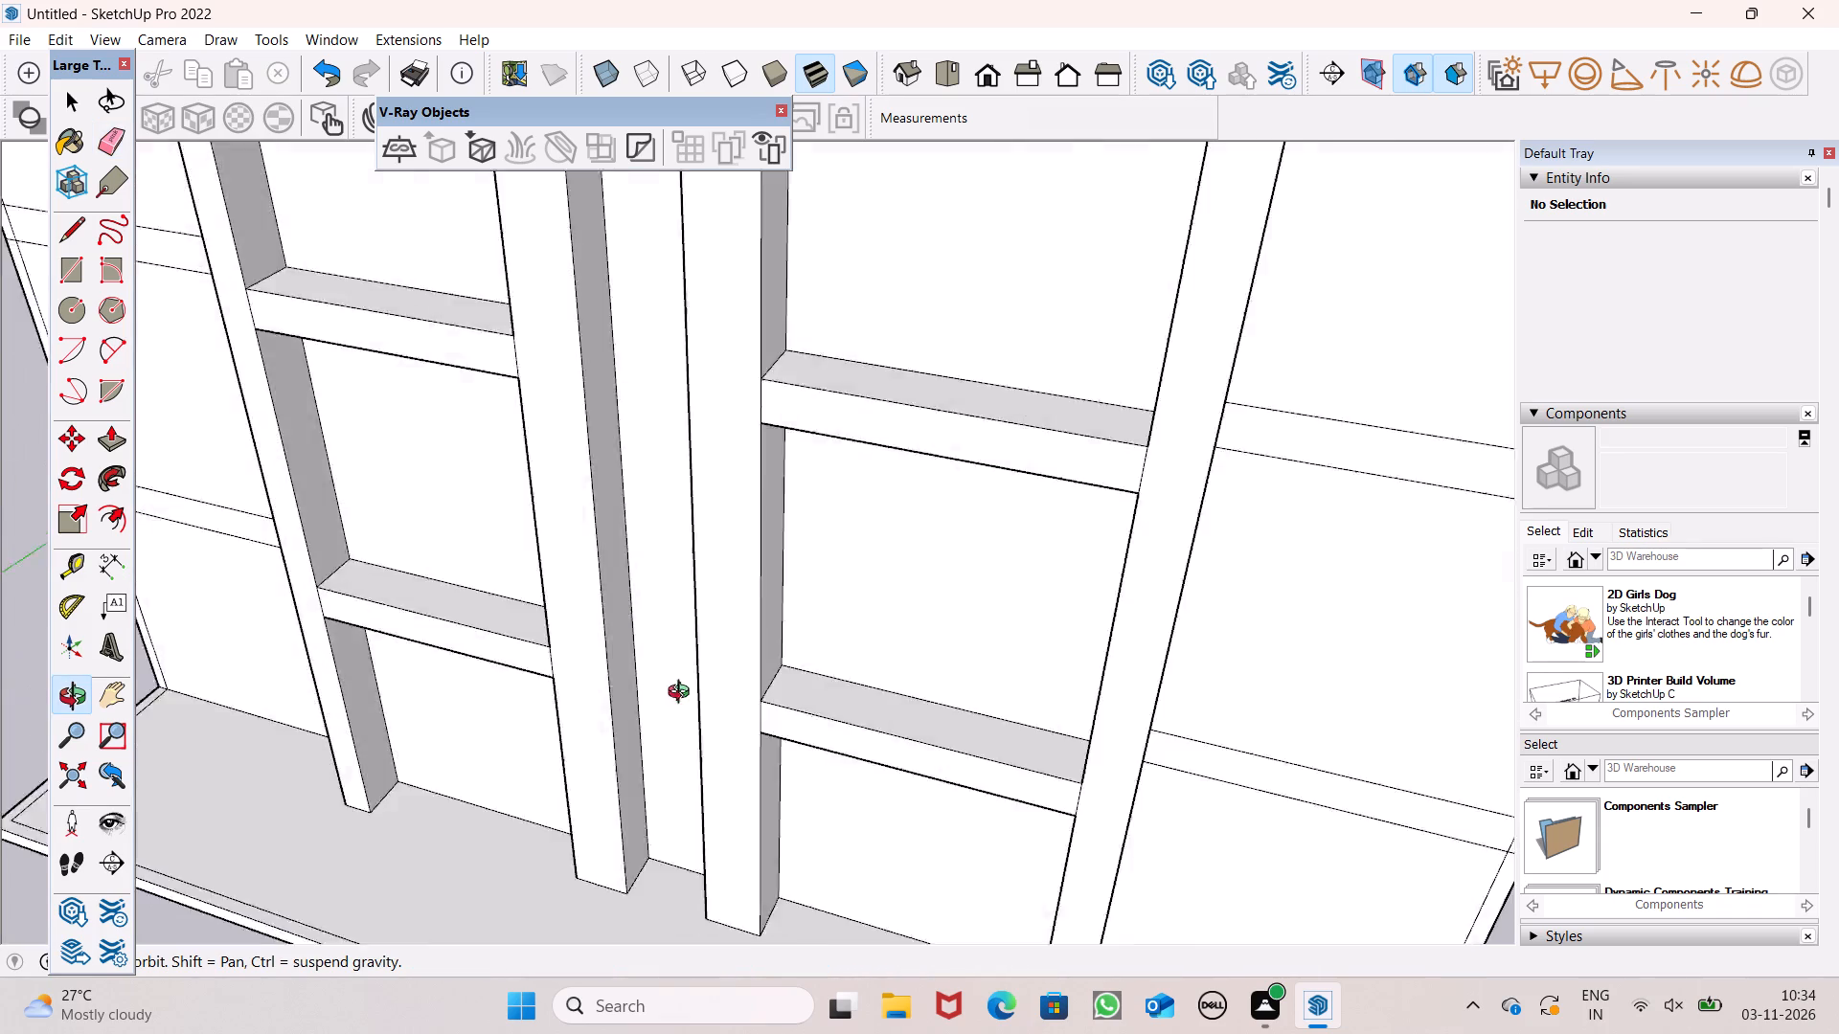
pyautogui.moveTo(683, 694); pyautogui.dragTo(1120, 775, button='middle')
pyautogui.scroll(-7, 487, 678)
pyautogui.scroll(-6, 732, 667)
pyautogui.moveTo(875, 764); pyautogui.dragTo(622, 668, button='middle')
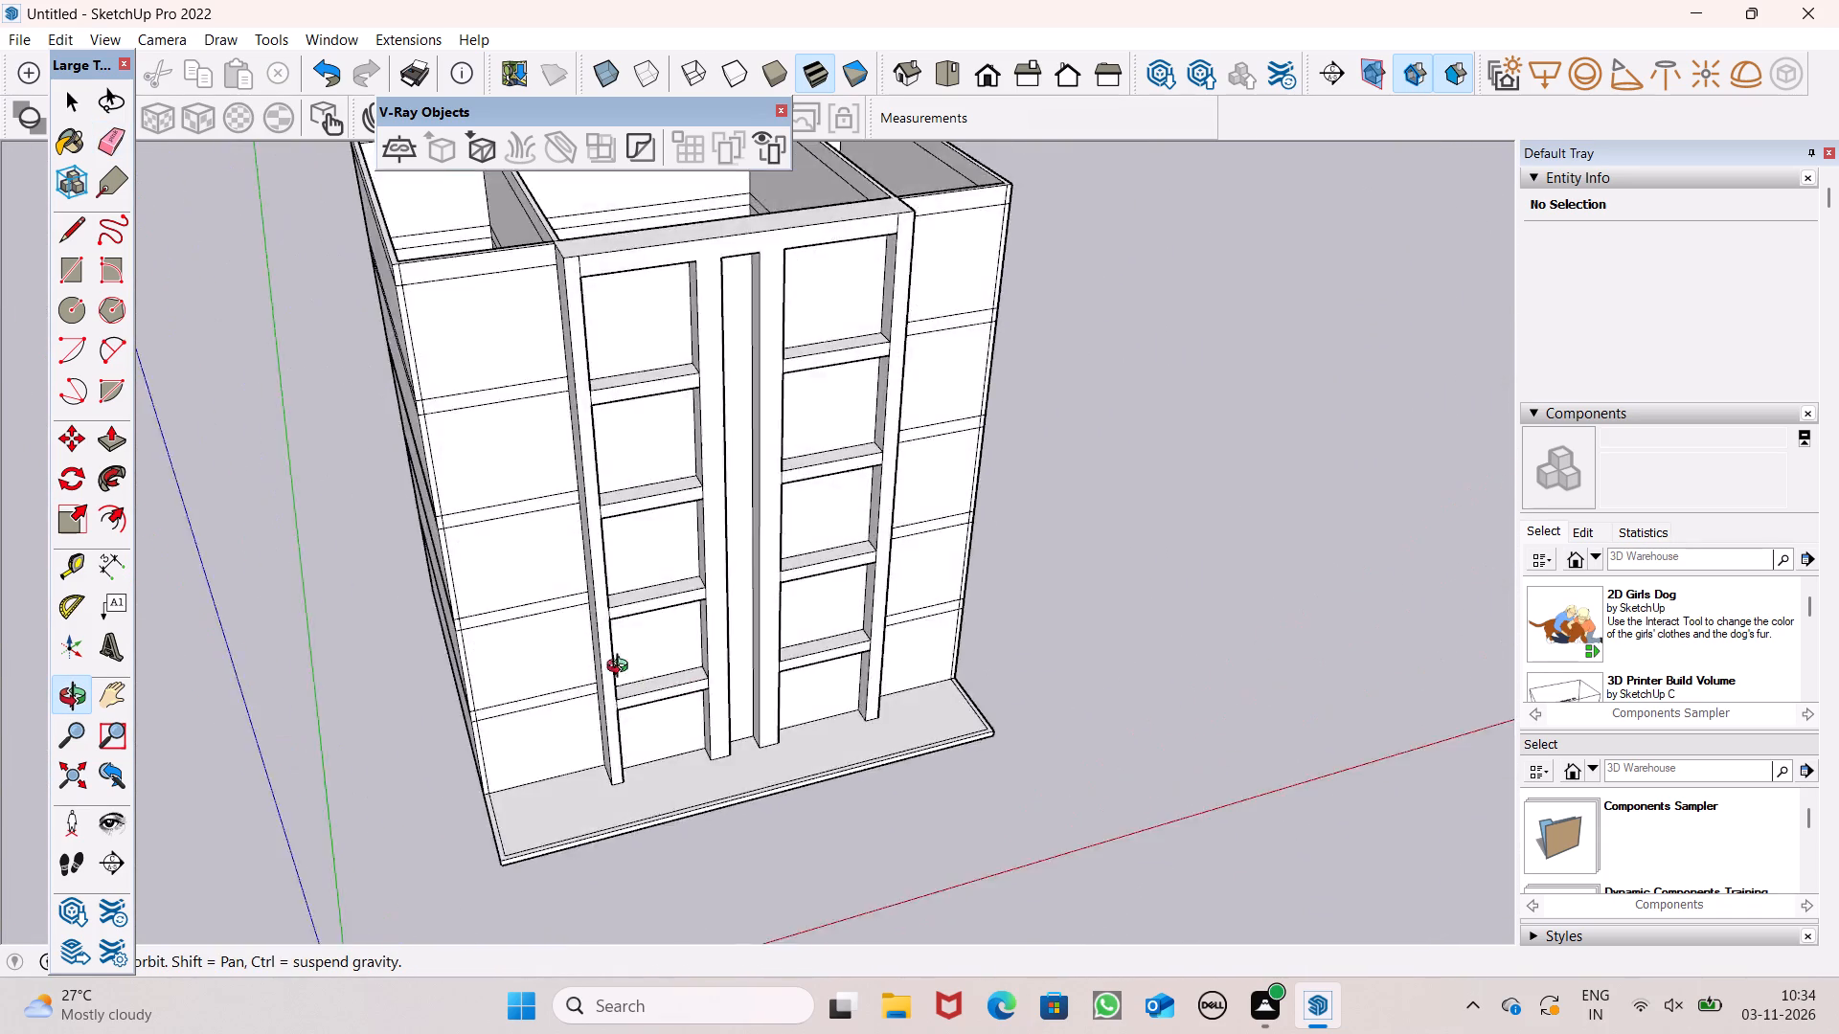
pyautogui.moveTo(622, 668); pyautogui.dragTo(479, 550, button='middle')
pyautogui.scroll(1, 479, 550)
pyautogui.scroll(-4, 472, 528)
pyautogui.moveTo(534, 574); pyautogui.dragTo(635, 593, button='middle')
pyautogui.scroll(3, 555, 278)
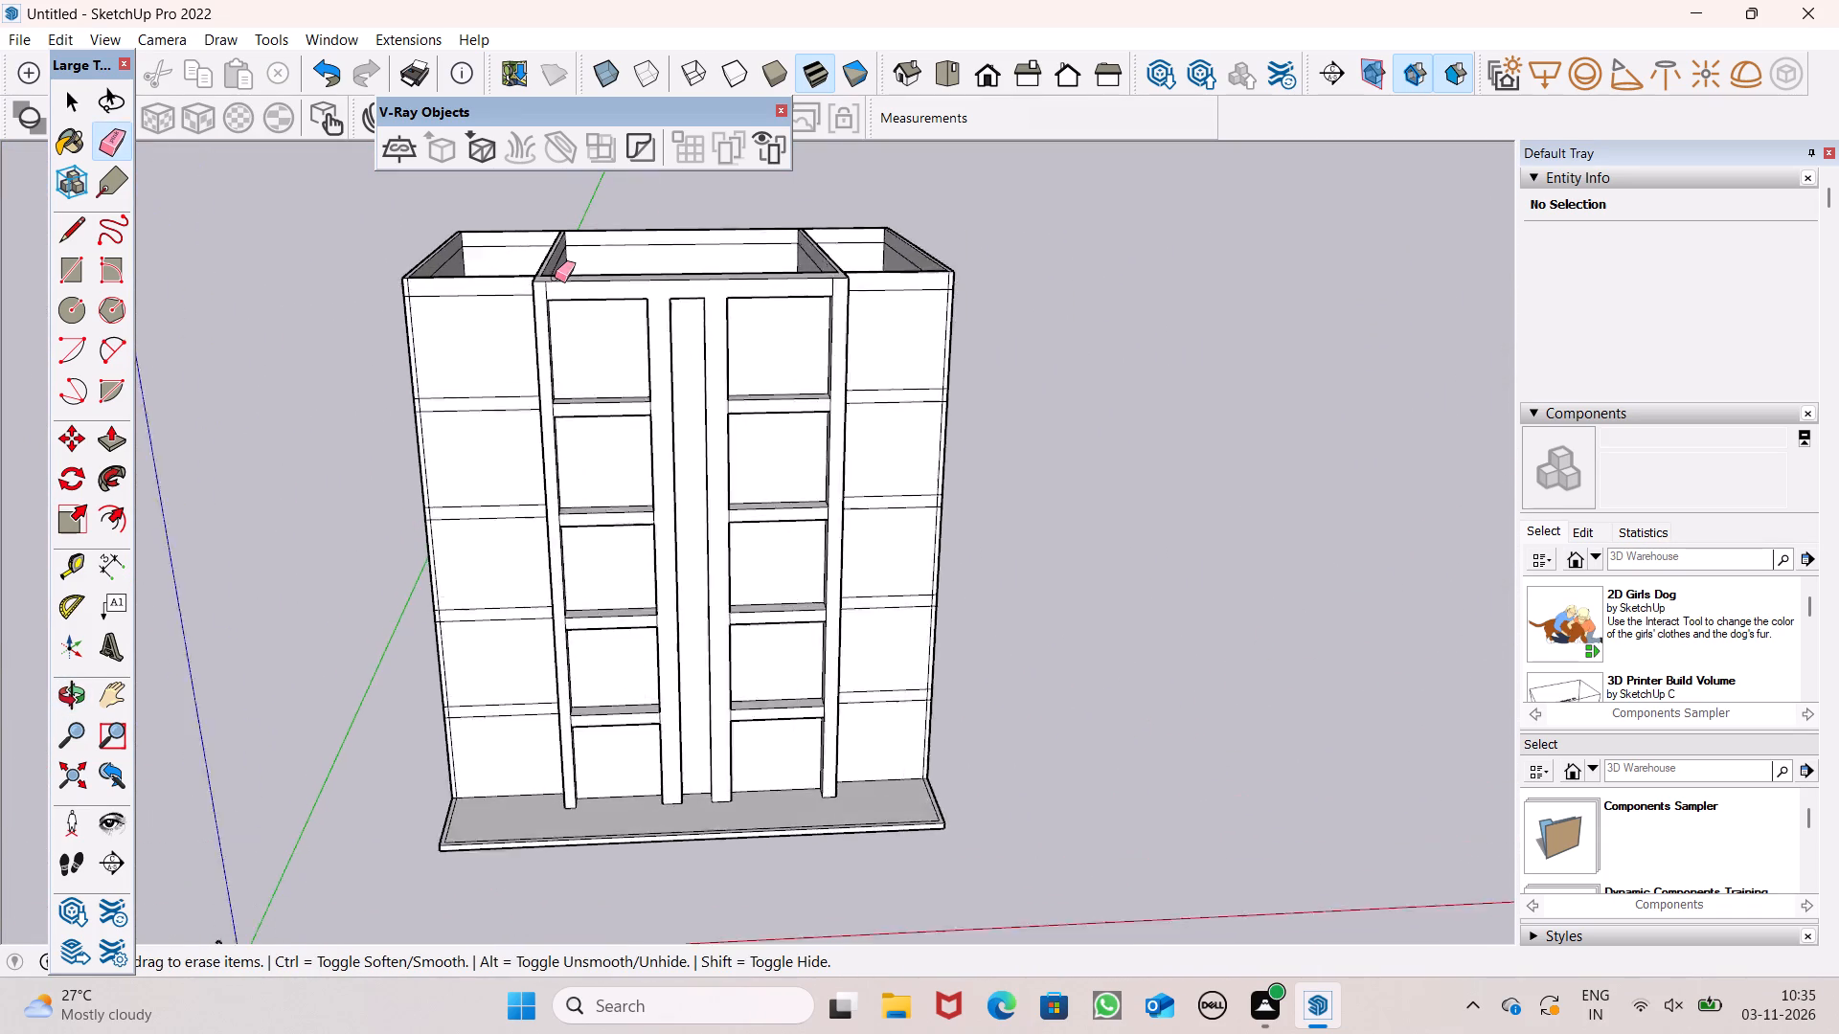
pyautogui.scroll(10, 555, 278)
pyautogui.moveTo(544, 307); pyautogui.dragTo(563, 300)
pyautogui.scroll(-5, 397, 306)
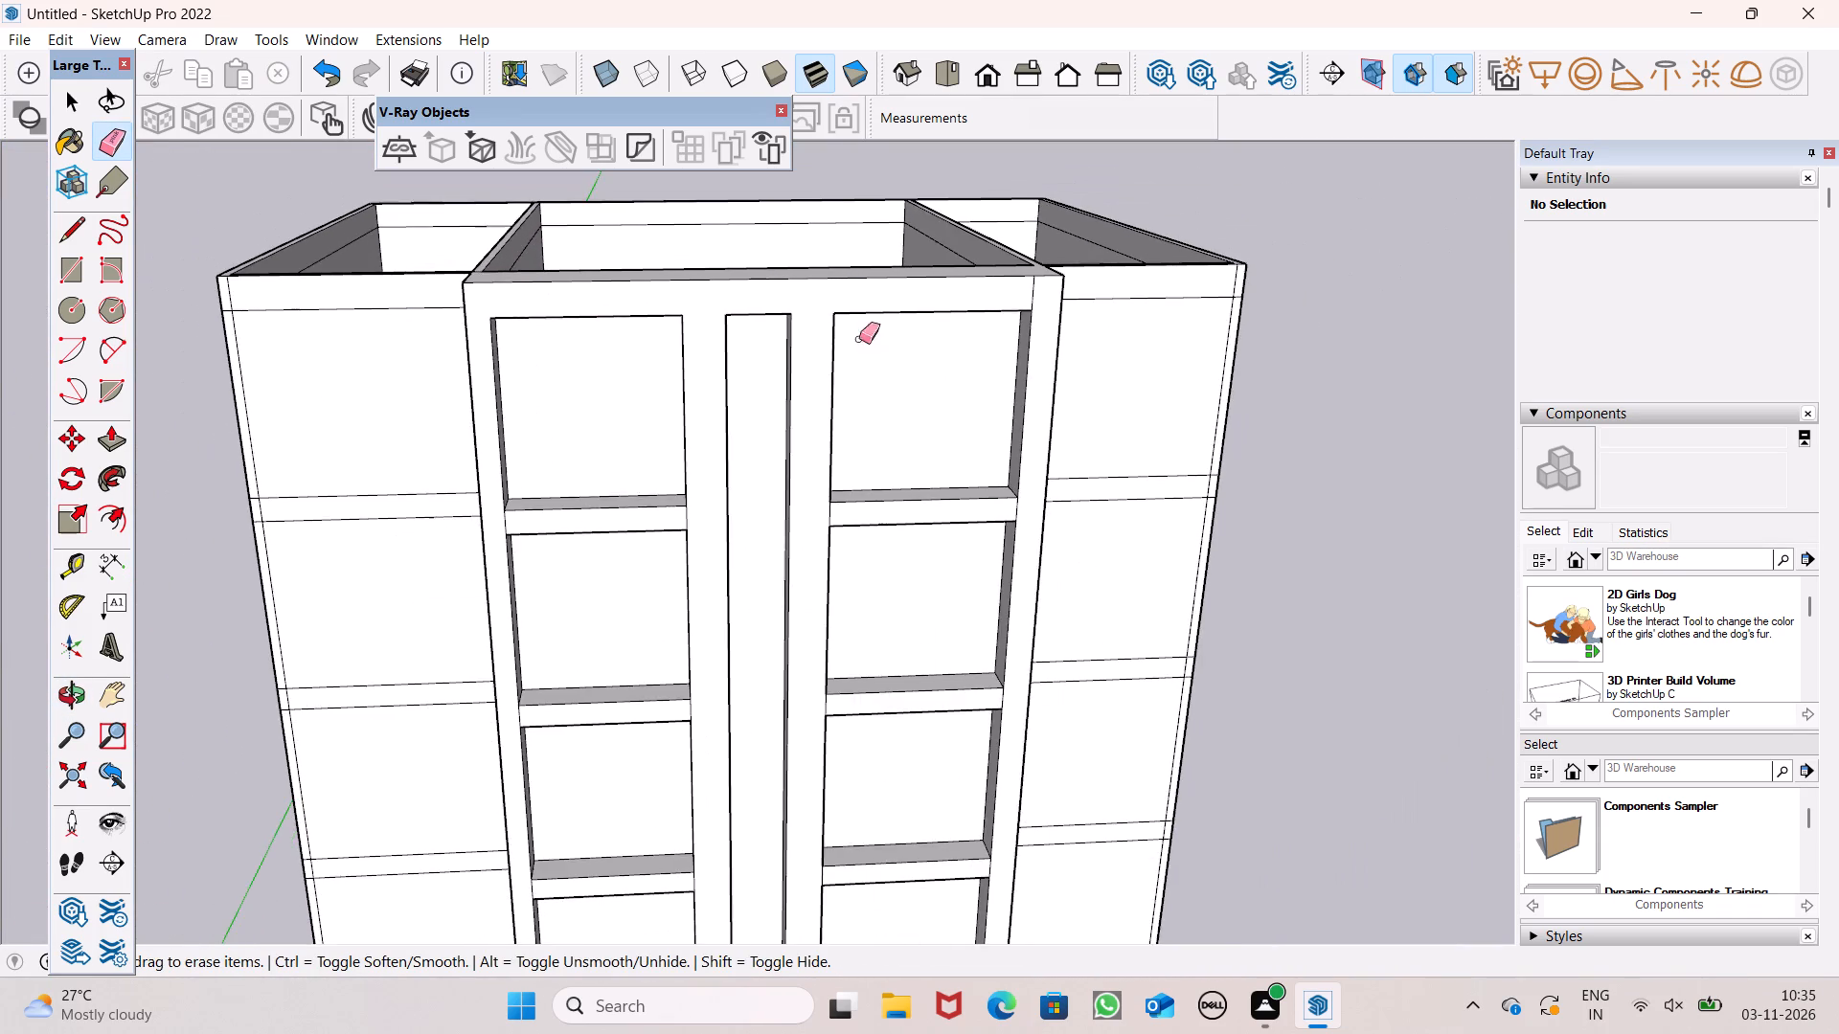
pyautogui.scroll(3, 966, 328)
pyautogui.moveTo(1053, 294); pyautogui.dragTo(1035, 296)
pyautogui.scroll(-6, 459, 356)
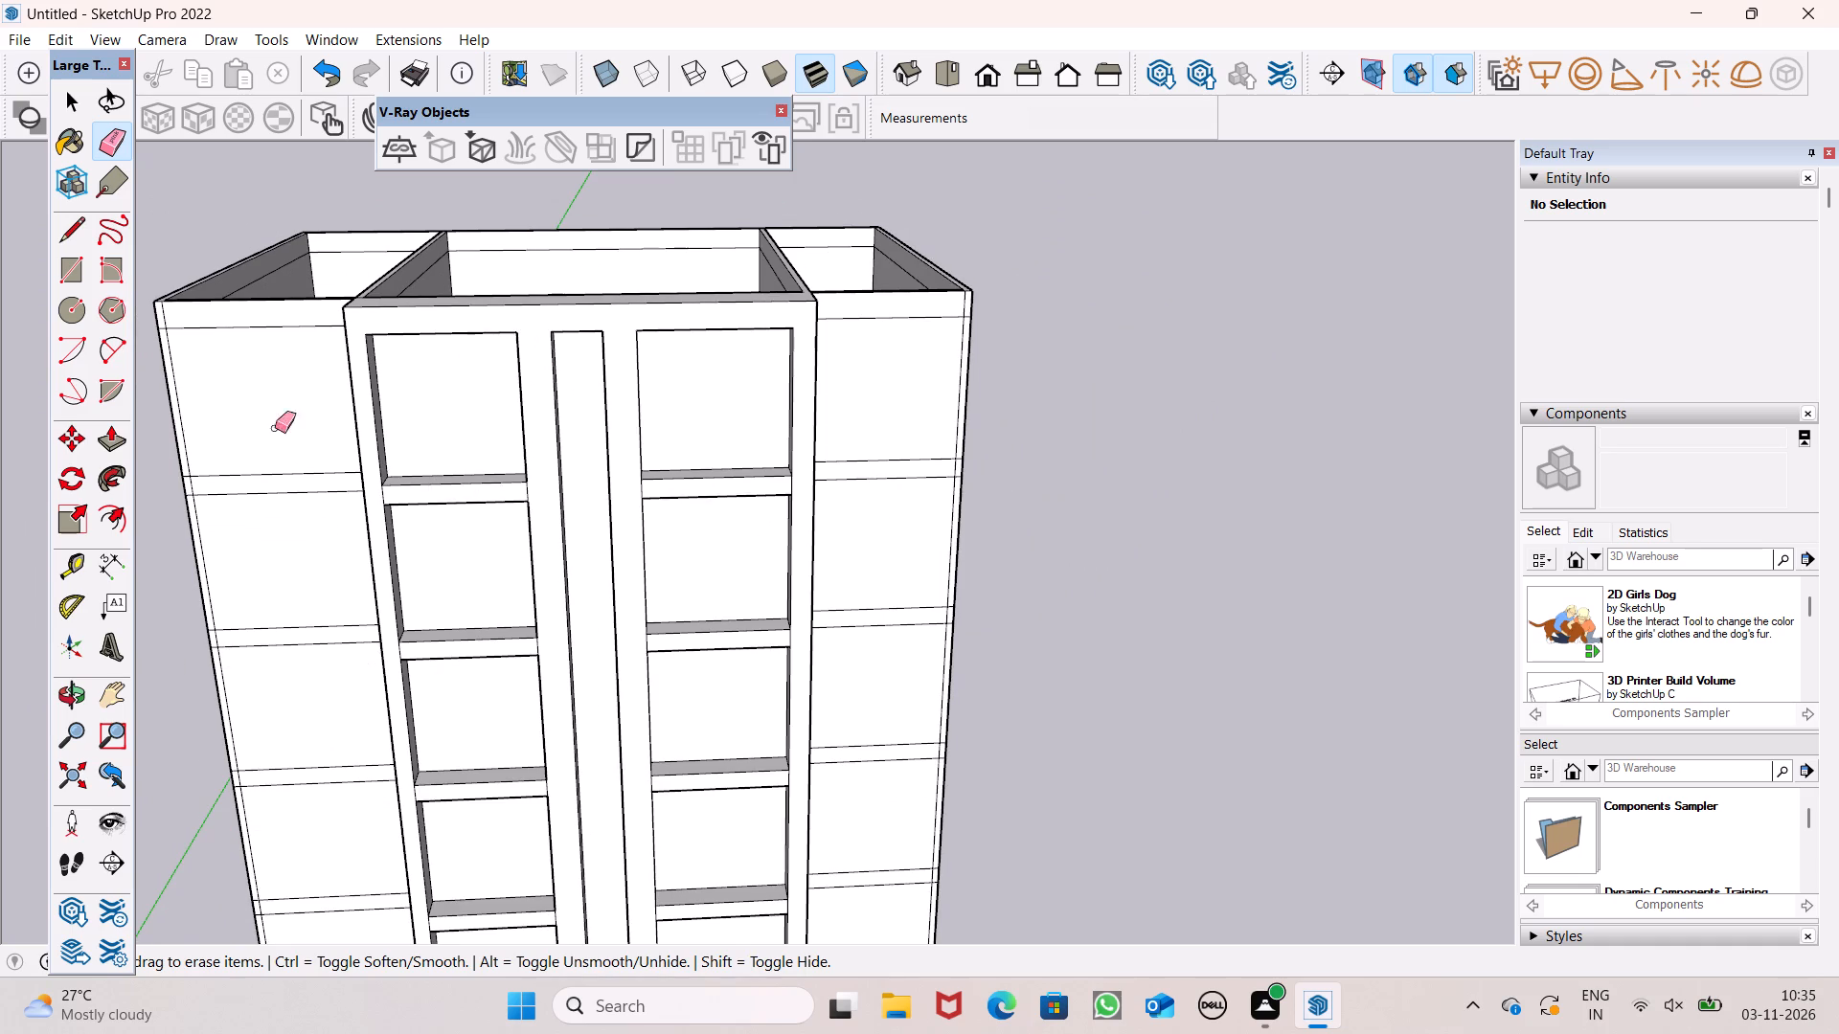
# Examine the finished front frame, fins and floor bands from several angles.
pyautogui.scroll(-2, 96, 452)
pyautogui.moveTo(271, 596); pyautogui.dragTo(443, 584, button='middle')
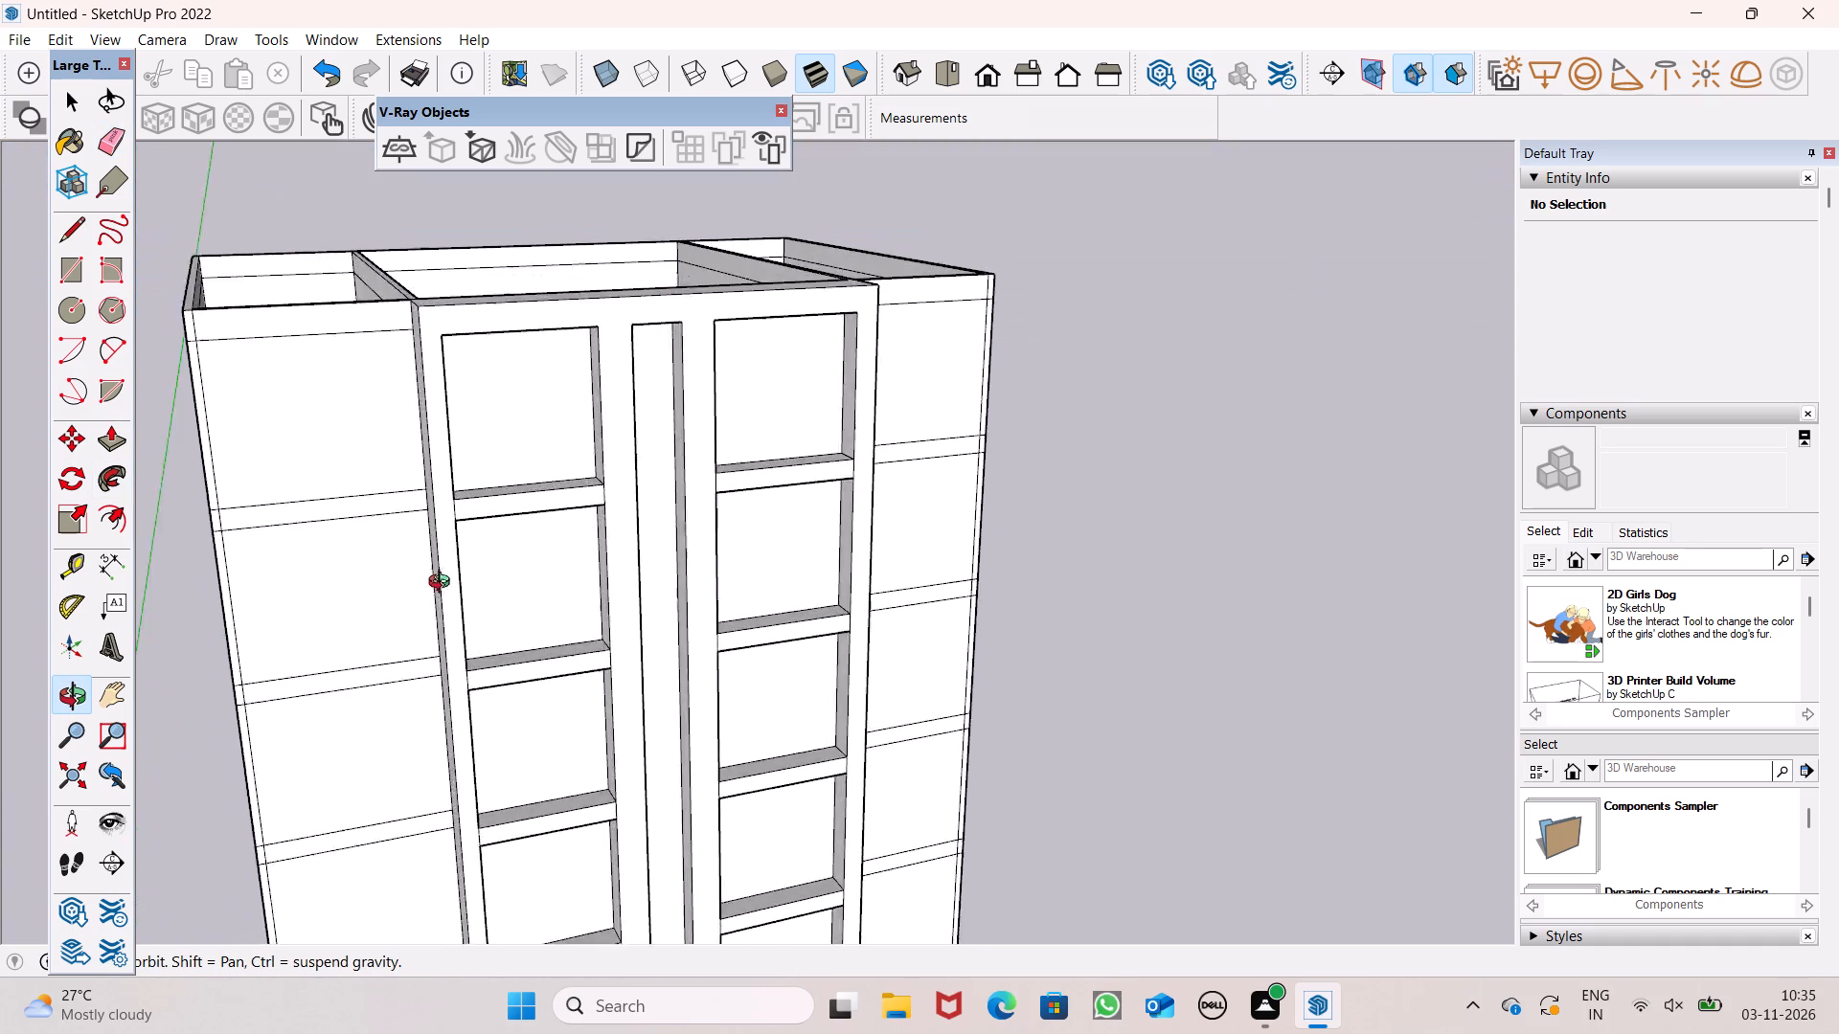
pyautogui.moveTo(443, 584); pyautogui.dragTo(687, 615, button='middle')
pyautogui.scroll(-3, 701, 577)
pyautogui.moveTo(753, 596); pyautogui.dragTo(597, 681, button='middle')
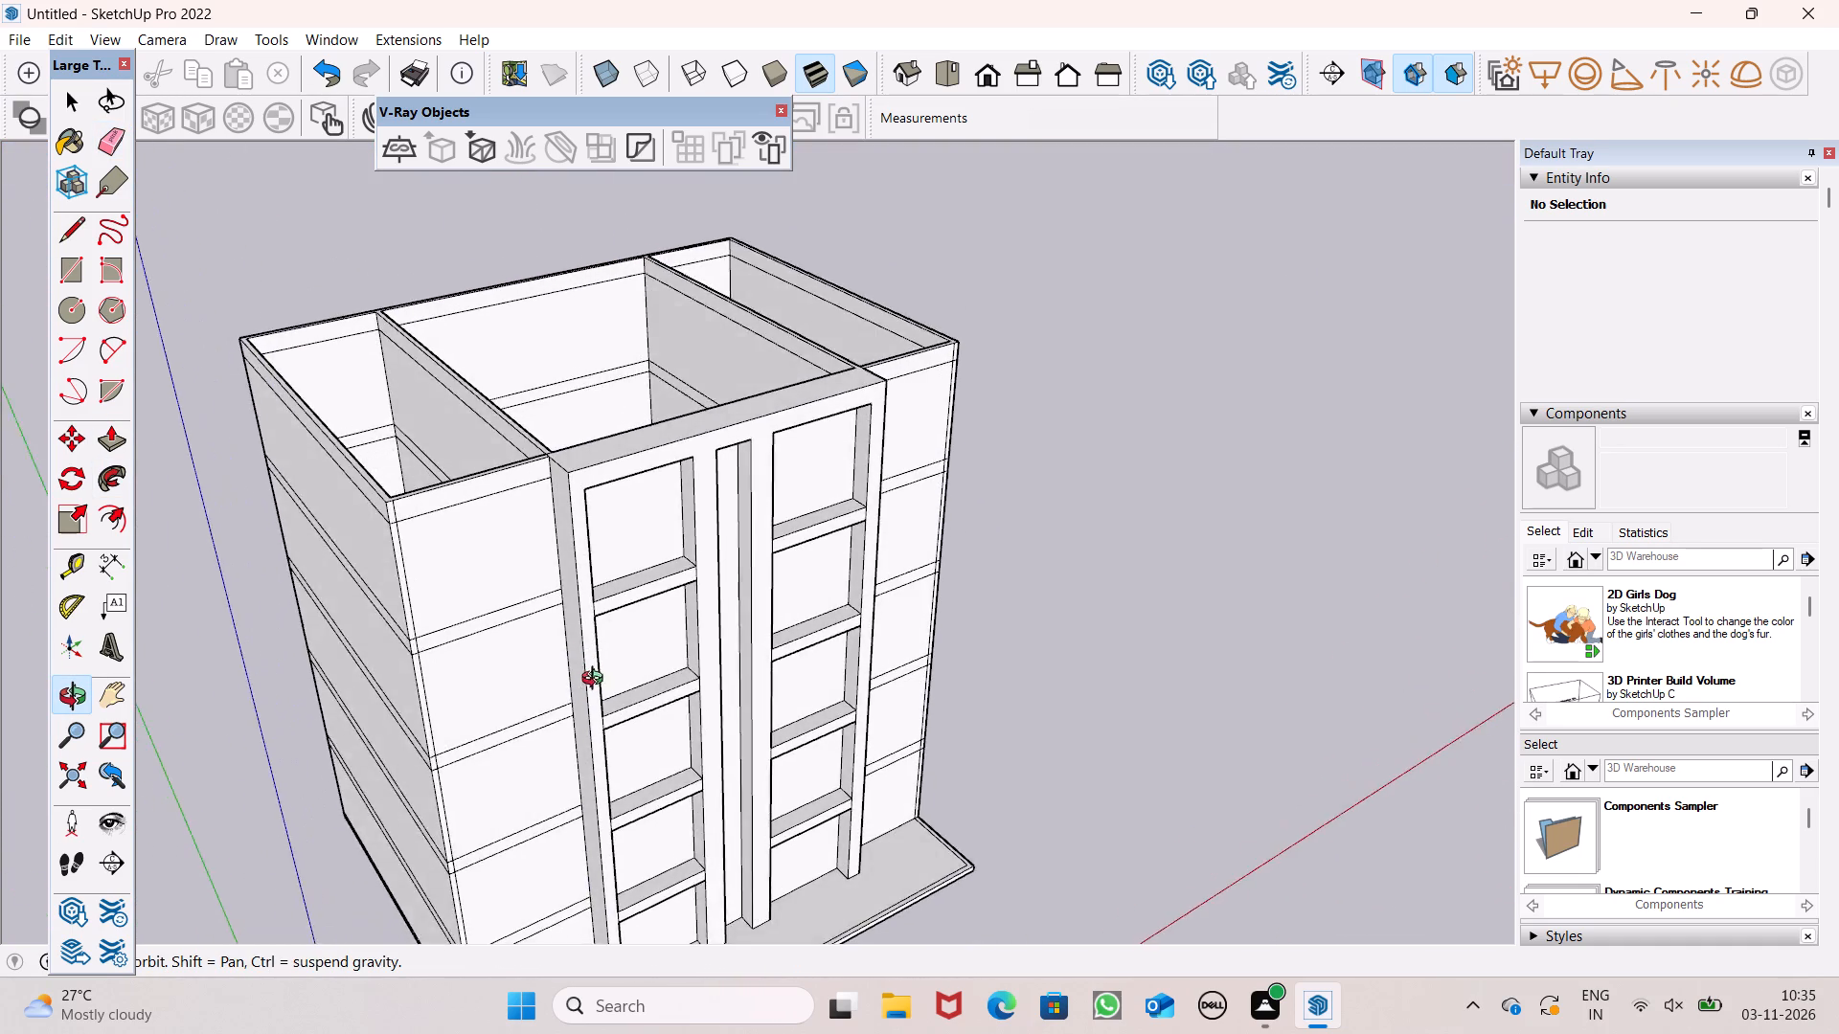
pyautogui.moveTo(597, 681); pyautogui.dragTo(452, 672, button='middle')
pyautogui.scroll(1, 603, 676)
pyautogui.moveTo(603, 676); pyautogui.dragTo(598, 676, button='middle')
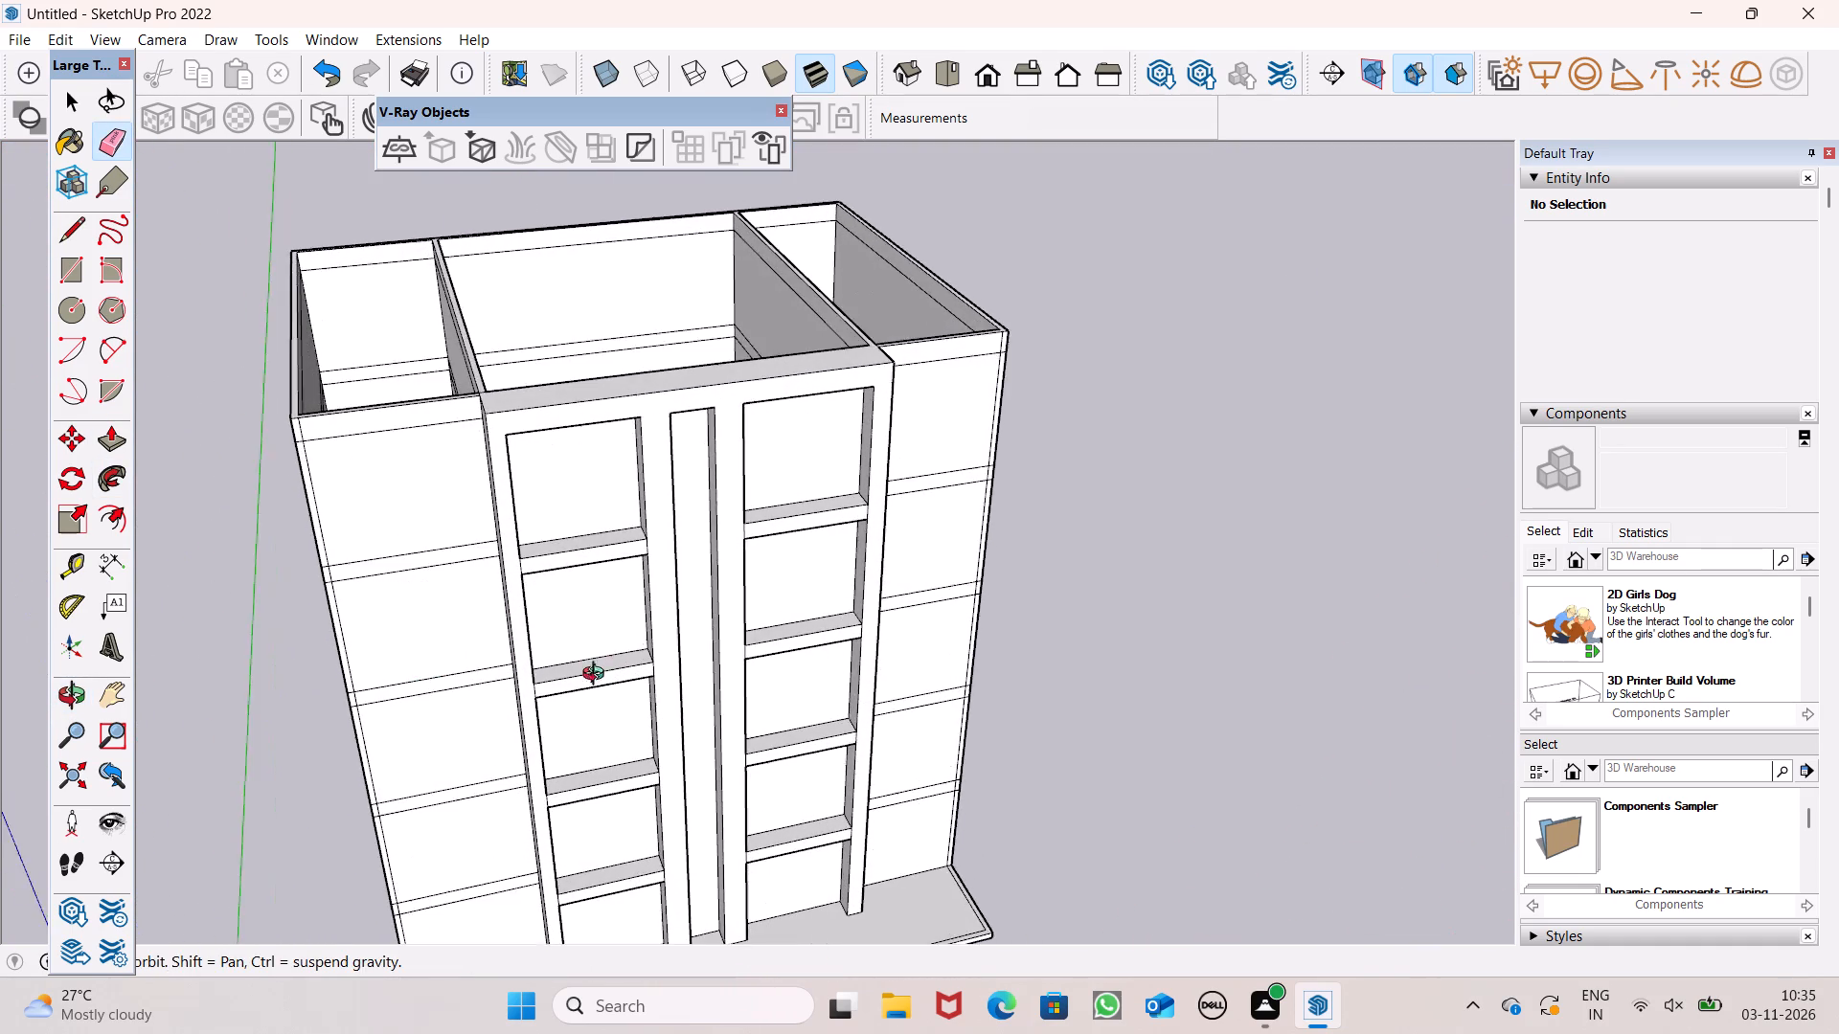
pyautogui.moveTo(598, 676); pyautogui.dragTo(453, 543, button='middle')
pyautogui.moveTo(663, 574); pyautogui.dragTo(709, 525, button='middle')
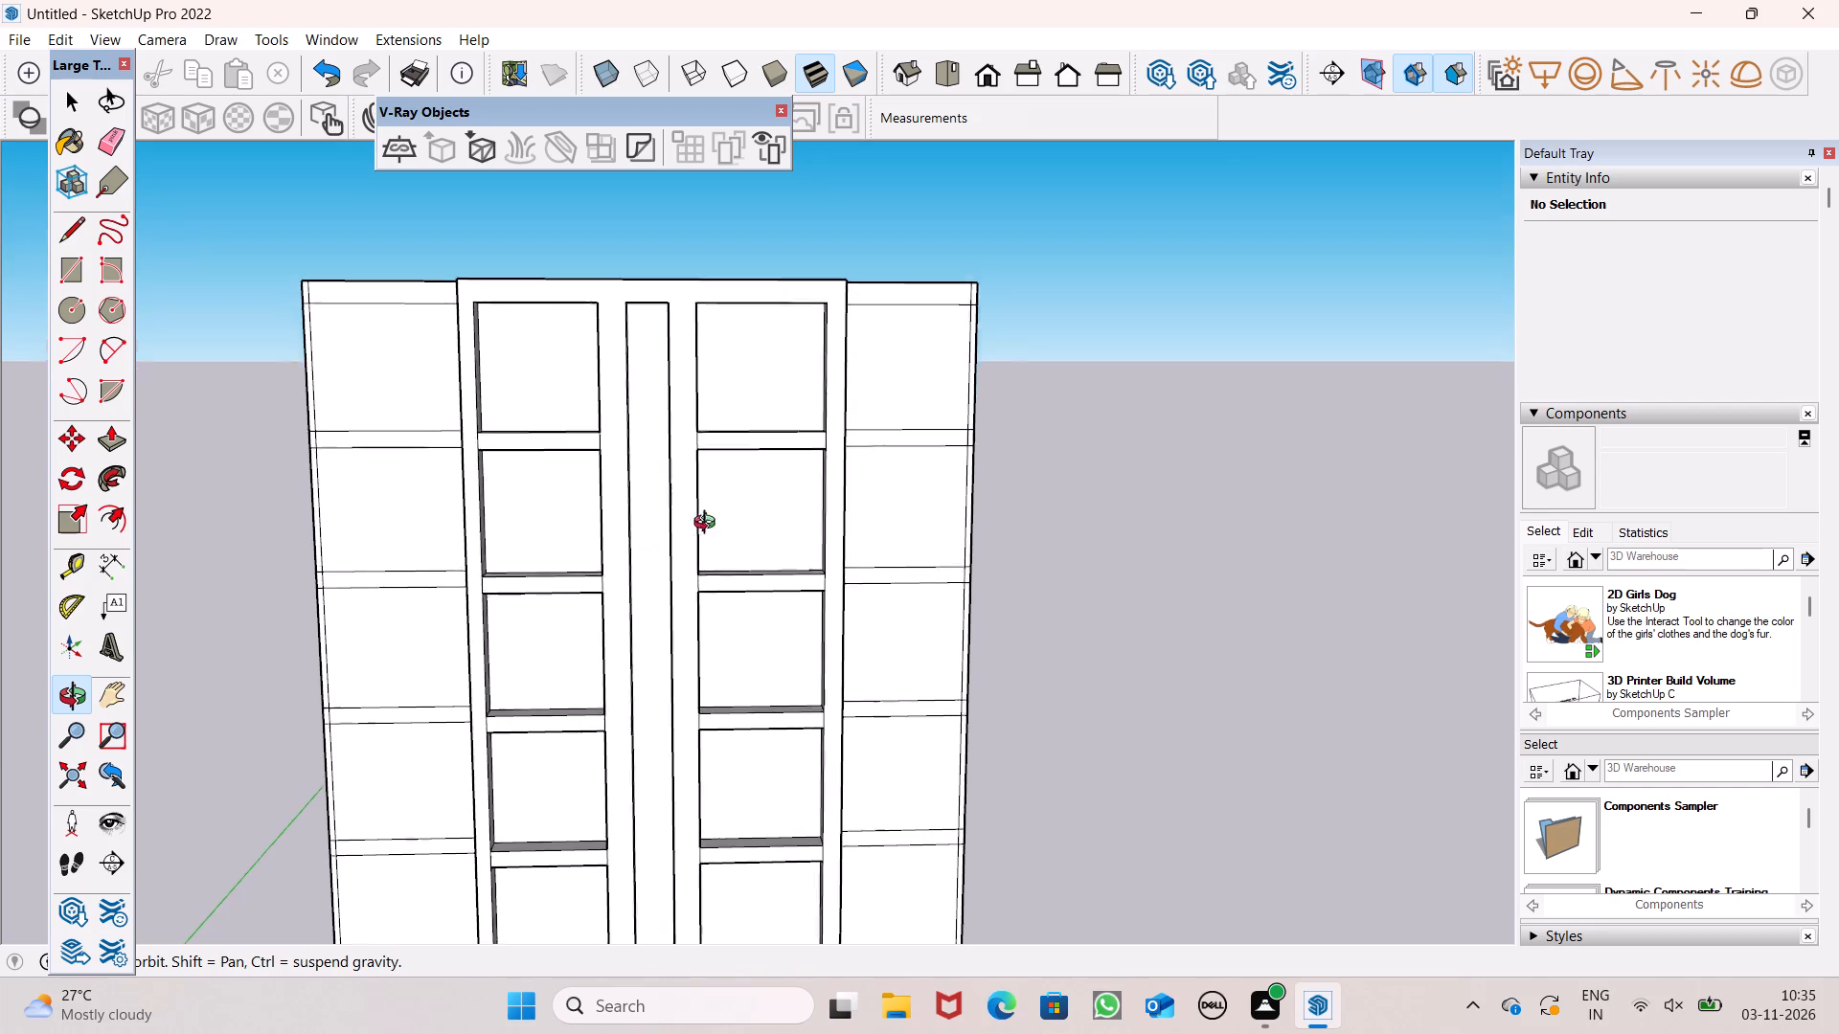
pyautogui.moveTo(709, 525); pyautogui.dragTo(854, 587, button='middle')
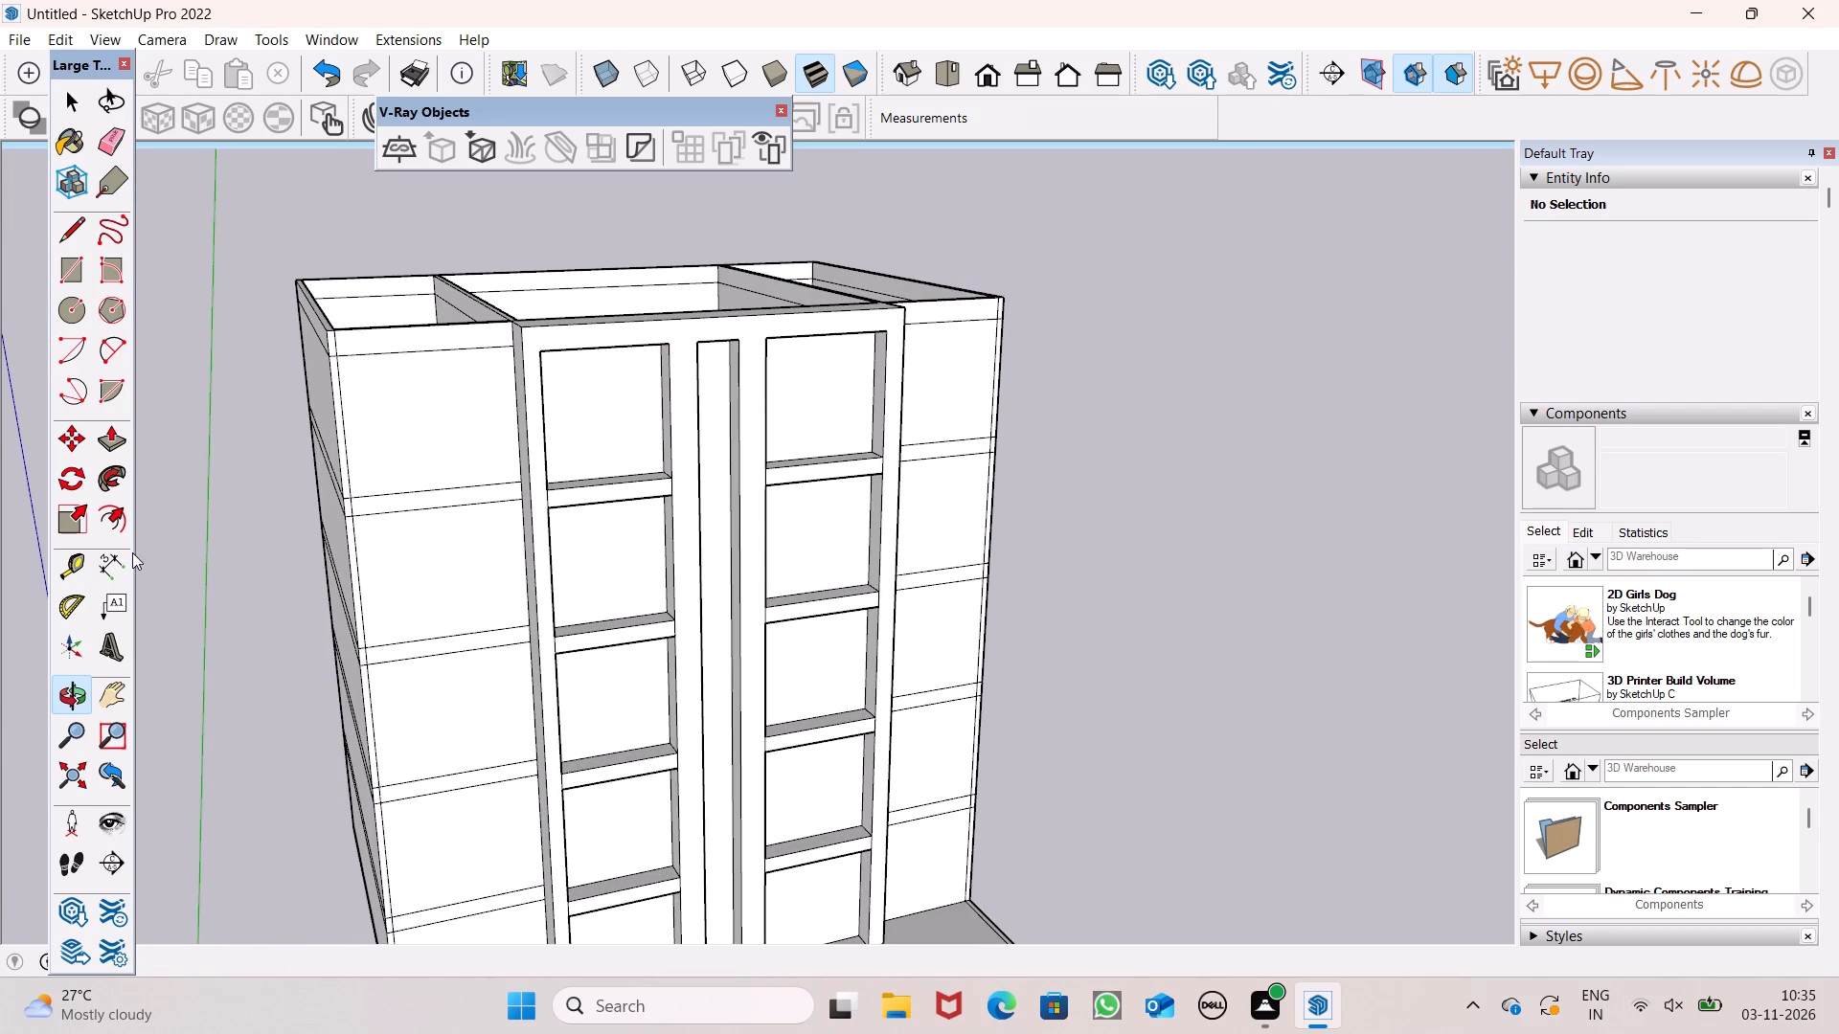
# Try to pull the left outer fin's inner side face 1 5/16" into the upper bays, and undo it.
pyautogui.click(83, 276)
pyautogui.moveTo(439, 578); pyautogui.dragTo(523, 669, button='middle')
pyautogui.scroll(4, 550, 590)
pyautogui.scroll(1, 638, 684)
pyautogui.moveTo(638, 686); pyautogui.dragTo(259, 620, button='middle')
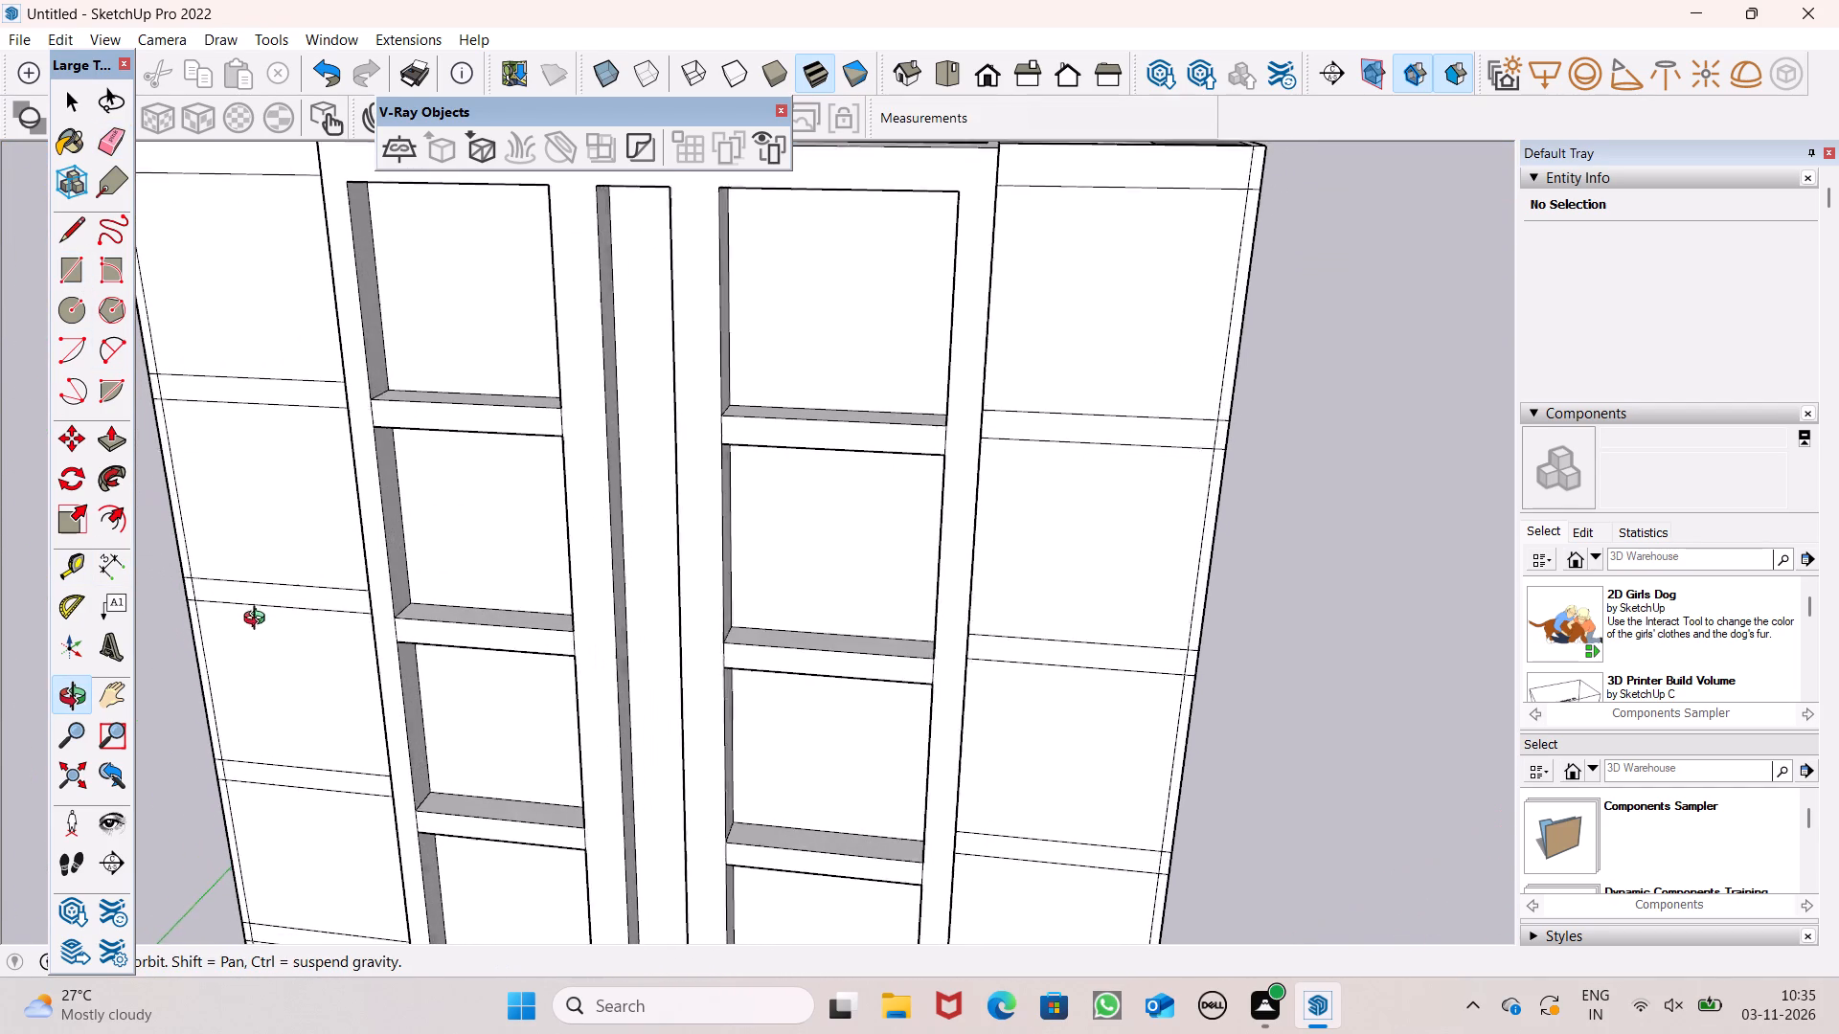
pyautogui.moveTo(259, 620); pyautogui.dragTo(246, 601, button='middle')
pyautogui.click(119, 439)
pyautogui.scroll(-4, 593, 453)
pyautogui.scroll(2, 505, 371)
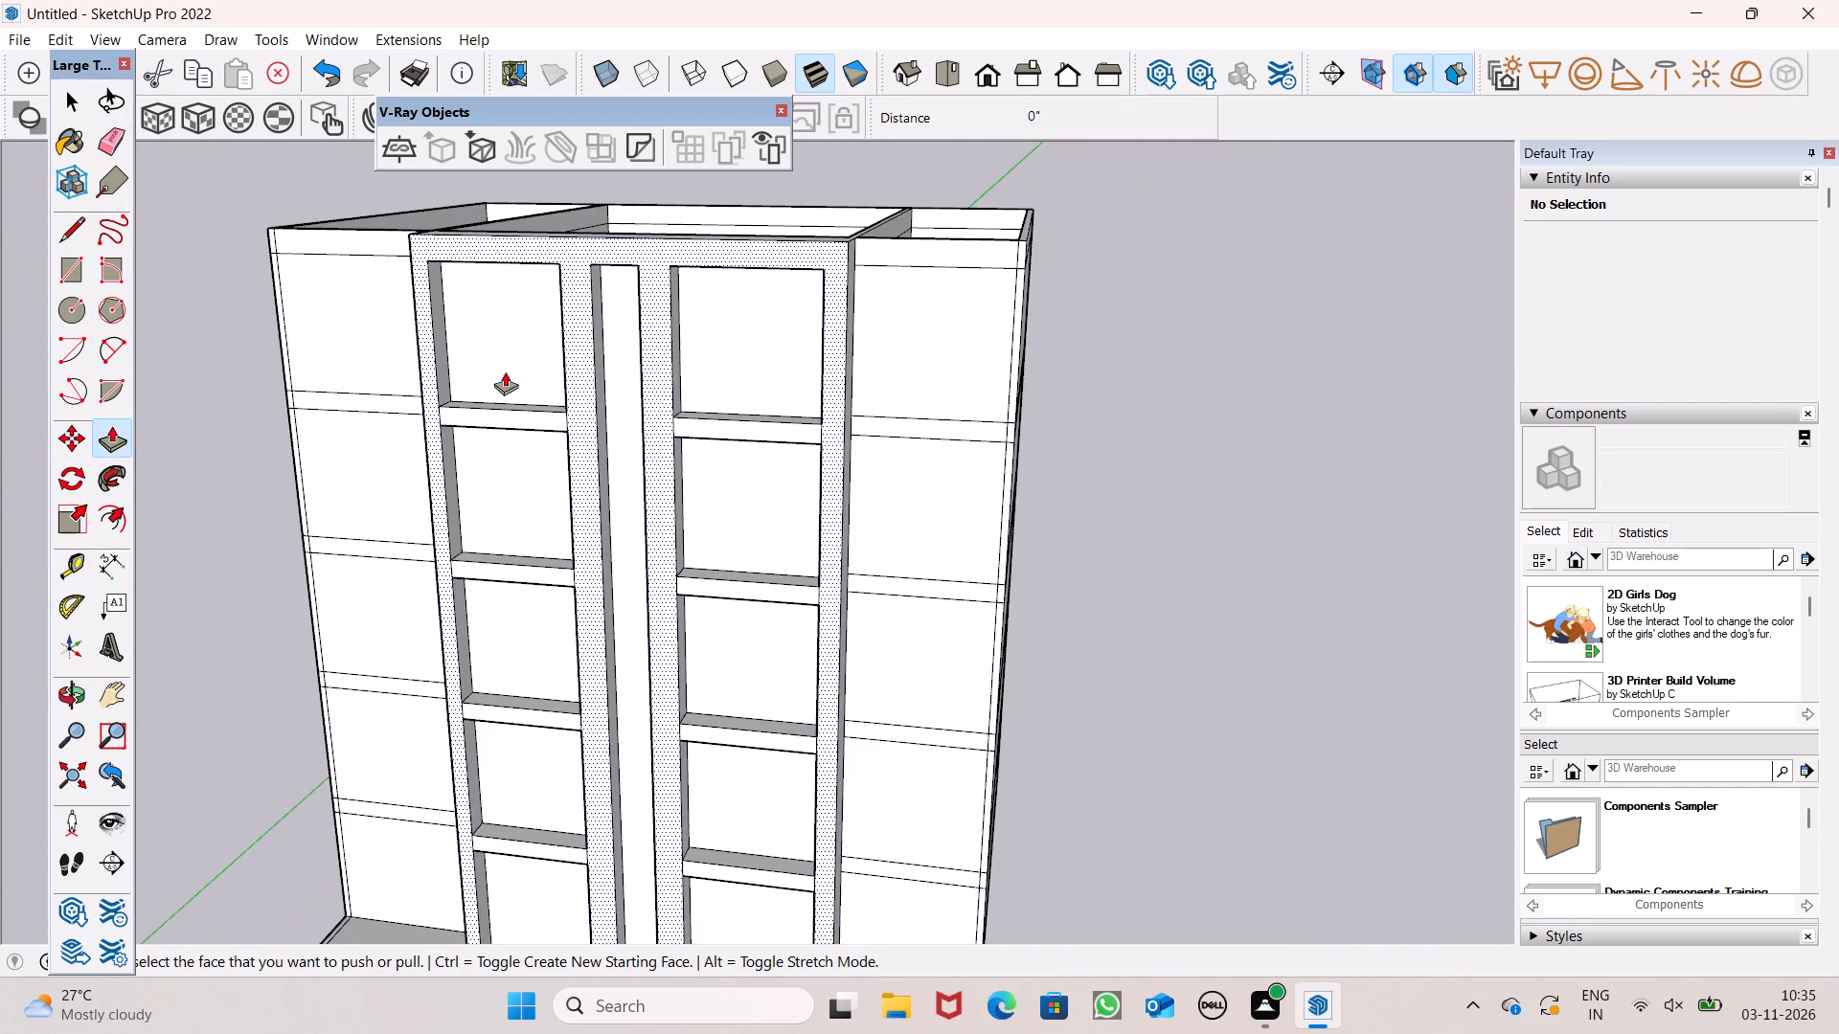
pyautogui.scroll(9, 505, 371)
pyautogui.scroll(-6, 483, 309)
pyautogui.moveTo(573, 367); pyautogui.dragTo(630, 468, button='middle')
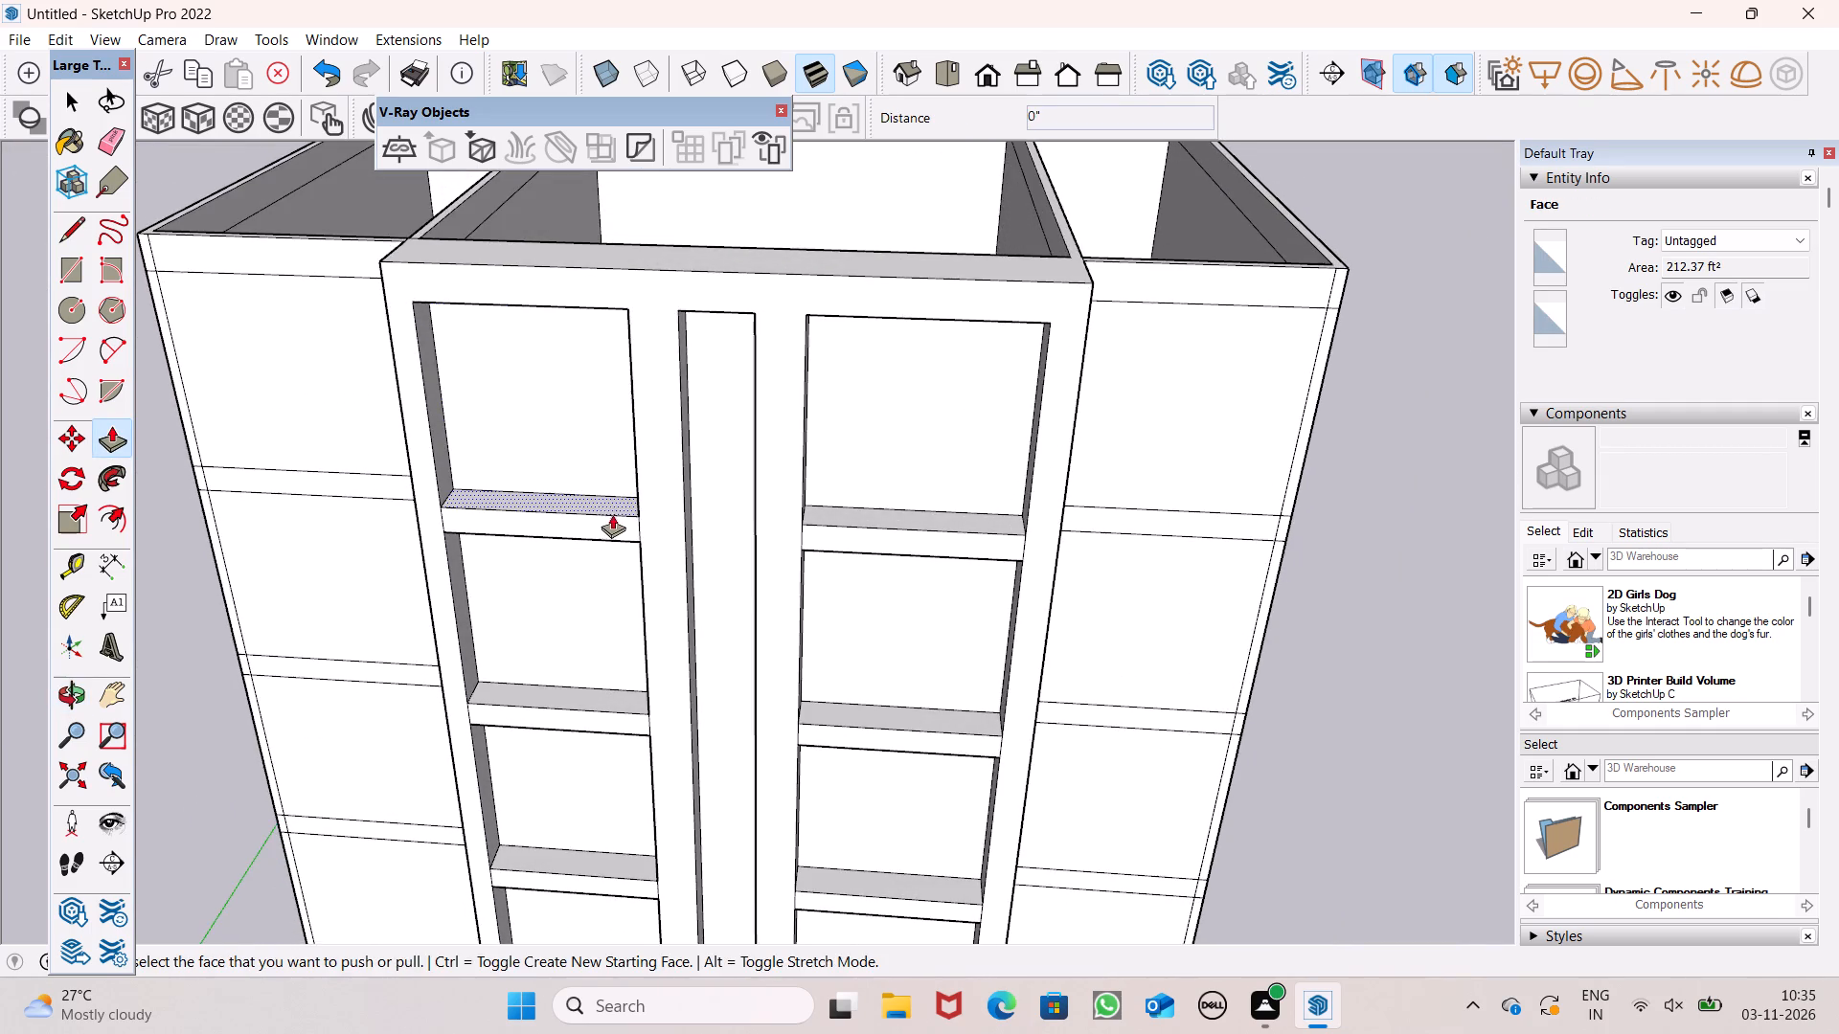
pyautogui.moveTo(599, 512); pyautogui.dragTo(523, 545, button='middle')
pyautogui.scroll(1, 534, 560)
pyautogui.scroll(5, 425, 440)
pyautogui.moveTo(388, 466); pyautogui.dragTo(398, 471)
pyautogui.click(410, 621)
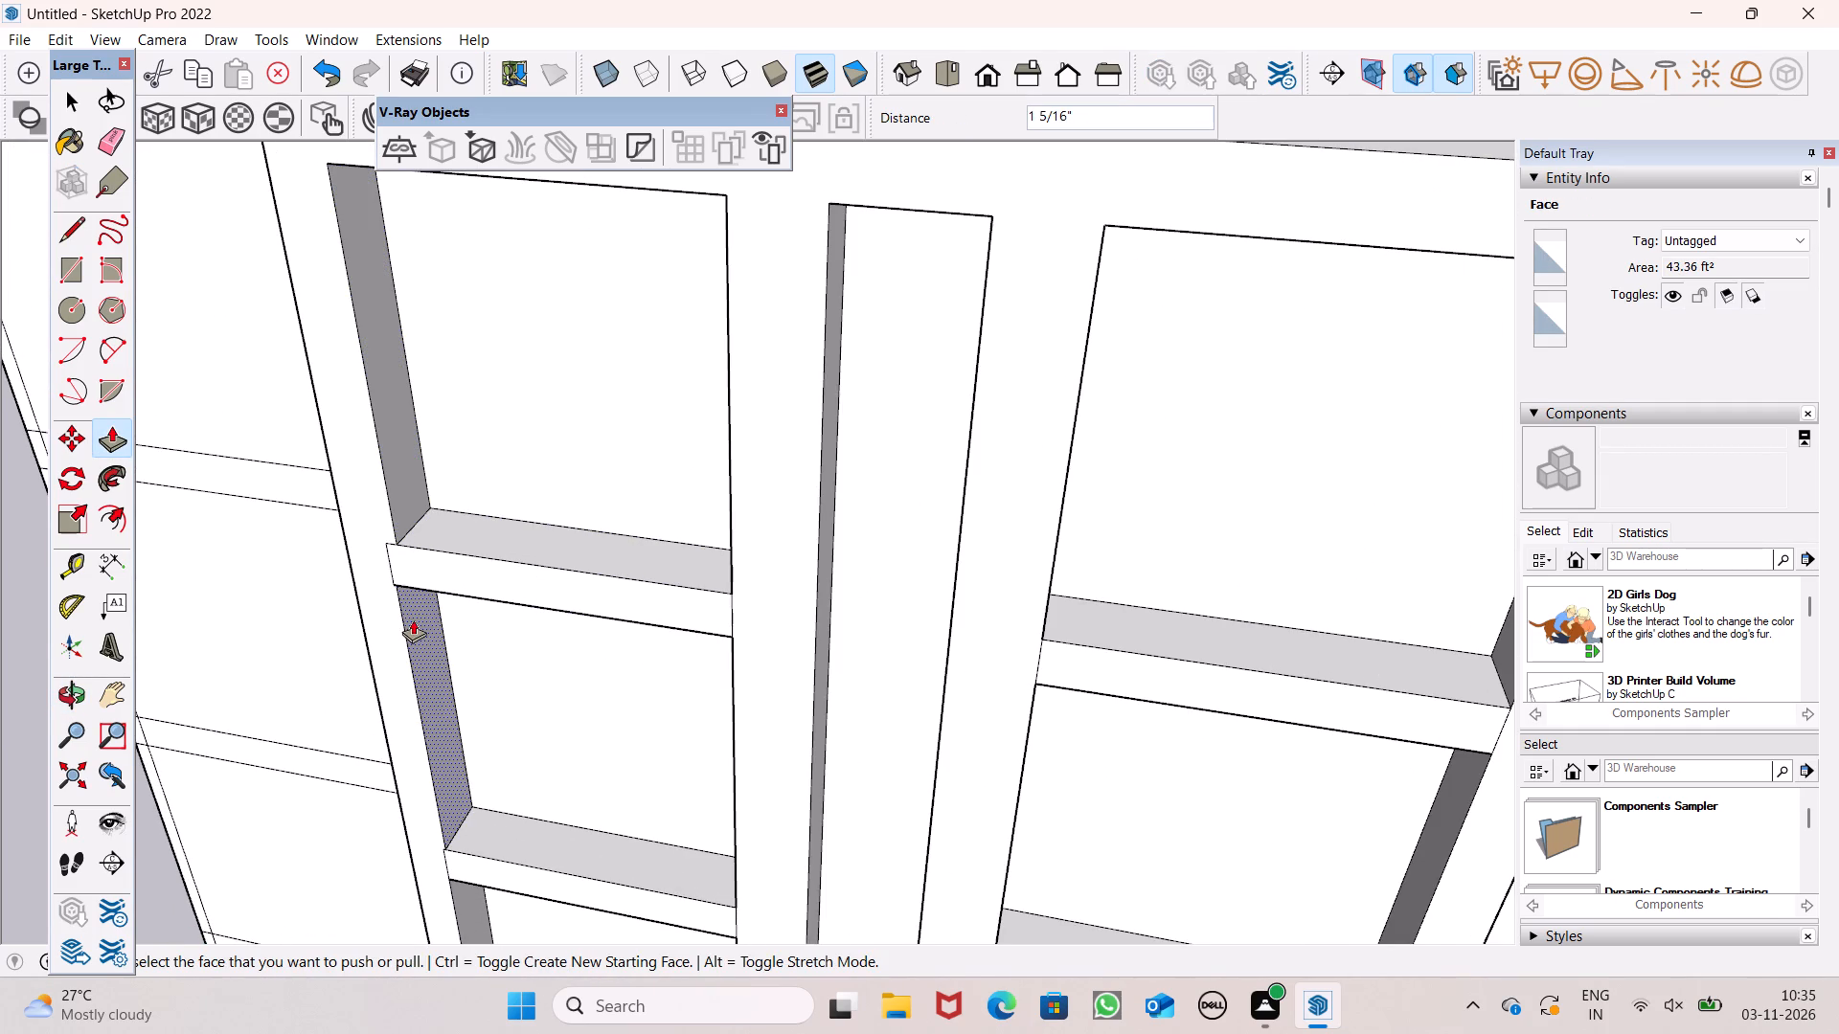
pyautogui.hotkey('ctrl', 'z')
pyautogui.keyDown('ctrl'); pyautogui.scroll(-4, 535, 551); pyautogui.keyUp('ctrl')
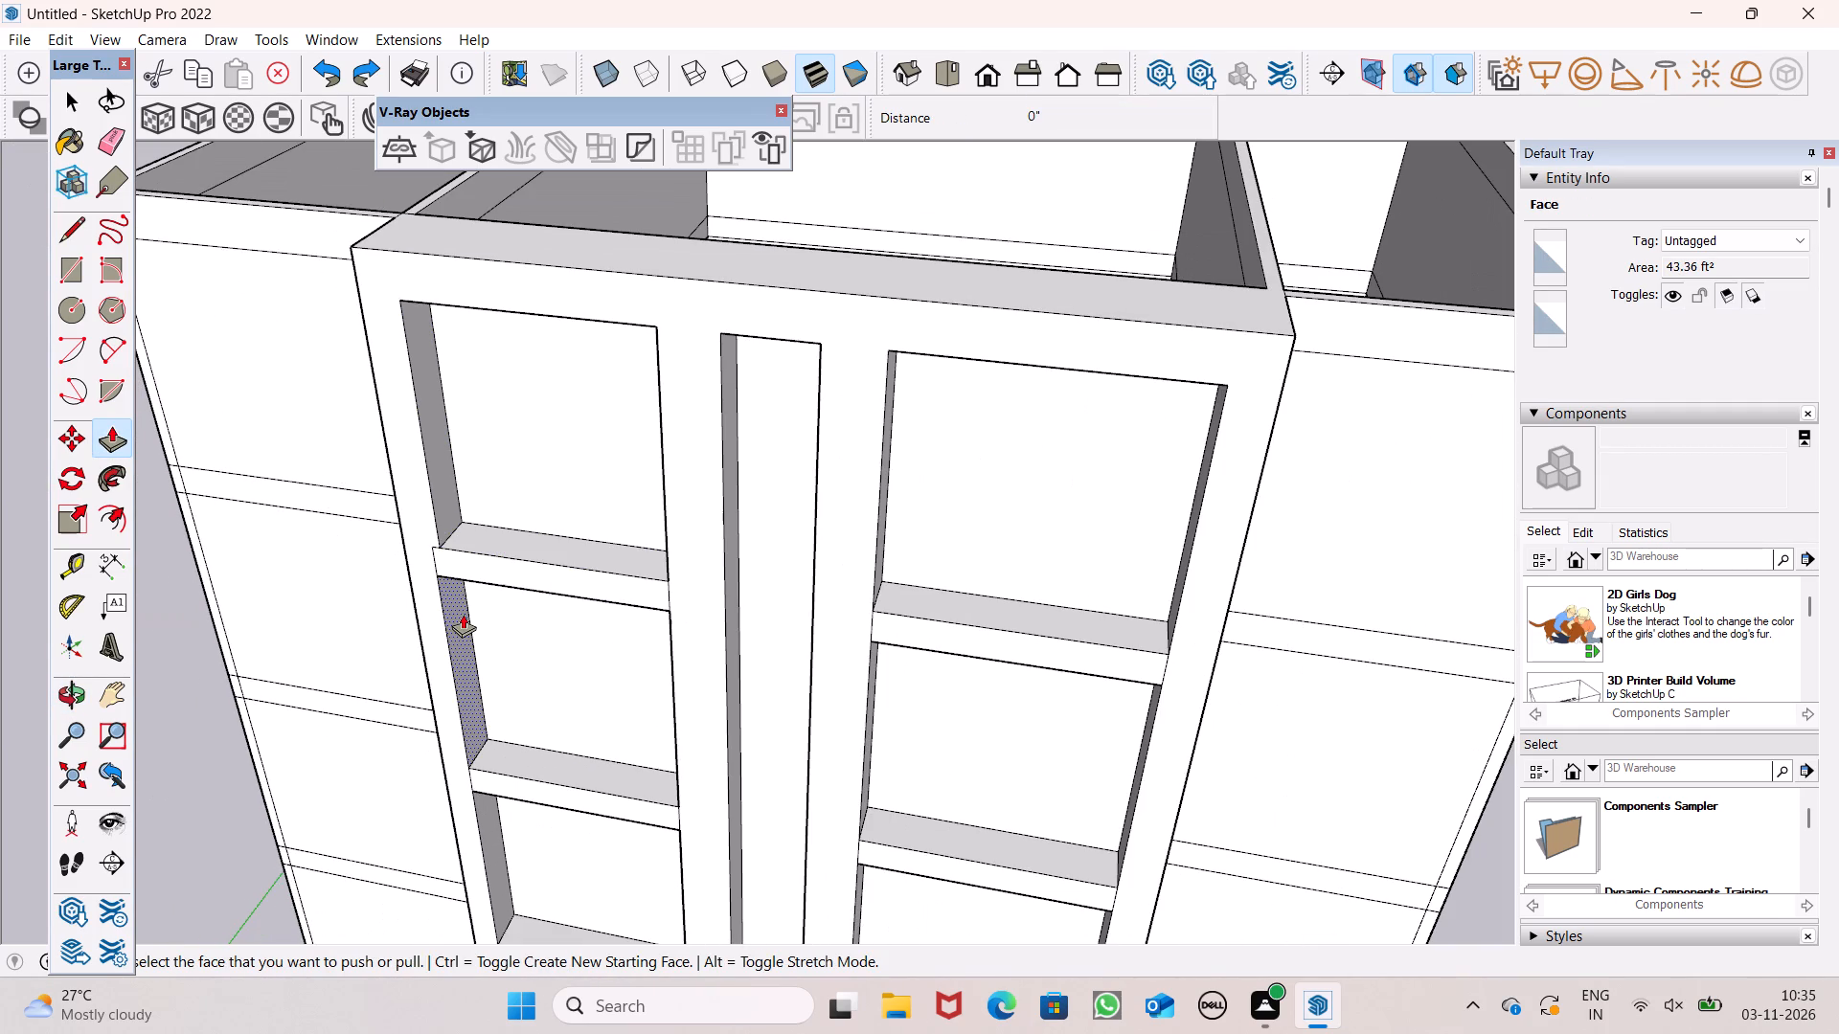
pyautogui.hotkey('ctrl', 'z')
# Pull the left outer fin's inner side face 7 3/4" into the bay at the top two levels.
pyautogui.scroll(-4, 482, 580)
pyautogui.moveTo(473, 607); pyautogui.dragTo(450, 641, button='middle')
pyautogui.hscroll(8, 430, 714)
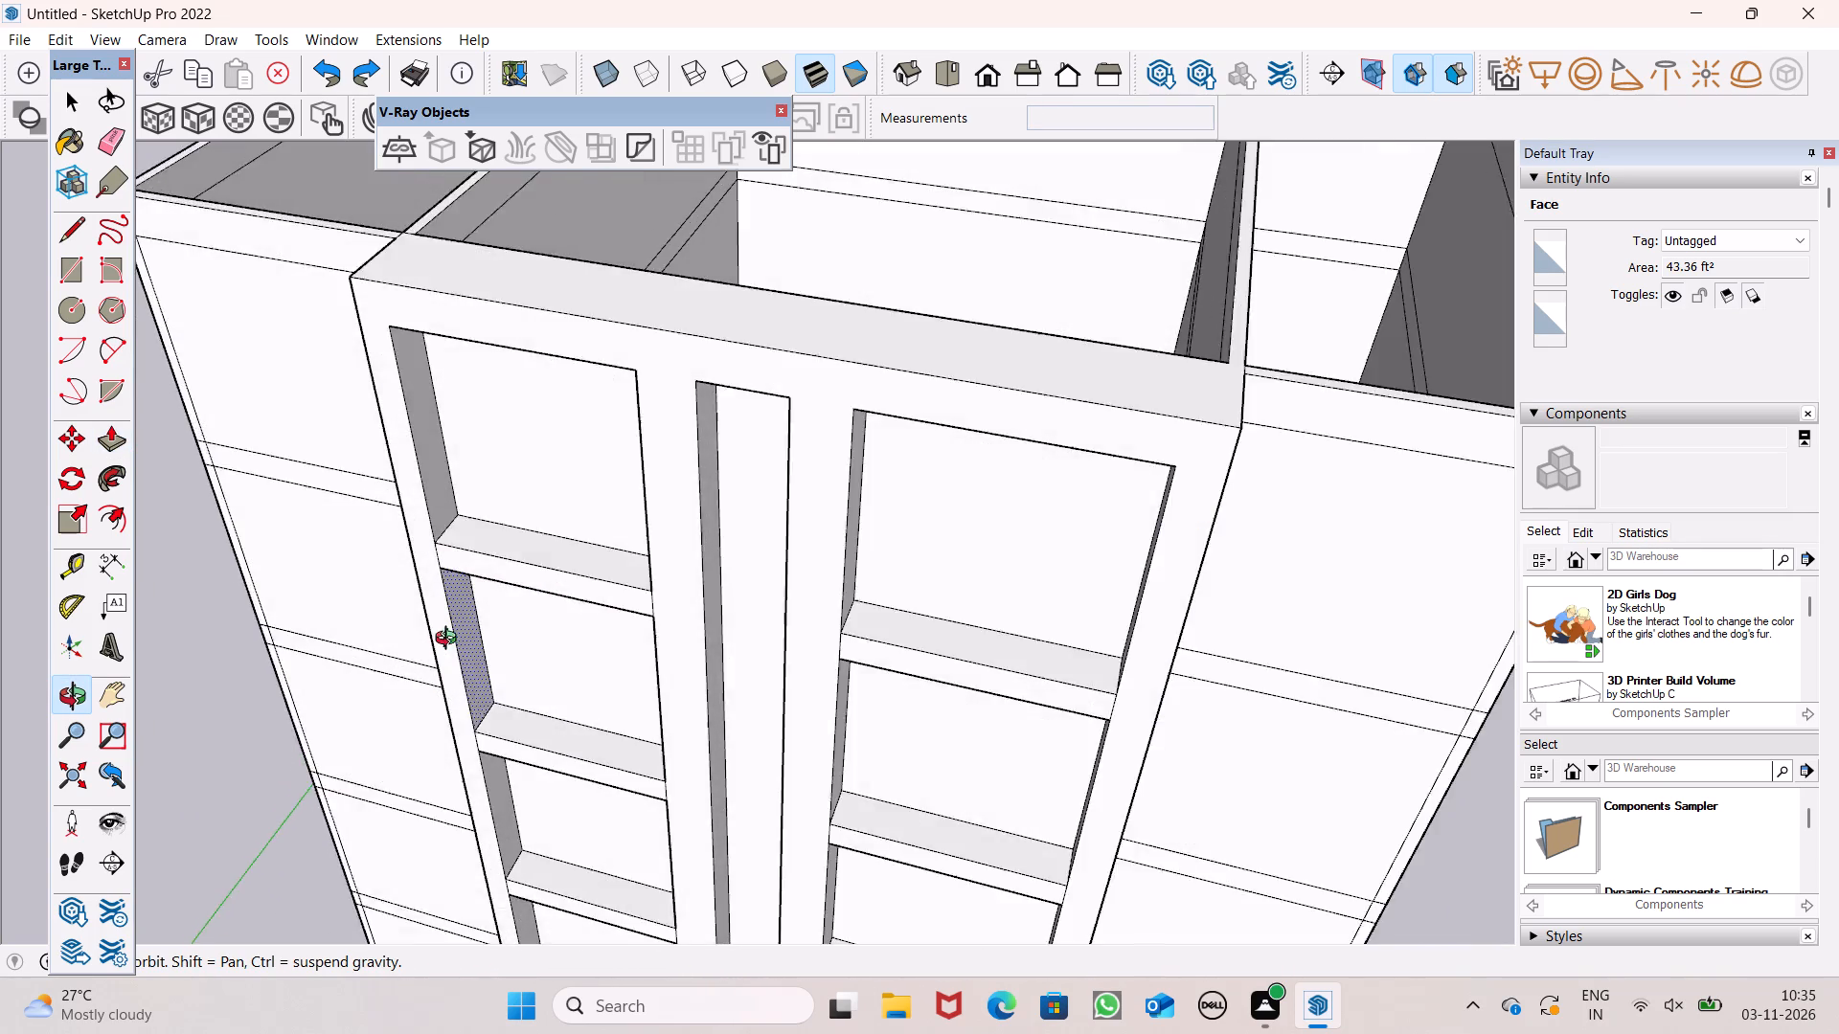
pyautogui.moveTo(450, 641); pyautogui.dragTo(457, 611, button='middle')
pyautogui.scroll(1, 474, 570)
pyautogui.hscroll(6, 474, 570)
pyautogui.scroll(1, 474, 568)
pyautogui.hscroll(1, 474, 568)
pyautogui.scroll(1, 478, 565)
pyautogui.hscroll(1, 478, 565)
pyautogui.scroll(2, 439, 457)
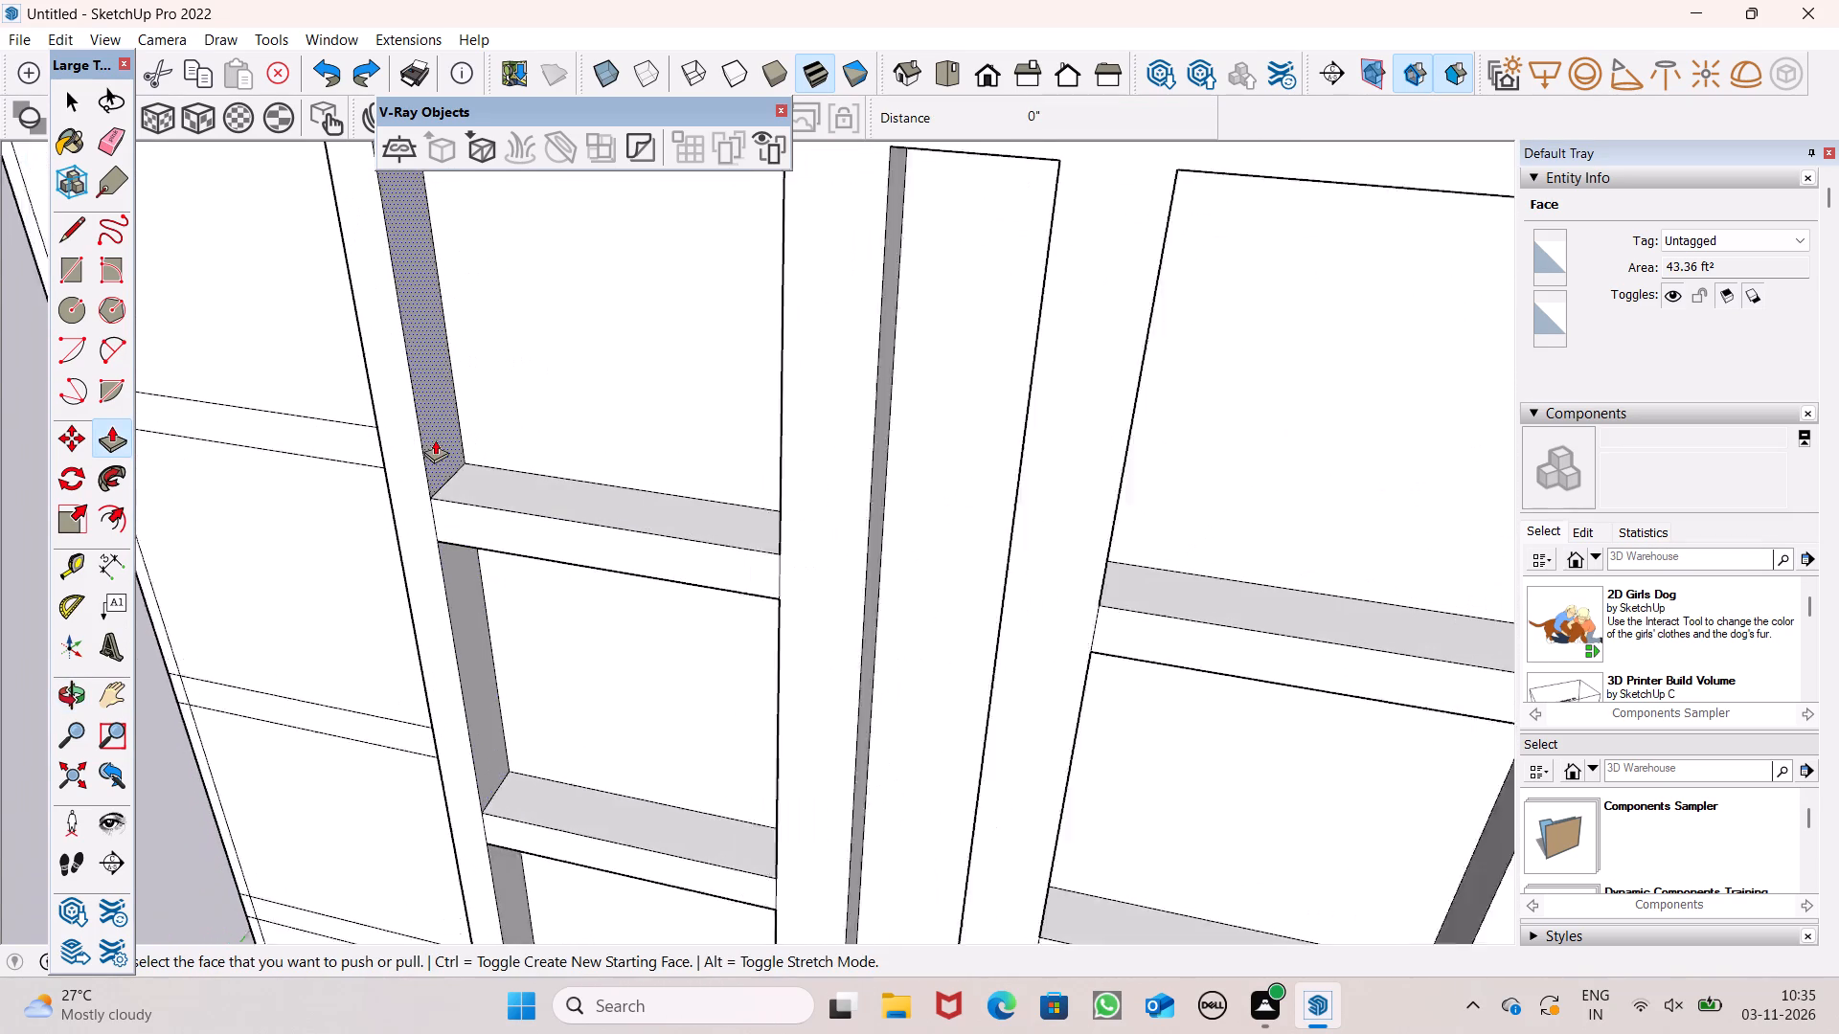
pyautogui.scroll(2, 435, 439)
pyautogui.moveTo(435, 439); pyautogui.dragTo(443, 518)
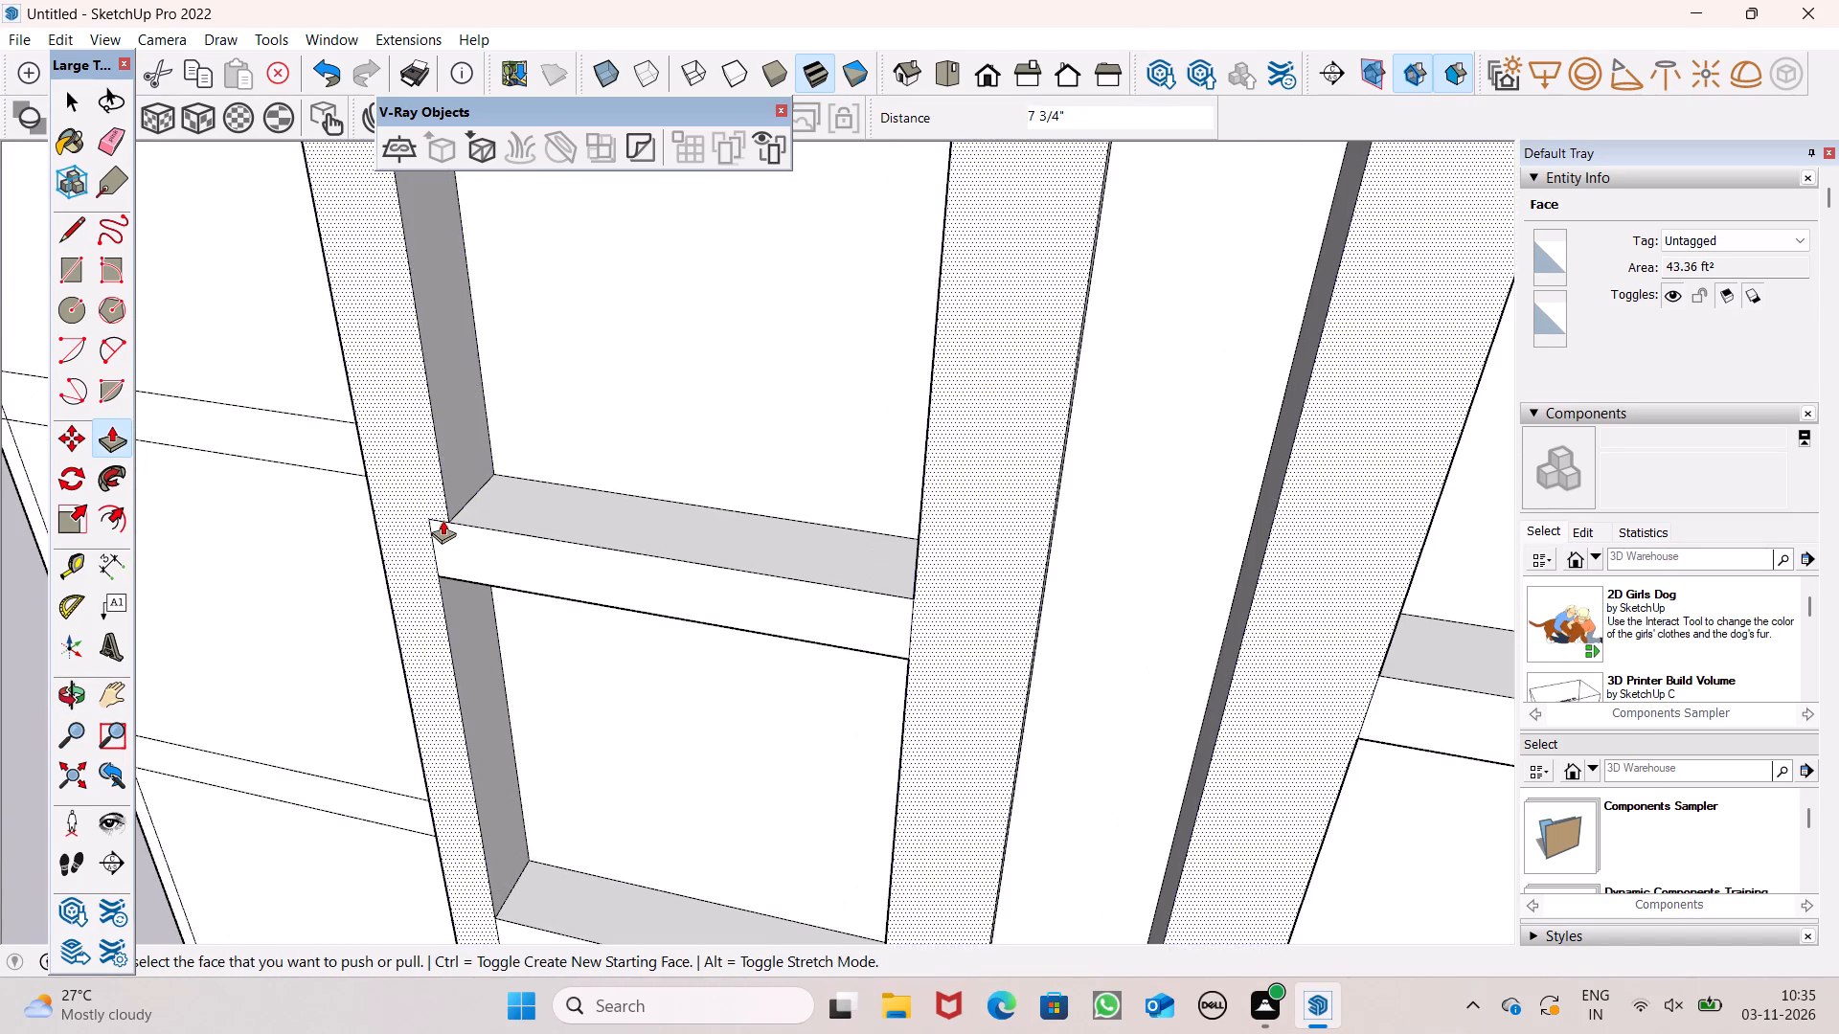
pyautogui.moveTo(446, 626); pyautogui.dragTo(438, 489)
pyautogui.scroll(-3, 562, 359)
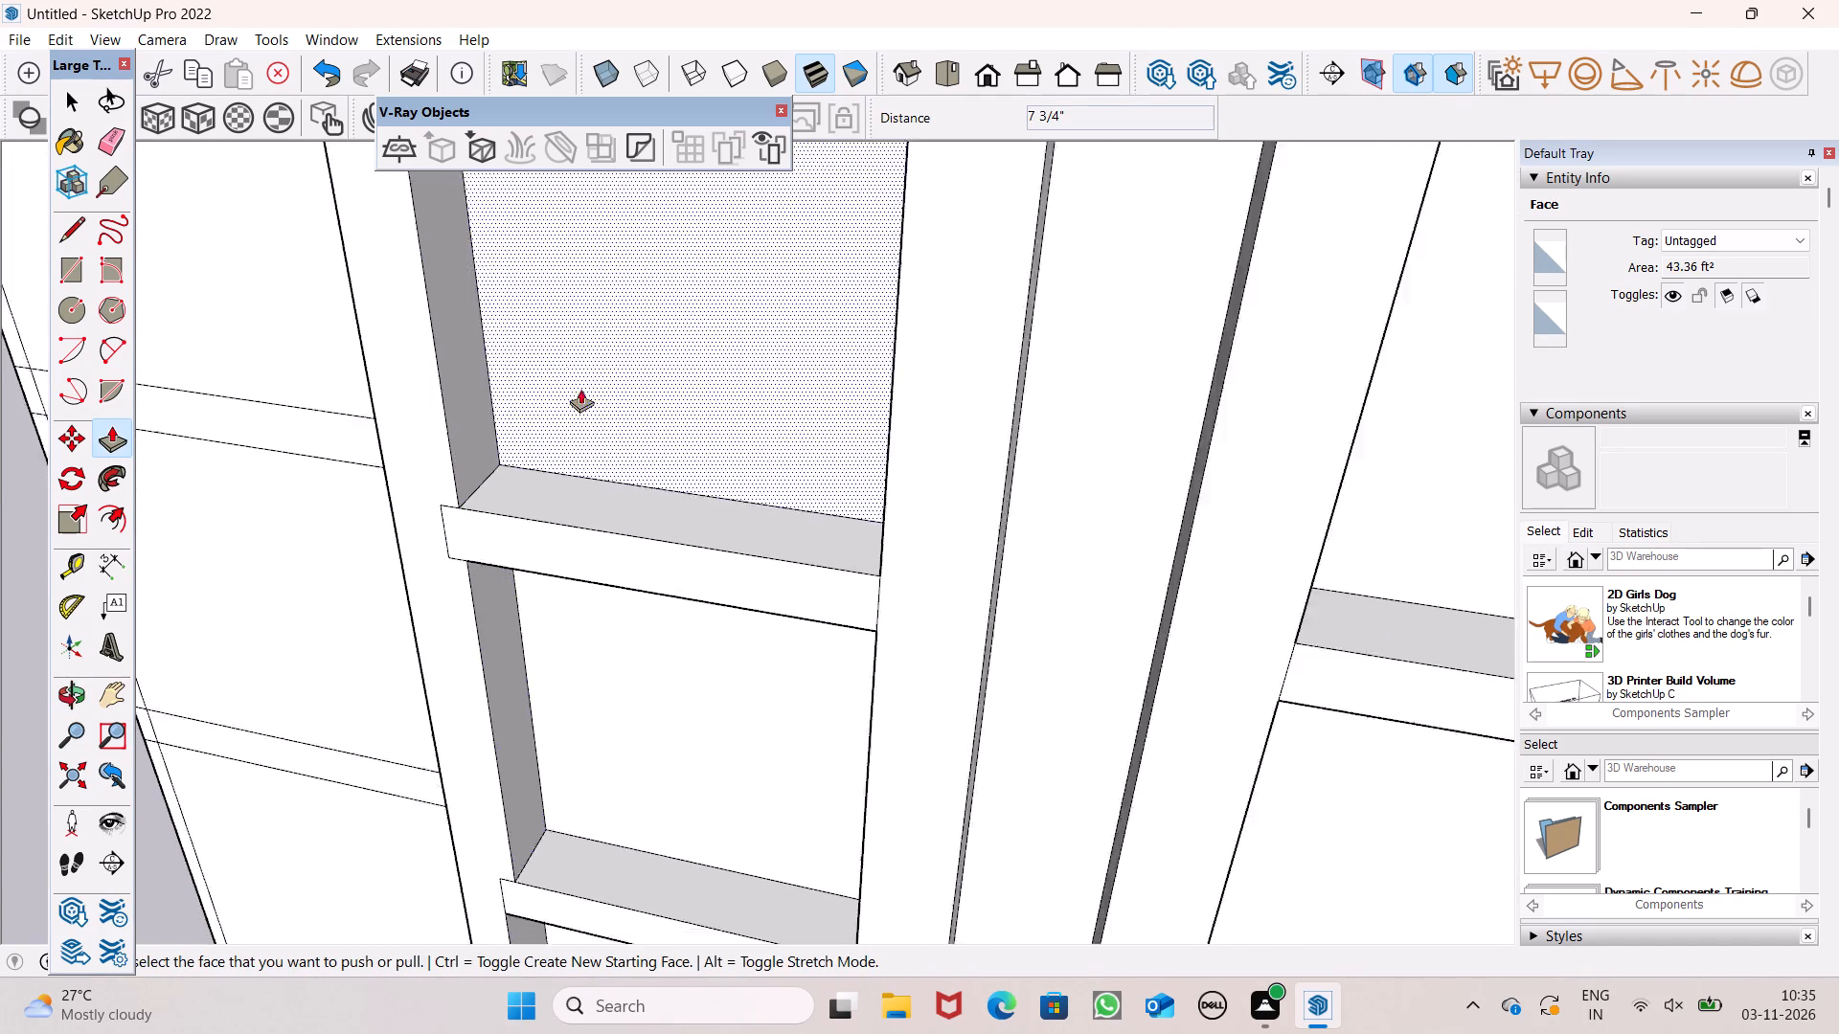
# Examine the widened upper part of the left fin against the remaining bays from the front and from above.
pyautogui.scroll(-5, 580, 389)
pyautogui.moveTo(645, 643); pyautogui.dragTo(708, 461, button='middle')
pyautogui.scroll(-11, 720, 509)
pyautogui.moveTo(707, 738); pyautogui.dragTo(798, 651, button='middle')
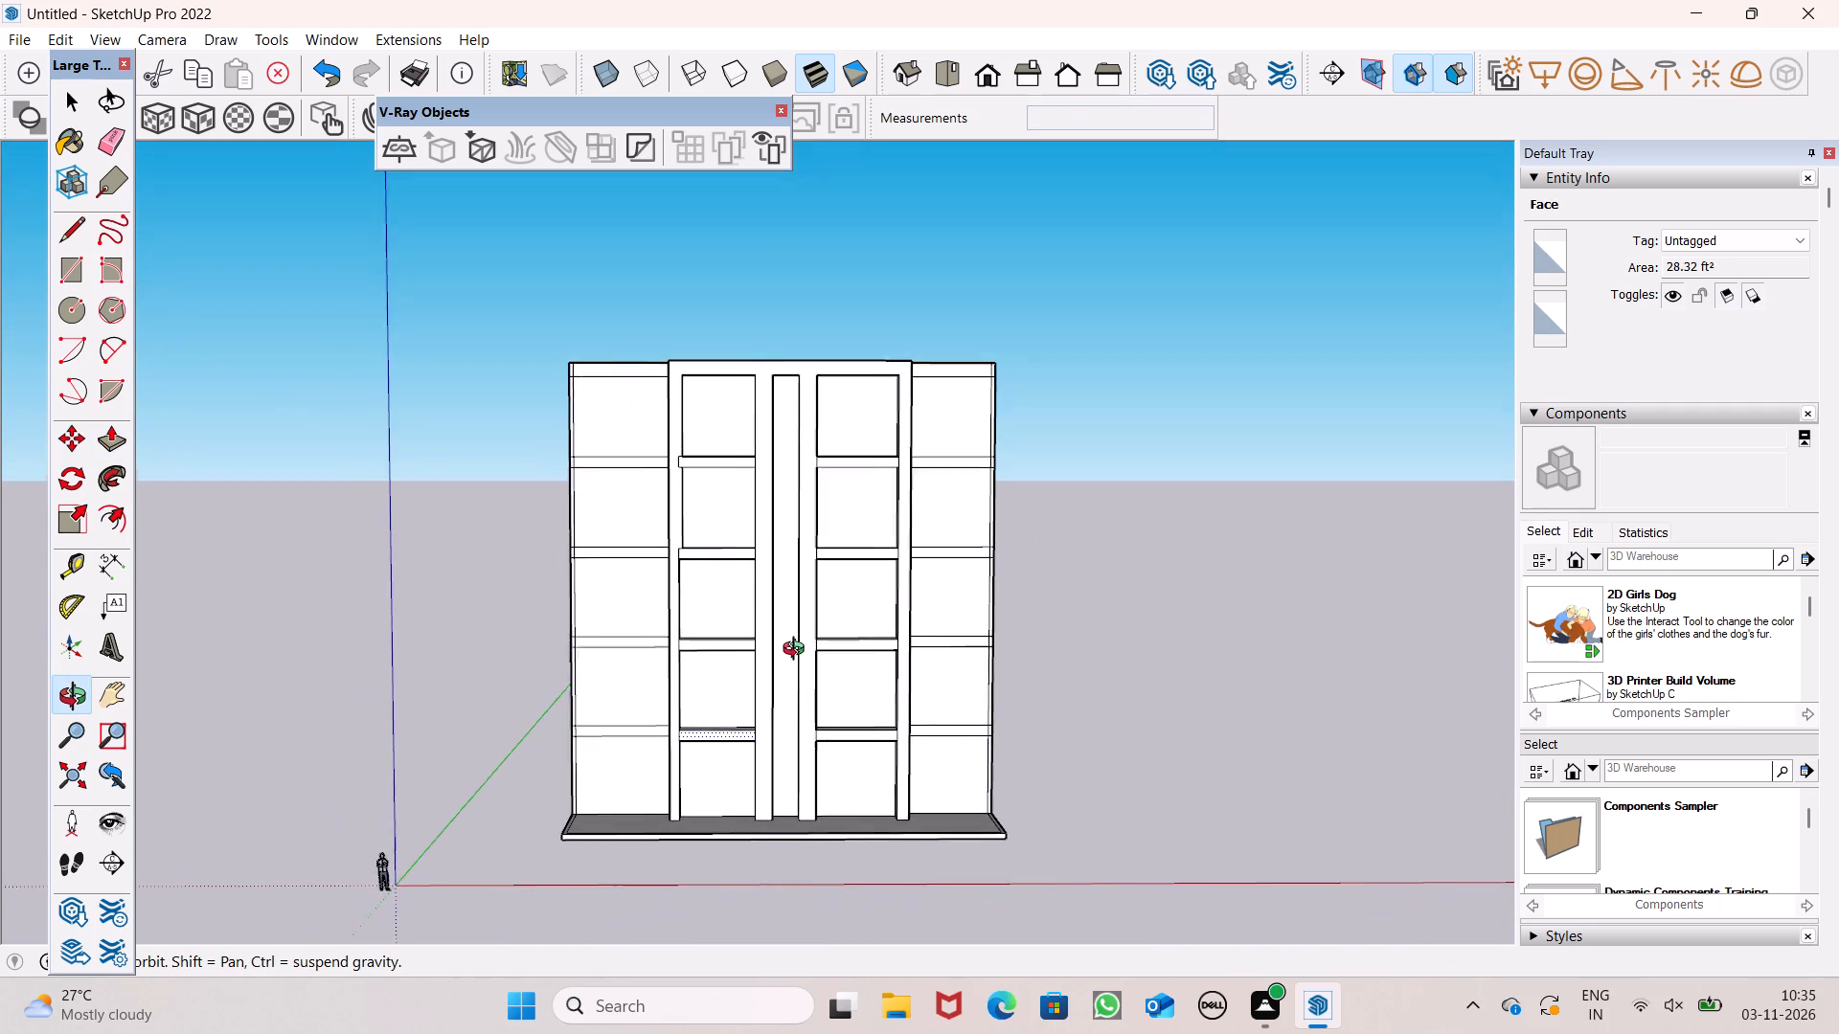
pyautogui.moveTo(798, 651); pyautogui.dragTo(784, 676, button='middle')
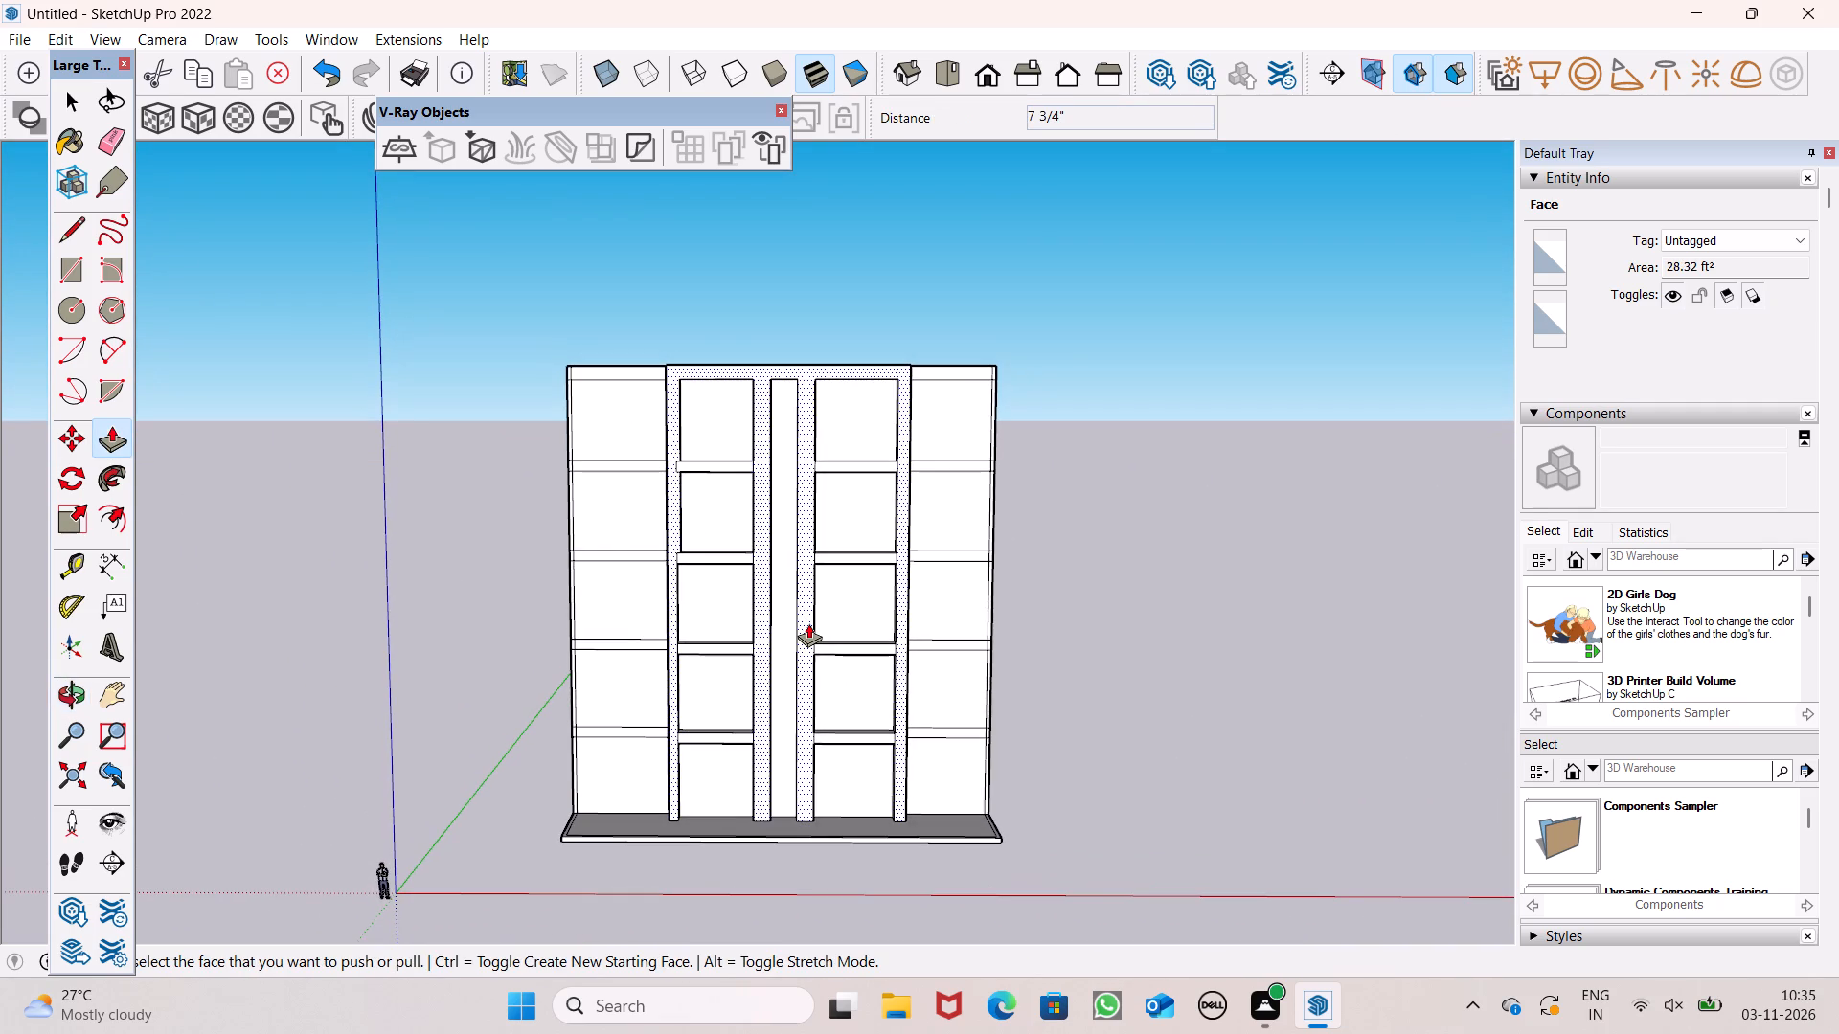
pyautogui.scroll(1, 715, 483)
pyautogui.scroll(2, 805, 421)
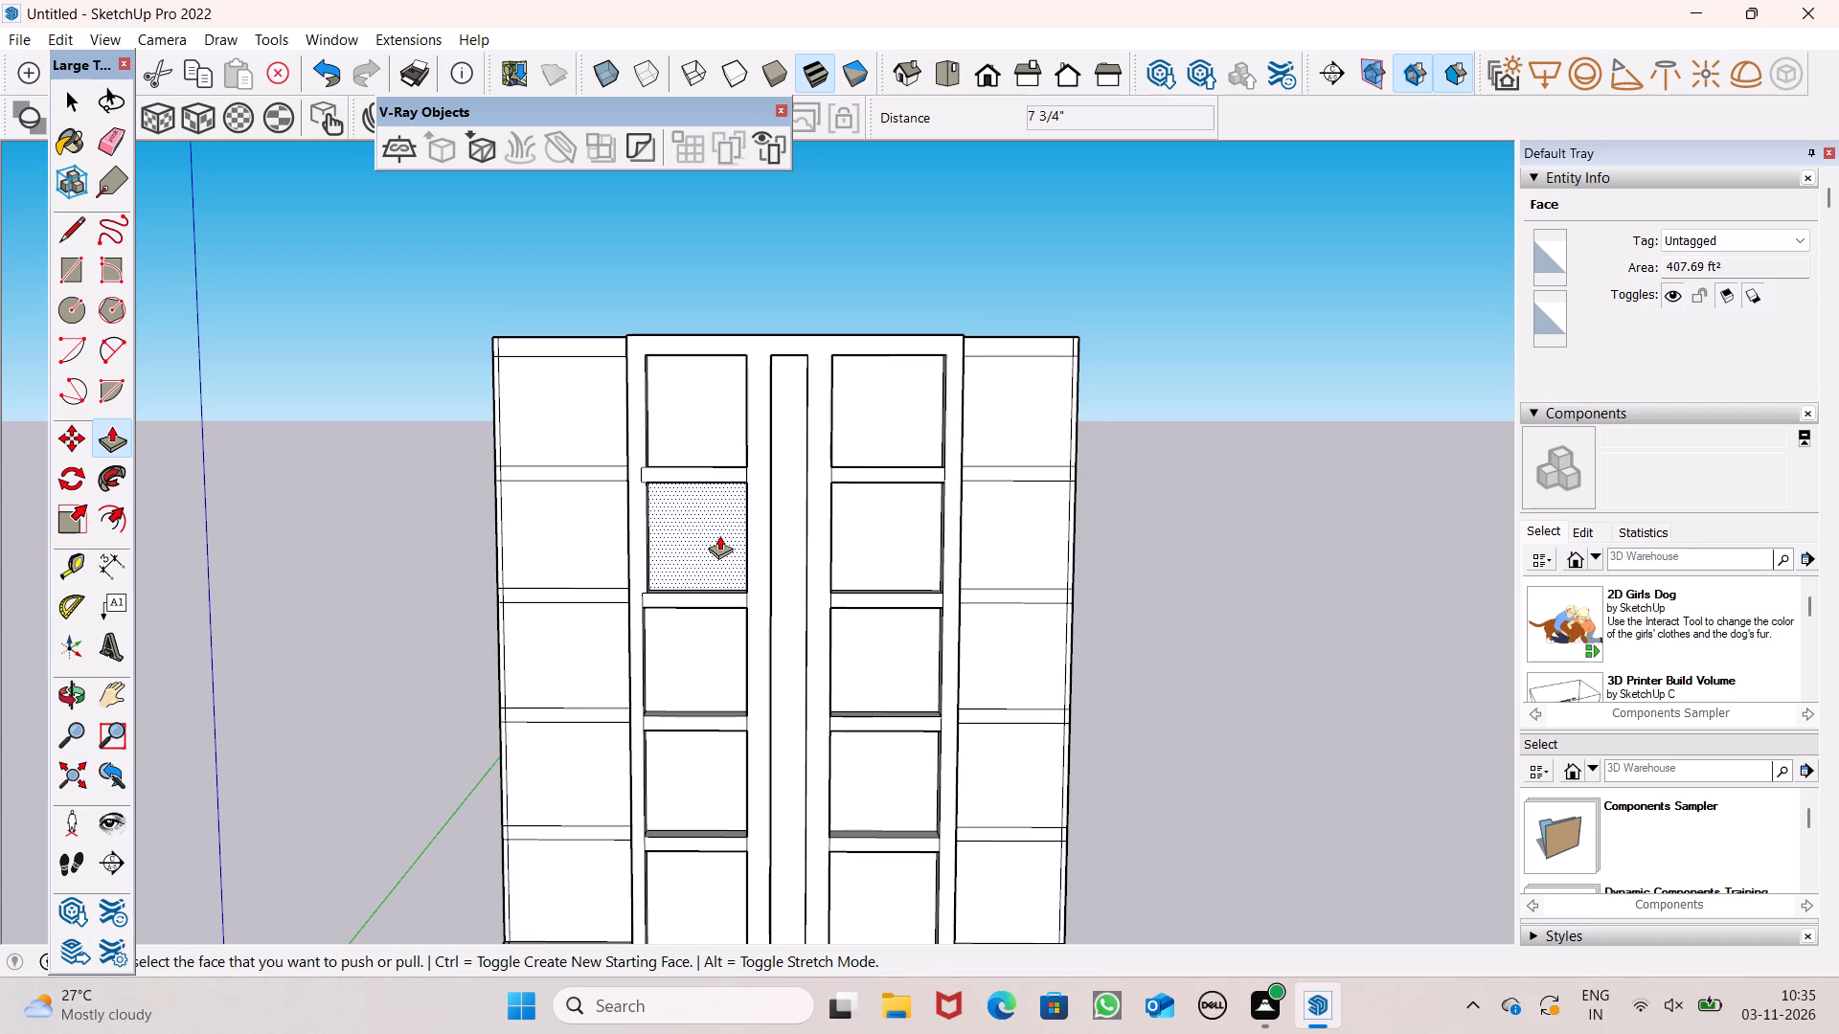
pyautogui.scroll(1, 719, 535)
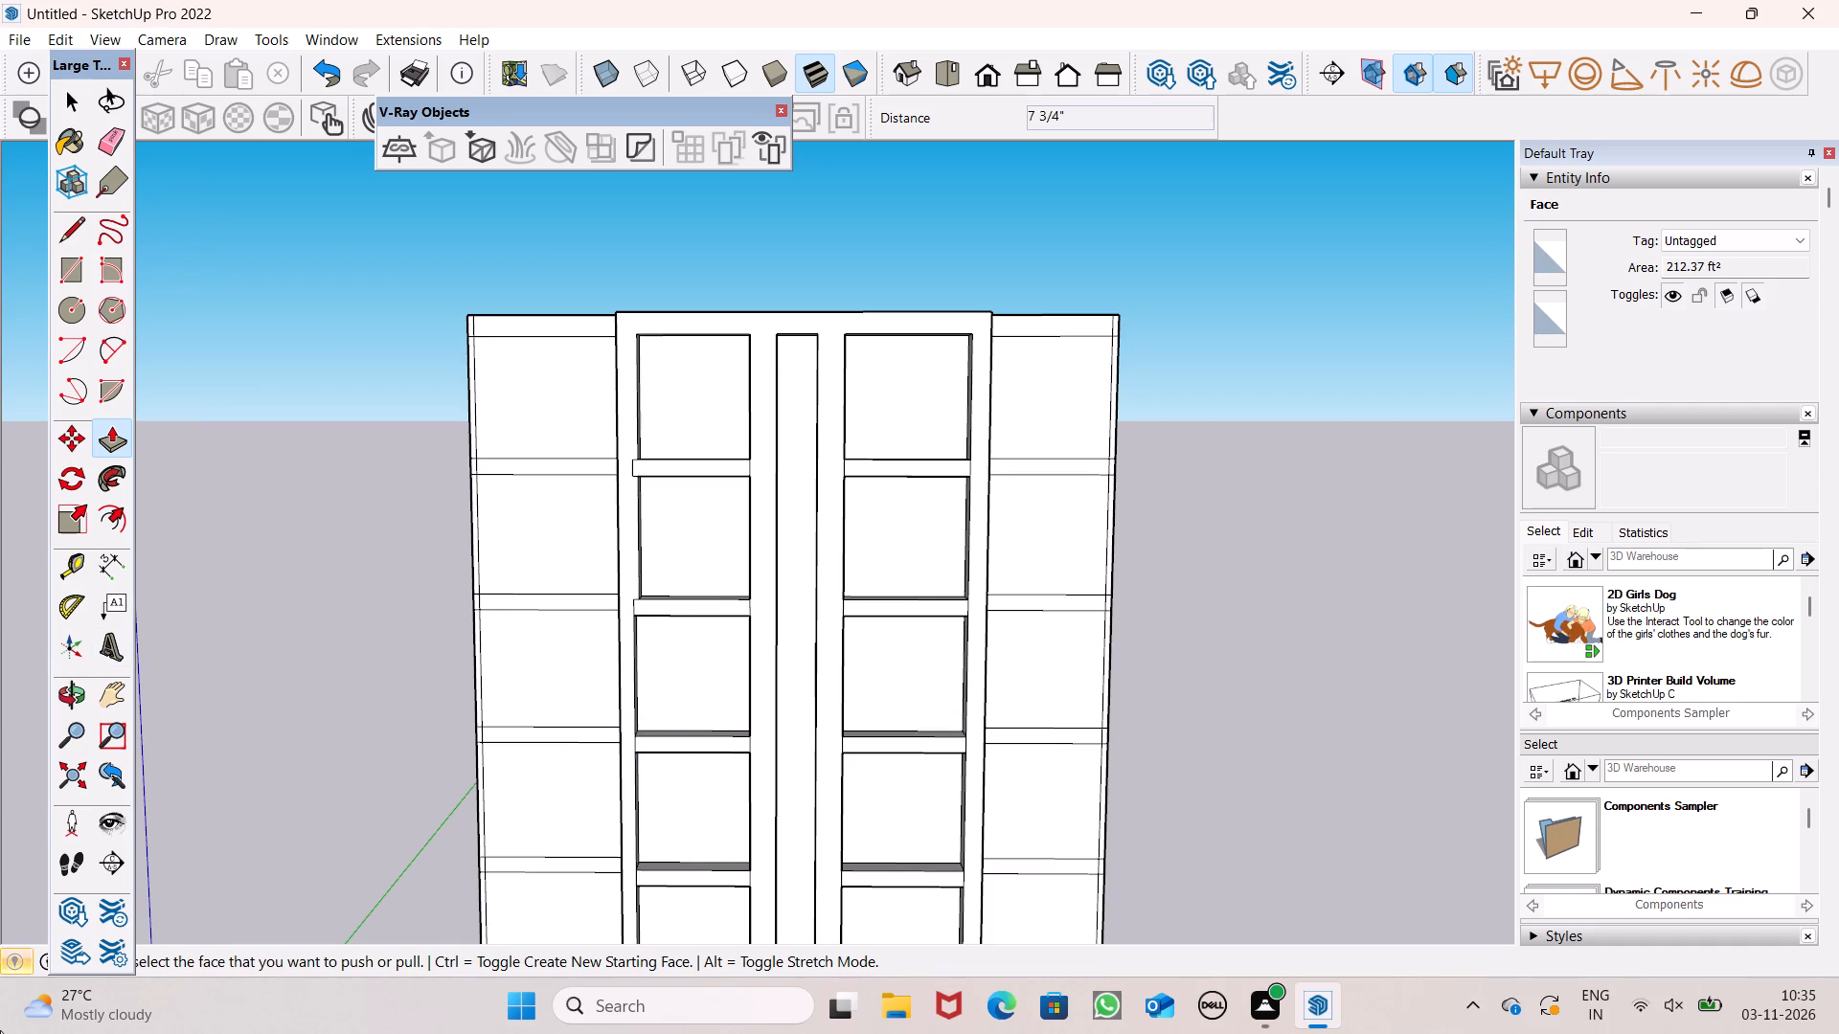
pyautogui.moveTo(738, 653); pyautogui.dragTo(548, 846, button='middle')
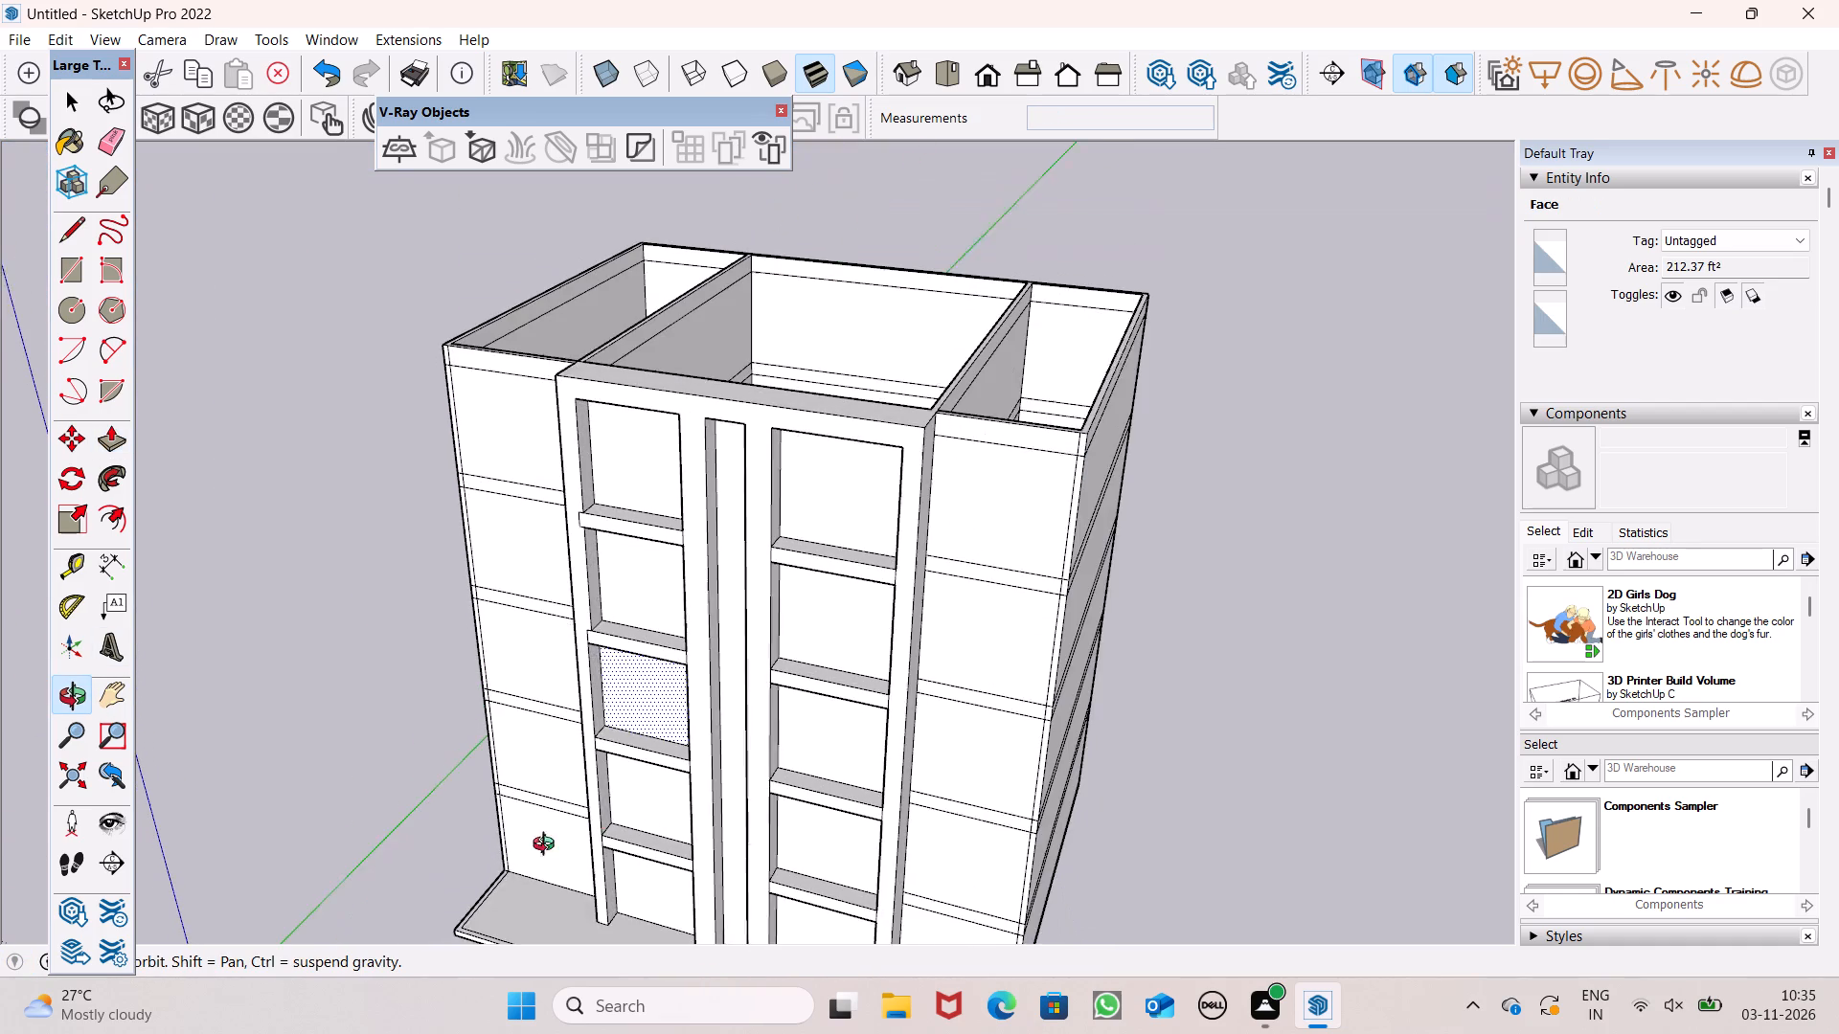
pyautogui.moveTo(548, 846); pyautogui.dragTo(548, 835, button='middle')
# Pull the left outer fin's inner side face 7 3/4" into the bay at the lower three levels.
pyautogui.scroll(1, 705, 660)
pyautogui.scroll(6, 622, 660)
pyautogui.scroll(7, 550, 630)
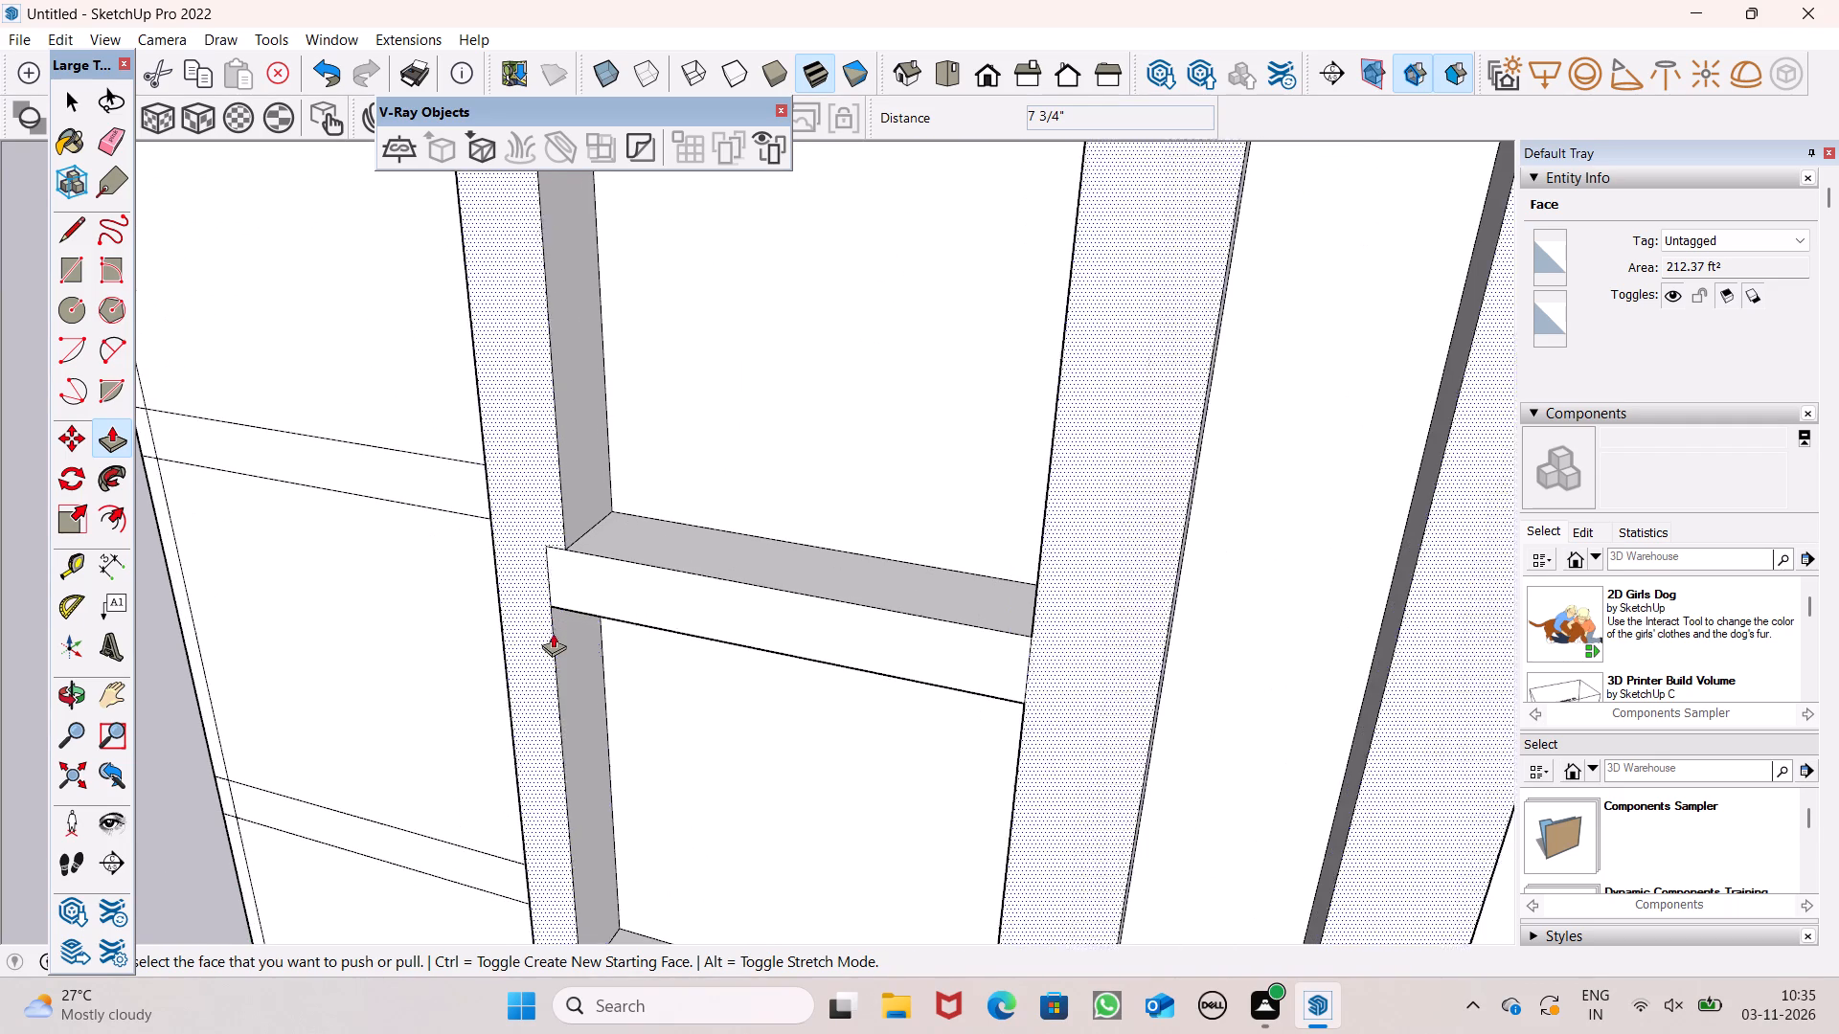
pyautogui.moveTo(571, 657); pyautogui.dragTo(566, 511)
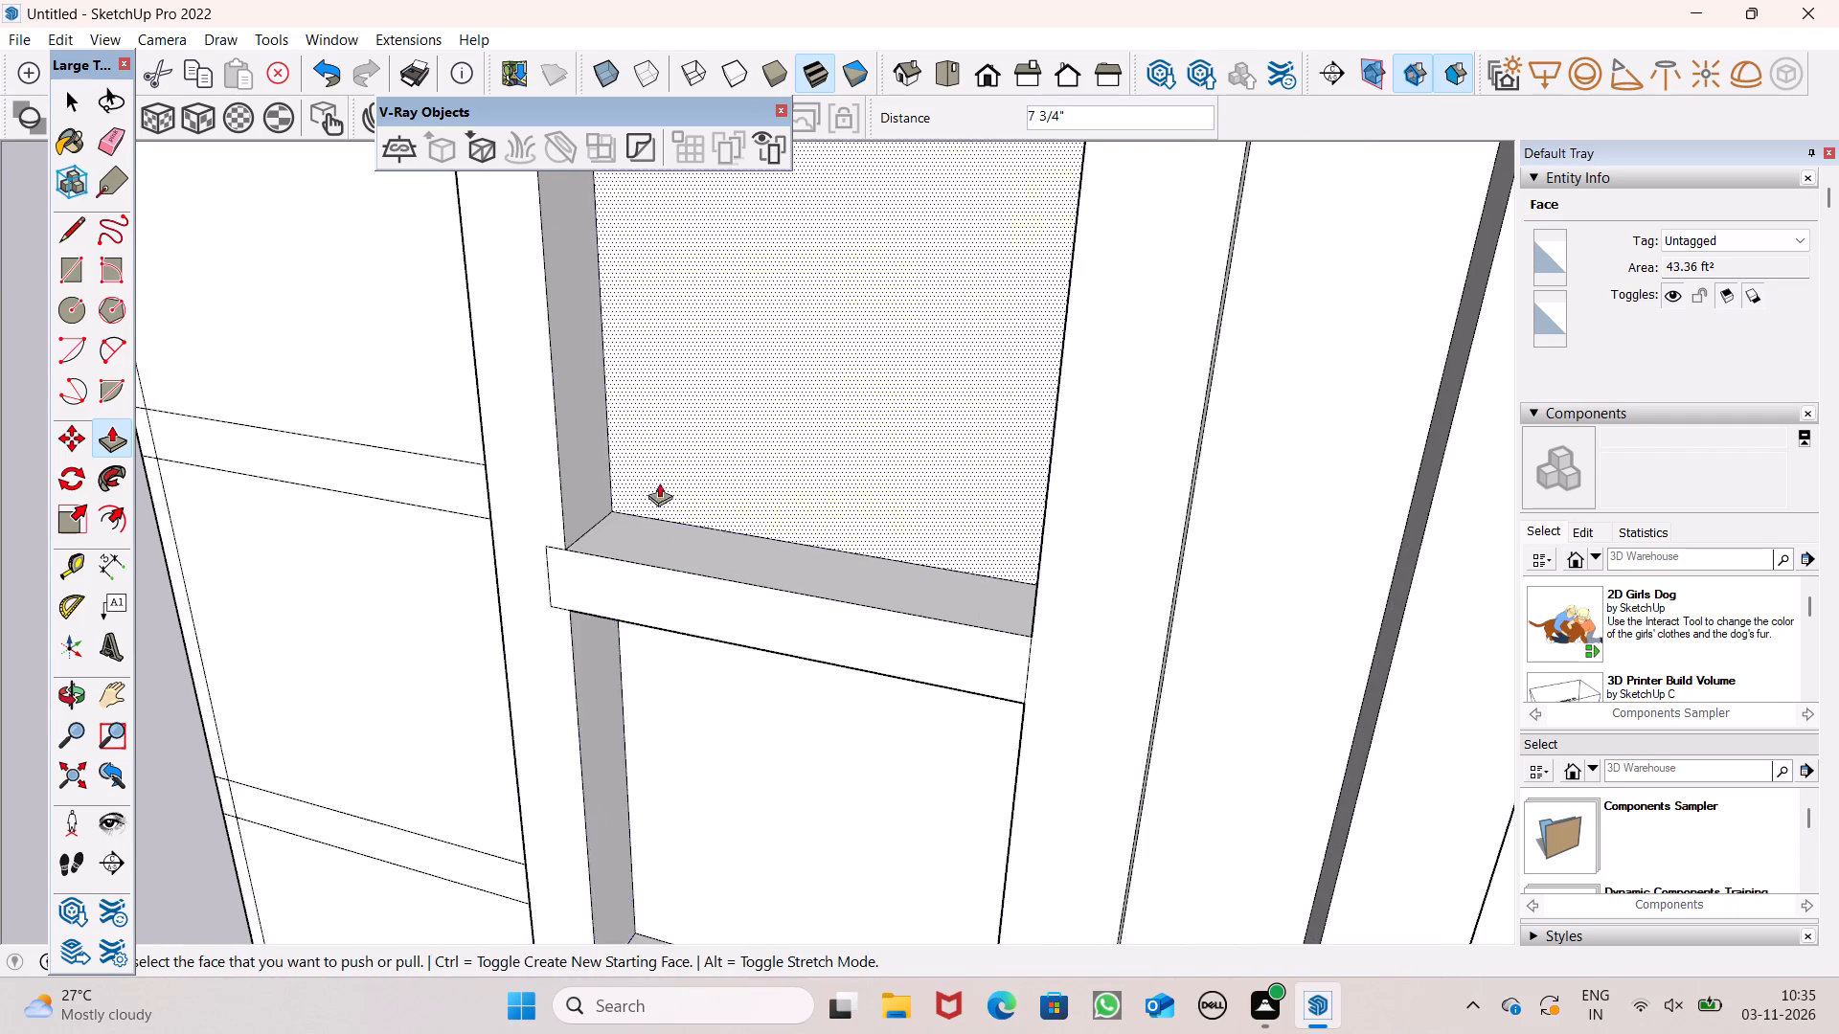
pyautogui.scroll(-9, 666, 483)
pyautogui.scroll(6, 668, 890)
pyautogui.moveTo(629, 757); pyautogui.dragTo(653, 595)
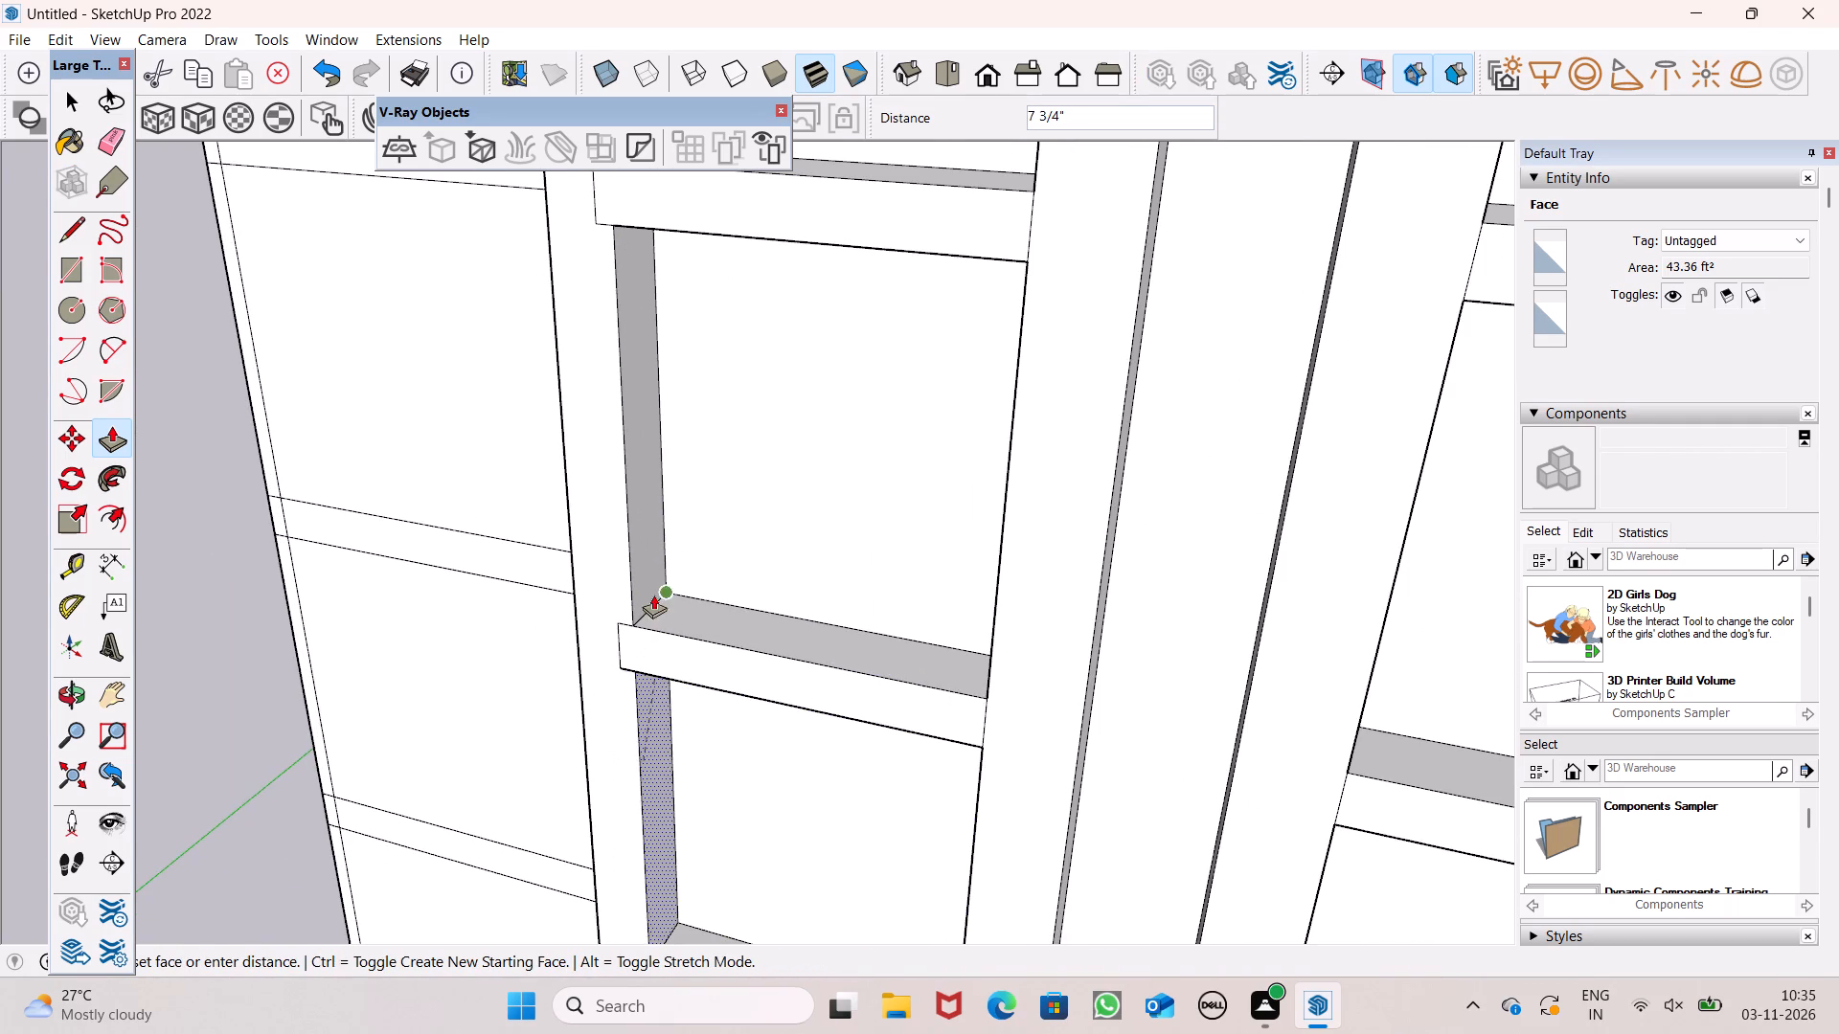
pyautogui.moveTo(653, 595); pyautogui.dragTo(650, 579)
pyautogui.scroll(-8, 743, 486)
pyautogui.scroll(6, 719, 851)
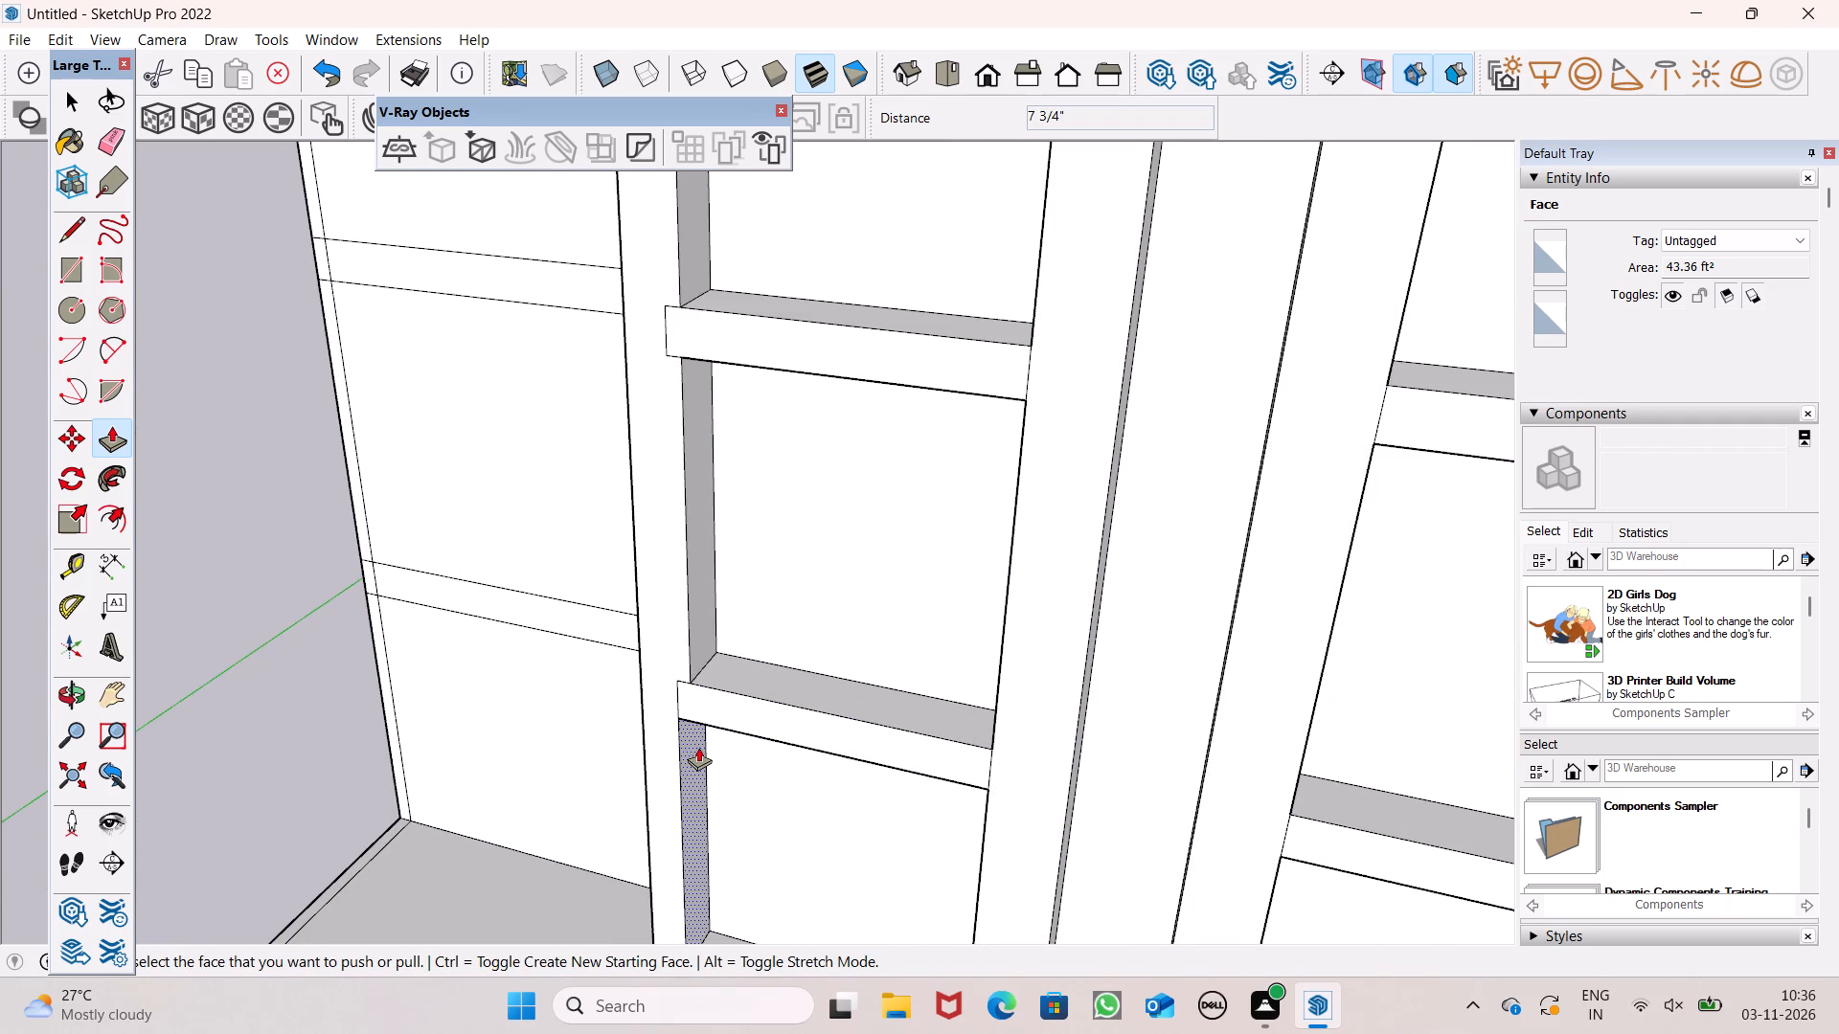
pyautogui.moveTo(688, 753); pyautogui.dragTo(700, 641)
pyautogui.scroll(1, 700, 664)
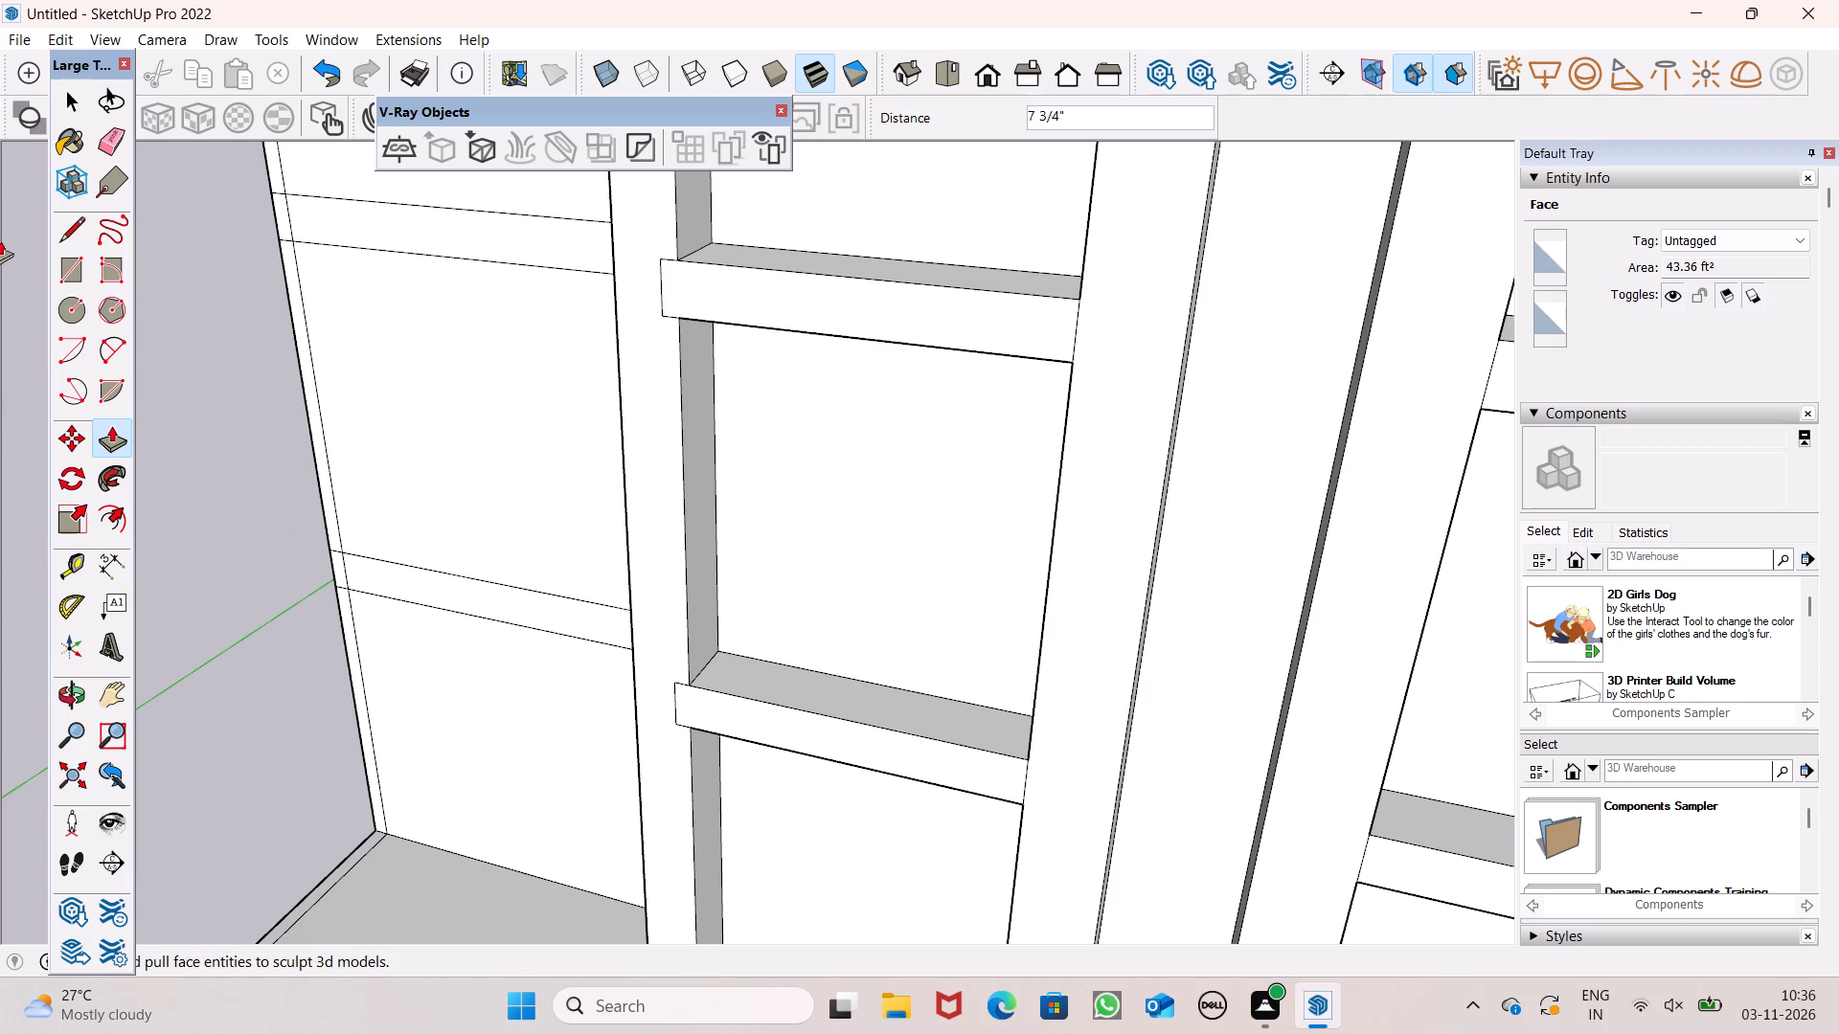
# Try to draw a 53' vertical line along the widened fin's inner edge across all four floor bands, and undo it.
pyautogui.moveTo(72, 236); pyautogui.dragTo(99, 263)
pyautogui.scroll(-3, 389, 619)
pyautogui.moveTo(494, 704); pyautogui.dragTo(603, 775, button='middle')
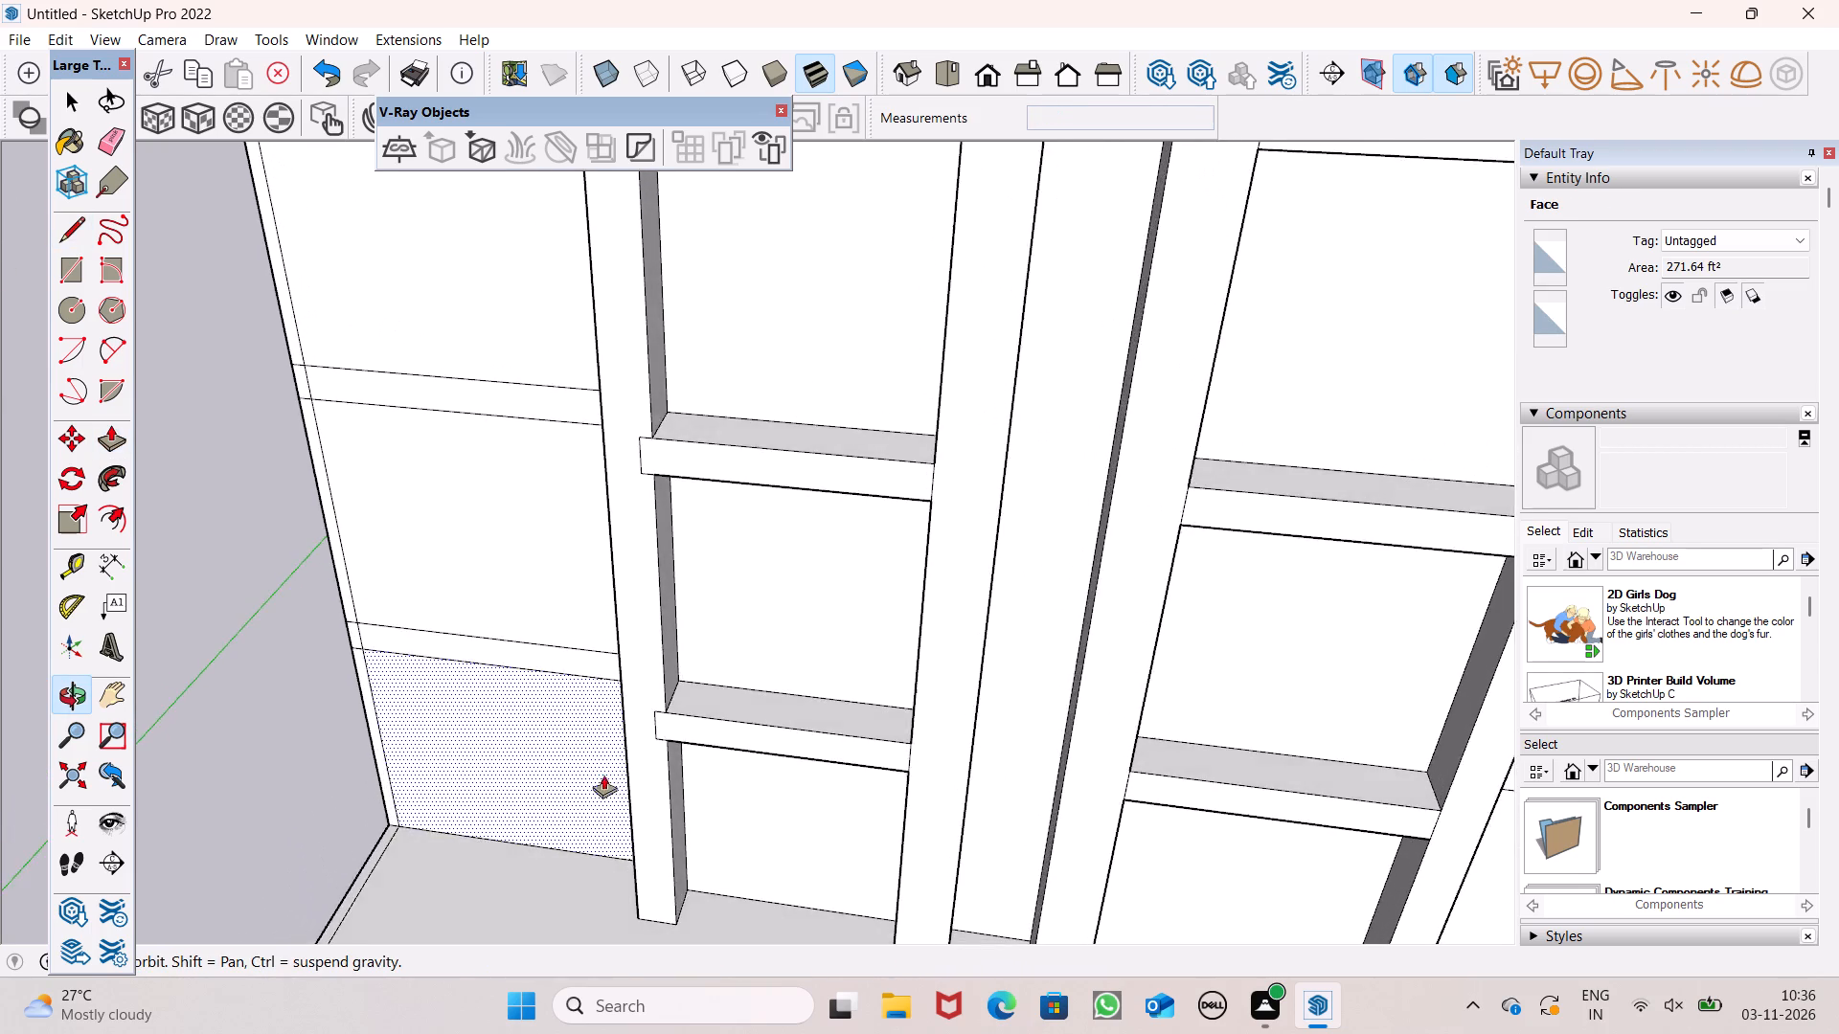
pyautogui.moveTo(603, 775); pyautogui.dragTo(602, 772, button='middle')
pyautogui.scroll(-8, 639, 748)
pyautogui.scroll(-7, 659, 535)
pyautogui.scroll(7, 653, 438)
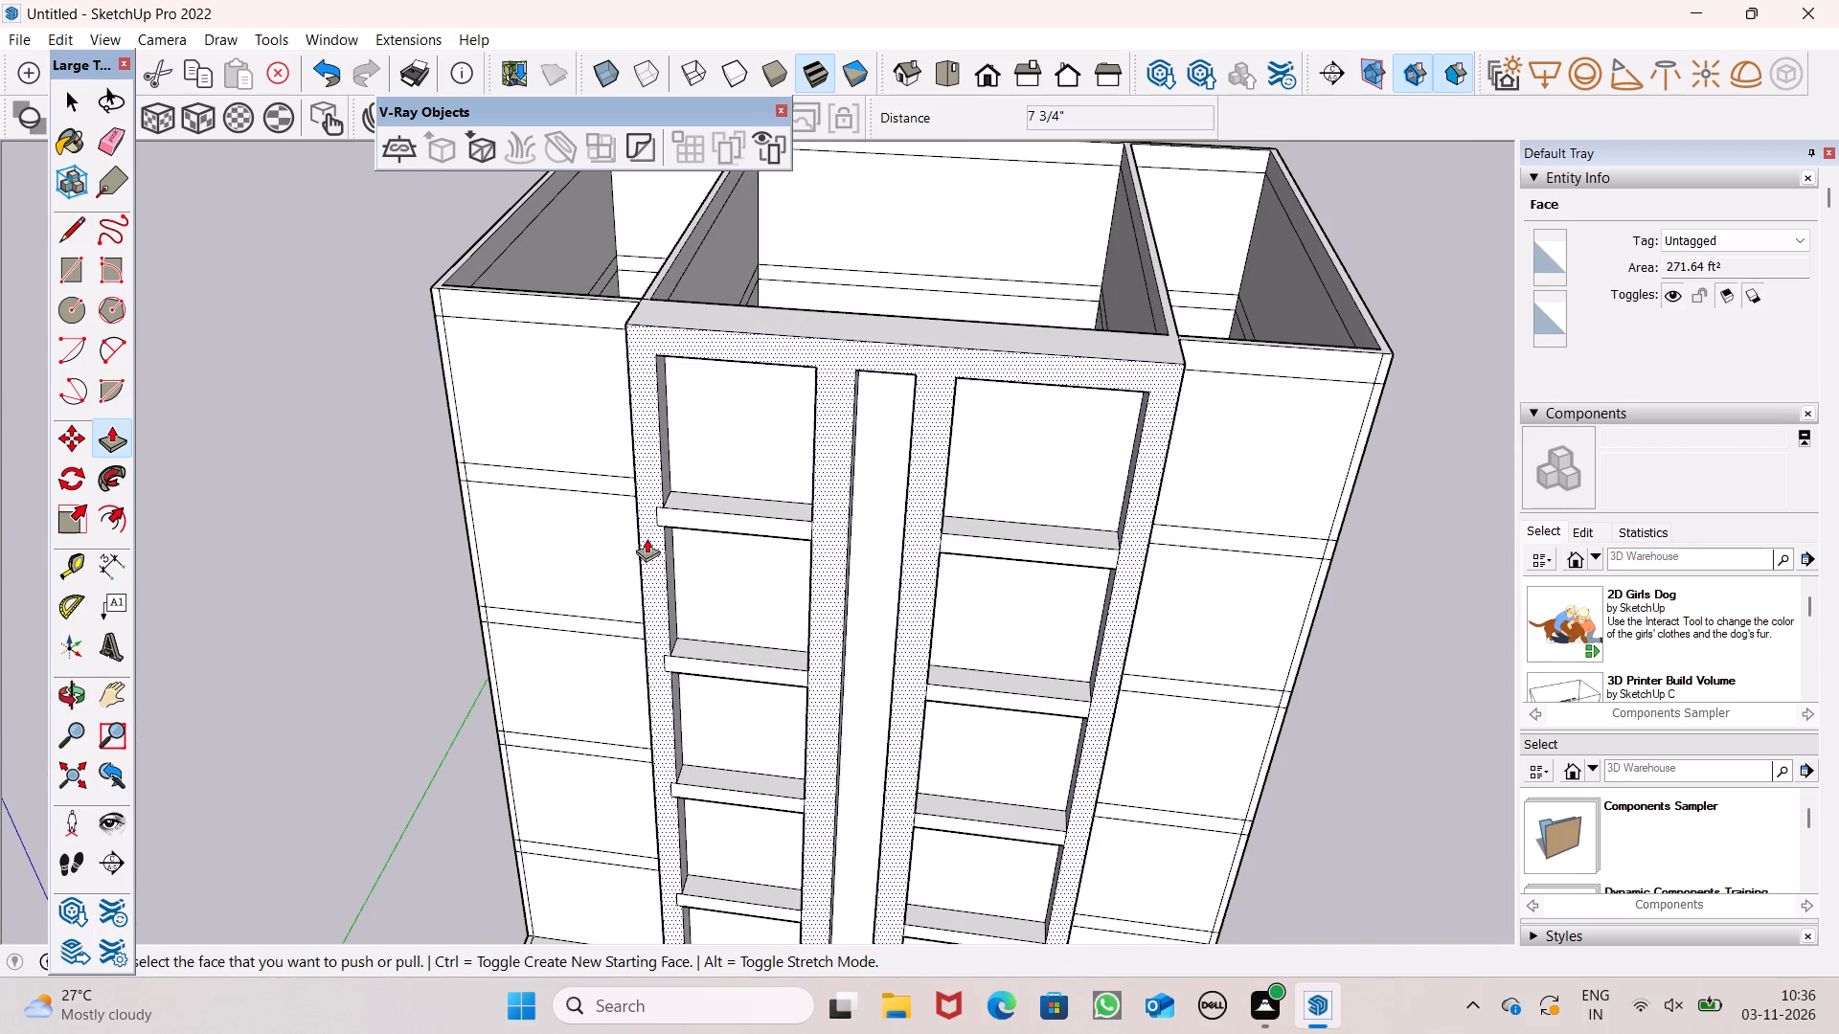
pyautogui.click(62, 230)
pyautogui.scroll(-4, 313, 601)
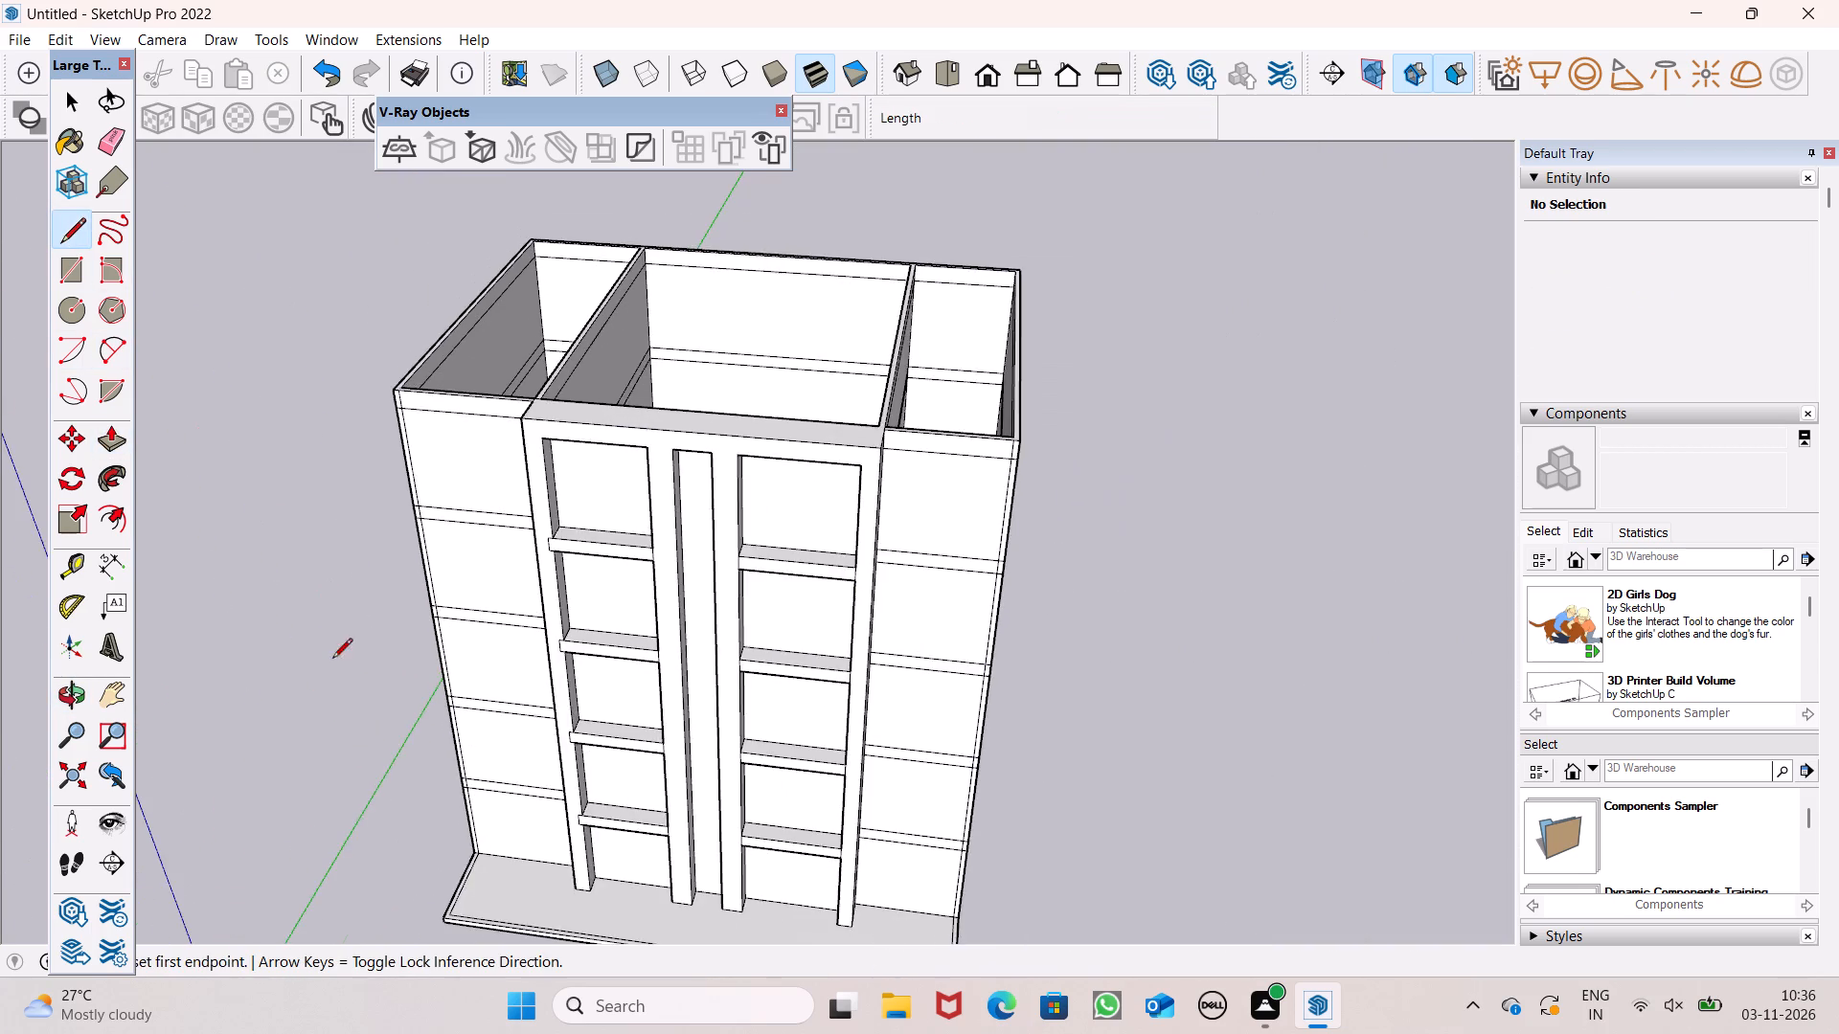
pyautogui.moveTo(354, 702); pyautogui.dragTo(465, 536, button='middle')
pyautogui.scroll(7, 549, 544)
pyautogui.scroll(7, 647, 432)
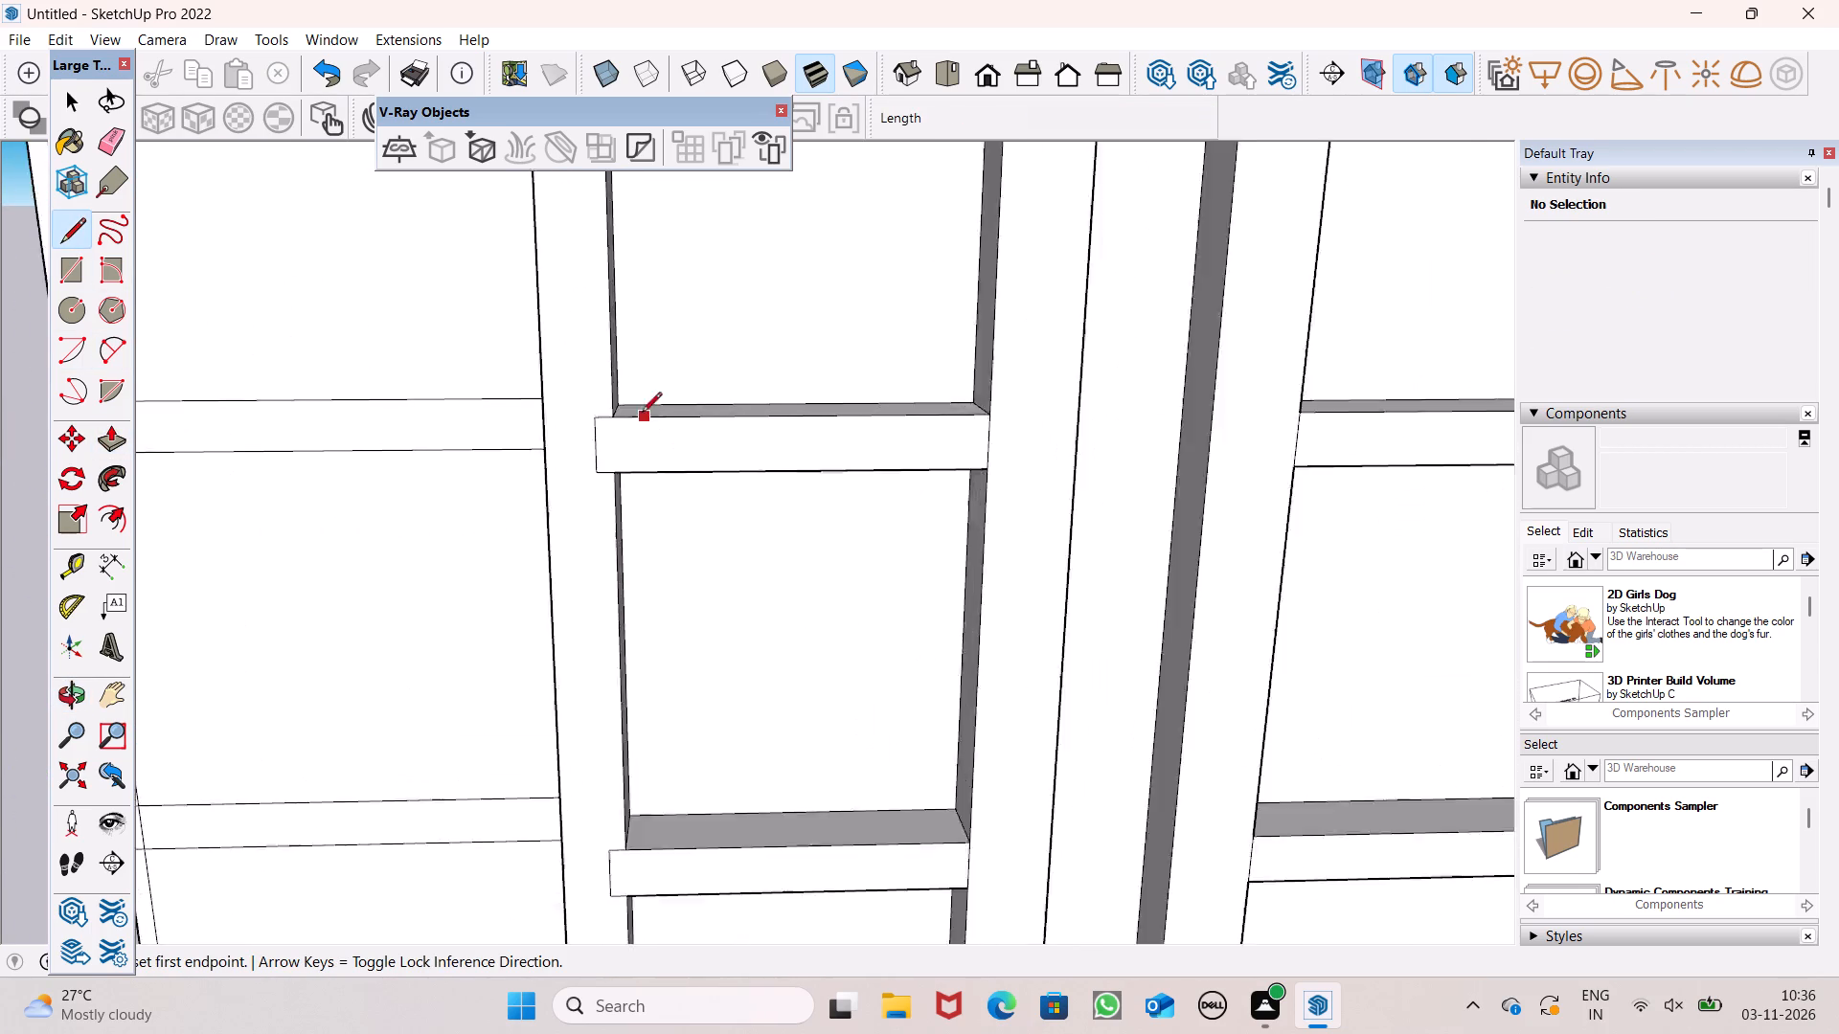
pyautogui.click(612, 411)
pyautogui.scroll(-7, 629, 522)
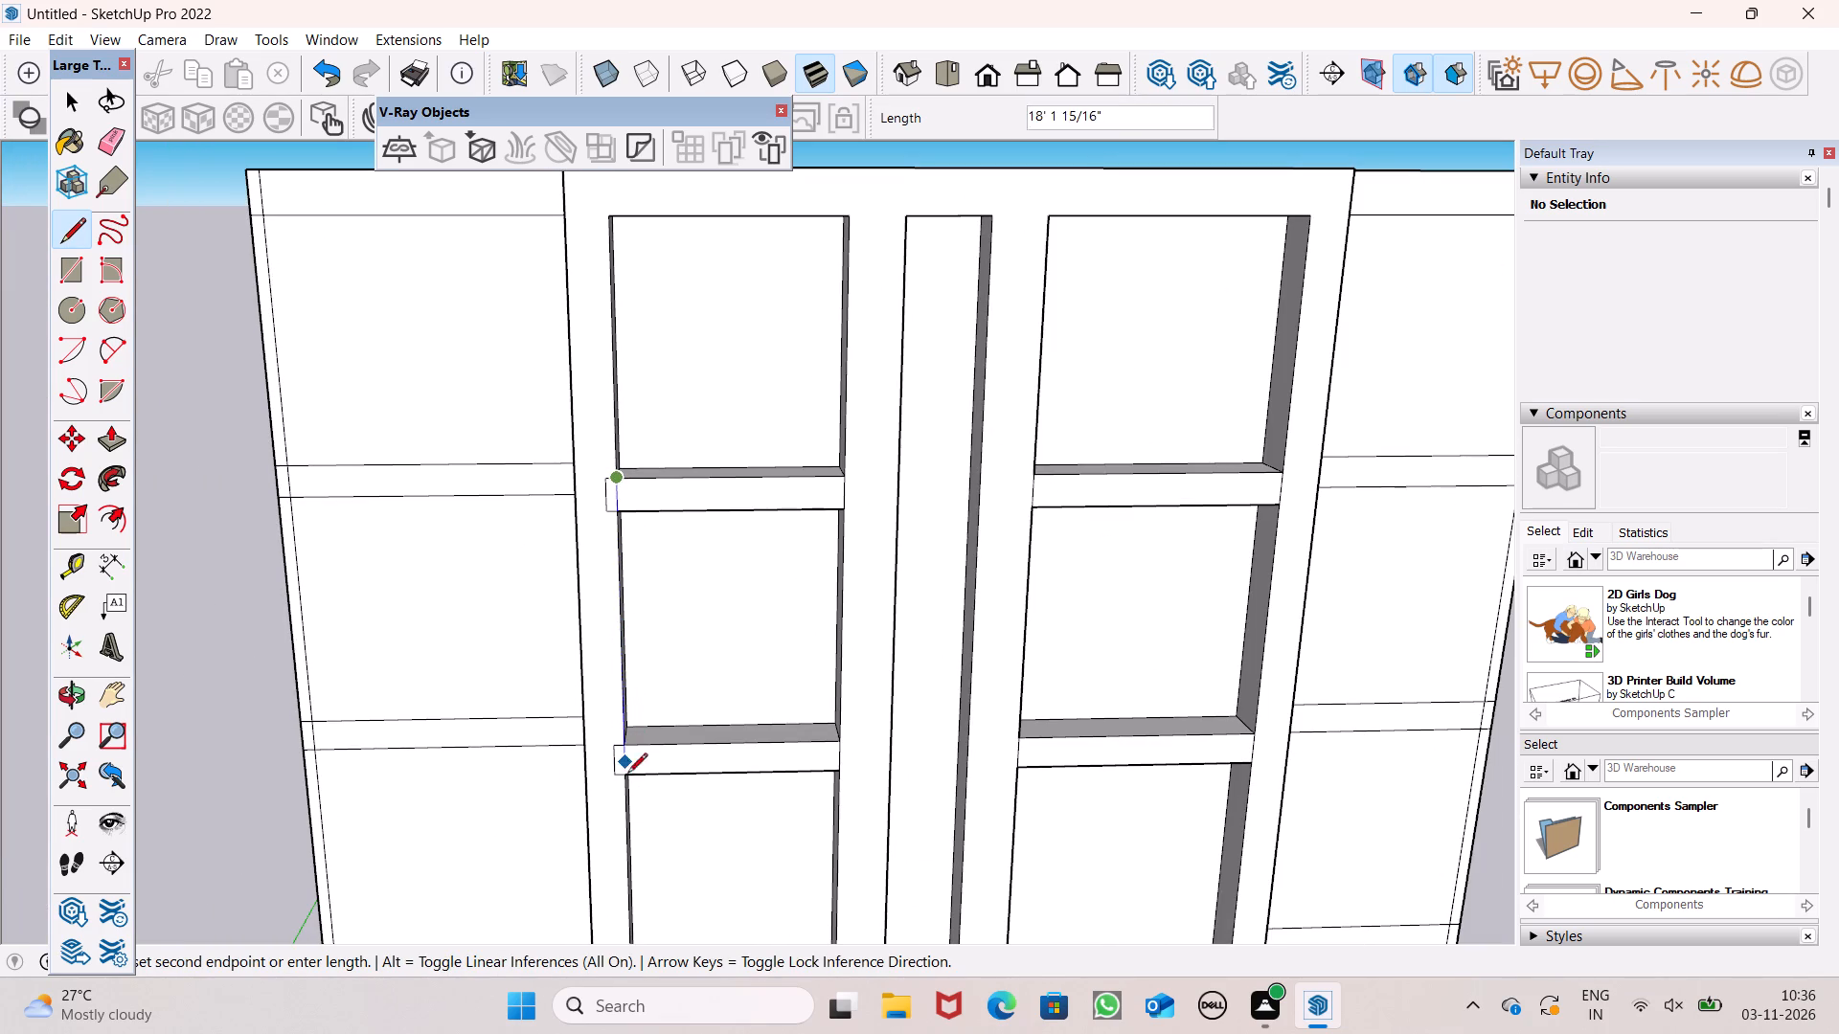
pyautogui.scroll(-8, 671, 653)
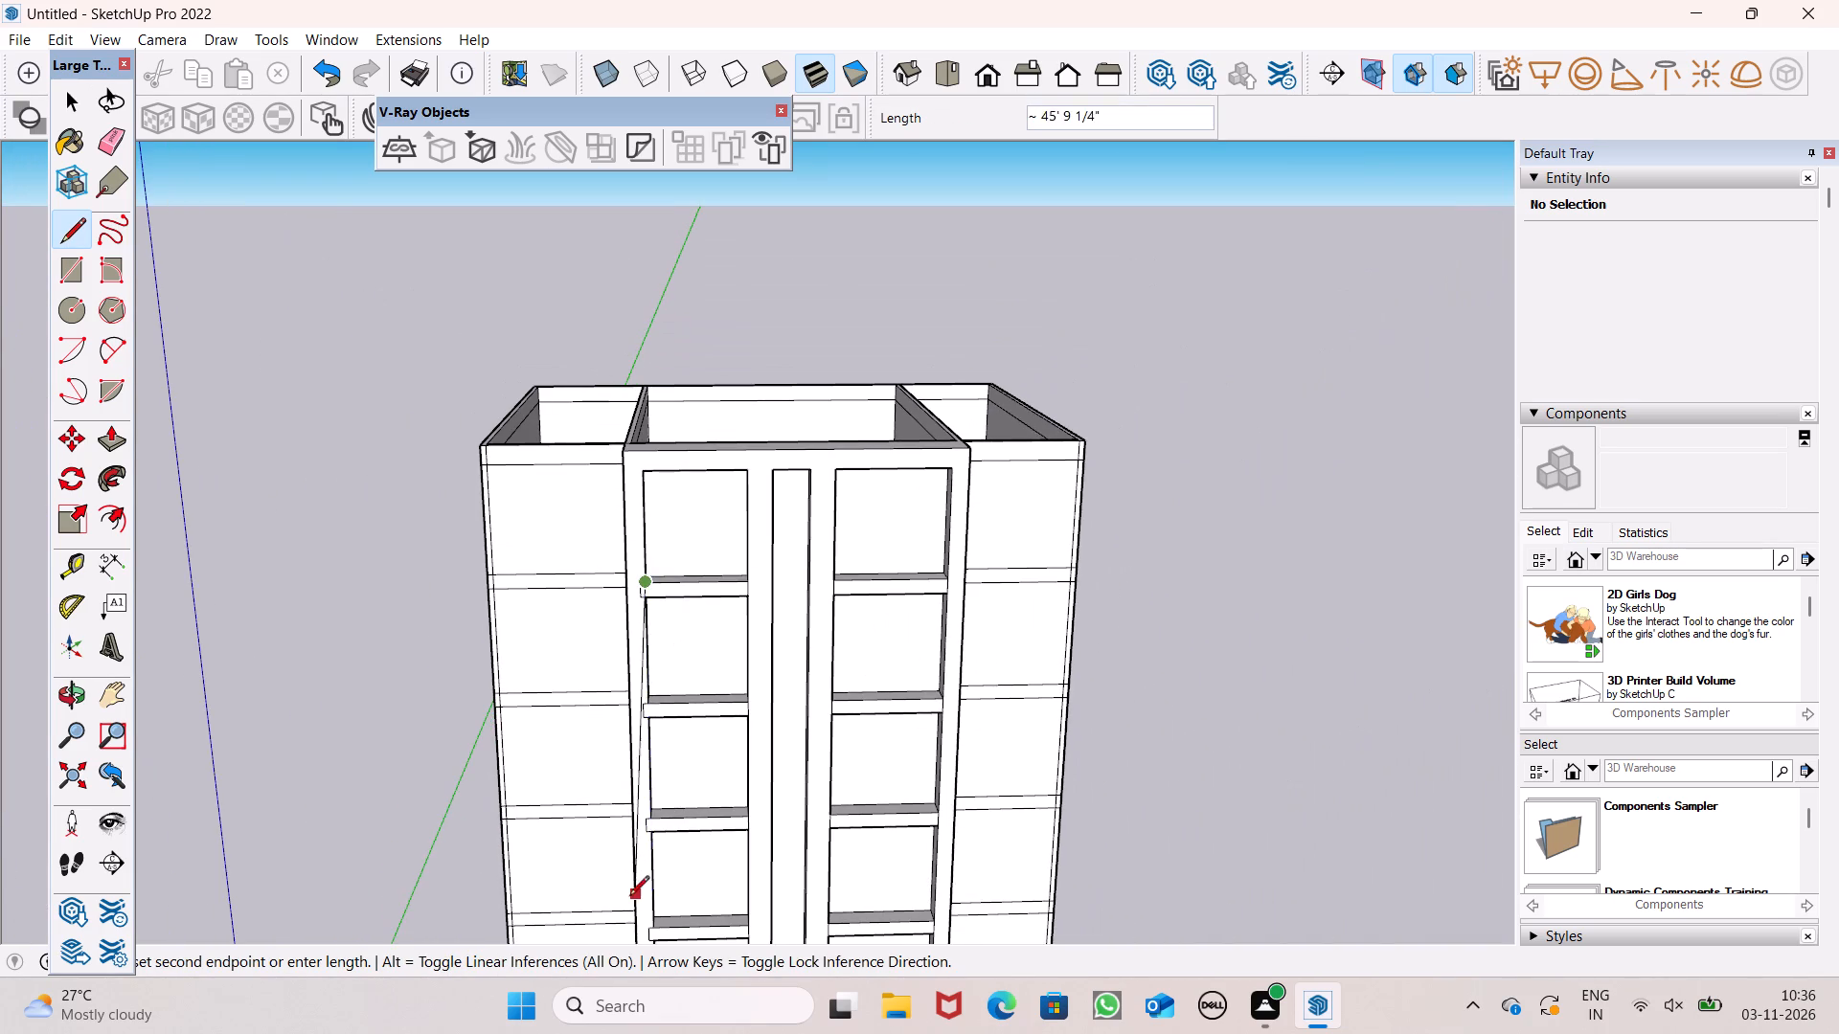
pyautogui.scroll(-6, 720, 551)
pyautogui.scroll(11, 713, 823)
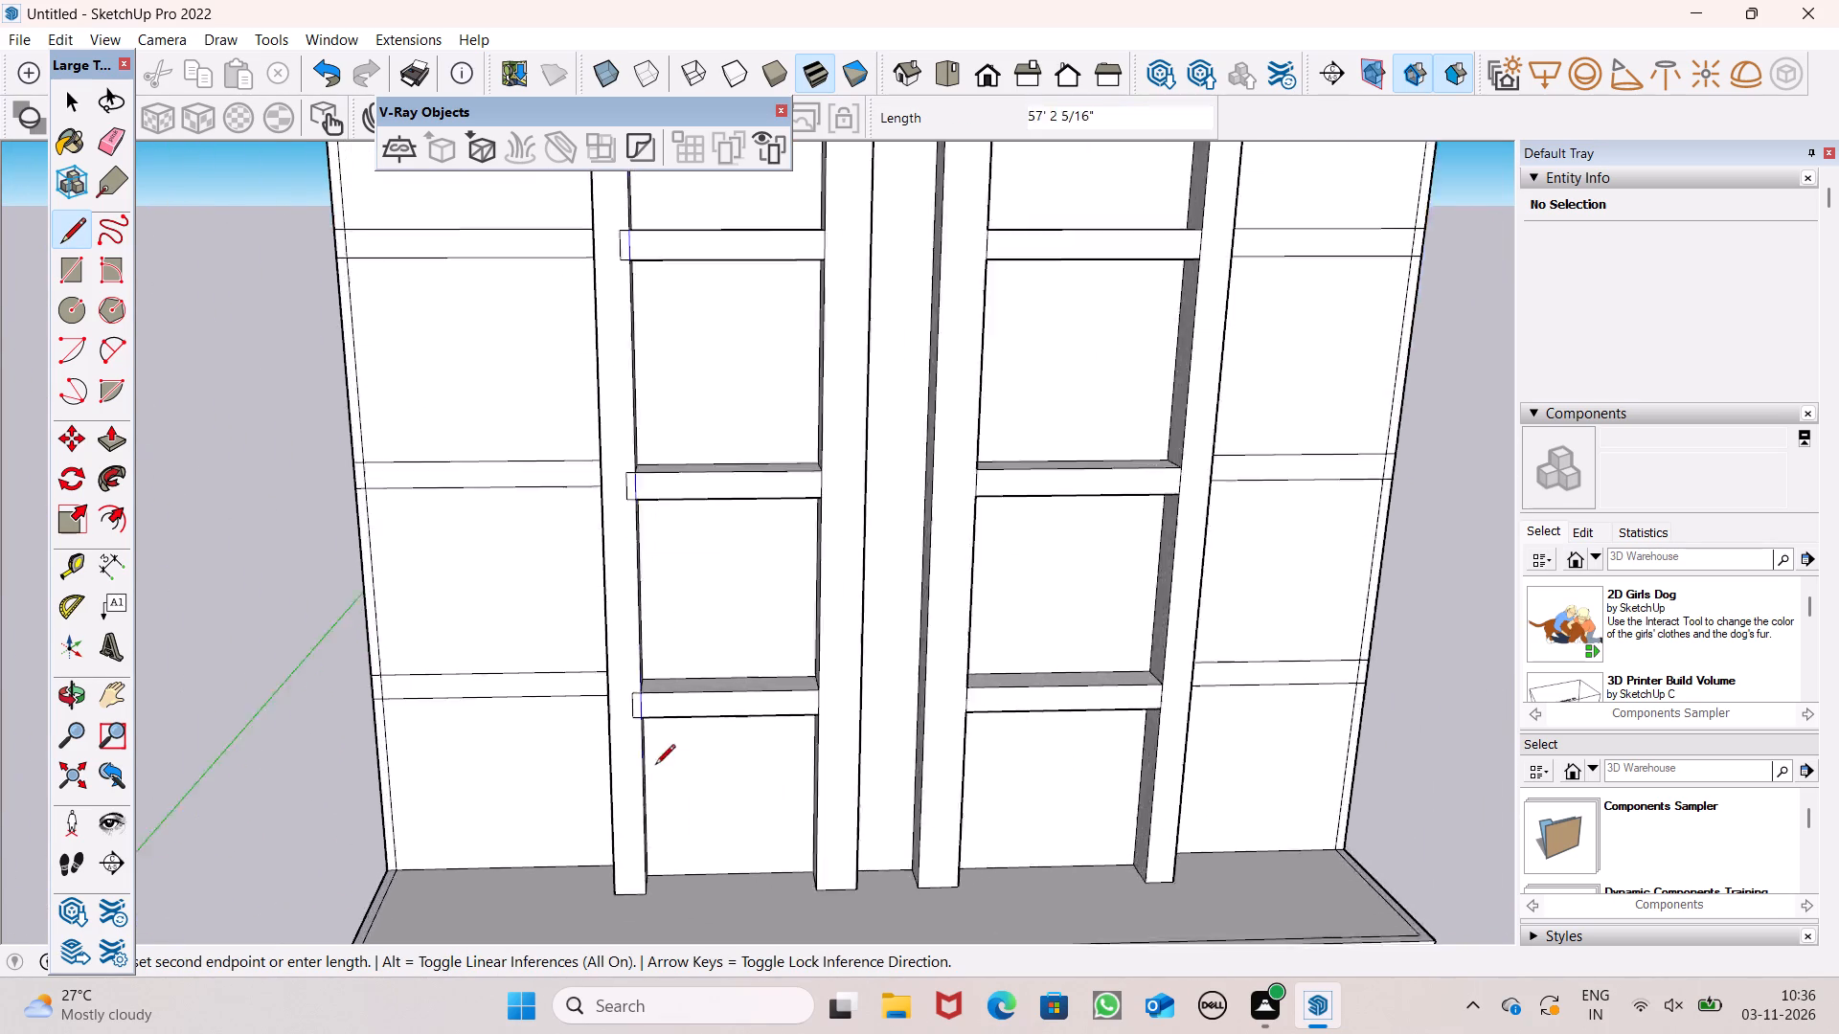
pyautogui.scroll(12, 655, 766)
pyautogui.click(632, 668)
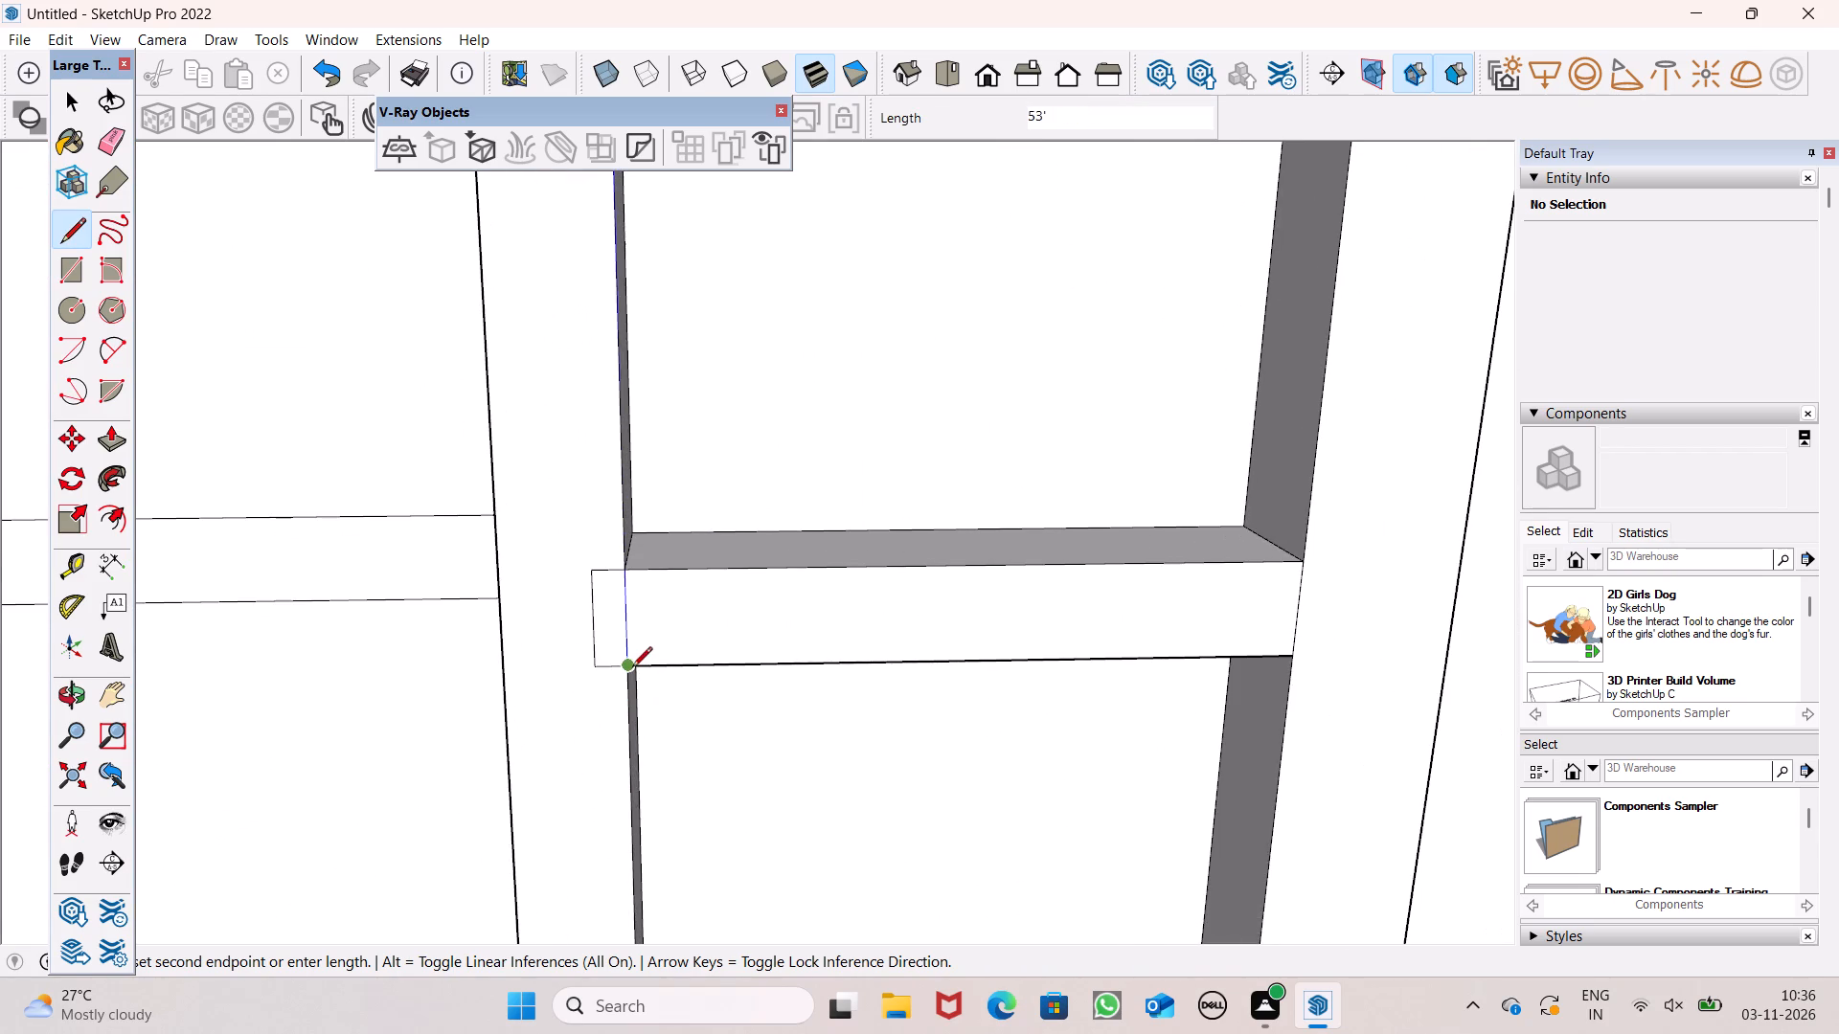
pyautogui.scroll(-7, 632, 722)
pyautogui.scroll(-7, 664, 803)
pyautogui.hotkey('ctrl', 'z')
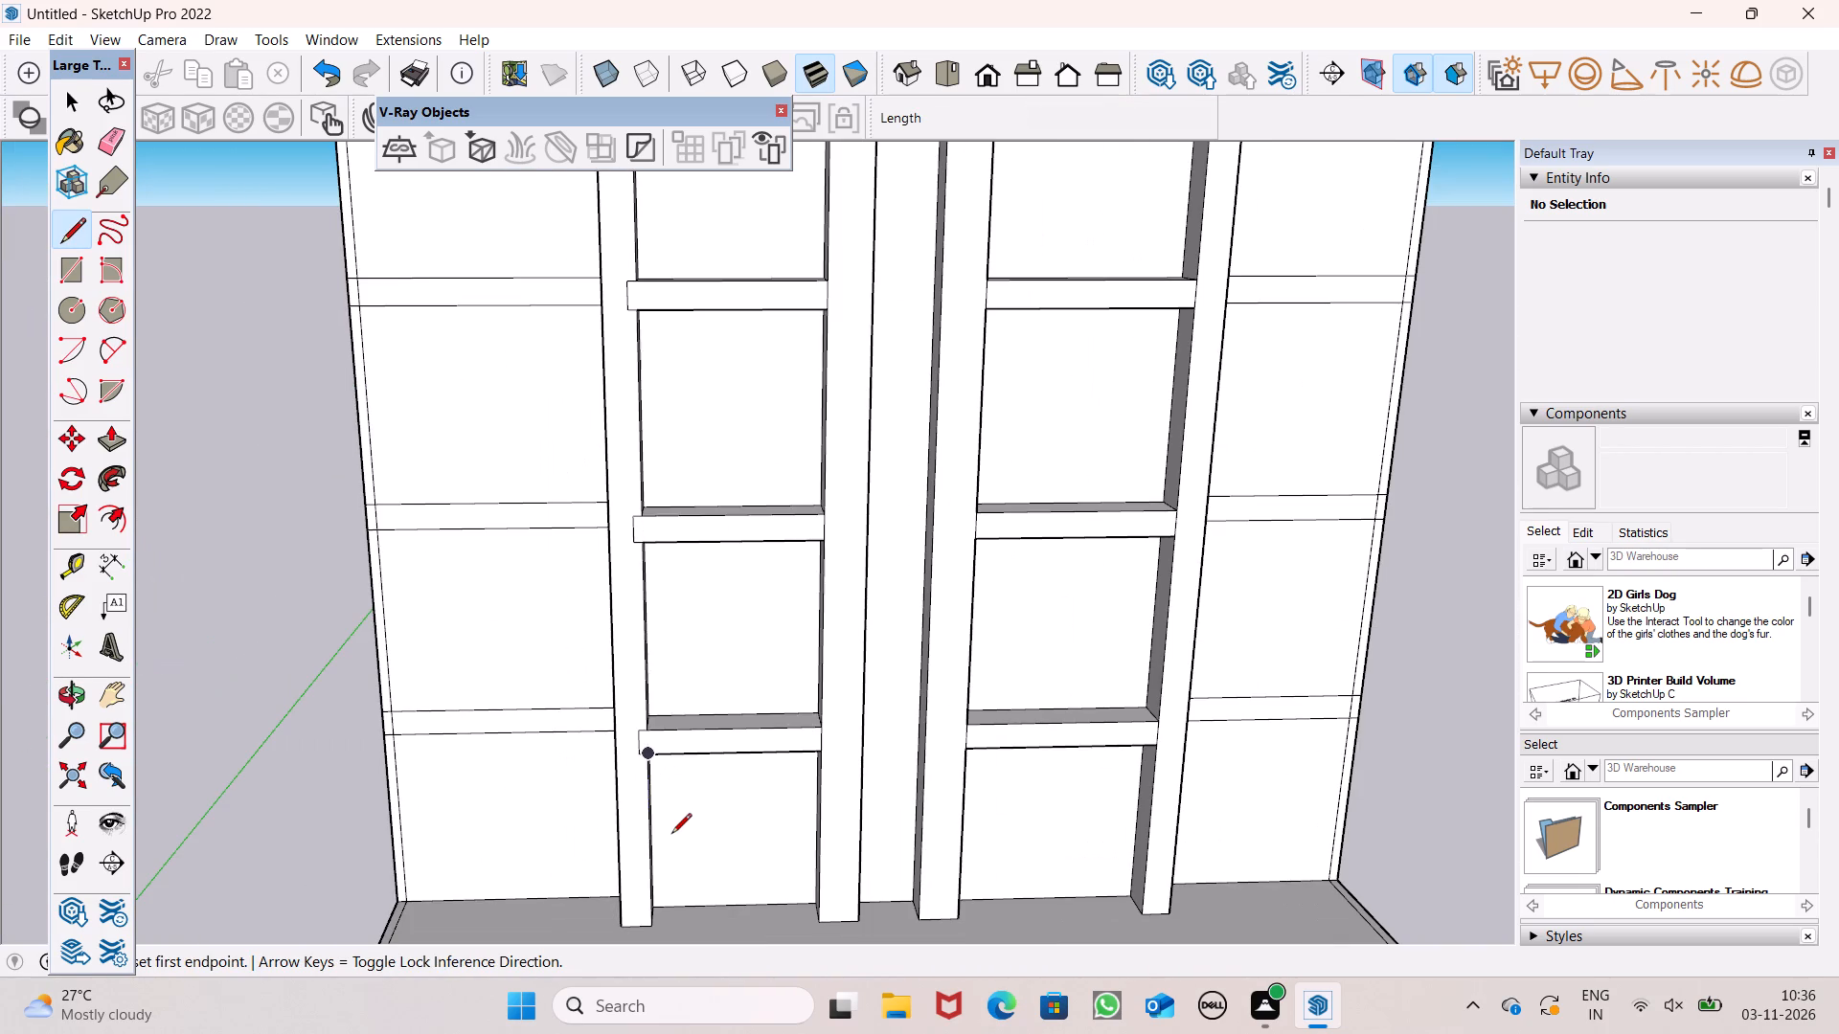
# Draw a 2' vertical line across the uppermost floor band in line with the widened left fin's inner edge.
pyautogui.scroll(-7, 650, 892)
pyautogui.scroll(6, 684, 412)
pyautogui.scroll(10, 635, 504)
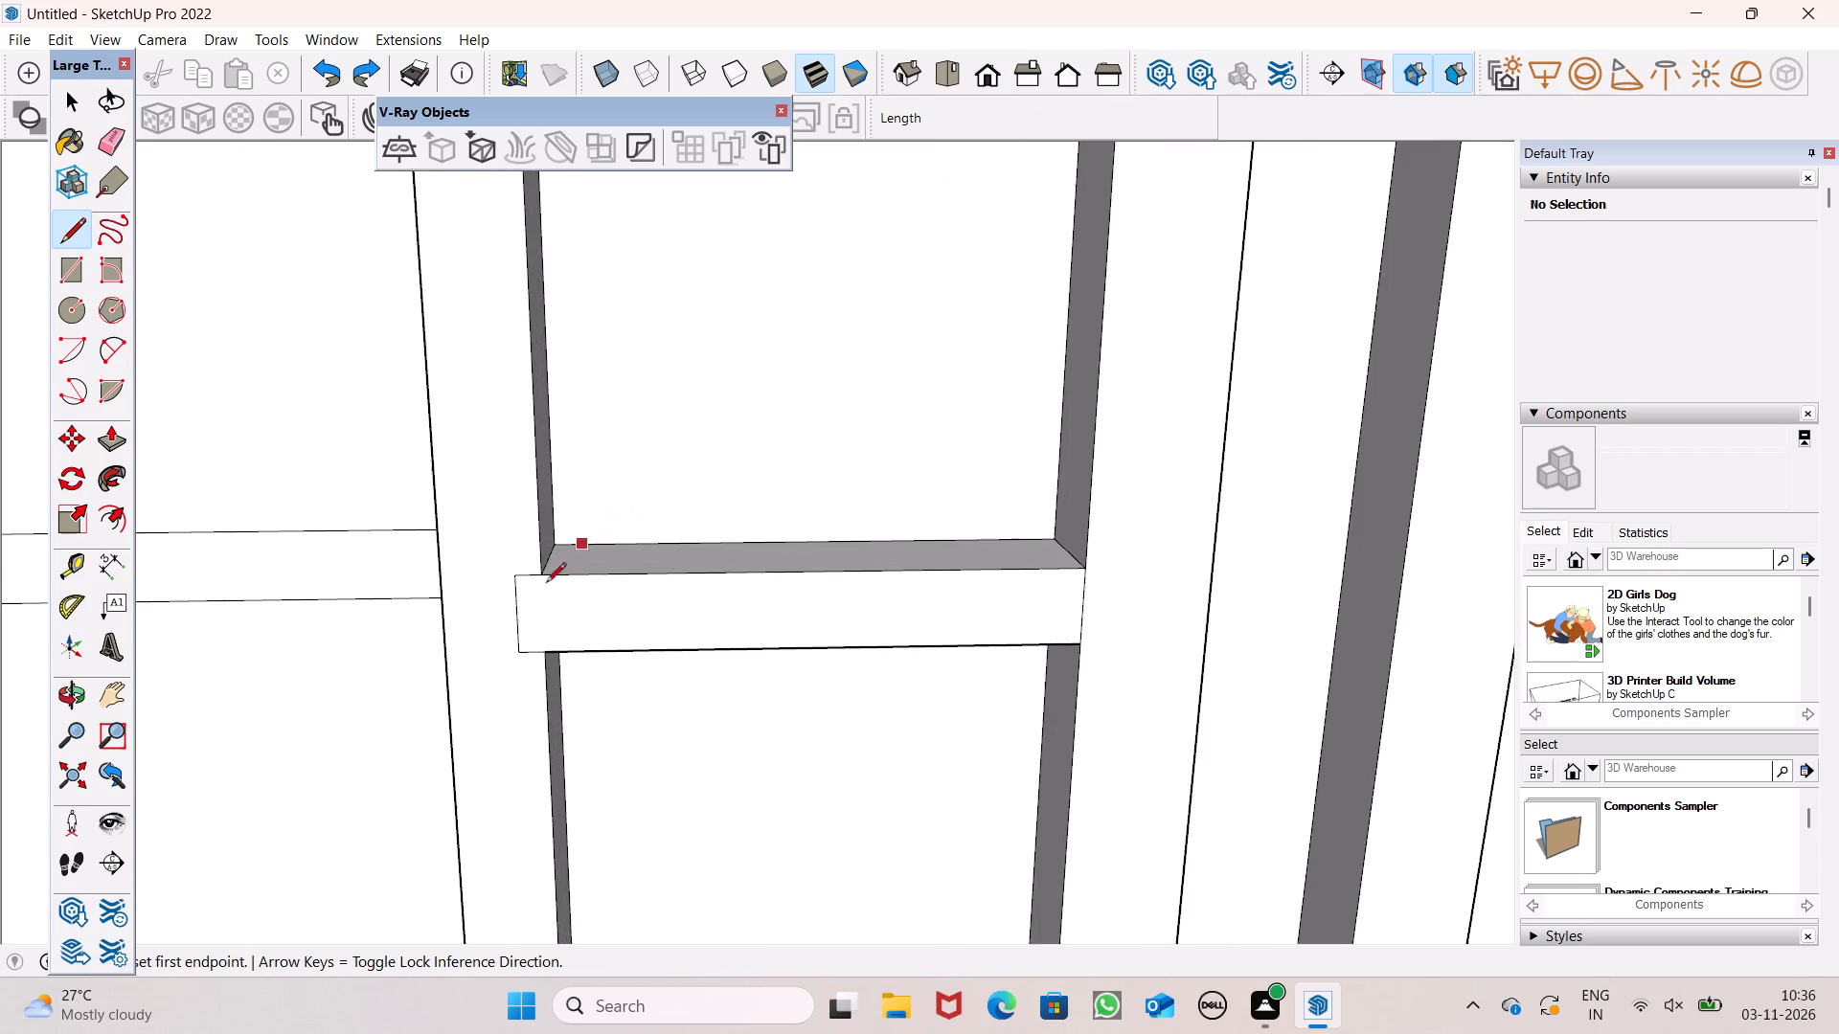
pyautogui.scroll(7, 528, 600)
pyautogui.click(552, 551)
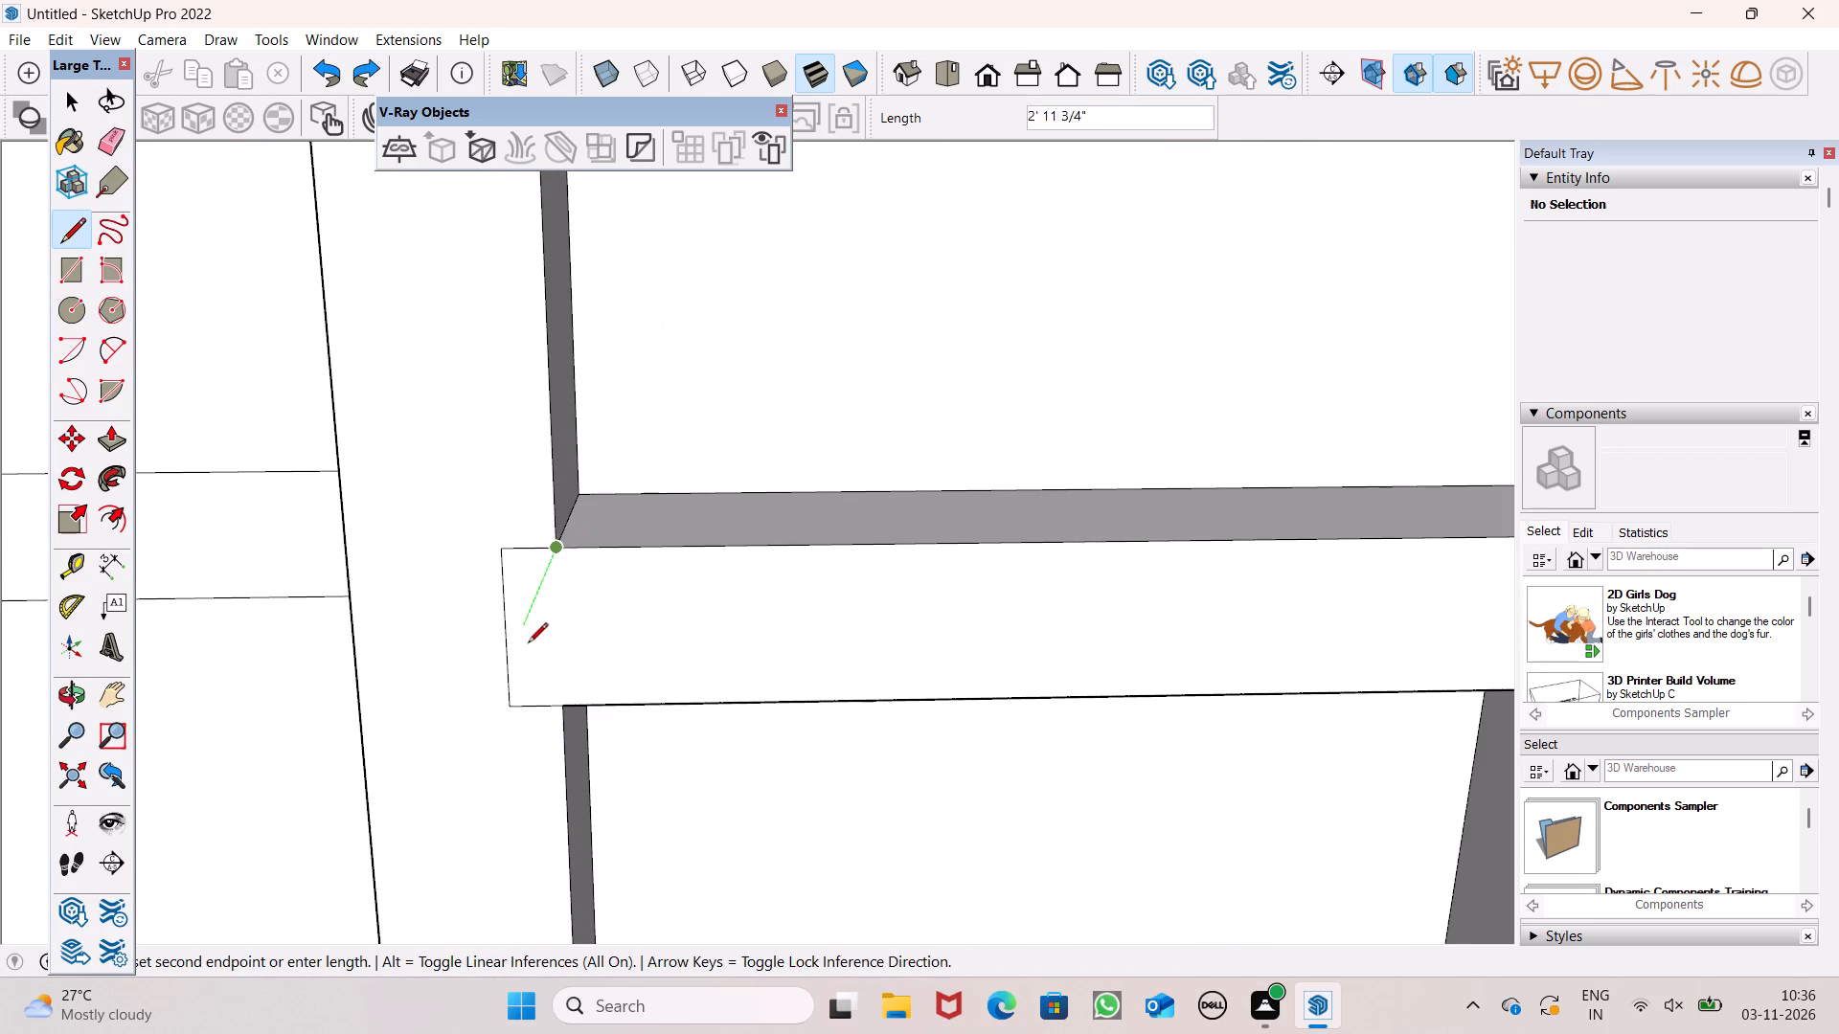
pyautogui.click(559, 710)
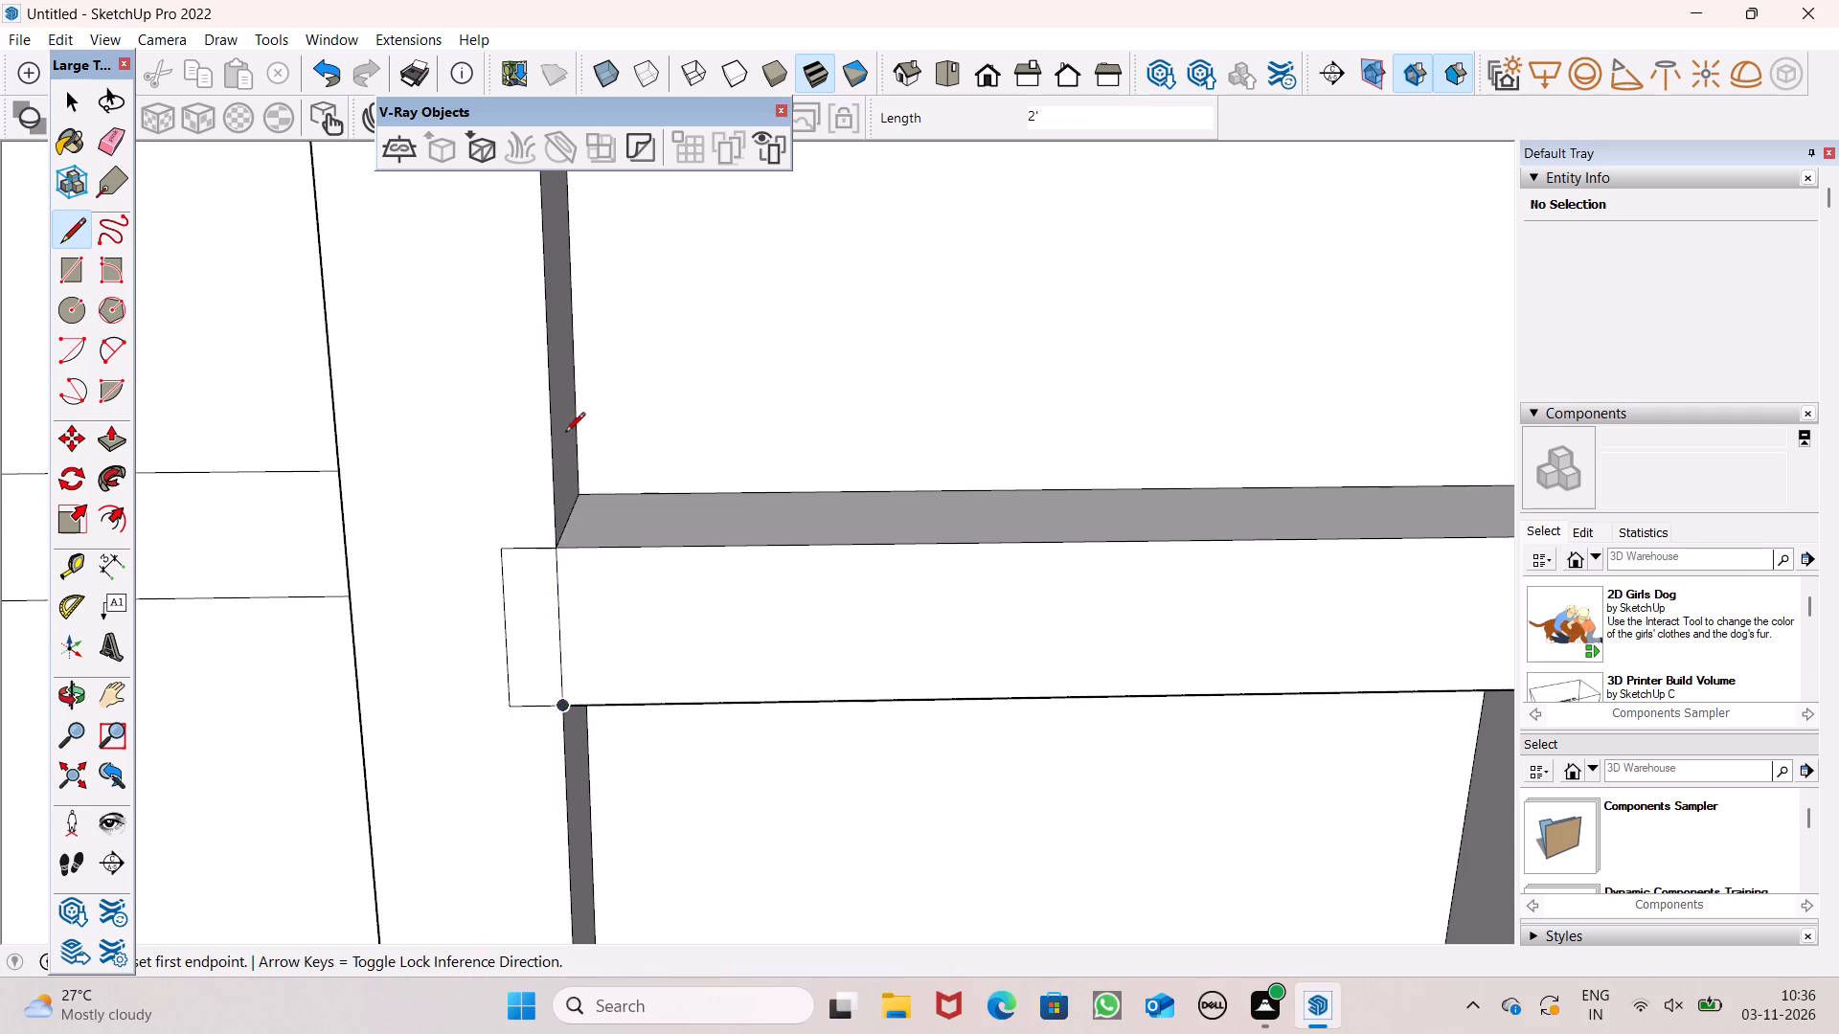
# Draw a 2' vertical line across the second floor band from the top, in line with the same fin edge.
pyautogui.scroll(-17, 565, 434)
pyautogui.scroll(5, 587, 926)
pyautogui.scroll(2, 615, 569)
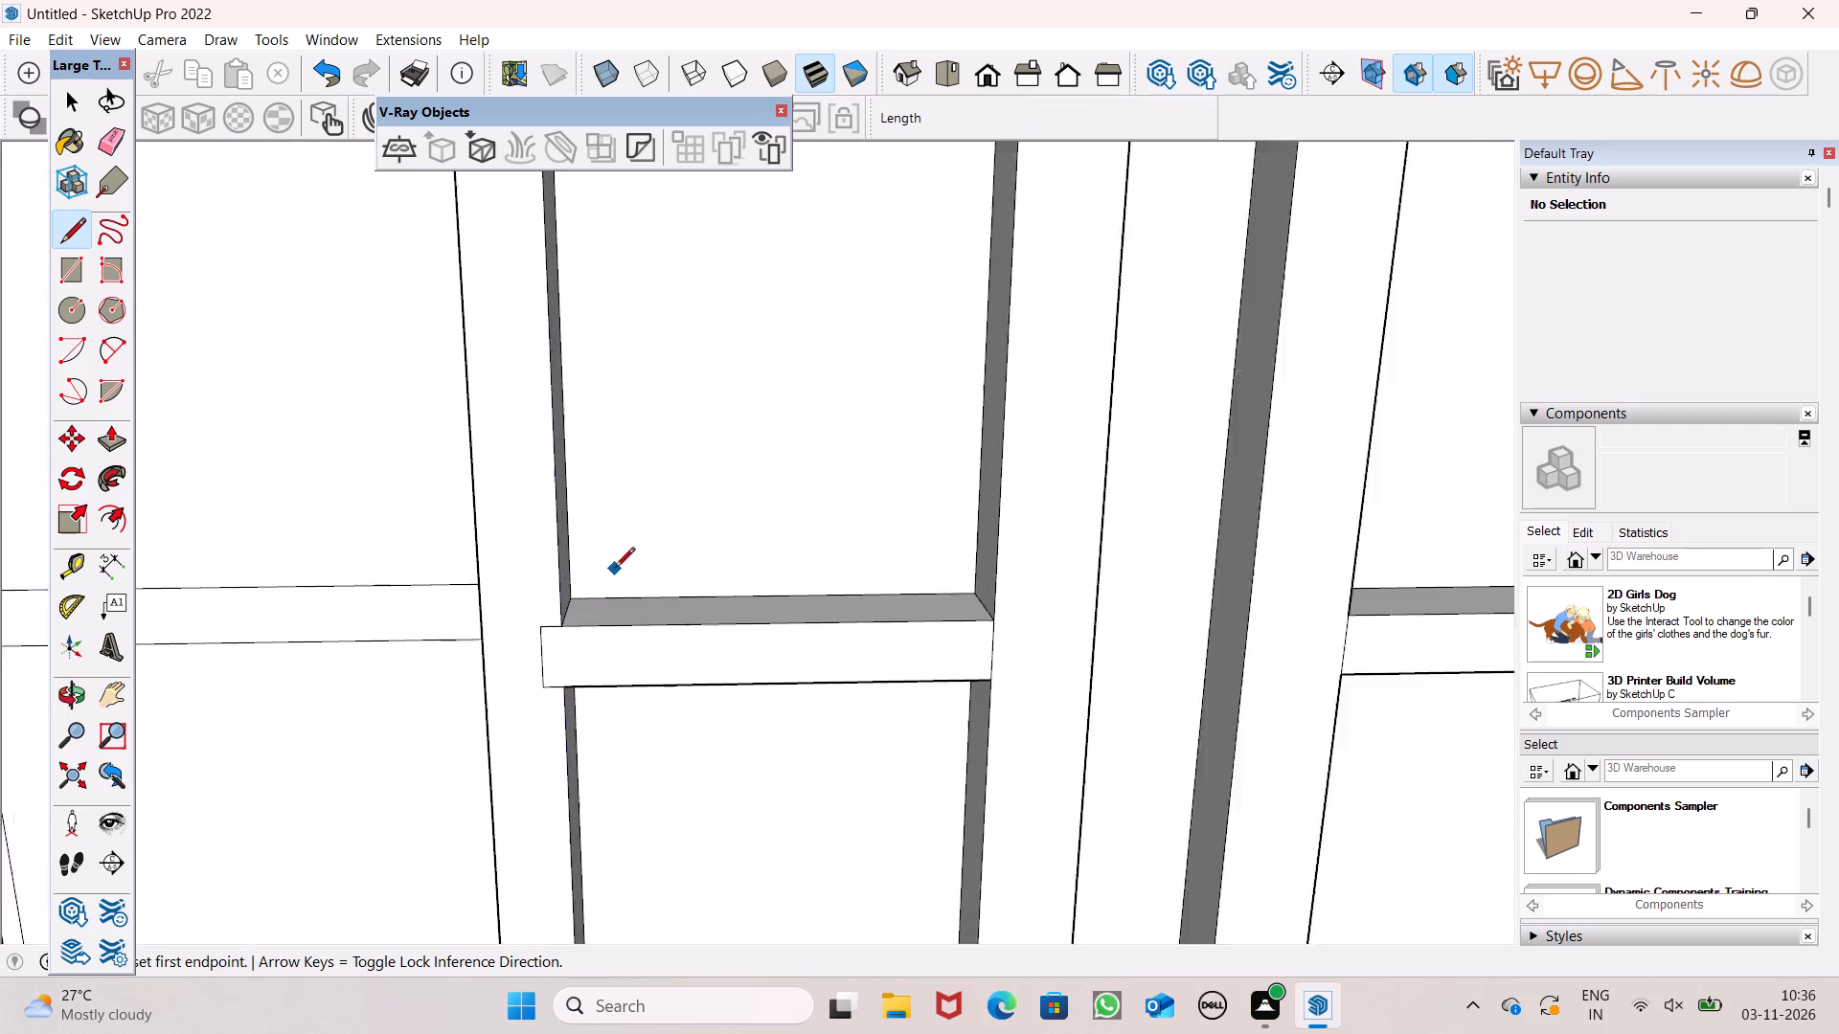
pyautogui.scroll(4, 615, 569)
pyautogui.scroll(-6, 615, 571)
pyautogui.scroll(7, 571, 744)
pyautogui.scroll(5, 574, 491)
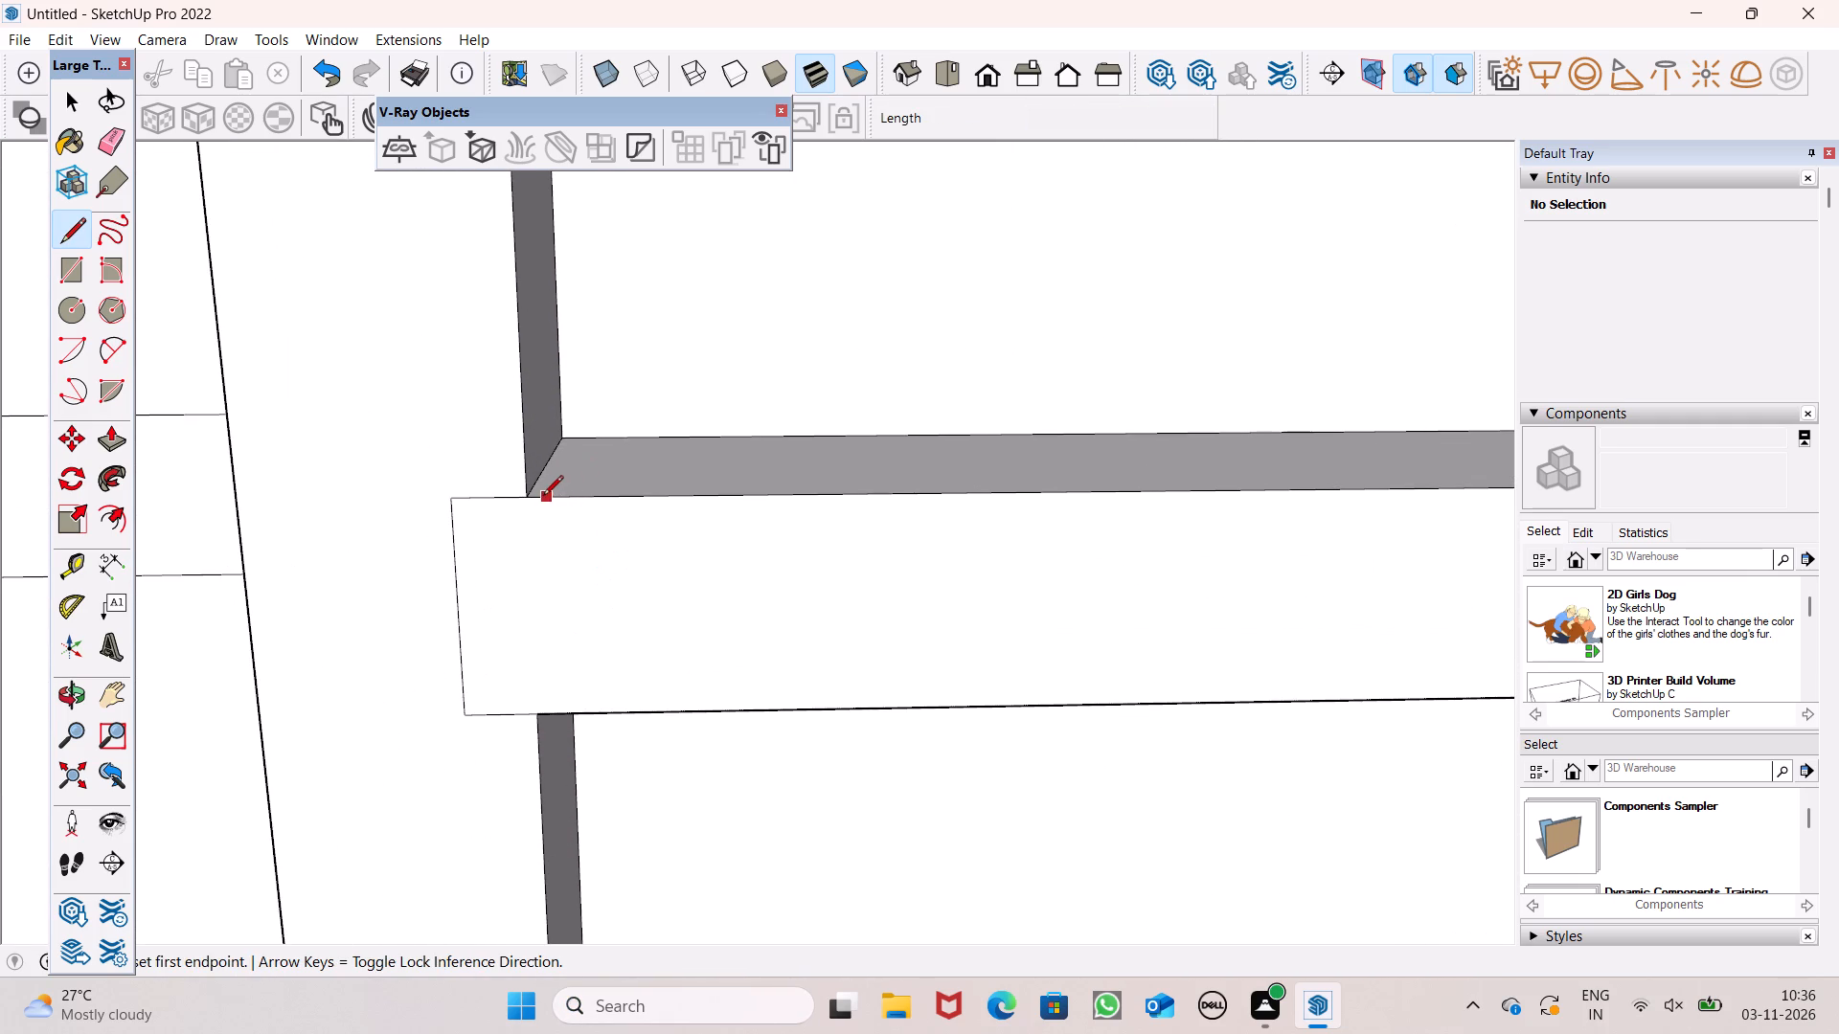
pyautogui.click(532, 498)
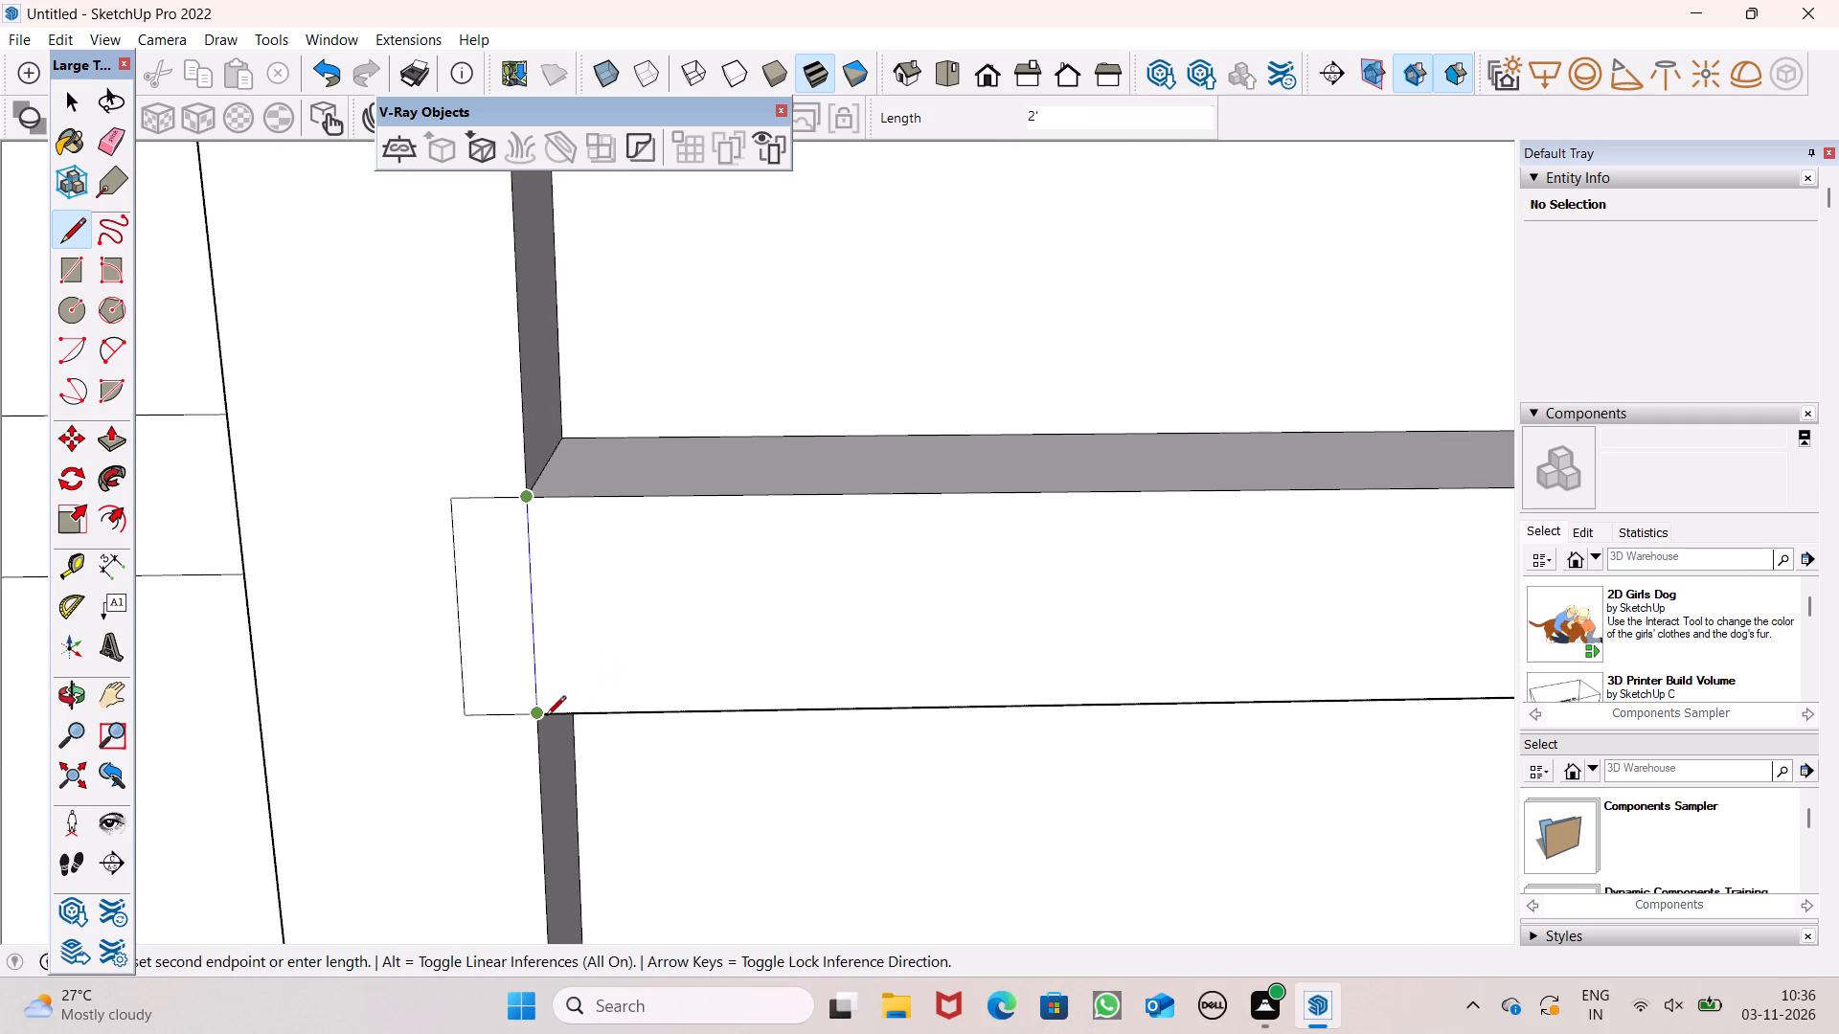
pyautogui.click(546, 717)
pyautogui.scroll(-6, 449, 434)
pyautogui.scroll(-7, 484, 547)
pyautogui.scroll(-7, 692, 316)
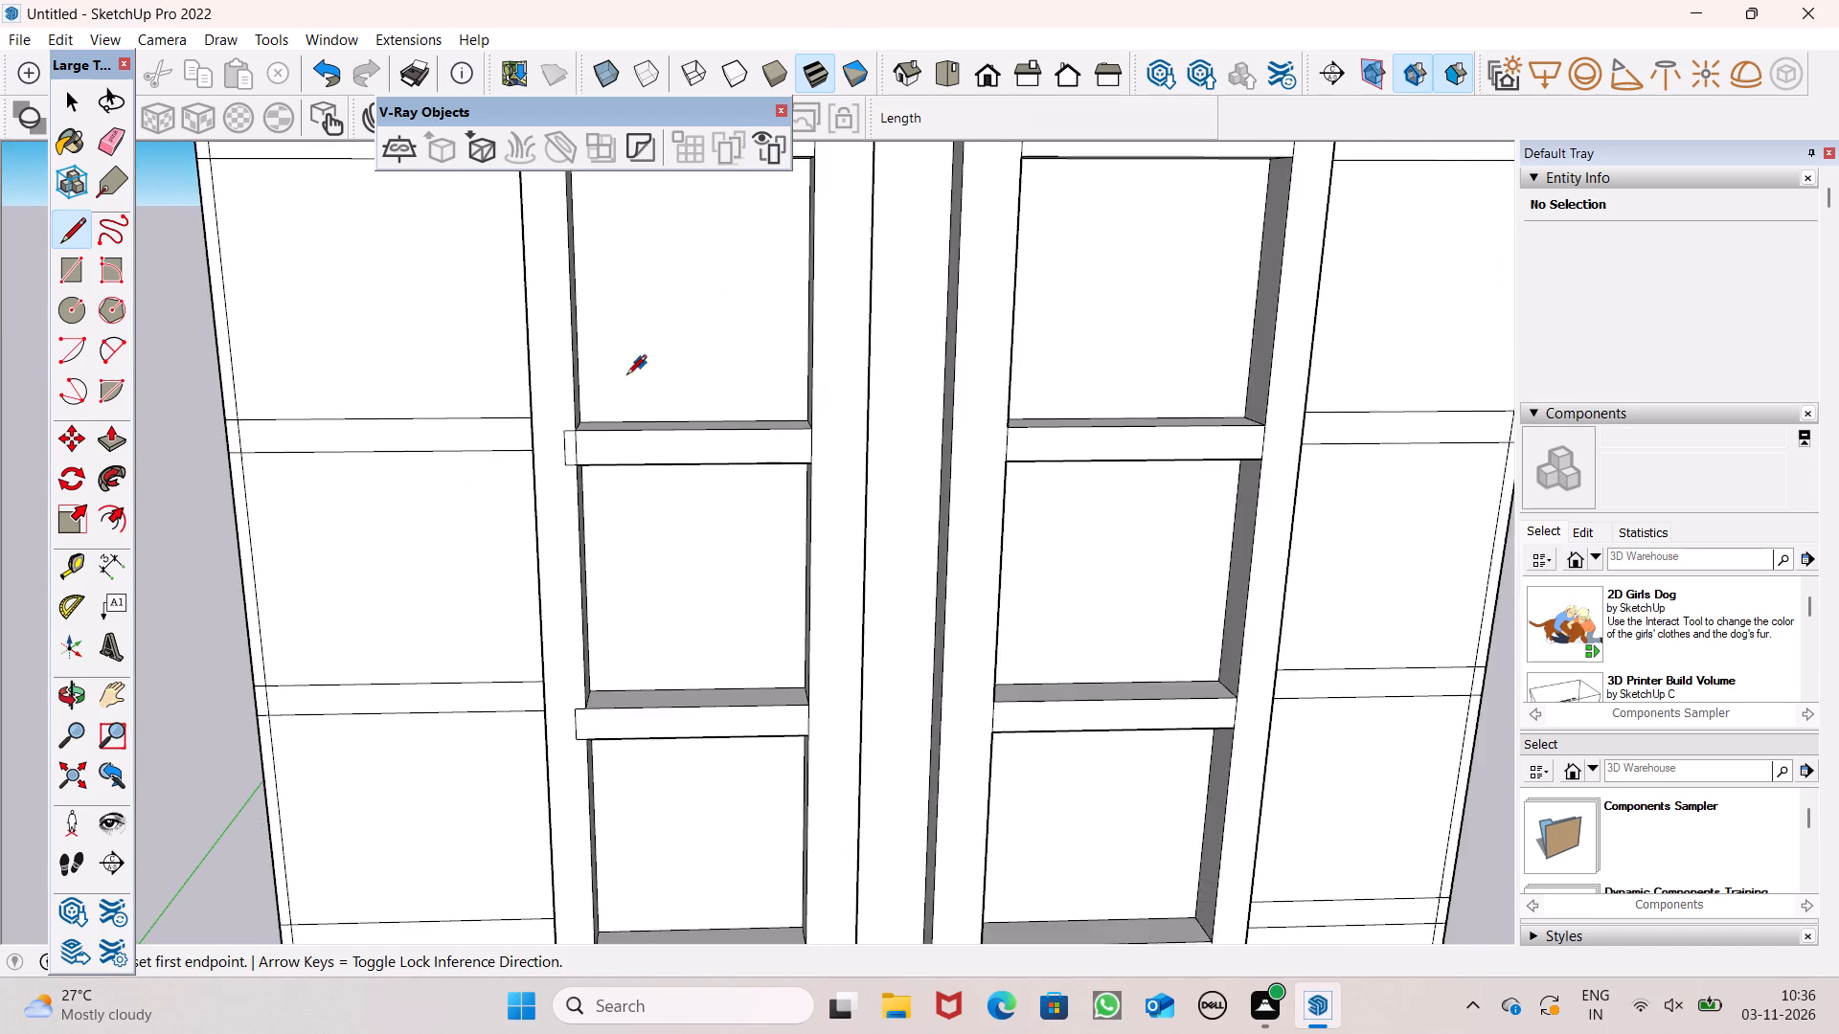
# Draw a 2' vertical line across the third floor band from the top, in line with the widened left fin's inner edge.
pyautogui.scroll(-8, 581, 376)
pyautogui.scroll(6, 626, 558)
pyautogui.scroll(6, 508, 561)
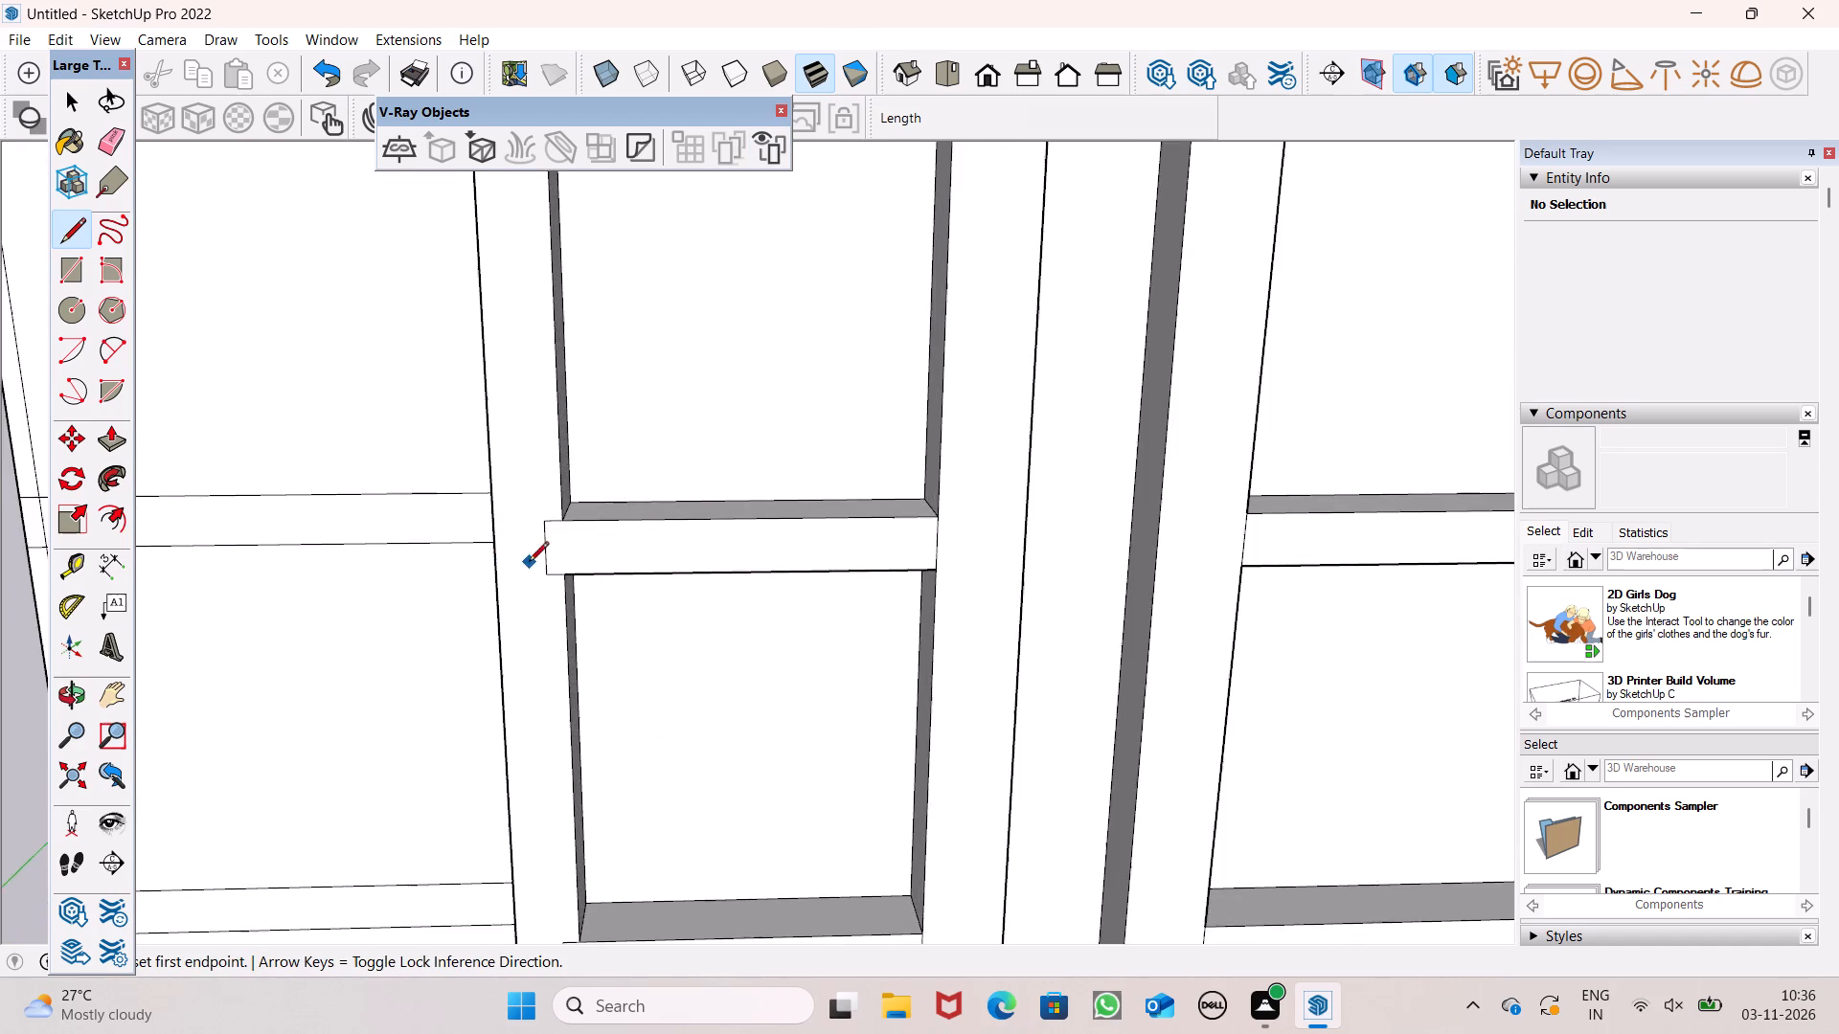
pyautogui.scroll(8, 540, 559)
pyautogui.click(586, 471)
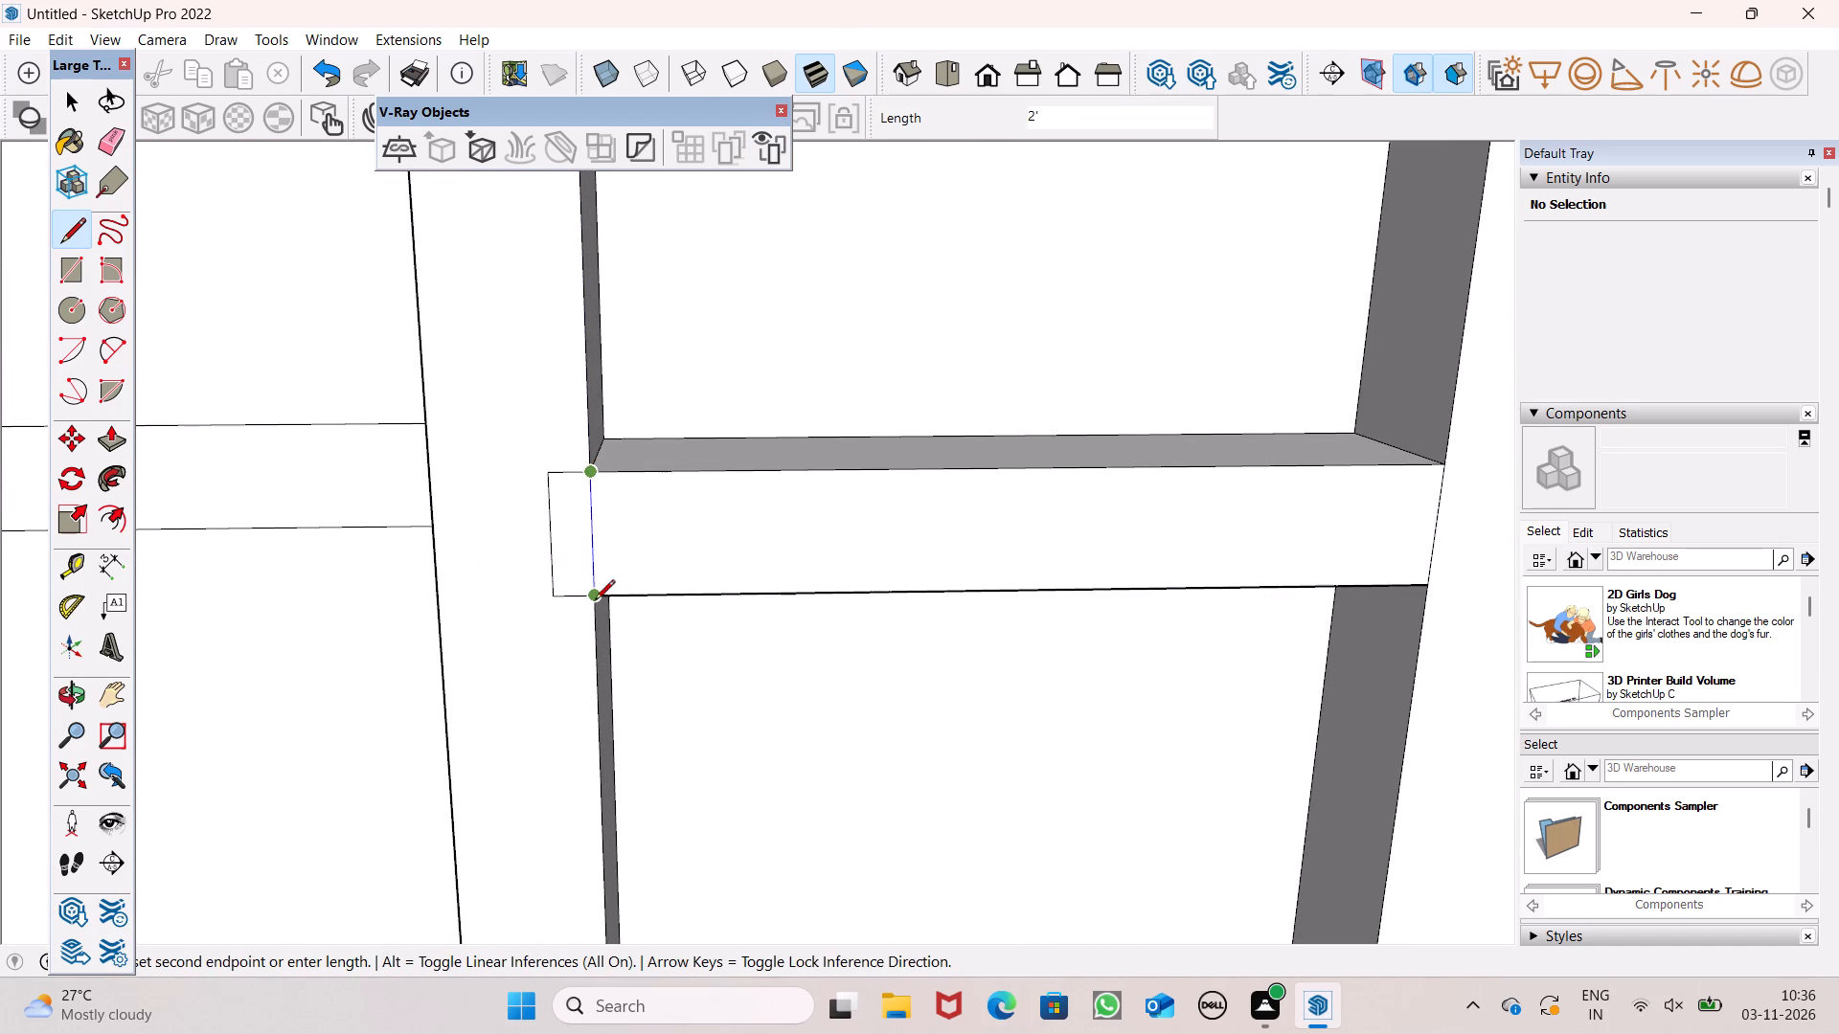
pyautogui.click(595, 604)
pyautogui.scroll(-11, 571, 360)
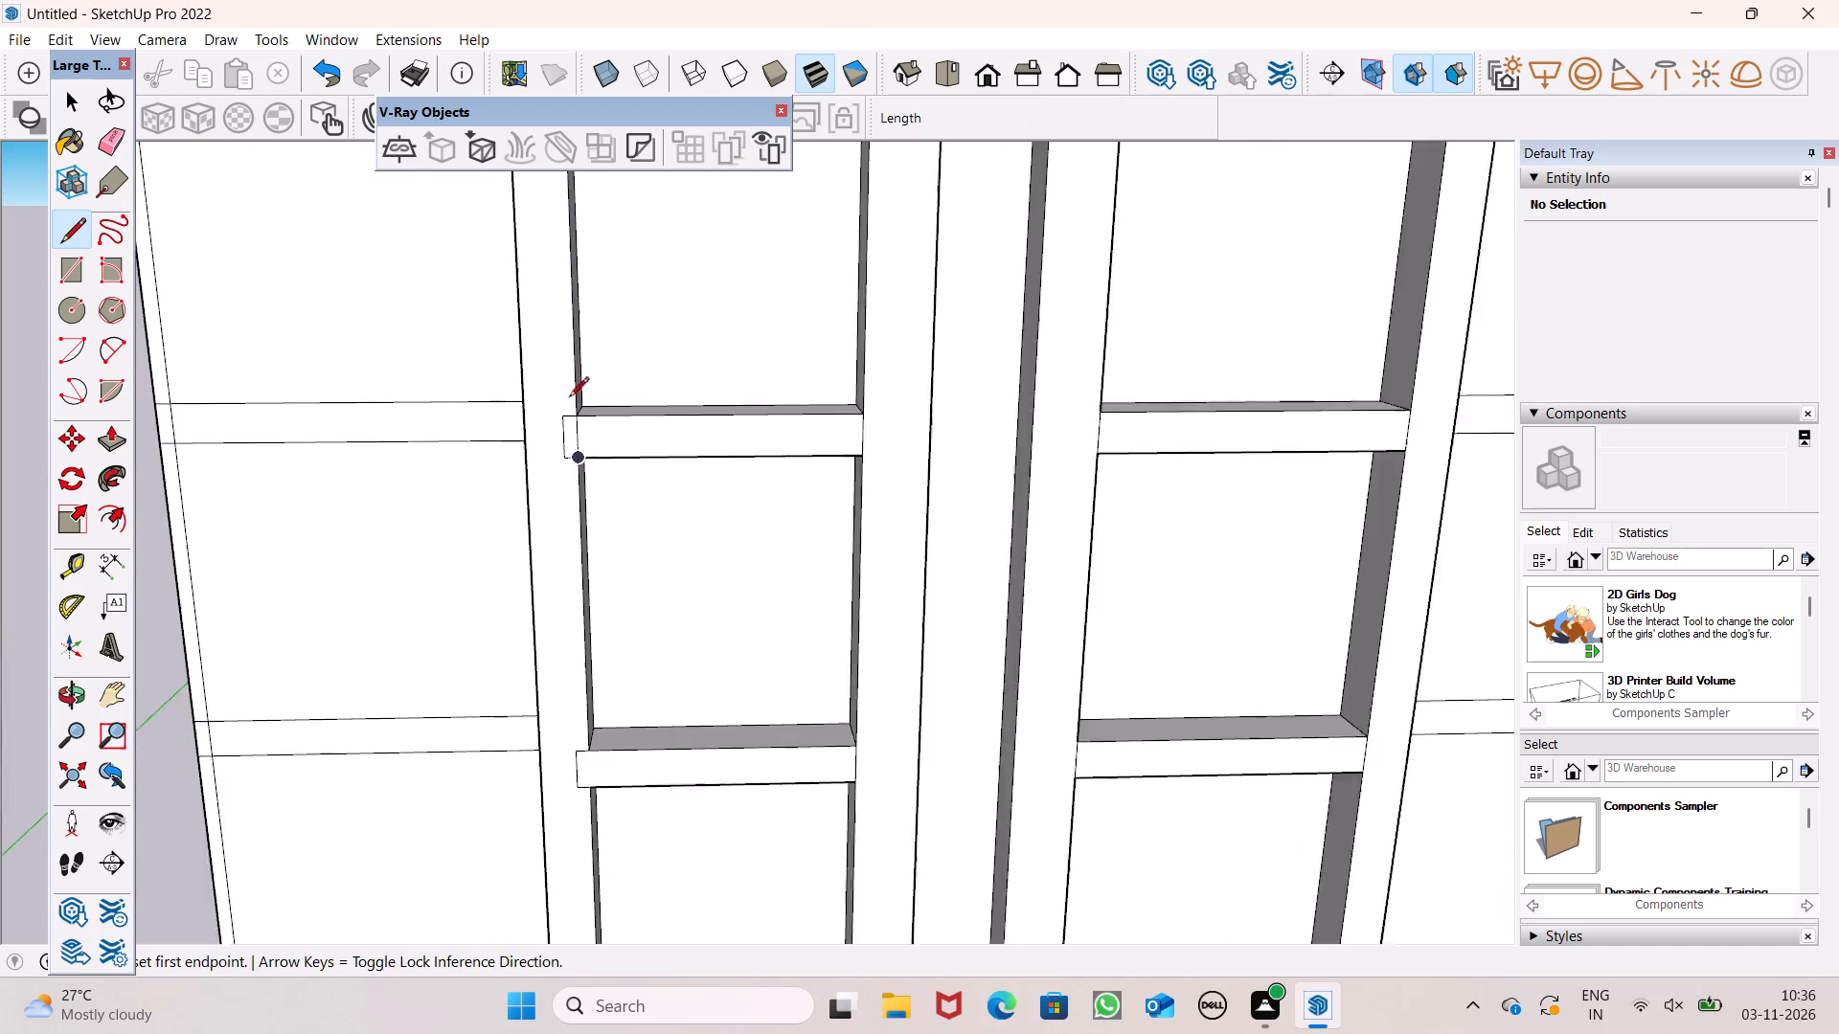
pyautogui.scroll(-2, 569, 398)
# Draw a vertical line about 2' long across the lowest floor band, in line with the widened left fin's inner edge.
pyautogui.scroll(12, 612, 730)
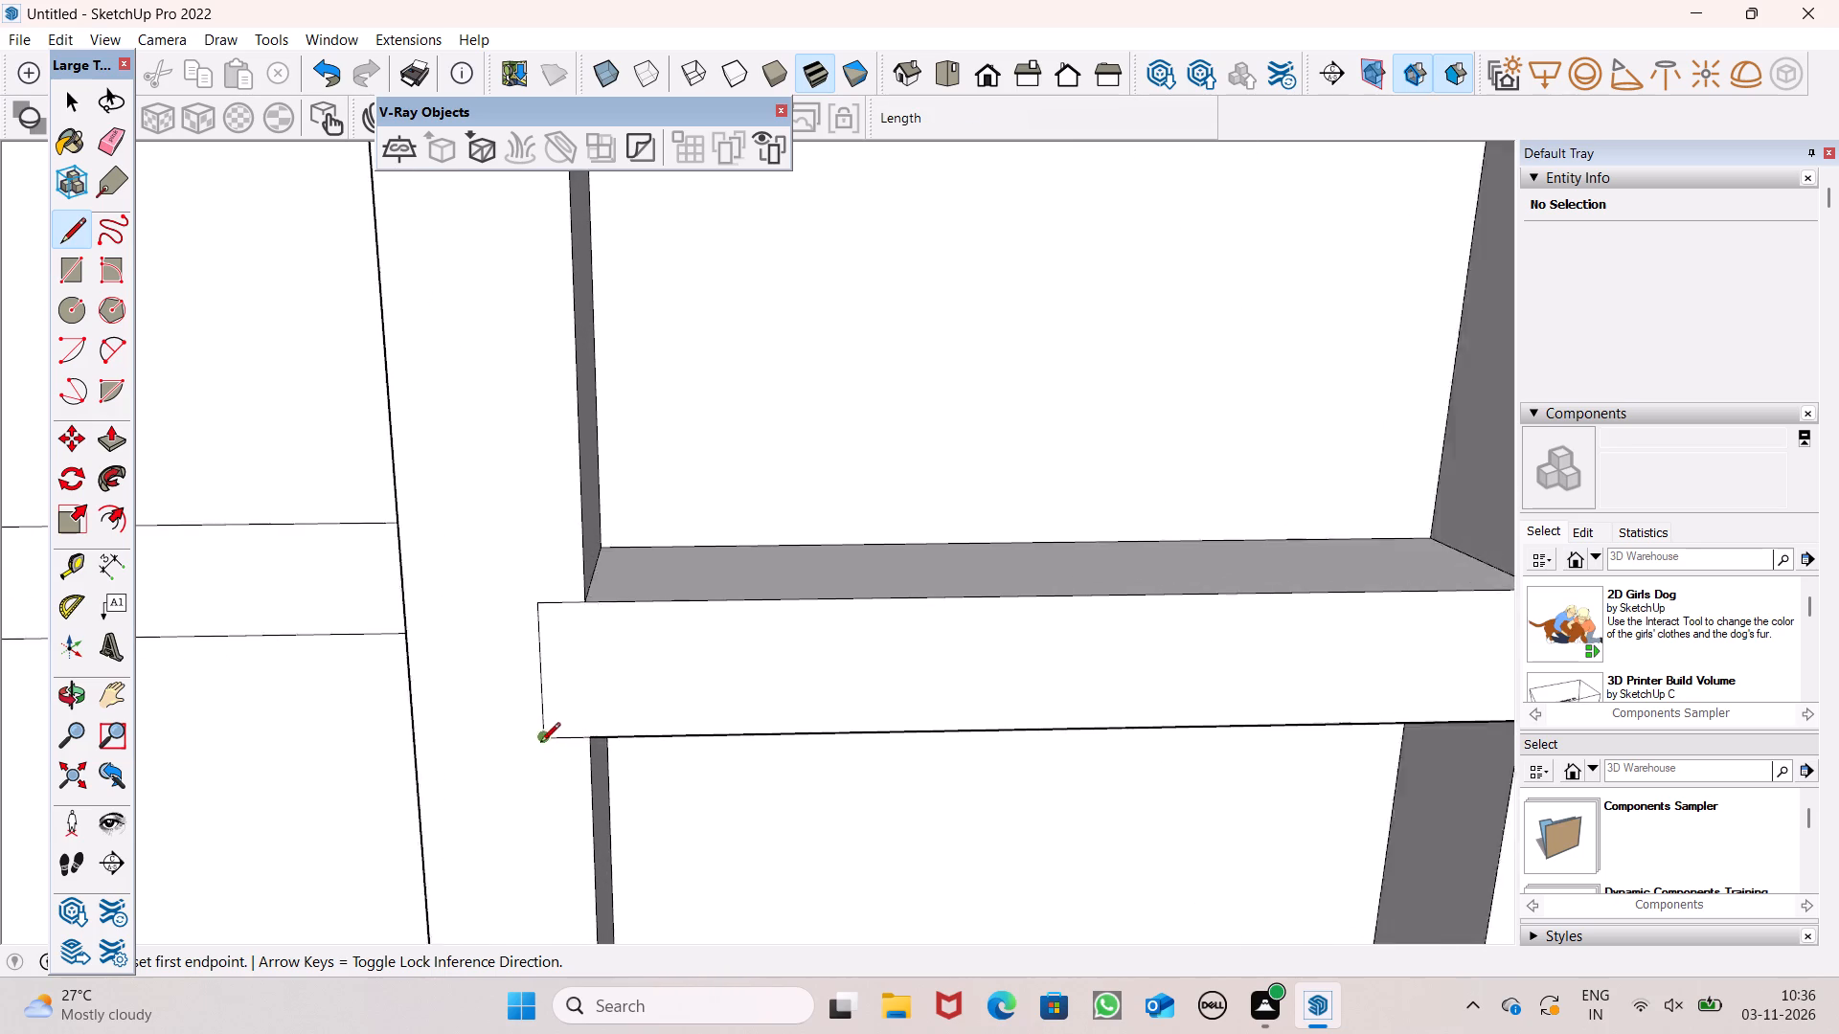
pyautogui.scroll(3, 540, 744)
pyautogui.click(596, 563)
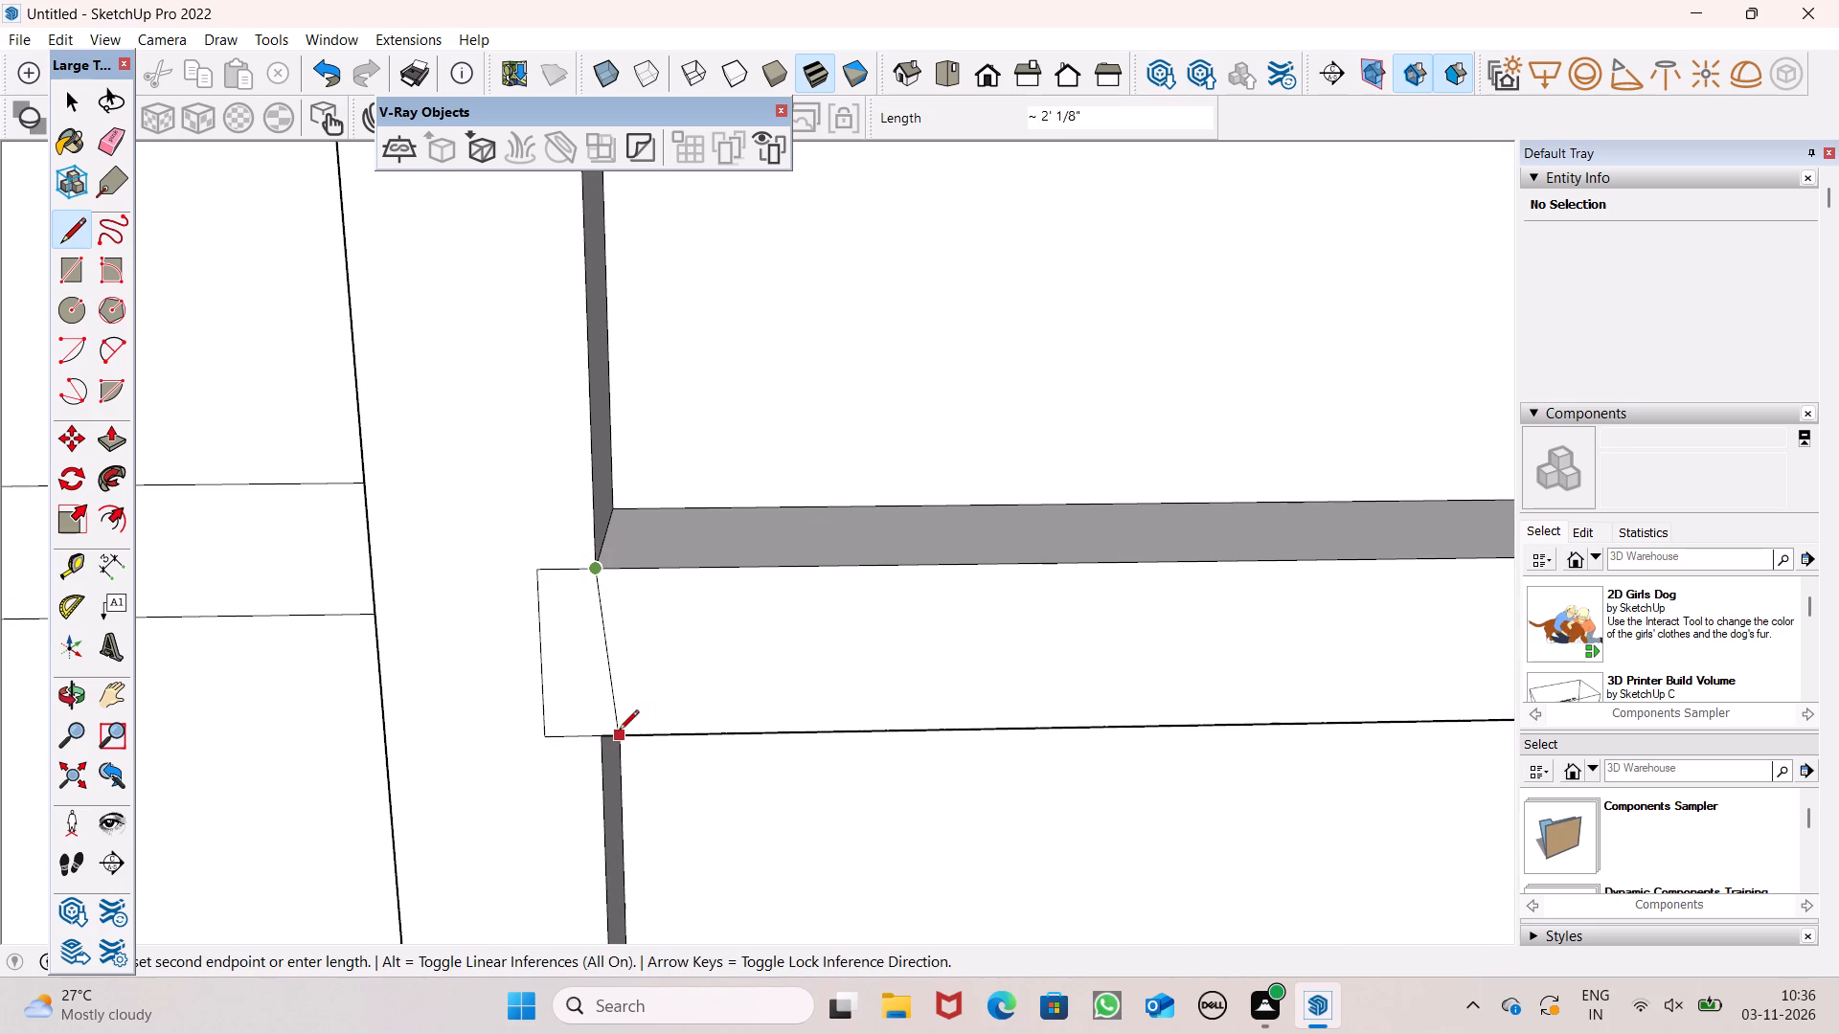
pyautogui.click(608, 736)
pyautogui.scroll(-8, 509, 415)
pyautogui.scroll(-7, 550, 556)
pyautogui.scroll(-3, 577, 663)
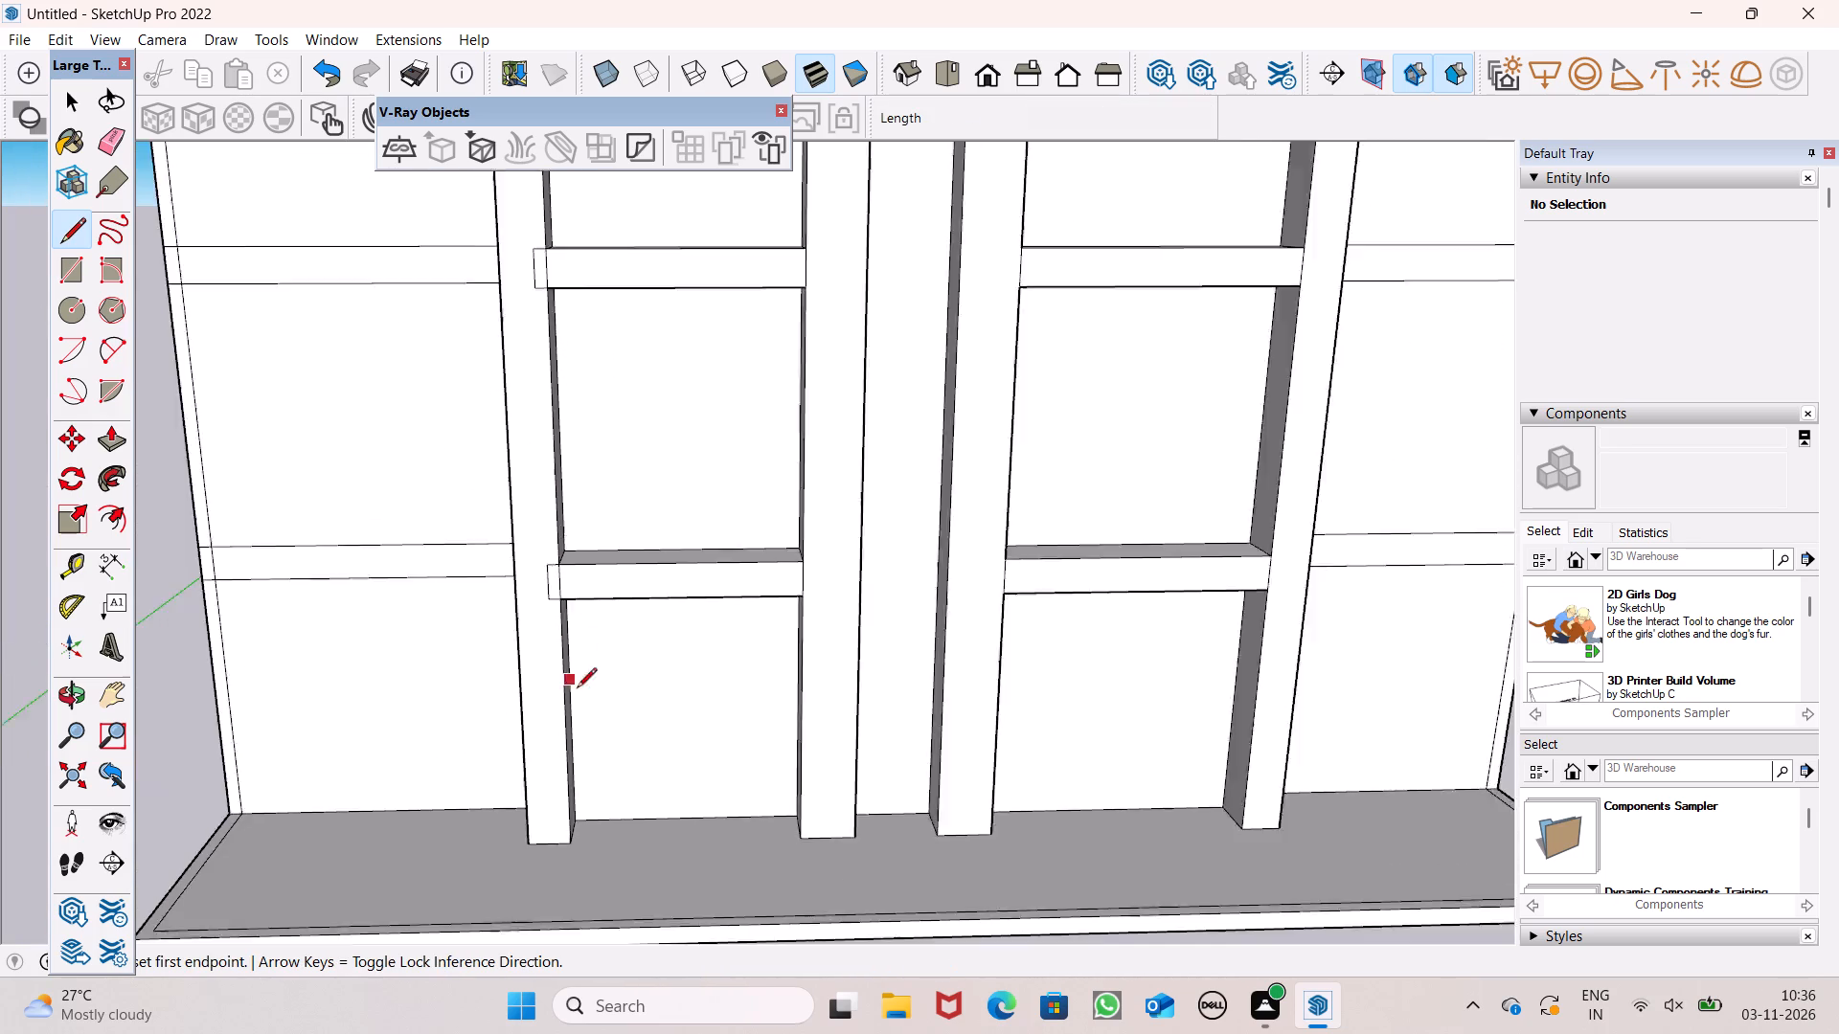
pyautogui.scroll(-4, 577, 689)
# Erase the leftover floor-band edges on the front of the widened left fin.
pyautogui.click(102, 146)
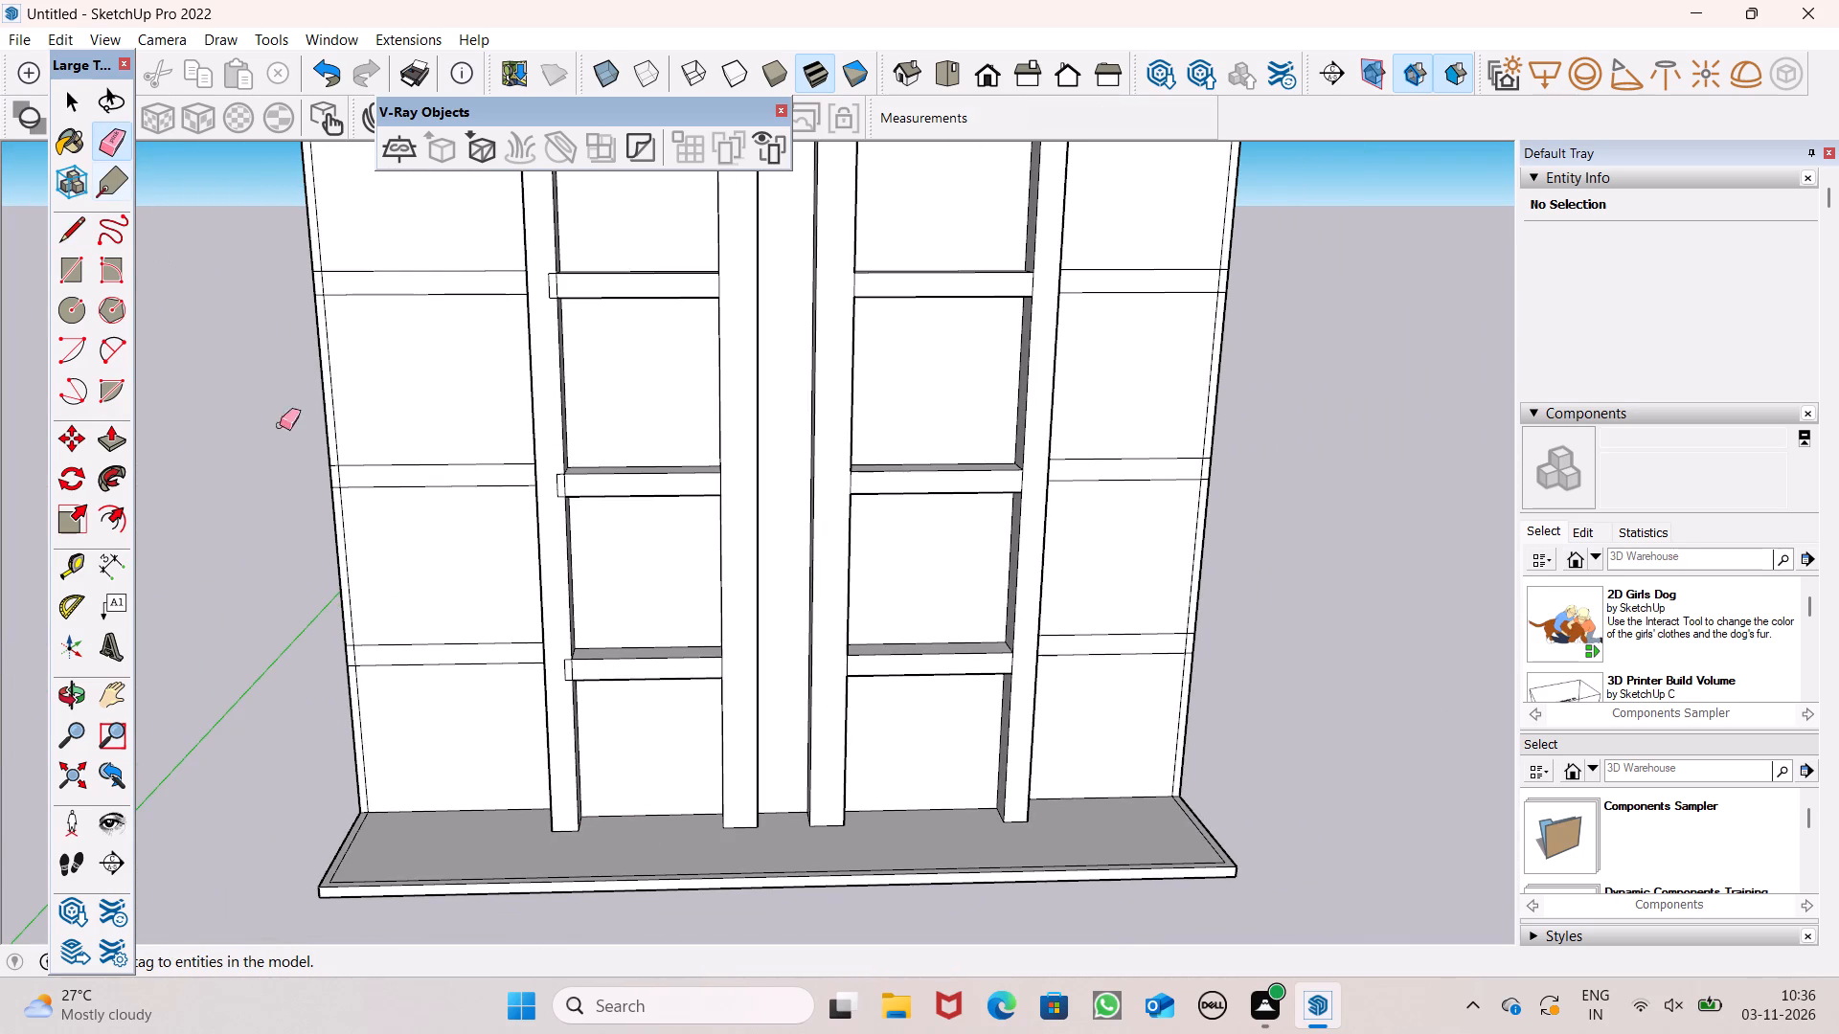
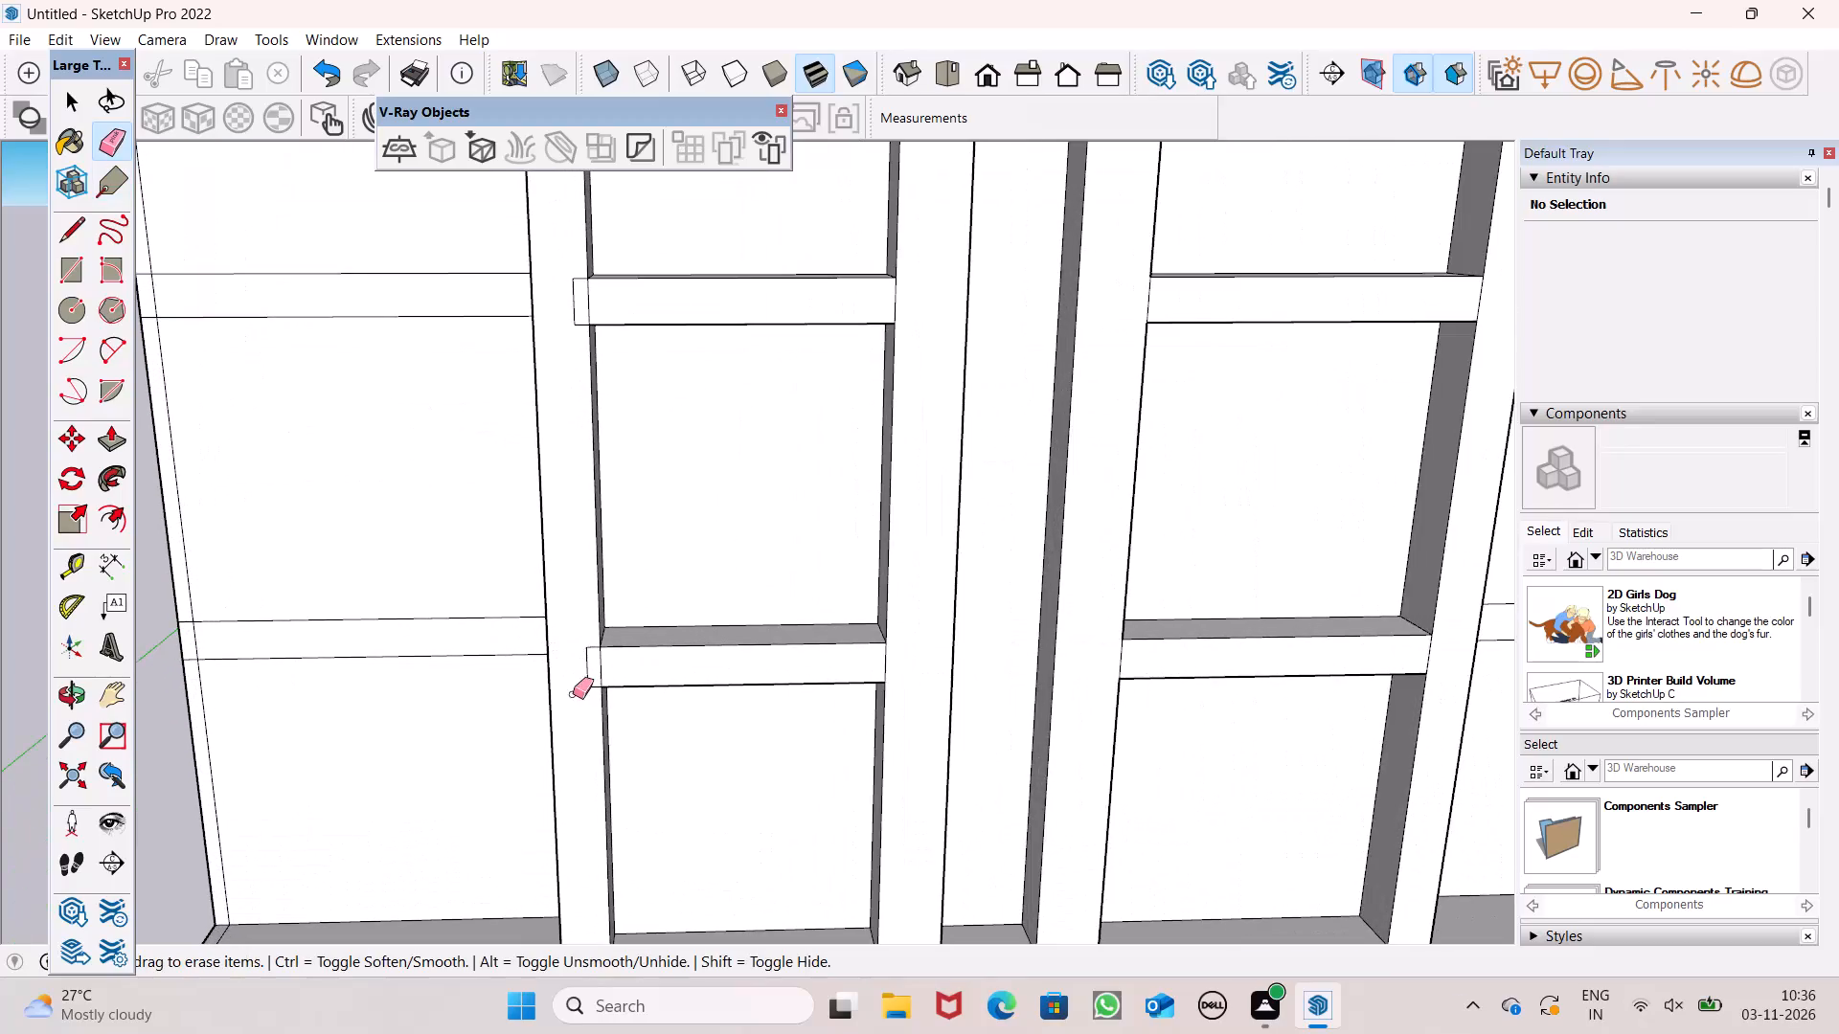
# Erase the leftover edges on the left fin's front at the lowest floor band and the one above it.
pyautogui.scroll(11, 582, 682)
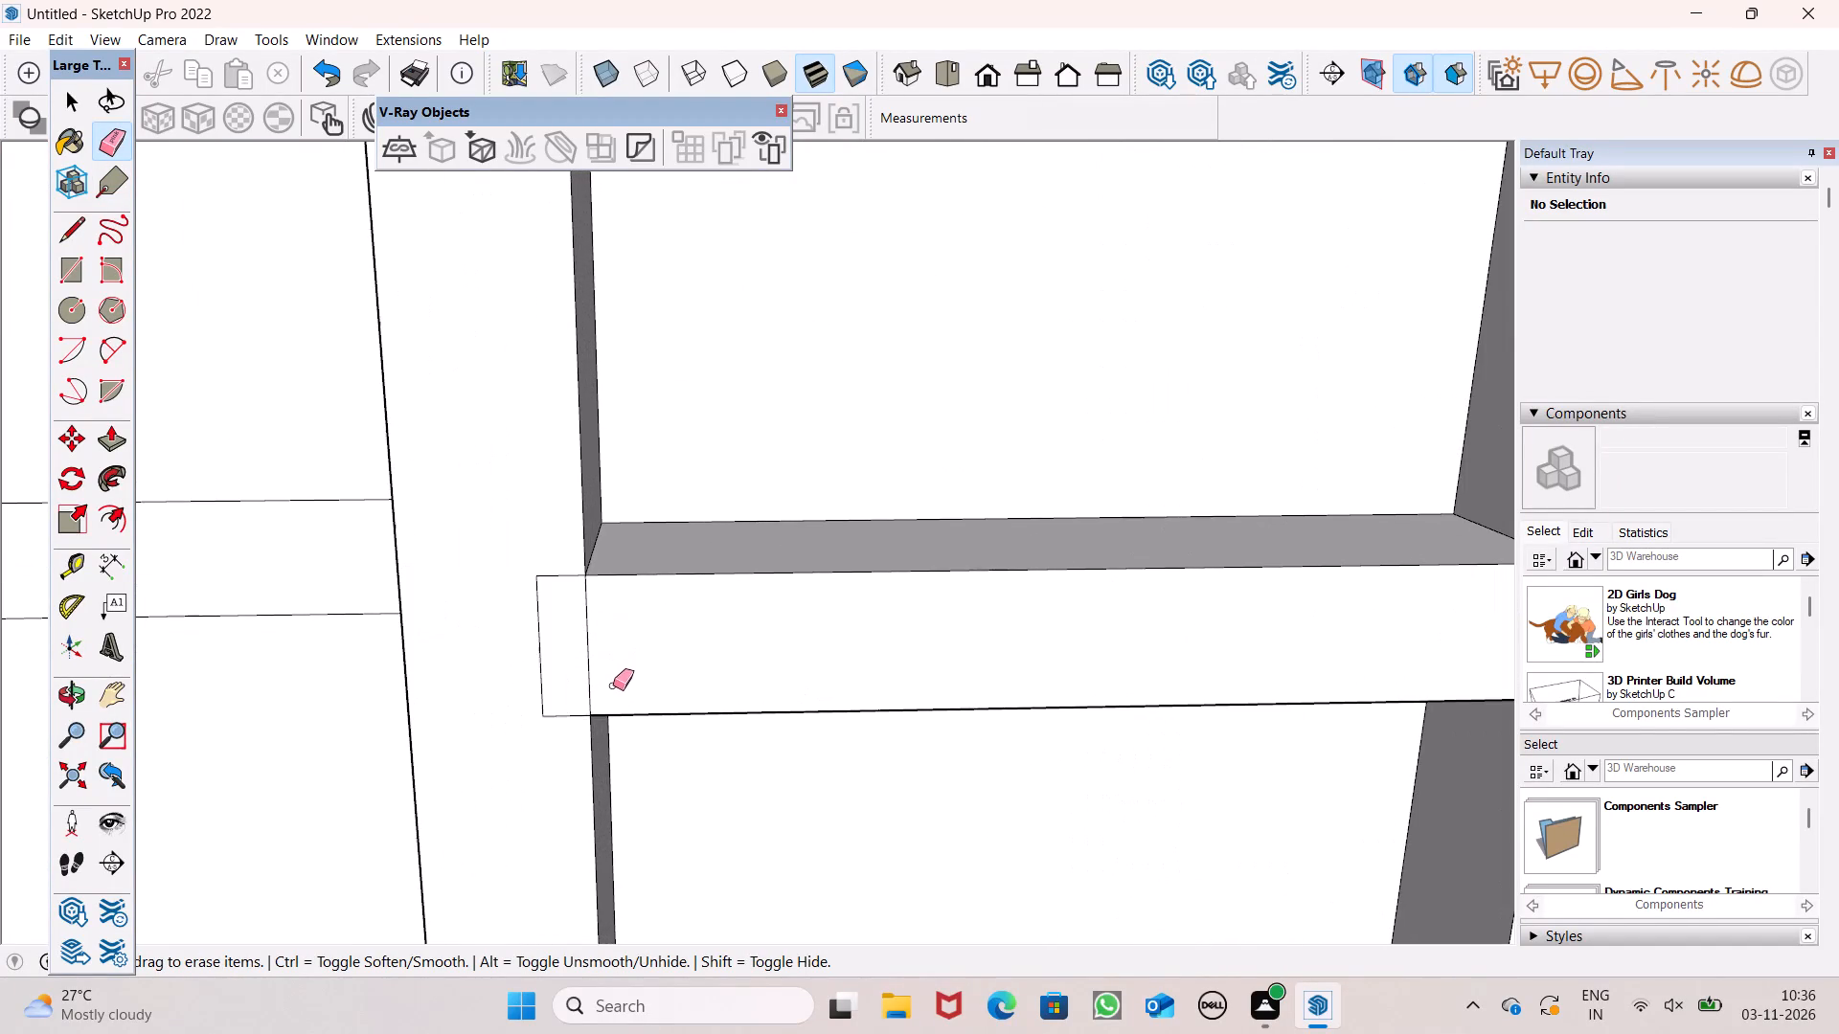
pyautogui.scroll(1, 613, 686)
pyautogui.moveTo(567, 737); pyautogui.dragTo(557, 573)
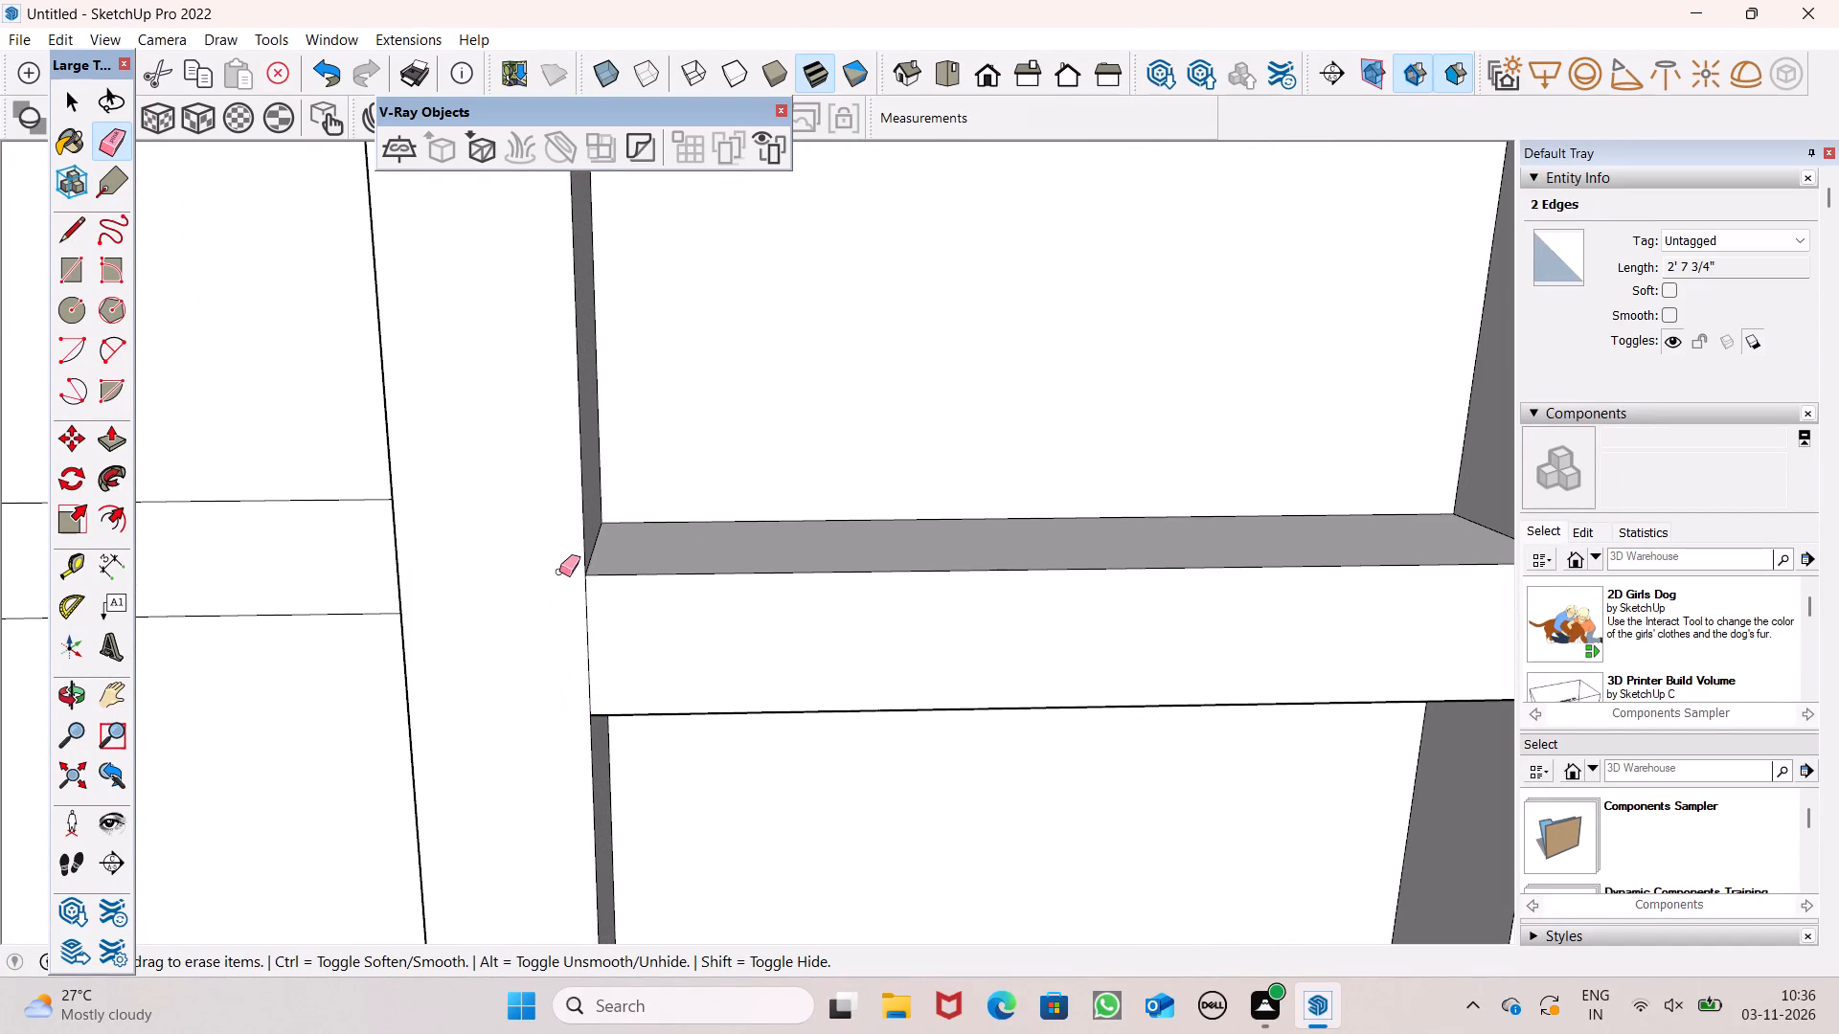
pyautogui.scroll(-15, 507, 656)
pyautogui.scroll(7, 471, 327)
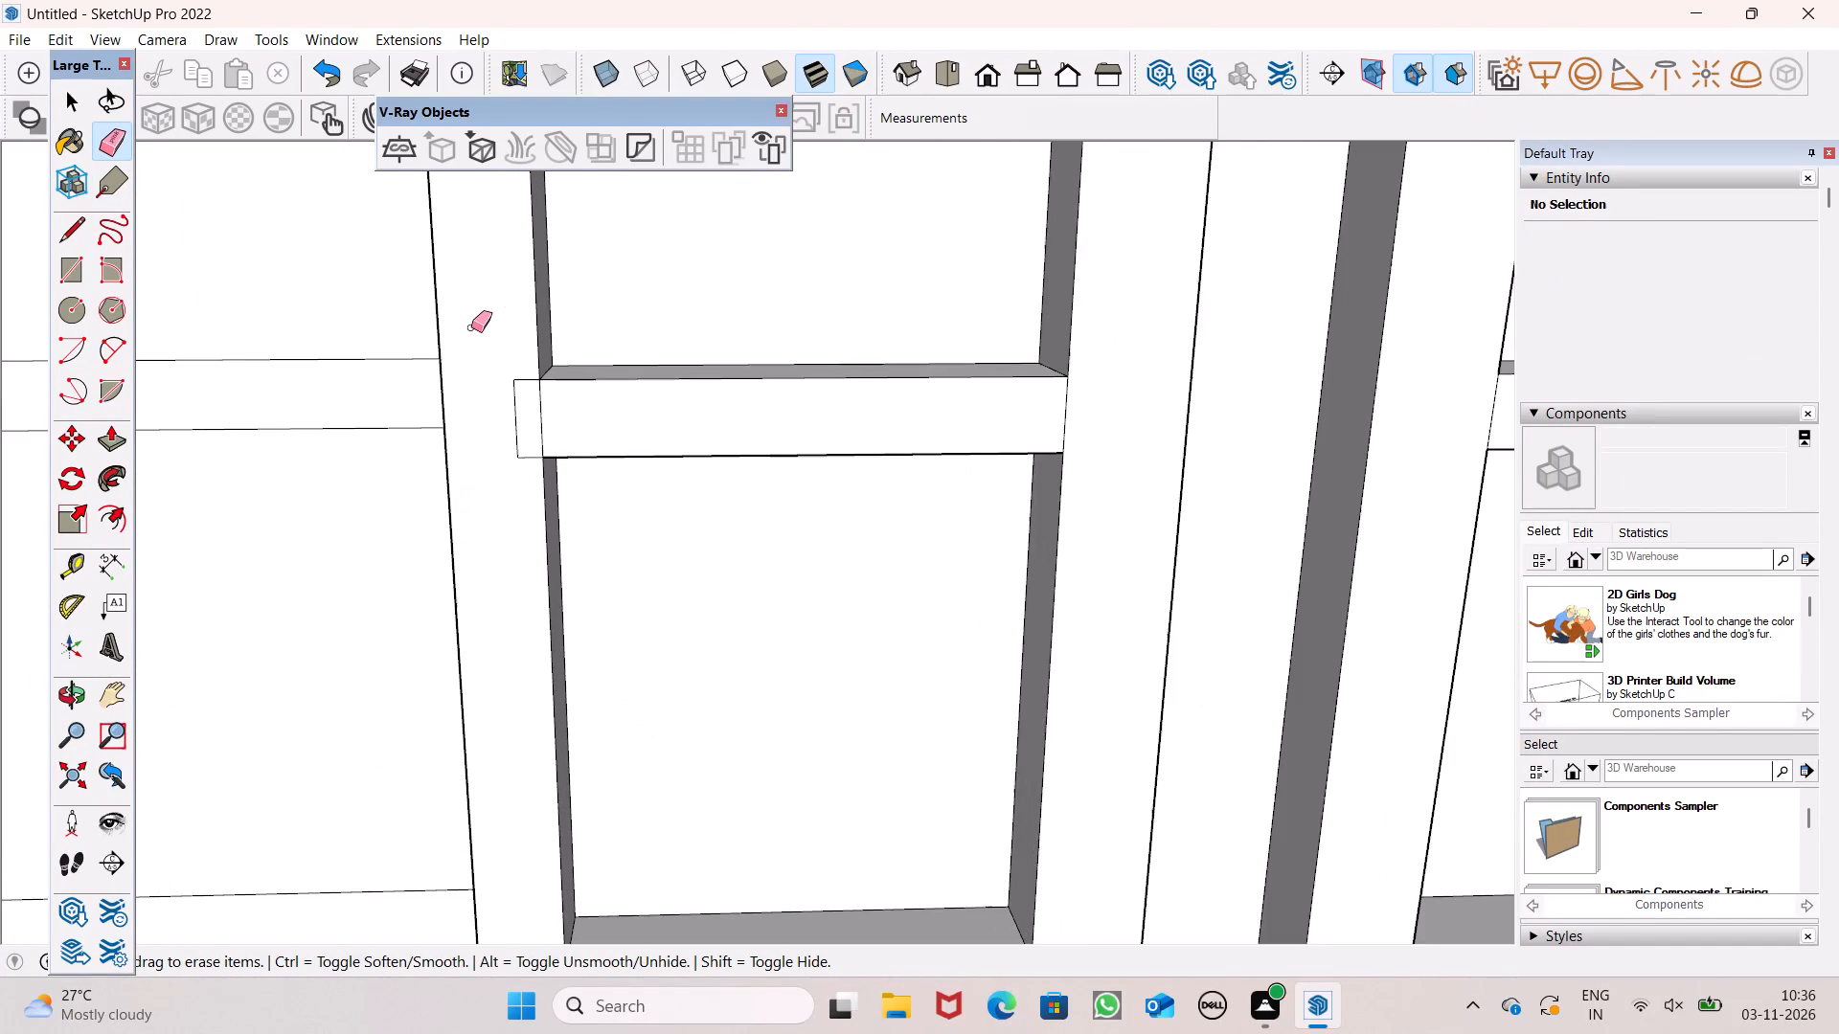
pyautogui.scroll(7, 461, 368)
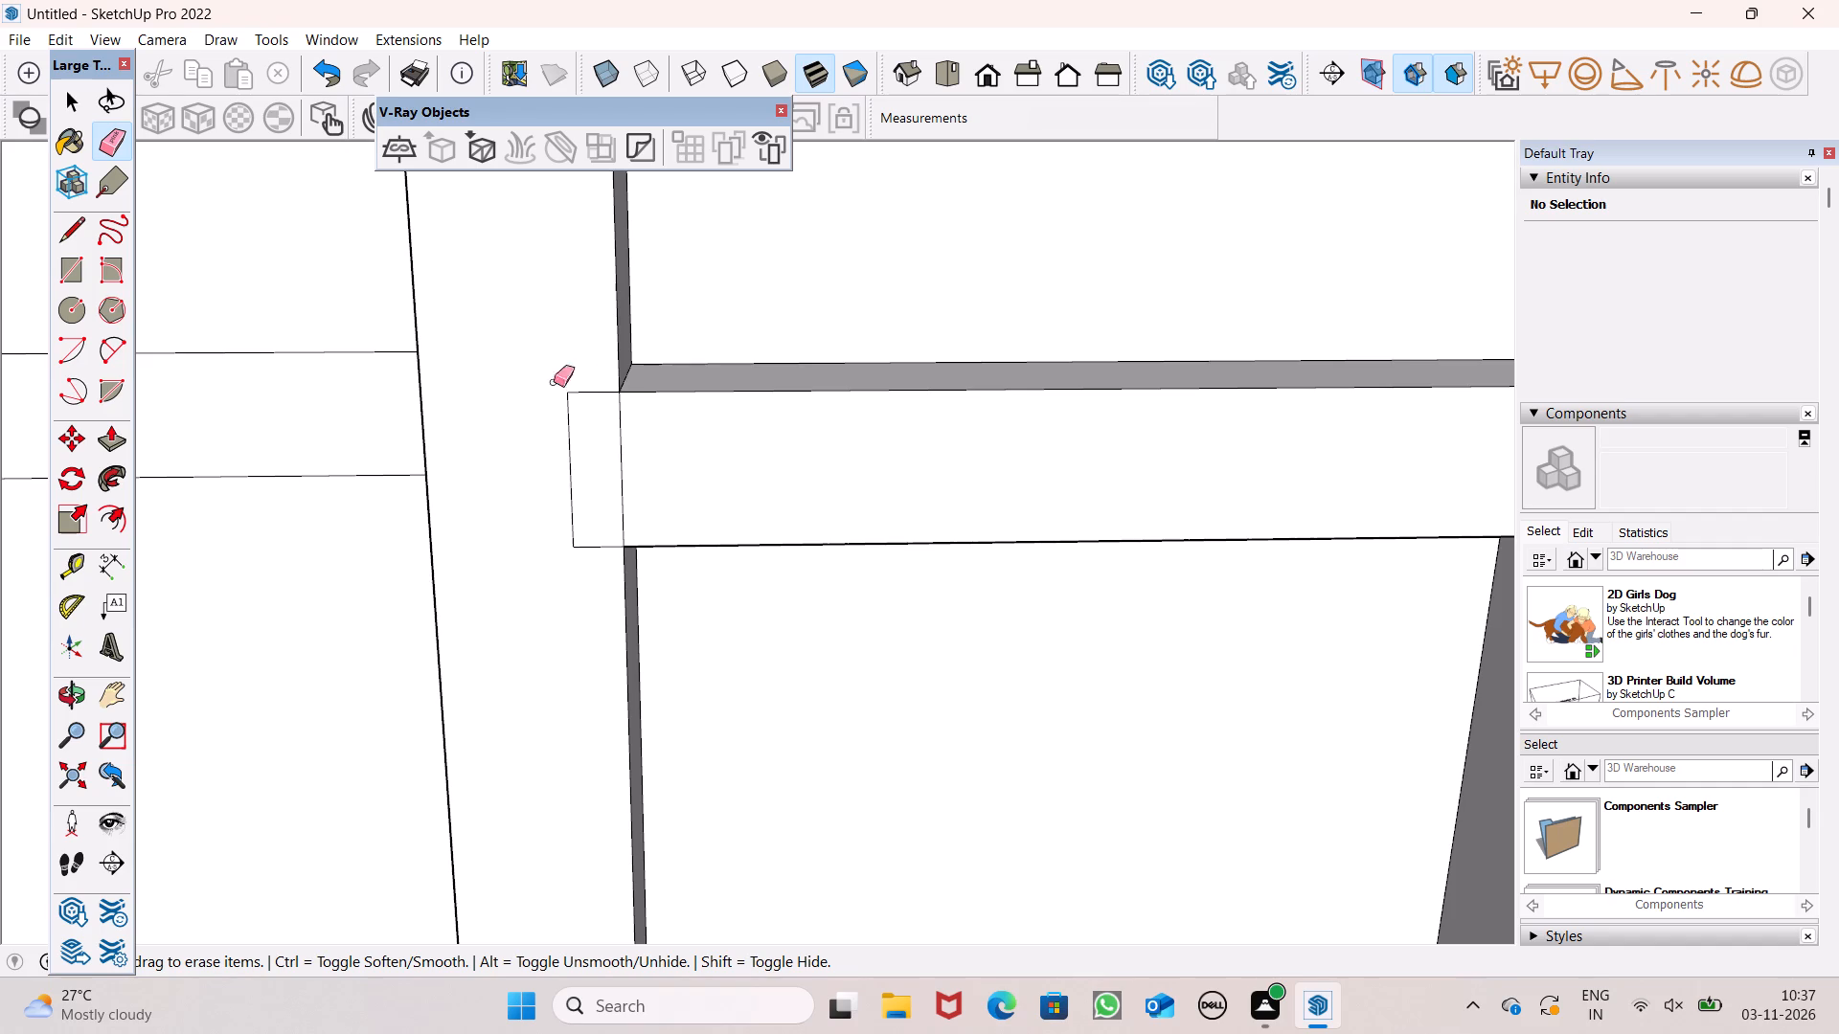
pyautogui.moveTo(585, 385); pyautogui.dragTo(566, 555)
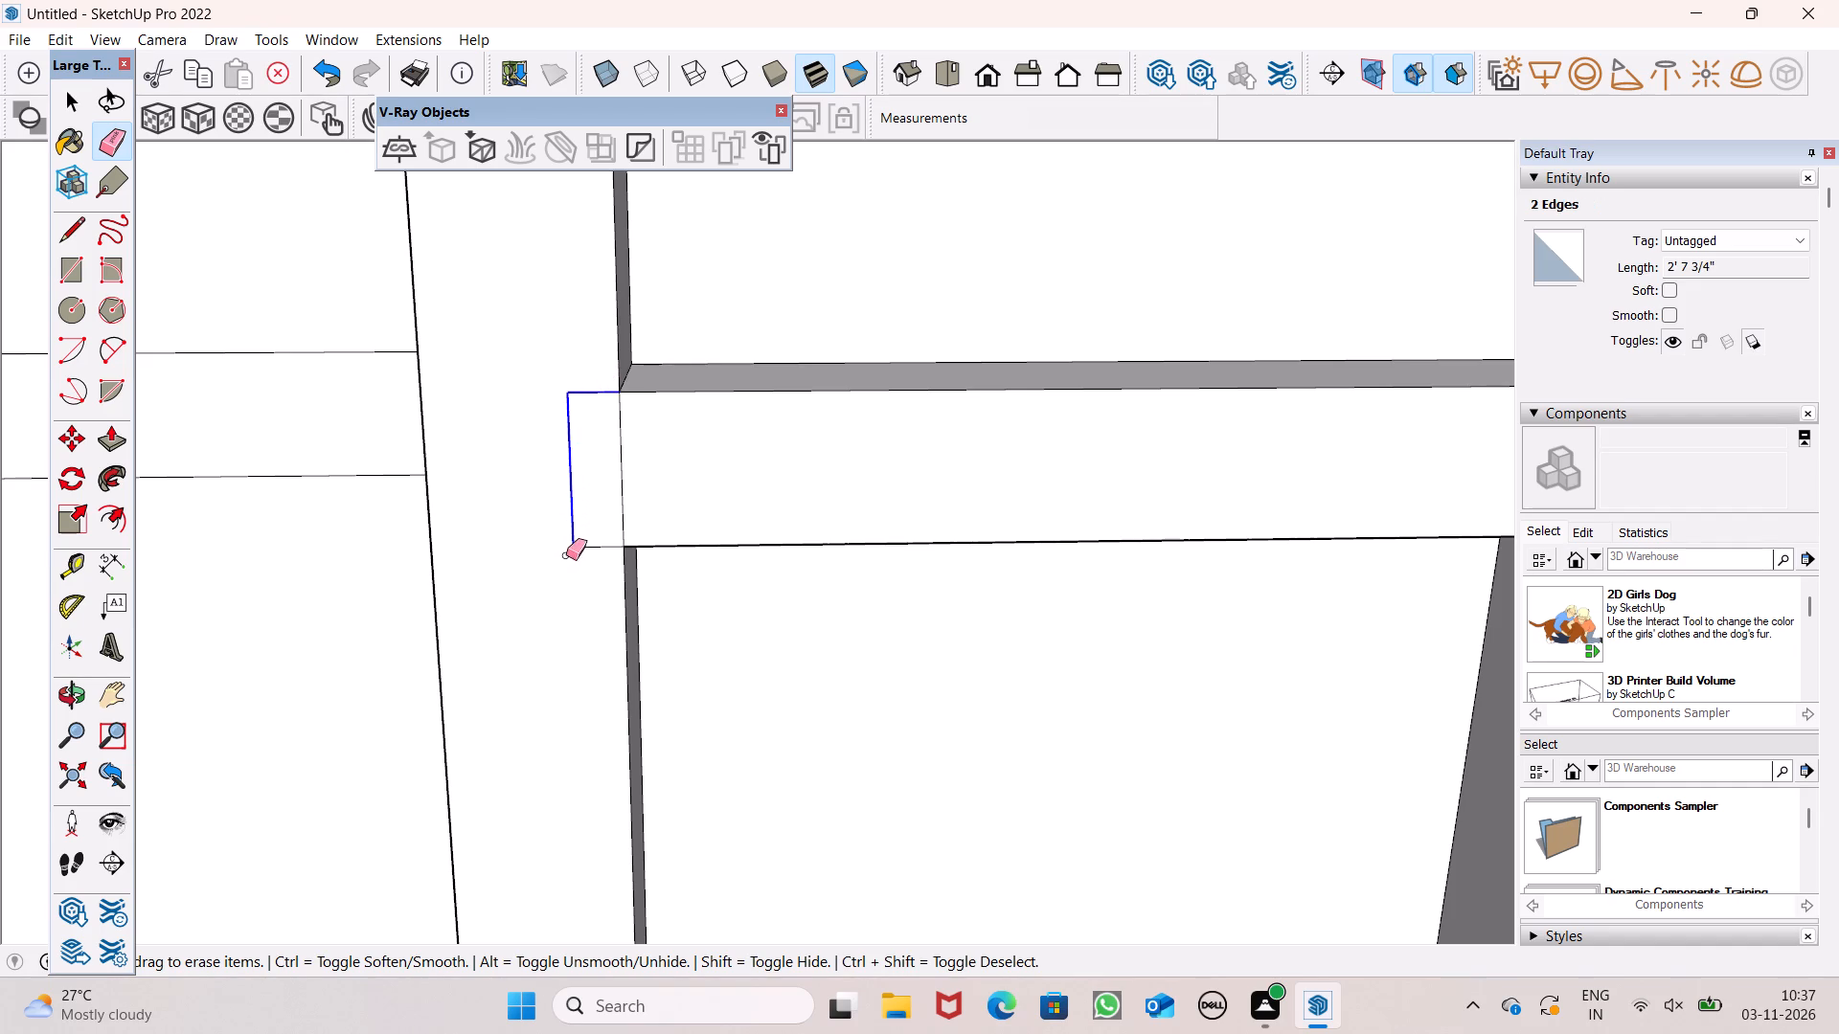
pyautogui.moveTo(566, 555); pyautogui.dragTo(581, 545)
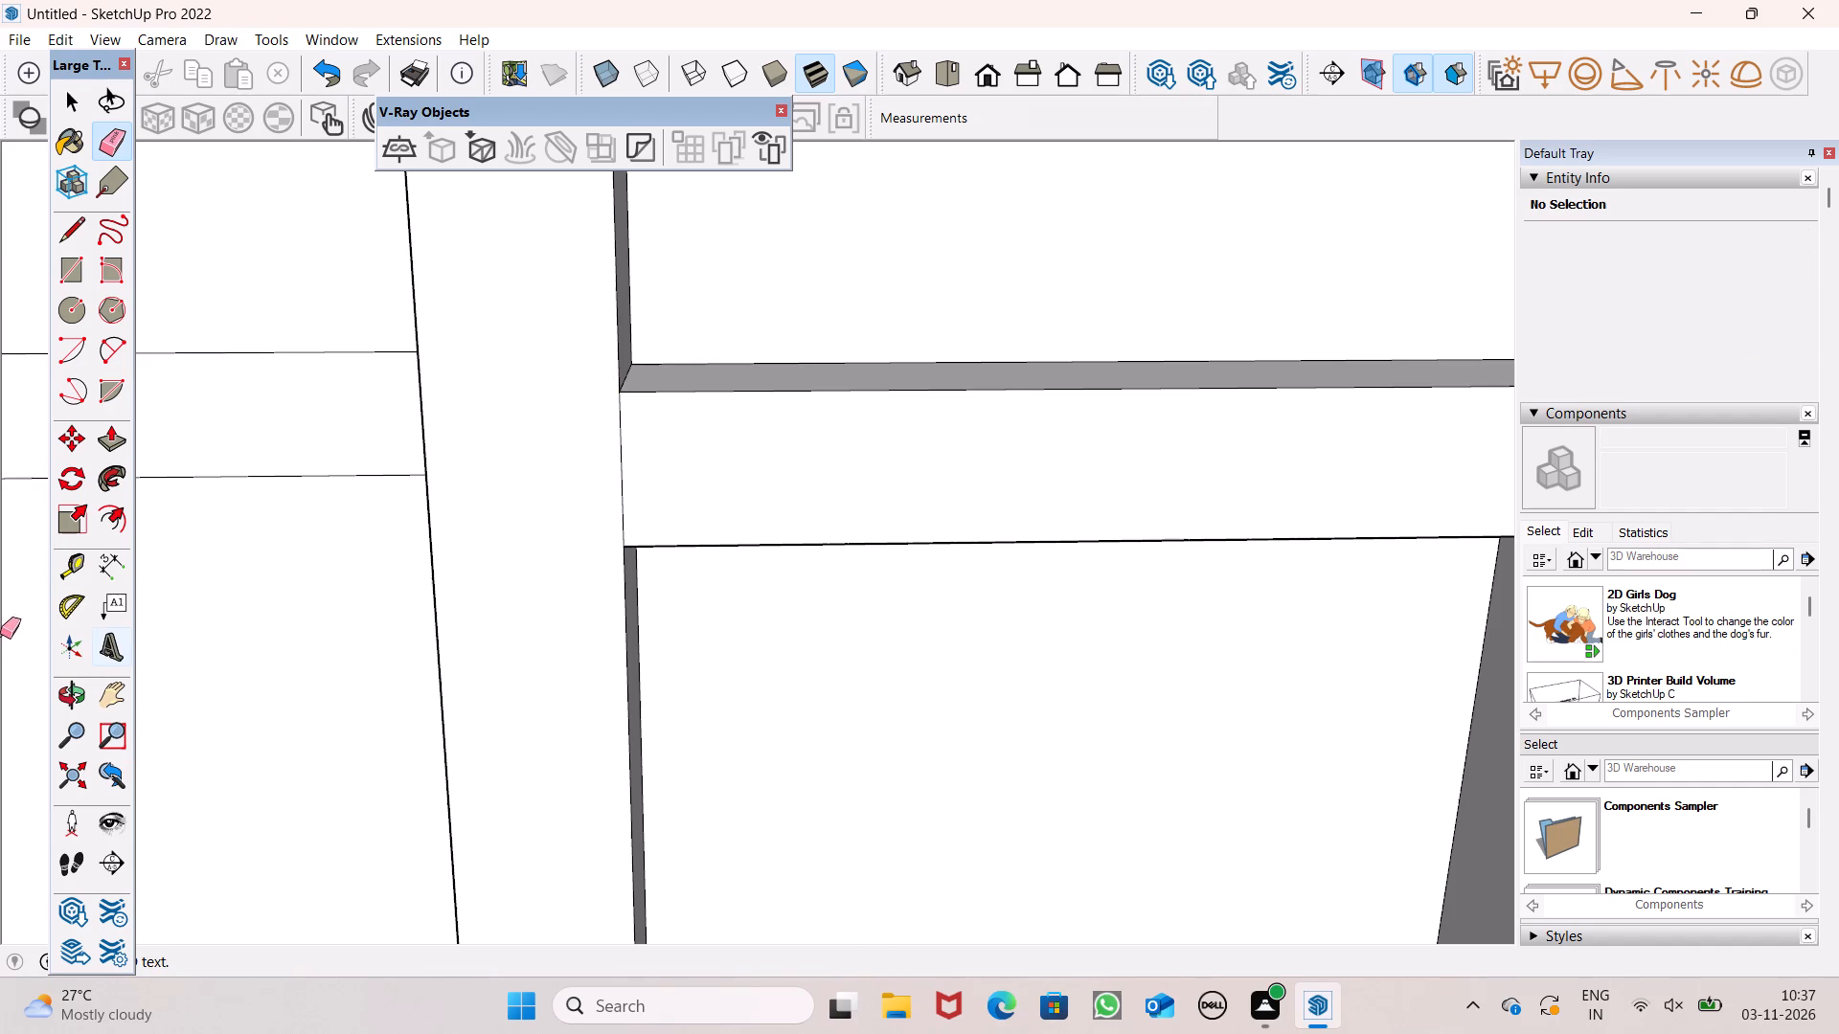
# Erase the leftover edges on the left fin's front at the second floor band from the top.
pyautogui.scroll(-15, 636, 548)
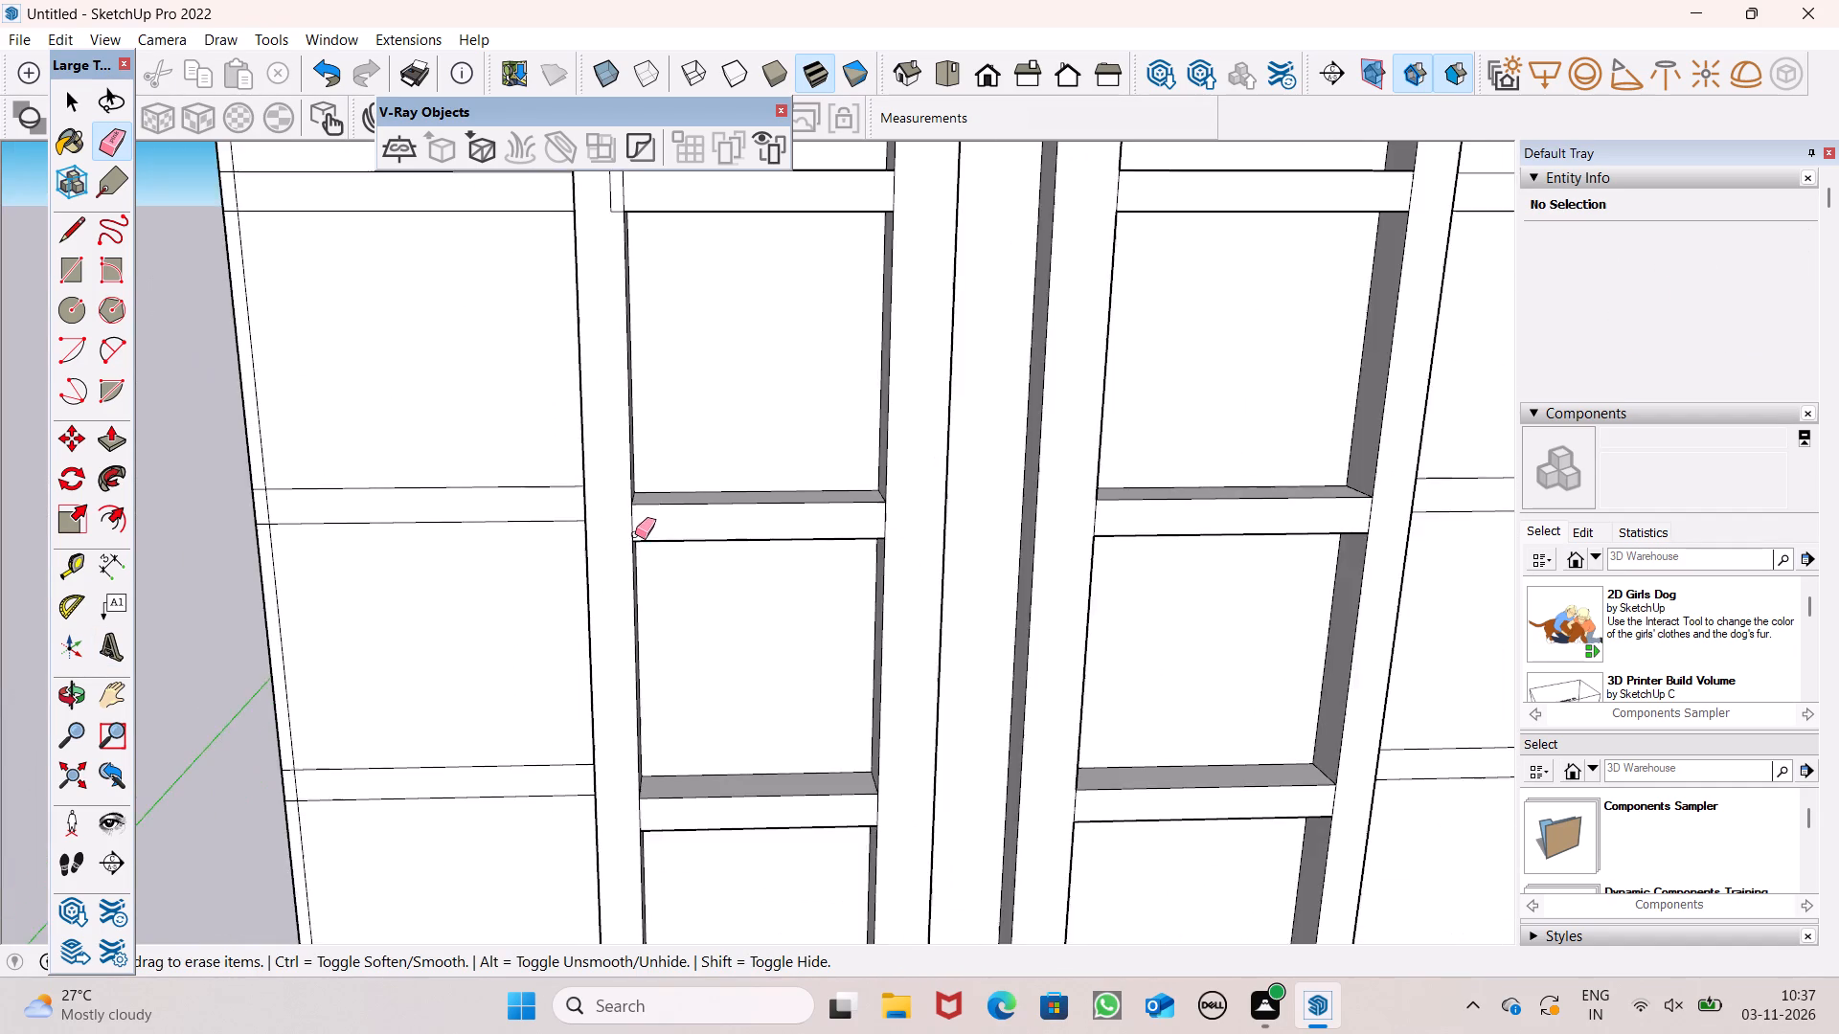
pyautogui.scroll(-13, 637, 546)
pyautogui.scroll(8, 602, 460)
pyautogui.scroll(7, 682, 477)
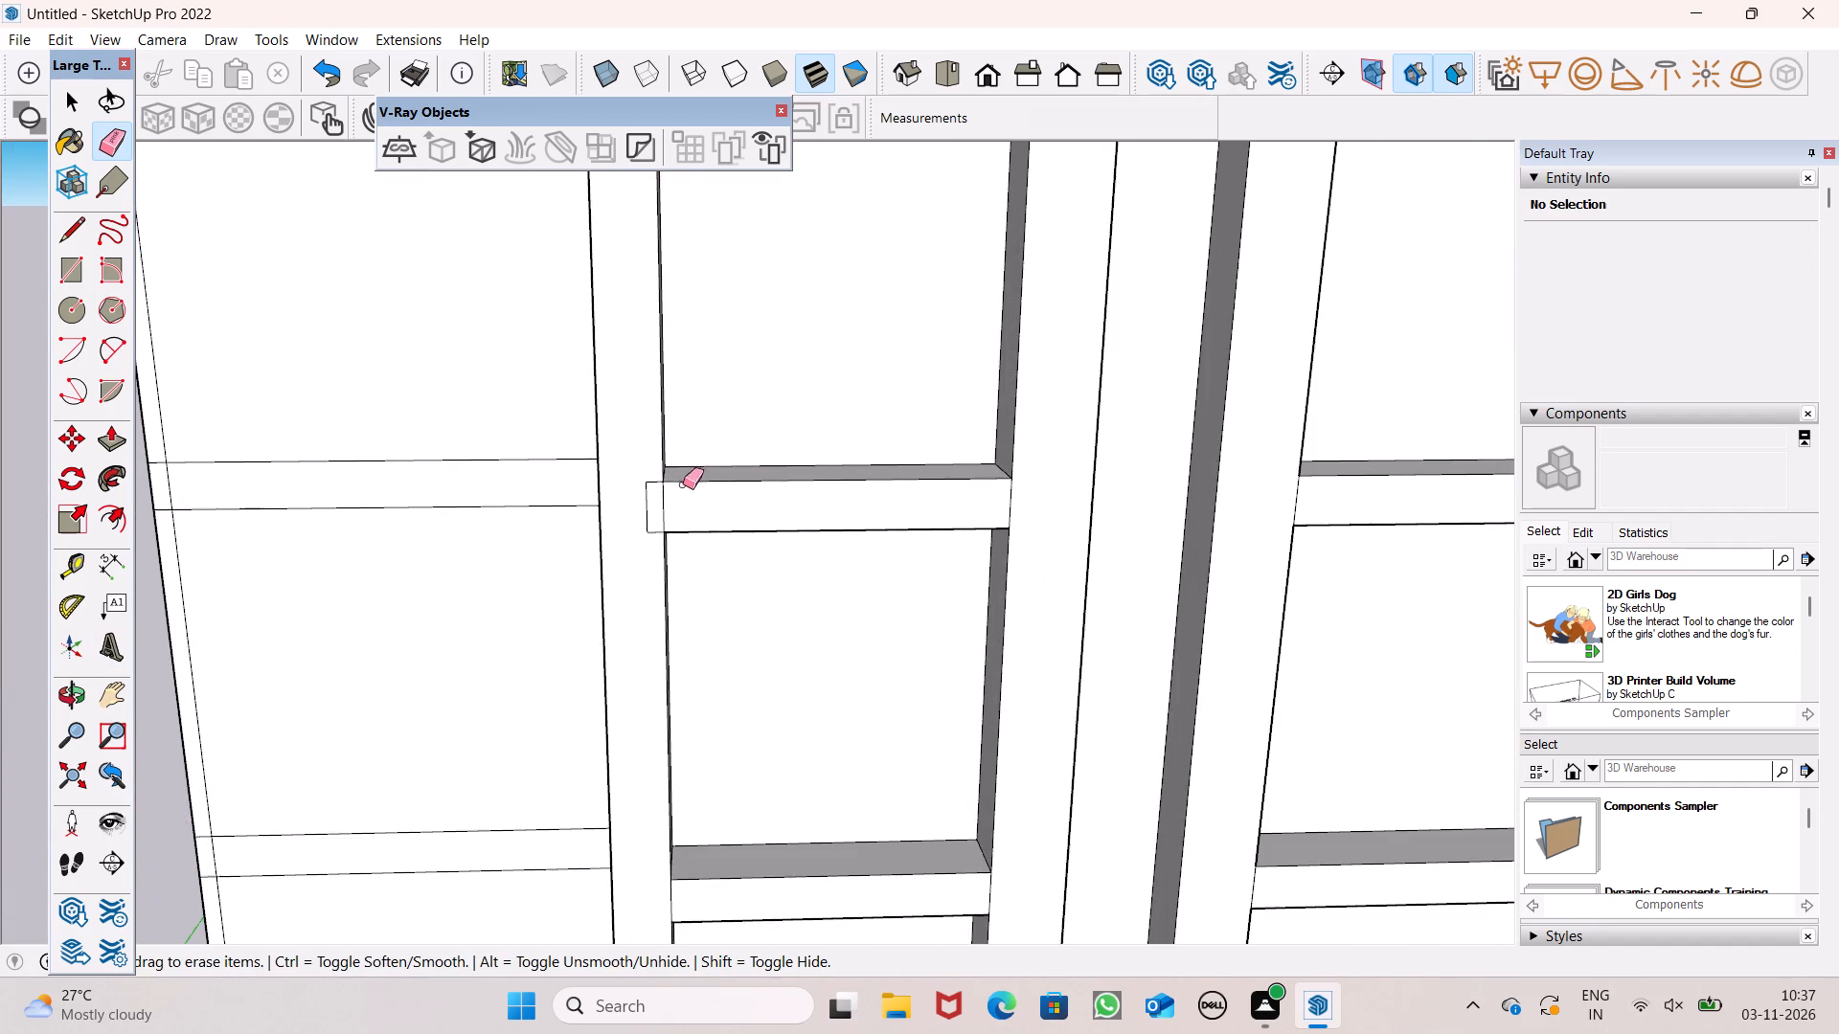
pyautogui.scroll(8, 644, 506)
pyautogui.moveTo(650, 444); pyautogui.dragTo(648, 557)
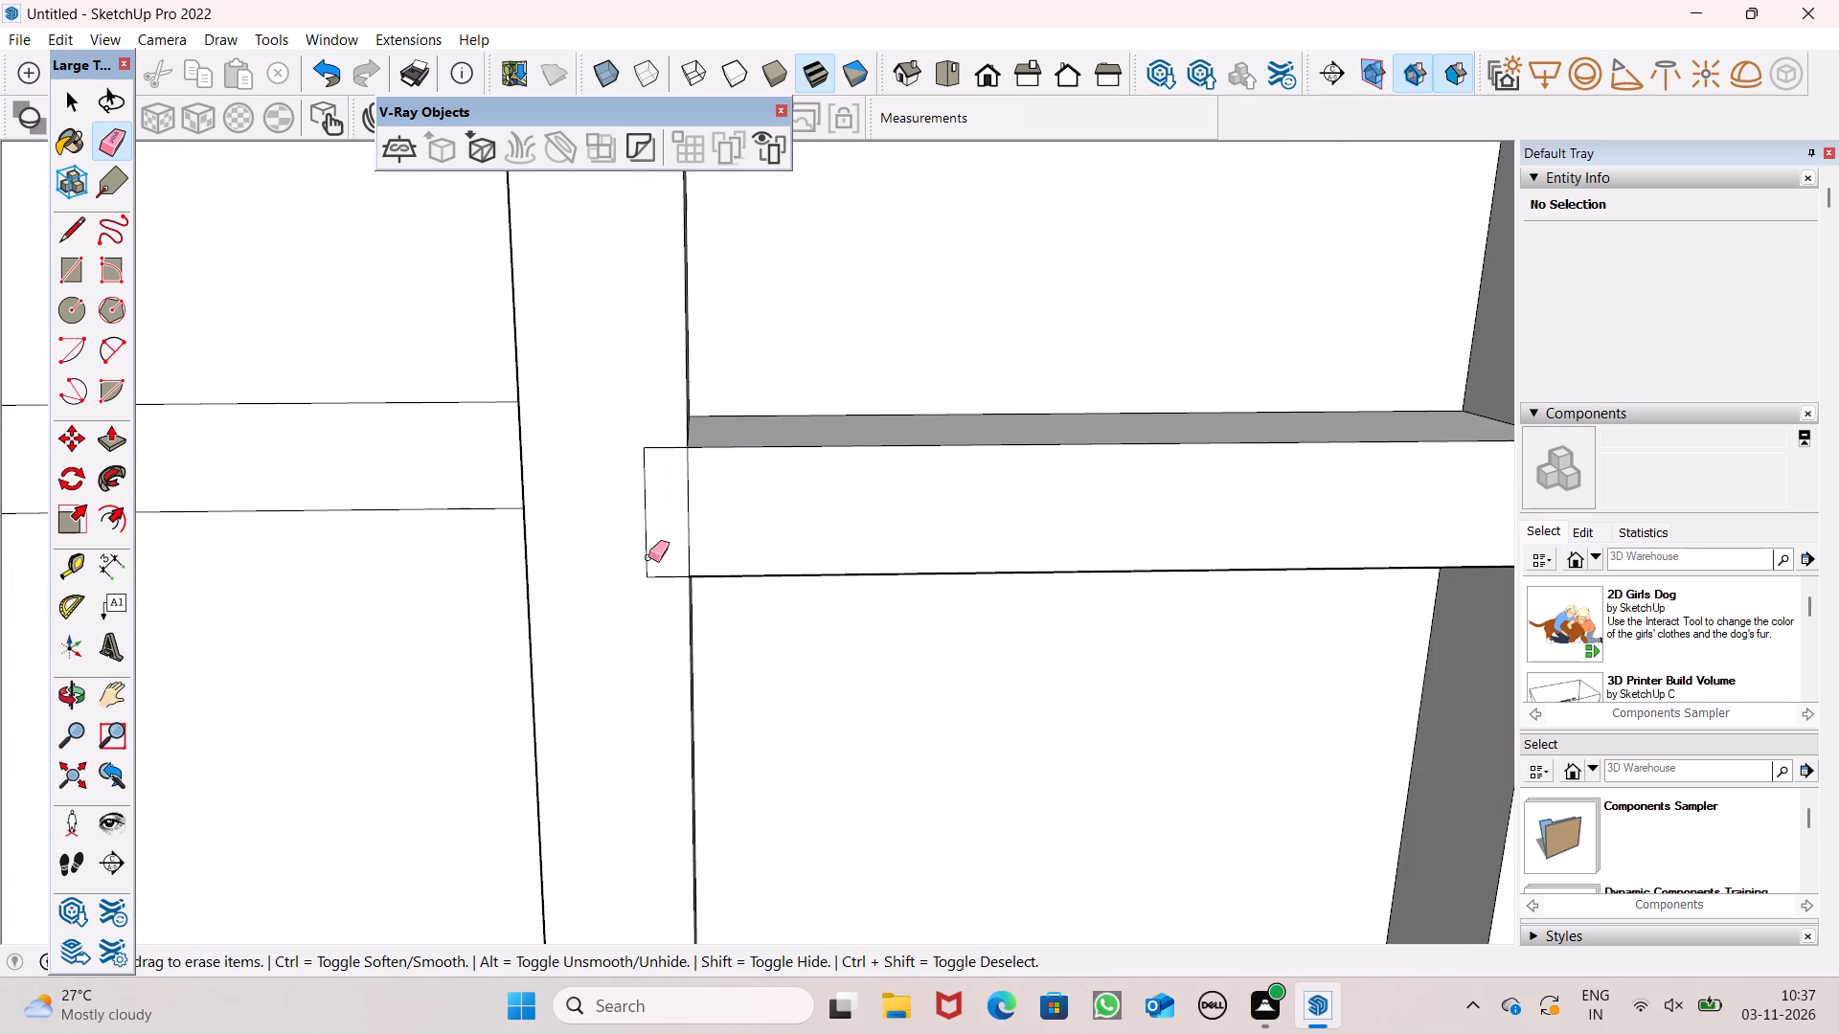
pyautogui.moveTo(648, 557); pyautogui.dragTo(654, 580)
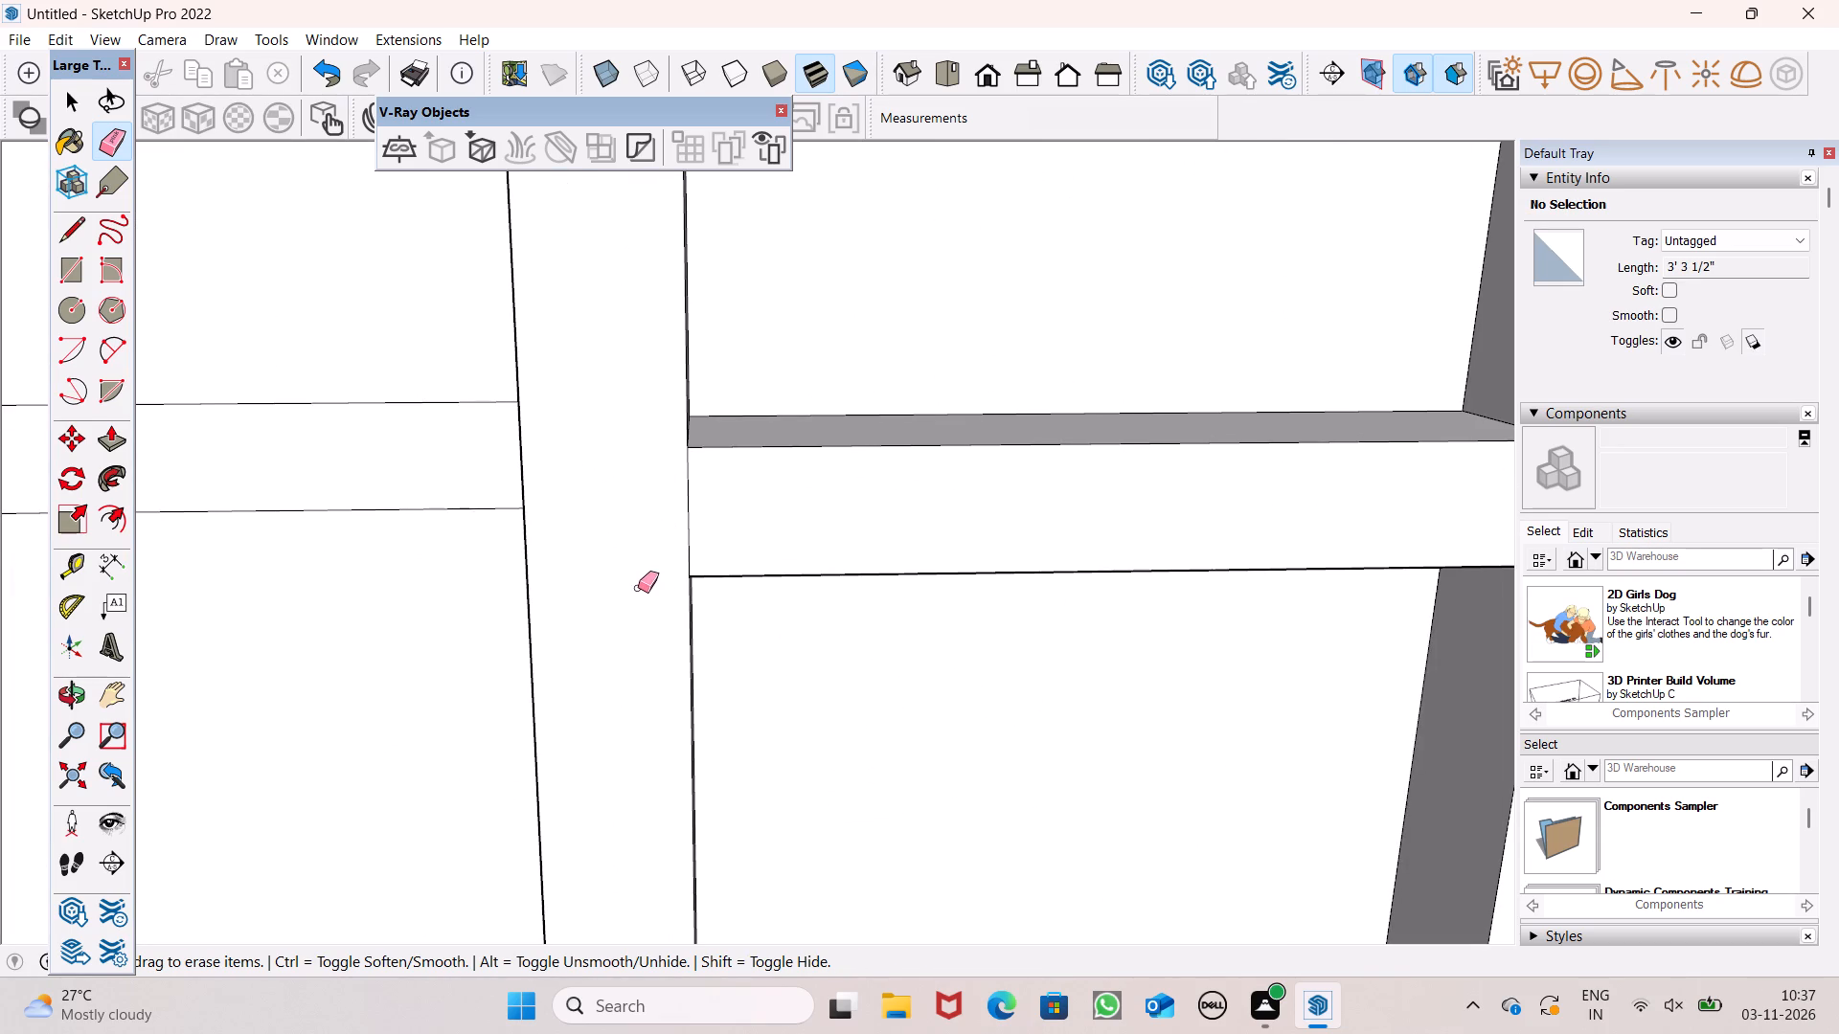
# Erase the leftover edges on the left fin's front at the uppermost floor band between levels.
pyautogui.scroll(-5, 665, 617)
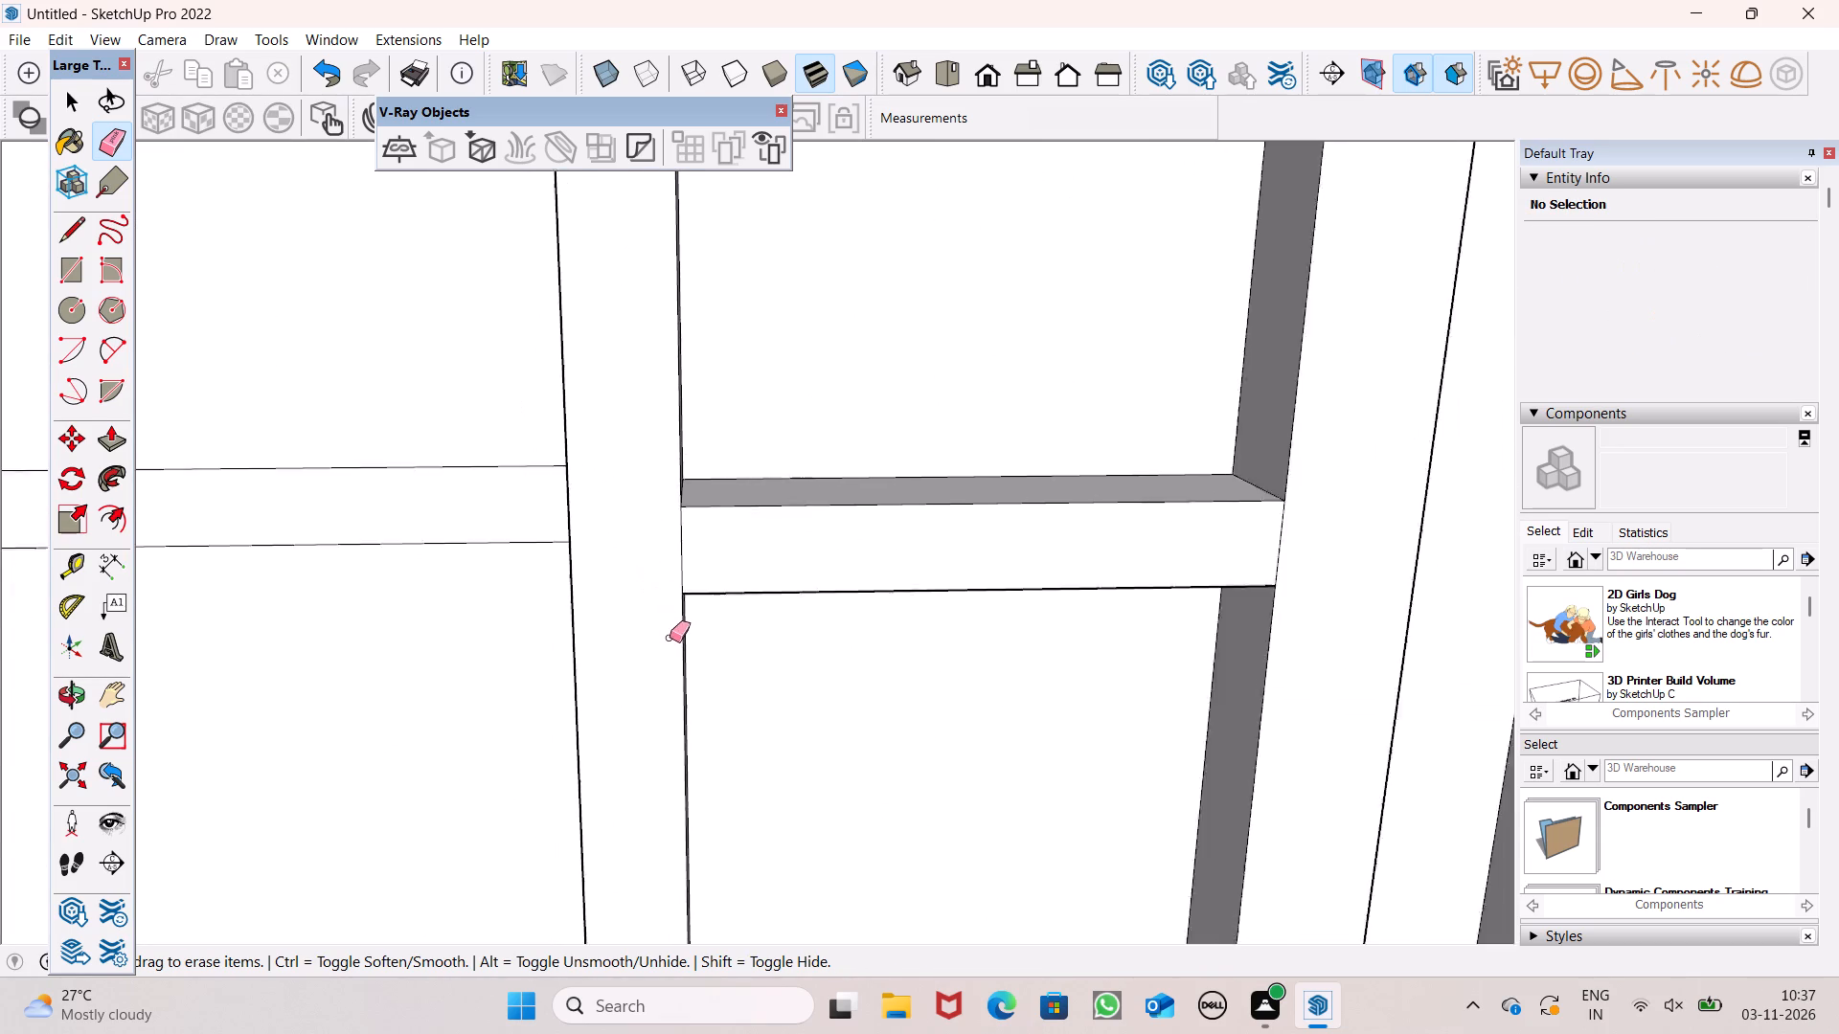
pyautogui.scroll(-8, 670, 638)
pyautogui.scroll(1, 673, 666)
pyautogui.scroll(-6, 620, 573)
pyautogui.scroll(6, 643, 423)
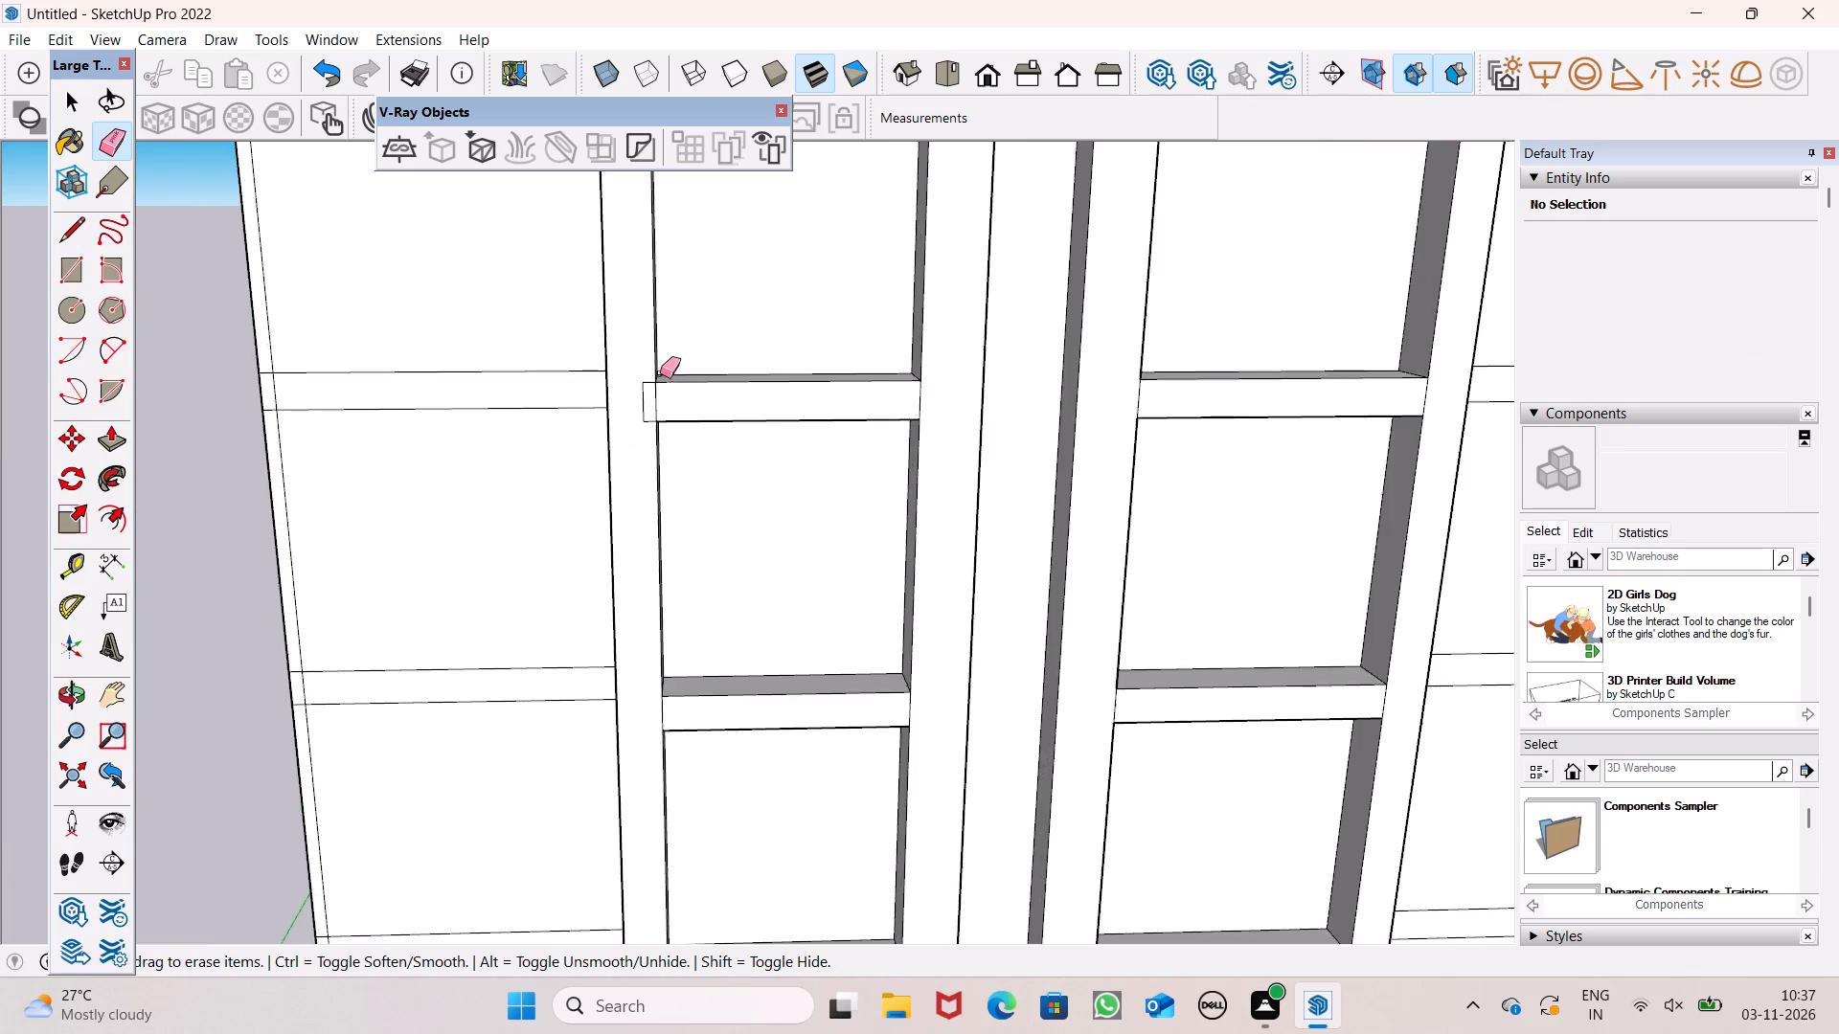
pyautogui.scroll(11, 661, 369)
pyautogui.moveTo(600, 406); pyautogui.dragTo(602, 391)
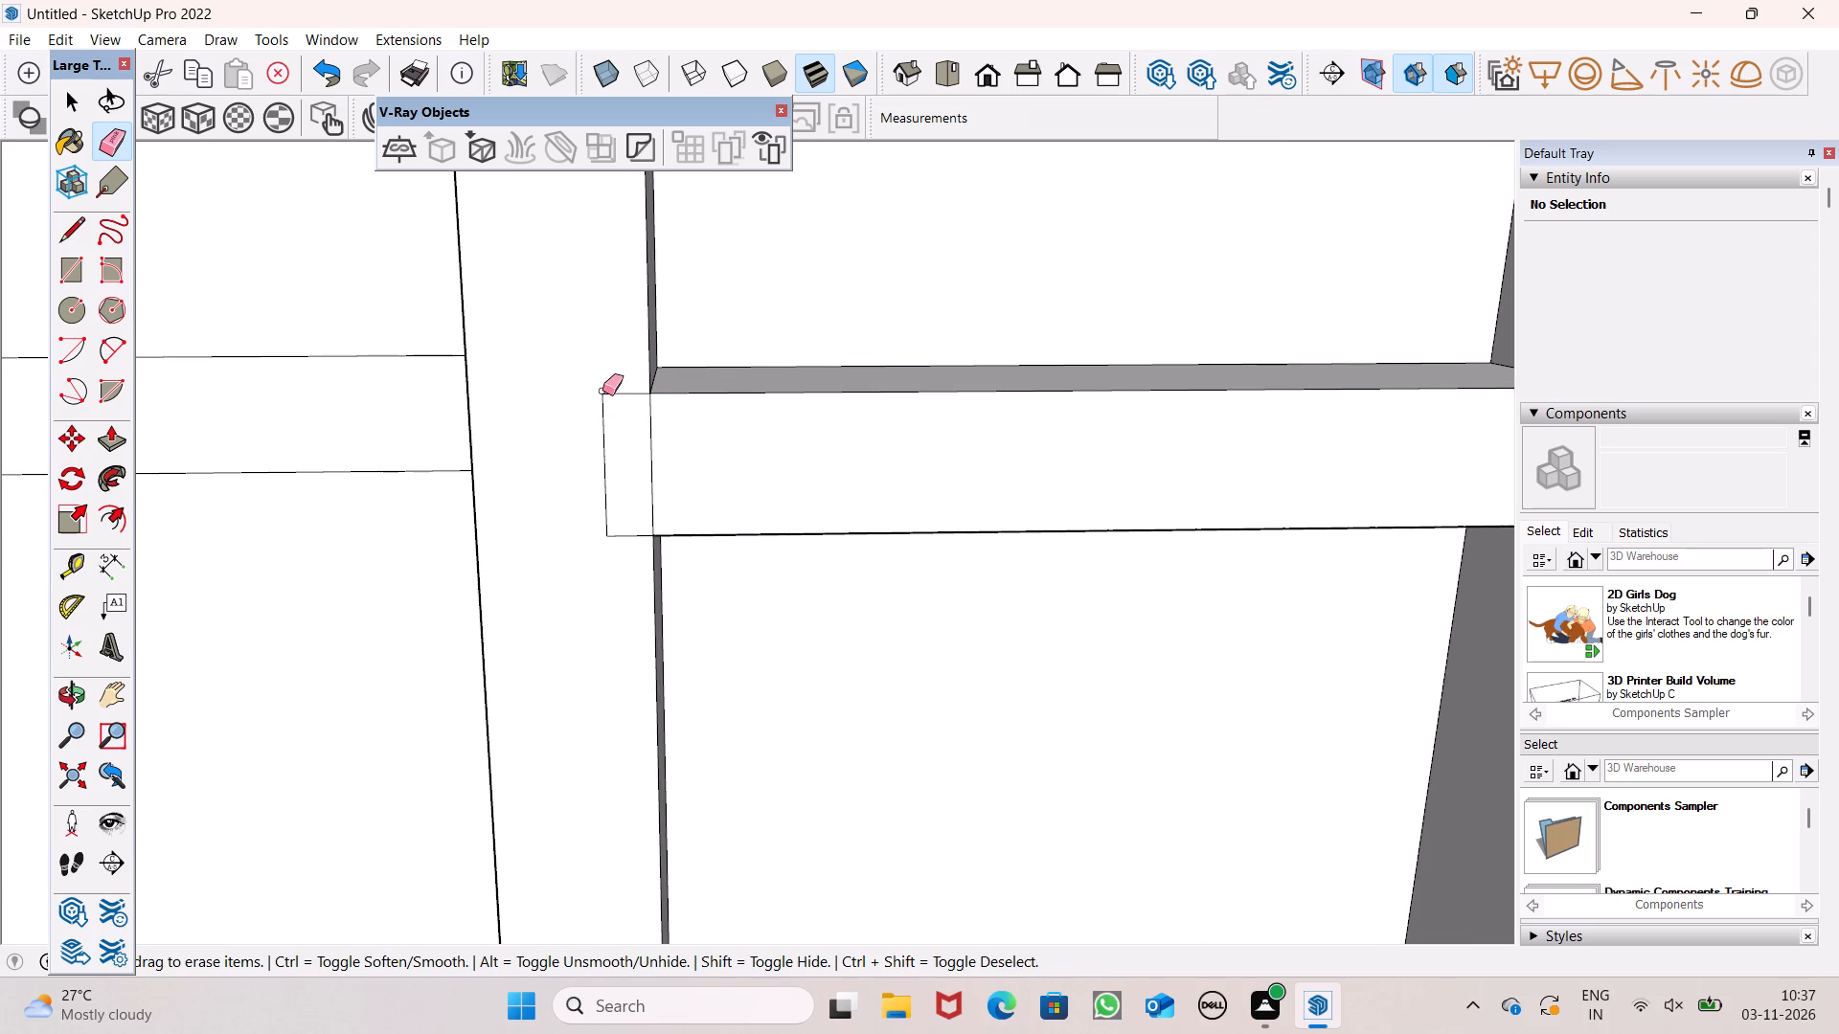
pyautogui.moveTo(602, 391); pyautogui.dragTo(627, 577)
# Push/Pull the outer side face of the front frame's left fin outward as a full-height strip.
pyautogui.scroll(-15, 567, 396)
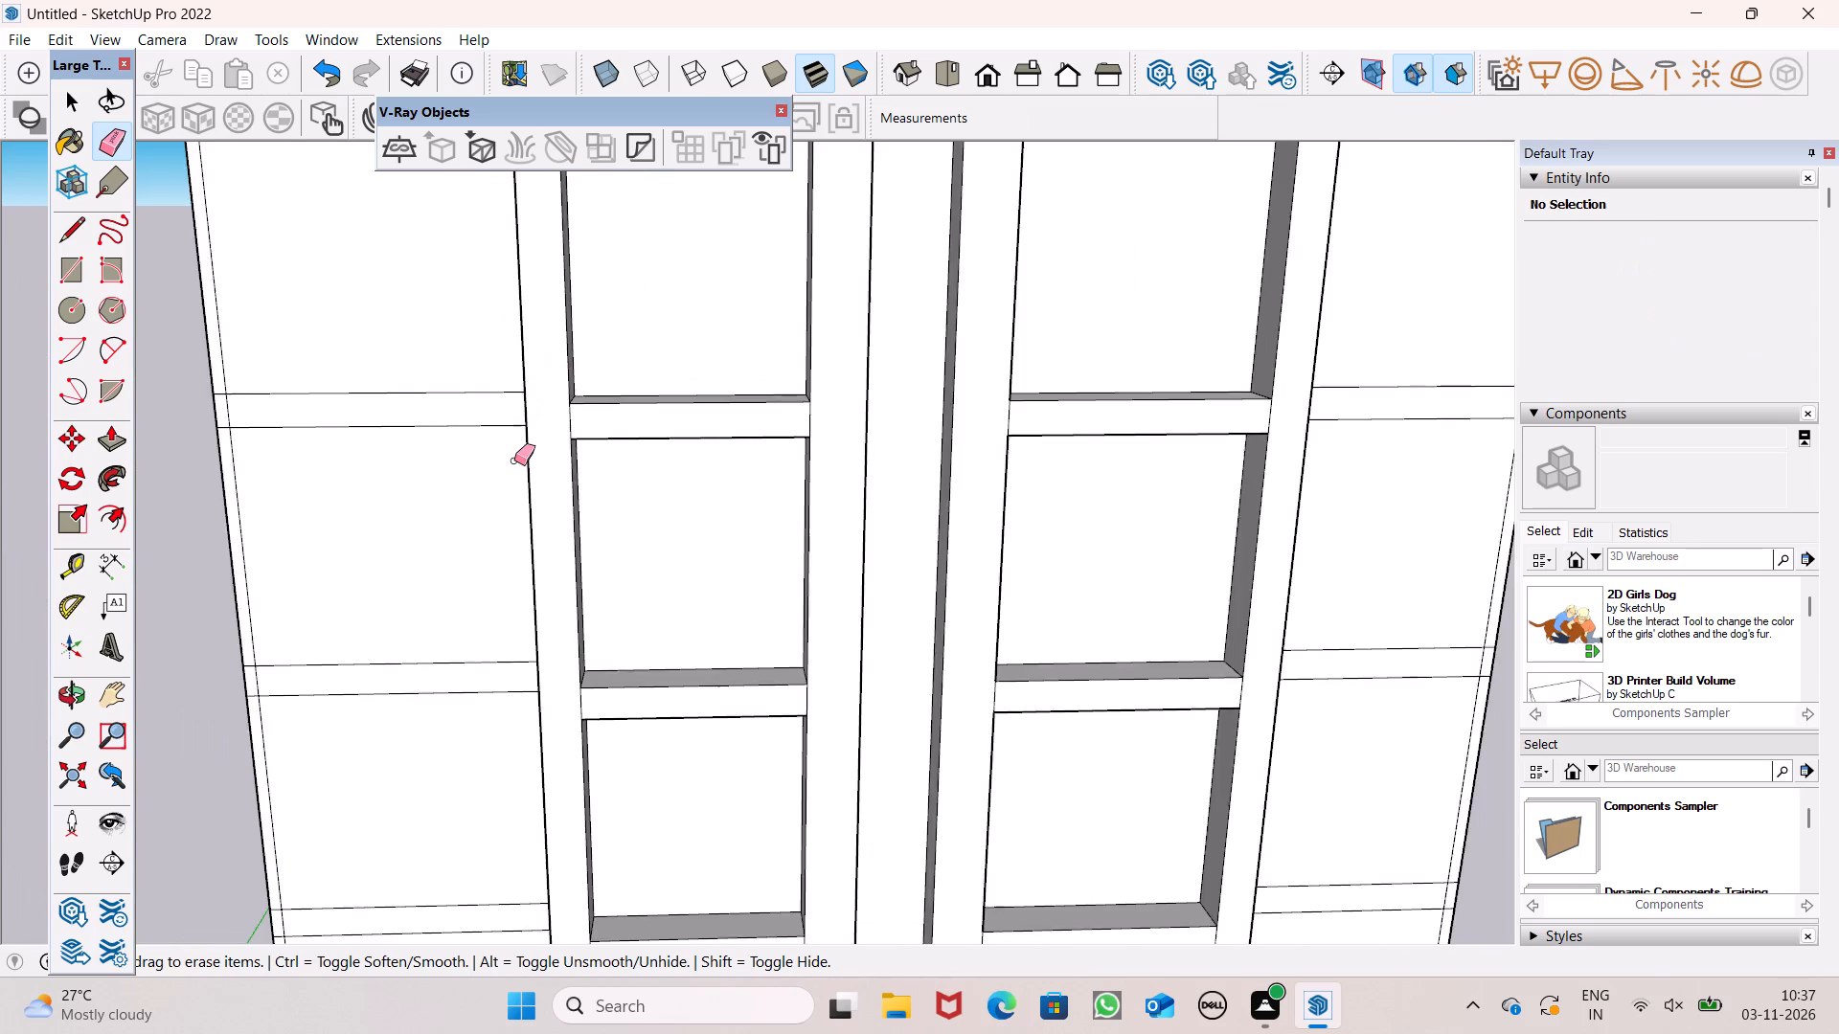
pyautogui.scroll(-10, 514, 460)
pyautogui.moveTo(603, 506); pyautogui.dragTo(882, 509, button='middle')
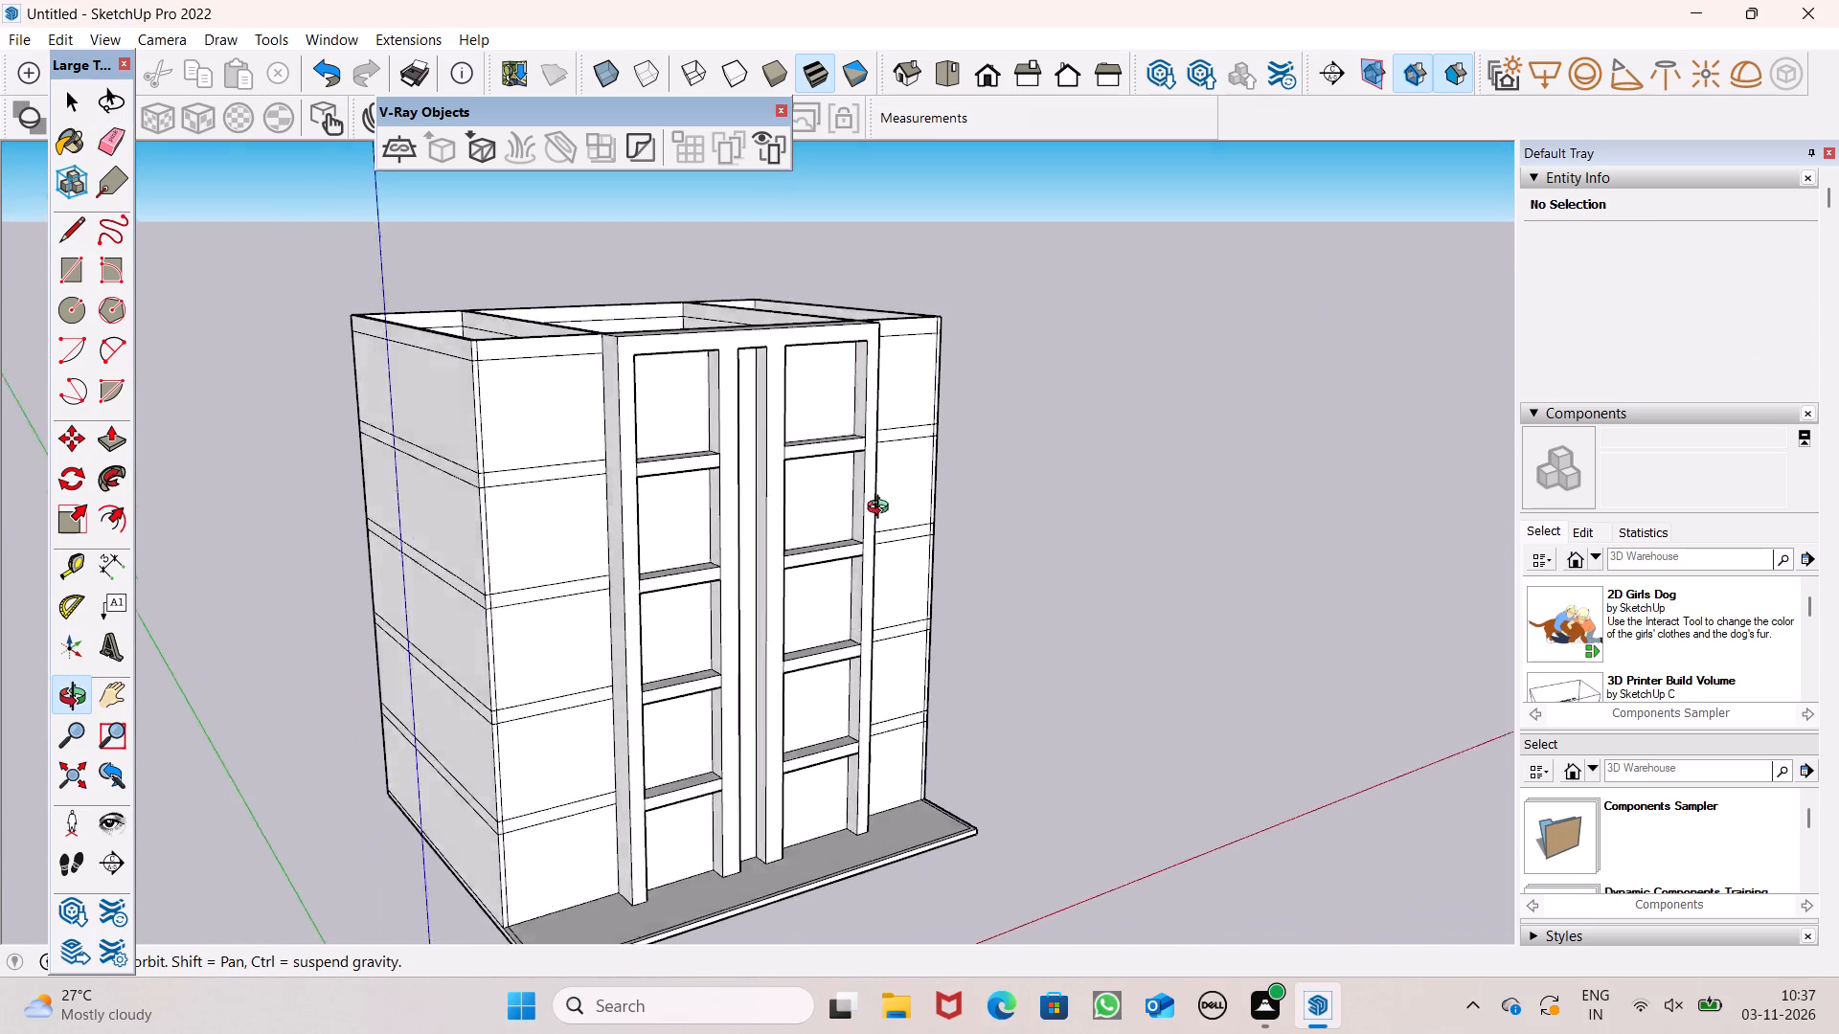
pyautogui.moveTo(882, 509); pyautogui.dragTo(895, 553, button='middle')
pyautogui.scroll(-2, 279, 308)
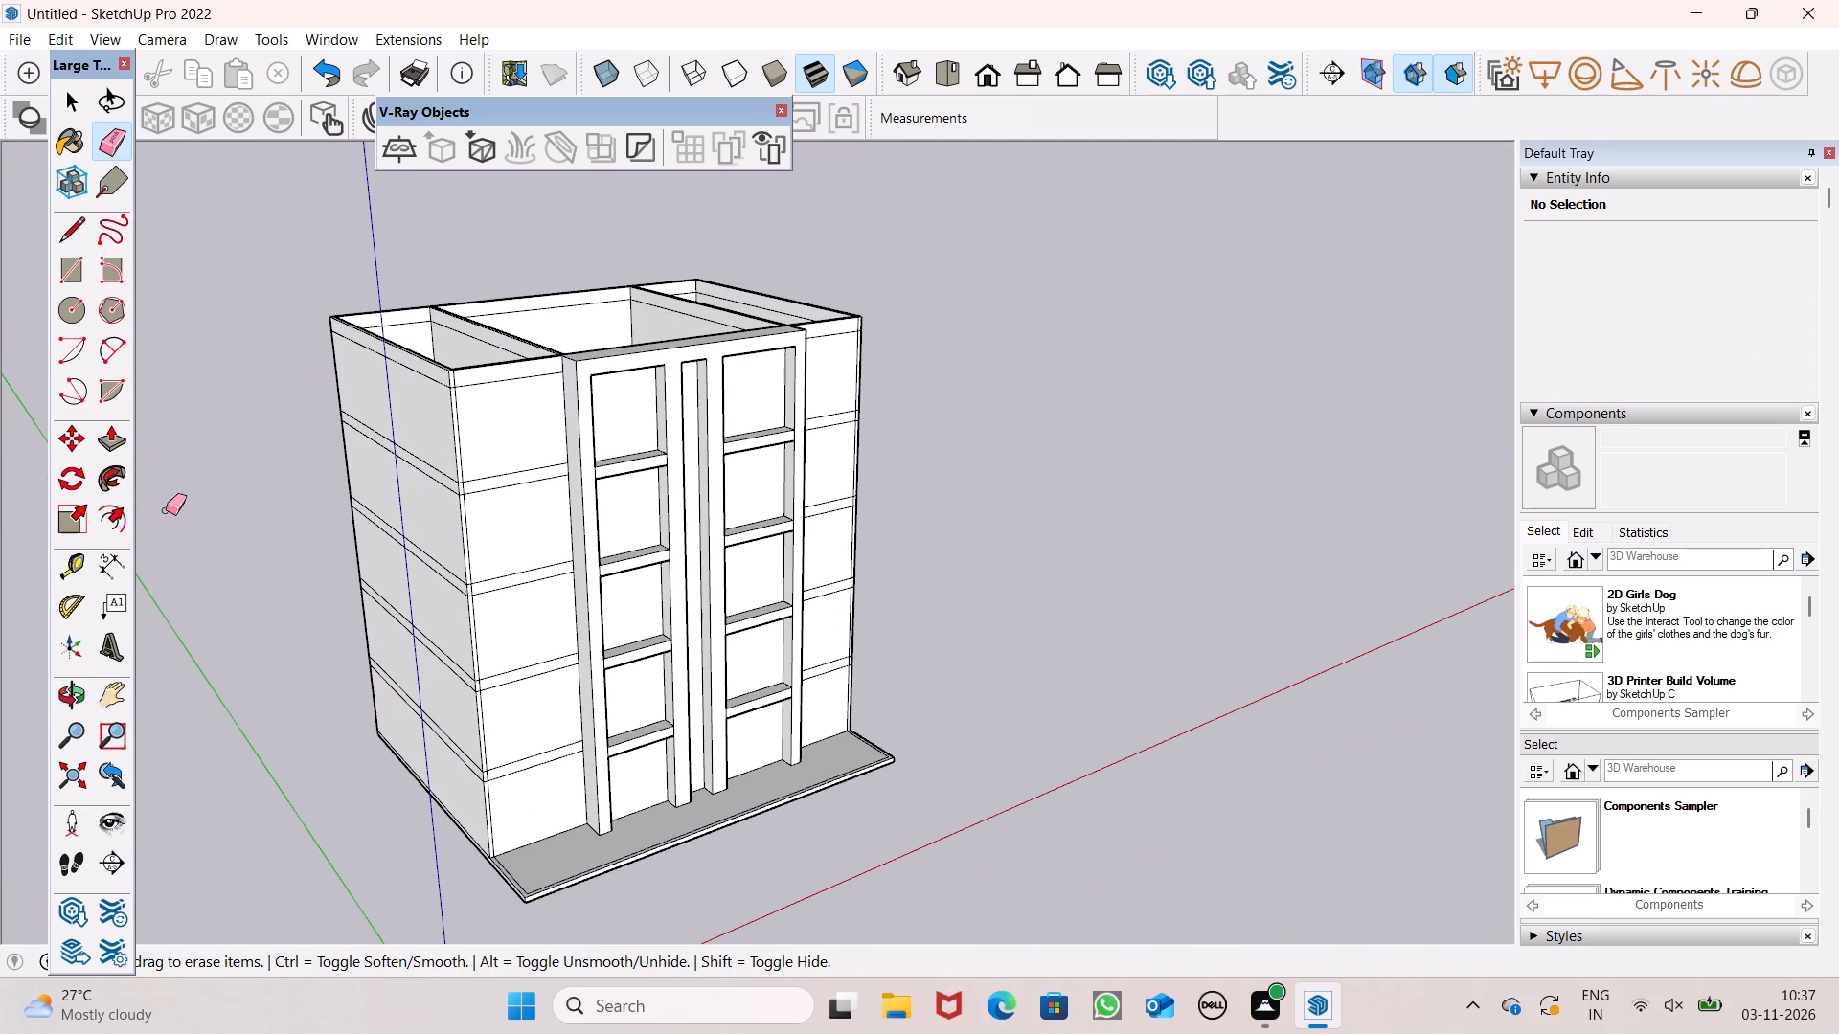
pyautogui.click(112, 449)
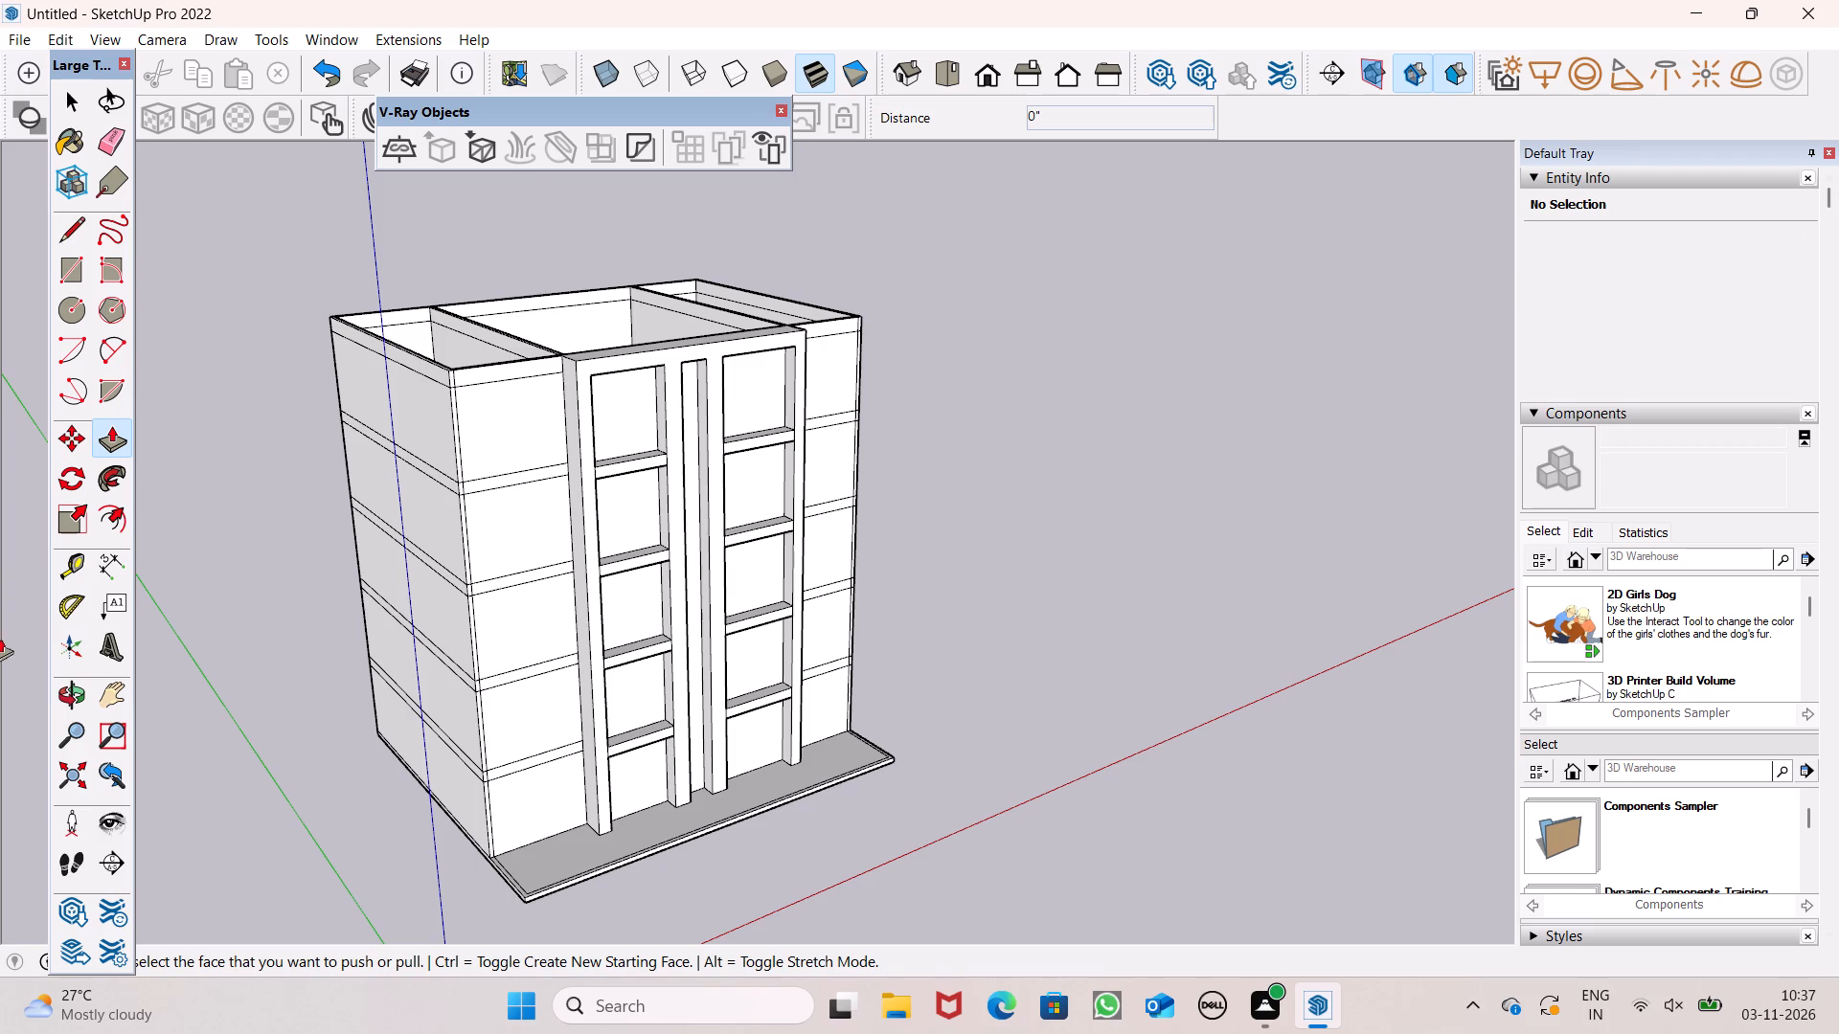
pyautogui.scroll(-4, 586, 496)
pyautogui.moveTo(554, 503); pyautogui.dragTo(701, 599, button='middle')
pyautogui.scroll(2, 563, 500)
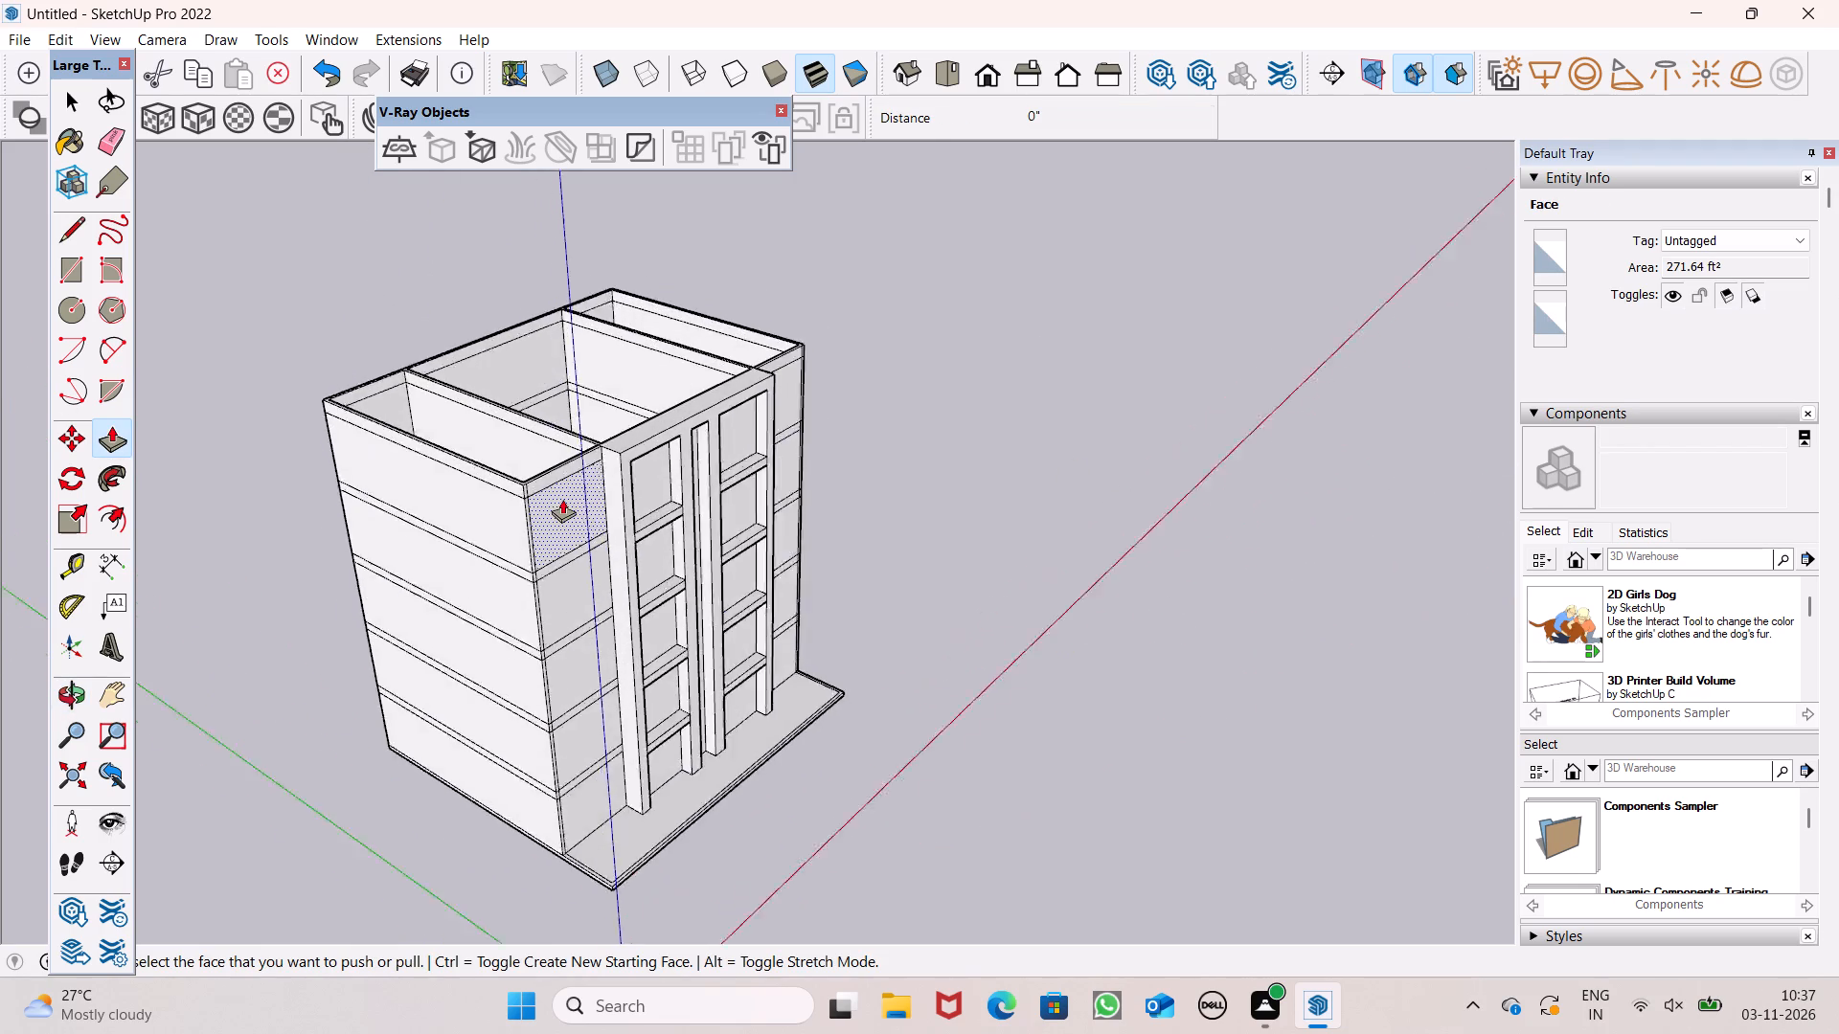
pyautogui.scroll(6, 562, 499)
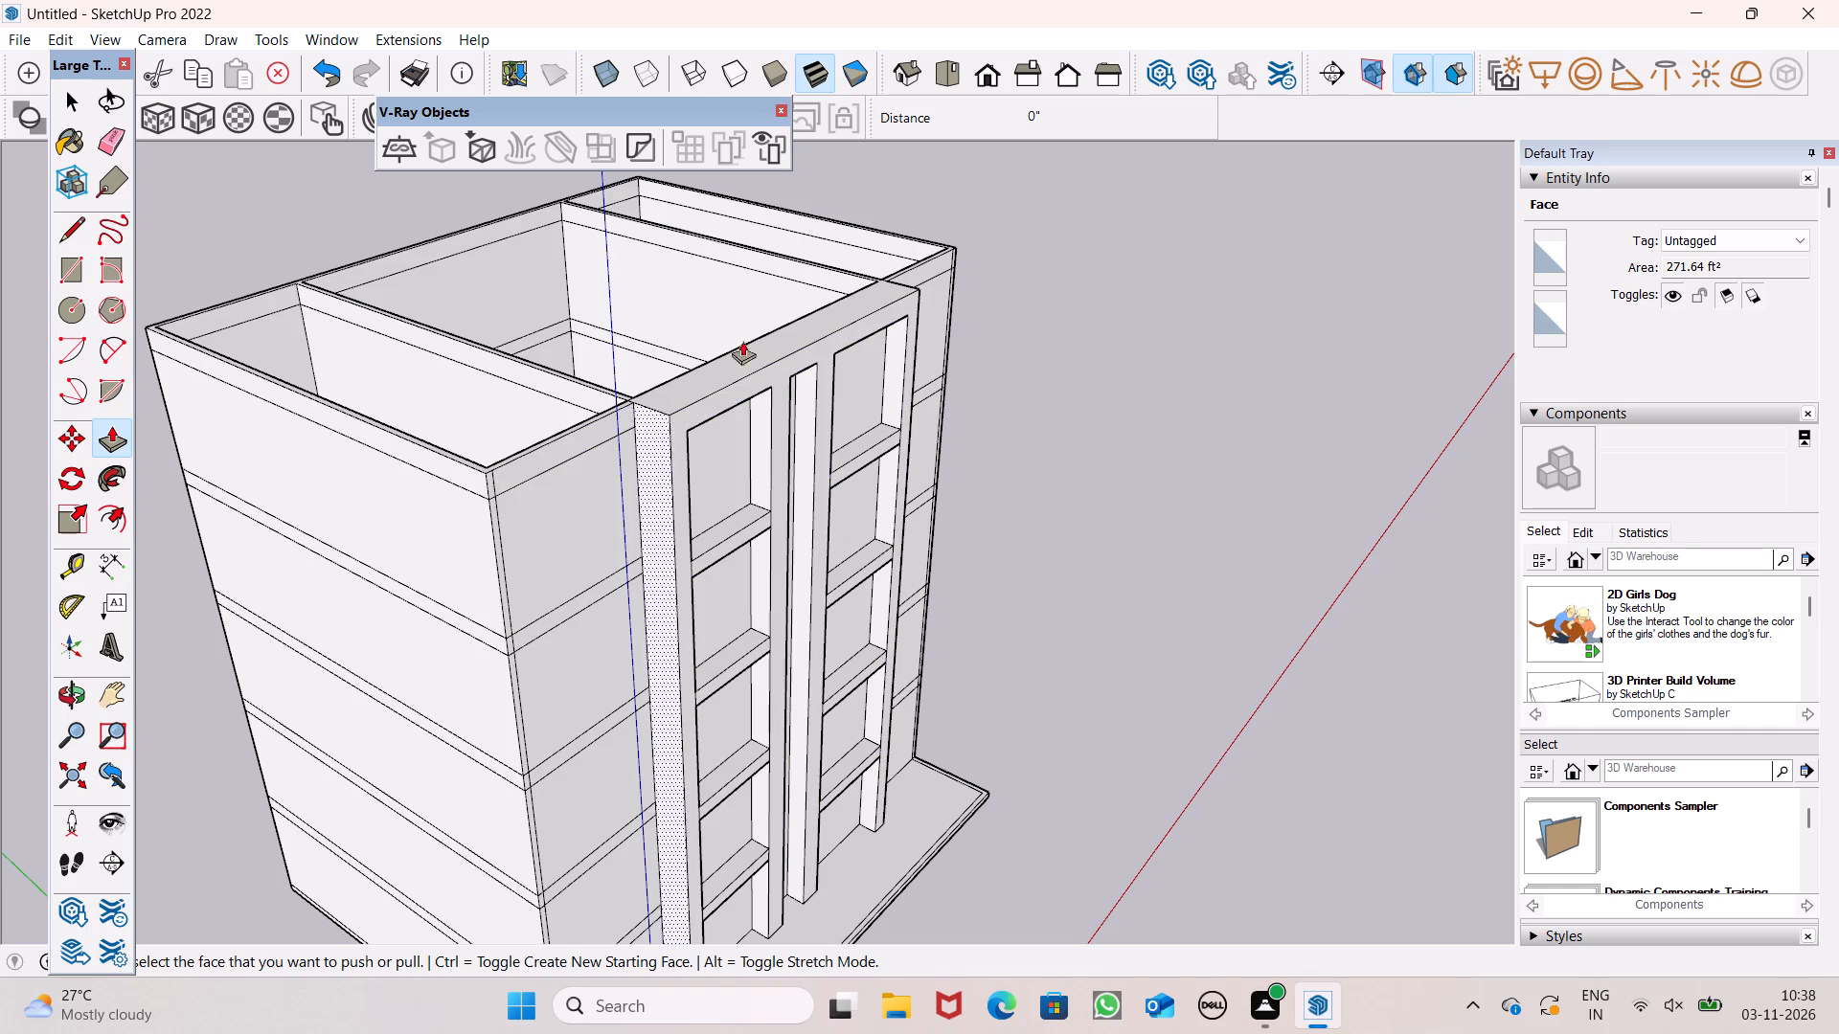
pyautogui.scroll(-4, 738, 374)
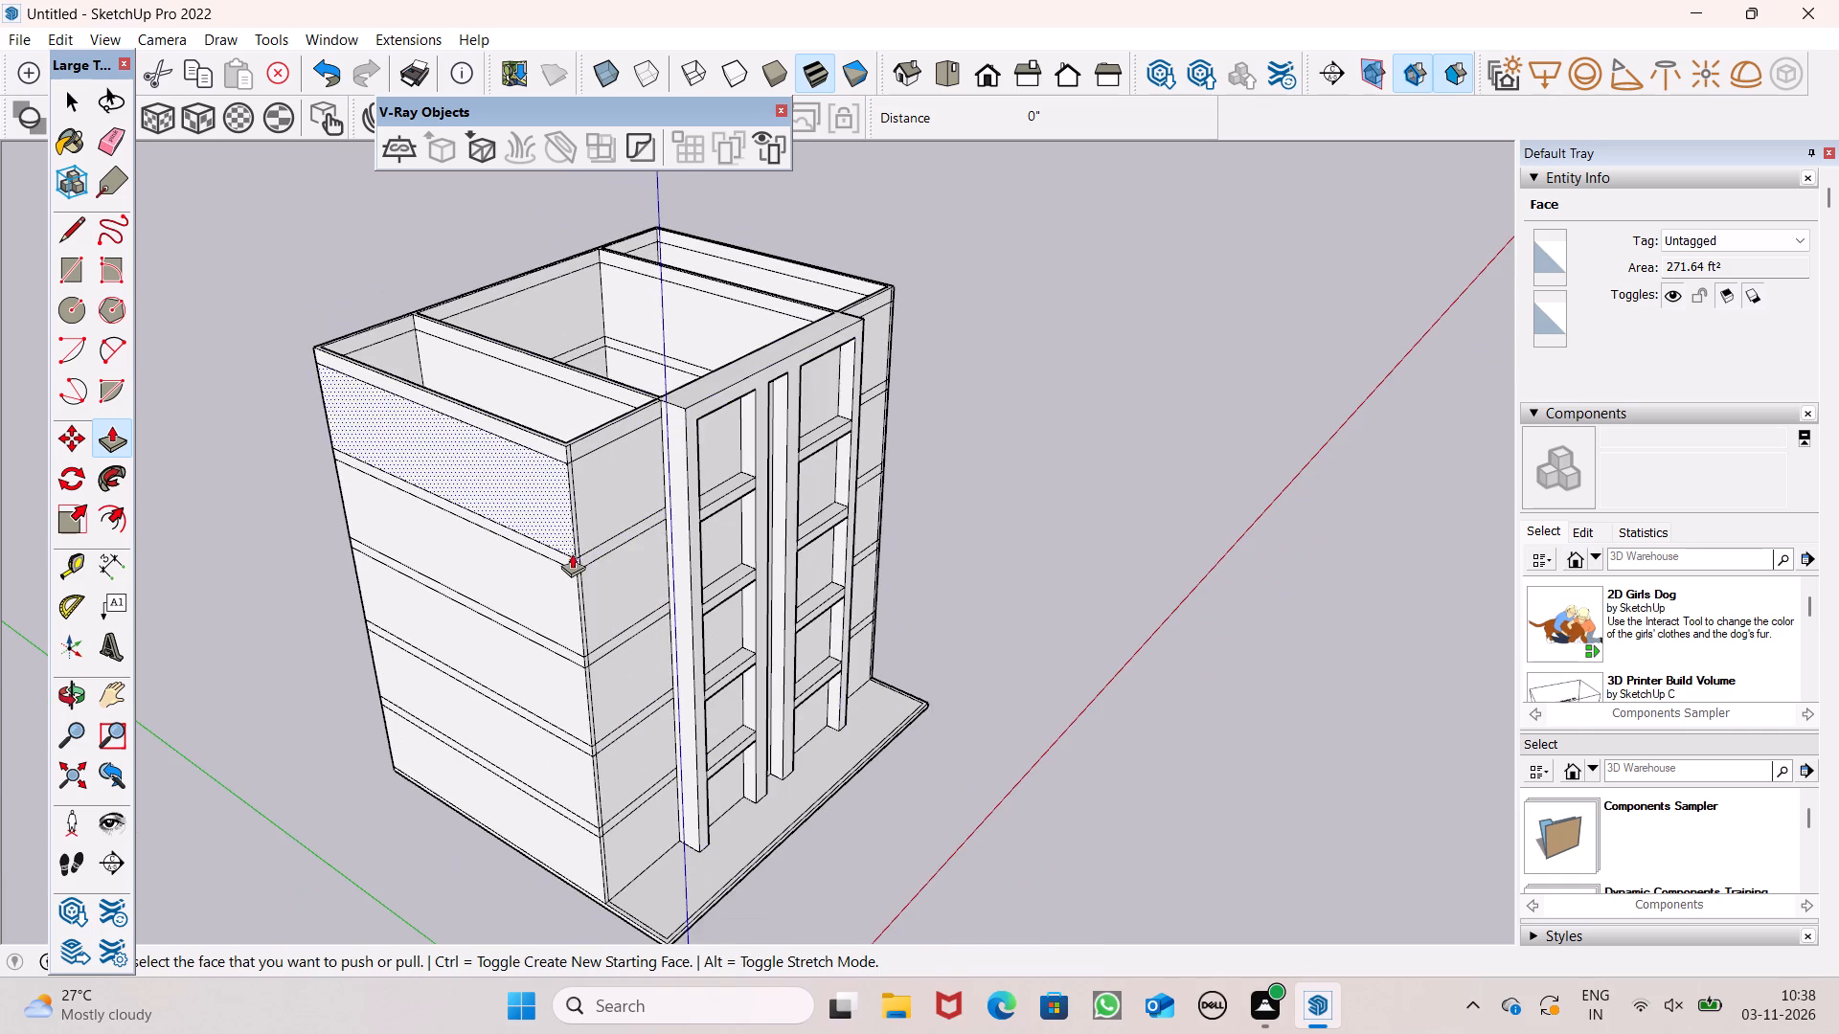
pyautogui.scroll(-1, 569, 553)
pyautogui.scroll(4, 567, 553)
pyautogui.scroll(1, 645, 447)
pyautogui.moveTo(645, 448); pyautogui.dragTo(640, 613, button='middle')
pyautogui.scroll(1, 642, 613)
pyautogui.scroll(2, 670, 472)
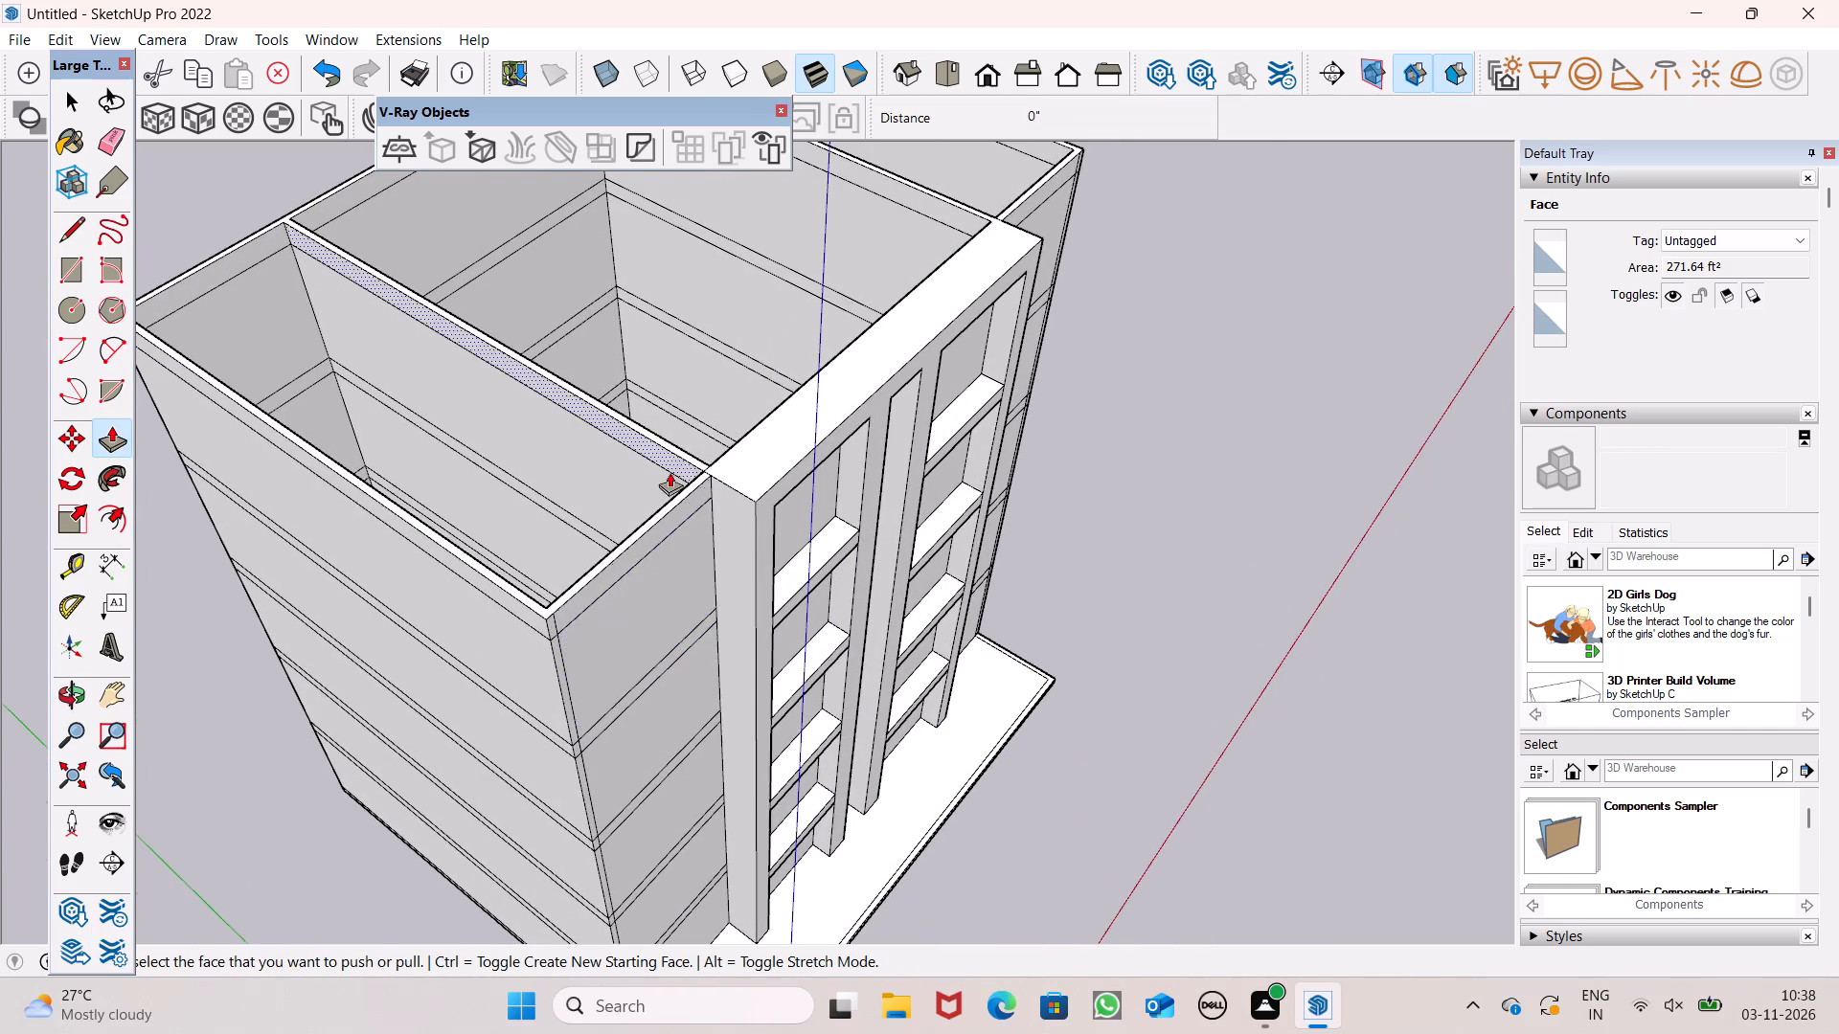
pyautogui.scroll(4, 670, 472)
pyautogui.scroll(-5, 987, 406)
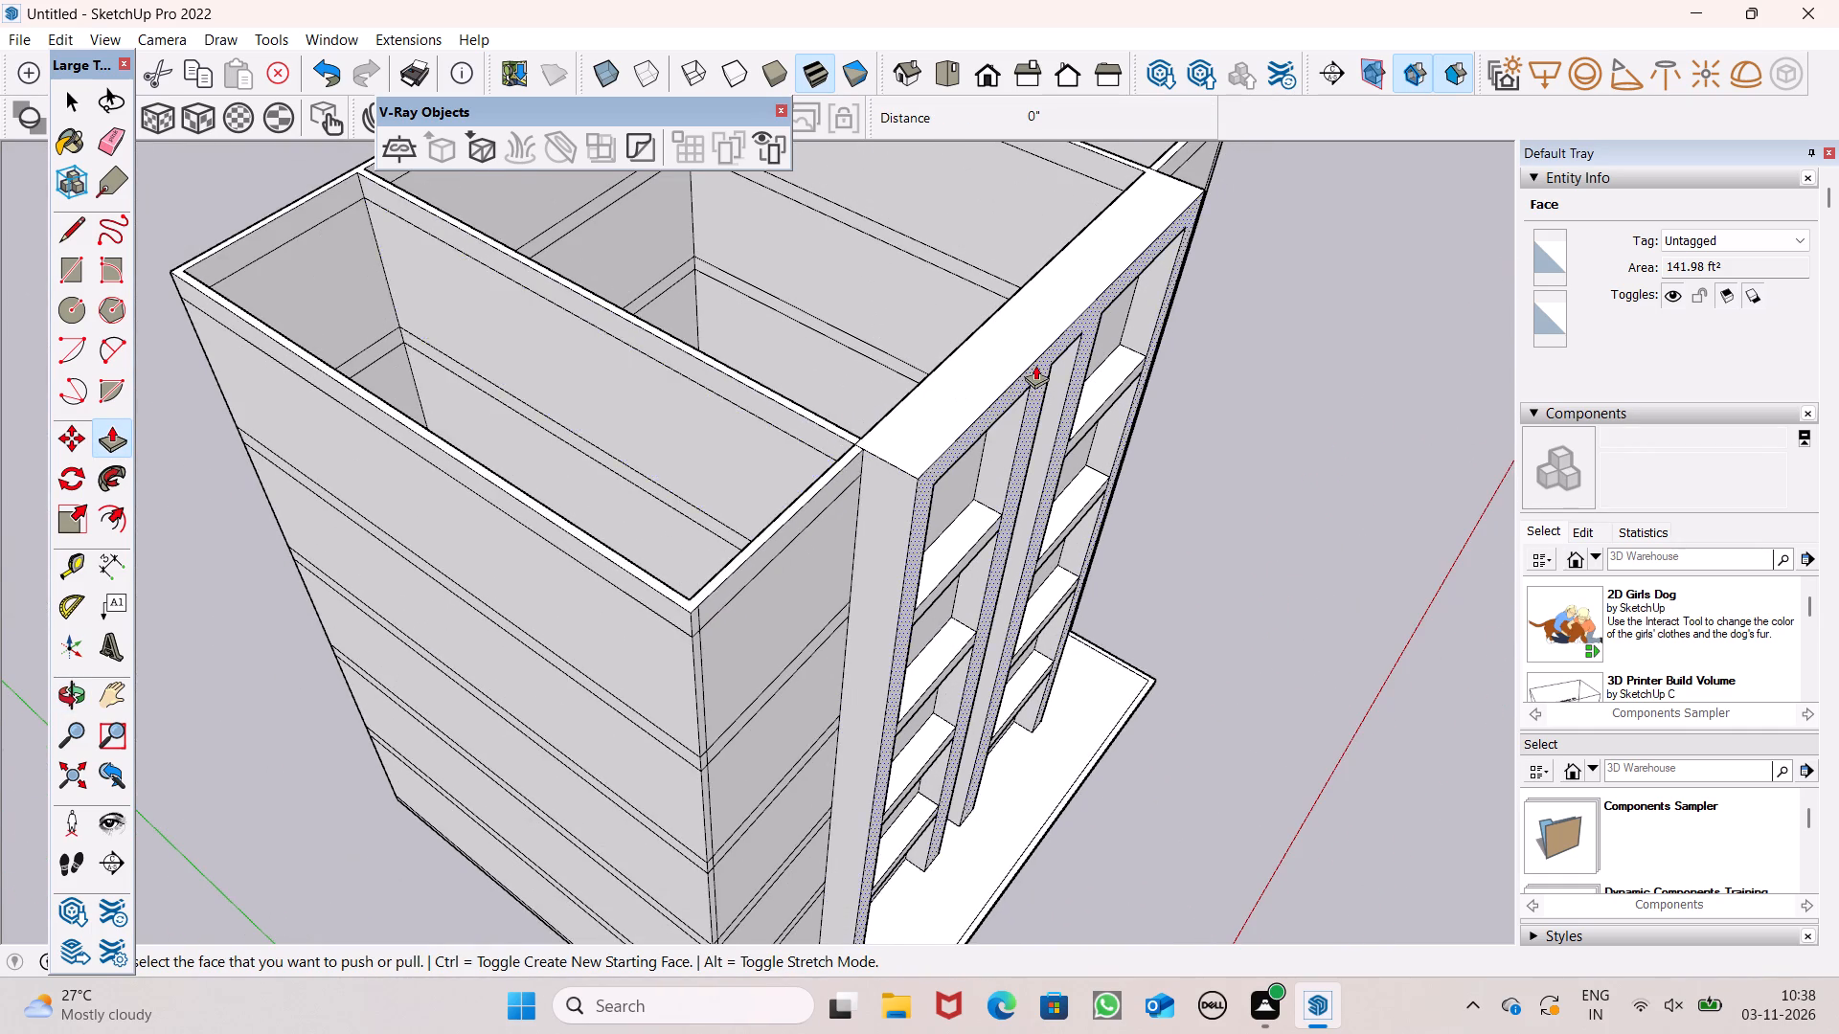
pyautogui.scroll(-3, 1034, 368)
pyautogui.moveTo(1067, 654); pyautogui.dragTo(1064, 645, button='middle')
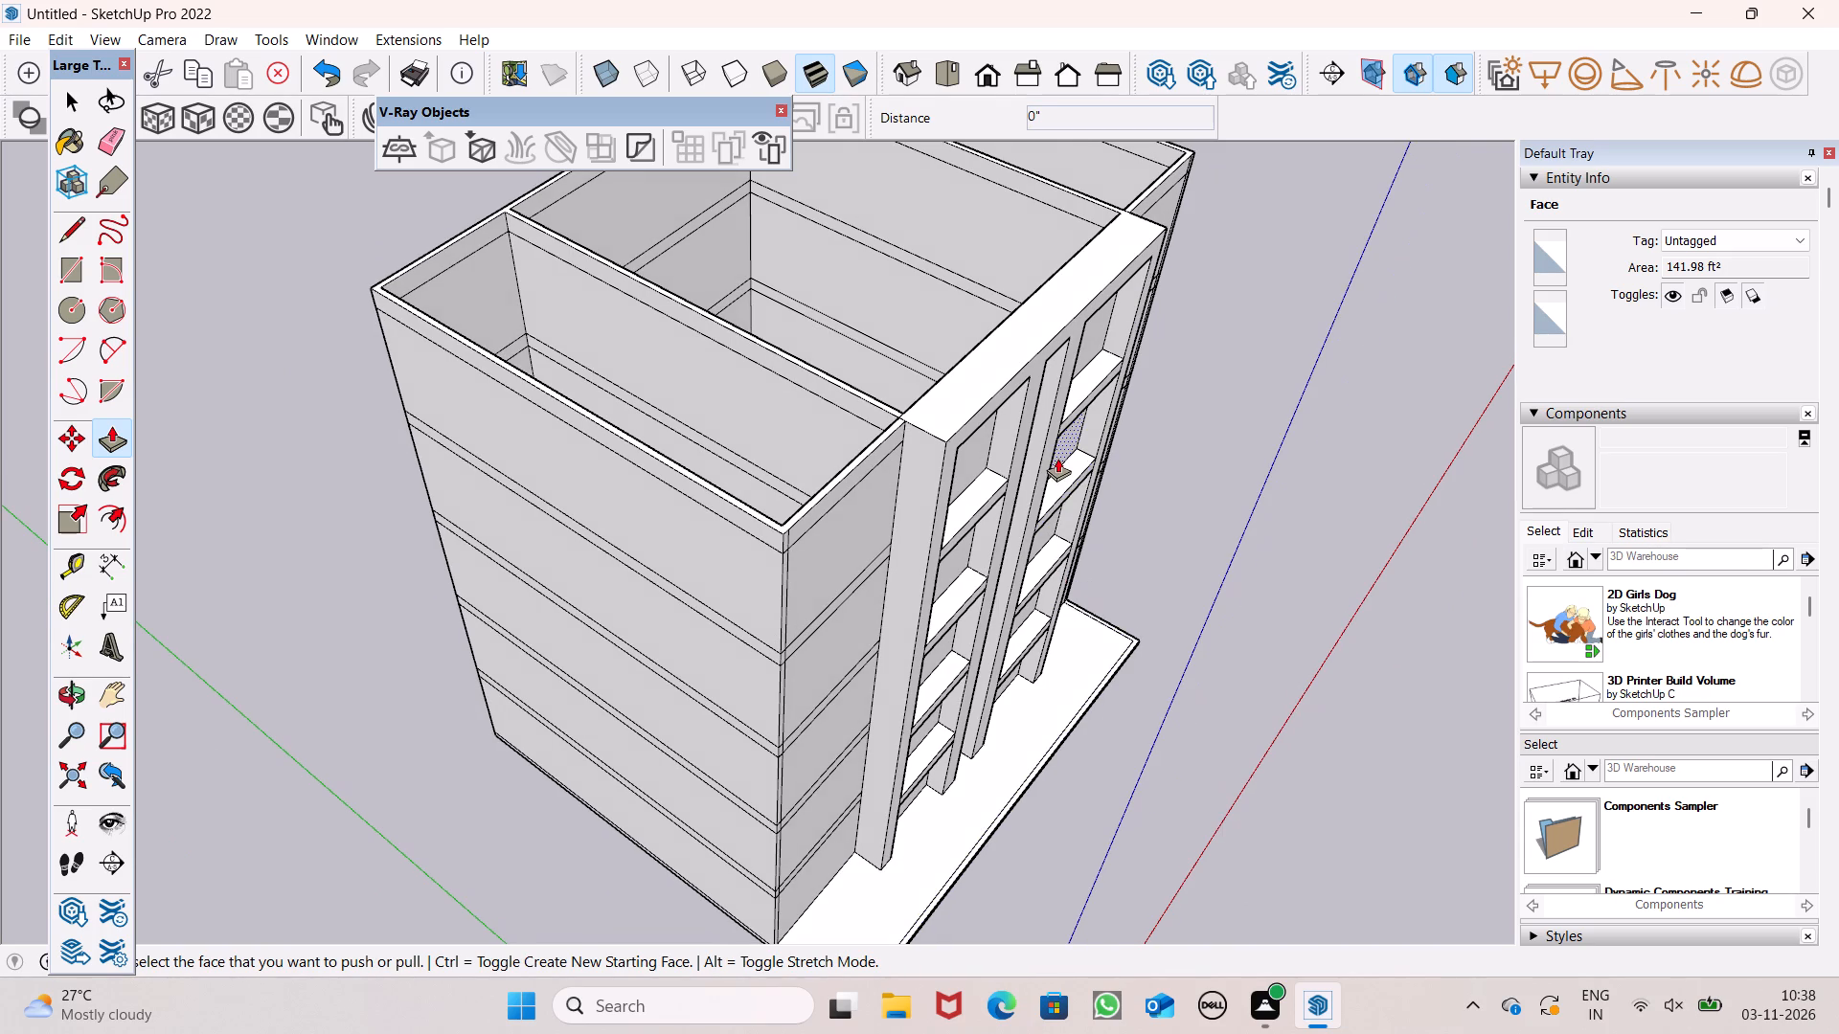
pyautogui.scroll(-1, 1044, 472)
pyautogui.scroll(6, 753, 573)
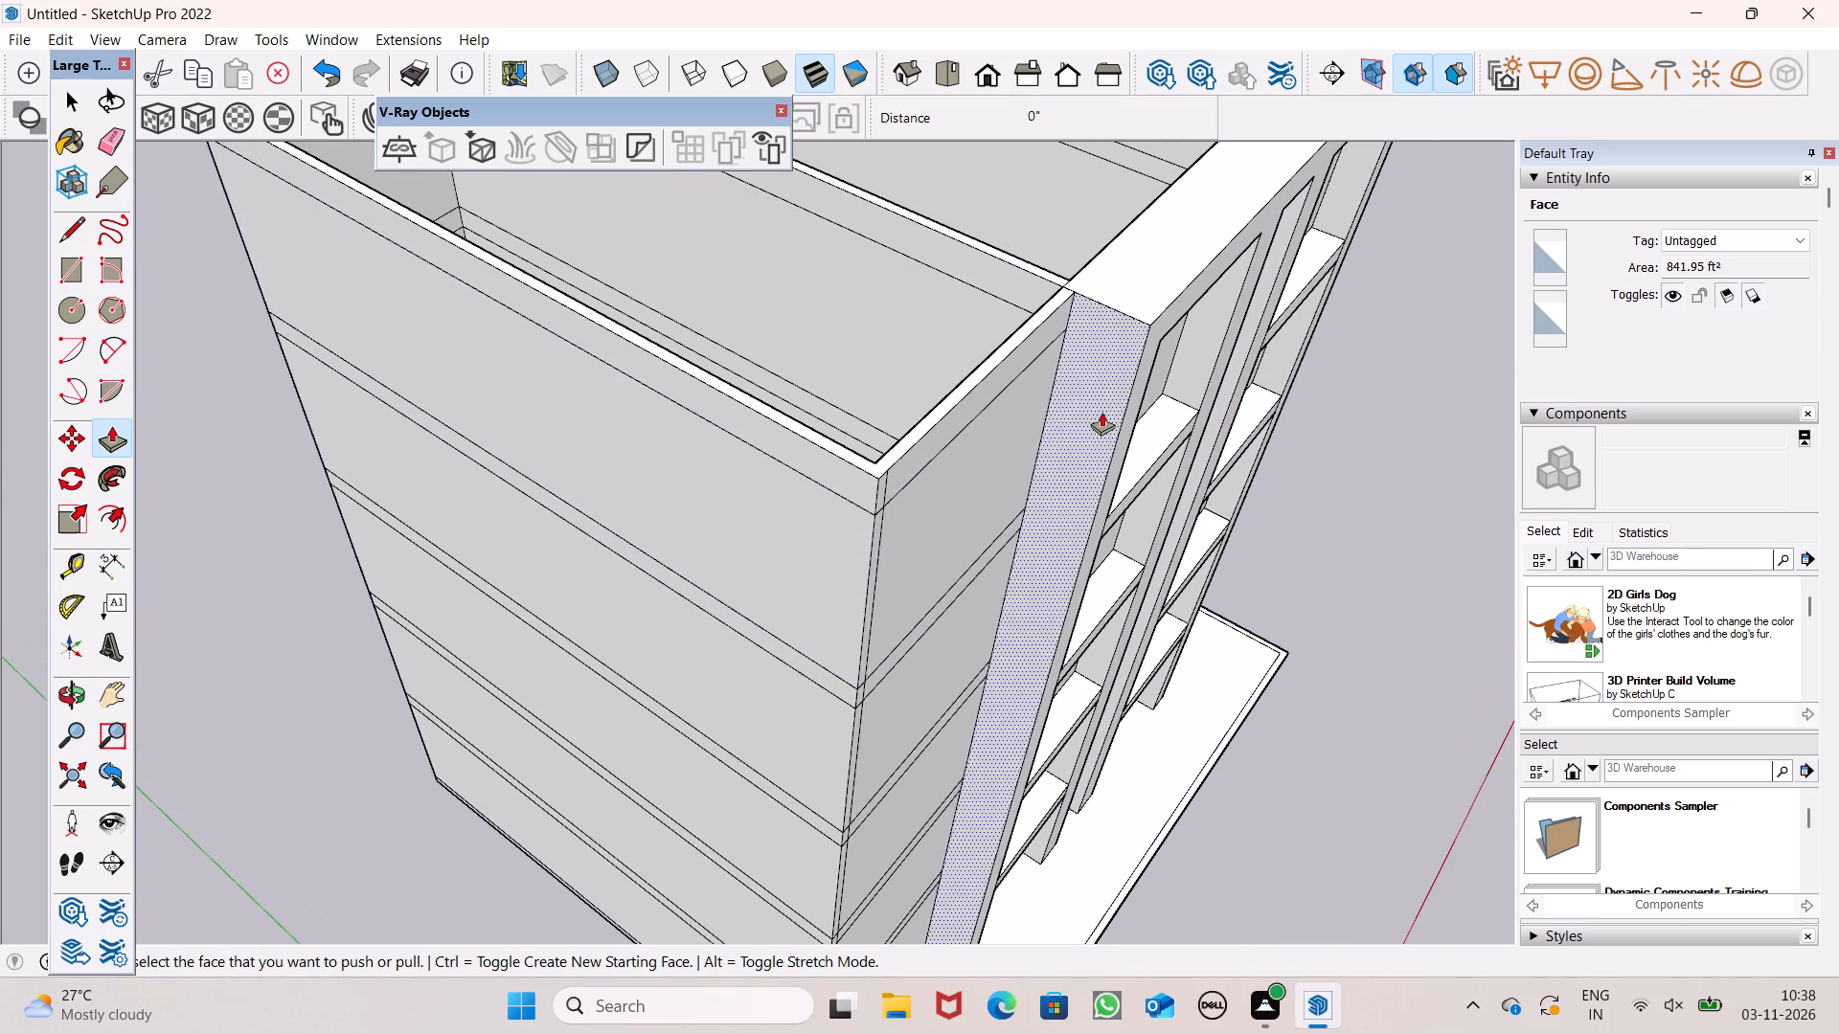
pyautogui.scroll(1, 1102, 407)
pyautogui.scroll(-5, 871, 460)
pyautogui.moveTo(868, 549); pyautogui.dragTo(713, 581, button='middle')
pyautogui.scroll(3, 895, 489)
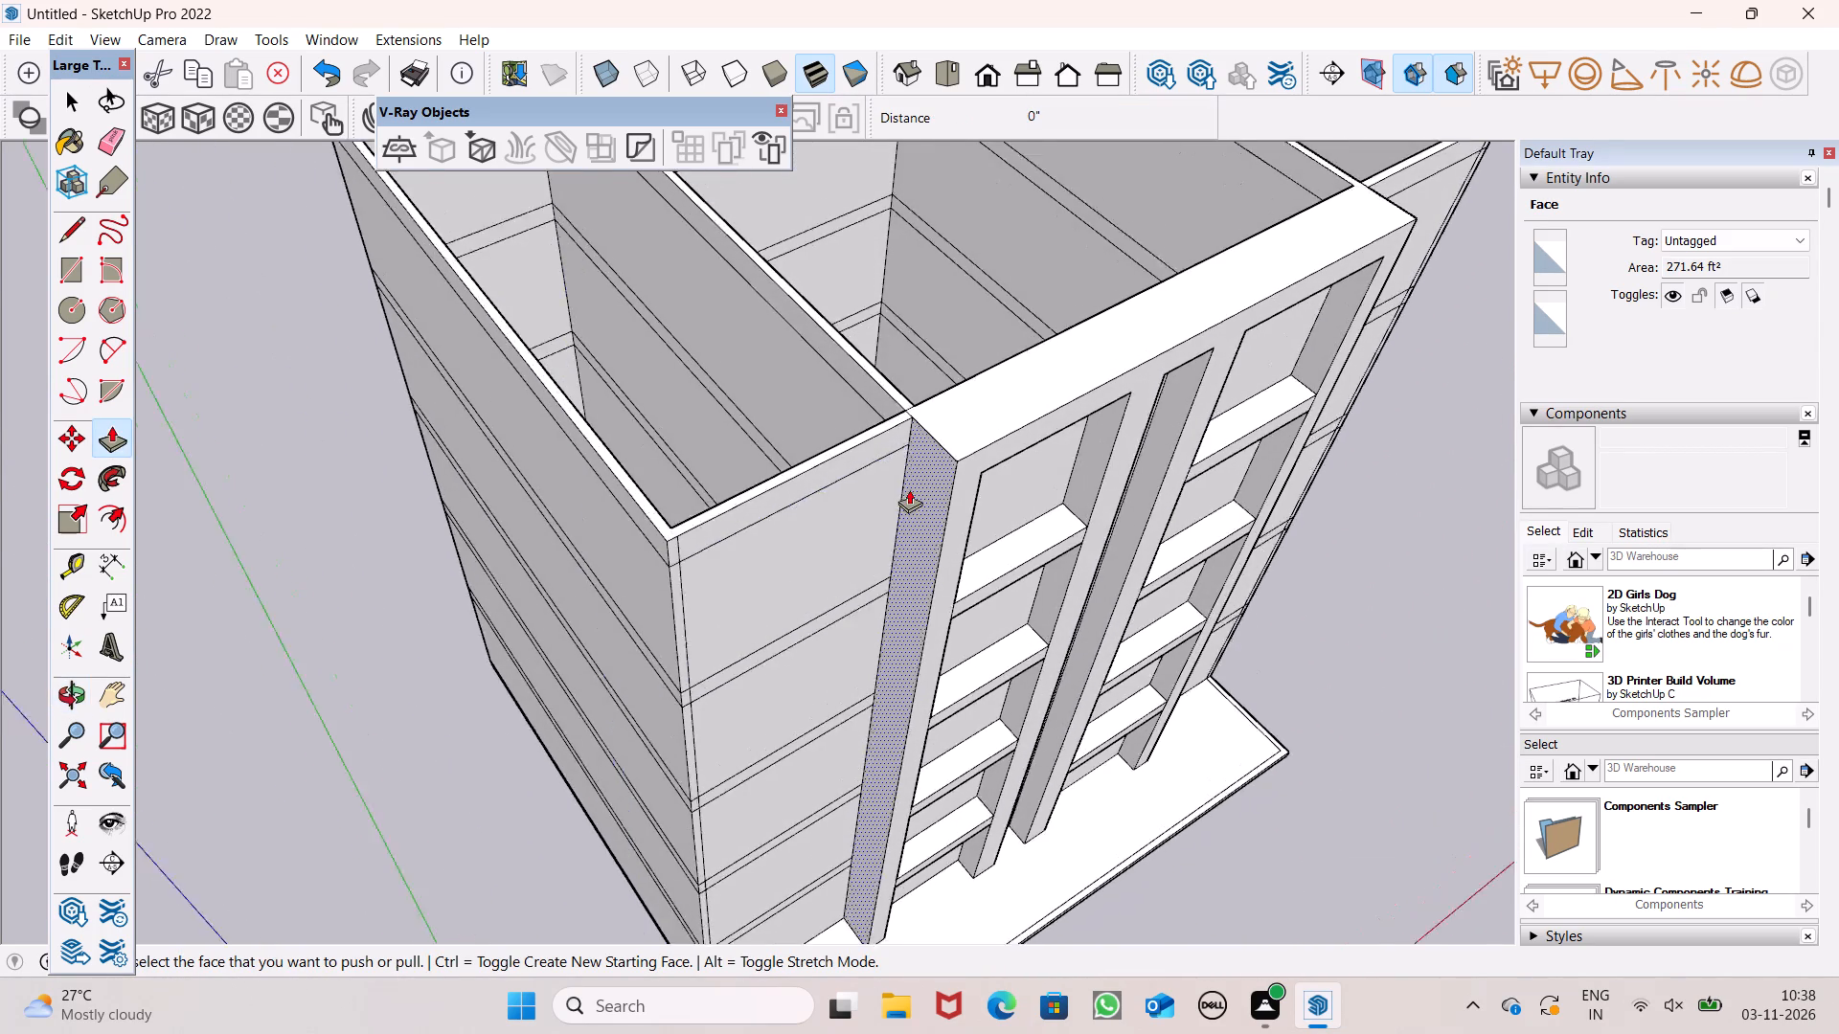
pyautogui.scroll(5, 909, 489)
pyautogui.moveTo(936, 513); pyautogui.dragTo(915, 544)
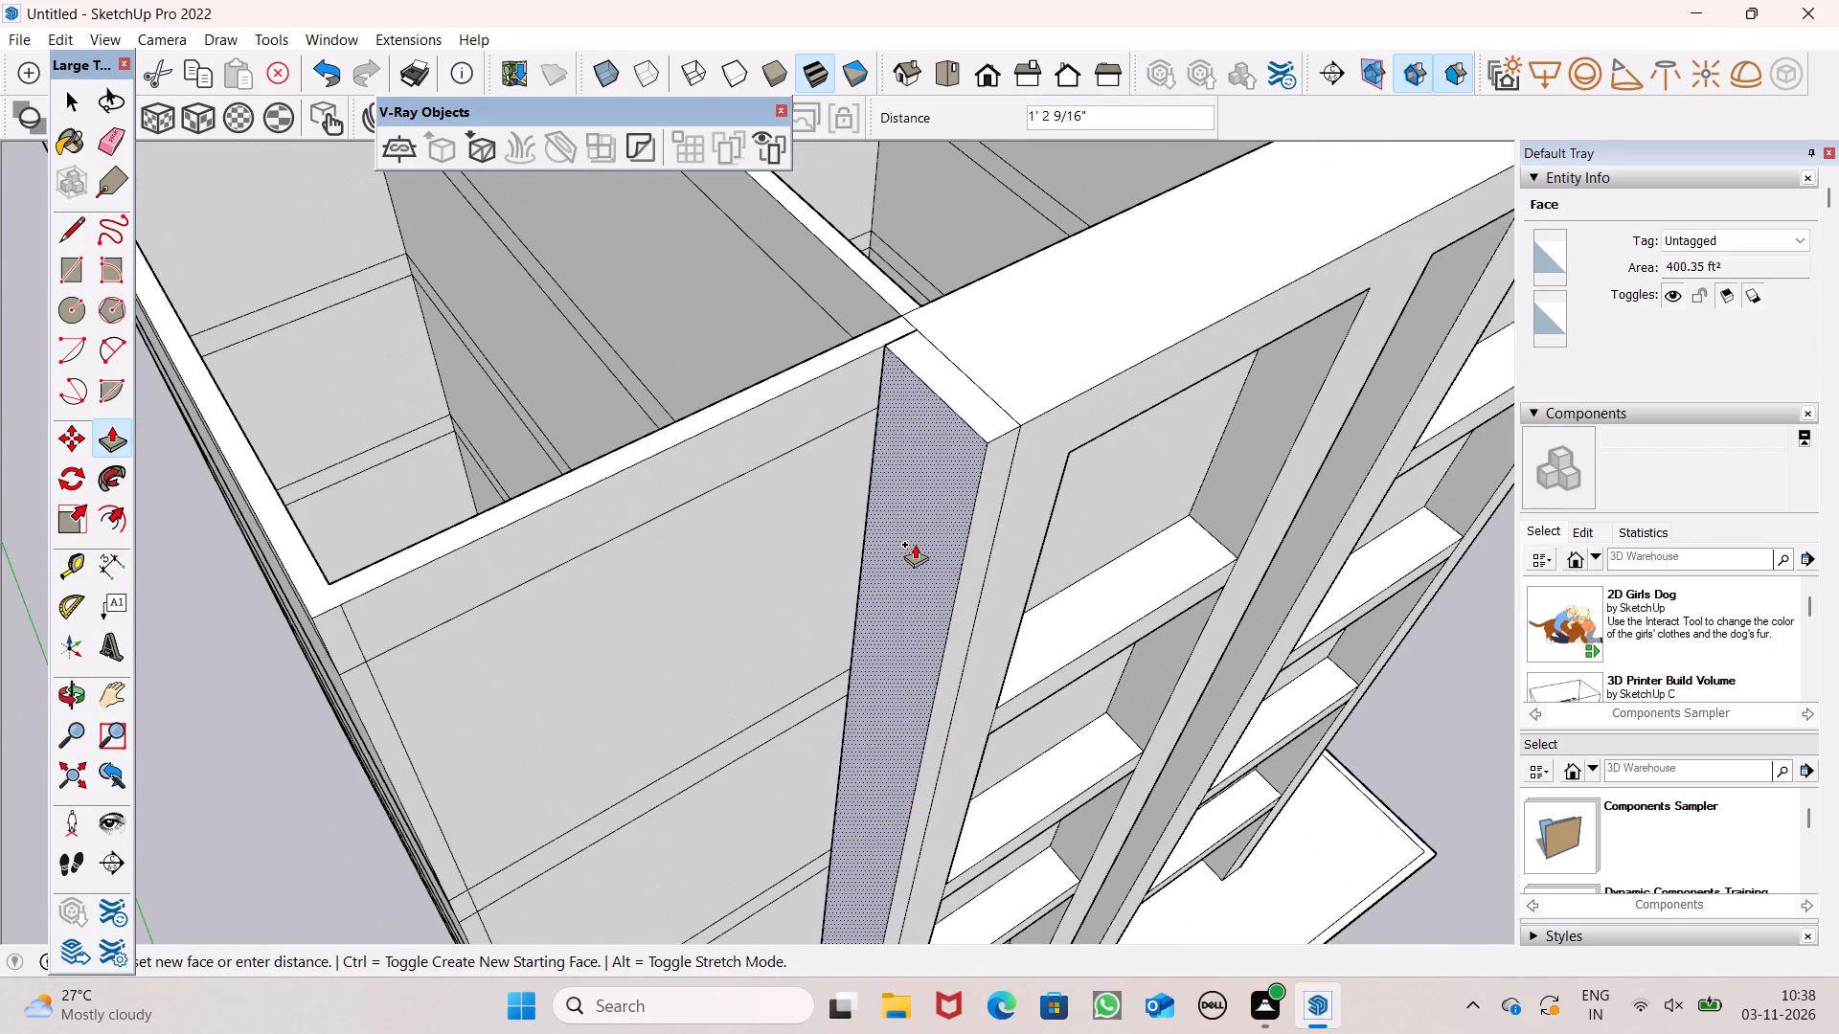
pyautogui.moveTo(915, 544); pyautogui.dragTo(915, 547)
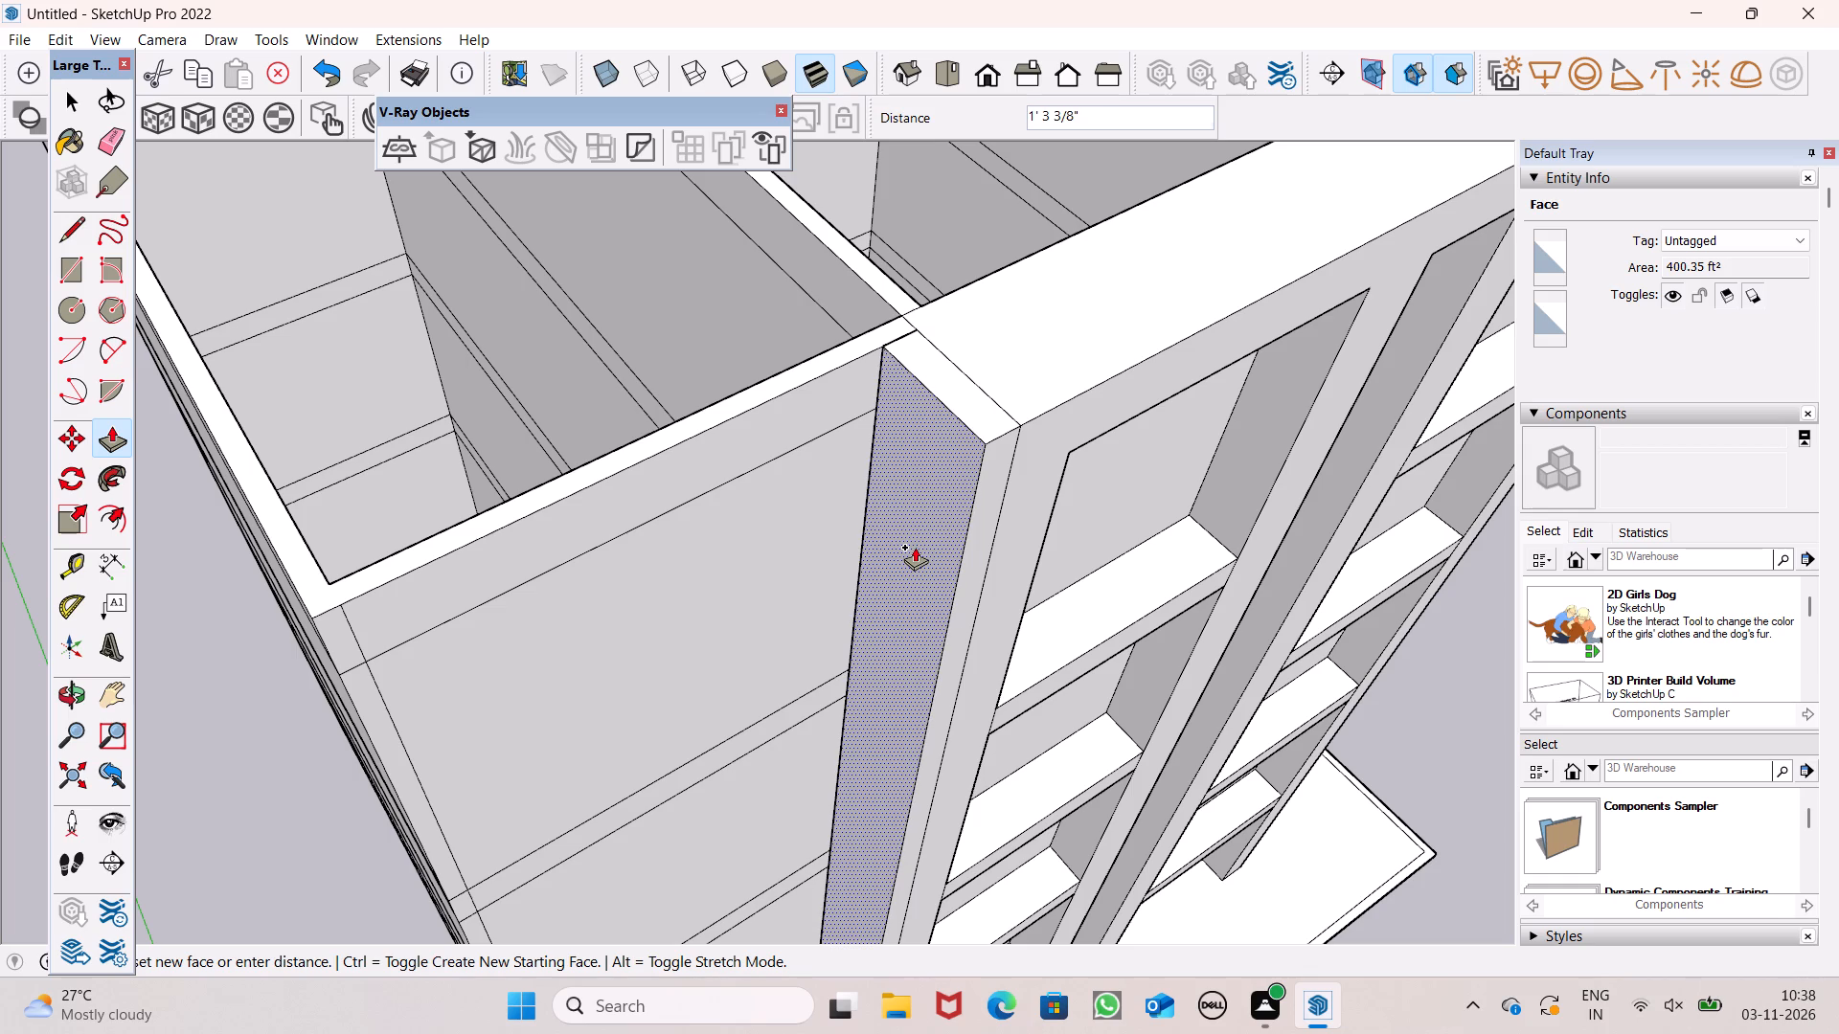
pyautogui.moveTo(915, 547); pyautogui.dragTo(929, 544)
# Push the front face of the strip added beside the left fin back about 10 3/16".
pyautogui.scroll(-6, 866, 457)
pyautogui.scroll(1, 866, 456)
pyautogui.moveTo(1072, 492); pyautogui.dragTo(965, 485, button='middle')
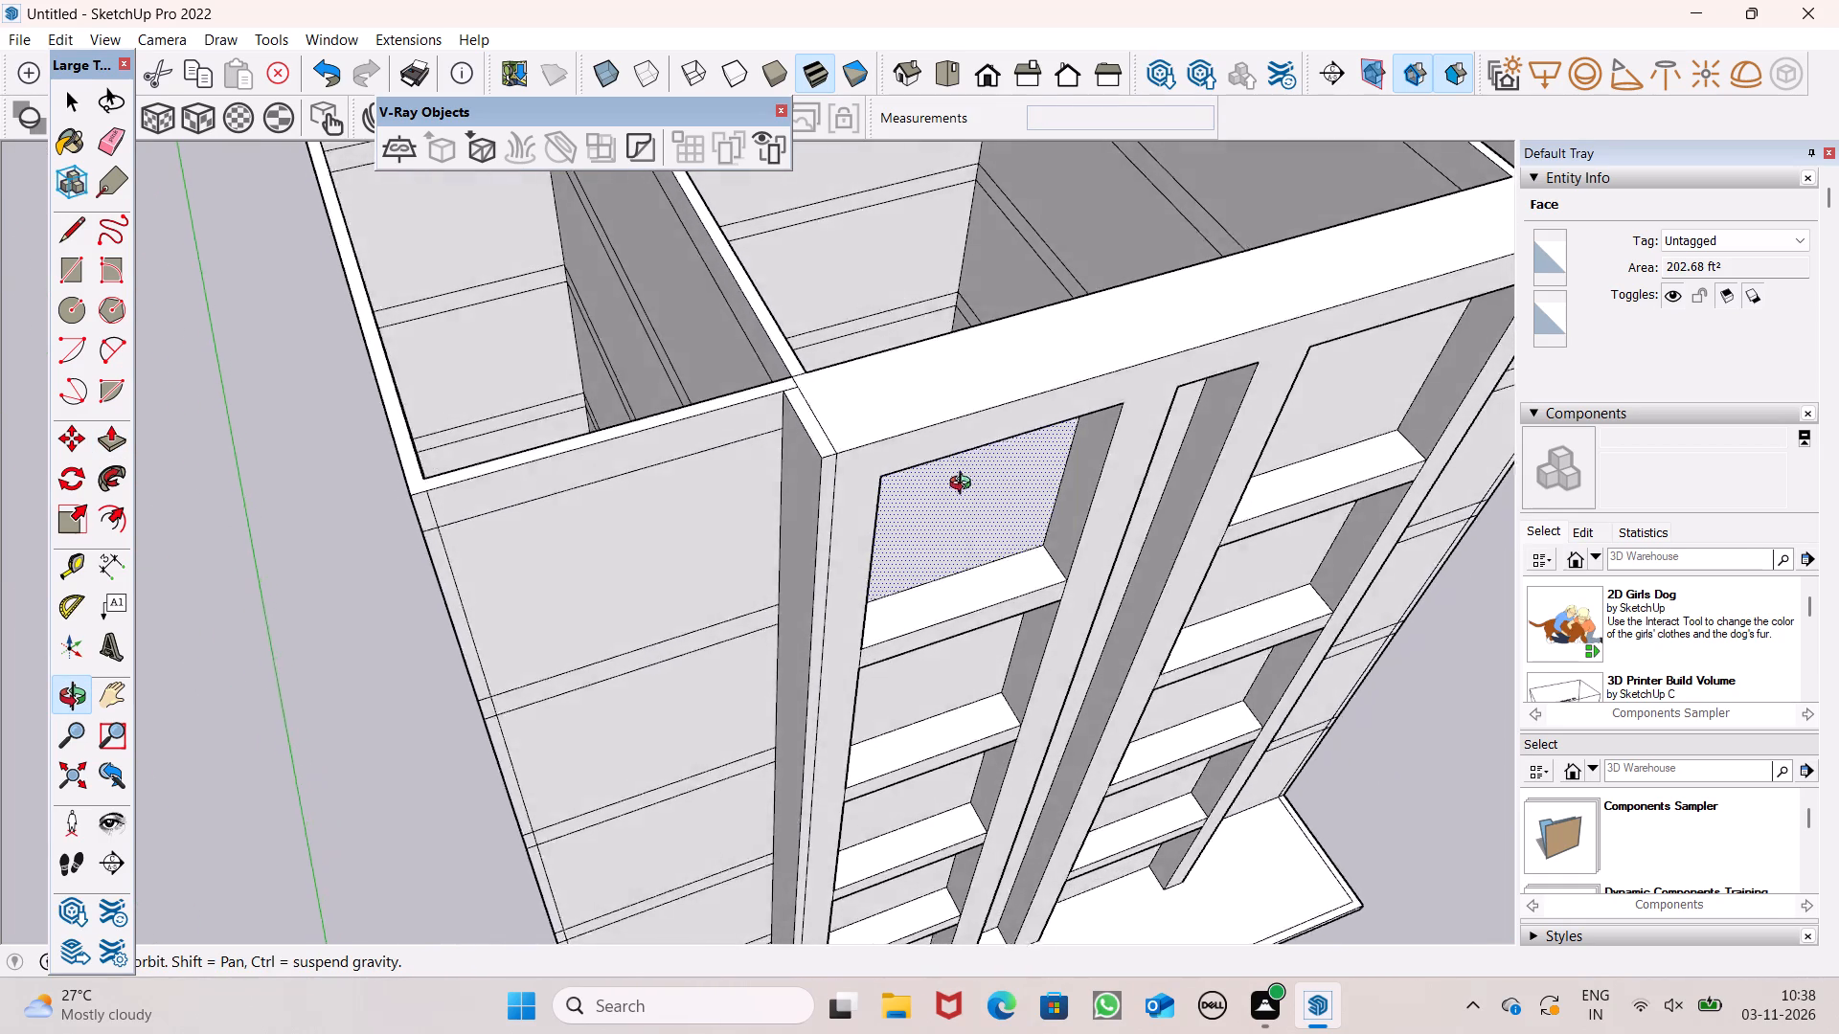
pyautogui.moveTo(965, 485); pyautogui.dragTo(967, 476, button='middle')
pyautogui.scroll(1, 966, 477)
pyautogui.scroll(6, 806, 575)
pyautogui.moveTo(815, 595); pyautogui.dragTo(810, 585)
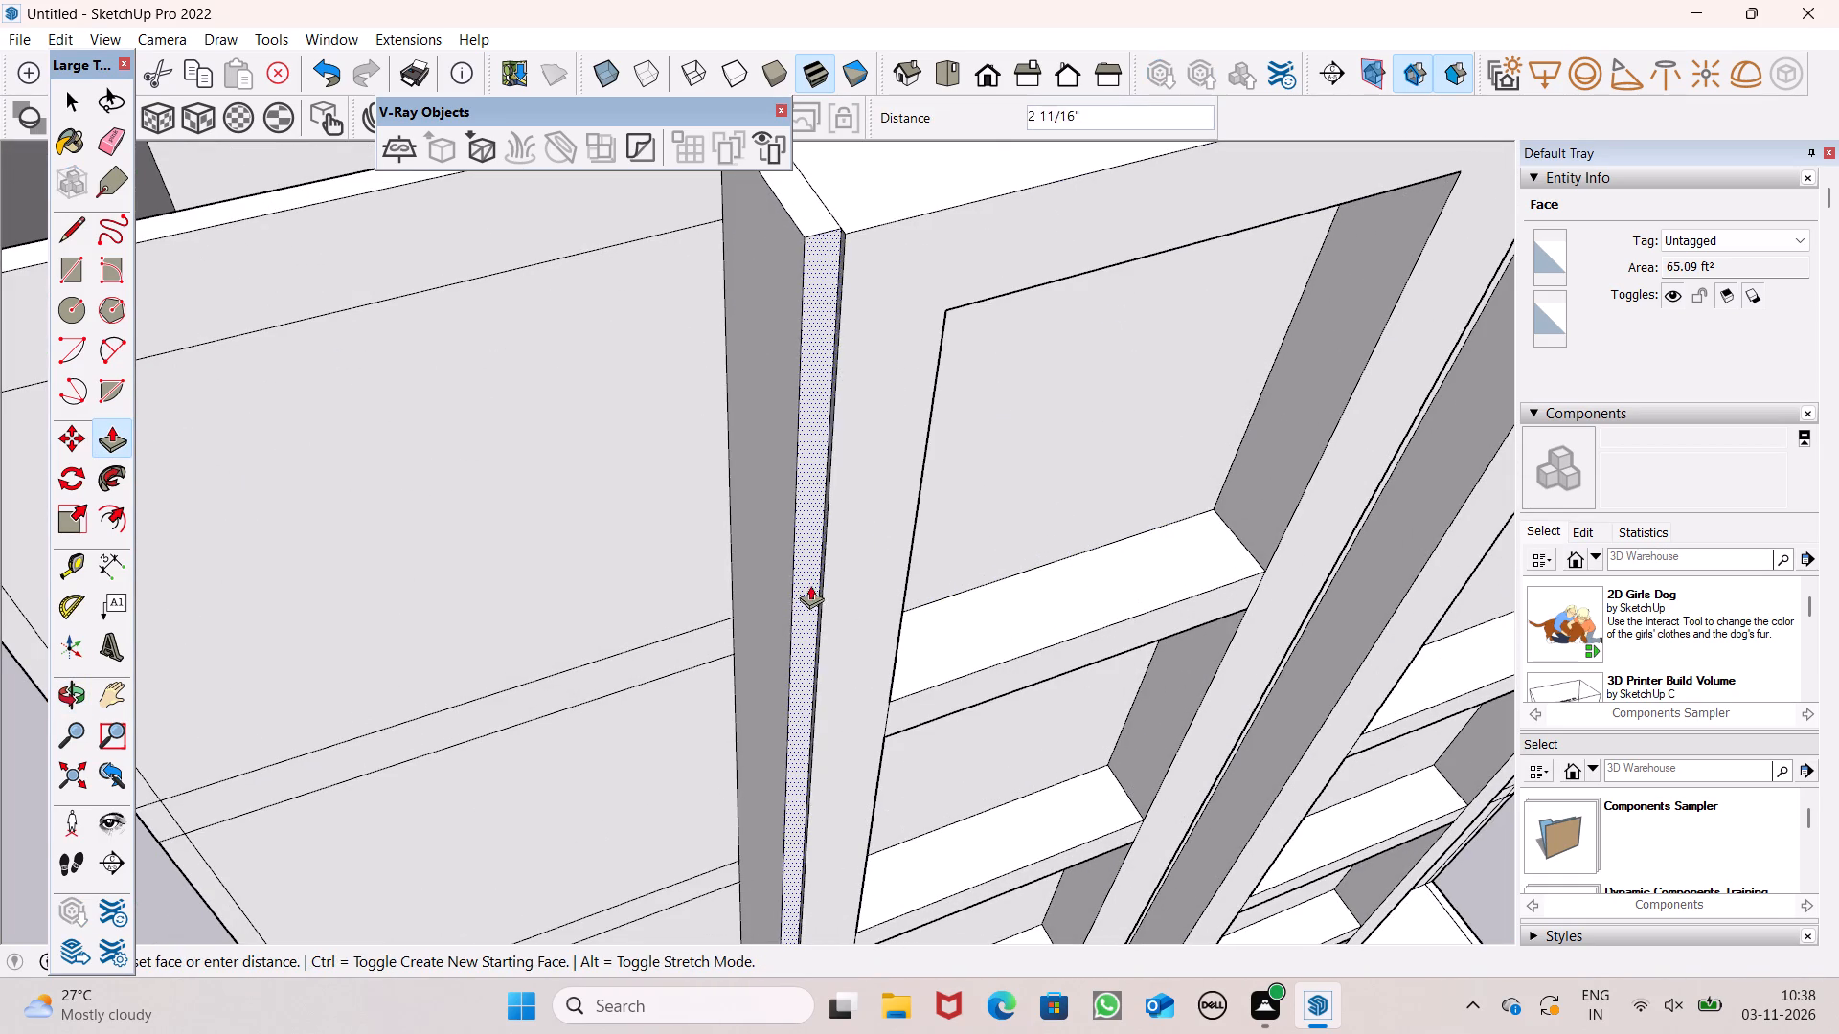
pyautogui.moveTo(810, 585); pyautogui.dragTo(804, 570)
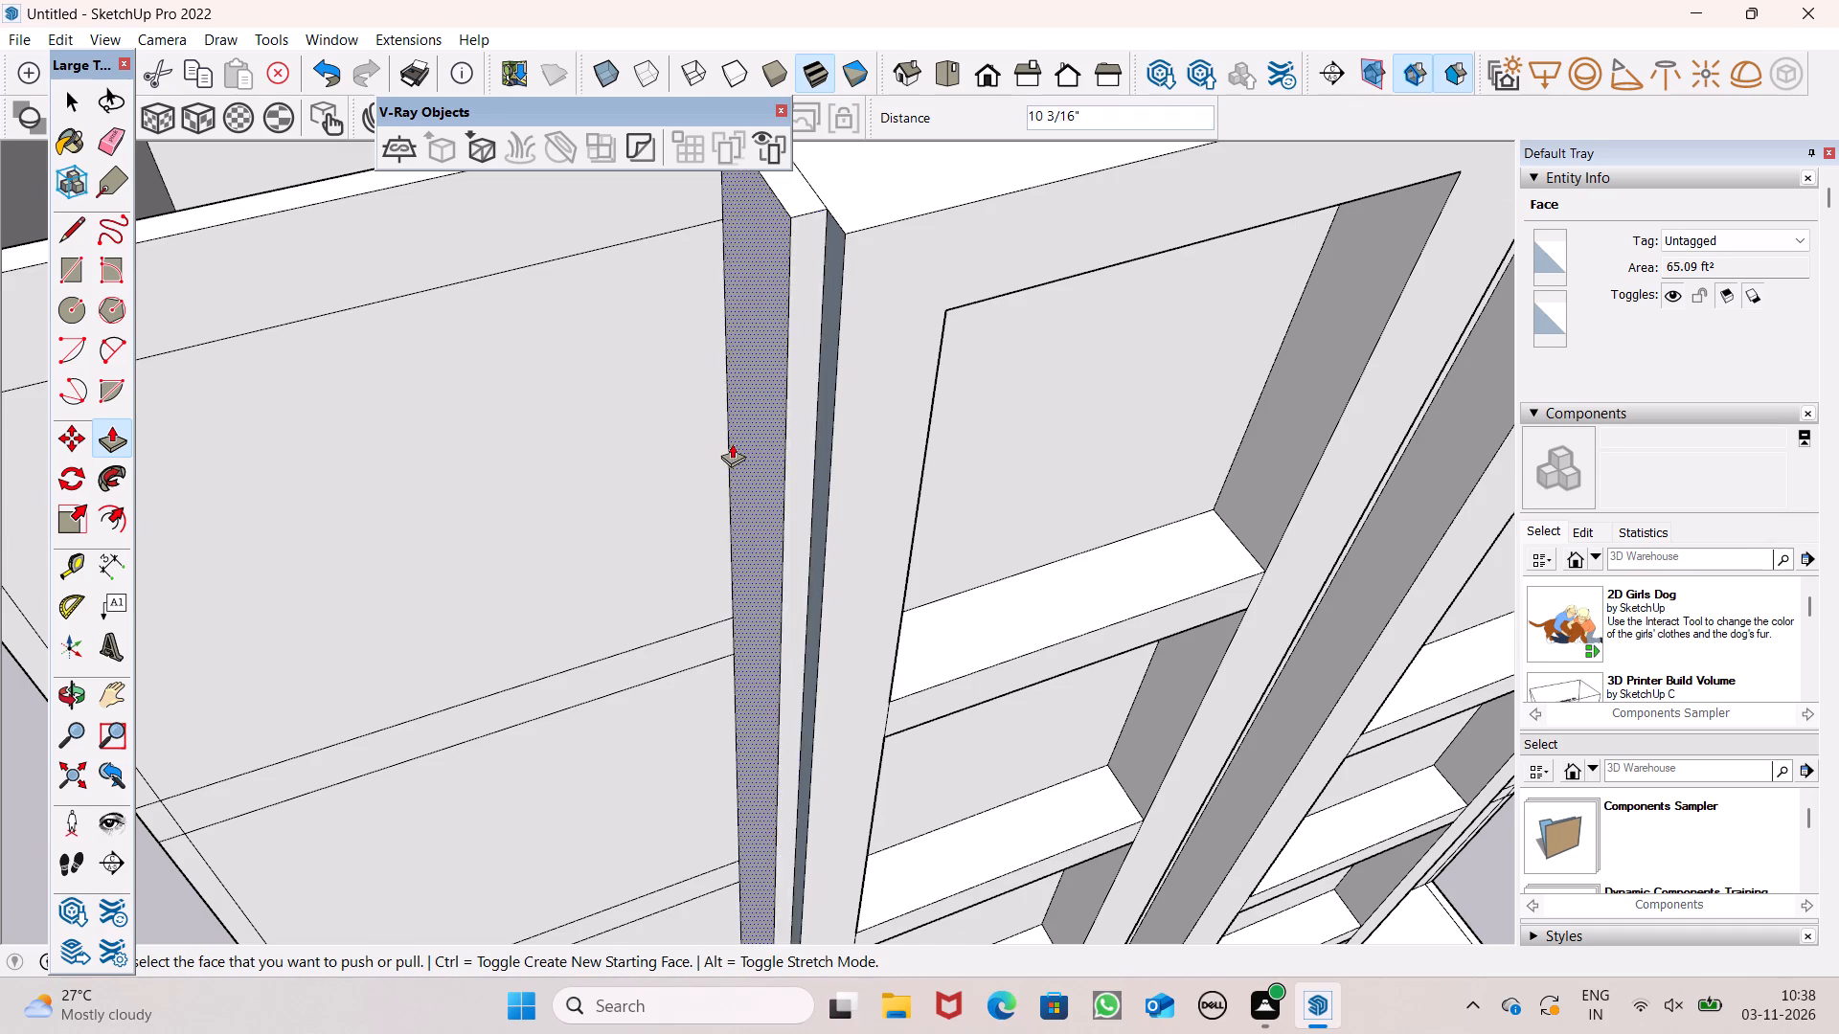
# Push/Pull the outer side face of the front frame's right fin outward about 1' 13/16".
pyautogui.scroll(-6, 732, 443)
pyautogui.scroll(-5, 939, 478)
pyautogui.moveTo(1020, 535); pyautogui.dragTo(762, 668, button='middle')
pyautogui.scroll(1, 759, 663)
pyautogui.scroll(-4, 806, 540)
pyautogui.moveTo(941, 617); pyautogui.dragTo(951, 603, button='middle')
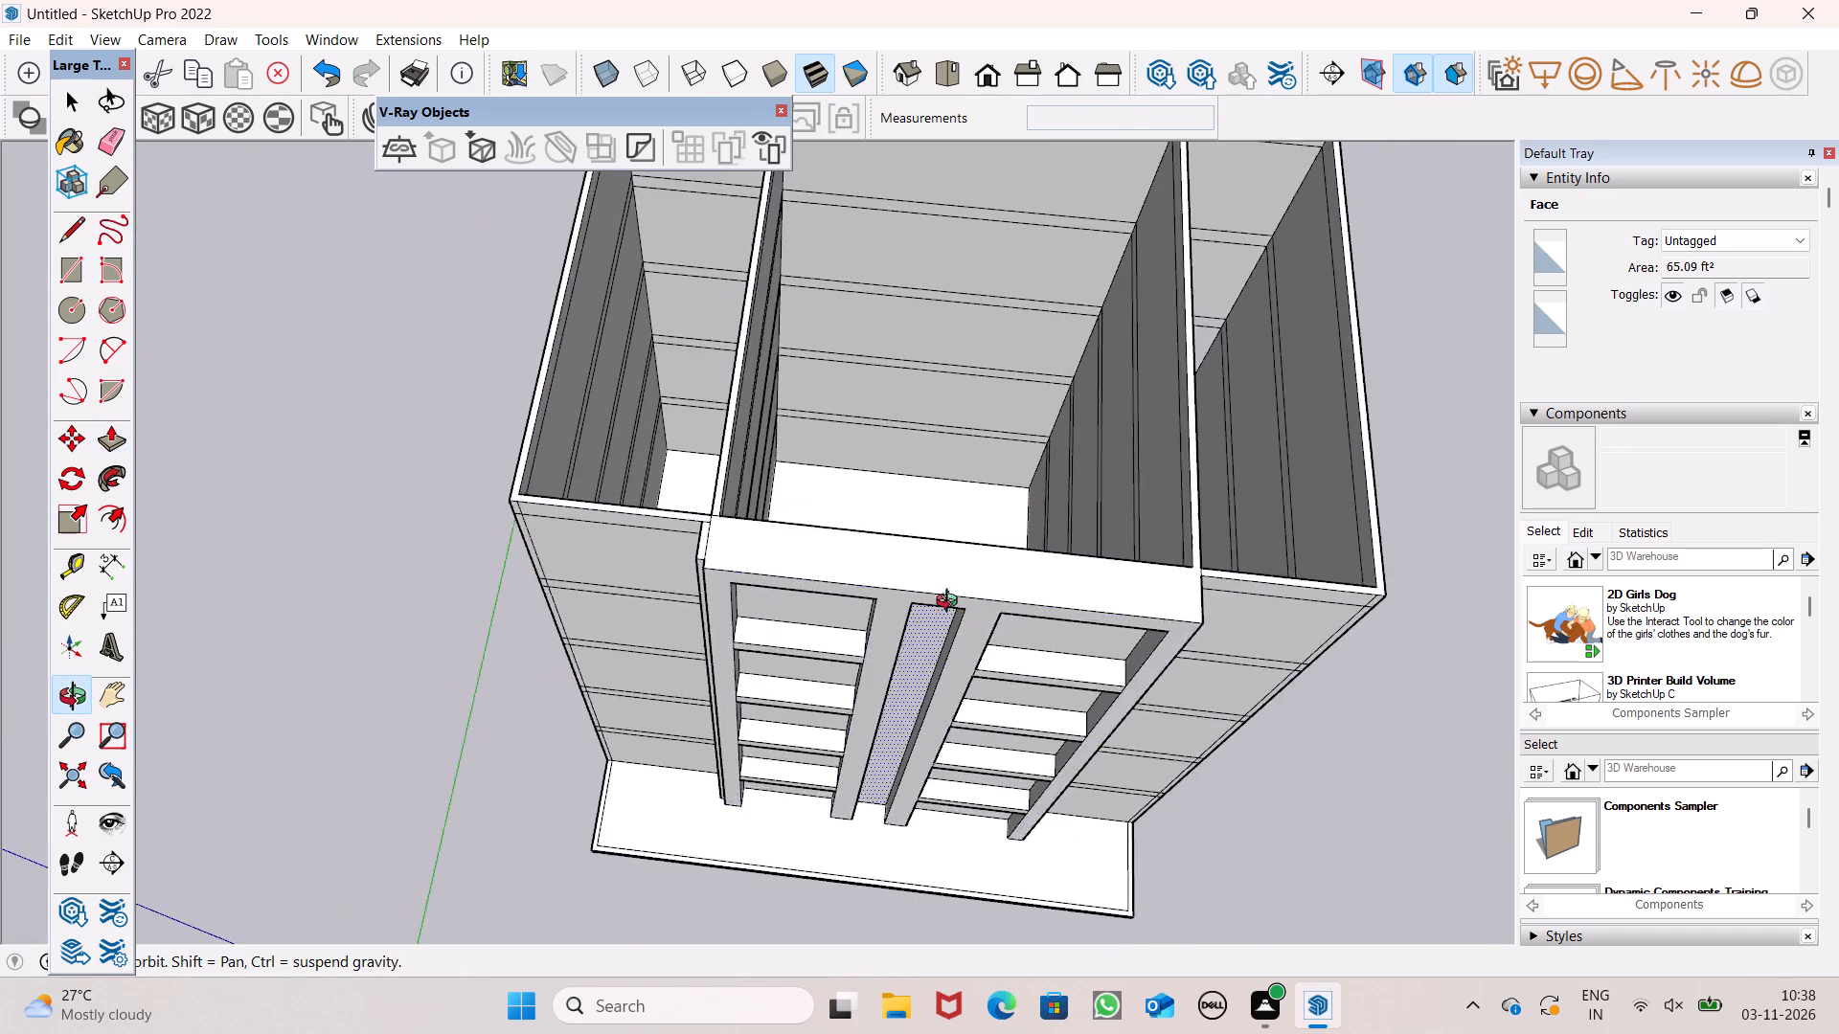
pyautogui.moveTo(951, 603); pyautogui.dragTo(598, 506, button='middle')
pyautogui.scroll(1, 598, 506)
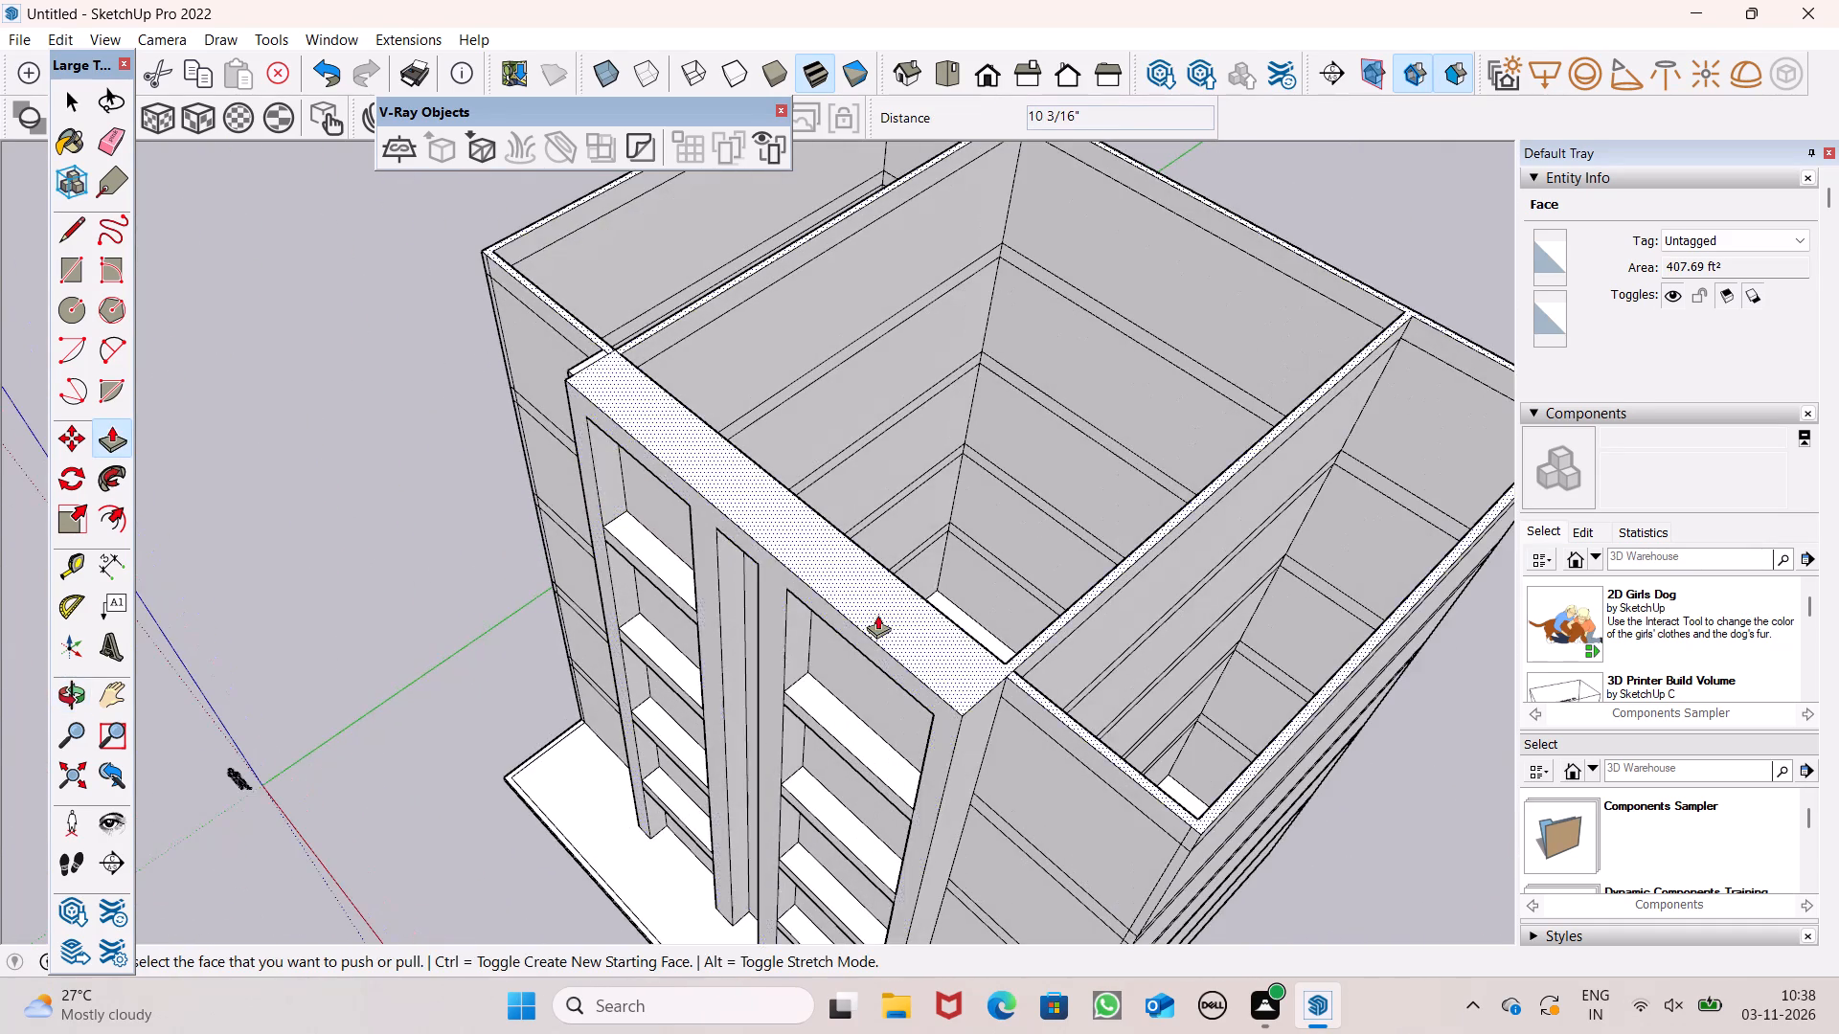
pyautogui.scroll(-5, 642, 417)
pyautogui.moveTo(915, 569); pyautogui.dragTo(760, 411, button='middle')
pyautogui.scroll(1, 764, 415)
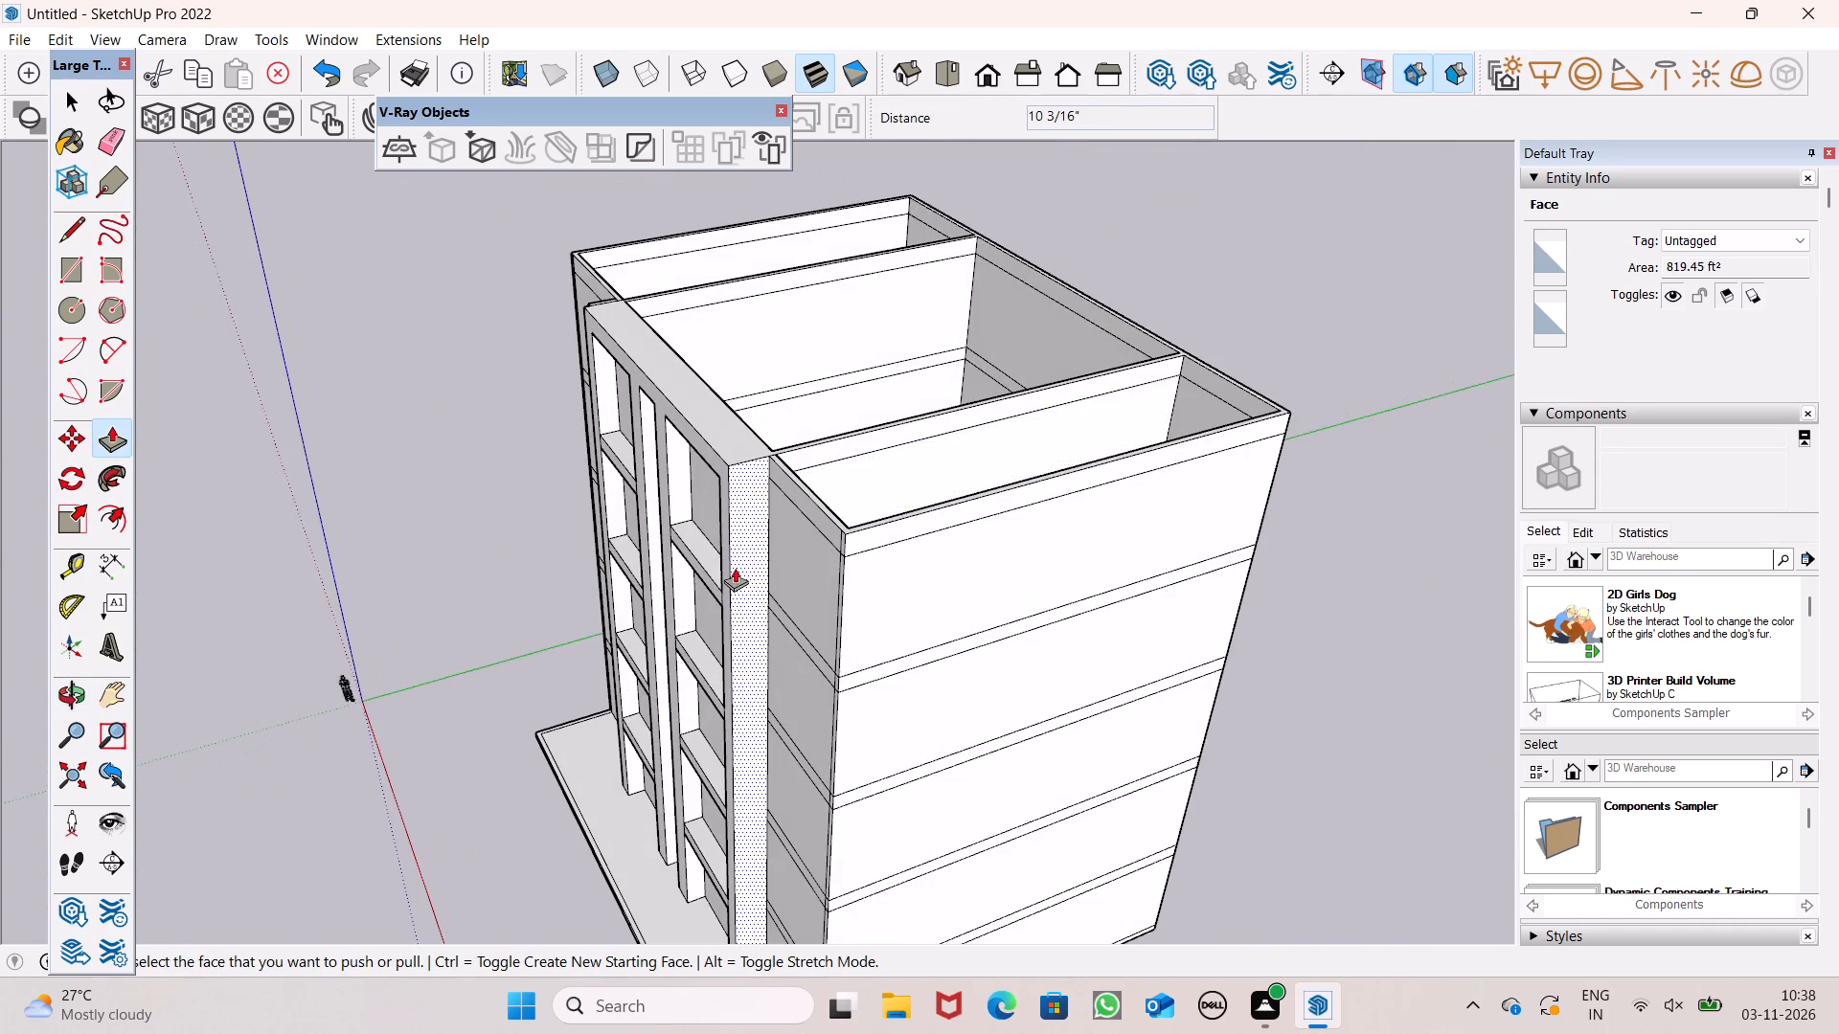
pyautogui.scroll(6, 748, 578)
pyautogui.moveTo(736, 493); pyautogui.dragTo(780, 543, button='middle')
pyautogui.scroll(6, 752, 513)
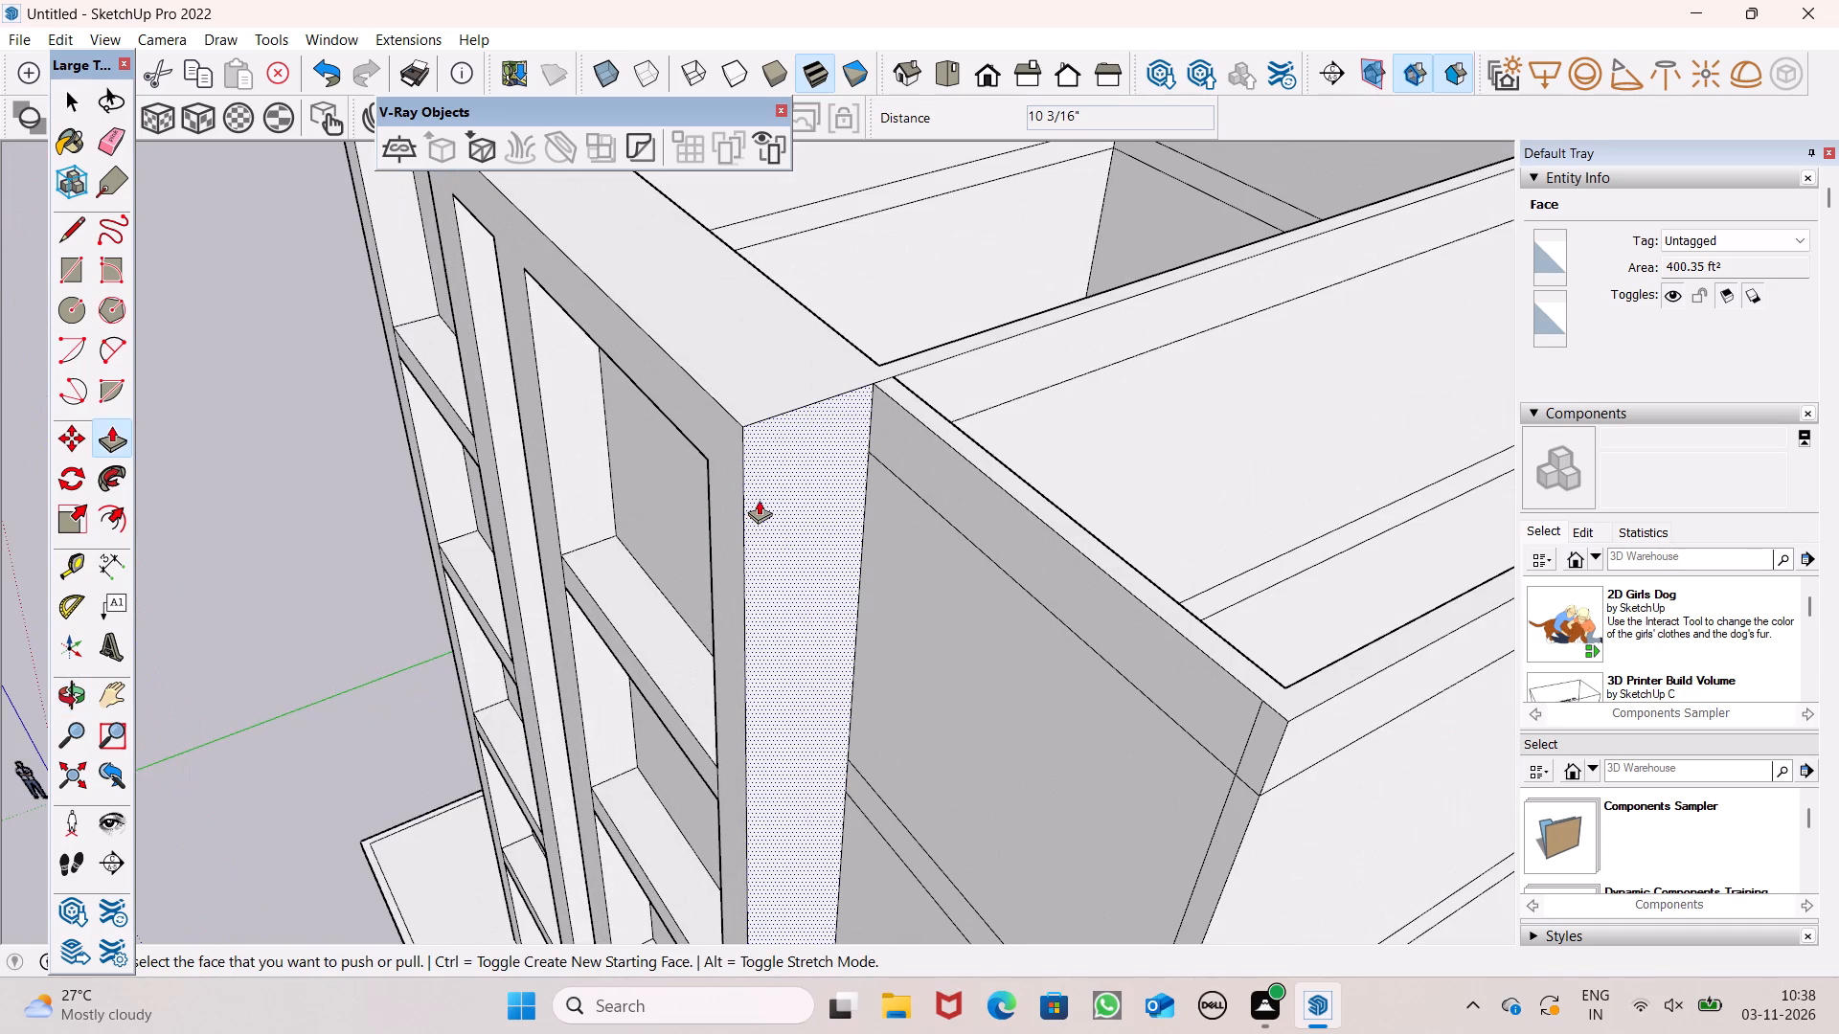
pyautogui.moveTo(761, 500); pyautogui.dragTo(782, 520)
pyautogui.scroll(-5, 772, 448)
pyautogui.moveTo(772, 470); pyautogui.dragTo(1070, 371, button='middle')
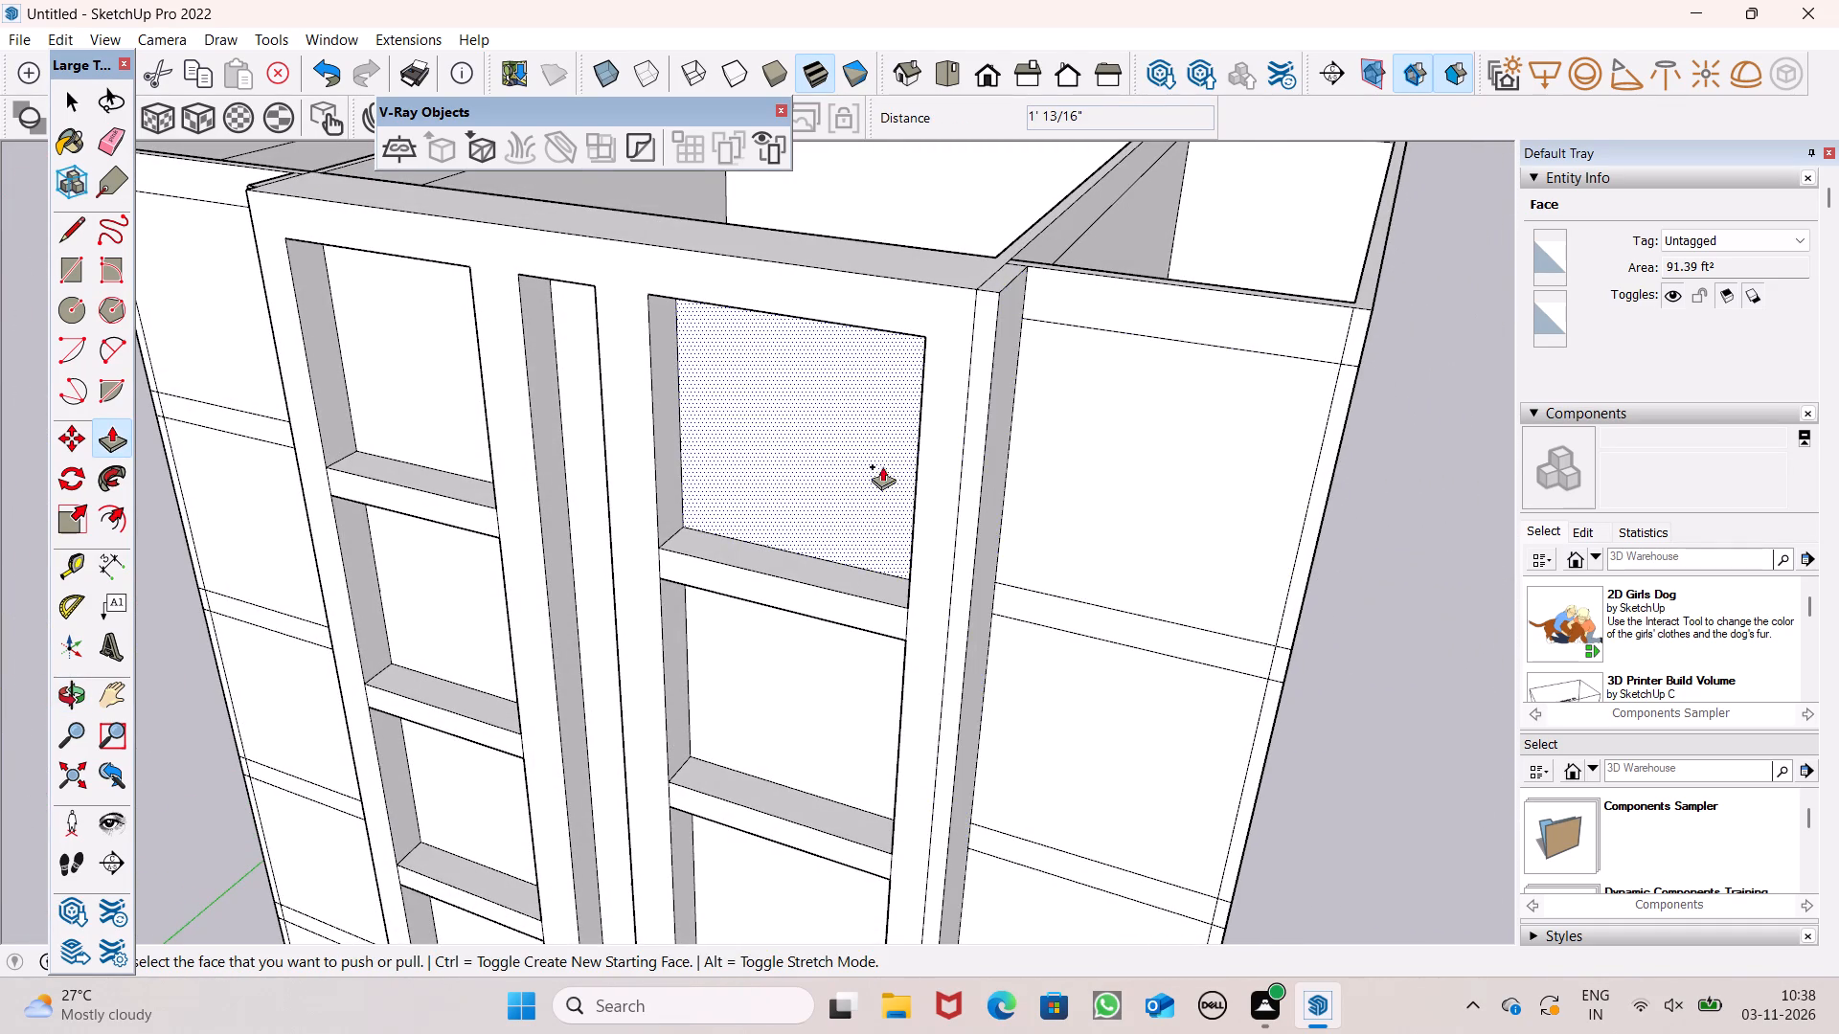
# Push the front face of the strip beside the front frame's right fin back 9".
pyautogui.scroll(-3, 831, 638)
pyautogui.moveTo(845, 565); pyautogui.dragTo(813, 673, button='middle')
pyautogui.scroll(1, 815, 673)
pyautogui.scroll(6, 972, 646)
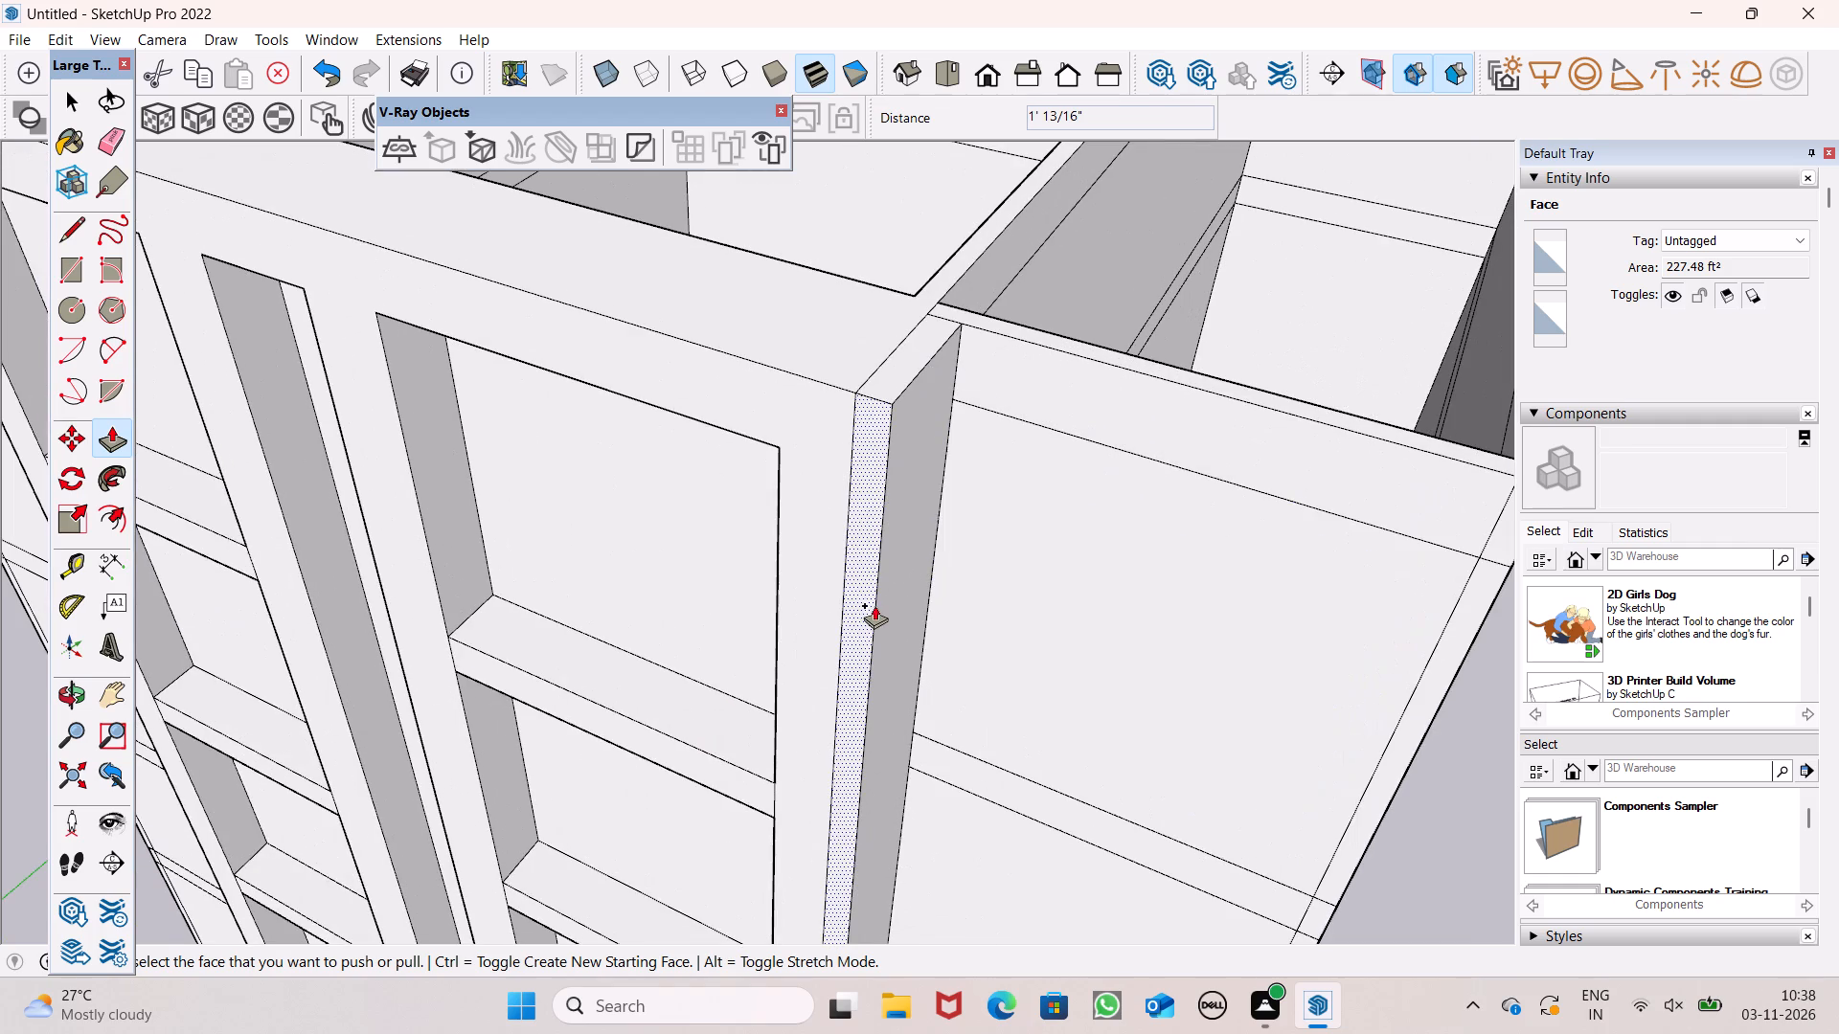
pyautogui.moveTo(867, 599); pyautogui.dragTo(866, 589)
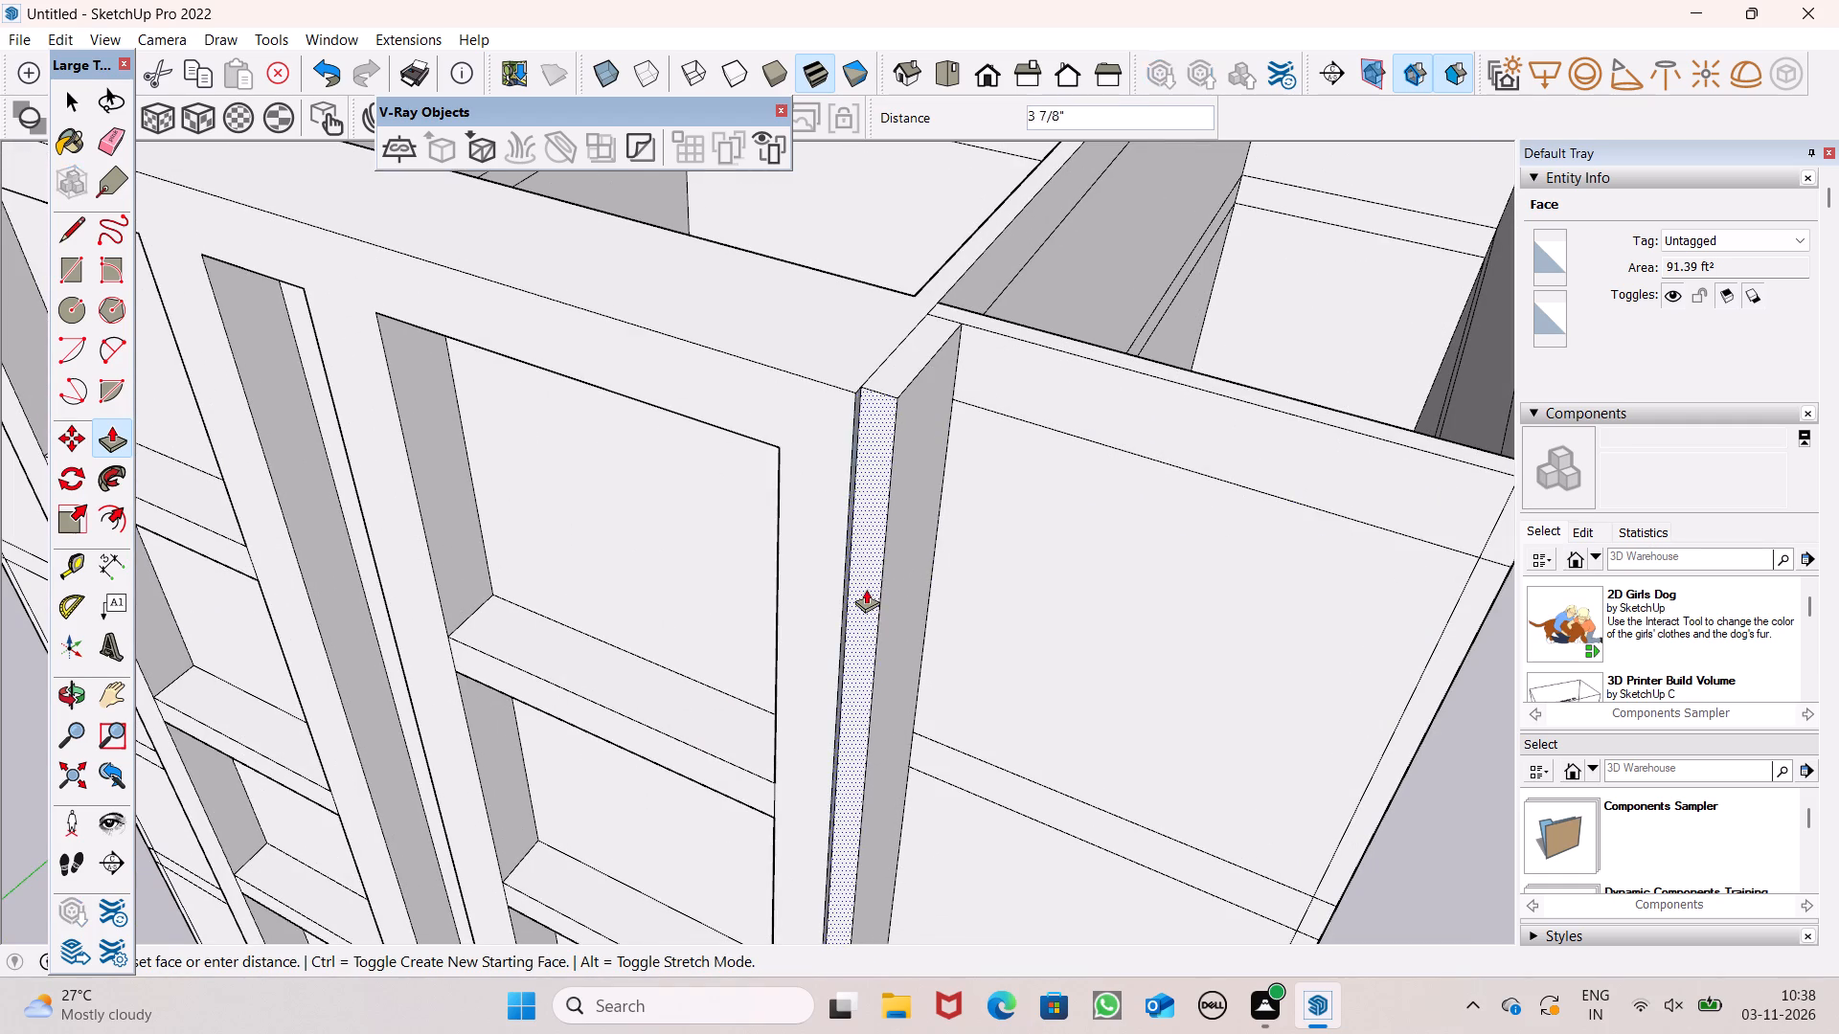
pyautogui.moveTo(866, 589); pyautogui.dragTo(872, 580)
# Paint the exposed bluish side face of the front frame's right fin with the white Color M00.
pyautogui.scroll(-4, 874, 534)
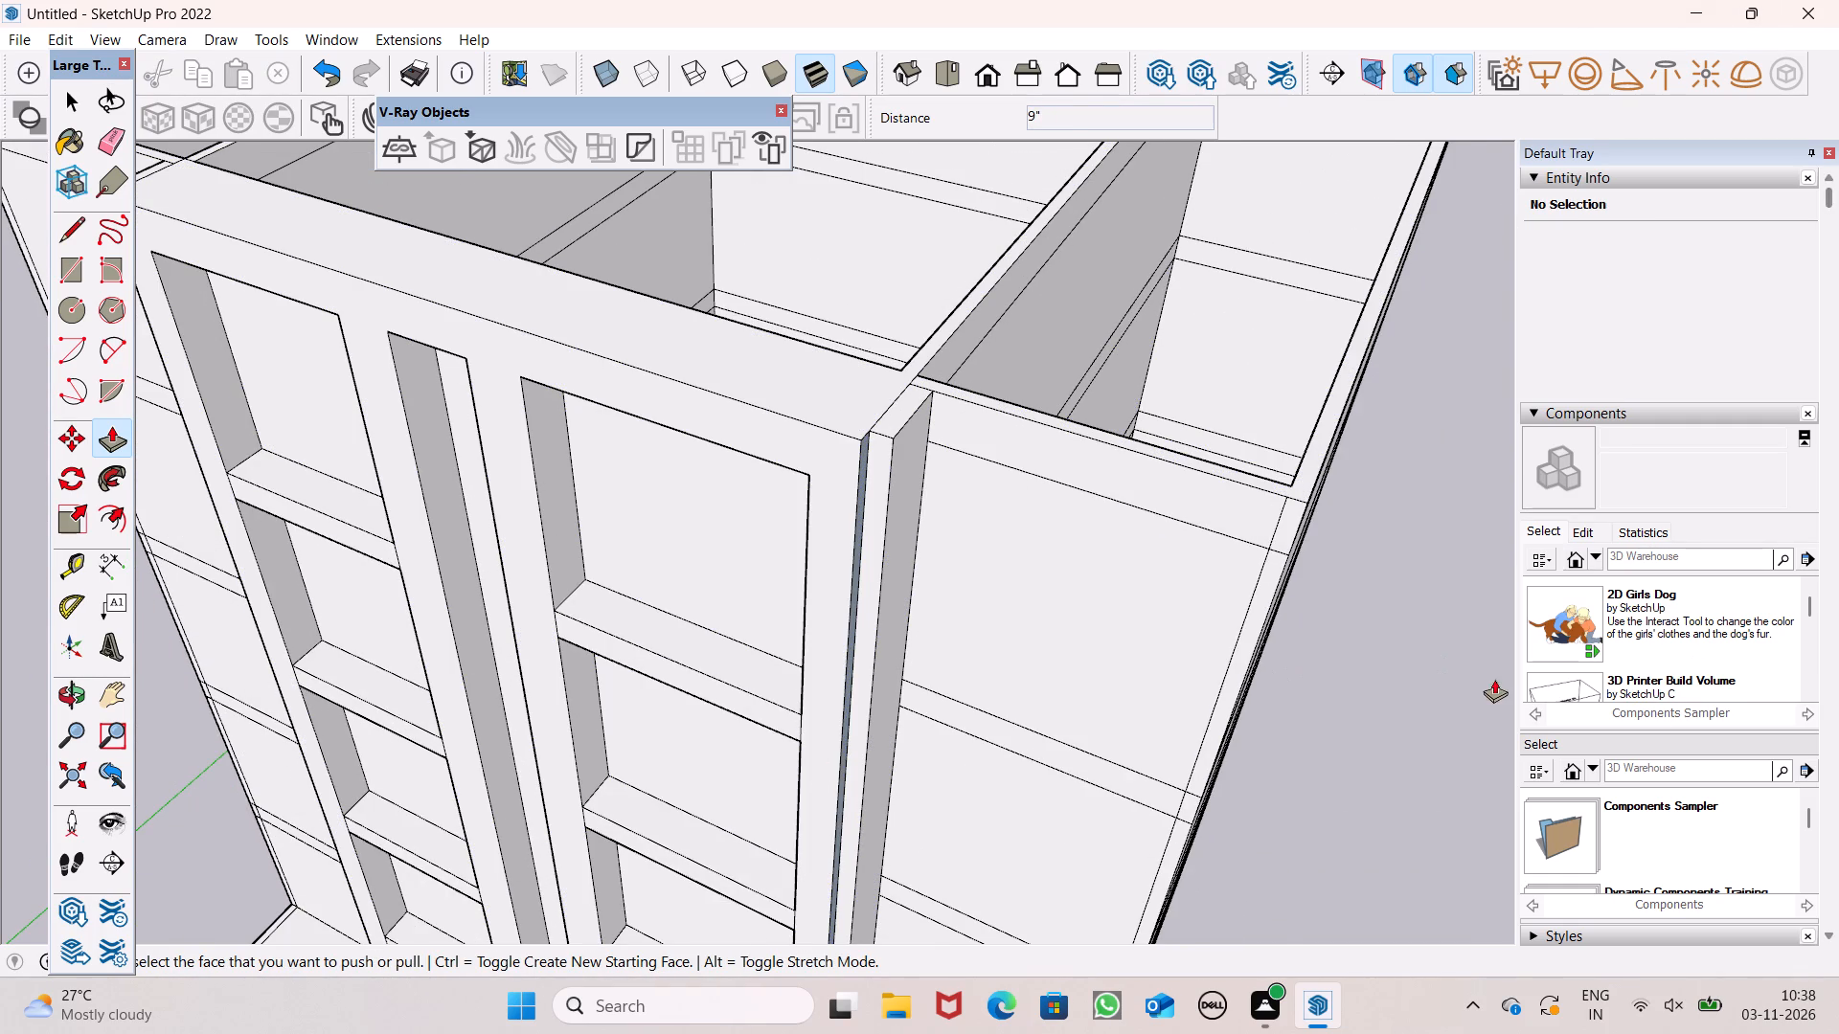
pyautogui.scroll(-2, 1494, 679)
pyautogui.scroll(-18, 1645, 671)
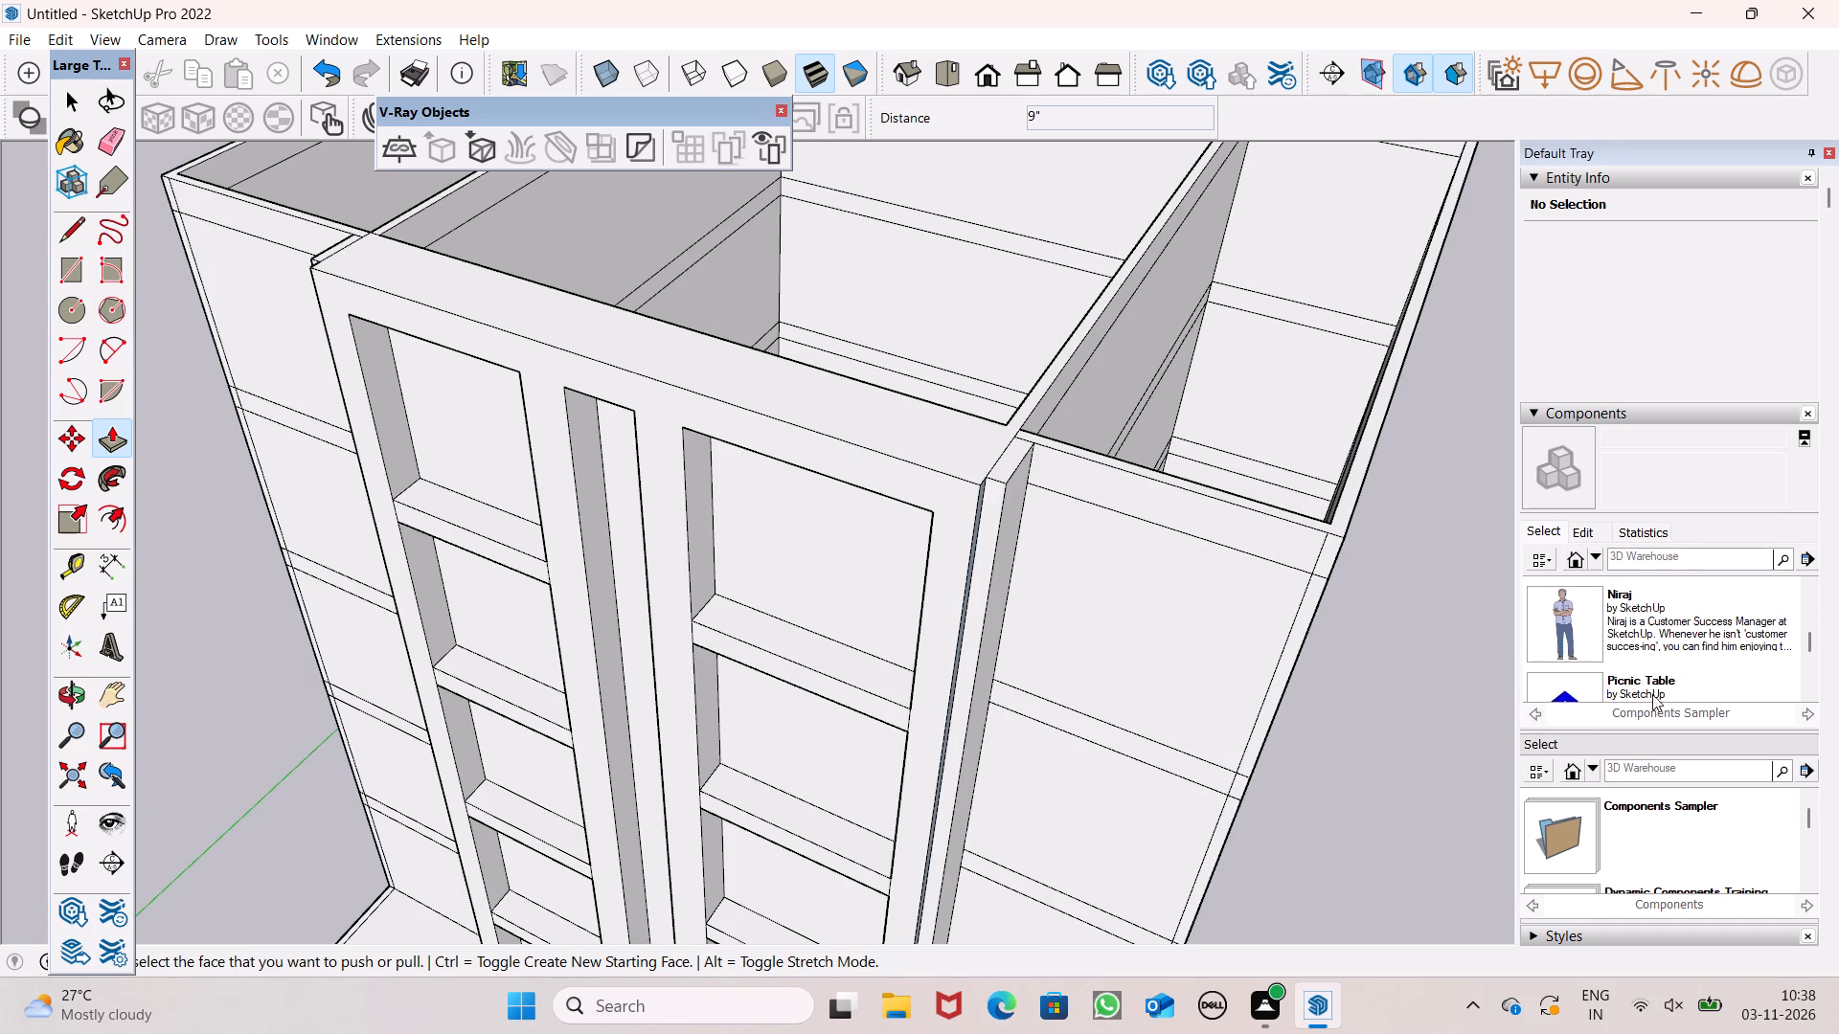
pyautogui.scroll(-18, 1654, 751)
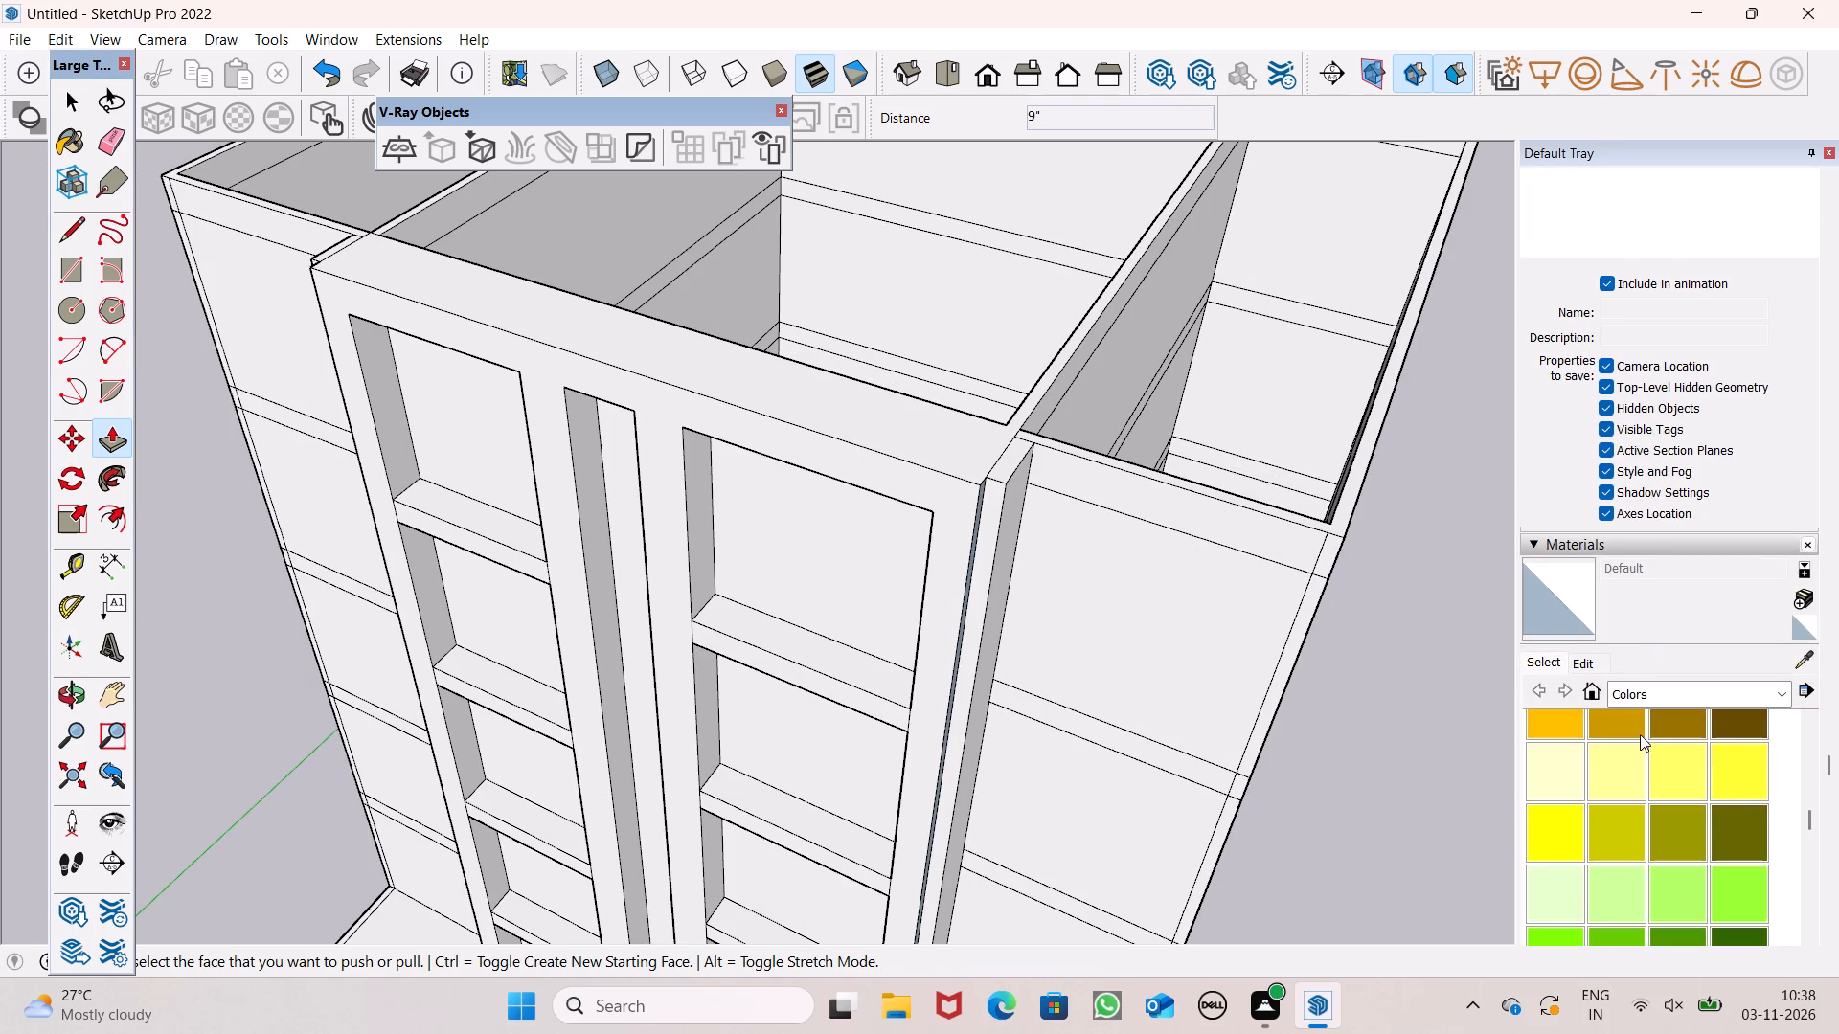
pyautogui.scroll(-6, 1617, 754)
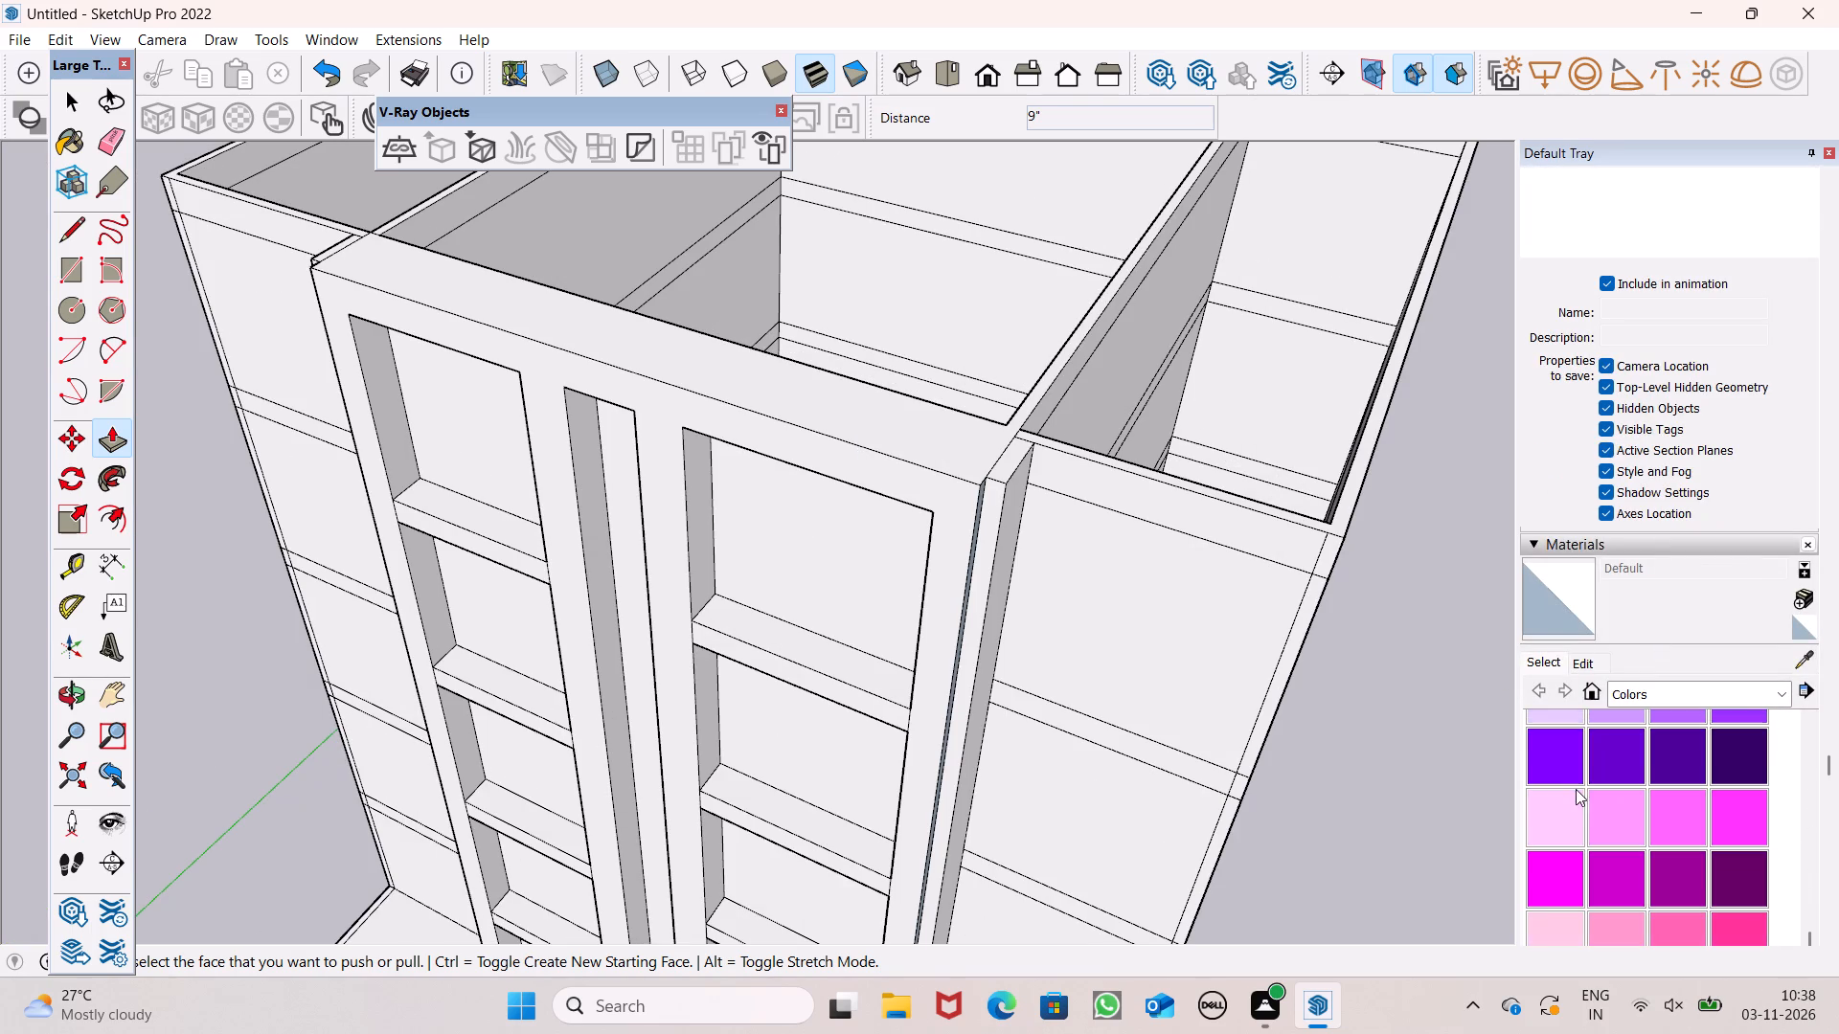
pyautogui.scroll(-6, 1601, 832)
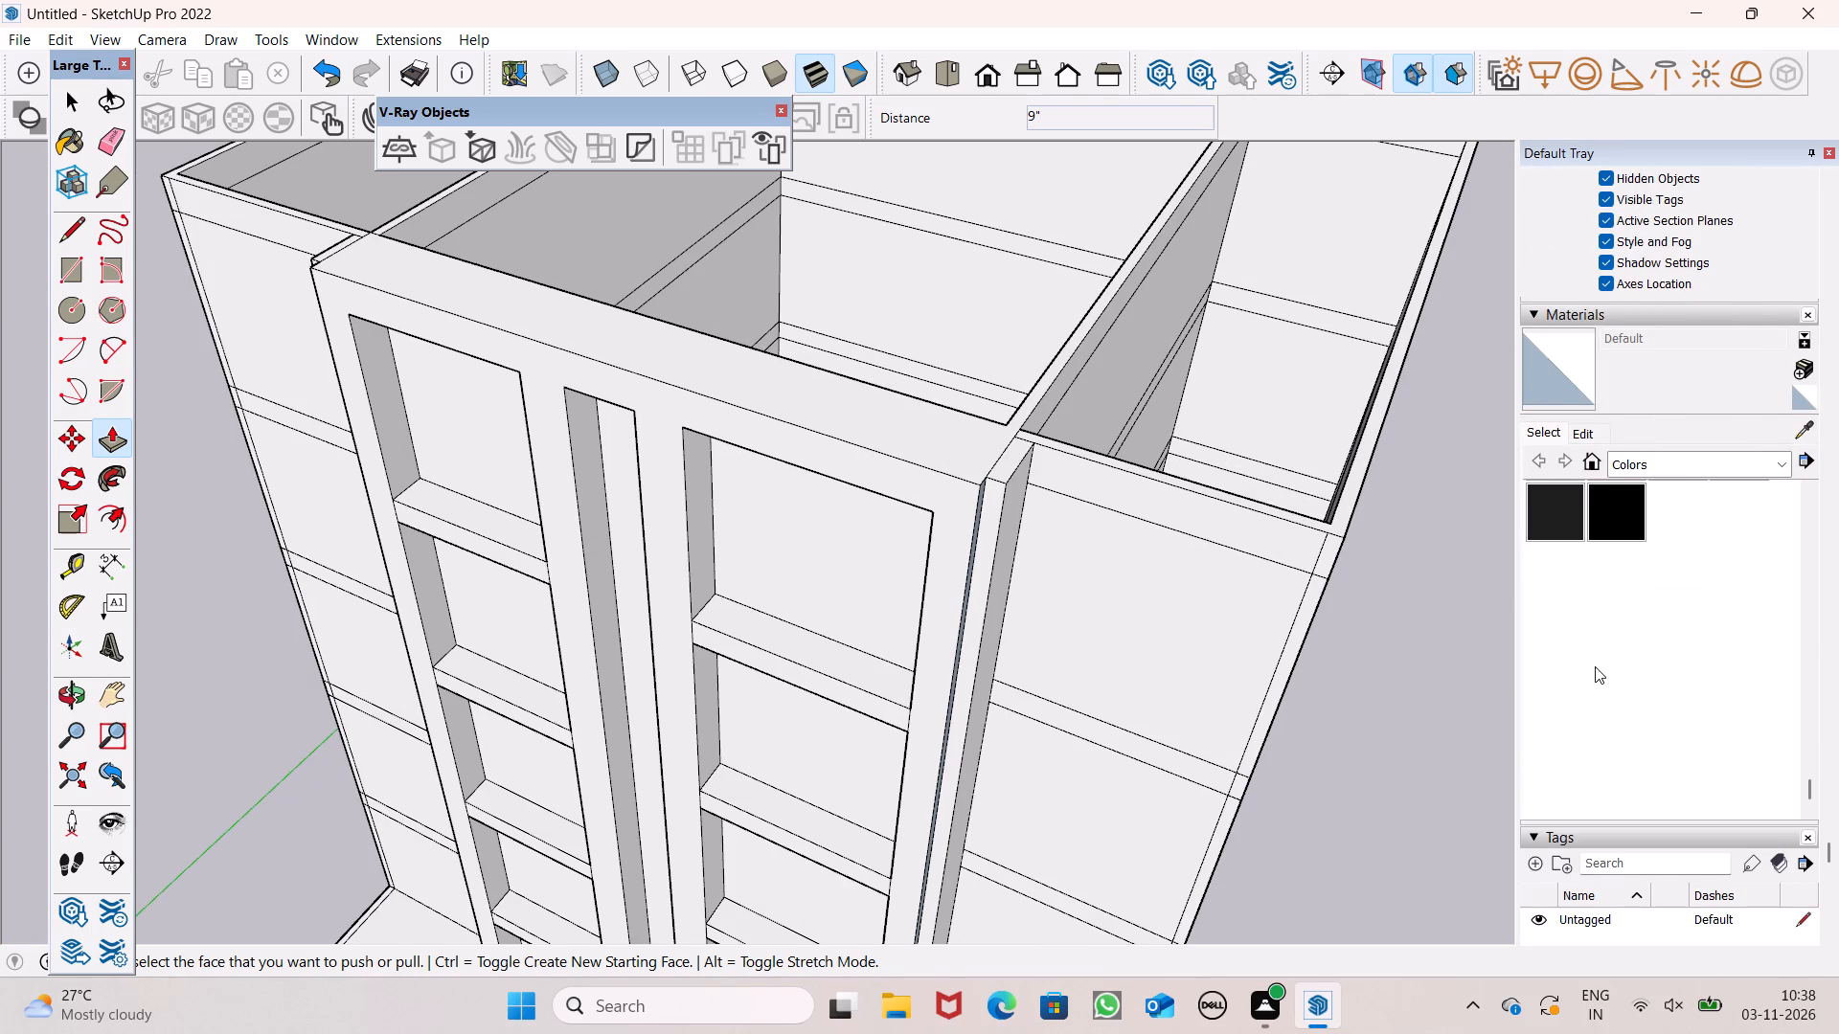
pyautogui.scroll(3, 1595, 666)
pyautogui.click(1544, 746)
pyautogui.moveTo(1083, 663); pyautogui.dragTo(738, 534, button='middle')
pyautogui.scroll(1, 766, 556)
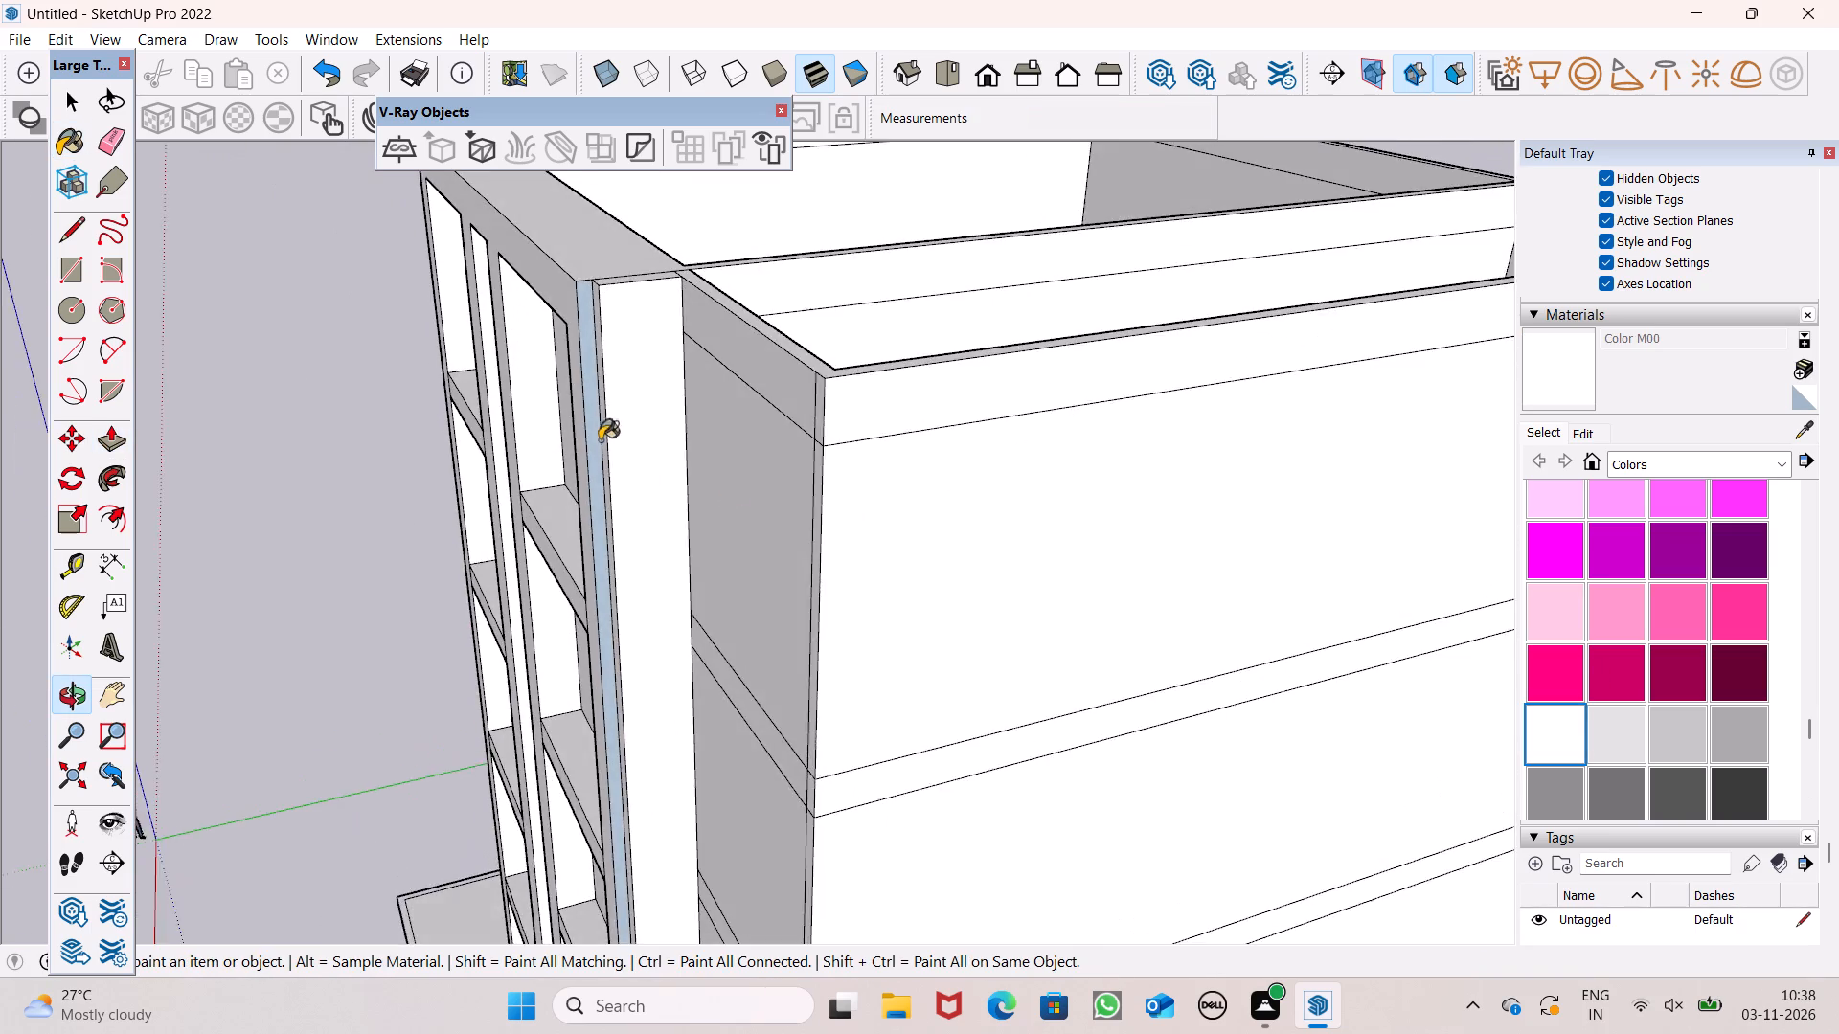
pyautogui.scroll(8, 591, 436)
pyautogui.click(599, 396)
# Paint the exposed bluish side face of the front frame's left fin with the same Color M00.
pyautogui.scroll(-6, 624, 434)
pyautogui.moveTo(333, 674); pyautogui.dragTo(1303, 652, button='middle')
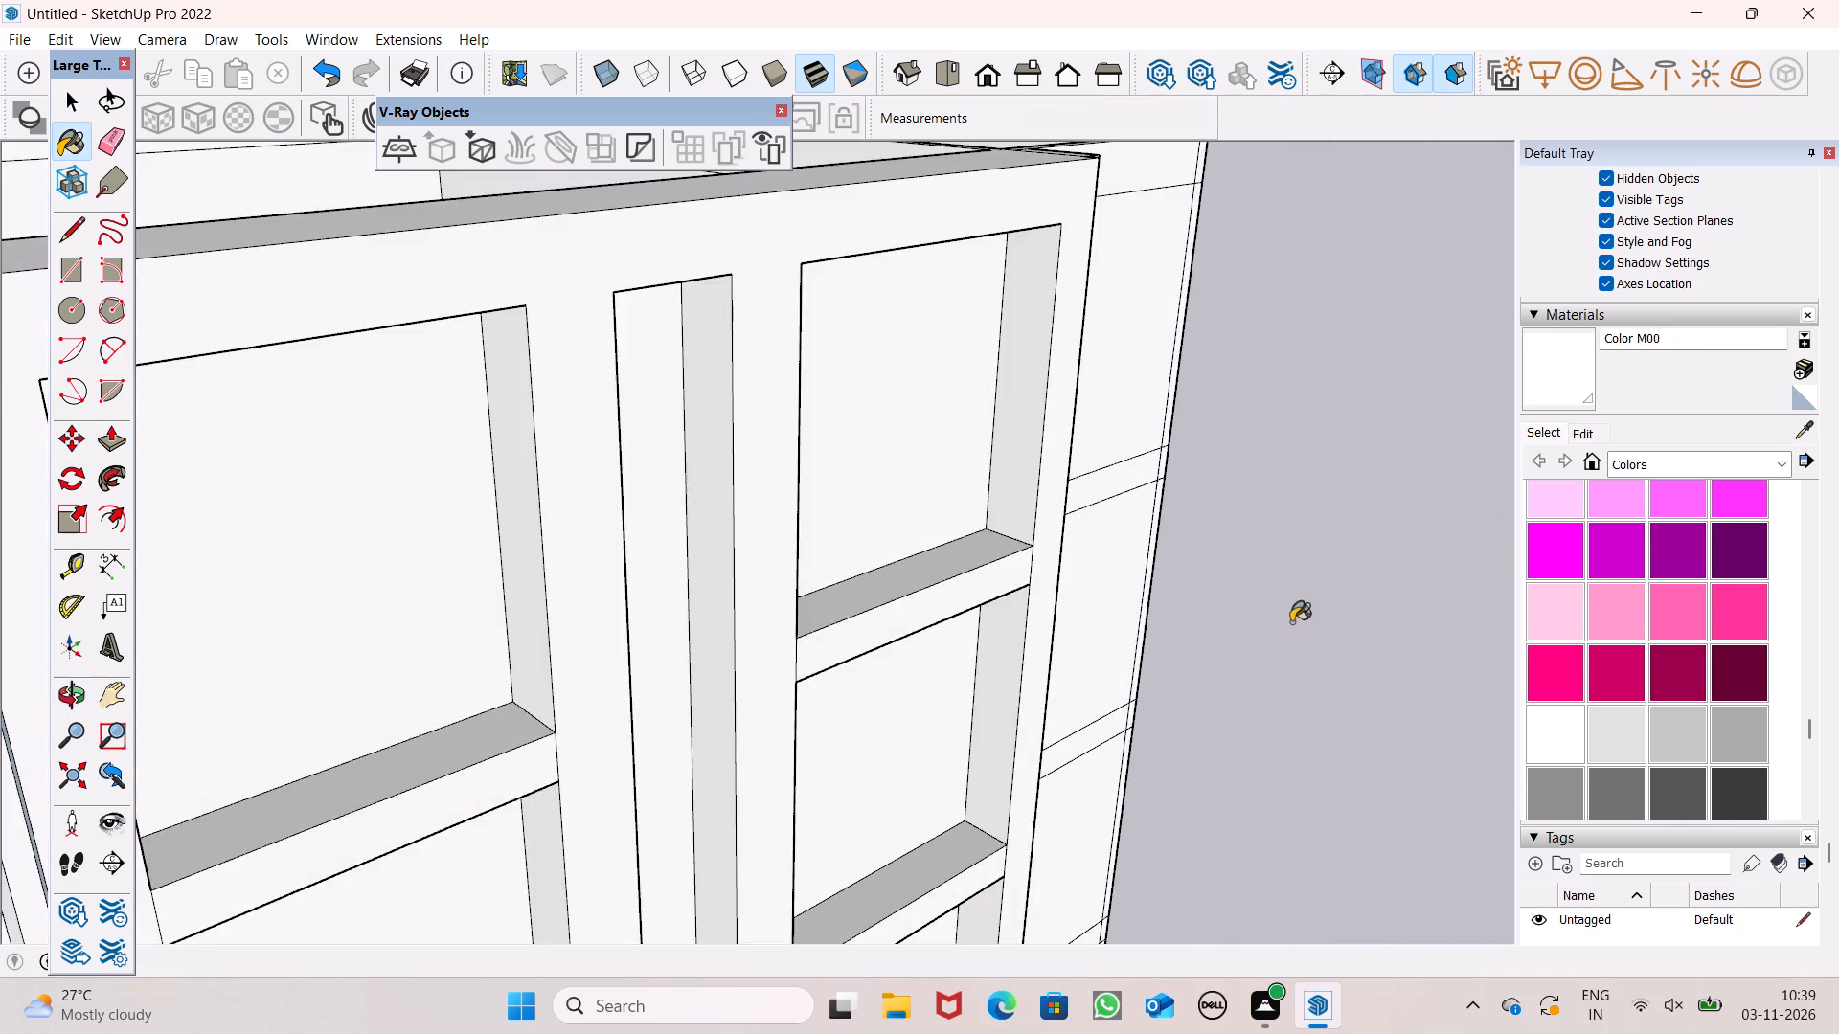
pyautogui.scroll(1, 1268, 610)
pyautogui.scroll(-5, 1268, 610)
pyautogui.scroll(-2, 829, 724)
pyautogui.scroll(1, 548, 626)
pyautogui.moveTo(941, 506); pyautogui.dragTo(979, 498, button='middle')
pyautogui.scroll(6, 781, 462)
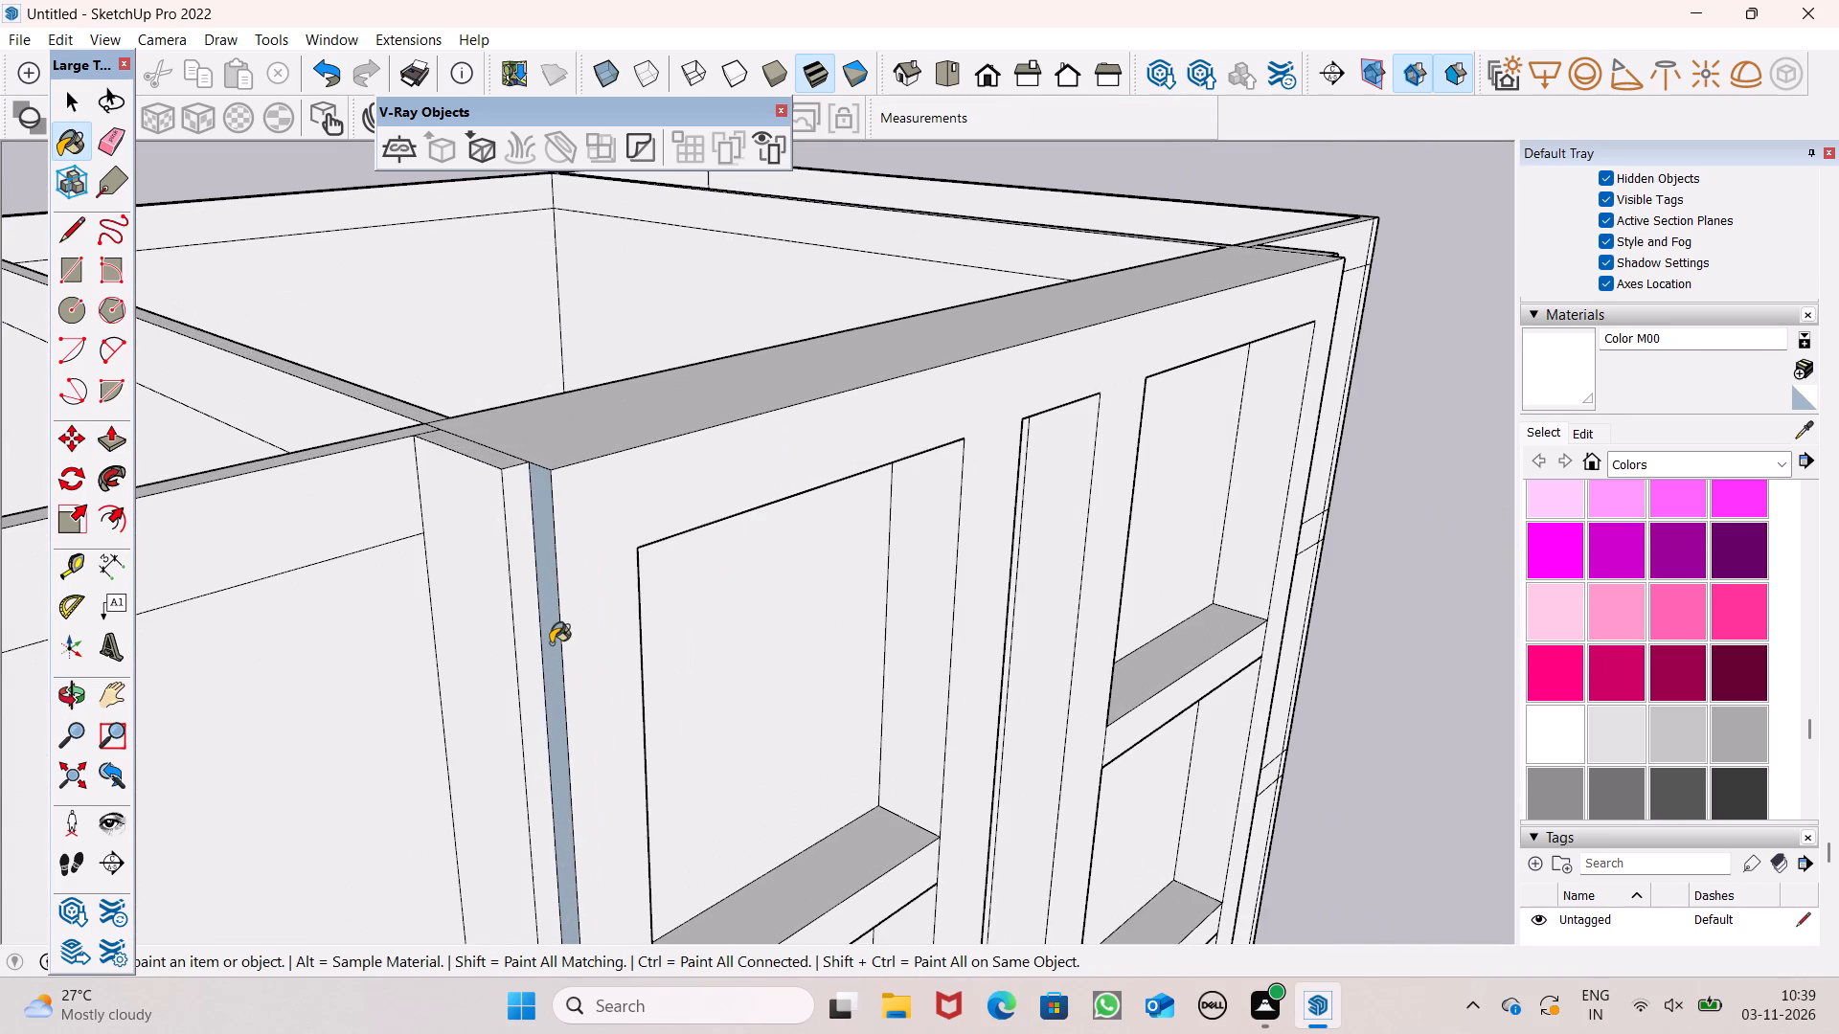
pyautogui.click(549, 643)
# Examine the whole building and the front frame with its set-back strips from the front and from above.
pyautogui.scroll(-6, 635, 573)
pyautogui.moveTo(974, 576); pyautogui.dragTo(503, 734, button='middle')
pyautogui.scroll(-3, 942, 627)
pyautogui.moveTo(898, 793); pyautogui.dragTo(931, 546, button='middle')
pyautogui.scroll(-3, 991, 615)
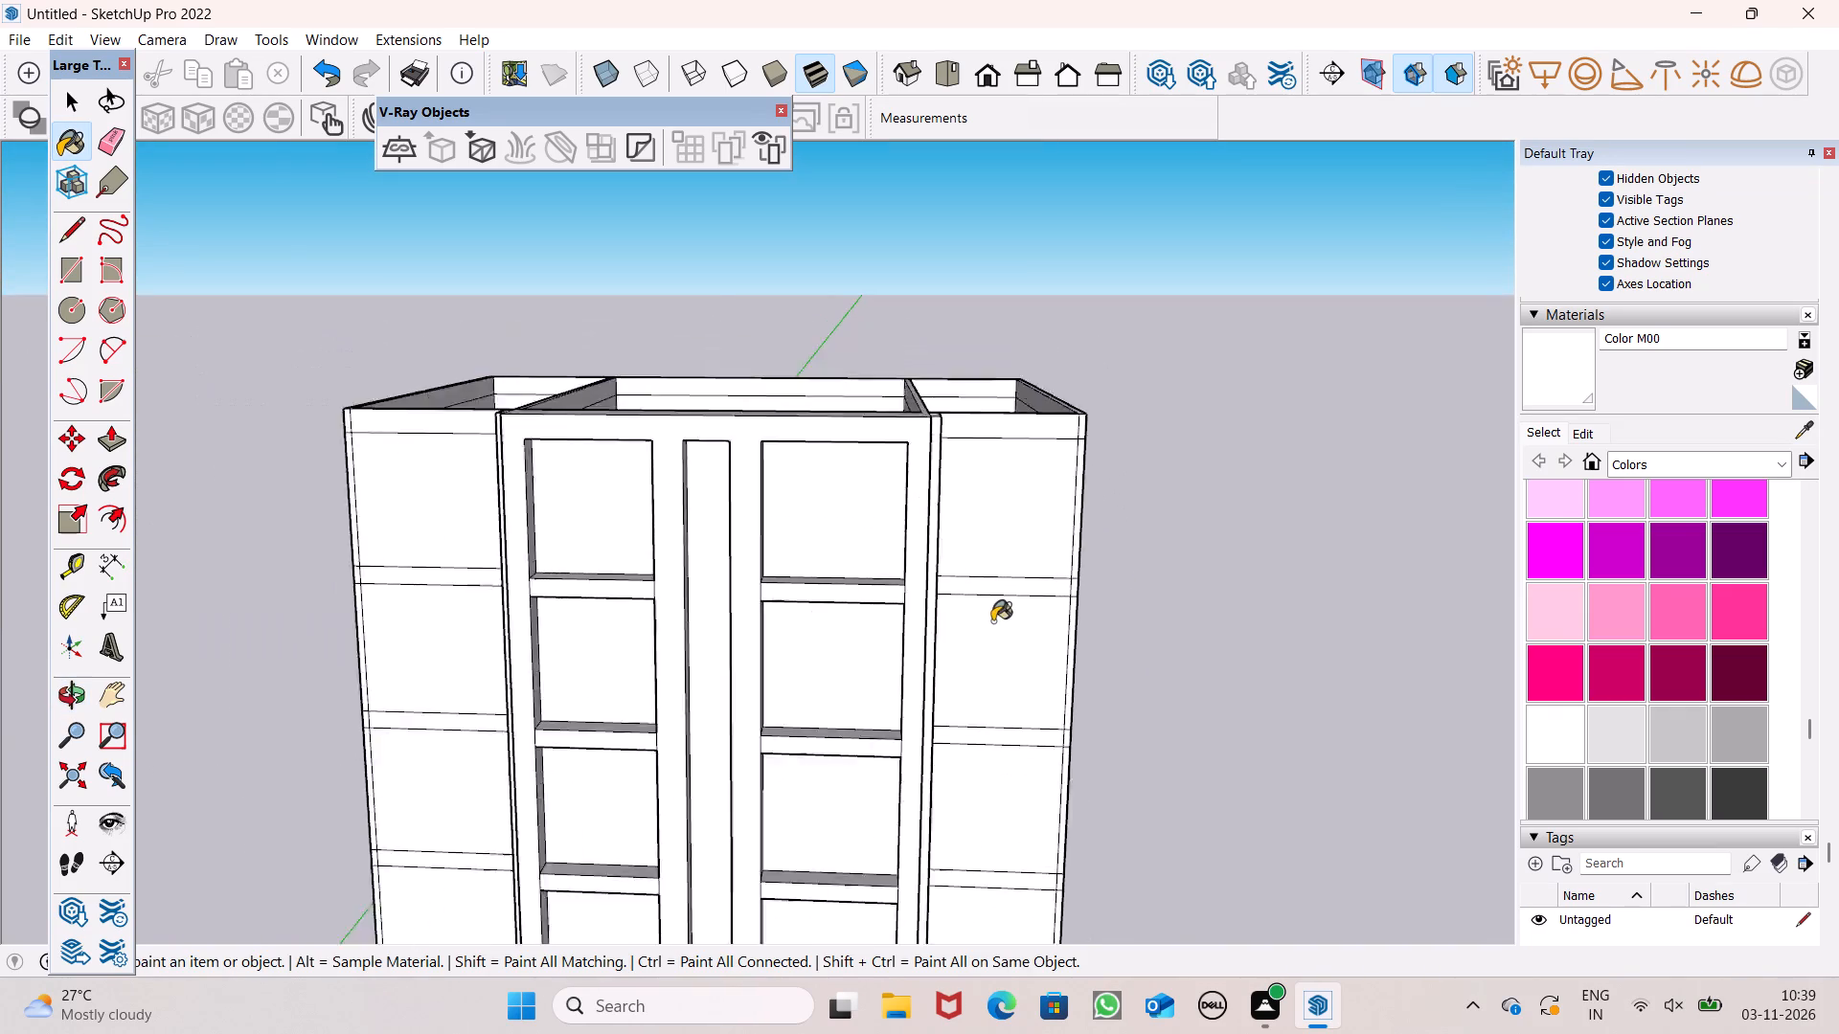
pyautogui.scroll(-5, 992, 621)
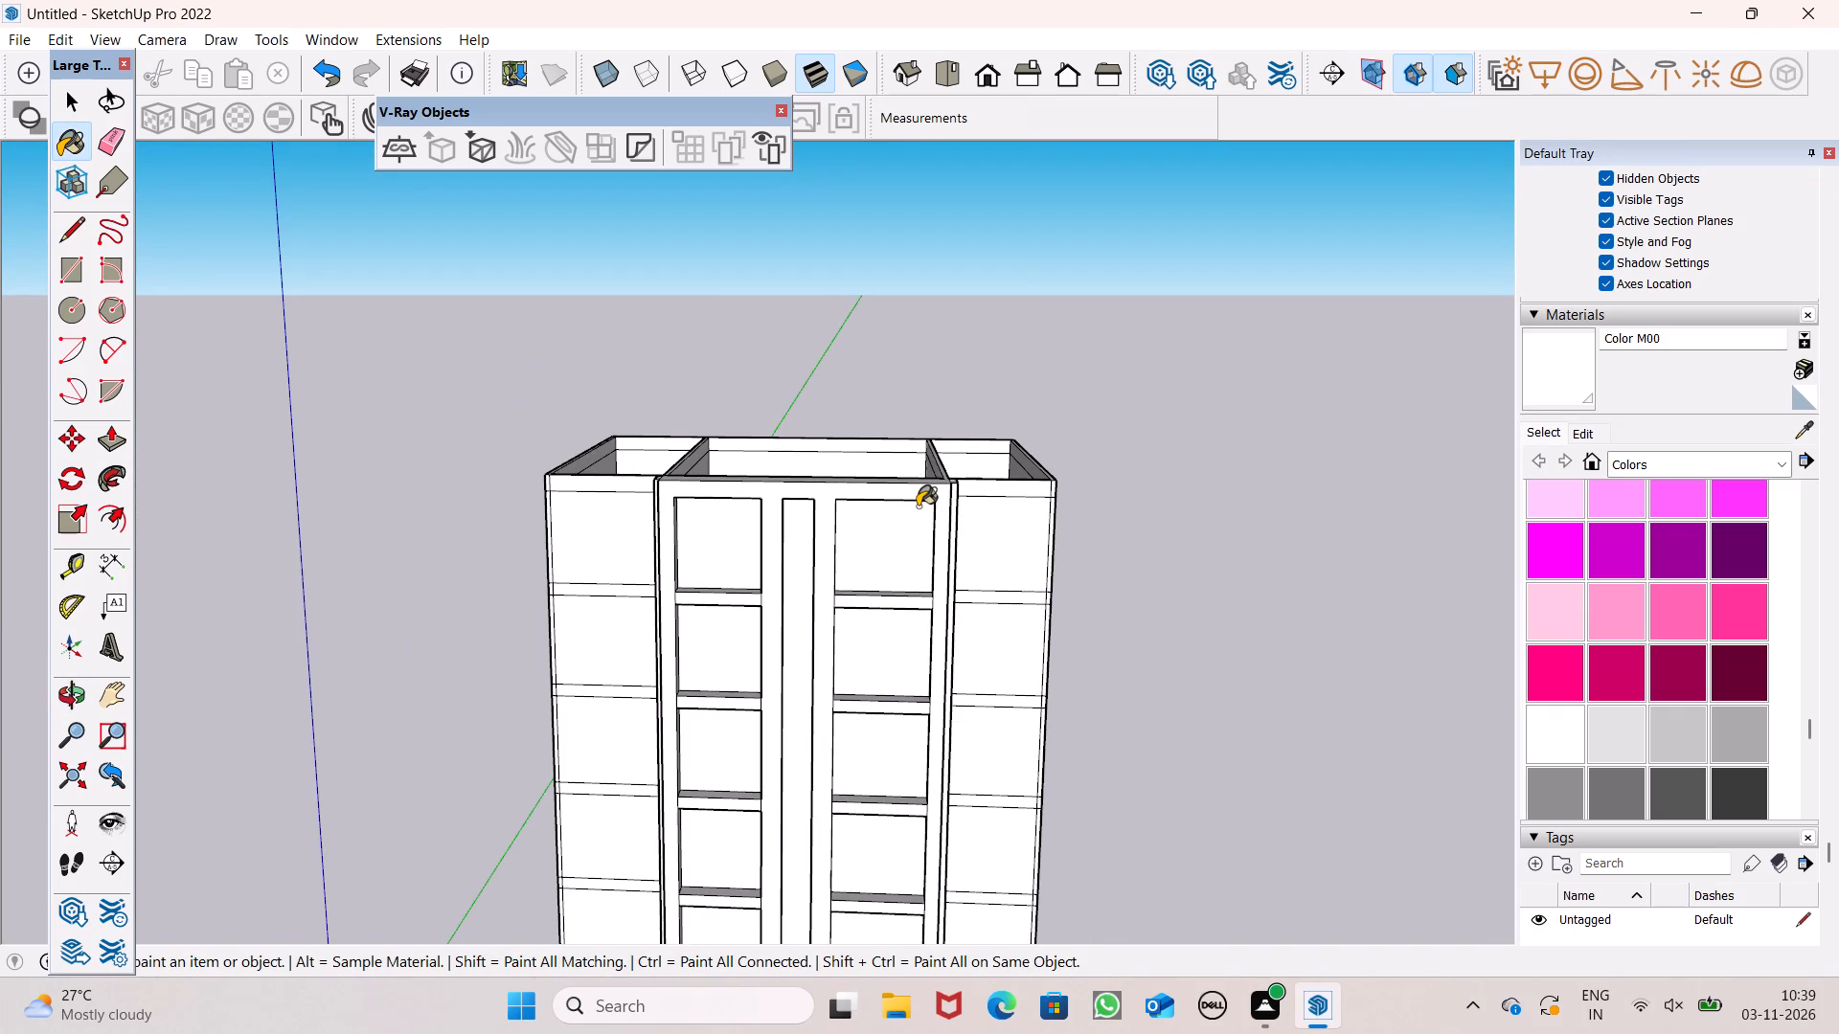
pyautogui.scroll(-2, 931, 536)
pyautogui.press('space')
pyautogui.scroll(-2, 1005, 578)
pyautogui.moveTo(1033, 639); pyautogui.dragTo(1001, 611, button='middle')
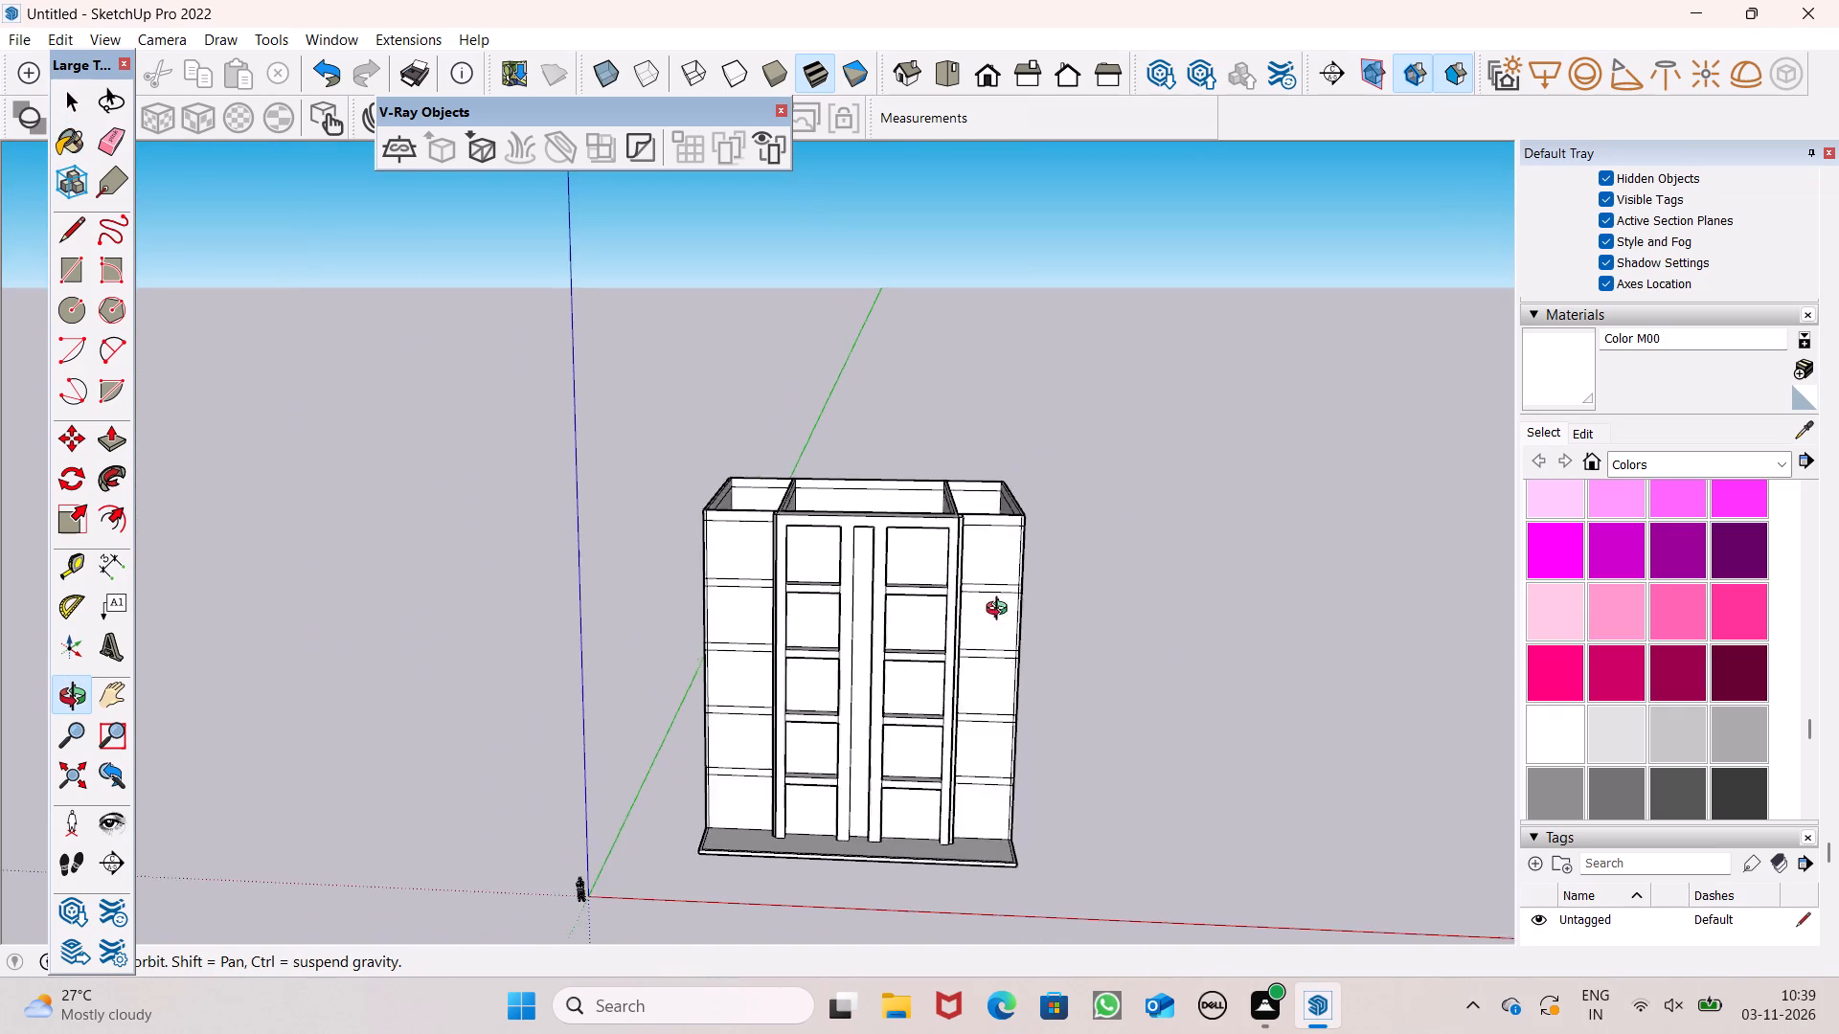
pyautogui.moveTo(1001, 611); pyautogui.dragTo(1156, 738, button='middle')
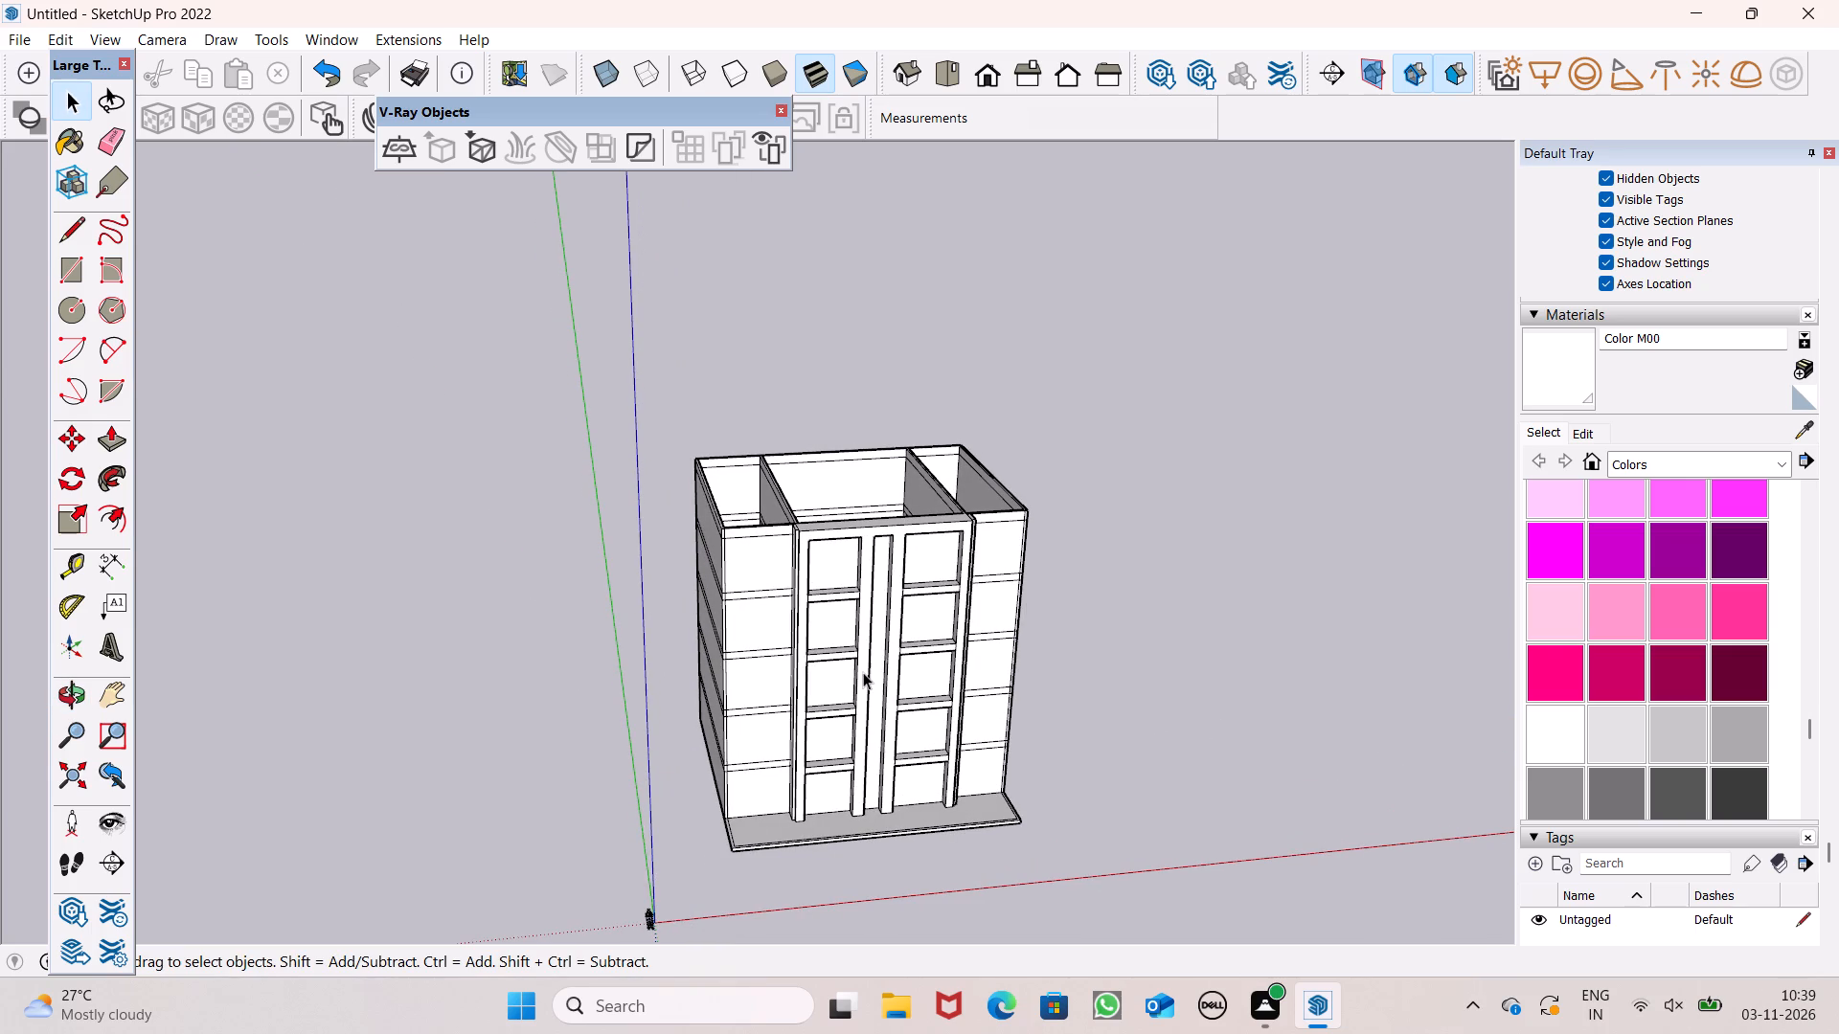
pyautogui.scroll(6, 947, 439)
pyautogui.scroll(-9, 940, 408)
pyautogui.moveTo(839, 647); pyautogui.dragTo(863, 707, button='middle')
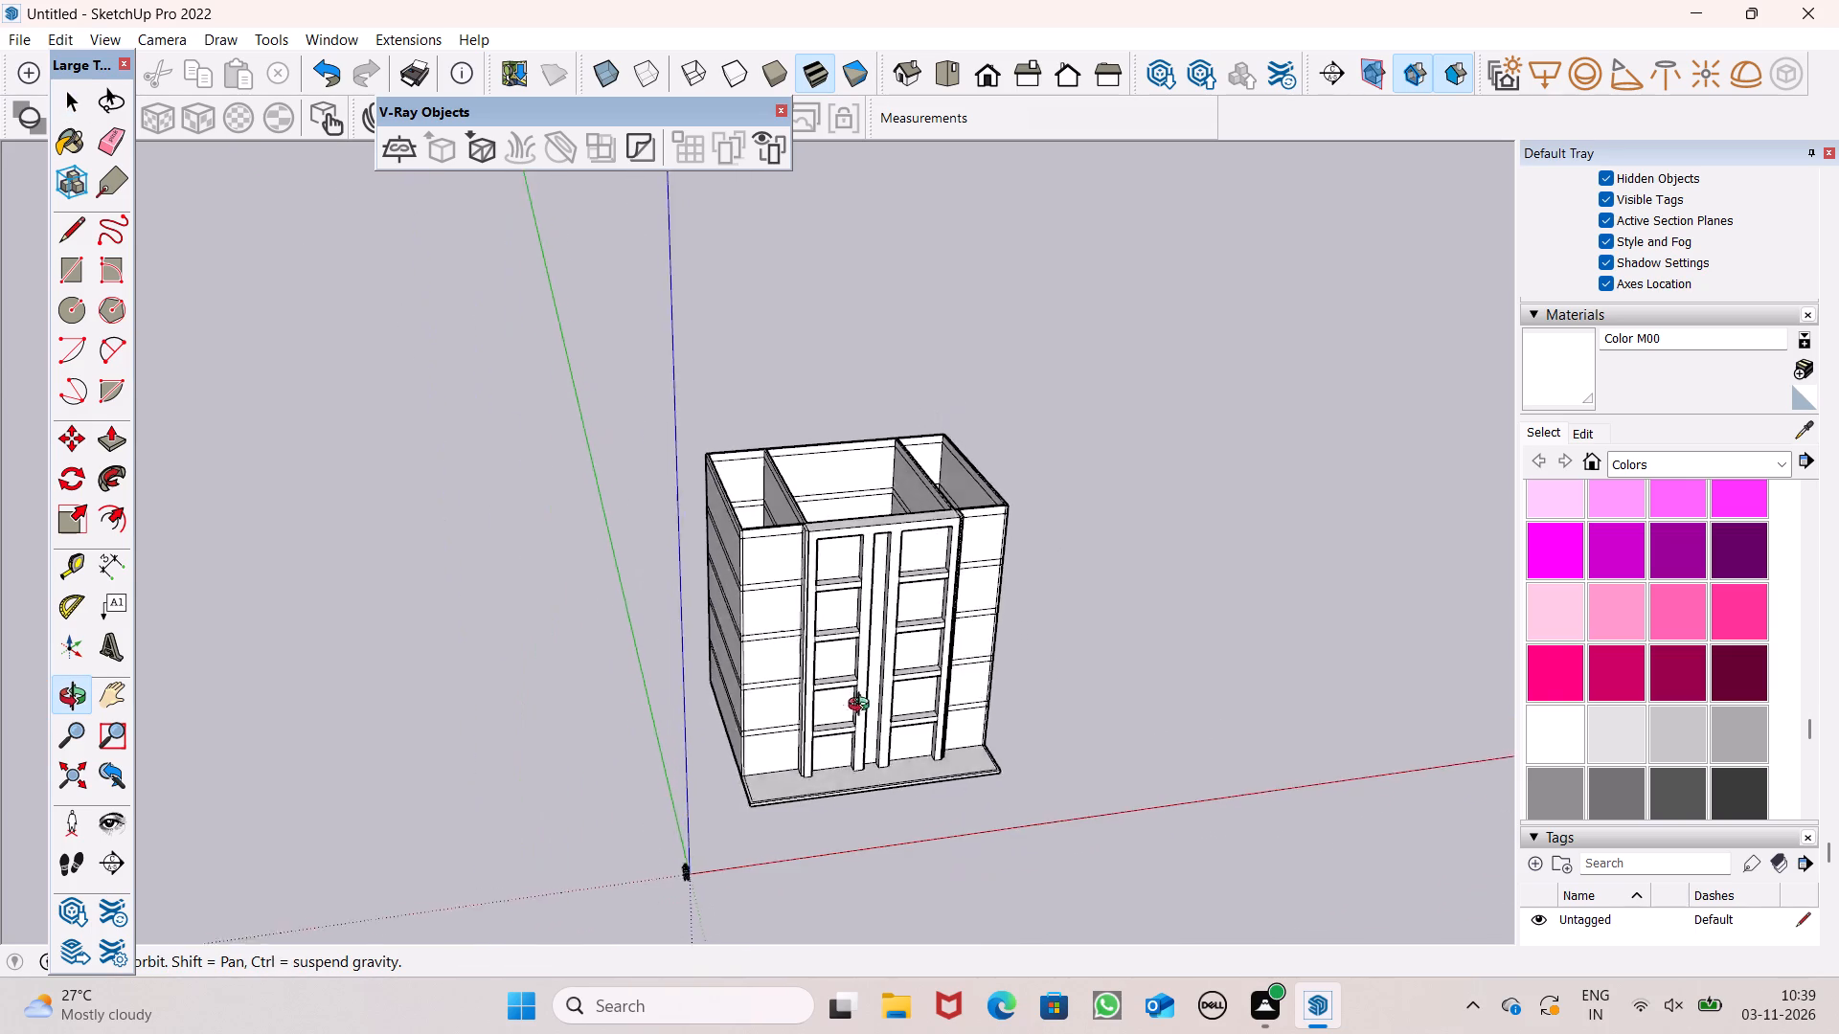
pyautogui.moveTo(863, 707); pyautogui.dragTo(751, 611, button='middle')
pyautogui.scroll(9, 798, 530)
pyautogui.moveTo(780, 537); pyautogui.dragTo(948, 724, button='middle')
pyautogui.scroll(2, 880, 696)
pyautogui.scroll(-1, 836, 708)
pyautogui.scroll(4, 820, 711)
pyautogui.scroll(-4, 661, 511)
pyautogui.moveTo(825, 687); pyautogui.dragTo(823, 706, button='middle')
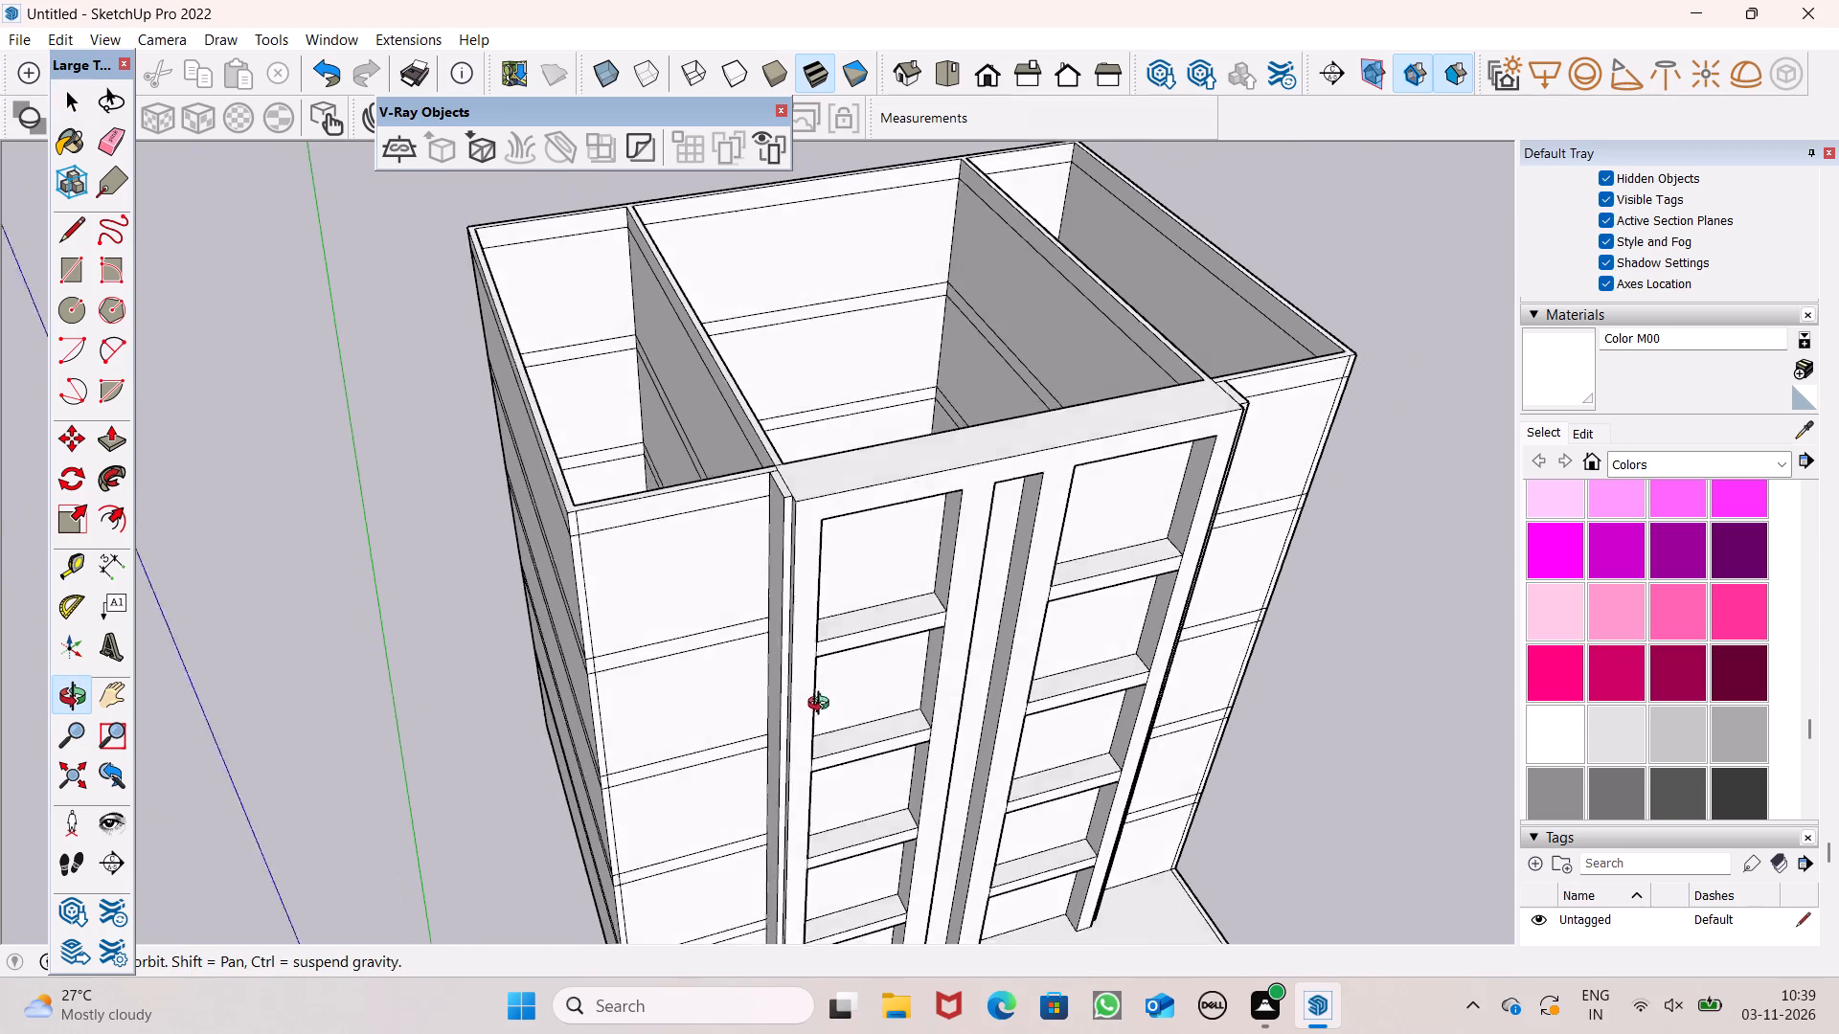
pyautogui.moveTo(823, 706); pyautogui.dragTo(776, 695, button='middle')
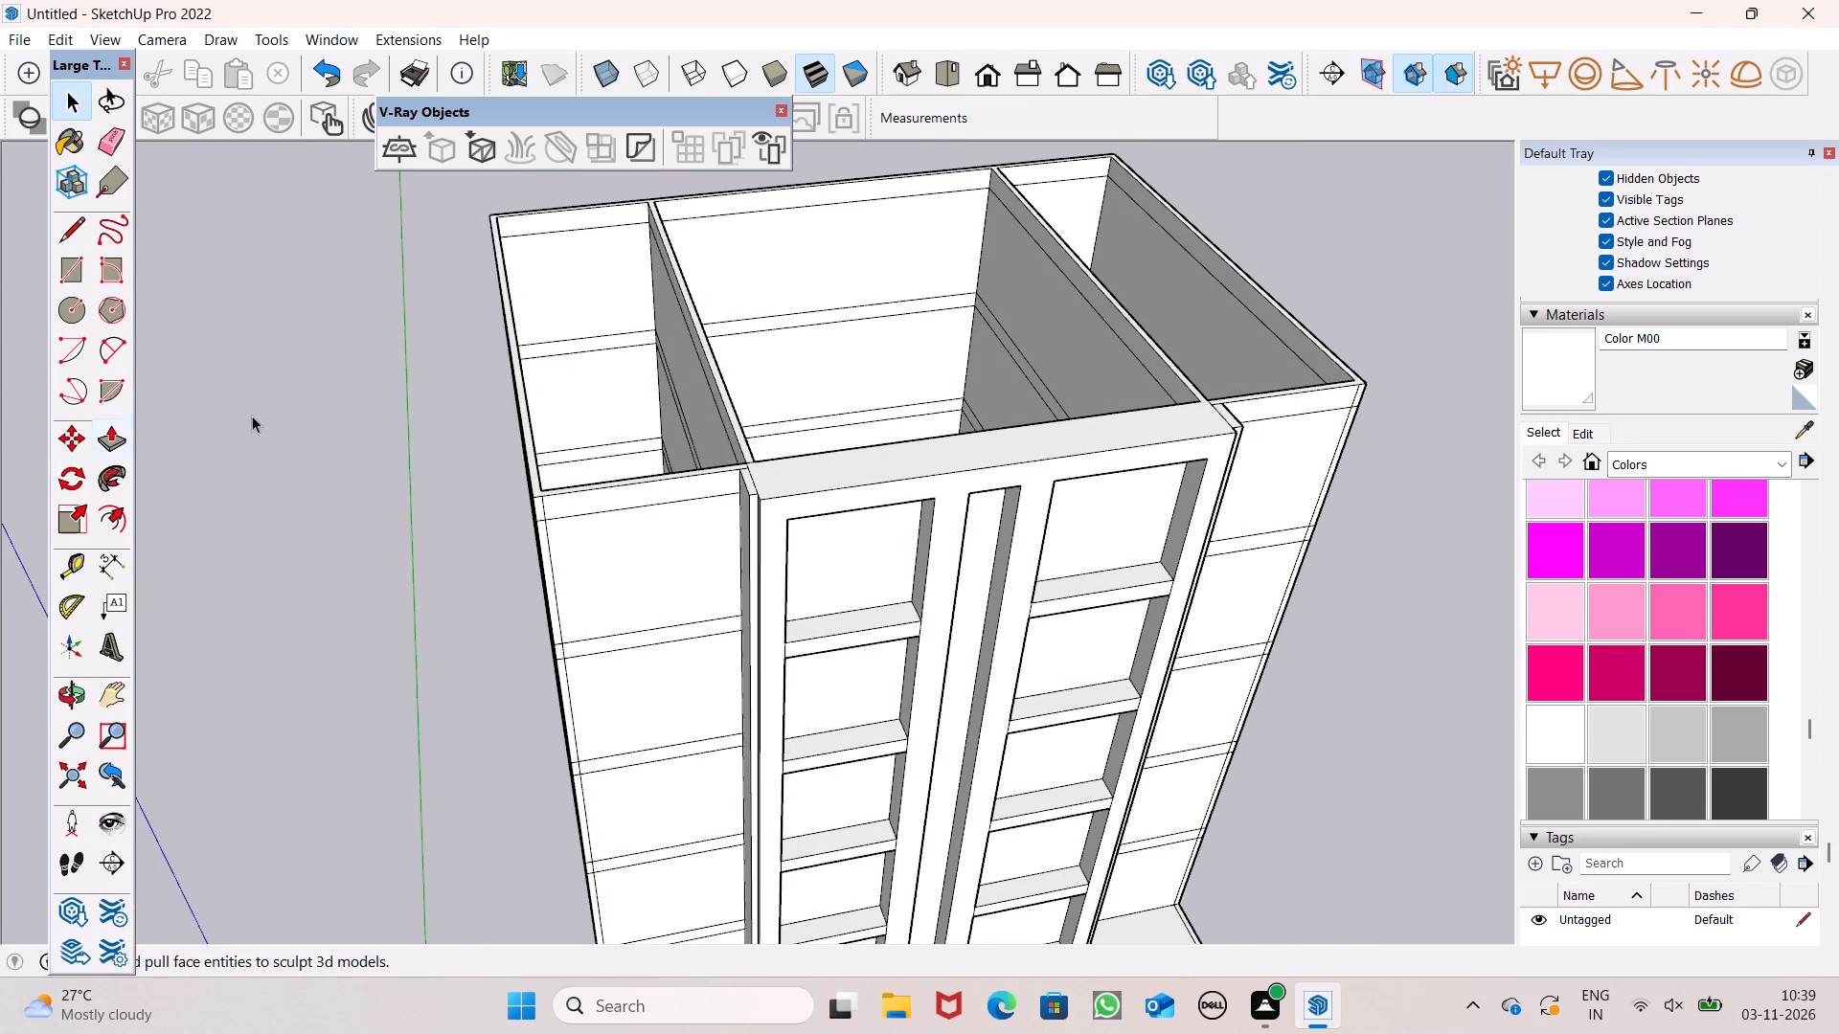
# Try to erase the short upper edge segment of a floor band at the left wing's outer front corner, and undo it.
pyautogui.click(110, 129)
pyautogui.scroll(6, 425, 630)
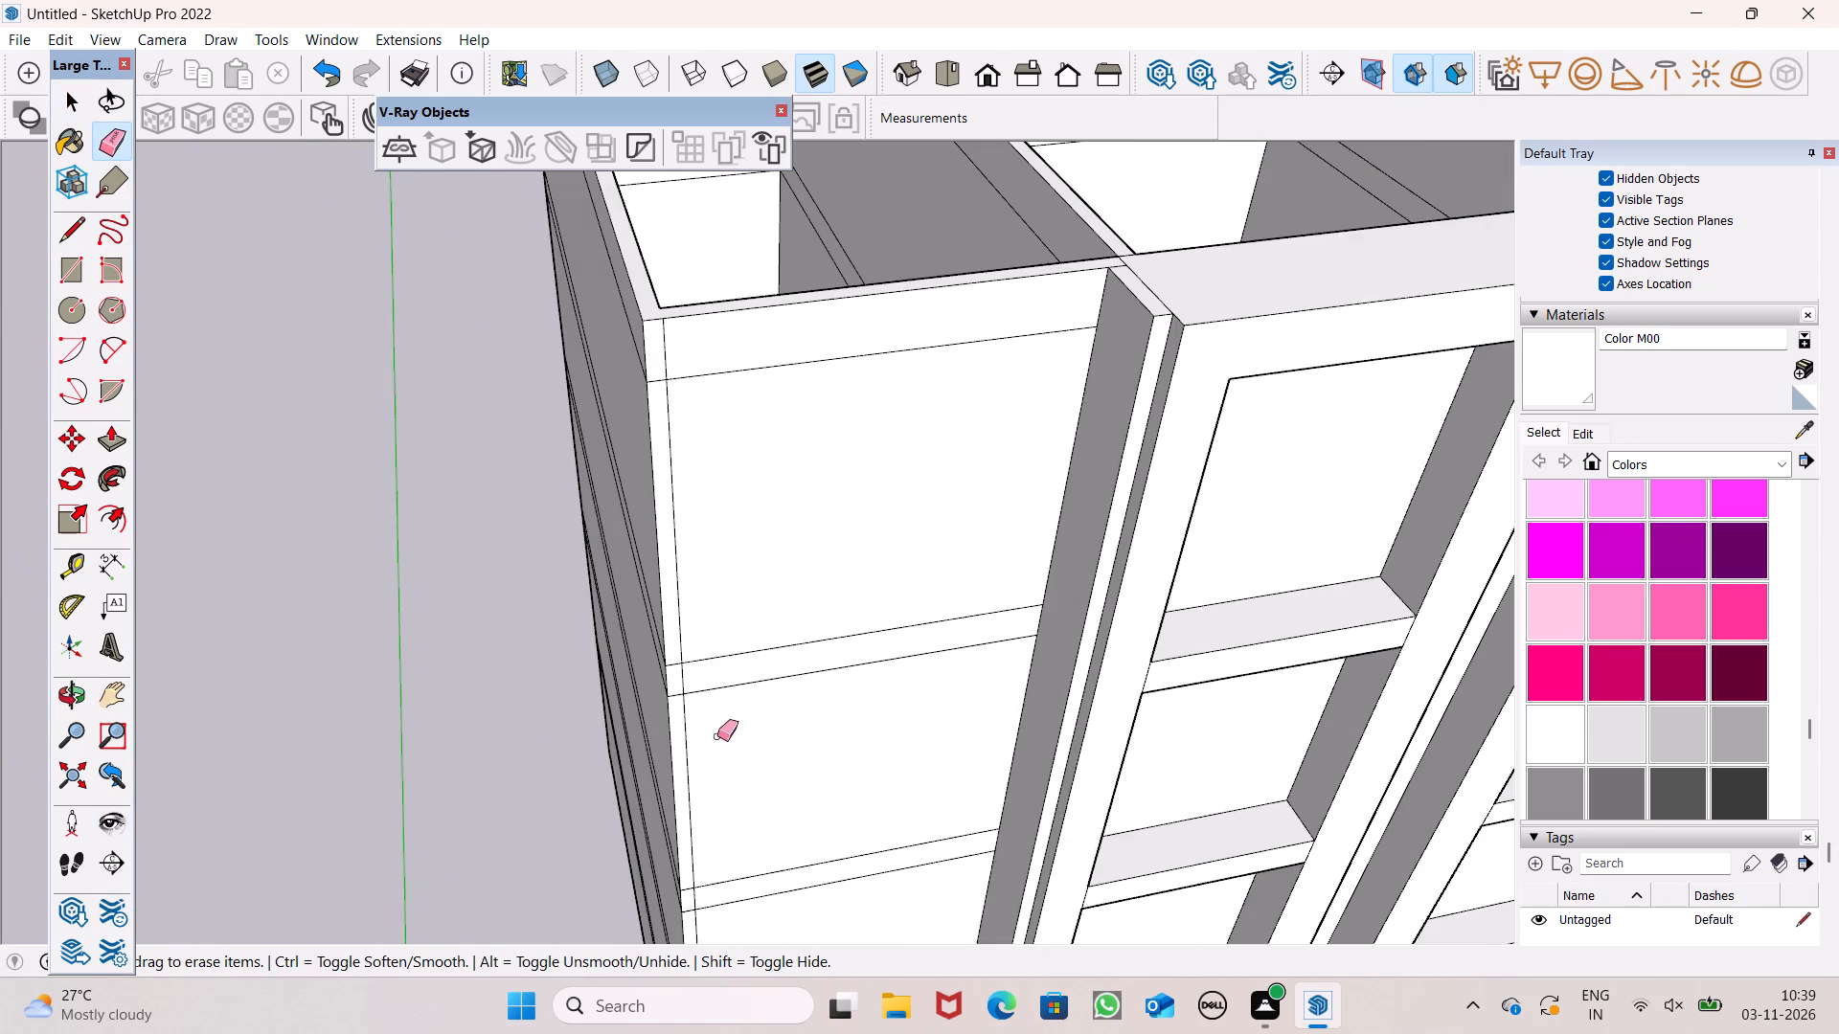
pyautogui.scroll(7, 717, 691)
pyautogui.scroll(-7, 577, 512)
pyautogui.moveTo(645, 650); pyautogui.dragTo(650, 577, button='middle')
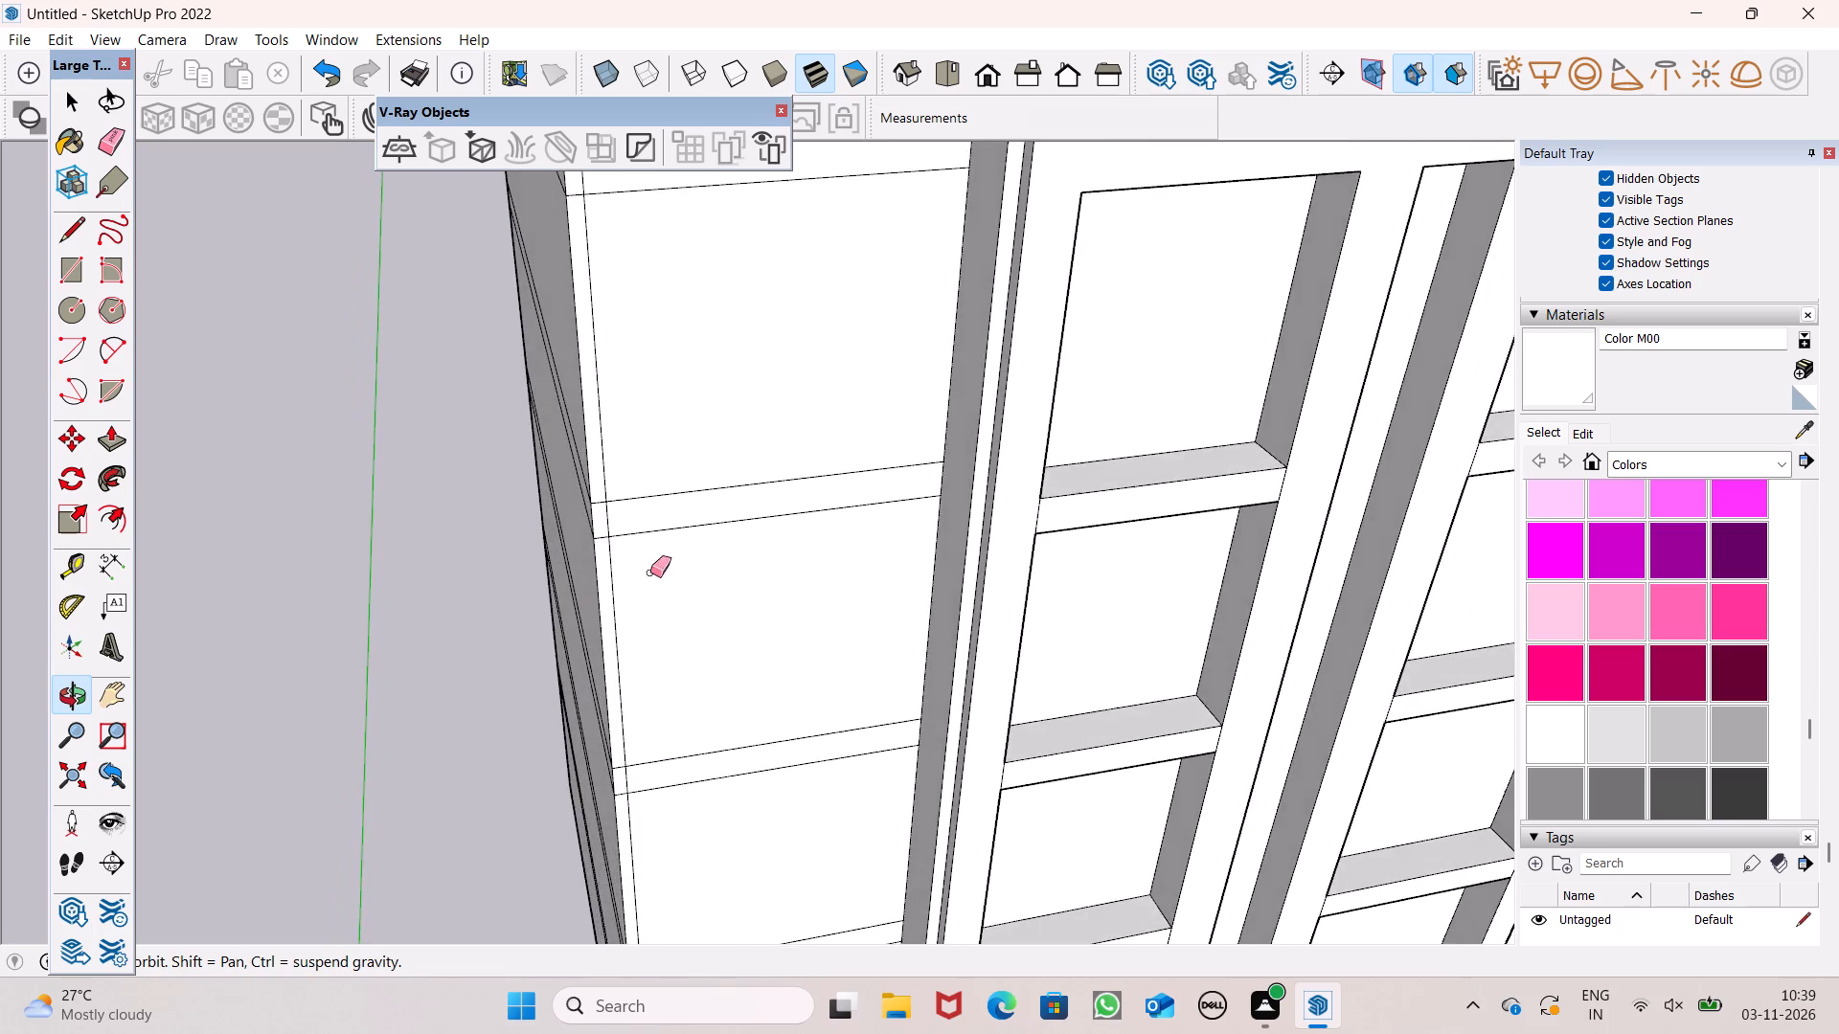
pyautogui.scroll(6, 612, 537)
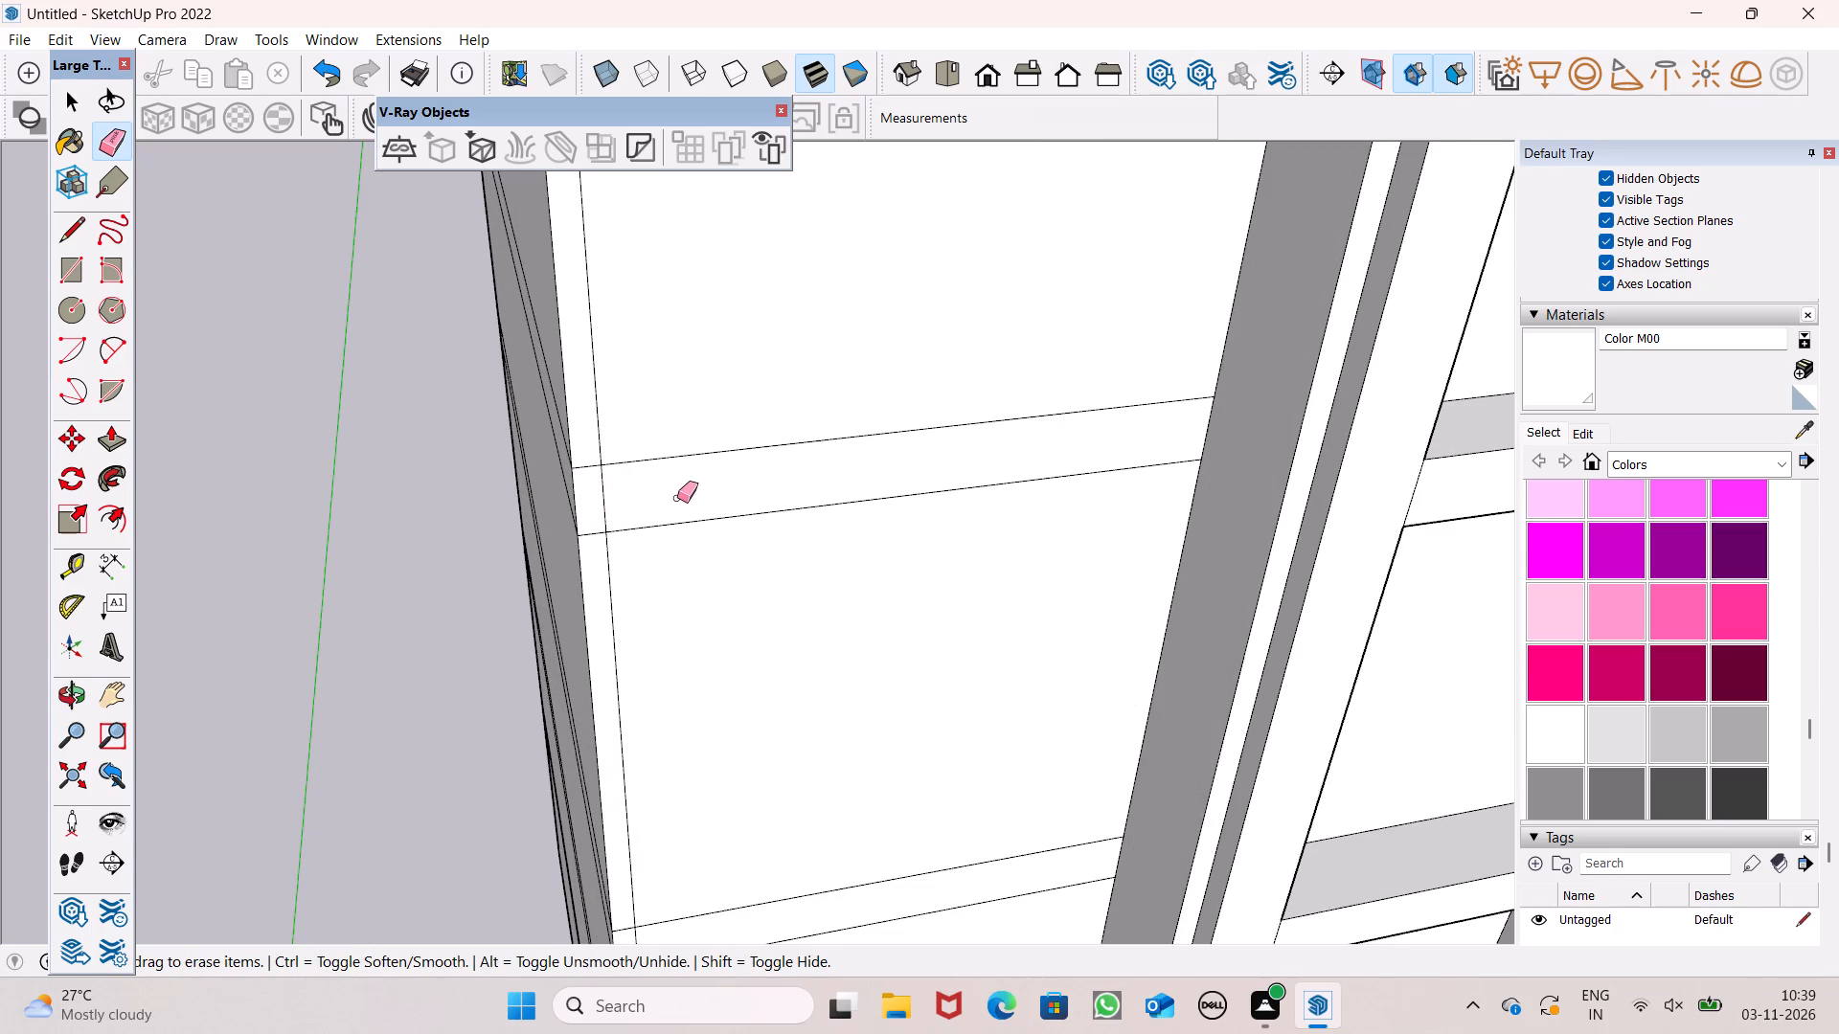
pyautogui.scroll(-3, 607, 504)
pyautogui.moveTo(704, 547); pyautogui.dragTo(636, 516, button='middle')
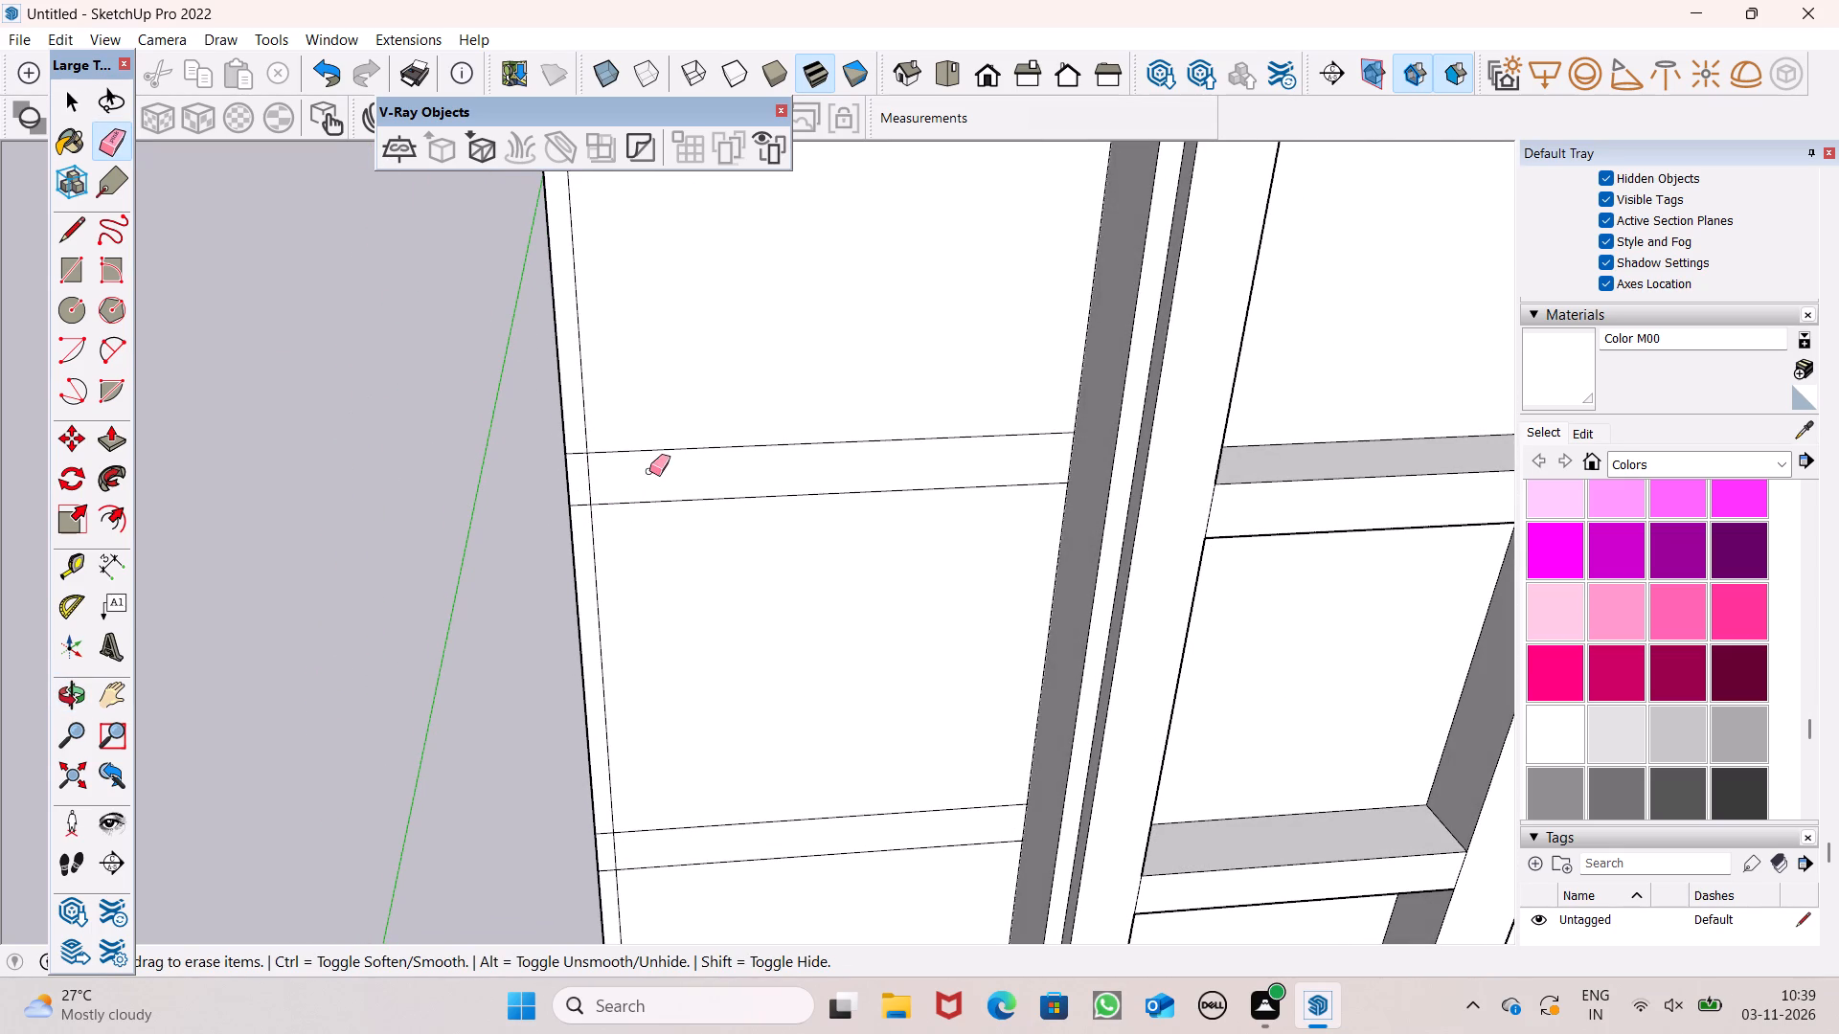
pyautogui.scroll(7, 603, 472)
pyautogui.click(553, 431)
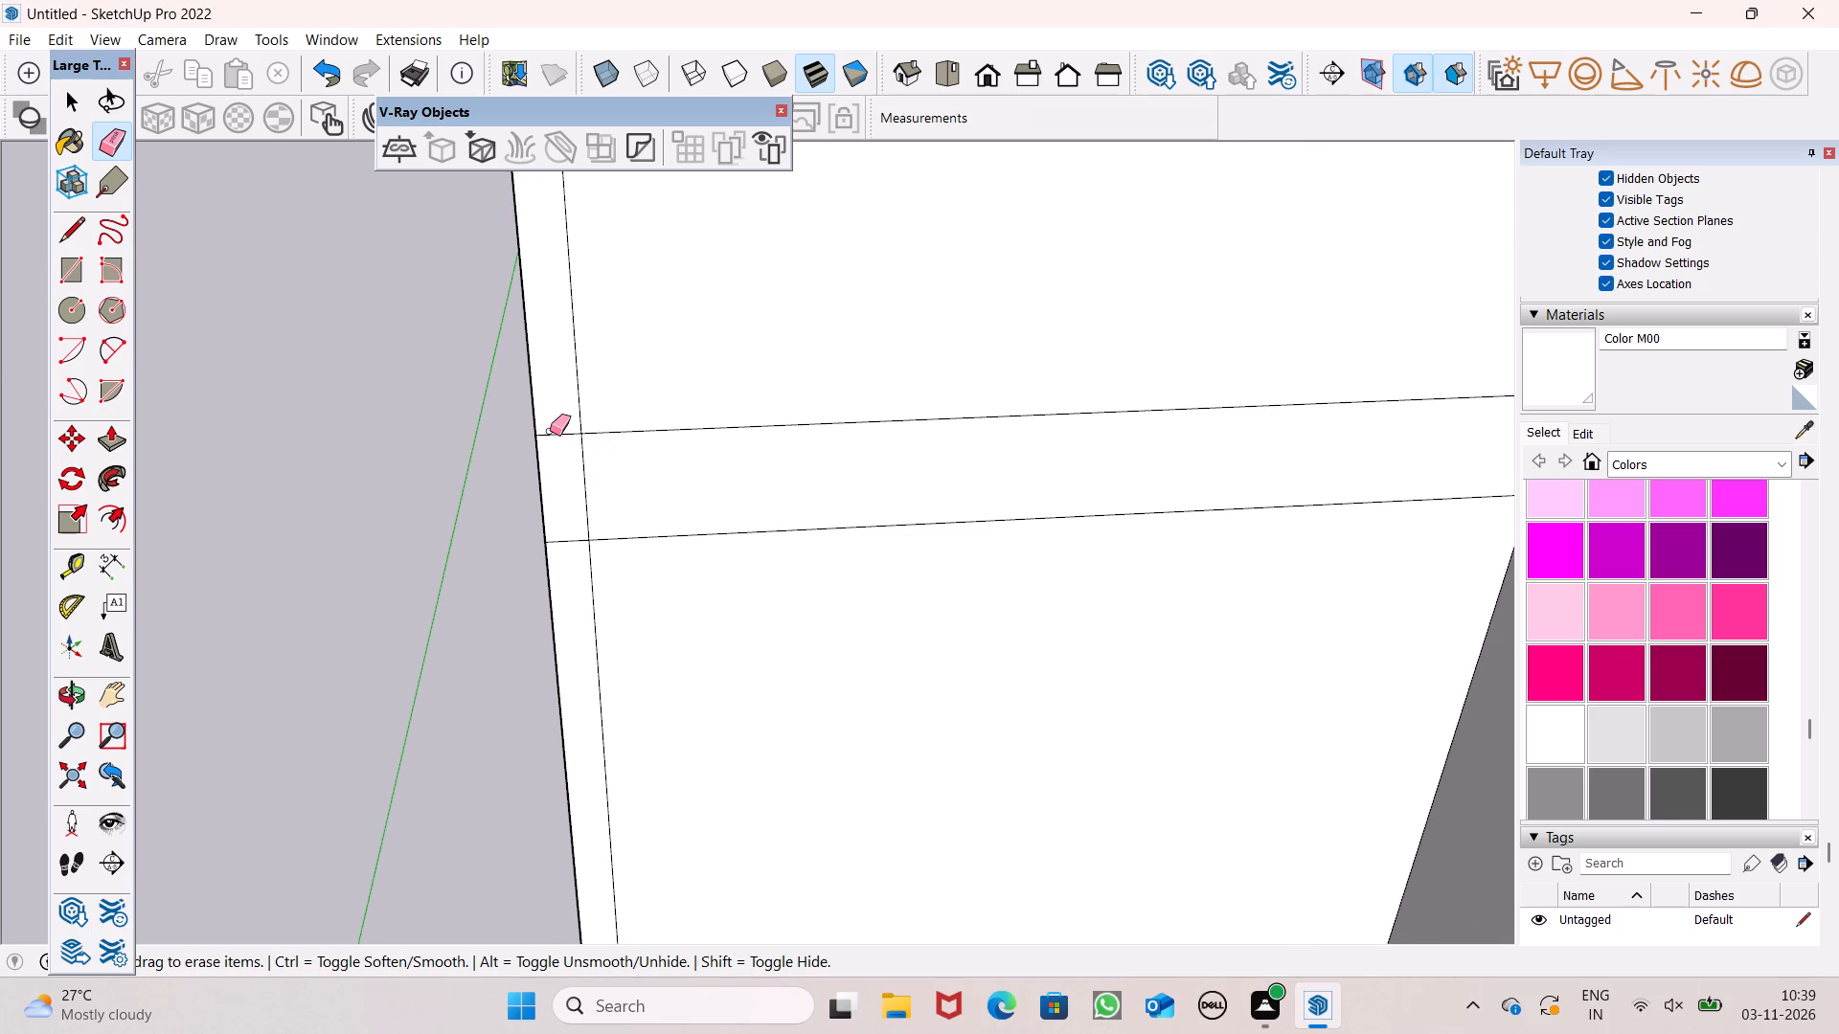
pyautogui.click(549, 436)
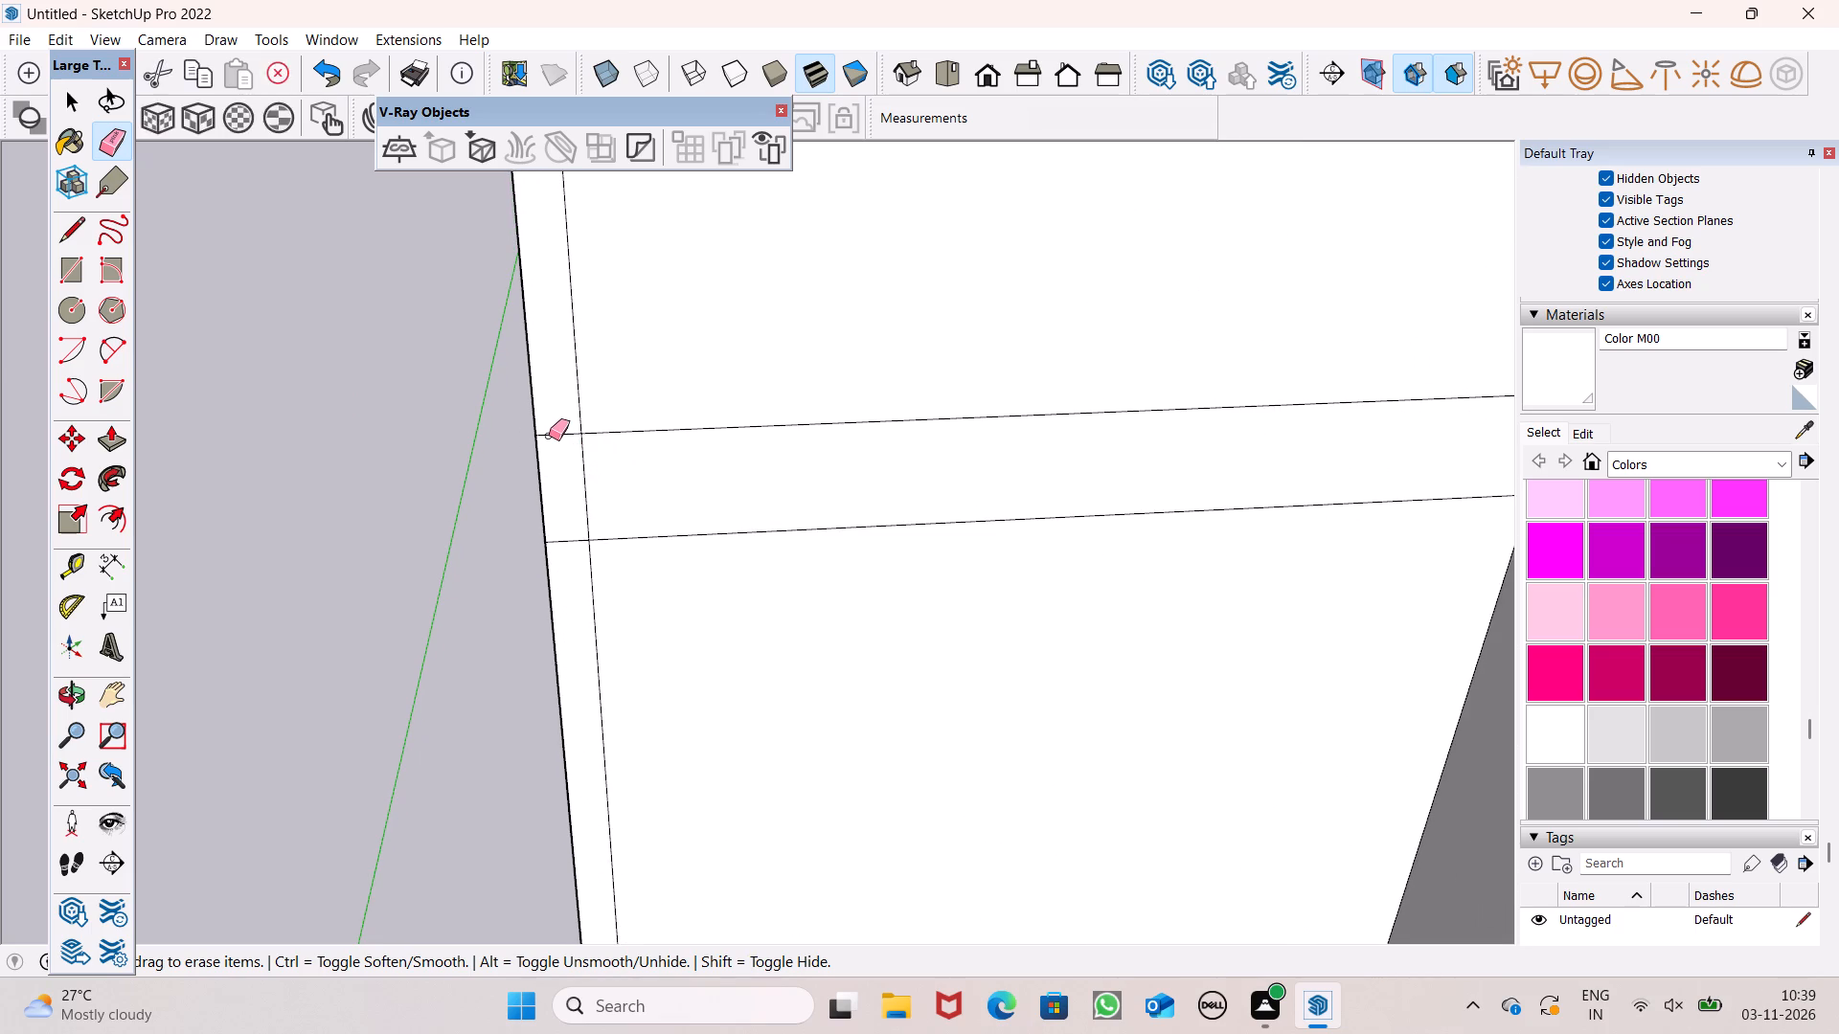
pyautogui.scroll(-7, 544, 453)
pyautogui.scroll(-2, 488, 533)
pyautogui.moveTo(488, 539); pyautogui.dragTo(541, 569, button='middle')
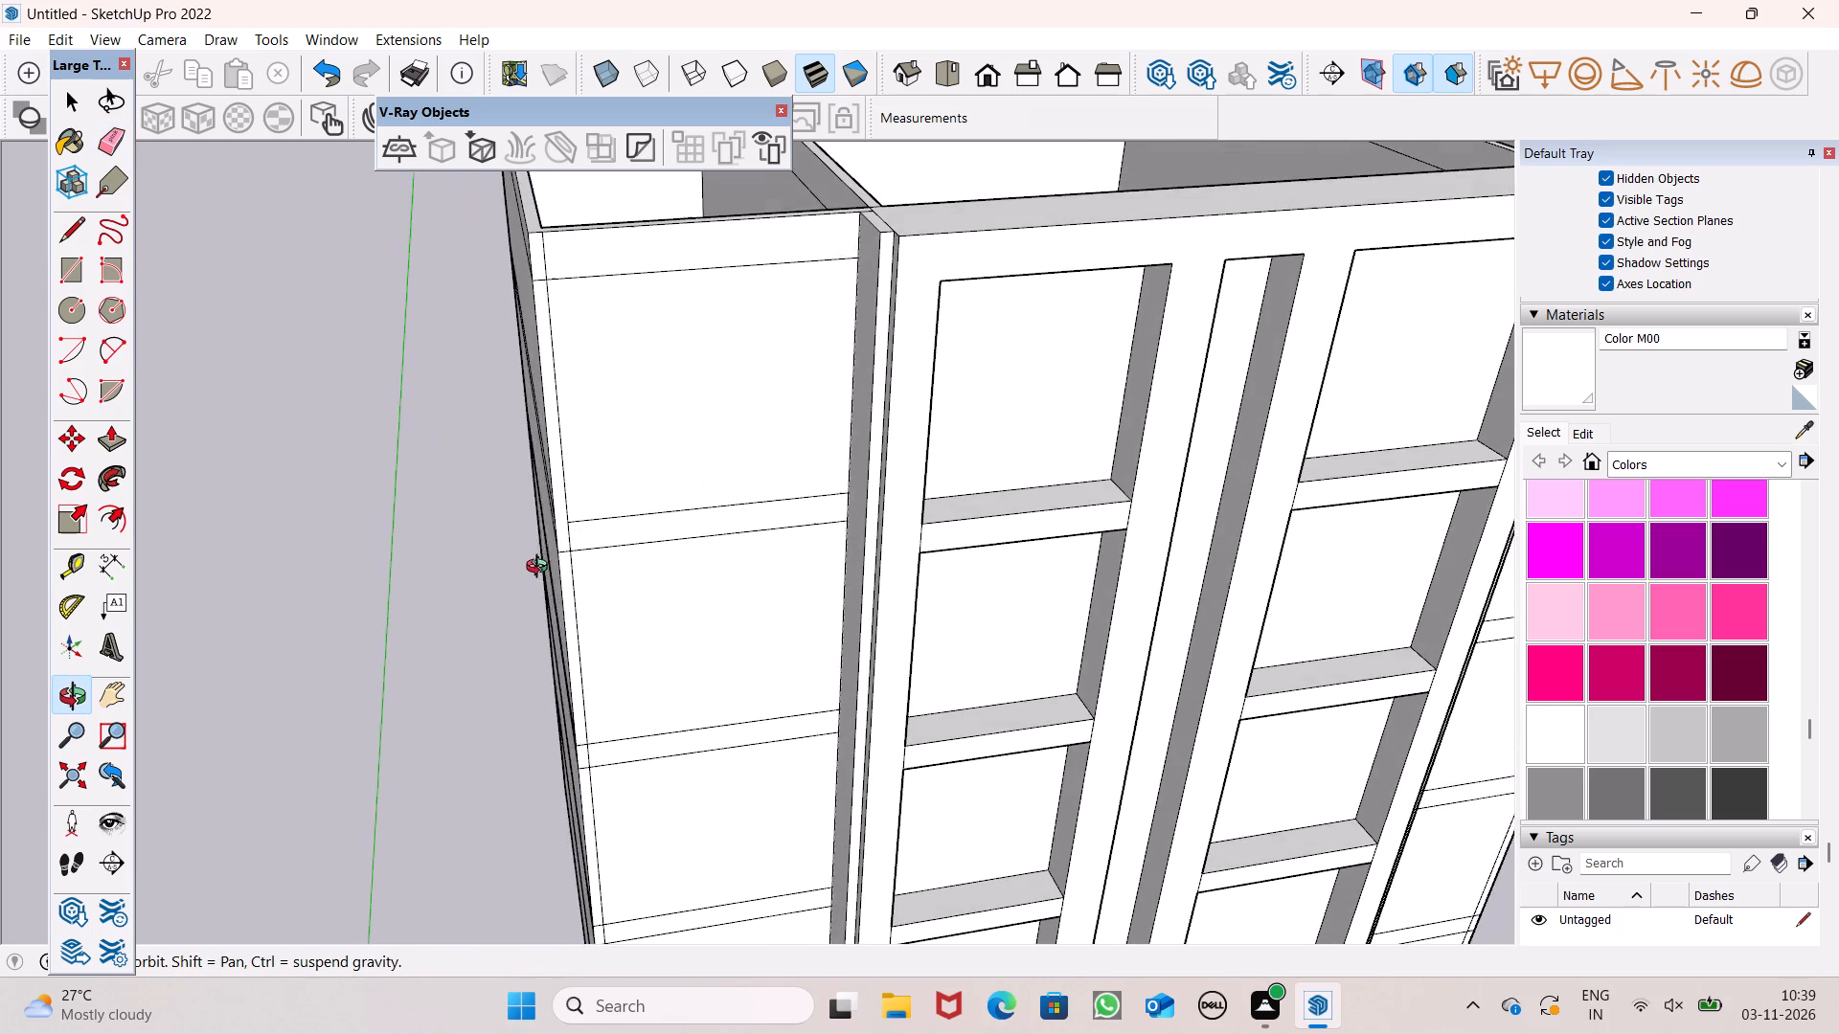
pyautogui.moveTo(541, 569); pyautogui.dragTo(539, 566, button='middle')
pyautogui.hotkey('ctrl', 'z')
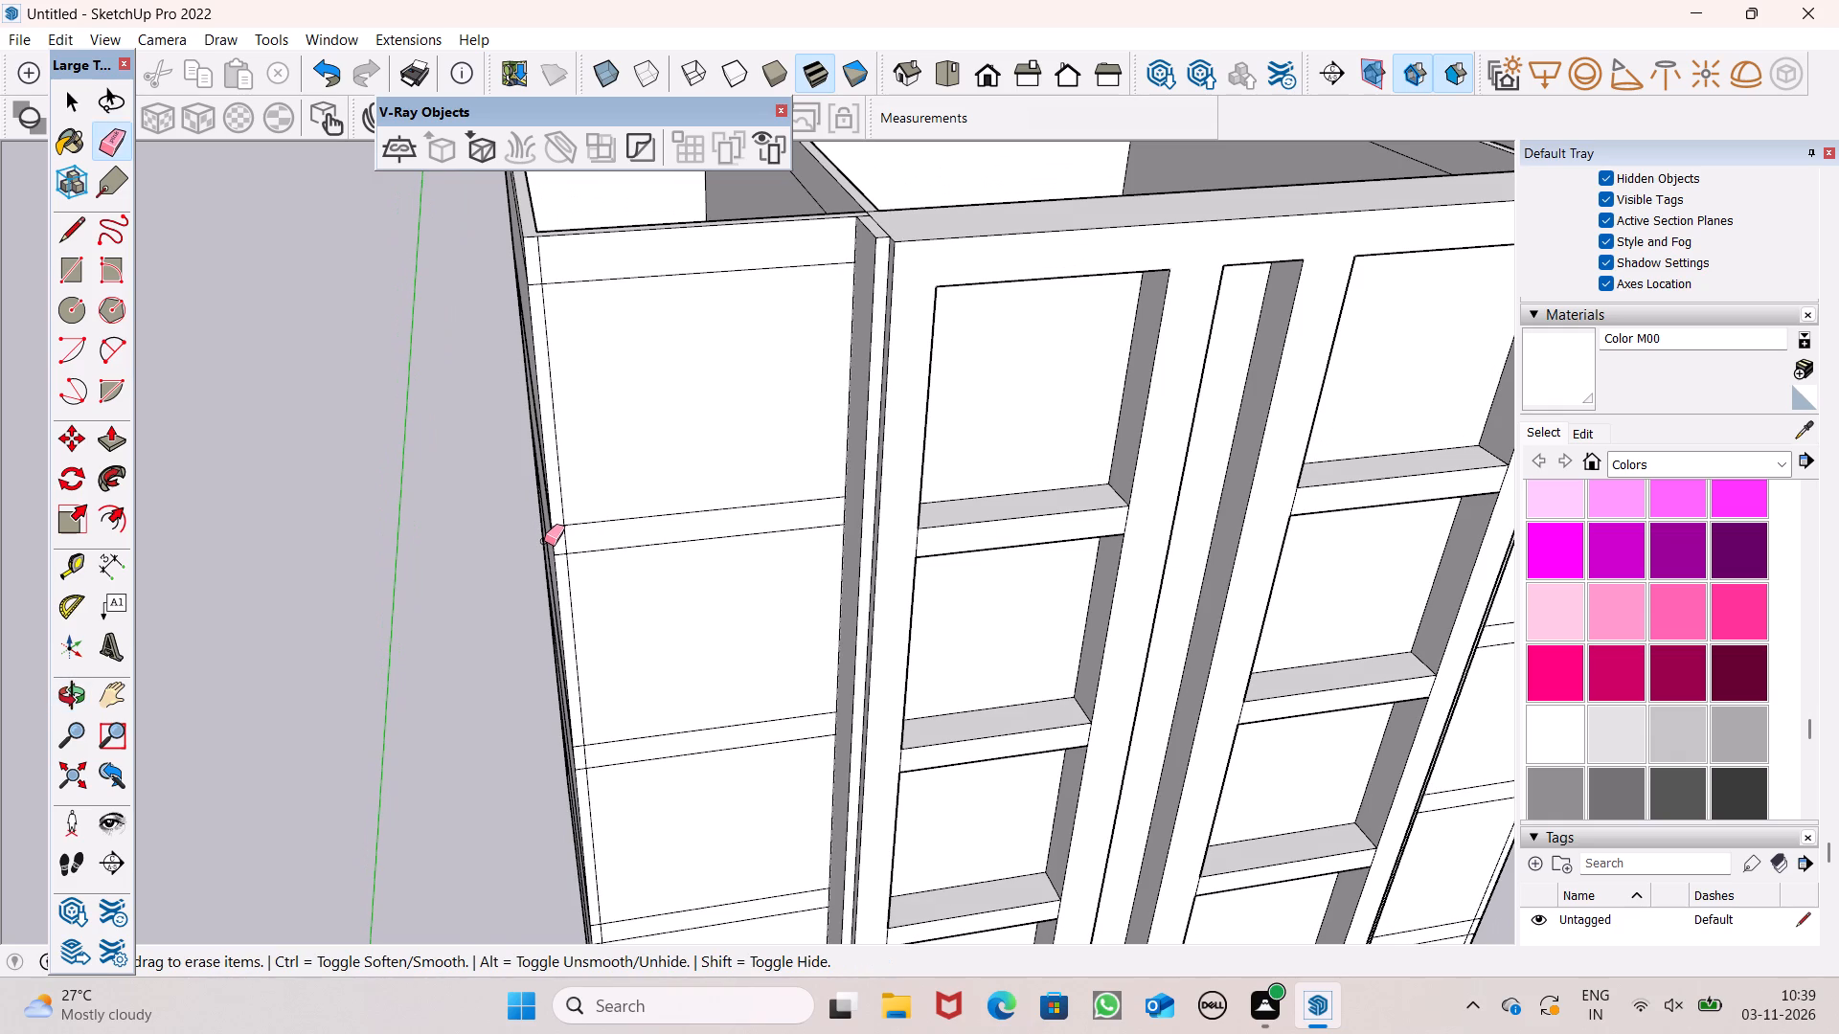
# Erase the short vertical edge segments crossing the floor bands between levels near the outer corner of the left wing's front.
pyautogui.scroll(4, 583, 566)
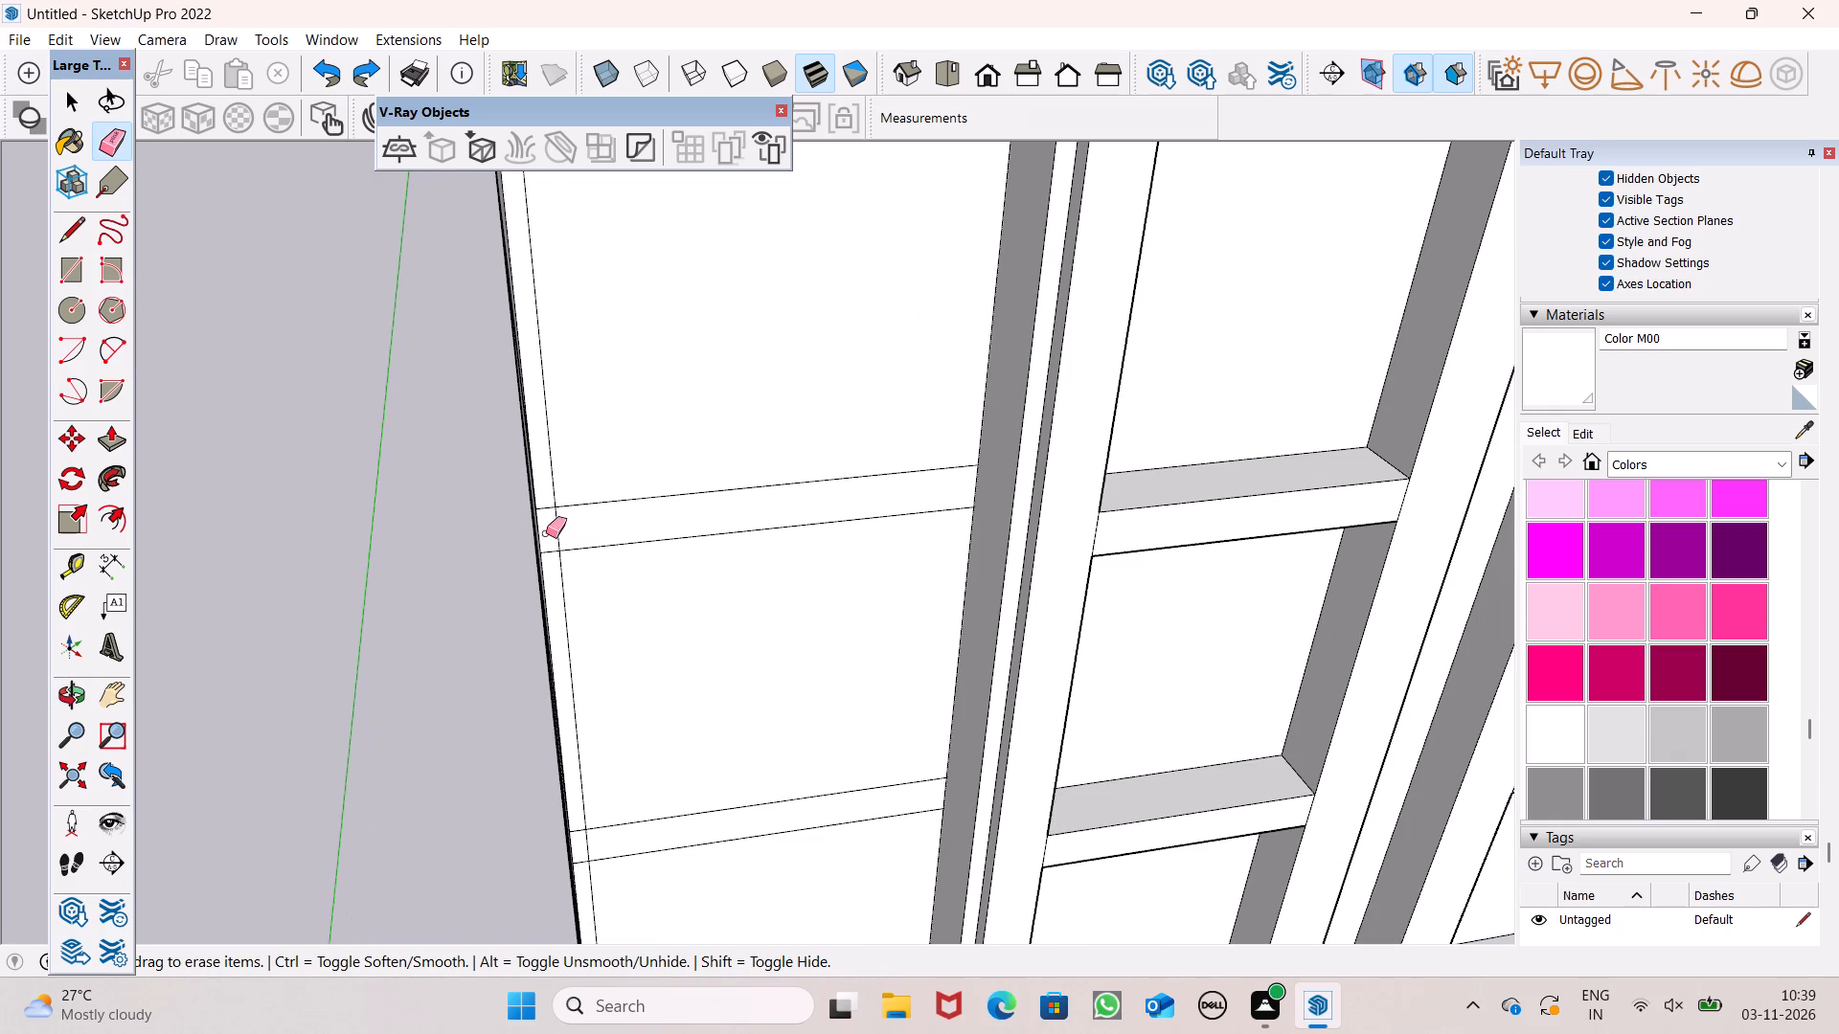
pyautogui.moveTo(546, 533); pyautogui.dragTo(561, 533)
pyautogui.scroll(-2, 562, 535)
pyautogui.scroll(5, 596, 778)
pyautogui.moveTo(583, 815); pyautogui.dragTo(573, 819)
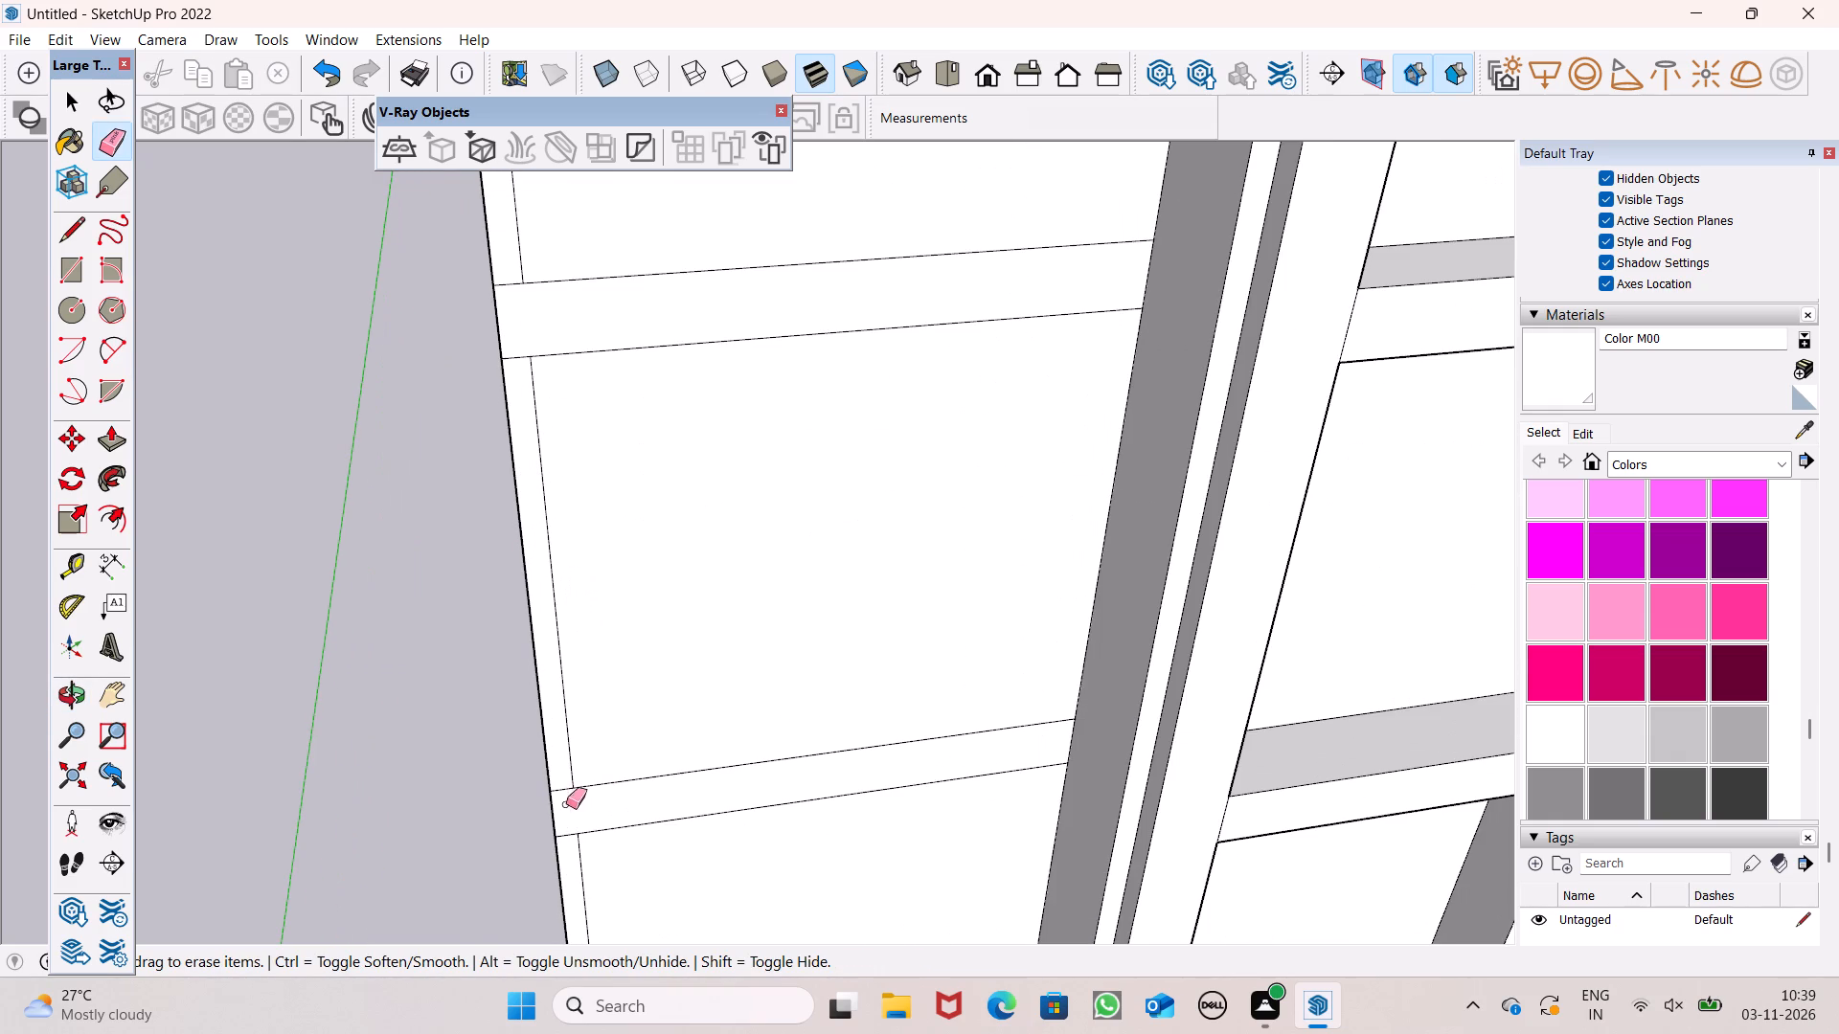
pyautogui.scroll(-4, 602, 549)
pyautogui.scroll(-6, 697, 469)
pyautogui.scroll(6, 697, 786)
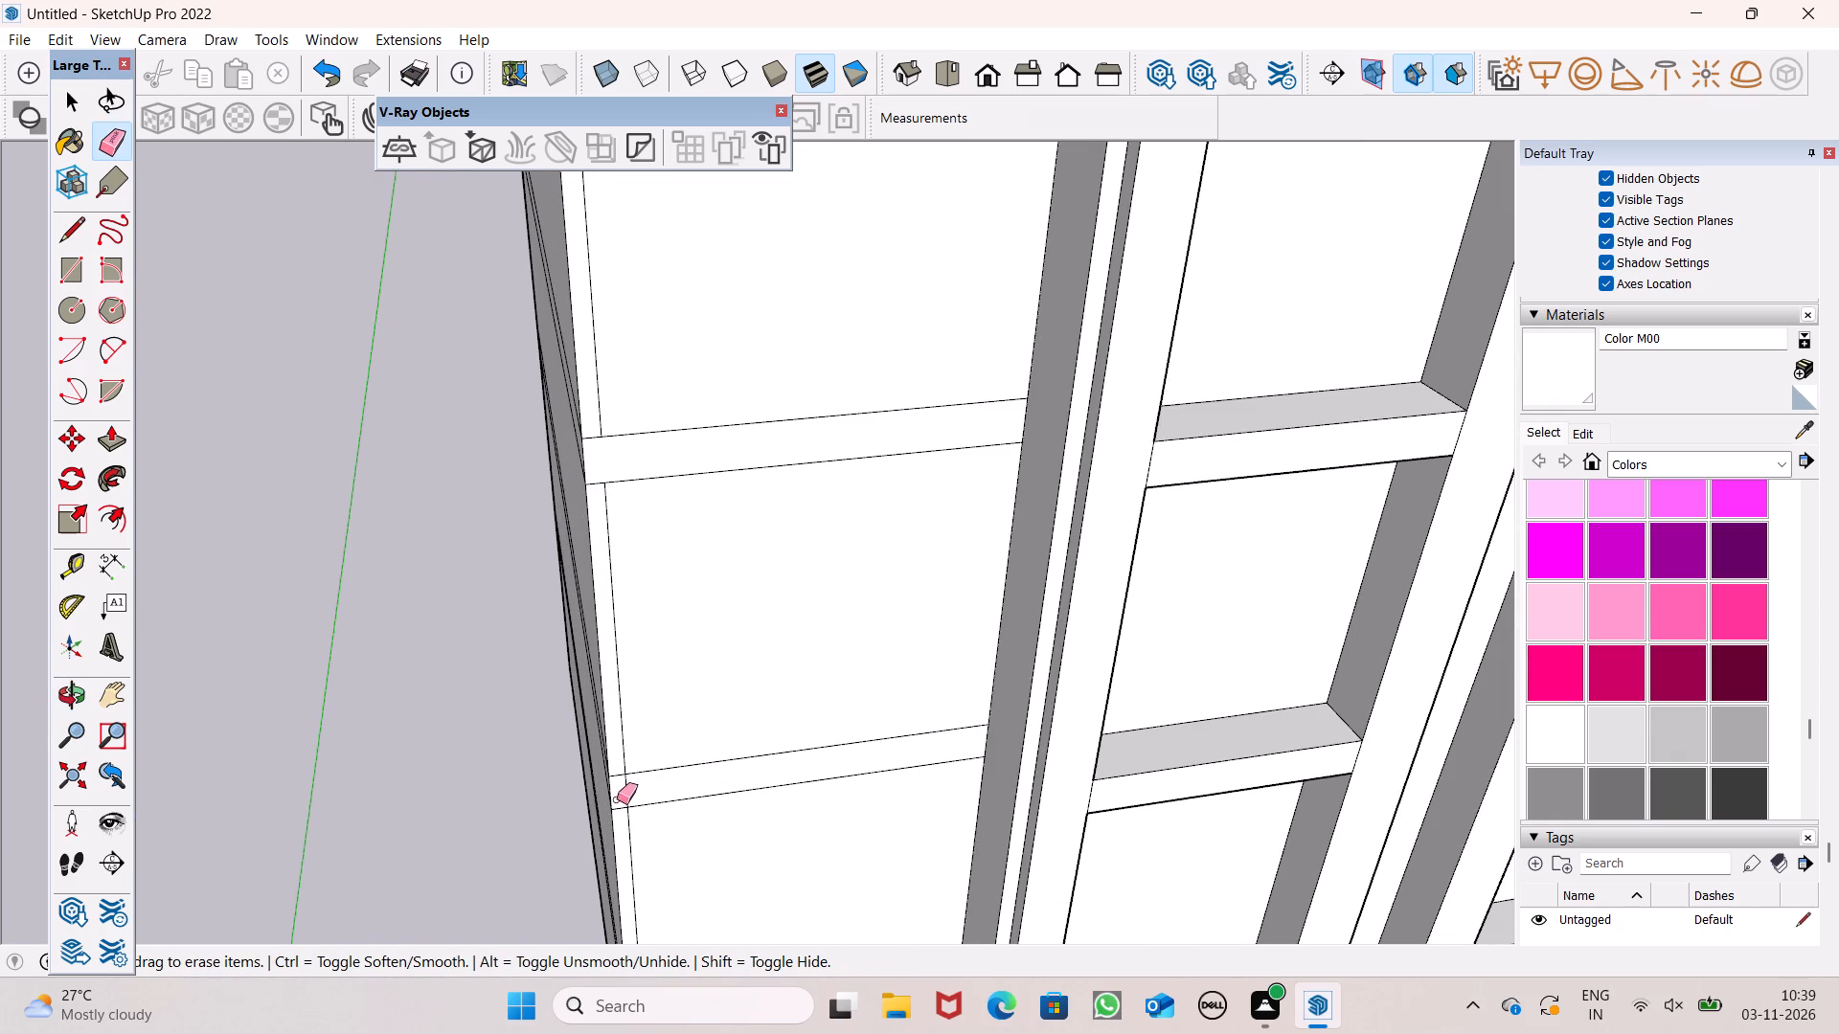
pyautogui.click(617, 799)
pyautogui.scroll(-5, 618, 515)
pyautogui.scroll(7, 624, 760)
pyautogui.moveTo(624, 641); pyautogui.dragTo(608, 638)
pyautogui.scroll(-6, 630, 414)
pyautogui.scroll(5, 665, 817)
pyautogui.moveTo(614, 737); pyautogui.dragTo(624, 737)
pyautogui.scroll(-6, 640, 544)
pyautogui.scroll(-5, 537, 800)
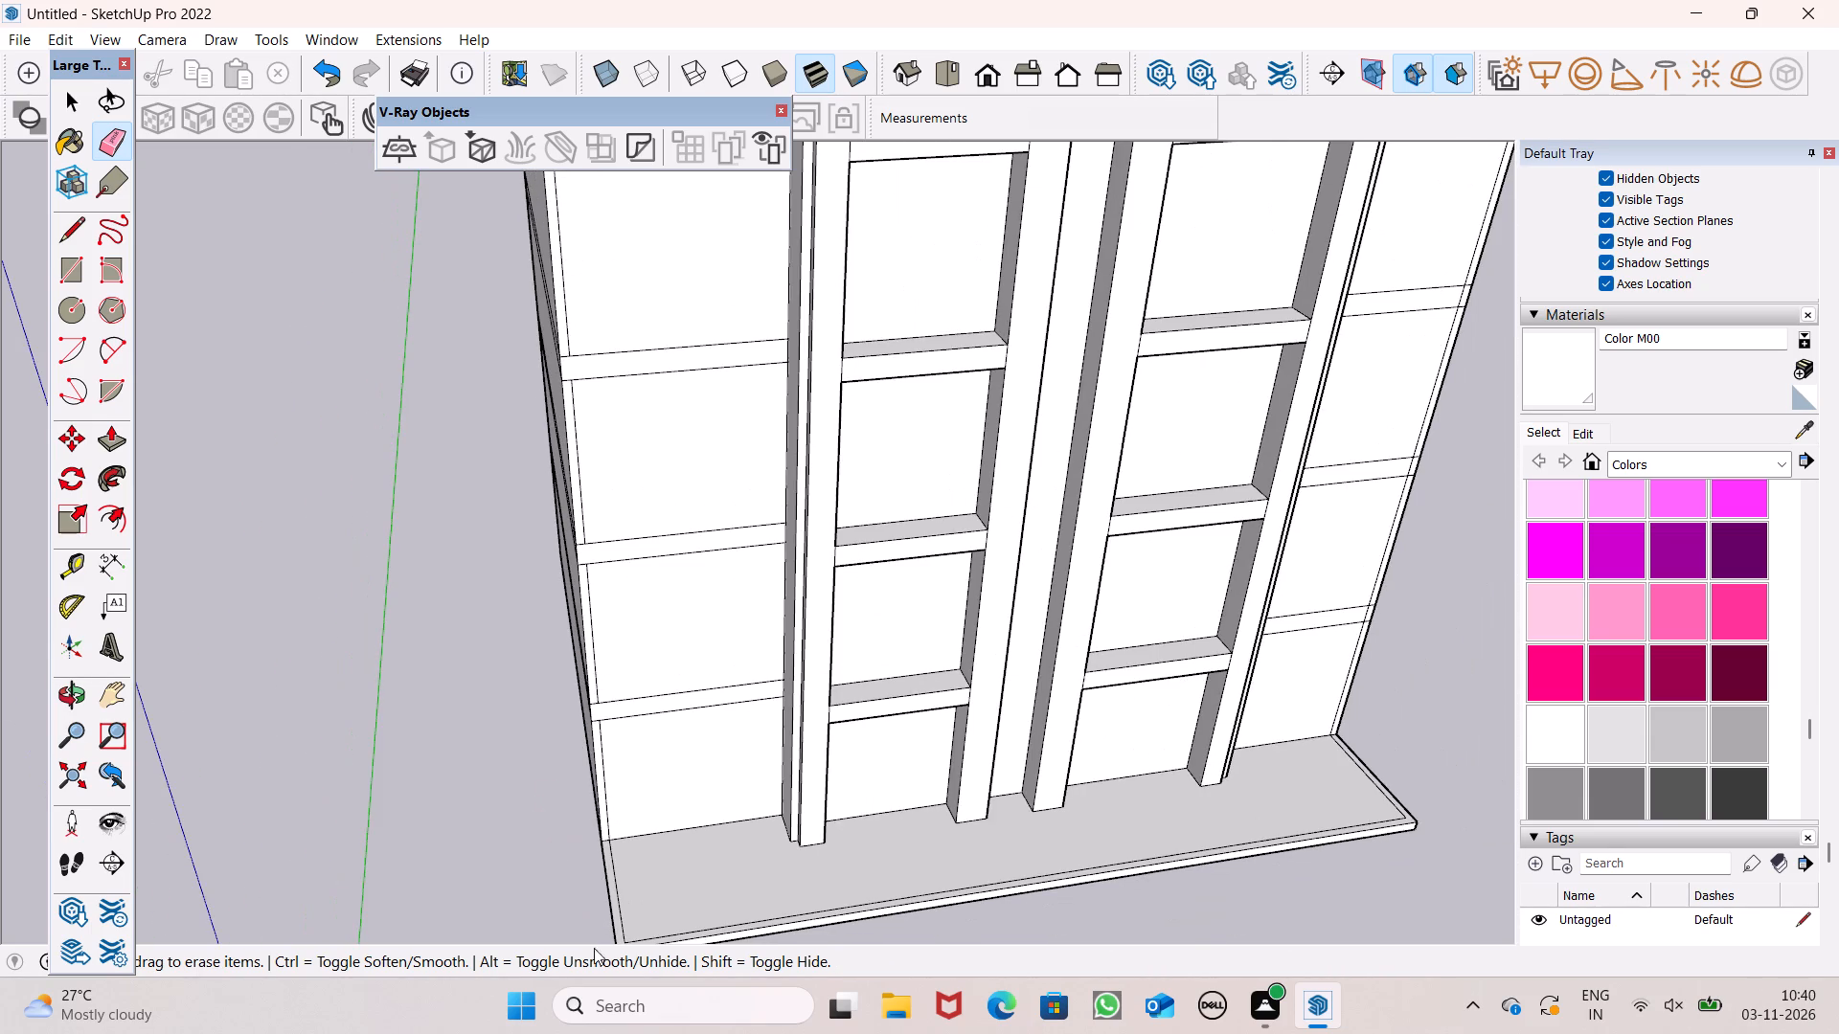
# Push/Pull the uppermost floor band between levels on the left wing's front outward about 3' 9 15/16" as a projecting slab.
pyautogui.moveTo(599, 955); pyautogui.dragTo(643, 985, button='middle')
pyautogui.scroll(-5, 478, 563)
pyautogui.moveTo(472, 573); pyautogui.dragTo(639, 756, button='middle')
pyautogui.scroll(1, 639, 756)
pyautogui.scroll(-3, 514, 686)
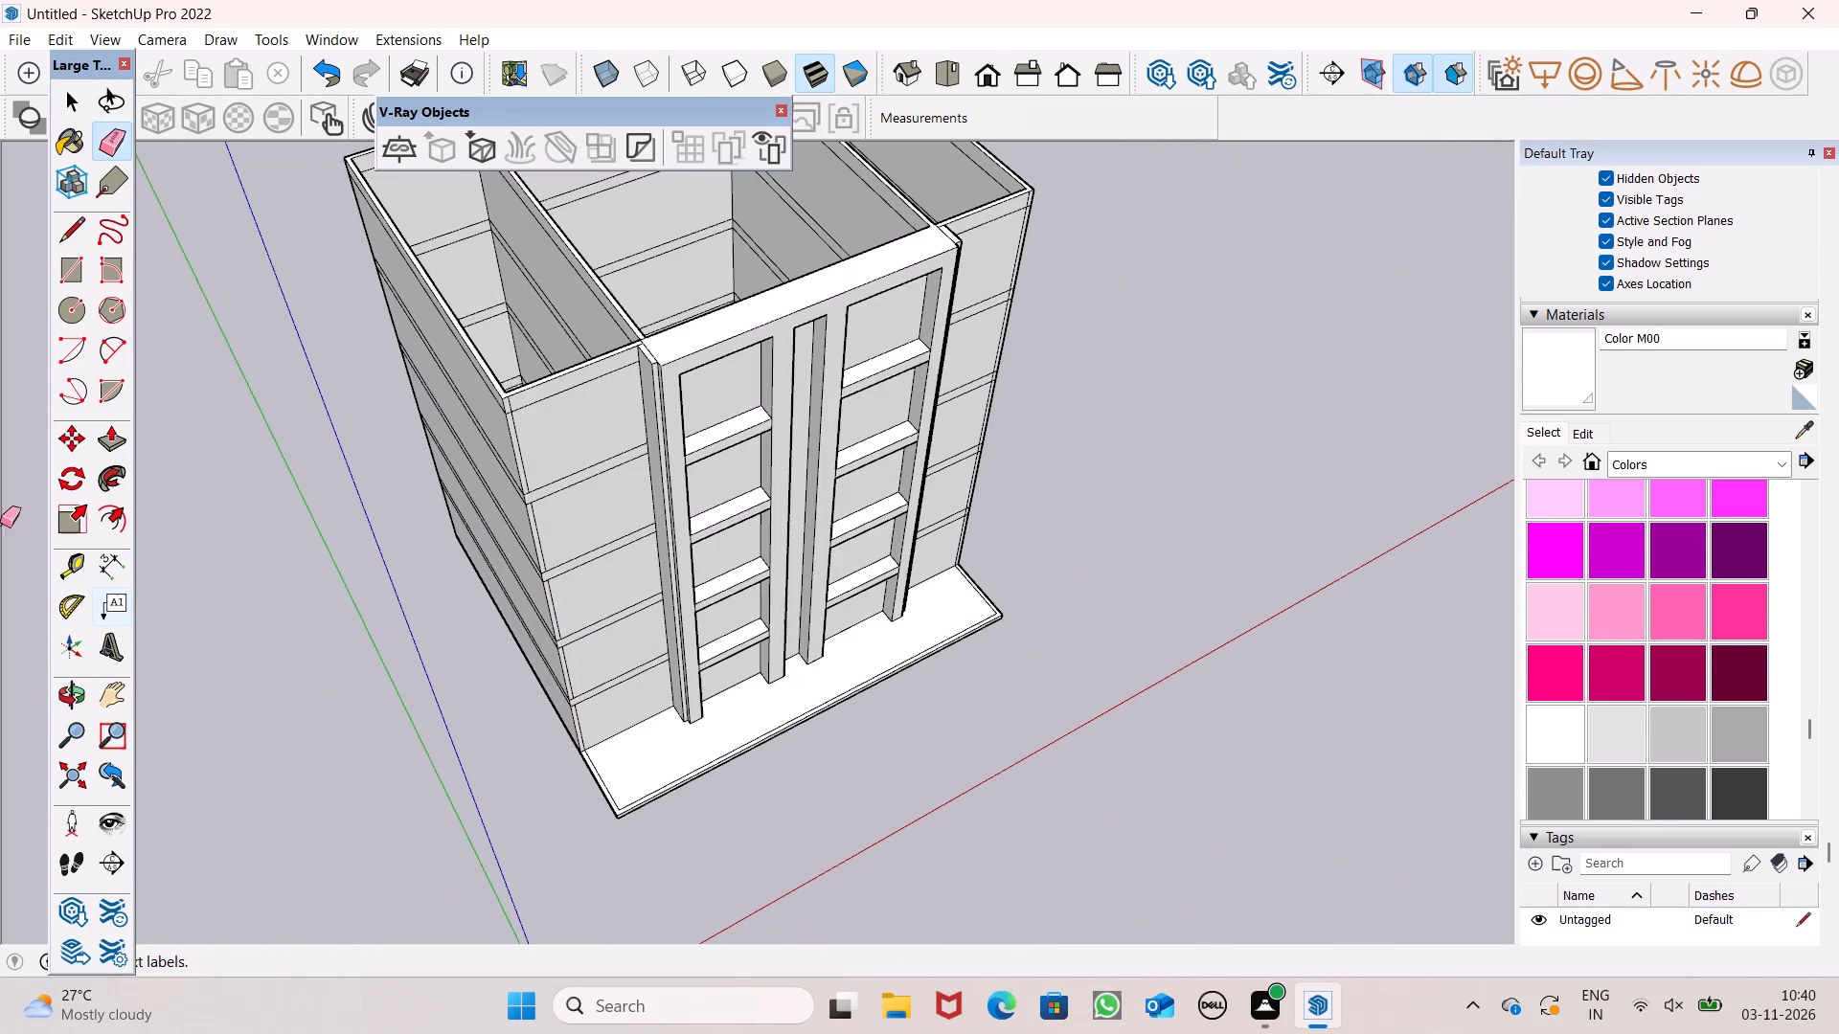
pyautogui.click(92, 444)
pyautogui.scroll(7, 420, 402)
pyautogui.scroll(3, 821, 489)
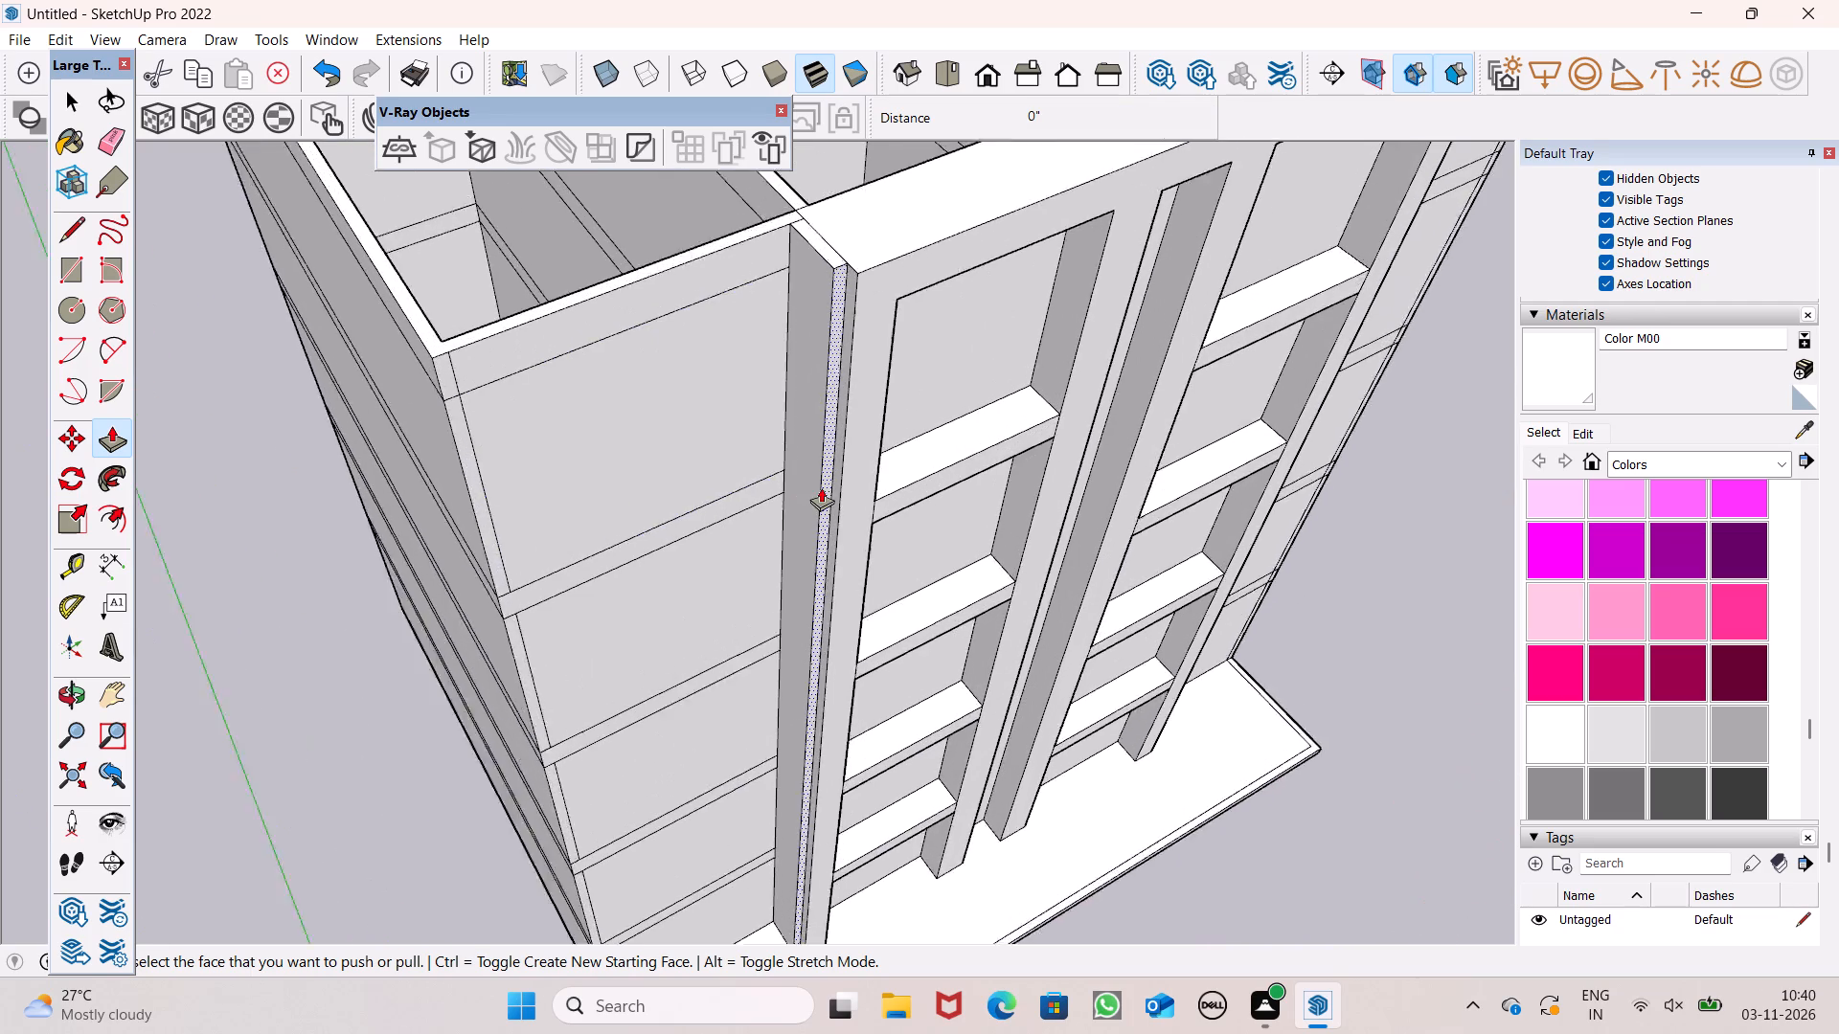
pyautogui.scroll(3, 821, 487)
pyautogui.moveTo(750, 493); pyautogui.dragTo(815, 538)
pyautogui.scroll(-5, 743, 411)
pyautogui.moveTo(789, 528); pyautogui.dragTo(719, 567, button='middle')
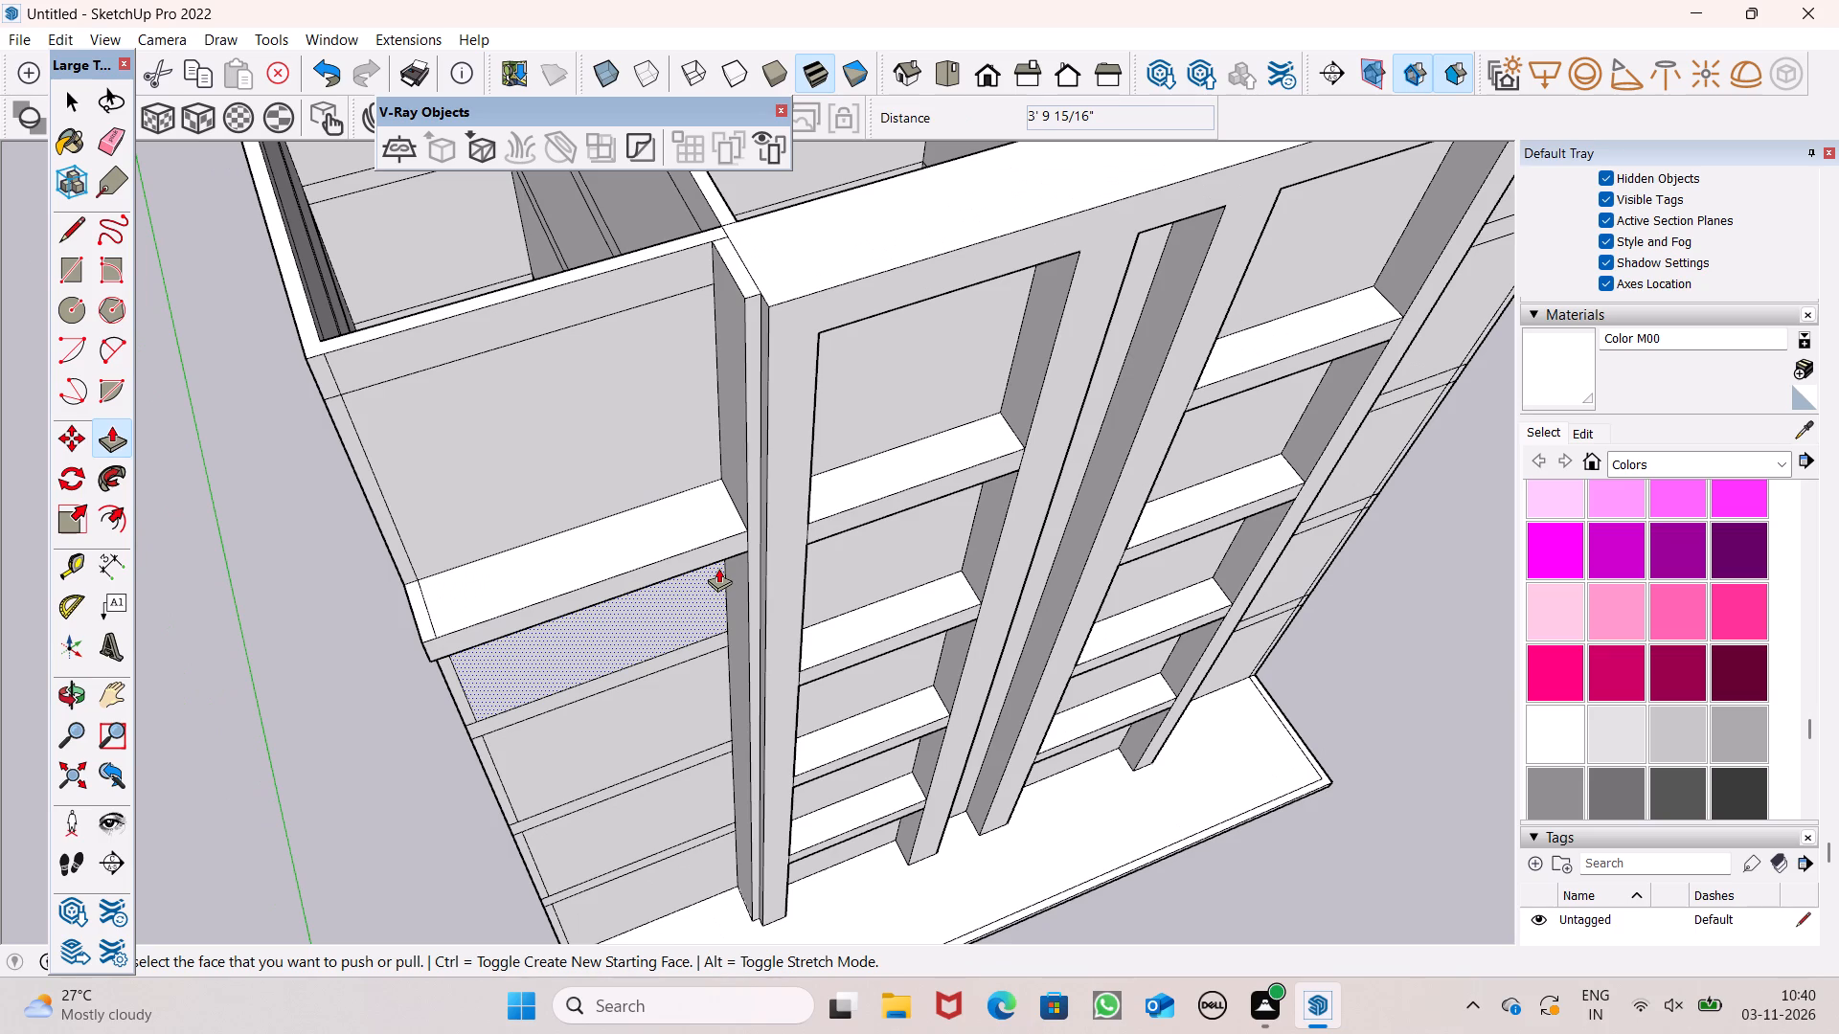
pyautogui.scroll(-4, 819, 588)
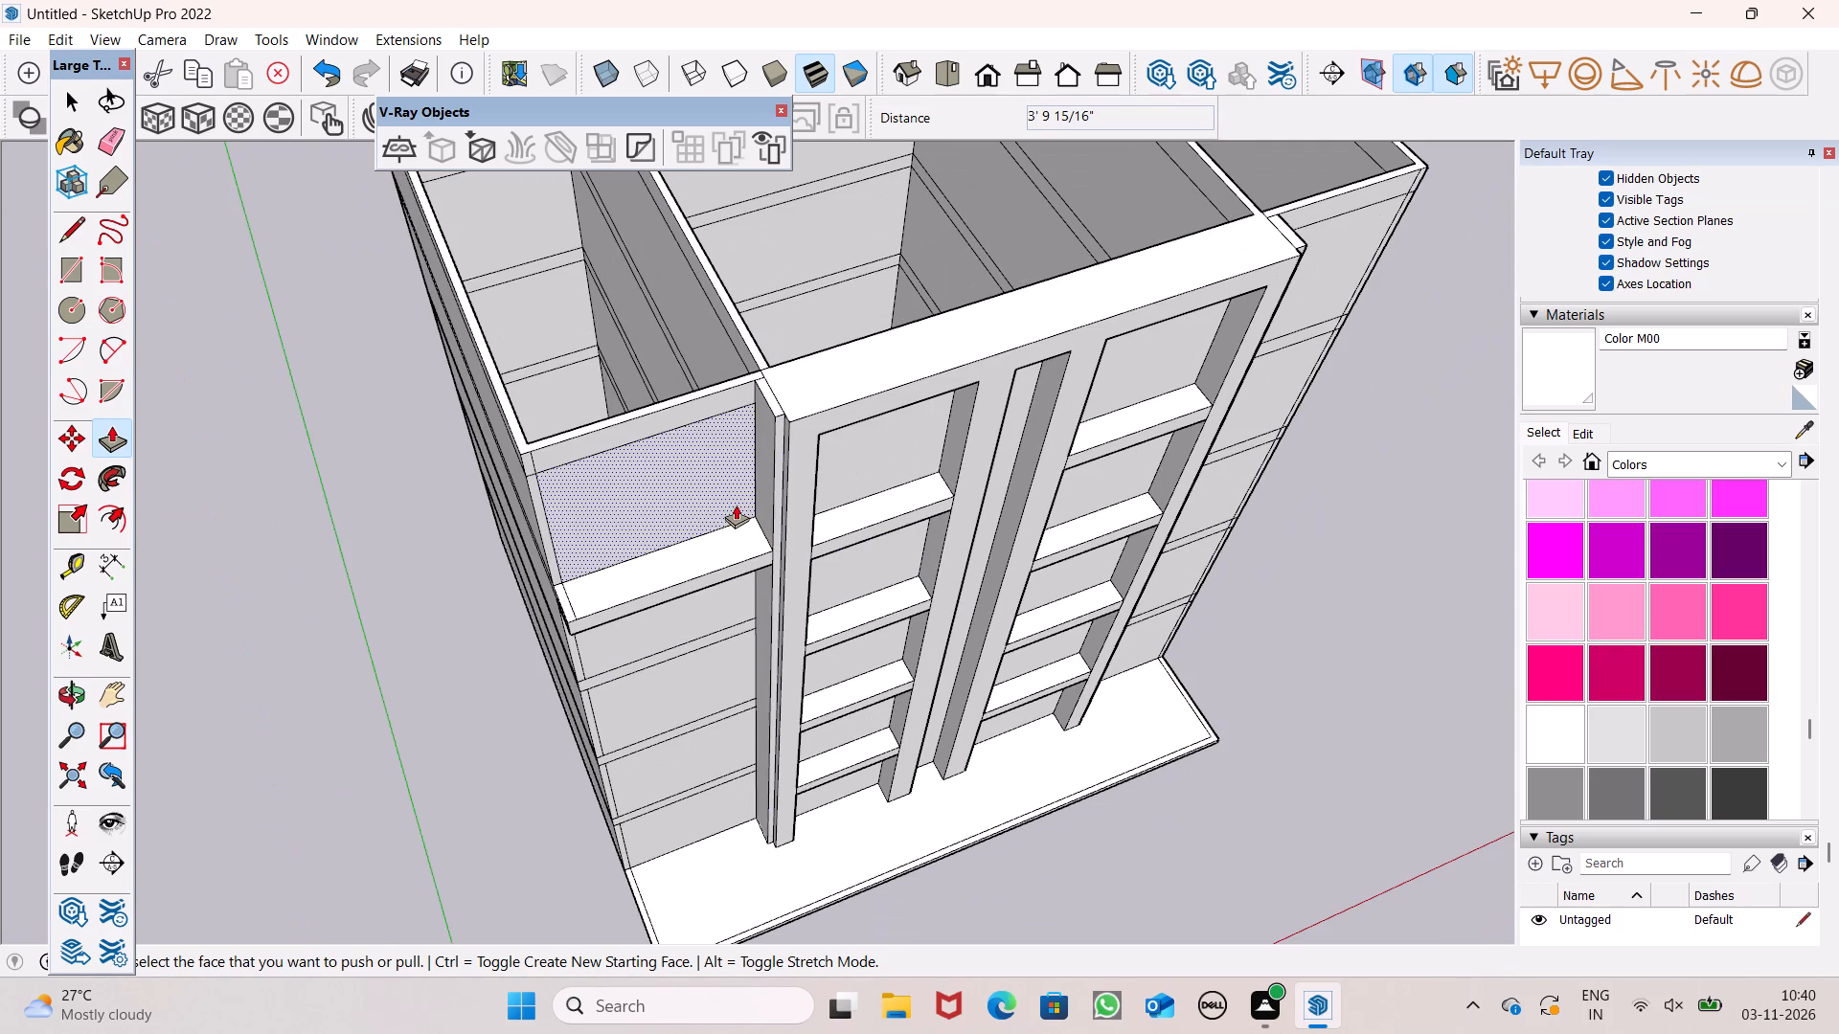
pyautogui.scroll(-3, 732, 546)
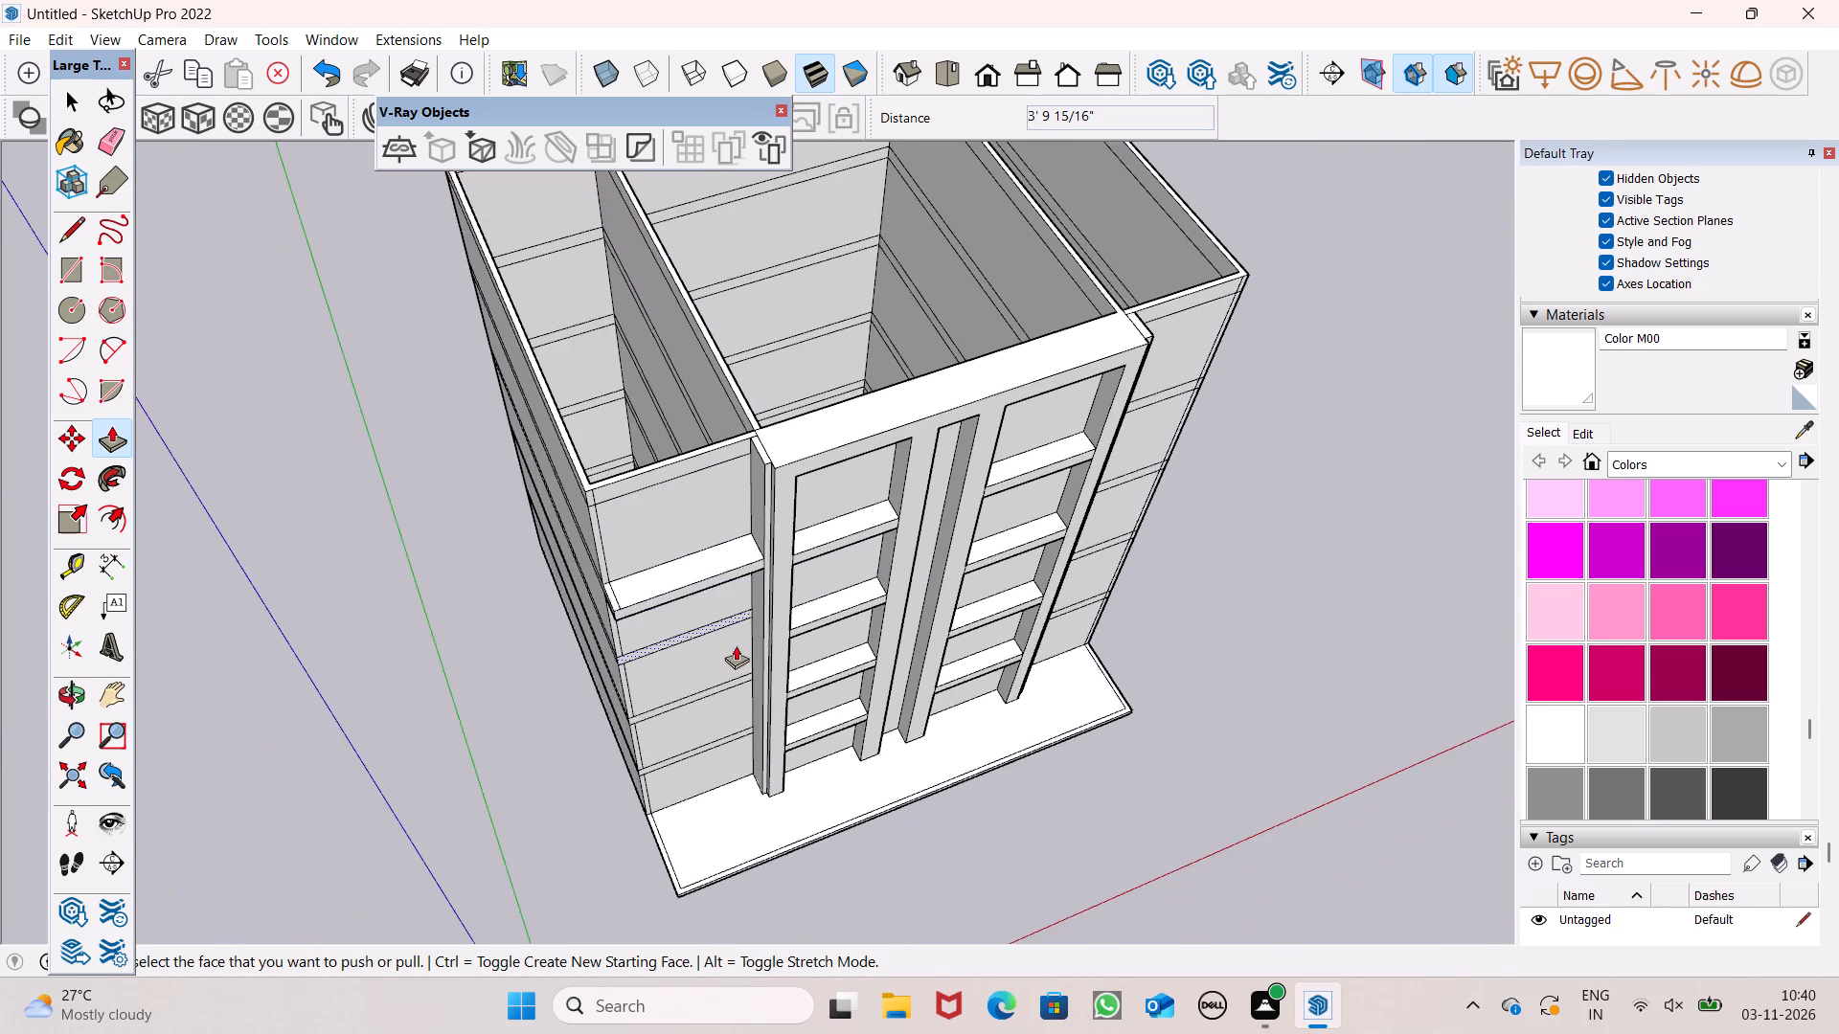
pyautogui.moveTo(733, 657); pyautogui.dragTo(796, 553, button='middle')
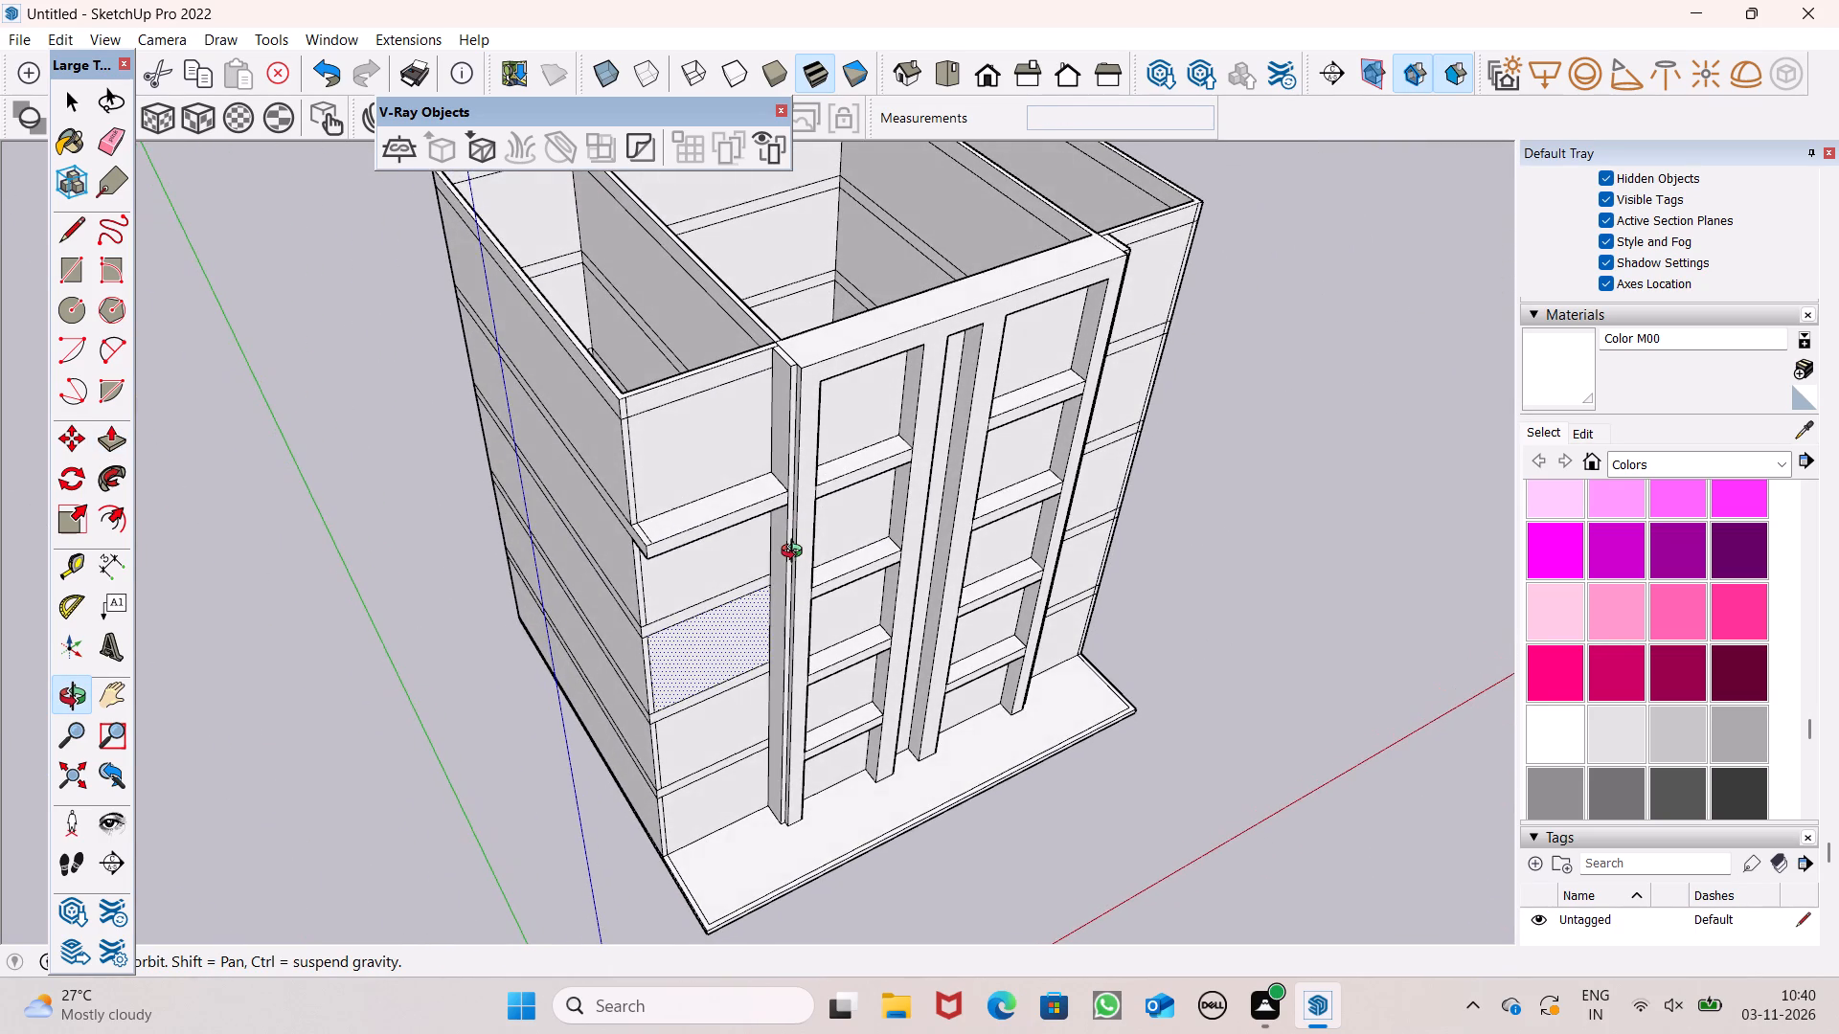
# Push/Pull the uppermost projecting slab on the left wing's front outward by about another 10 3/16".
pyautogui.moveTo(796, 553); pyautogui.dragTo(770, 584, button='middle')
pyautogui.scroll(7, 653, 654)
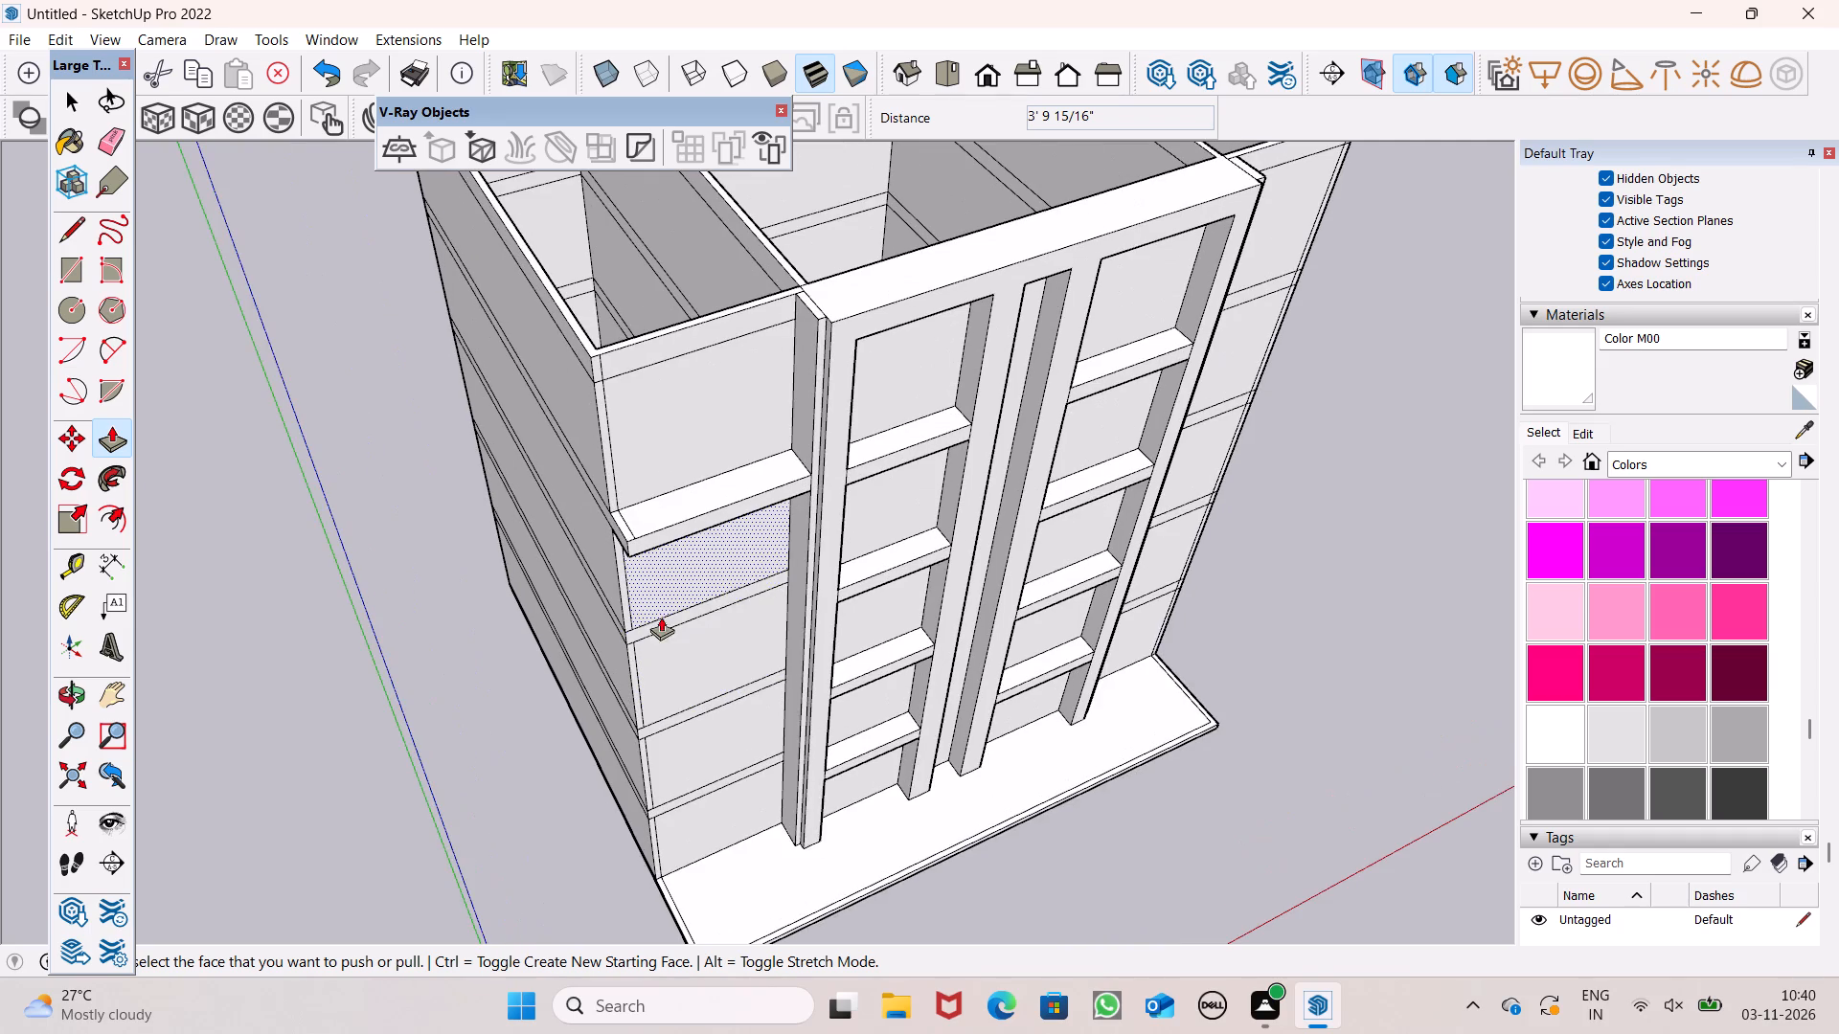
pyautogui.scroll(6, 766, 515)
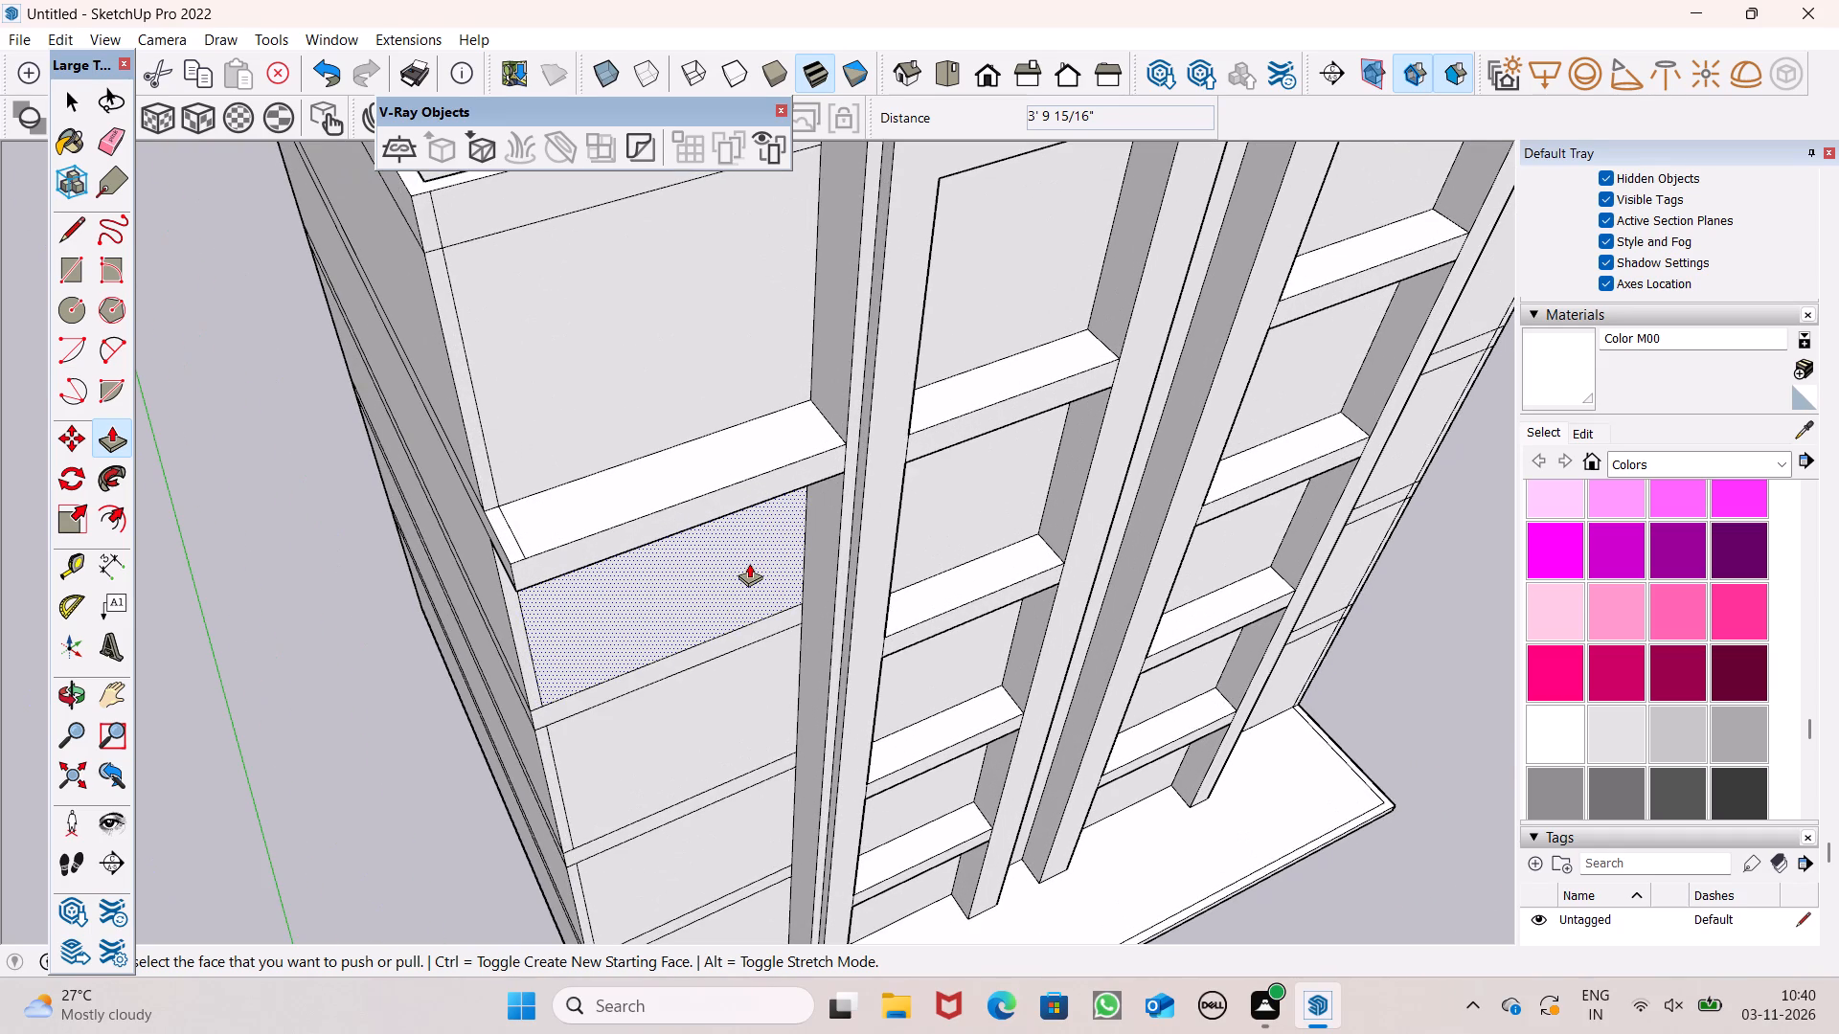
pyautogui.scroll(-2, 743, 526)
pyautogui.moveTo(800, 490); pyautogui.dragTo(781, 600, button='middle')
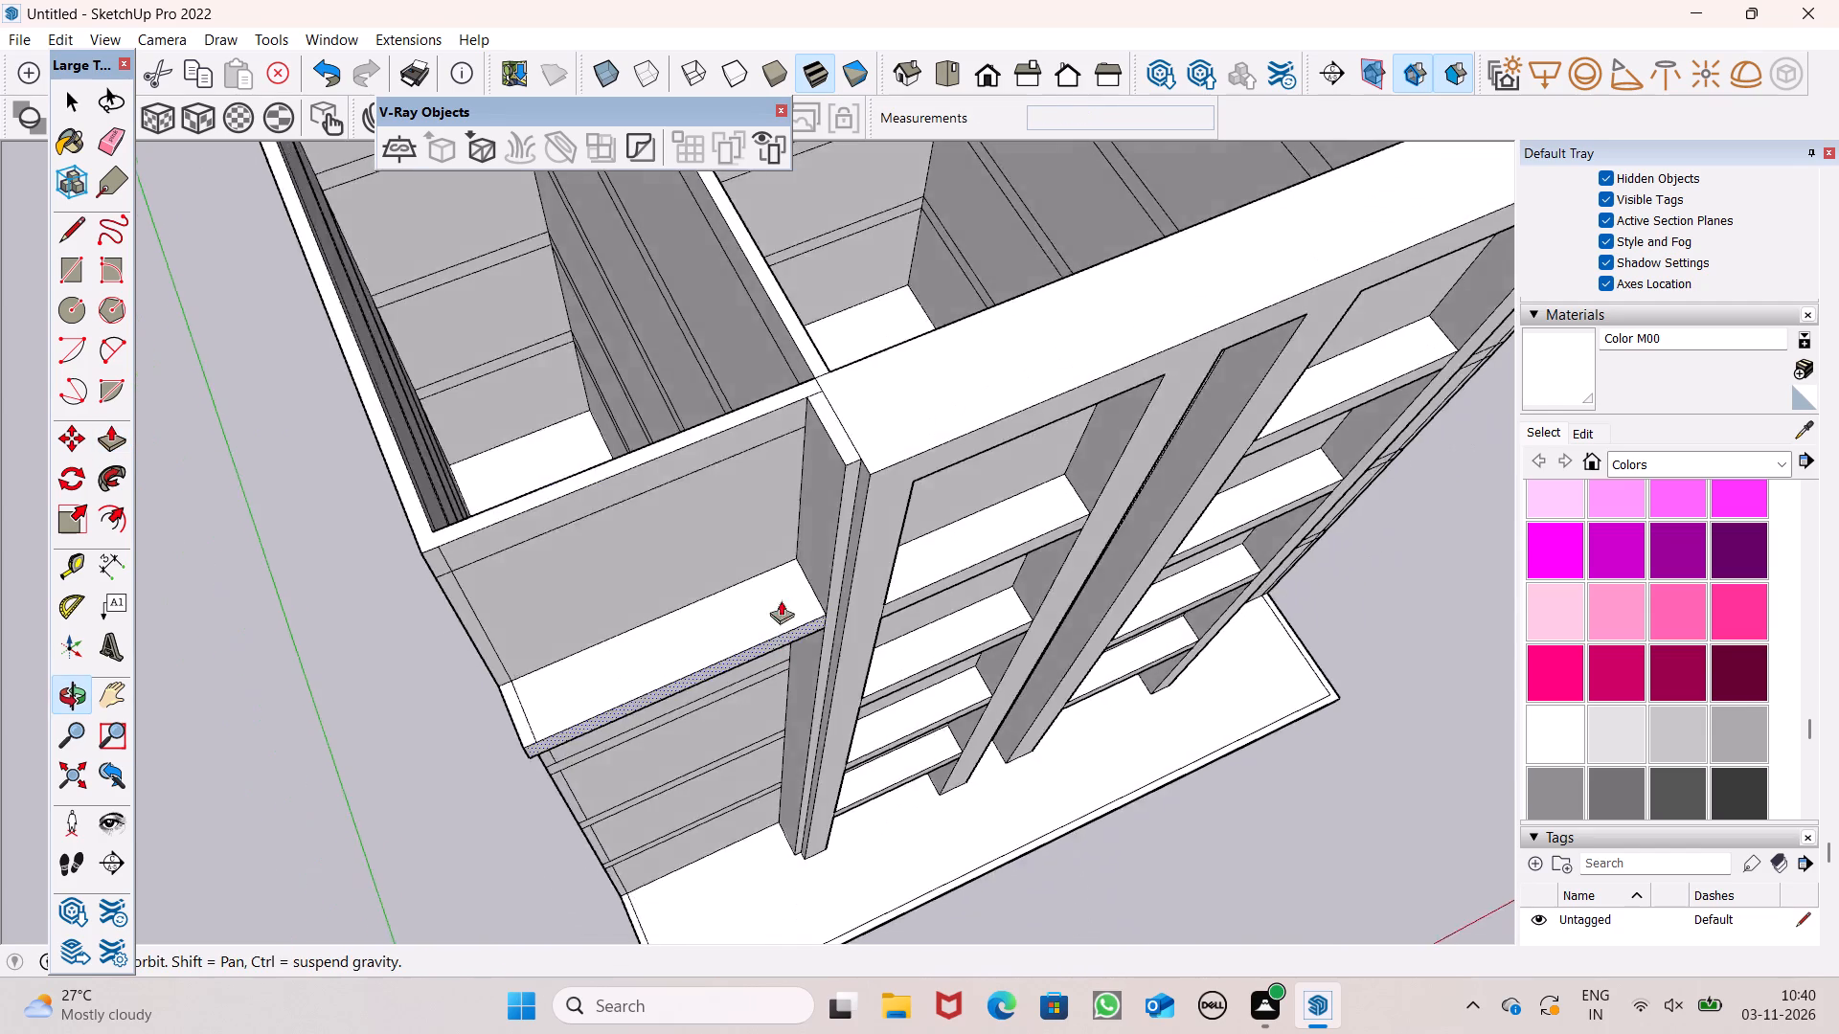
pyautogui.moveTo(781, 600); pyautogui.dragTo(781, 606, button='middle')
pyautogui.moveTo(838, 666); pyautogui.dragTo(818, 598, button='middle')
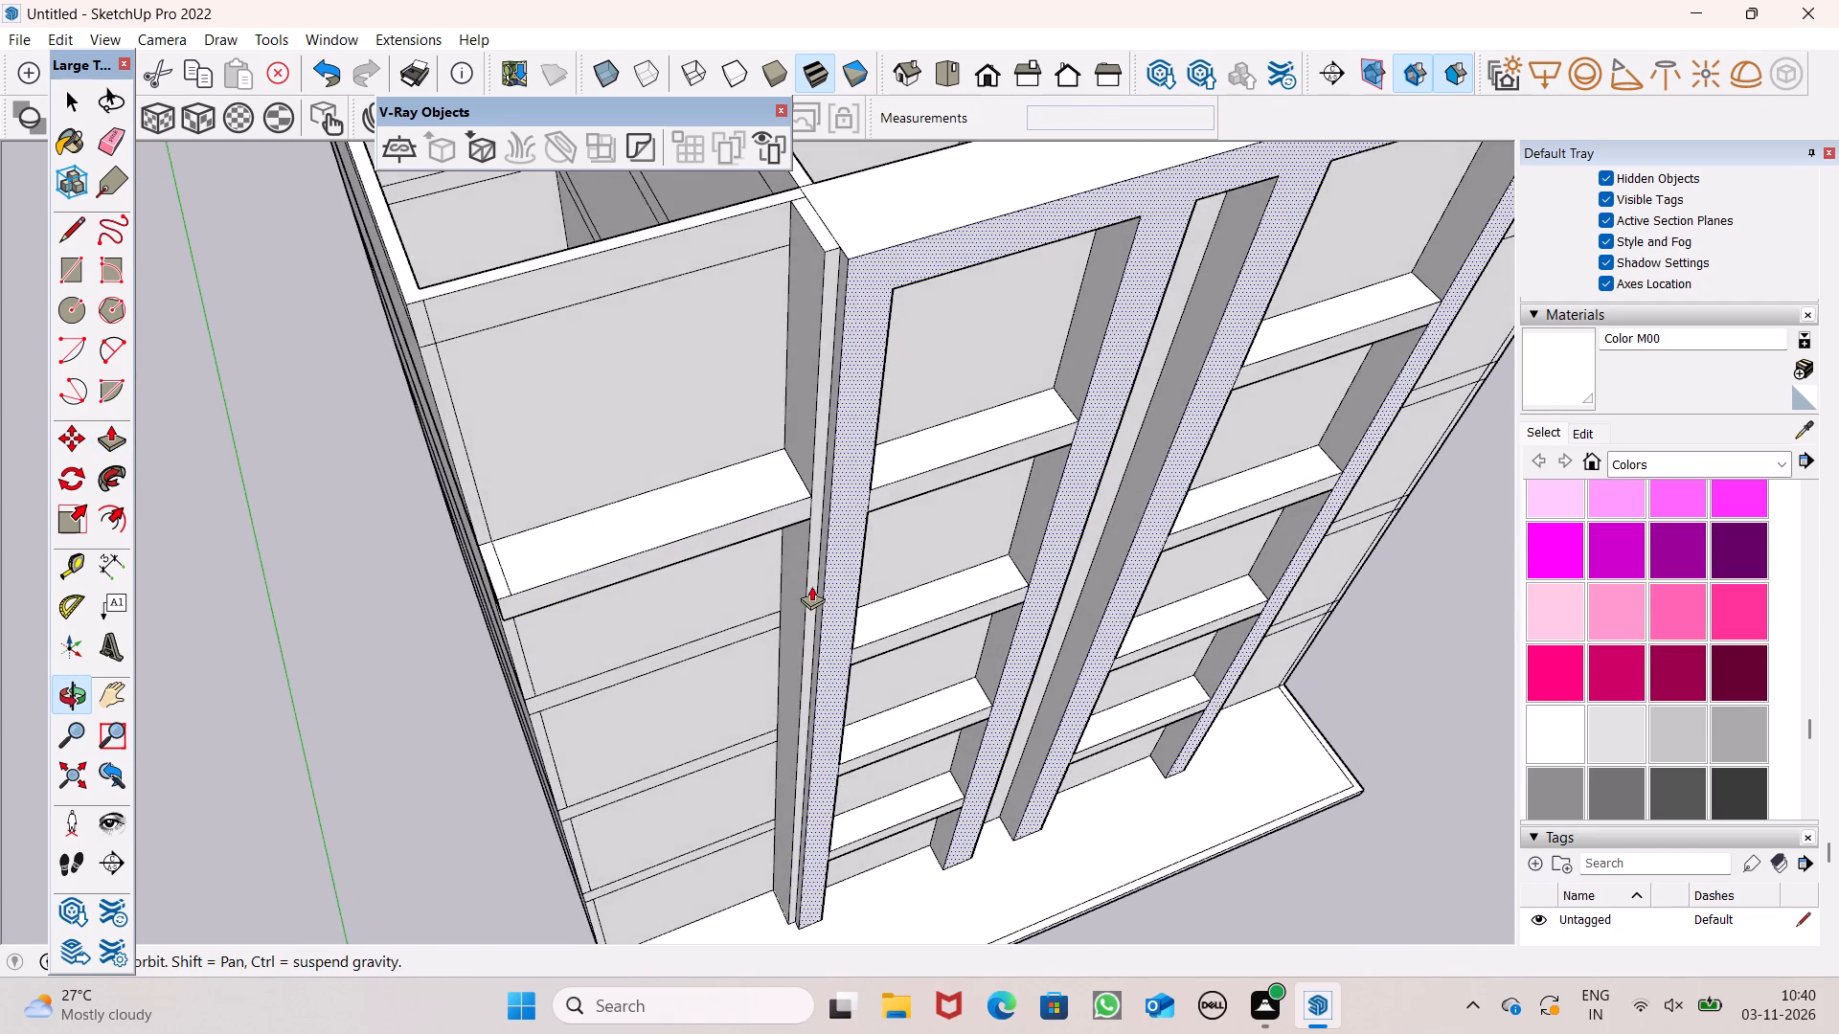
pyautogui.scroll(4, 811, 575)
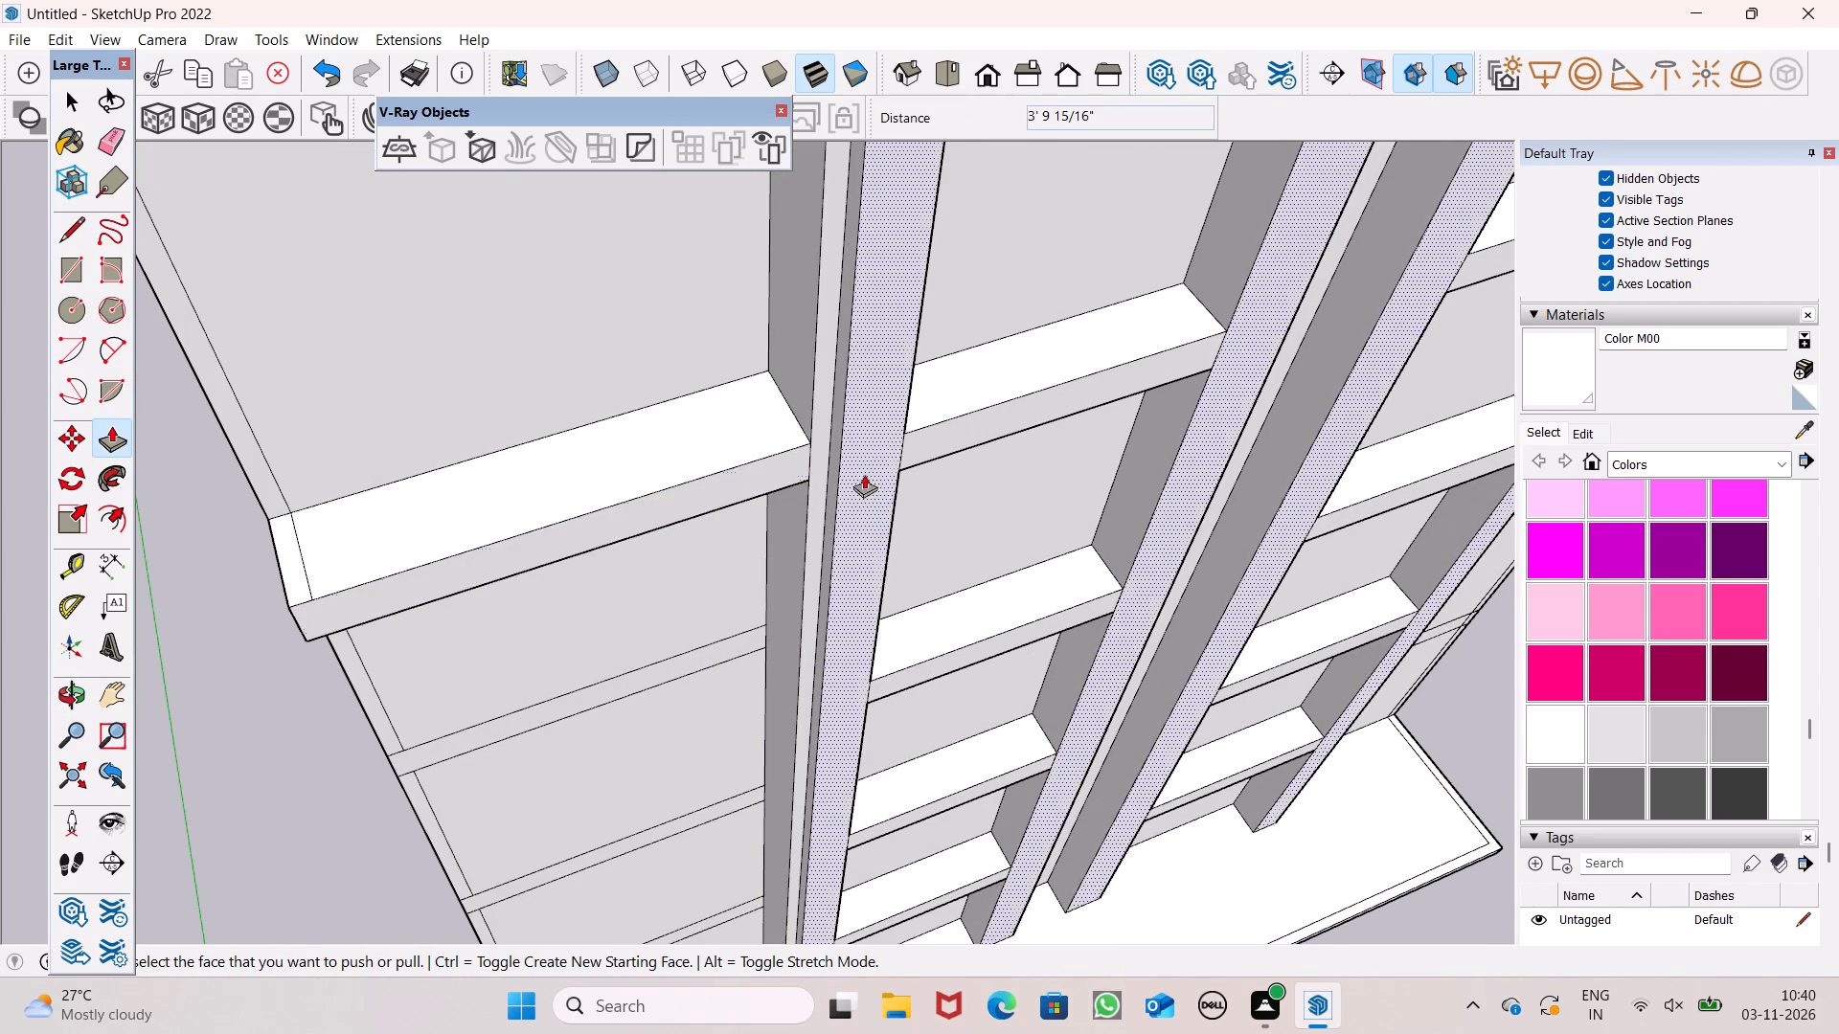
pyautogui.moveTo(884, 491); pyautogui.dragTo(883, 515, button='middle')
pyautogui.scroll(-3, 832, 540)
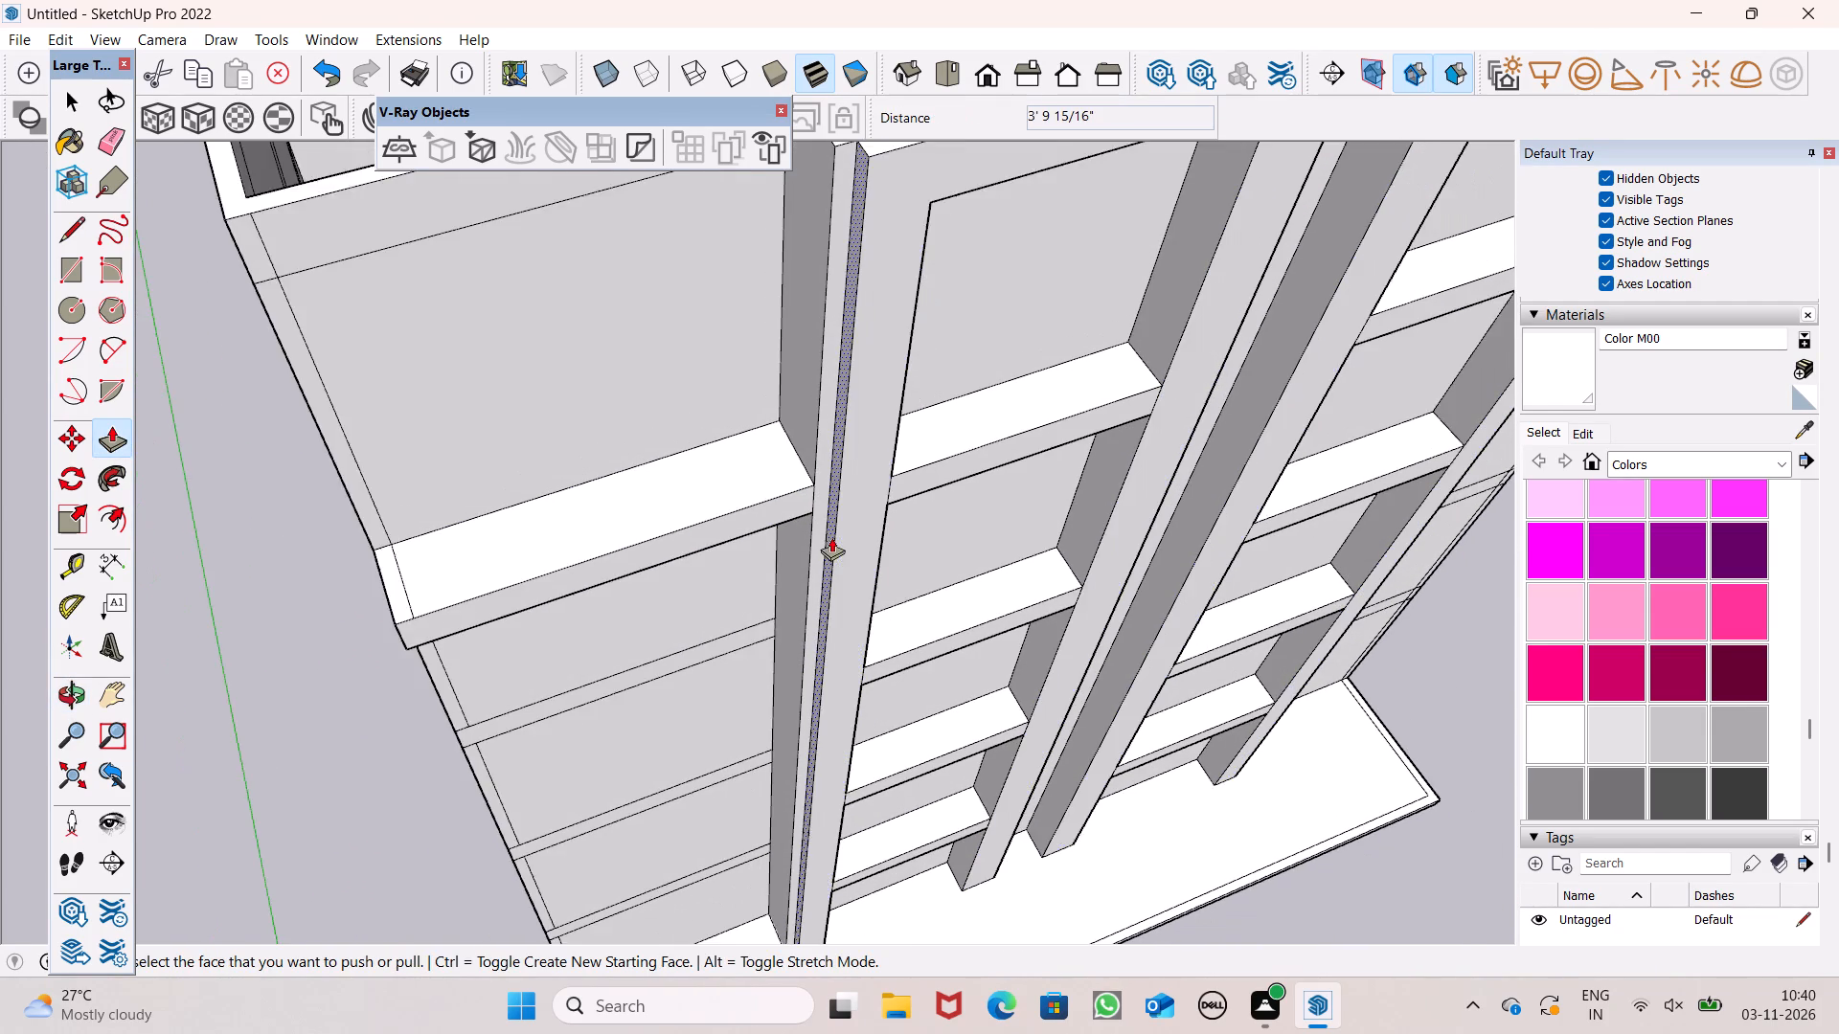
pyautogui.scroll(1, 781, 545)
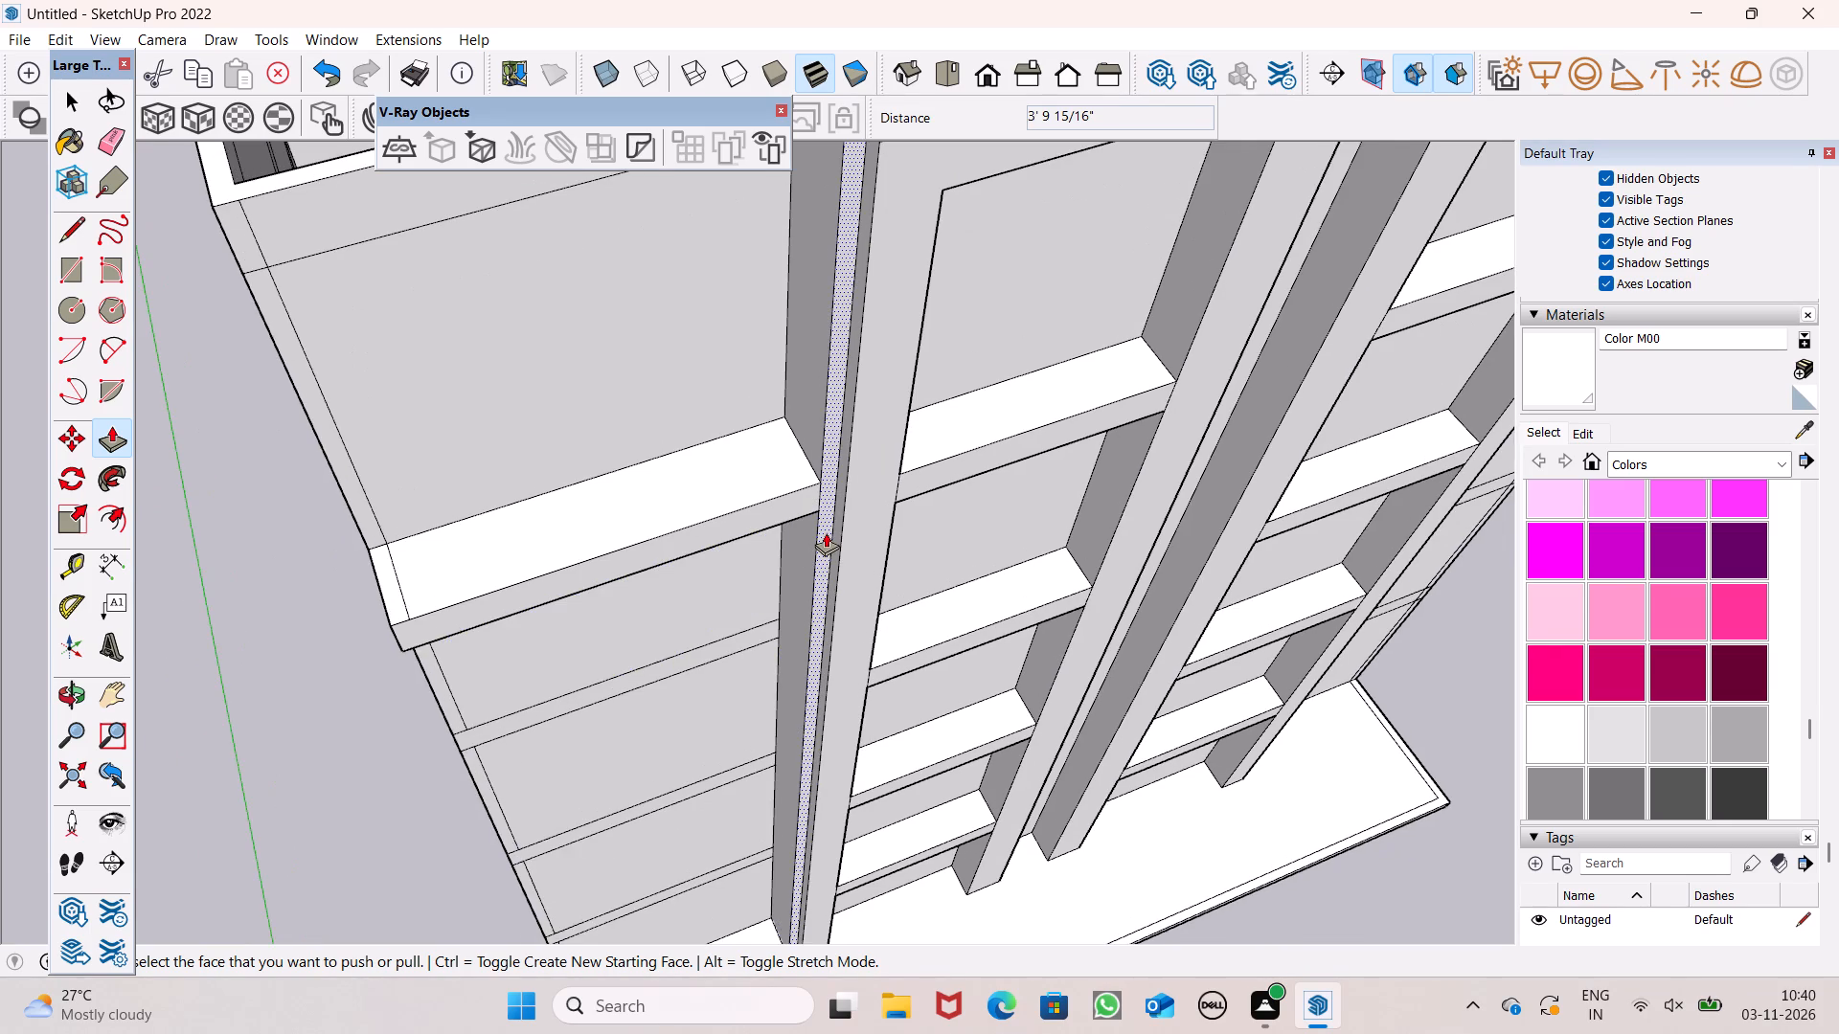
pyautogui.scroll(3, 826, 532)
pyautogui.moveTo(793, 502); pyautogui.dragTo(813, 510)
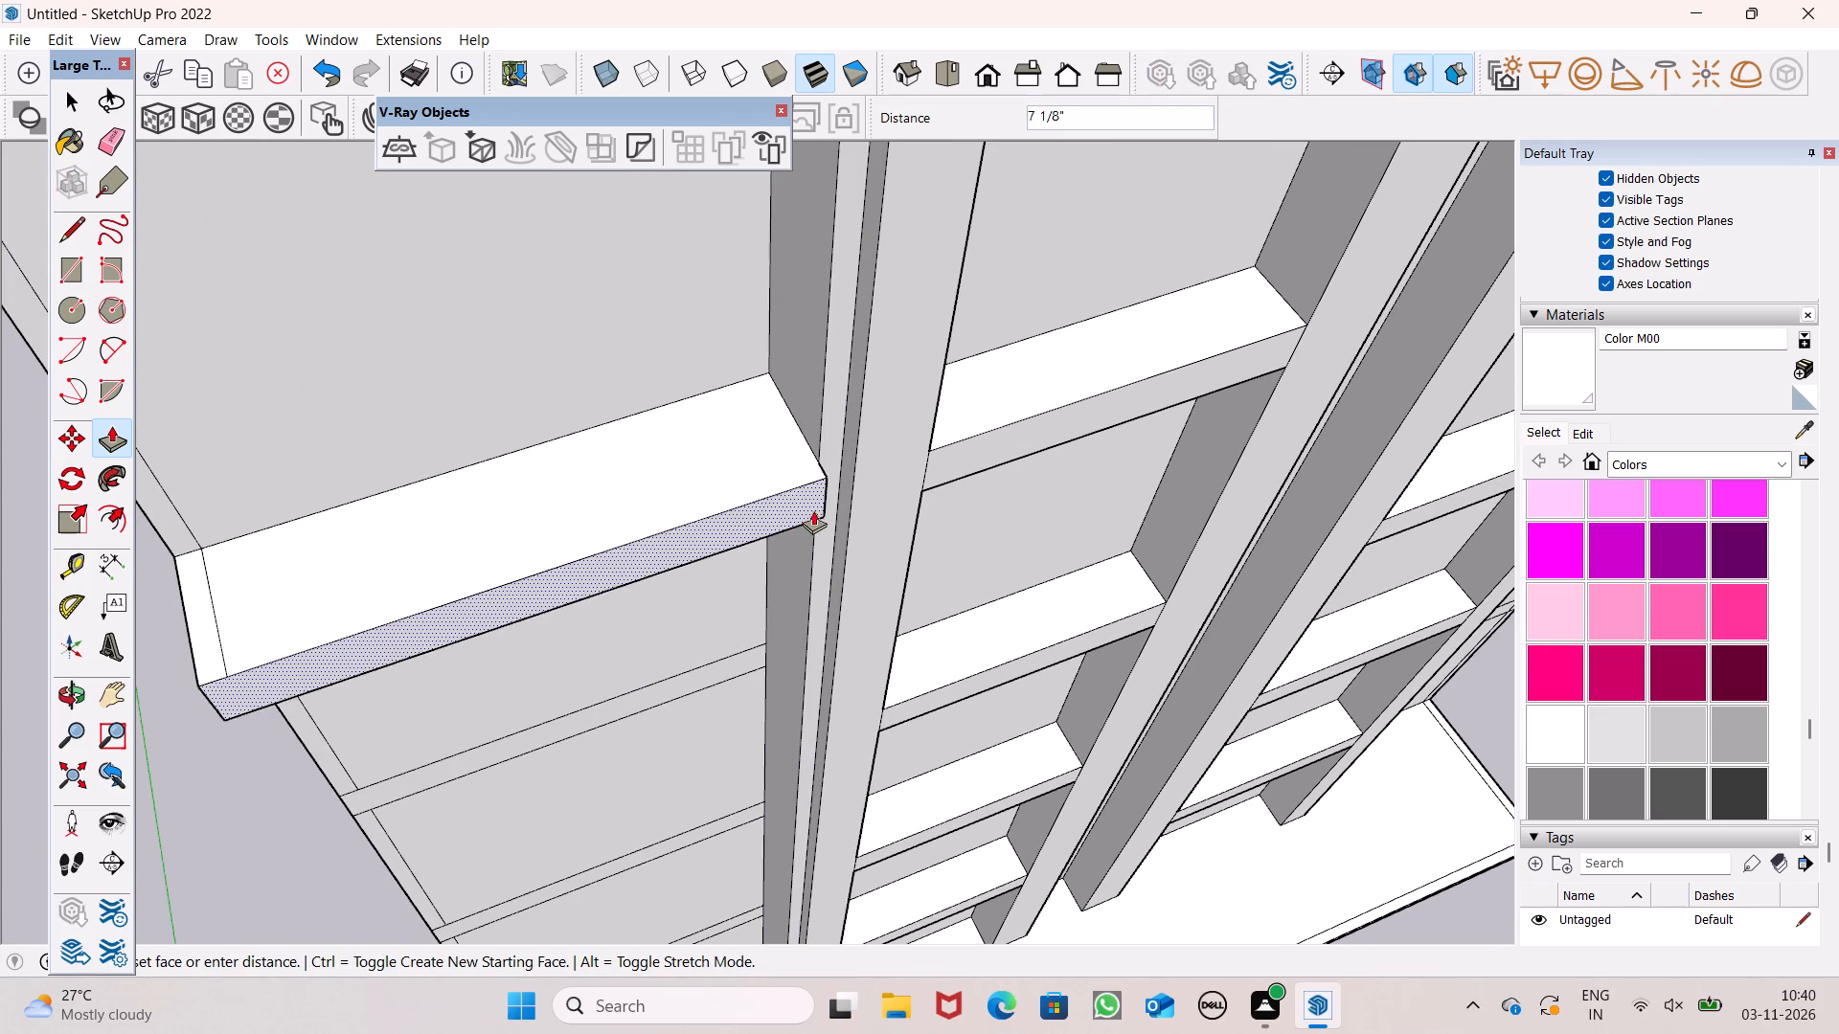
pyautogui.moveTo(813, 510); pyautogui.dragTo(853, 511)
# Push/Pull the second and third floor bands from the top on the left wing's front outward about 3' 9 15/16" each.
pyautogui.scroll(-4, 819, 522)
pyautogui.moveTo(779, 736); pyautogui.dragTo(487, 632, button='middle')
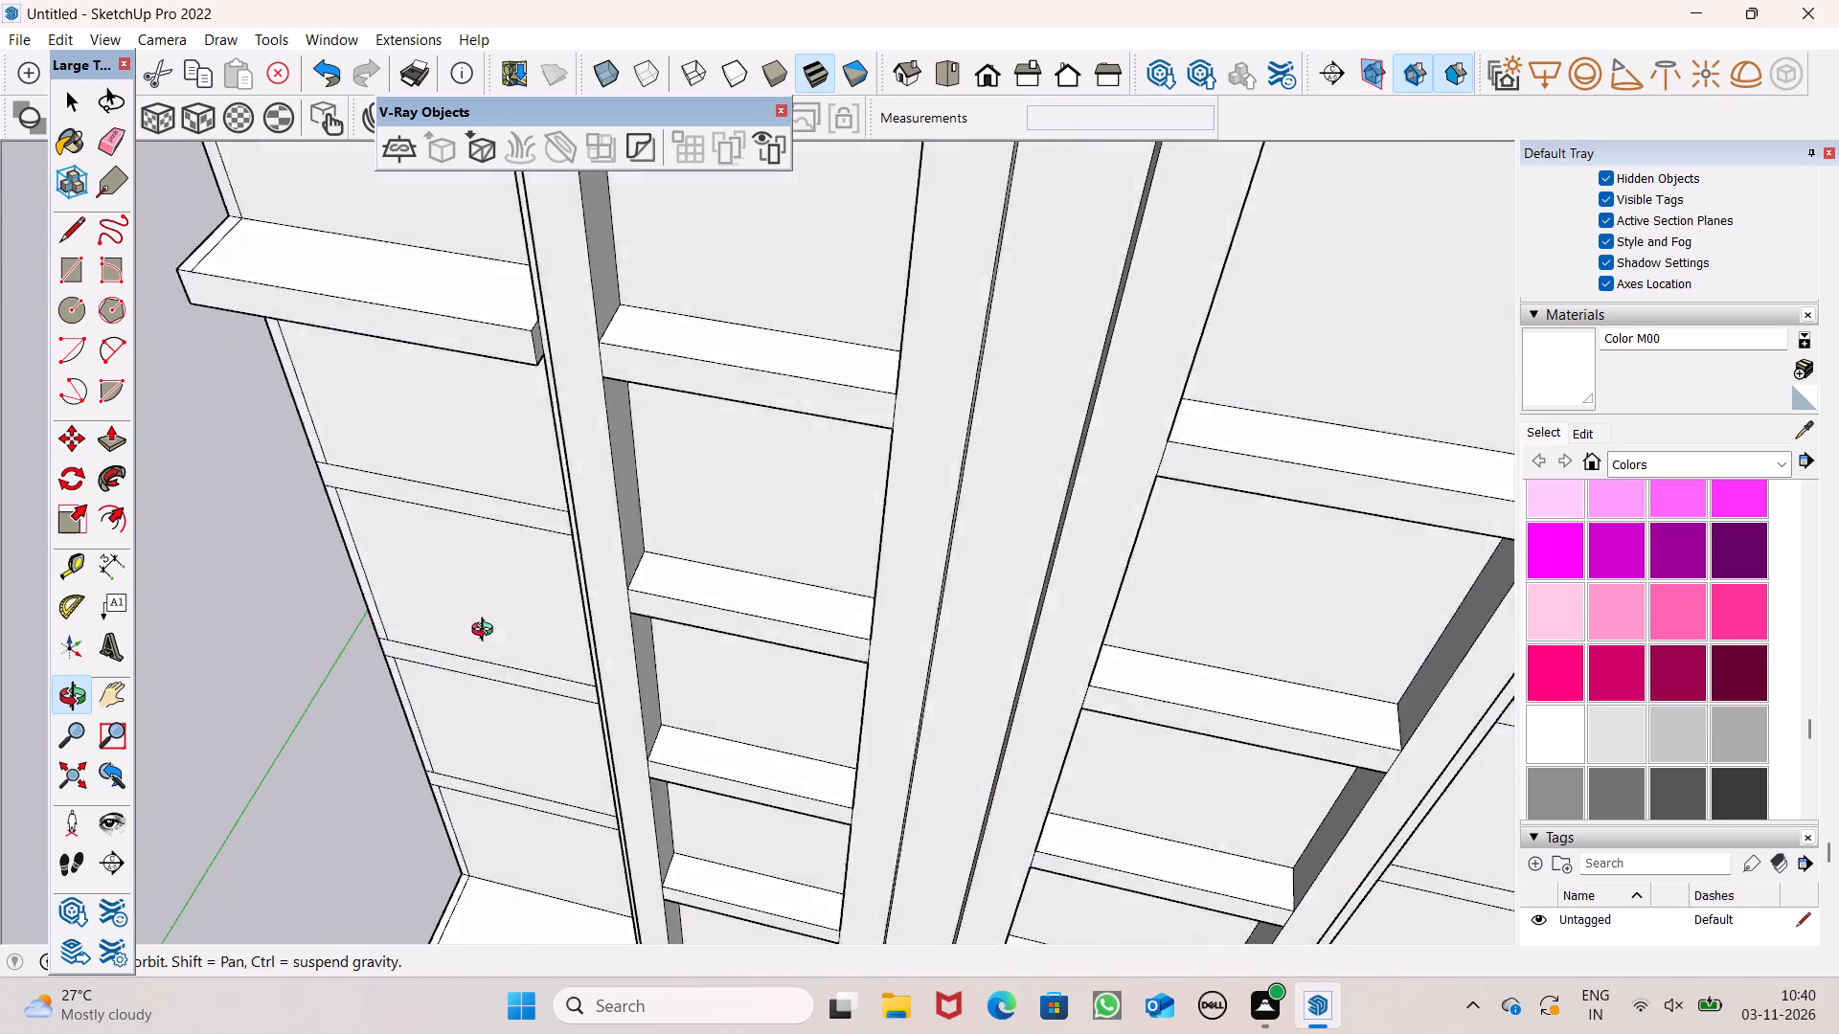
pyautogui.moveTo(487, 632); pyautogui.dragTo(625, 612, button='middle')
pyautogui.scroll(-1, 625, 612)
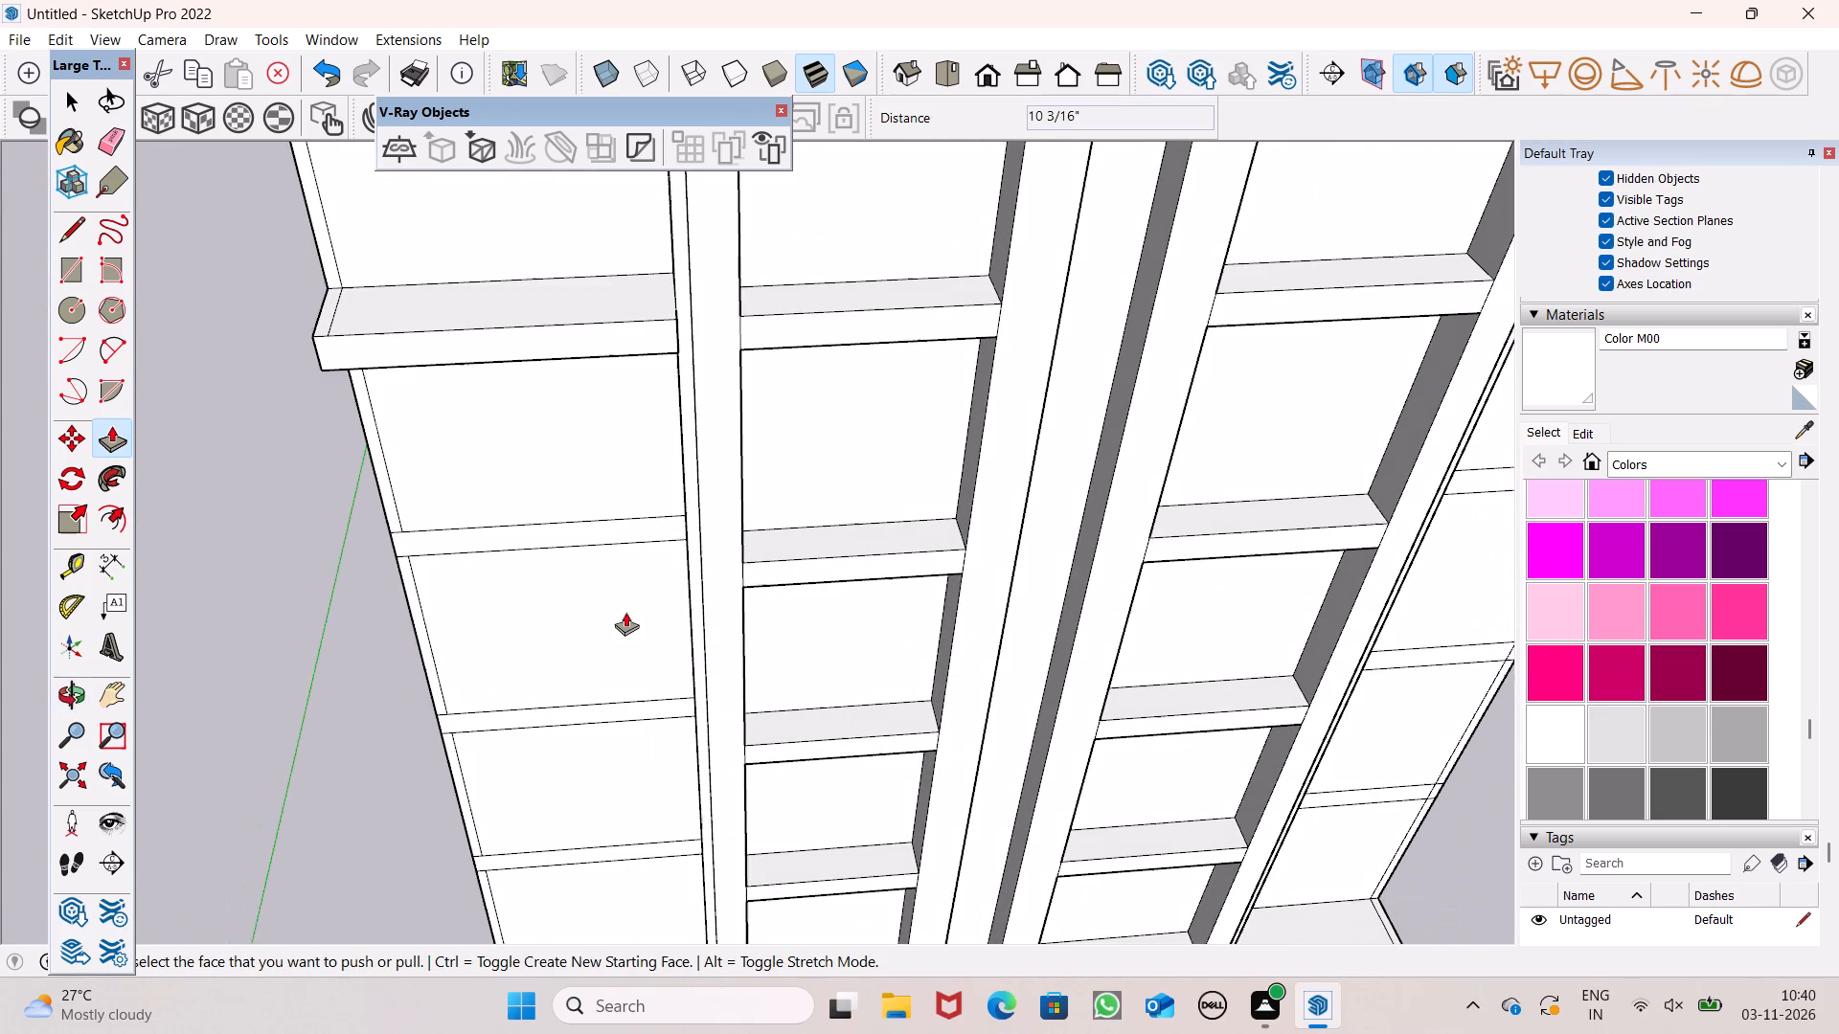
pyautogui.scroll(-1, 625, 612)
pyautogui.scroll(4, 496, 546)
pyautogui.moveTo(673, 543); pyautogui.dragTo(775, 549)
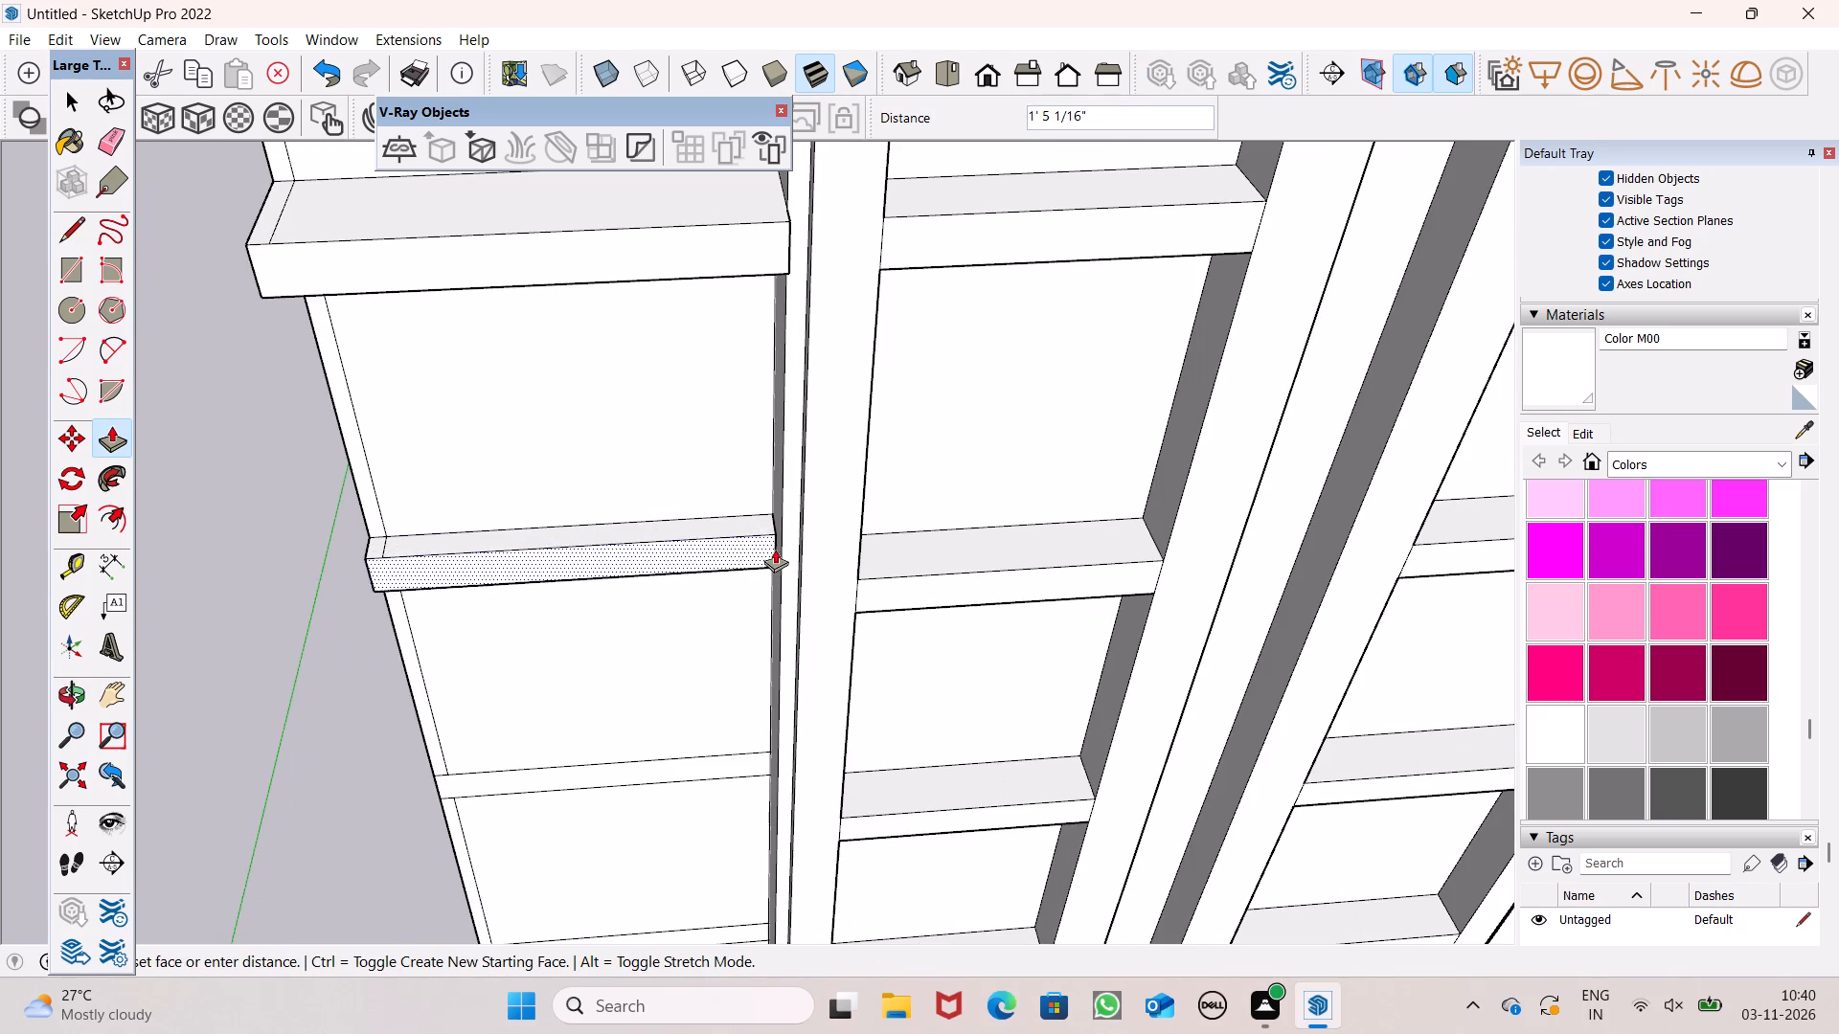
pyautogui.moveTo(775, 549); pyautogui.dragTo(782, 544)
pyautogui.scroll(-6, 782, 489)
pyautogui.scroll(6, 780, 647)
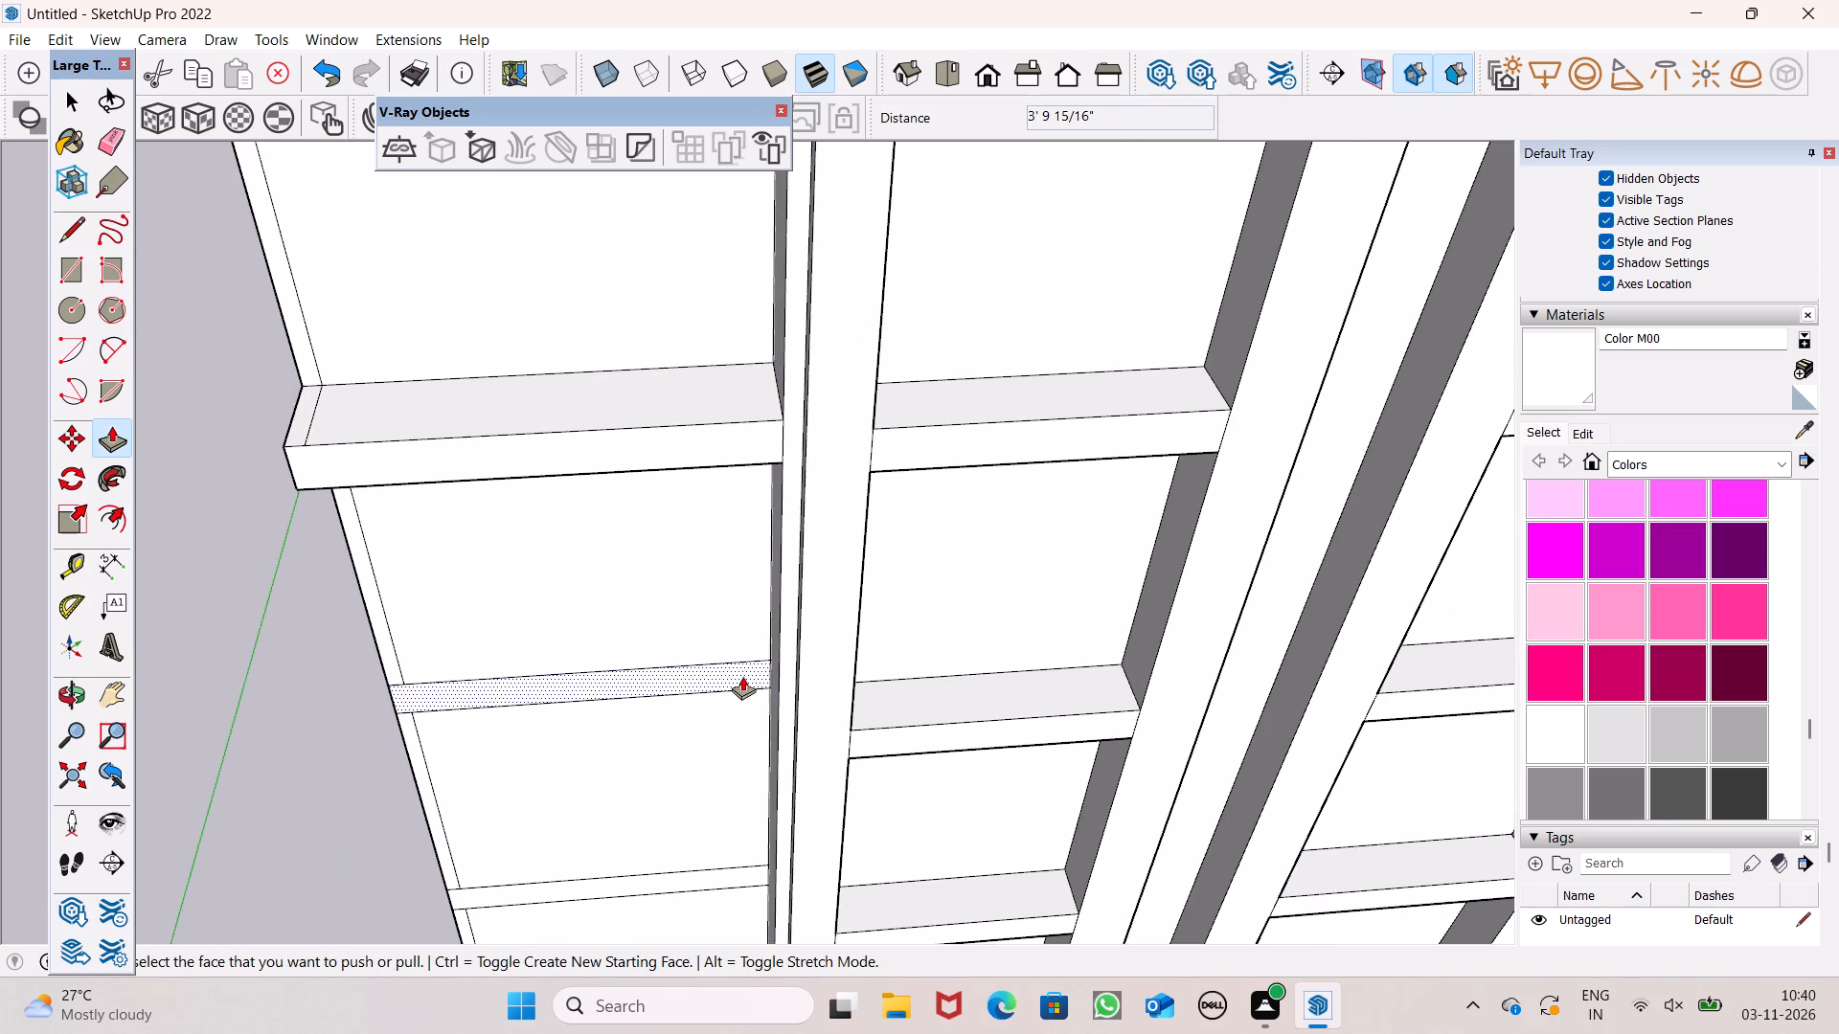
pyautogui.moveTo(742, 676); pyautogui.dragTo(782, 676)
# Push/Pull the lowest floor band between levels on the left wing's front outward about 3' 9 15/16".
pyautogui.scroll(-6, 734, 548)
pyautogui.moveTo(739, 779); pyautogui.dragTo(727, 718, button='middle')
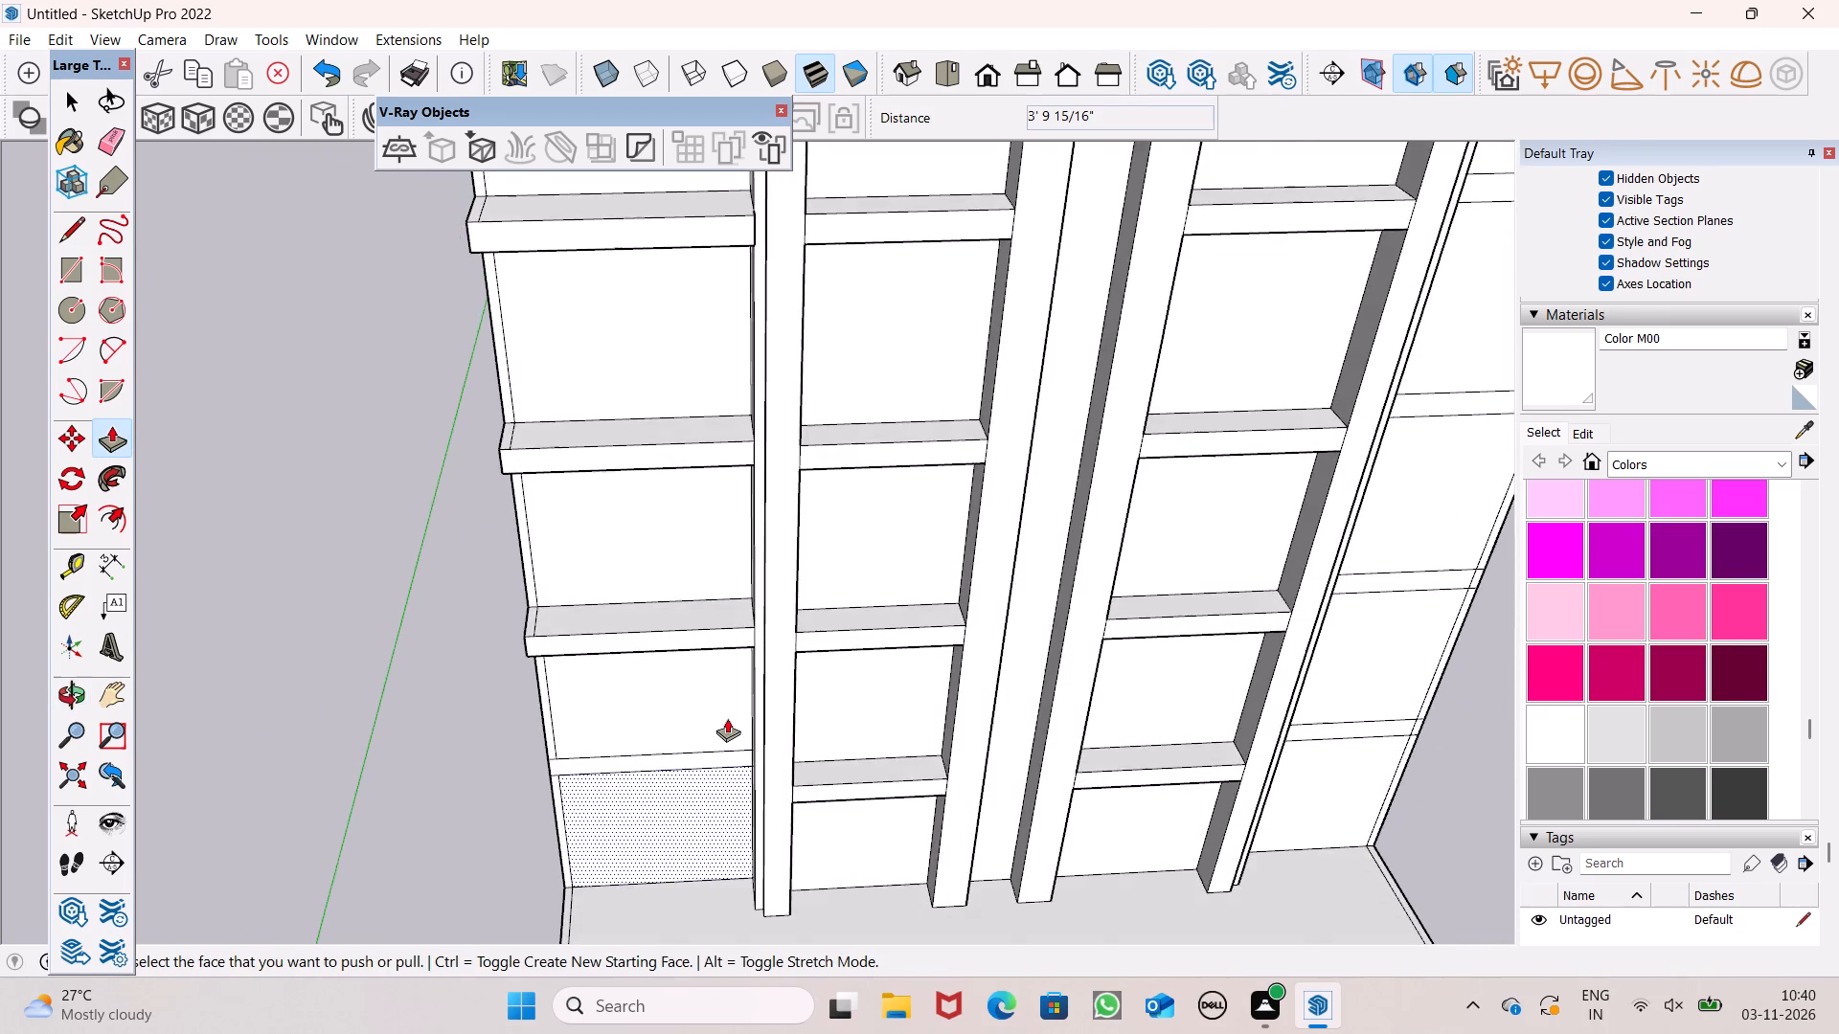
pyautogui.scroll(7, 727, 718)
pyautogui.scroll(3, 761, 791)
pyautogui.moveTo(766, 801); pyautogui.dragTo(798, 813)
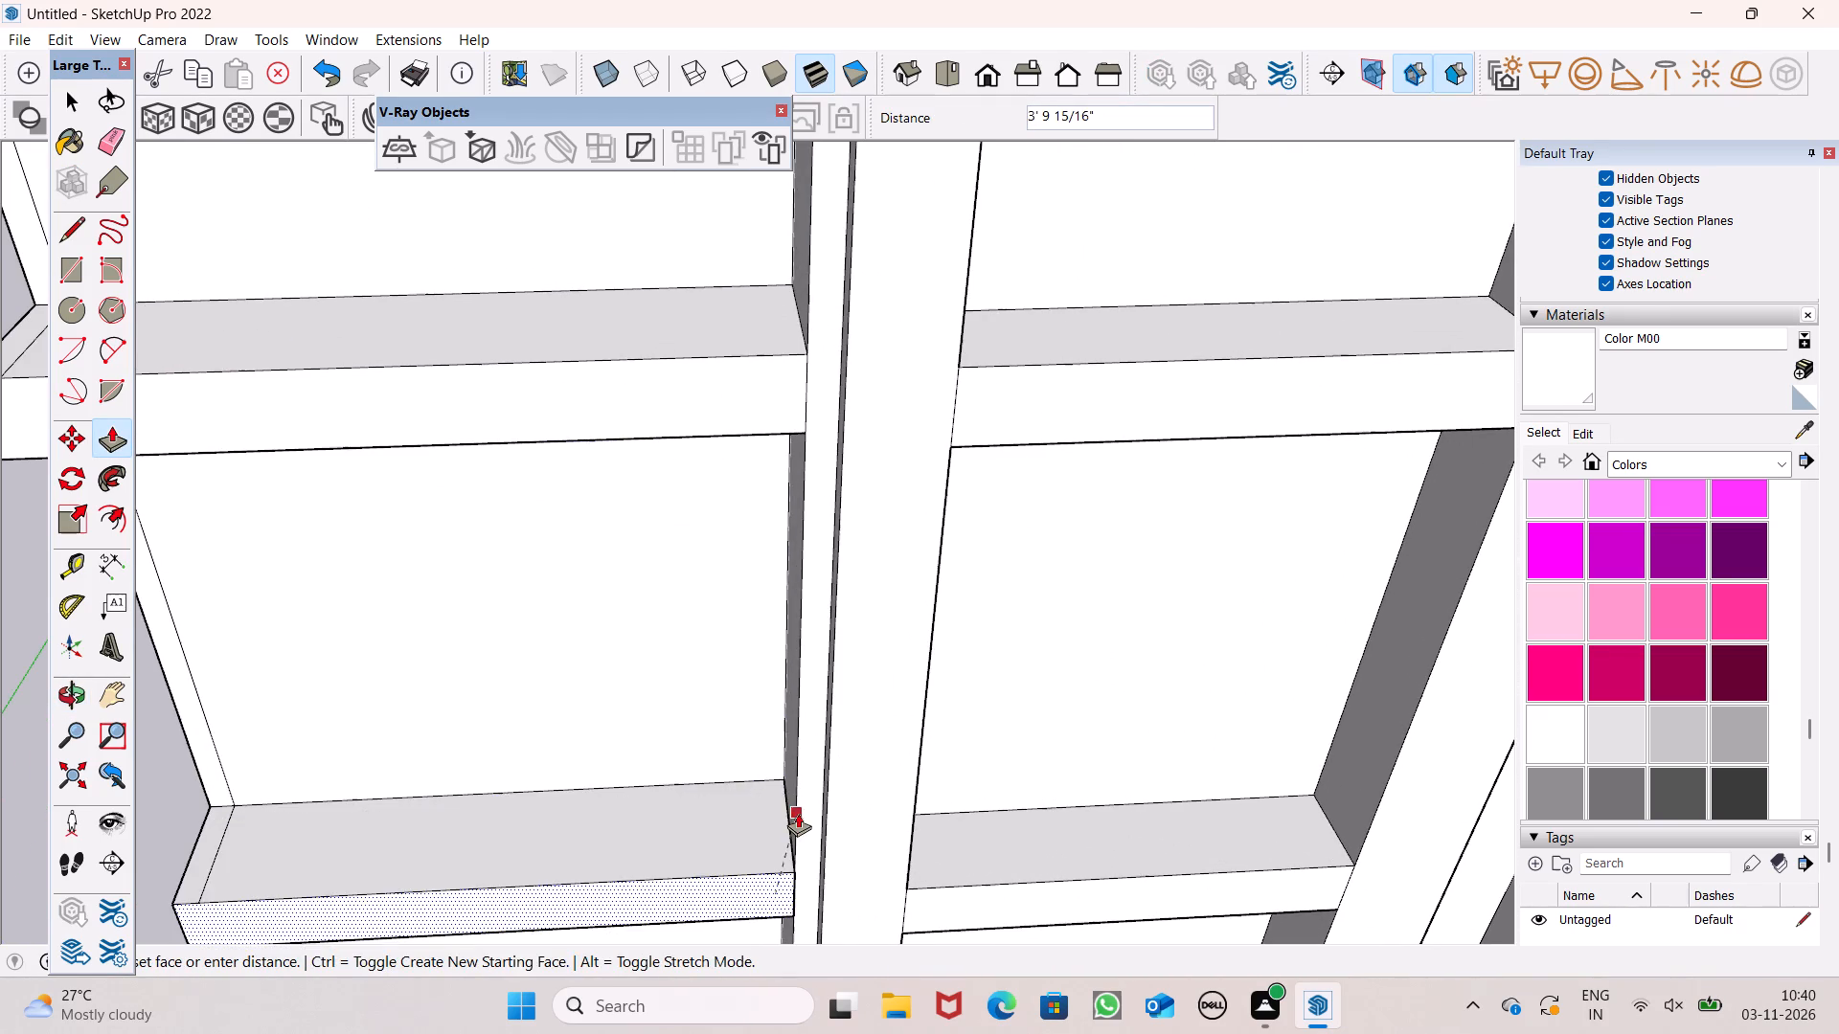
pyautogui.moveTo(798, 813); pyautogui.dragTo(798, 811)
# Examine the whole building with the left wing's projecting slabs from the front and from the right wing's side.
pyautogui.scroll(-11, 680, 601)
pyautogui.moveTo(687, 692); pyautogui.dragTo(550, 521, button='middle')
pyautogui.scroll(1, 710, 499)
pyautogui.scroll(-4, 584, 576)
pyautogui.scroll(-4, 468, 640)
pyautogui.scroll(-3, 674, 710)
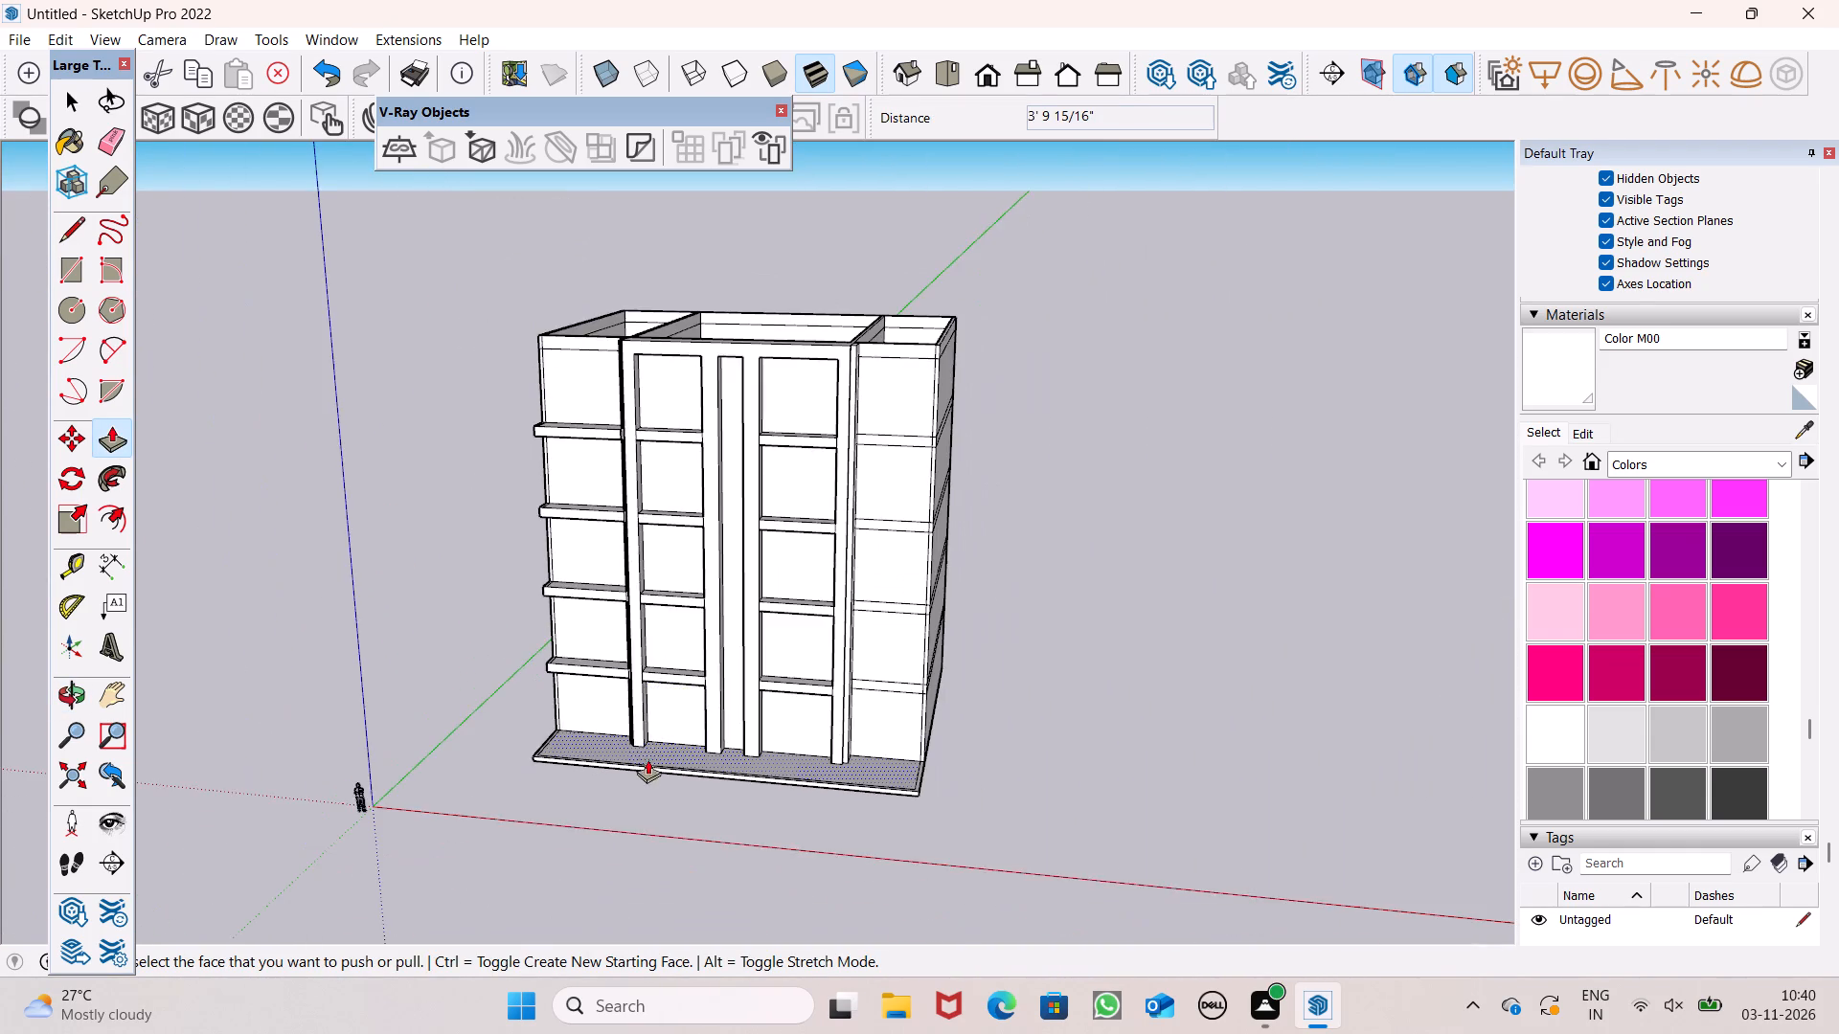
pyautogui.moveTo(647, 762); pyautogui.dragTo(828, 837, button='middle')
pyautogui.scroll(-5, 712, 702)
pyautogui.moveTo(807, 723); pyautogui.dragTo(666, 684, button='middle')
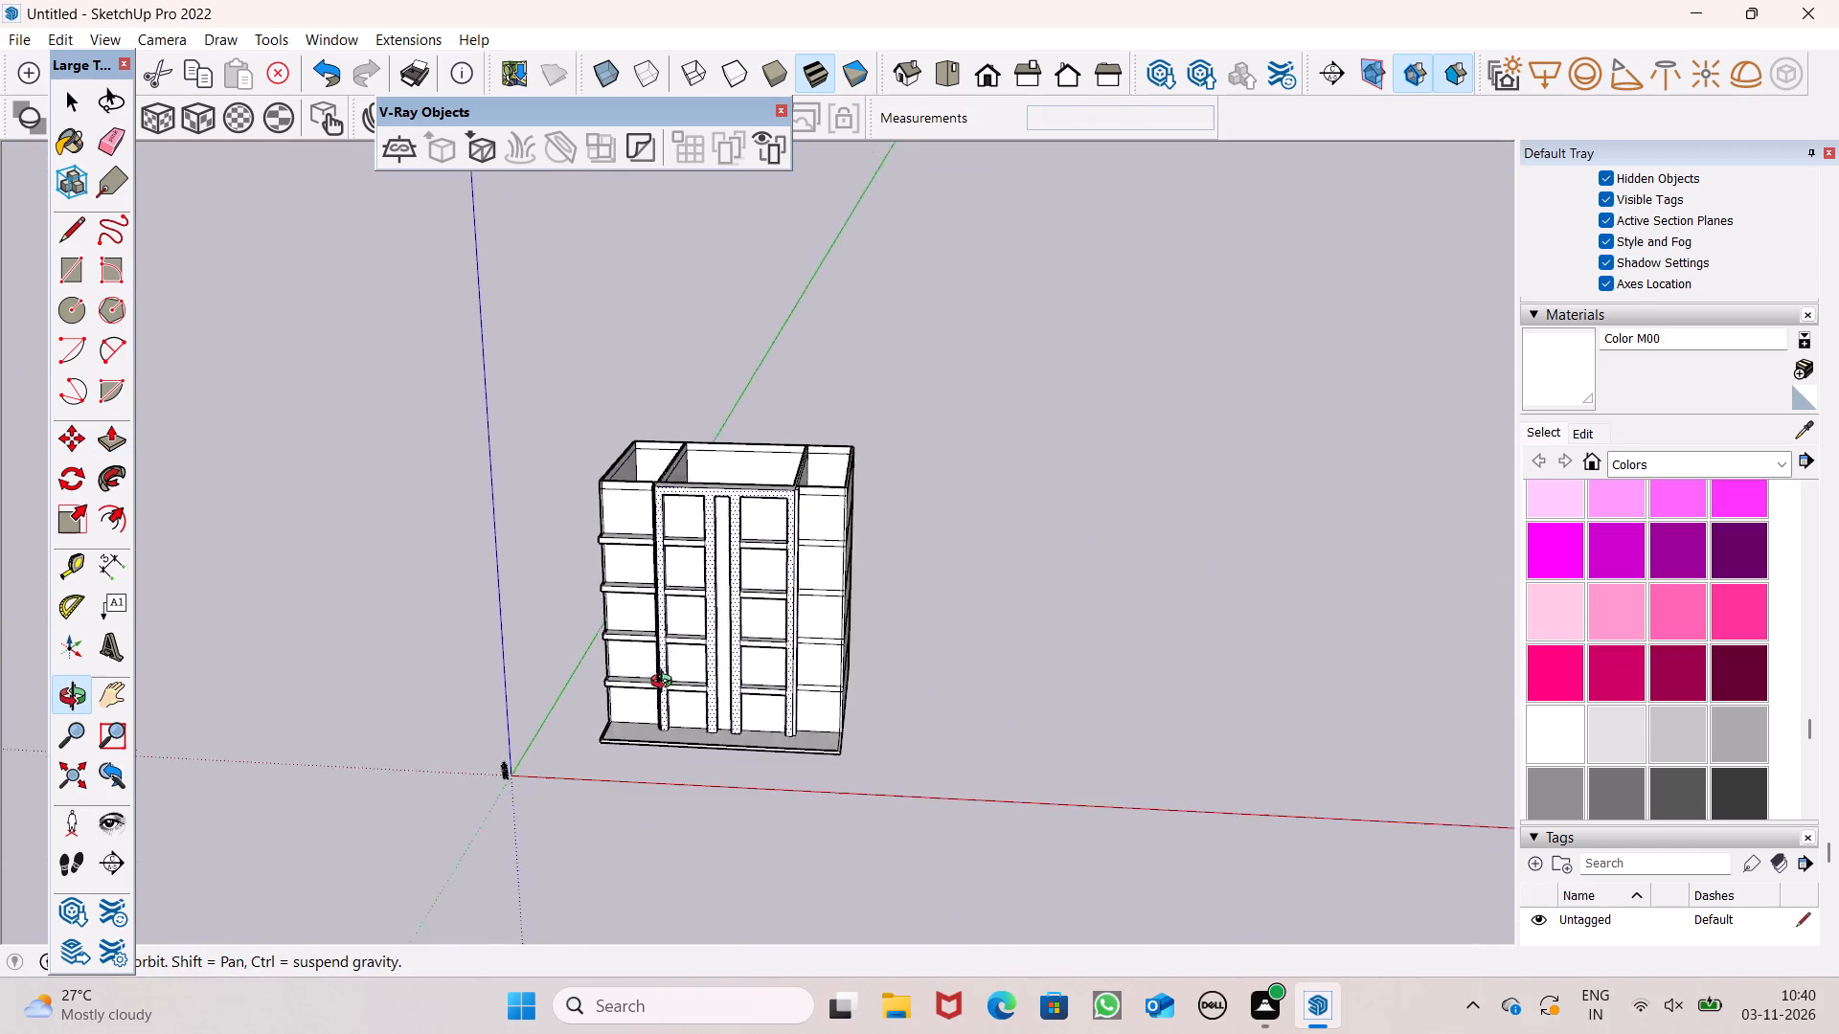
pyautogui.moveTo(666, 684); pyautogui.dragTo(626, 761, button='middle')
pyautogui.scroll(8, 697, 594)
pyautogui.moveTo(812, 624); pyautogui.dragTo(698, 694, button='middle')
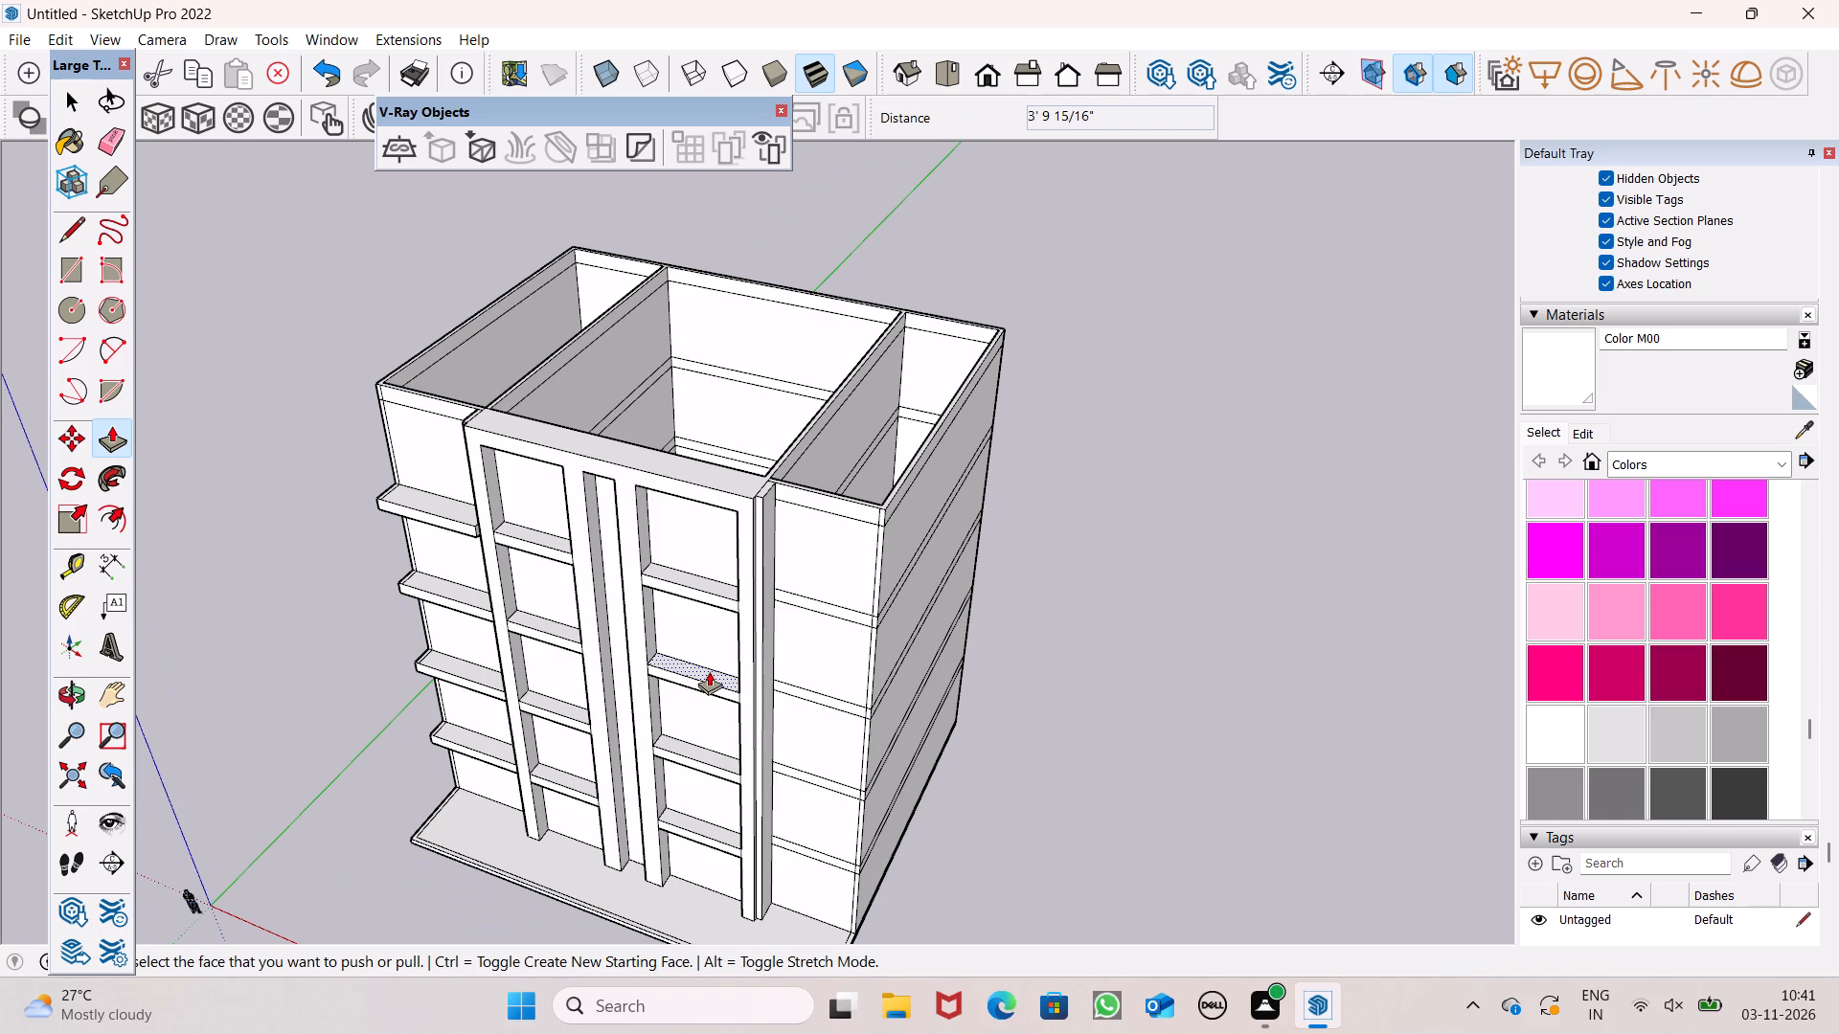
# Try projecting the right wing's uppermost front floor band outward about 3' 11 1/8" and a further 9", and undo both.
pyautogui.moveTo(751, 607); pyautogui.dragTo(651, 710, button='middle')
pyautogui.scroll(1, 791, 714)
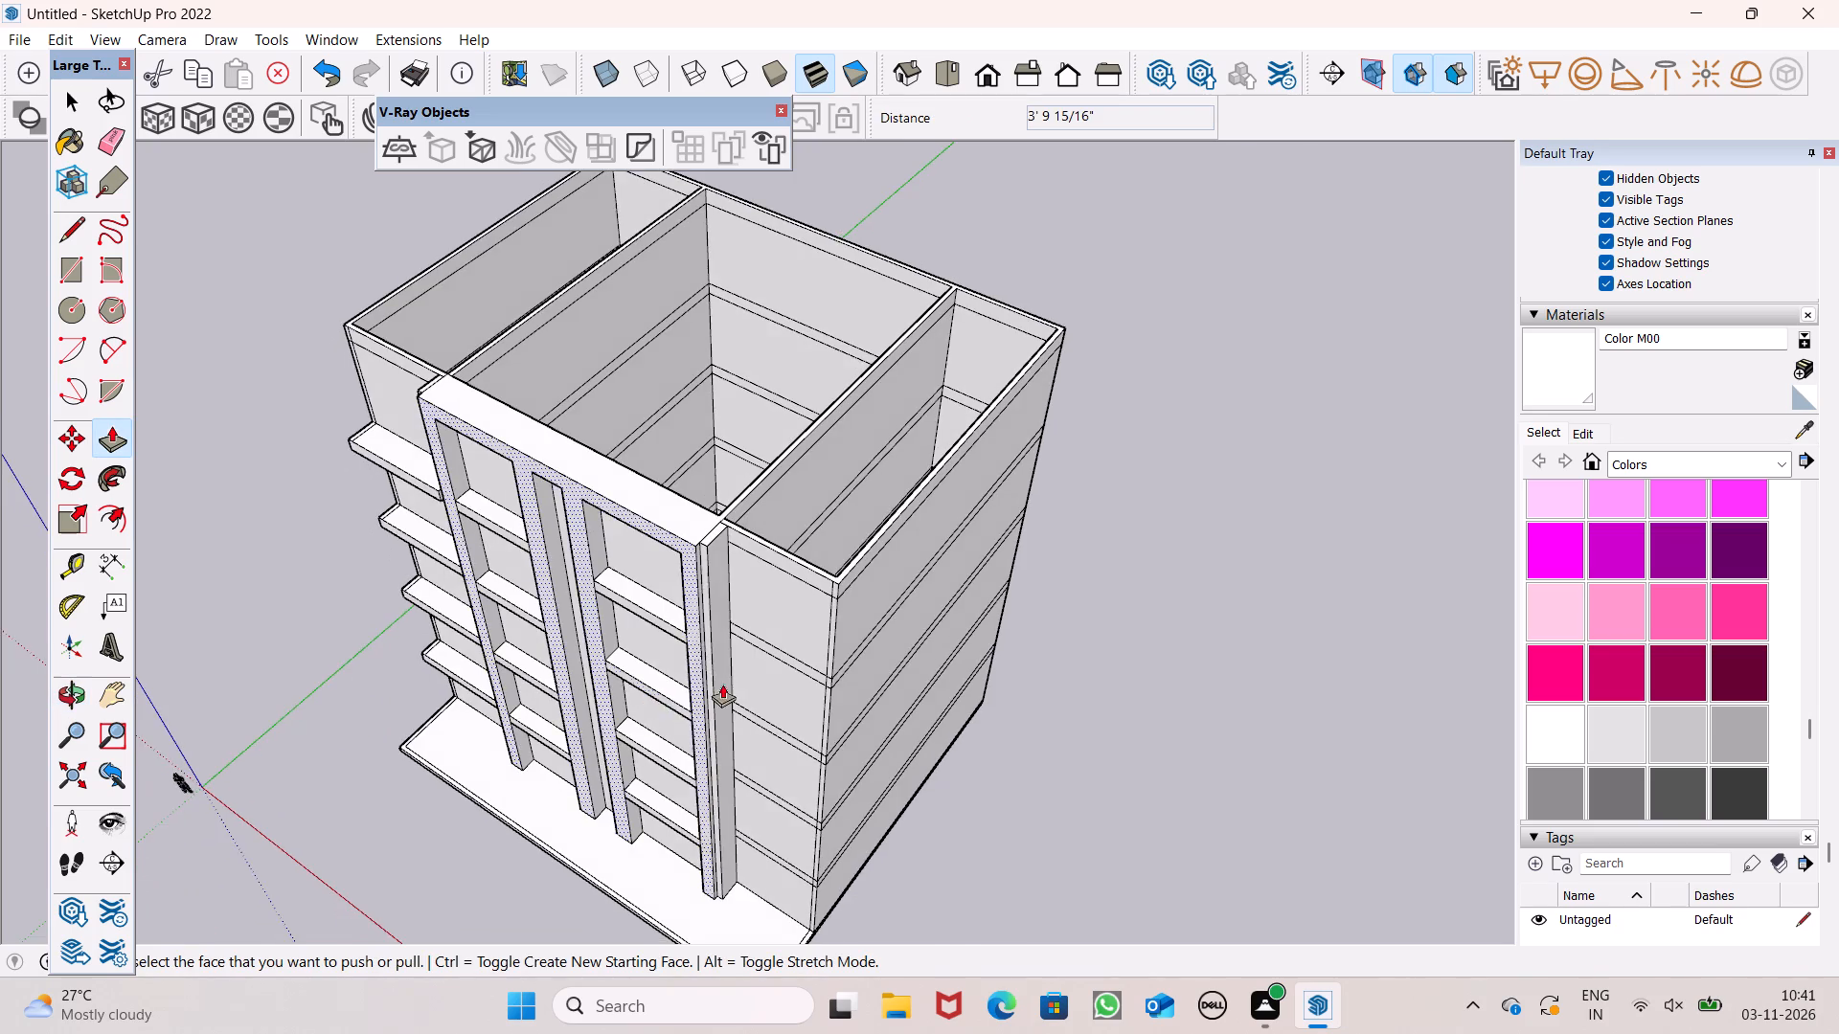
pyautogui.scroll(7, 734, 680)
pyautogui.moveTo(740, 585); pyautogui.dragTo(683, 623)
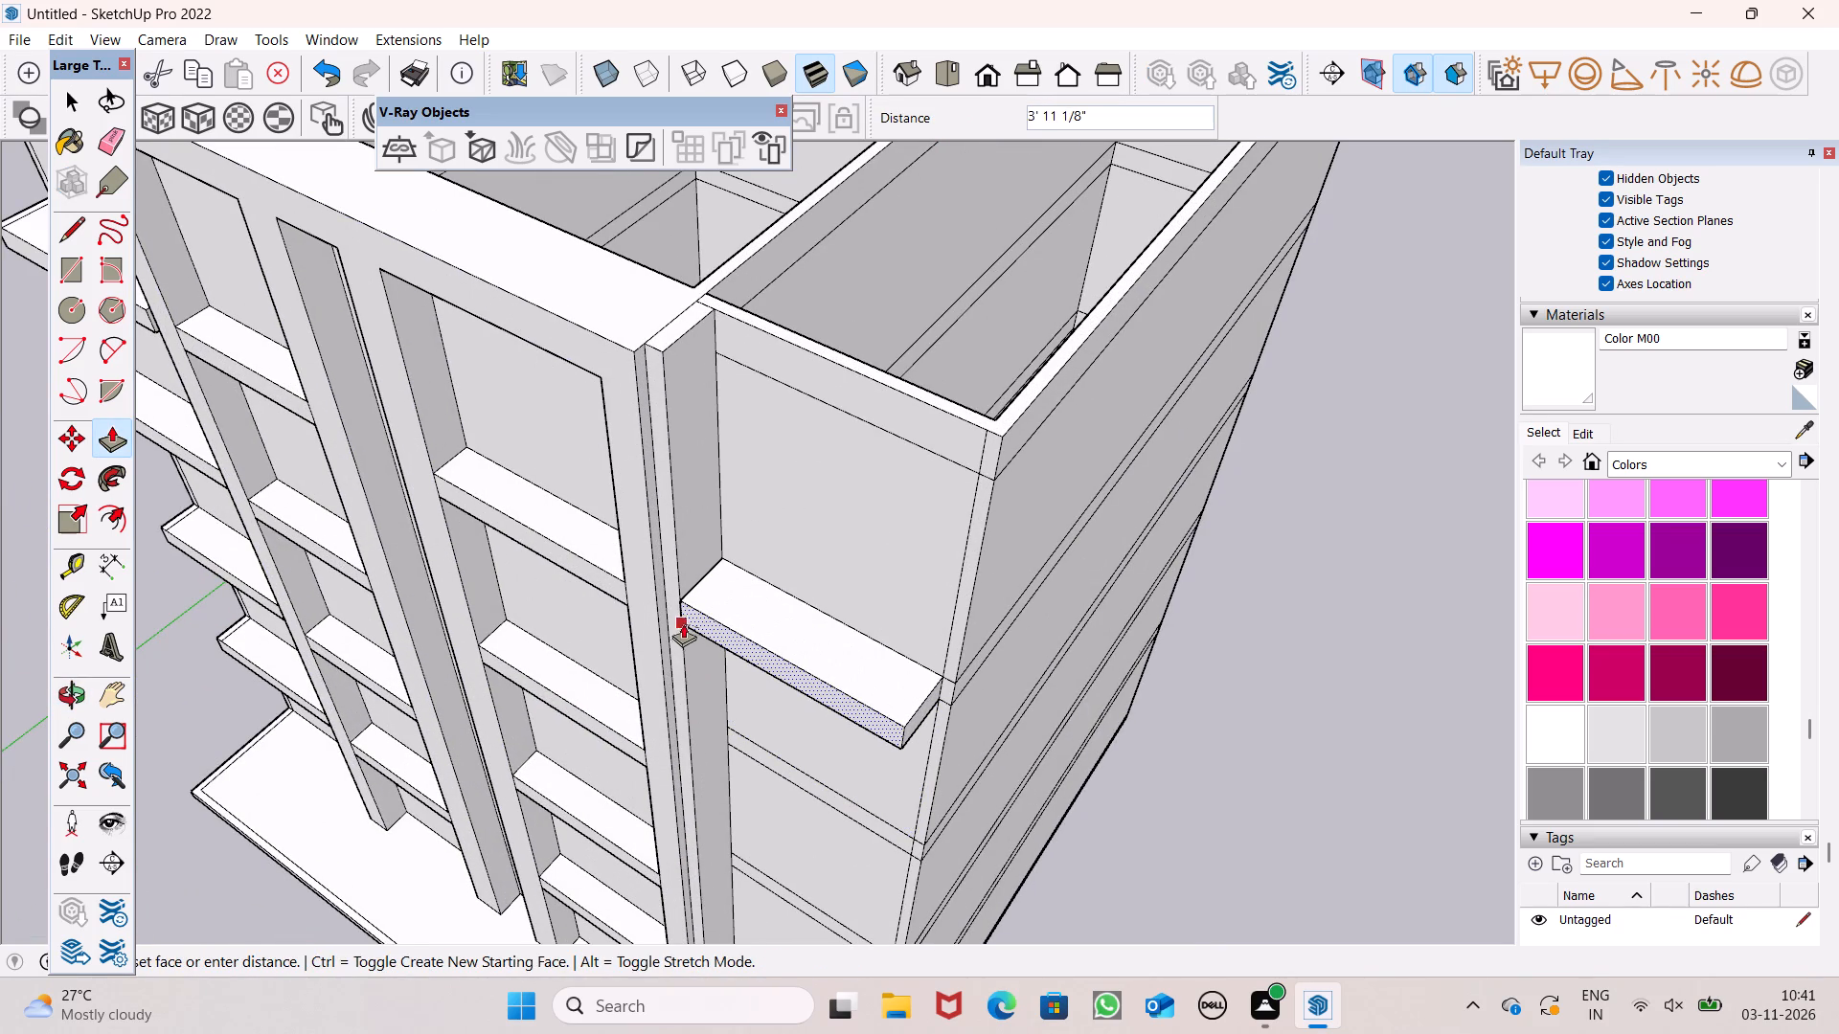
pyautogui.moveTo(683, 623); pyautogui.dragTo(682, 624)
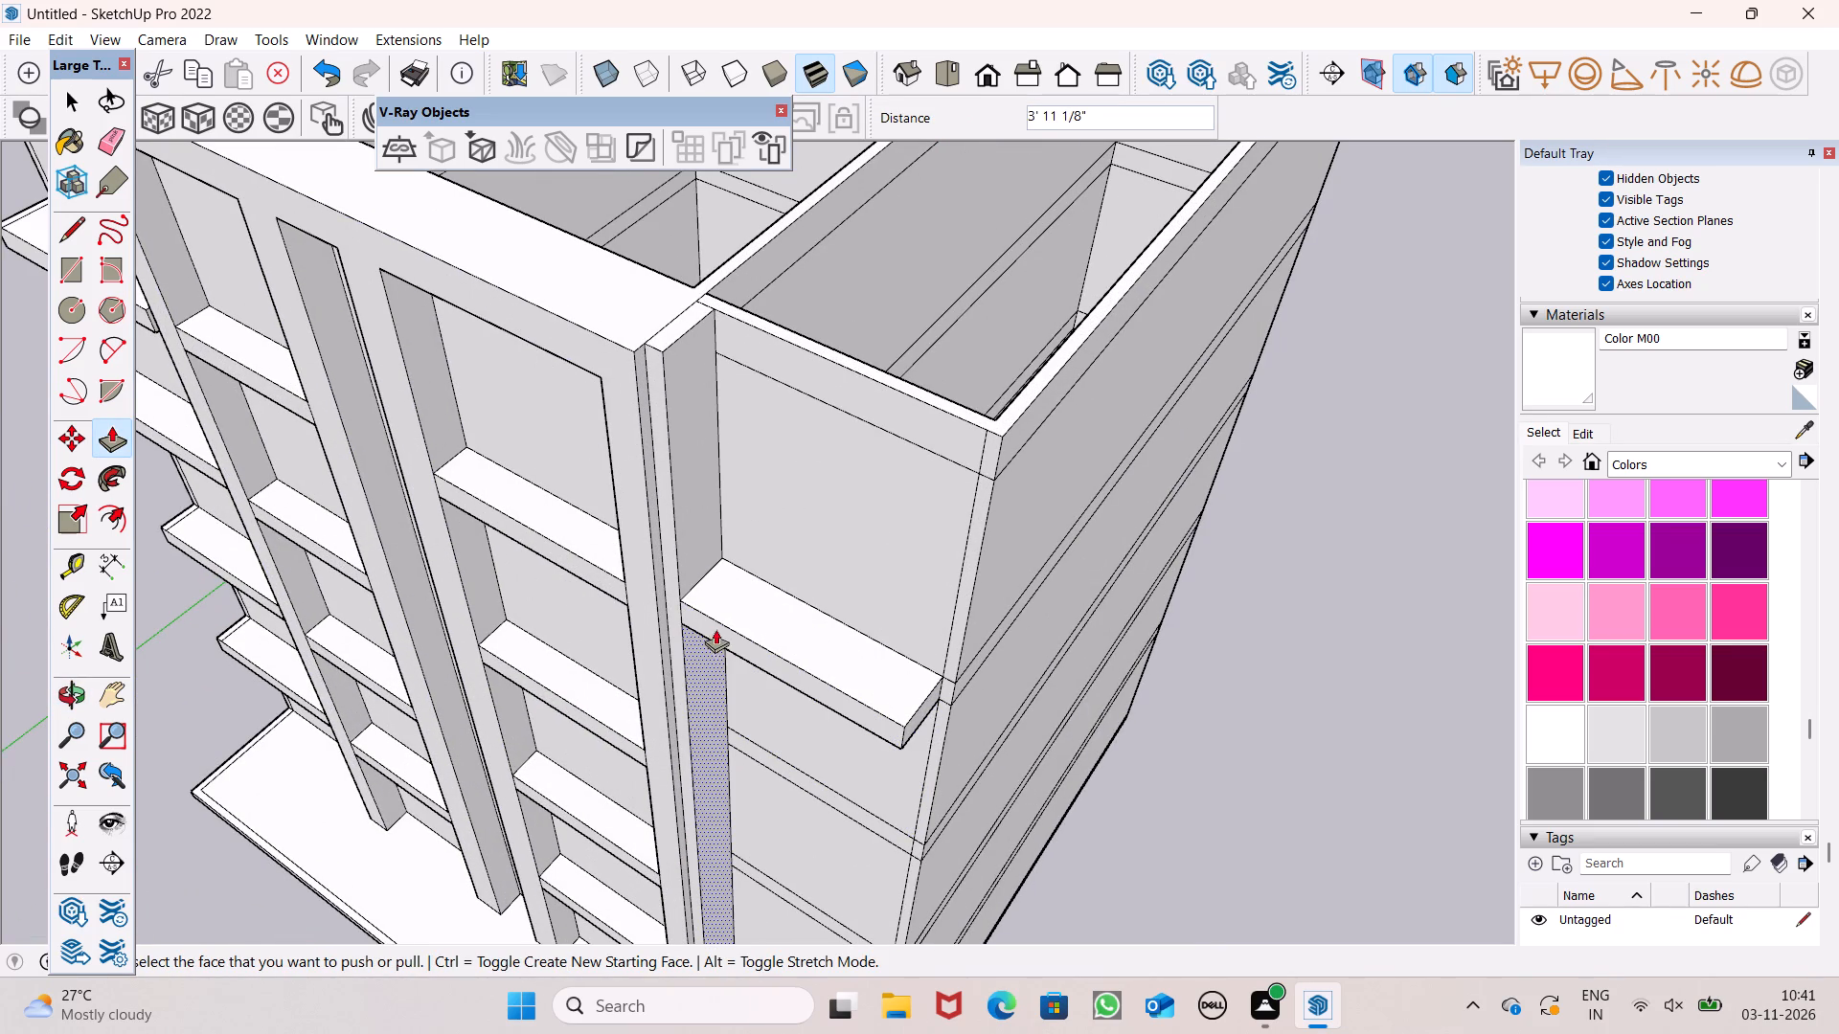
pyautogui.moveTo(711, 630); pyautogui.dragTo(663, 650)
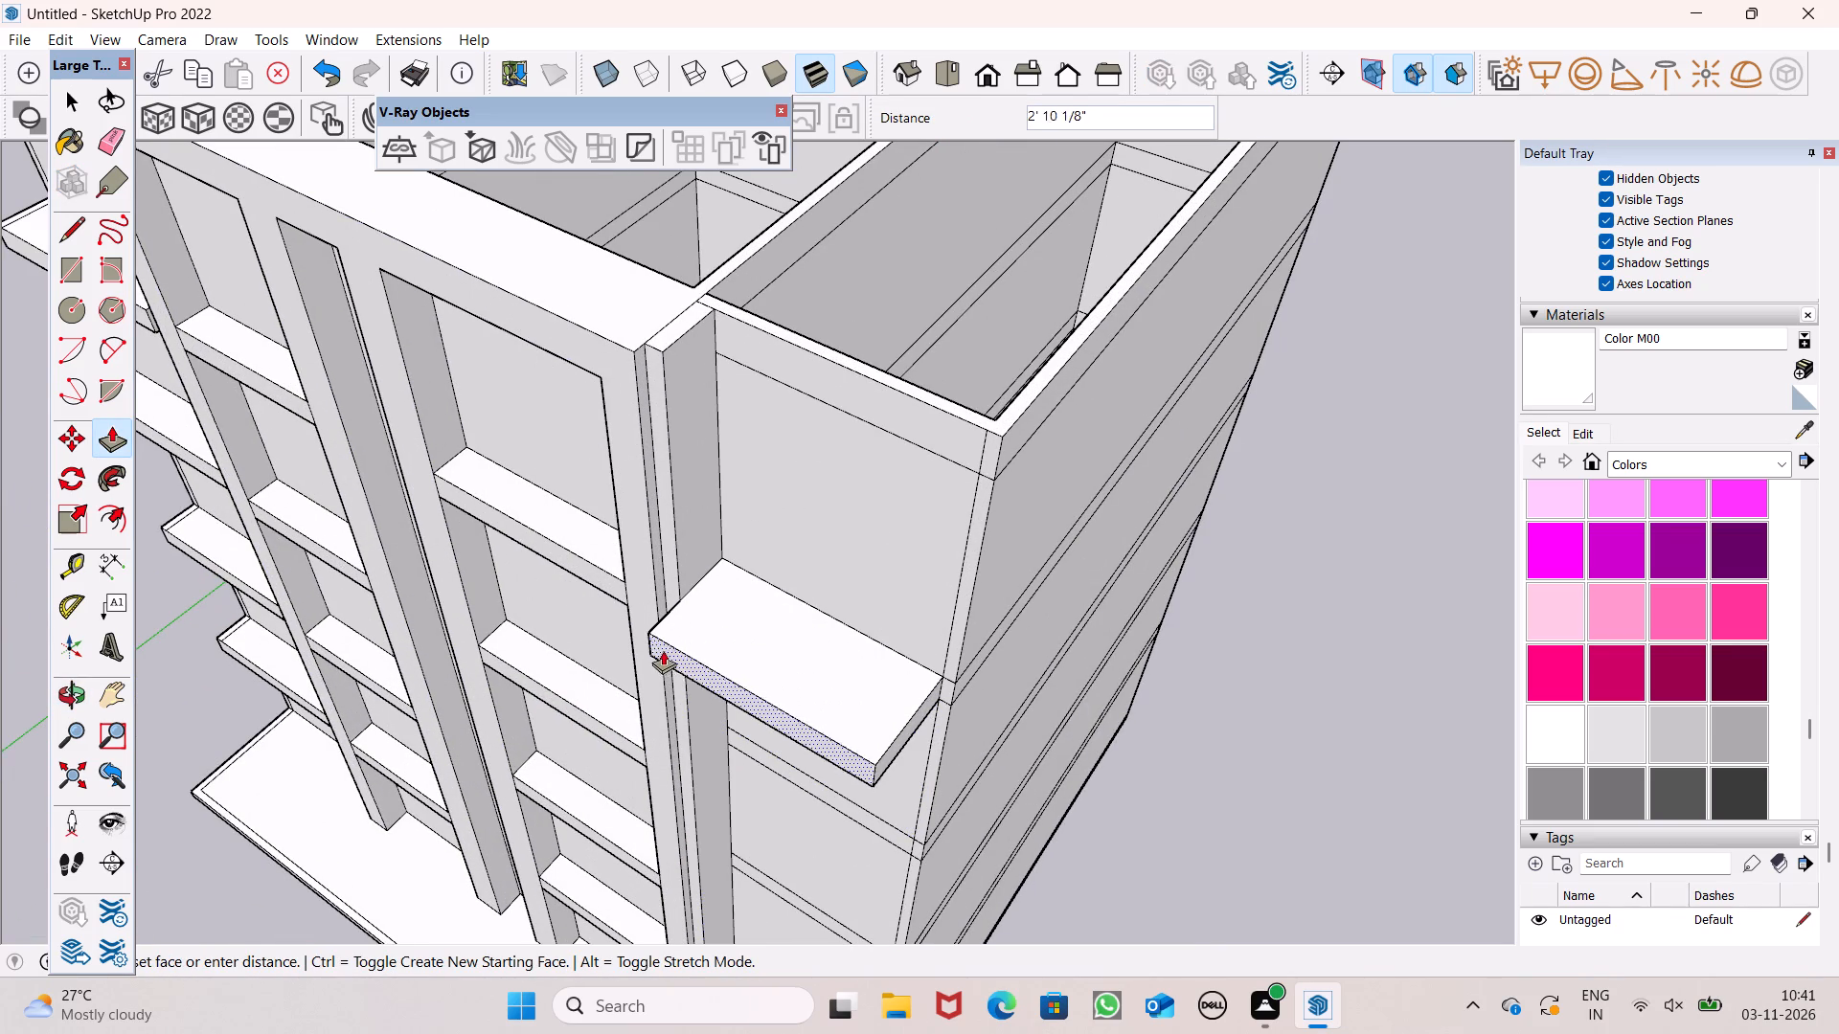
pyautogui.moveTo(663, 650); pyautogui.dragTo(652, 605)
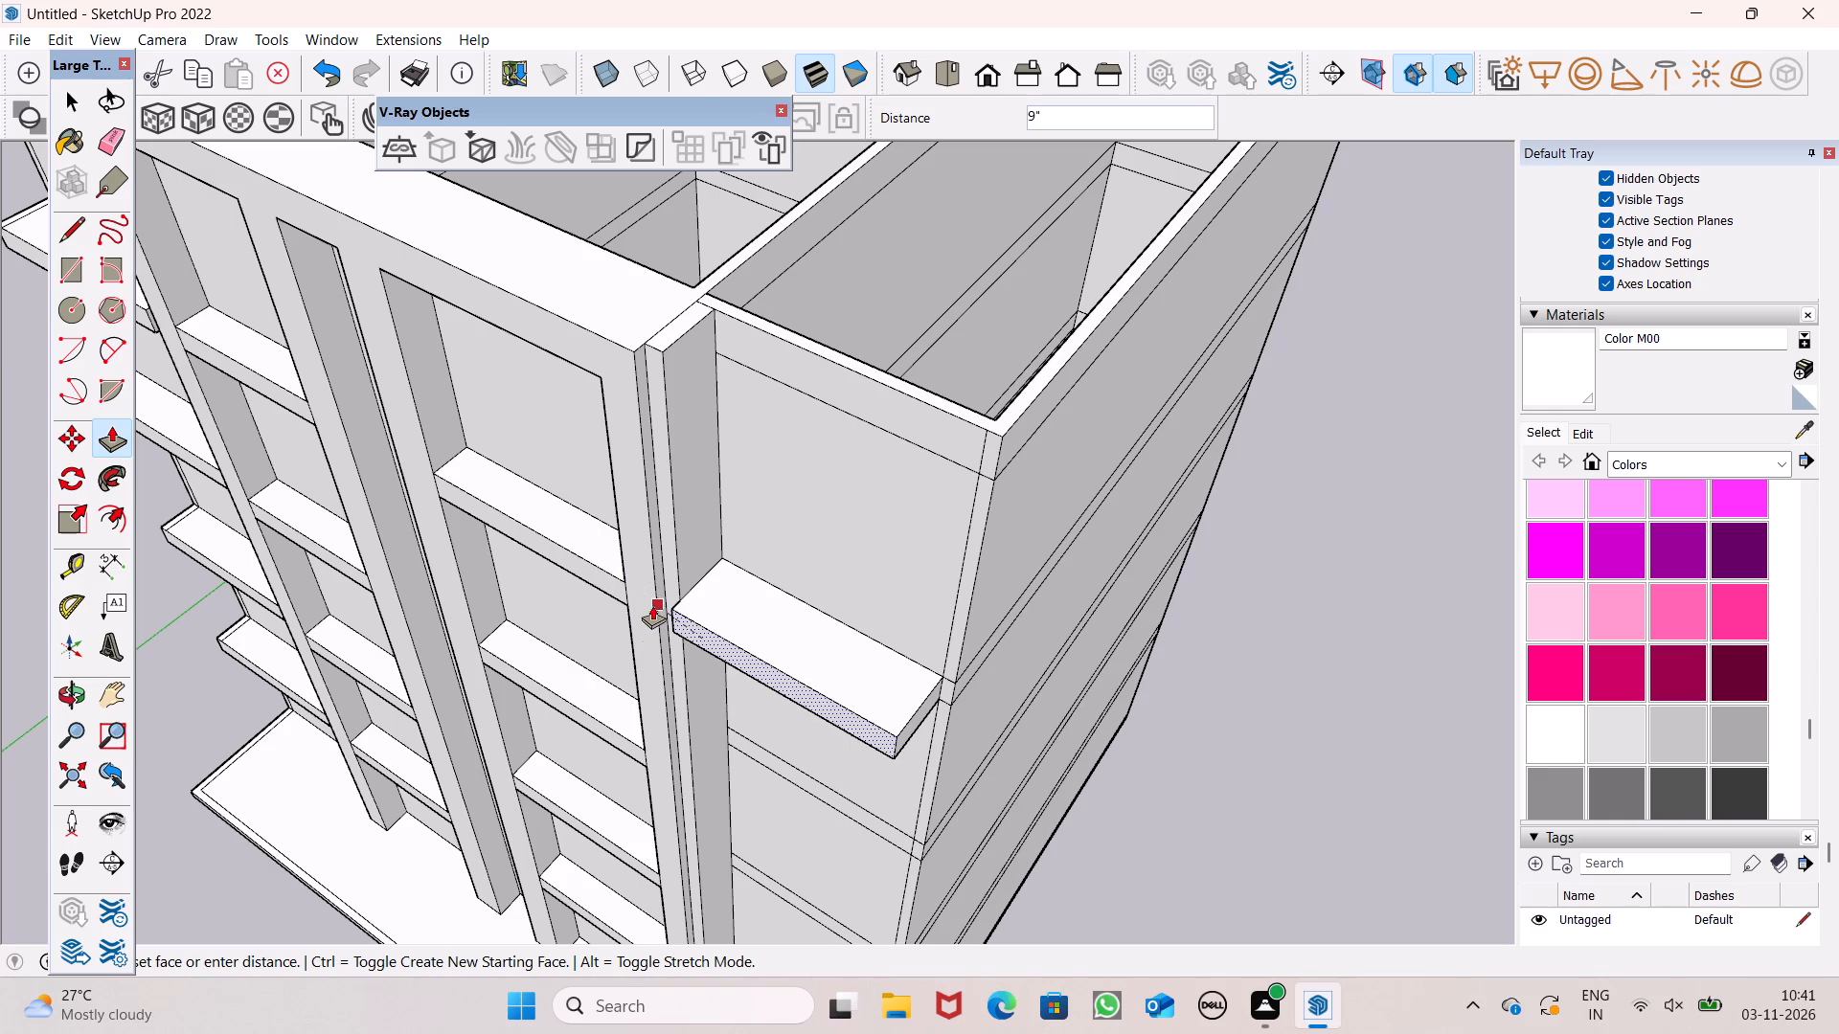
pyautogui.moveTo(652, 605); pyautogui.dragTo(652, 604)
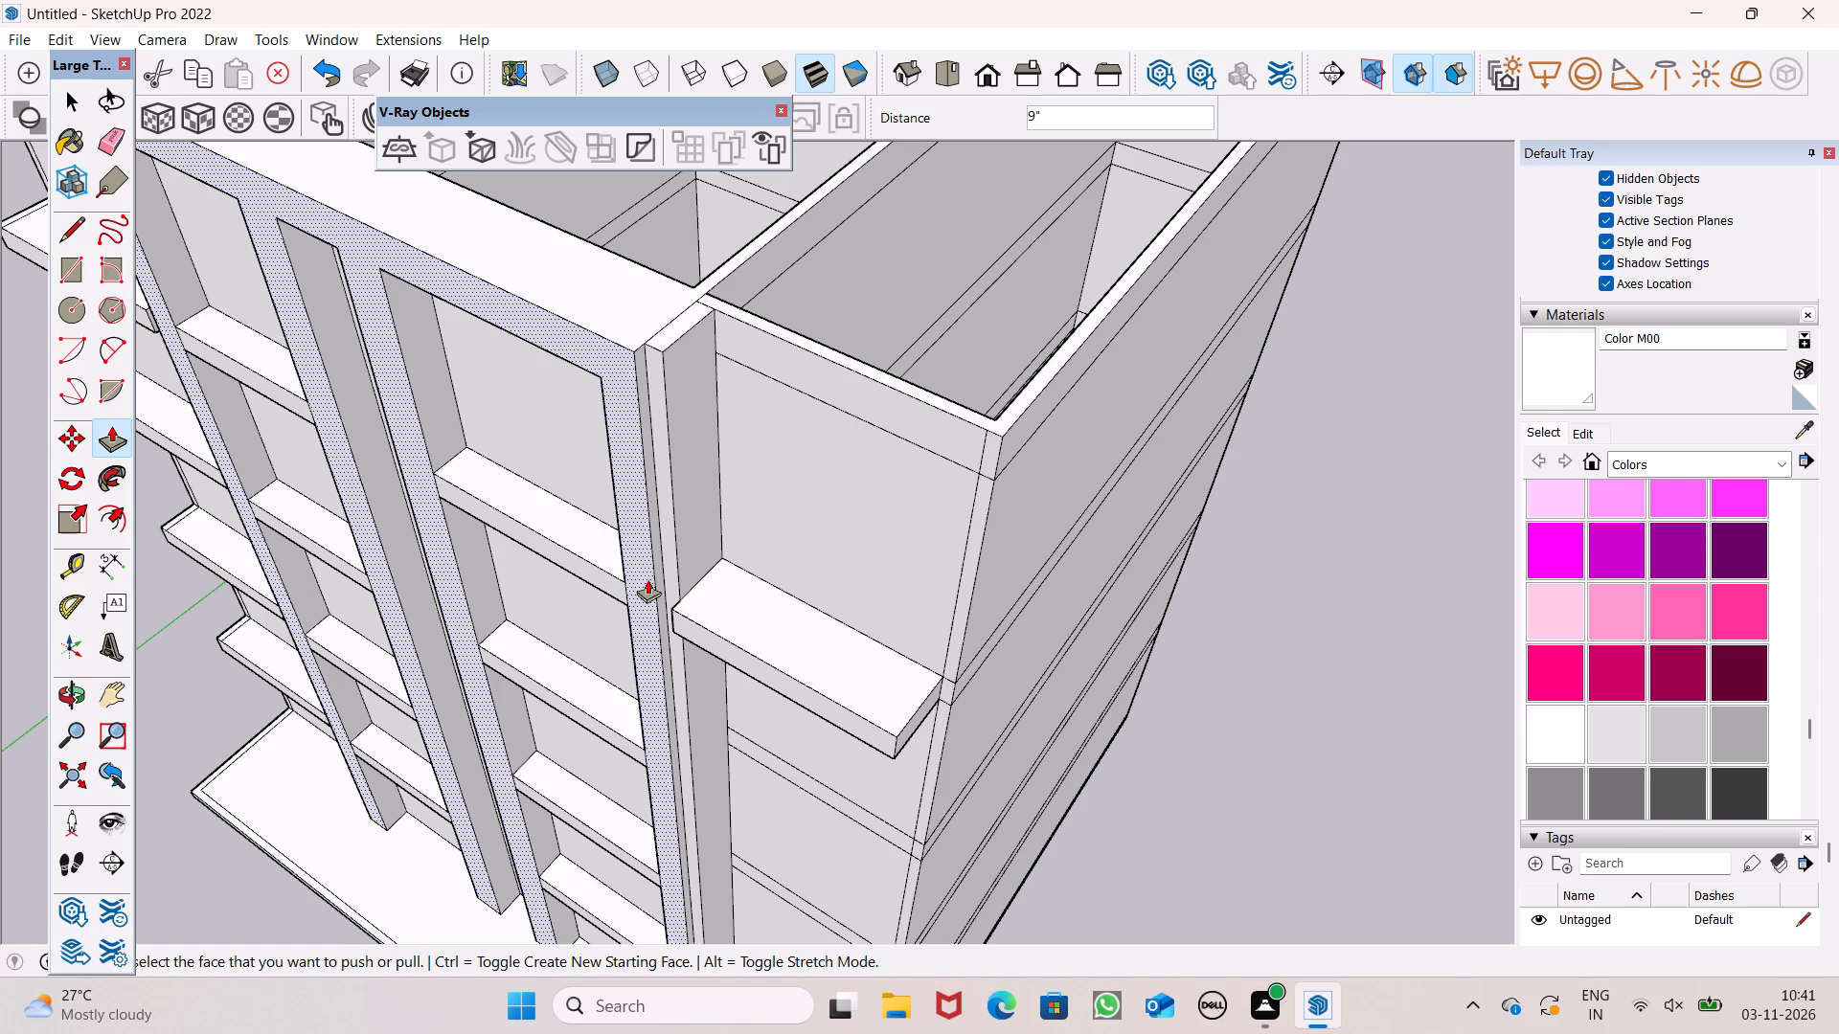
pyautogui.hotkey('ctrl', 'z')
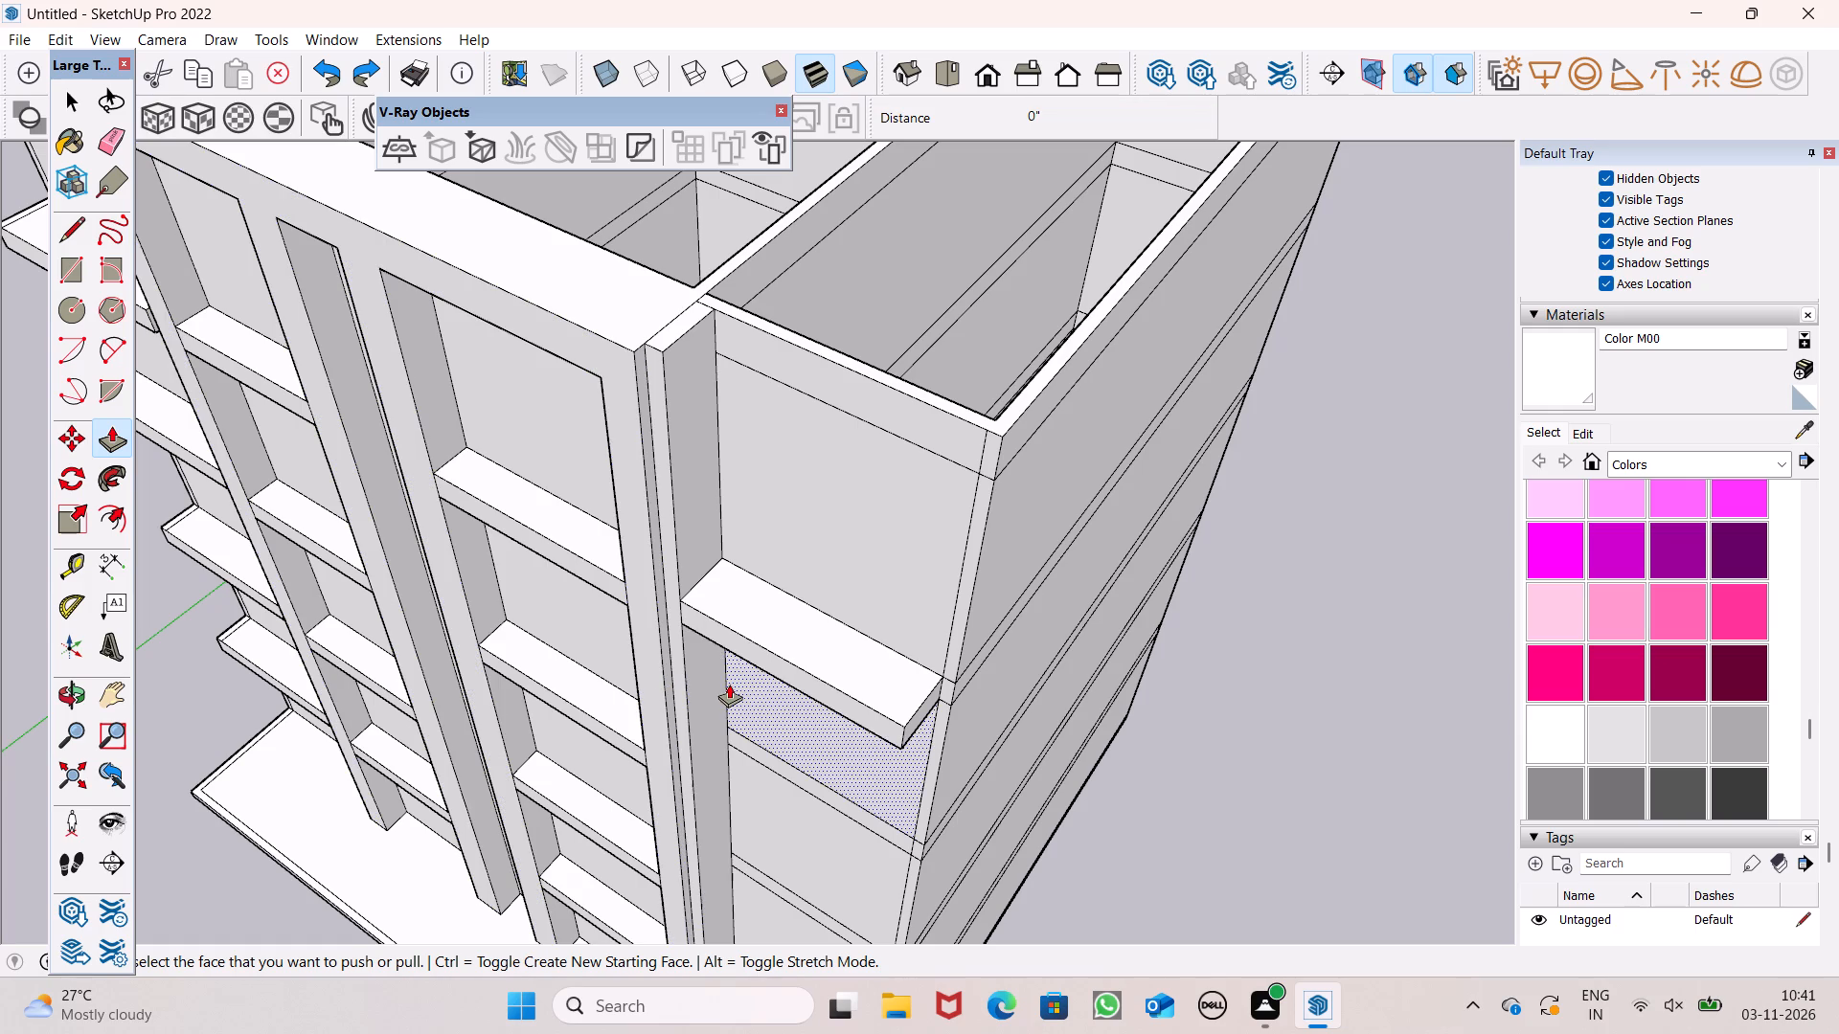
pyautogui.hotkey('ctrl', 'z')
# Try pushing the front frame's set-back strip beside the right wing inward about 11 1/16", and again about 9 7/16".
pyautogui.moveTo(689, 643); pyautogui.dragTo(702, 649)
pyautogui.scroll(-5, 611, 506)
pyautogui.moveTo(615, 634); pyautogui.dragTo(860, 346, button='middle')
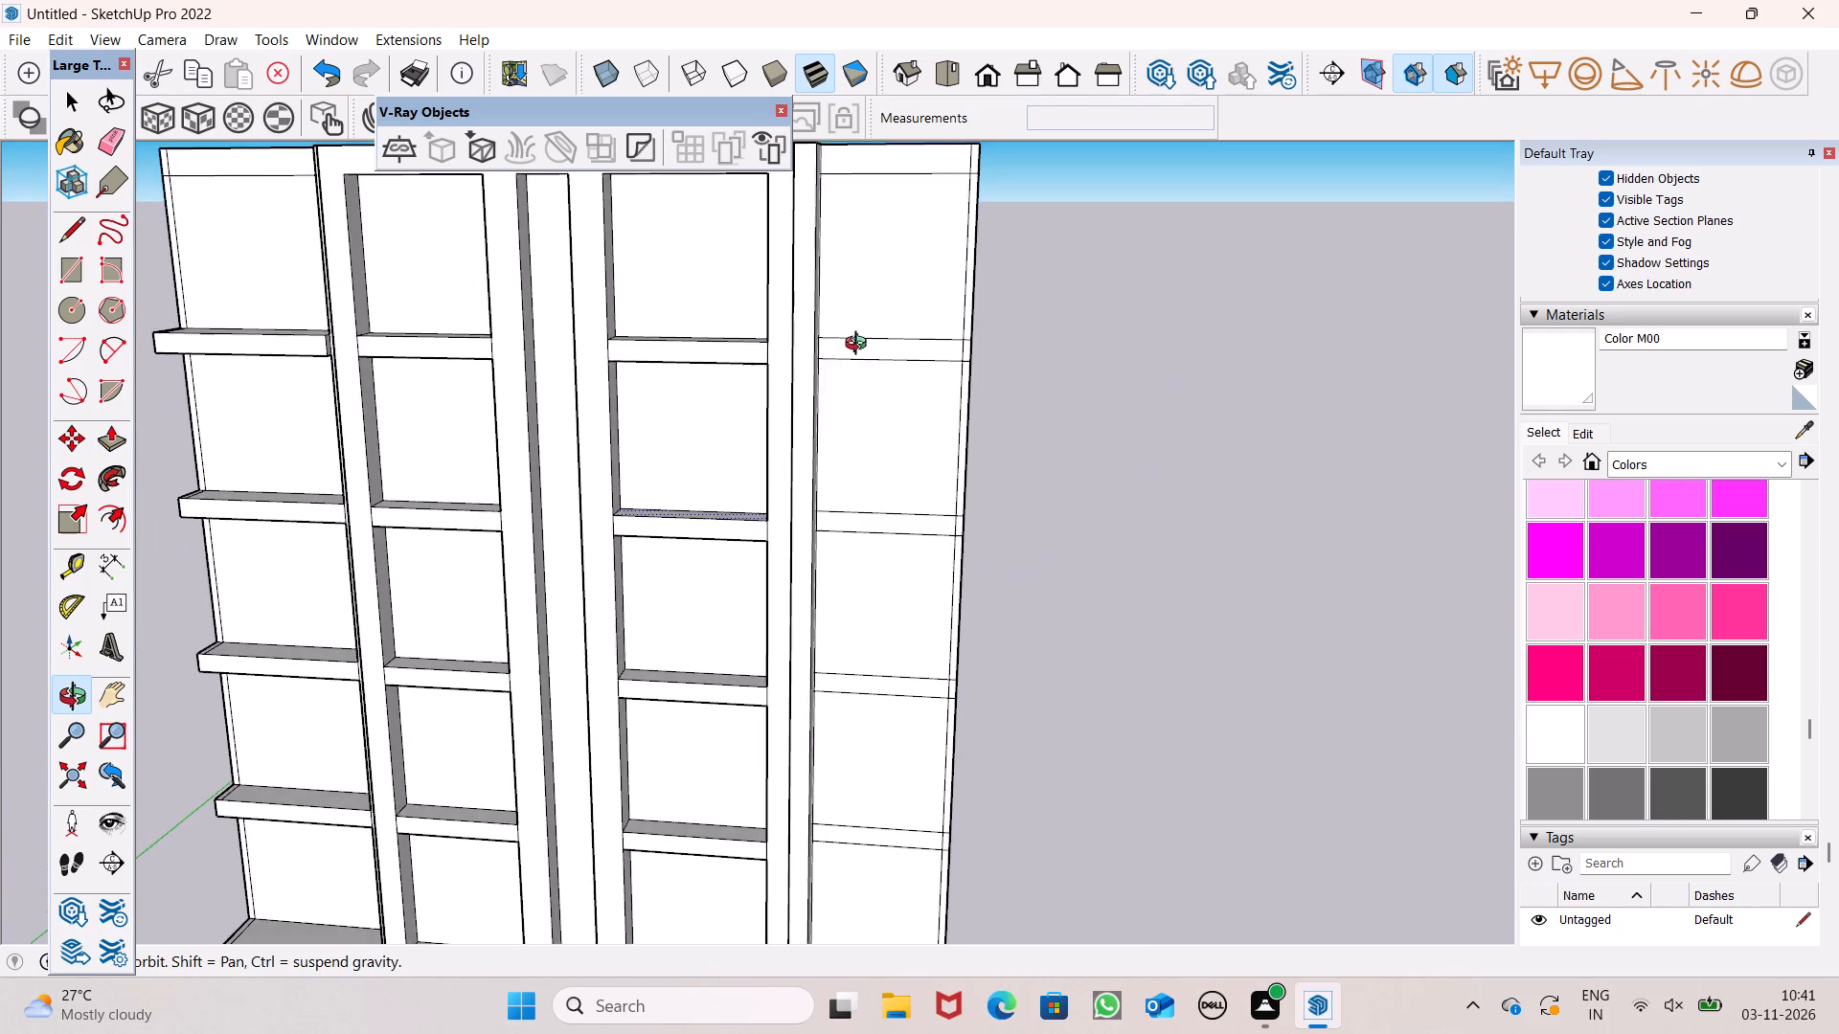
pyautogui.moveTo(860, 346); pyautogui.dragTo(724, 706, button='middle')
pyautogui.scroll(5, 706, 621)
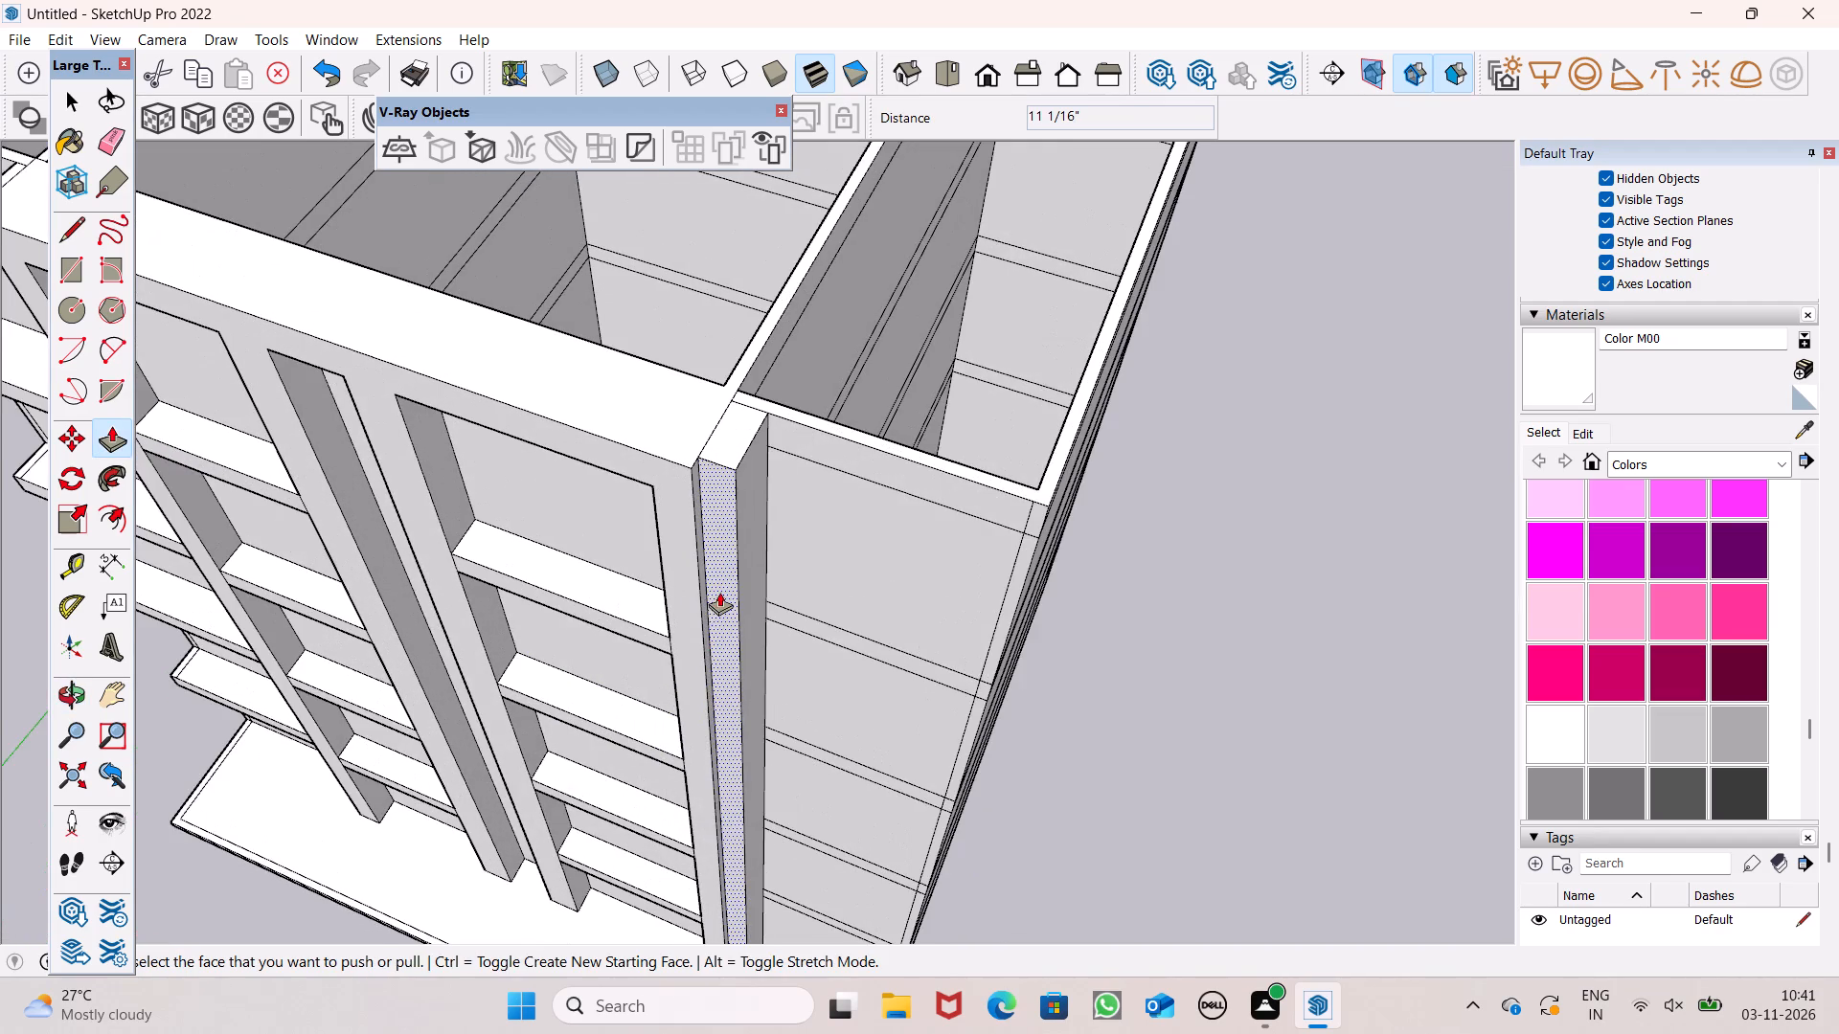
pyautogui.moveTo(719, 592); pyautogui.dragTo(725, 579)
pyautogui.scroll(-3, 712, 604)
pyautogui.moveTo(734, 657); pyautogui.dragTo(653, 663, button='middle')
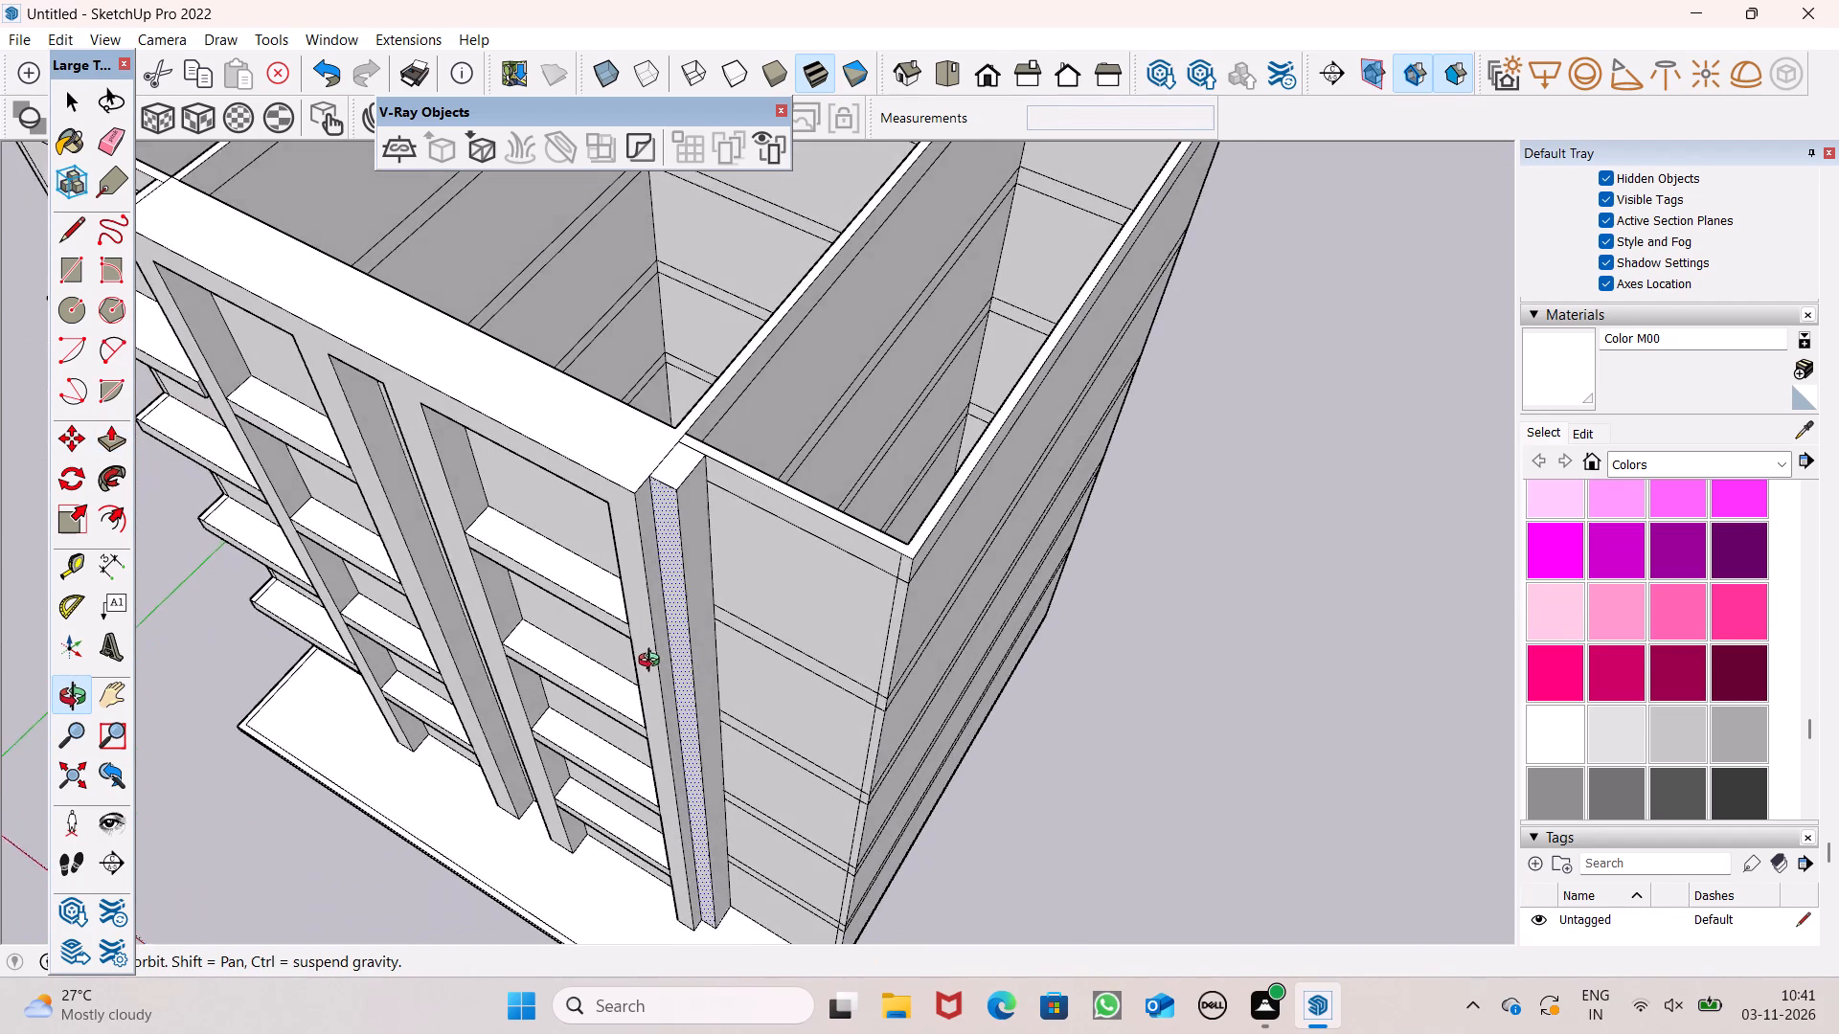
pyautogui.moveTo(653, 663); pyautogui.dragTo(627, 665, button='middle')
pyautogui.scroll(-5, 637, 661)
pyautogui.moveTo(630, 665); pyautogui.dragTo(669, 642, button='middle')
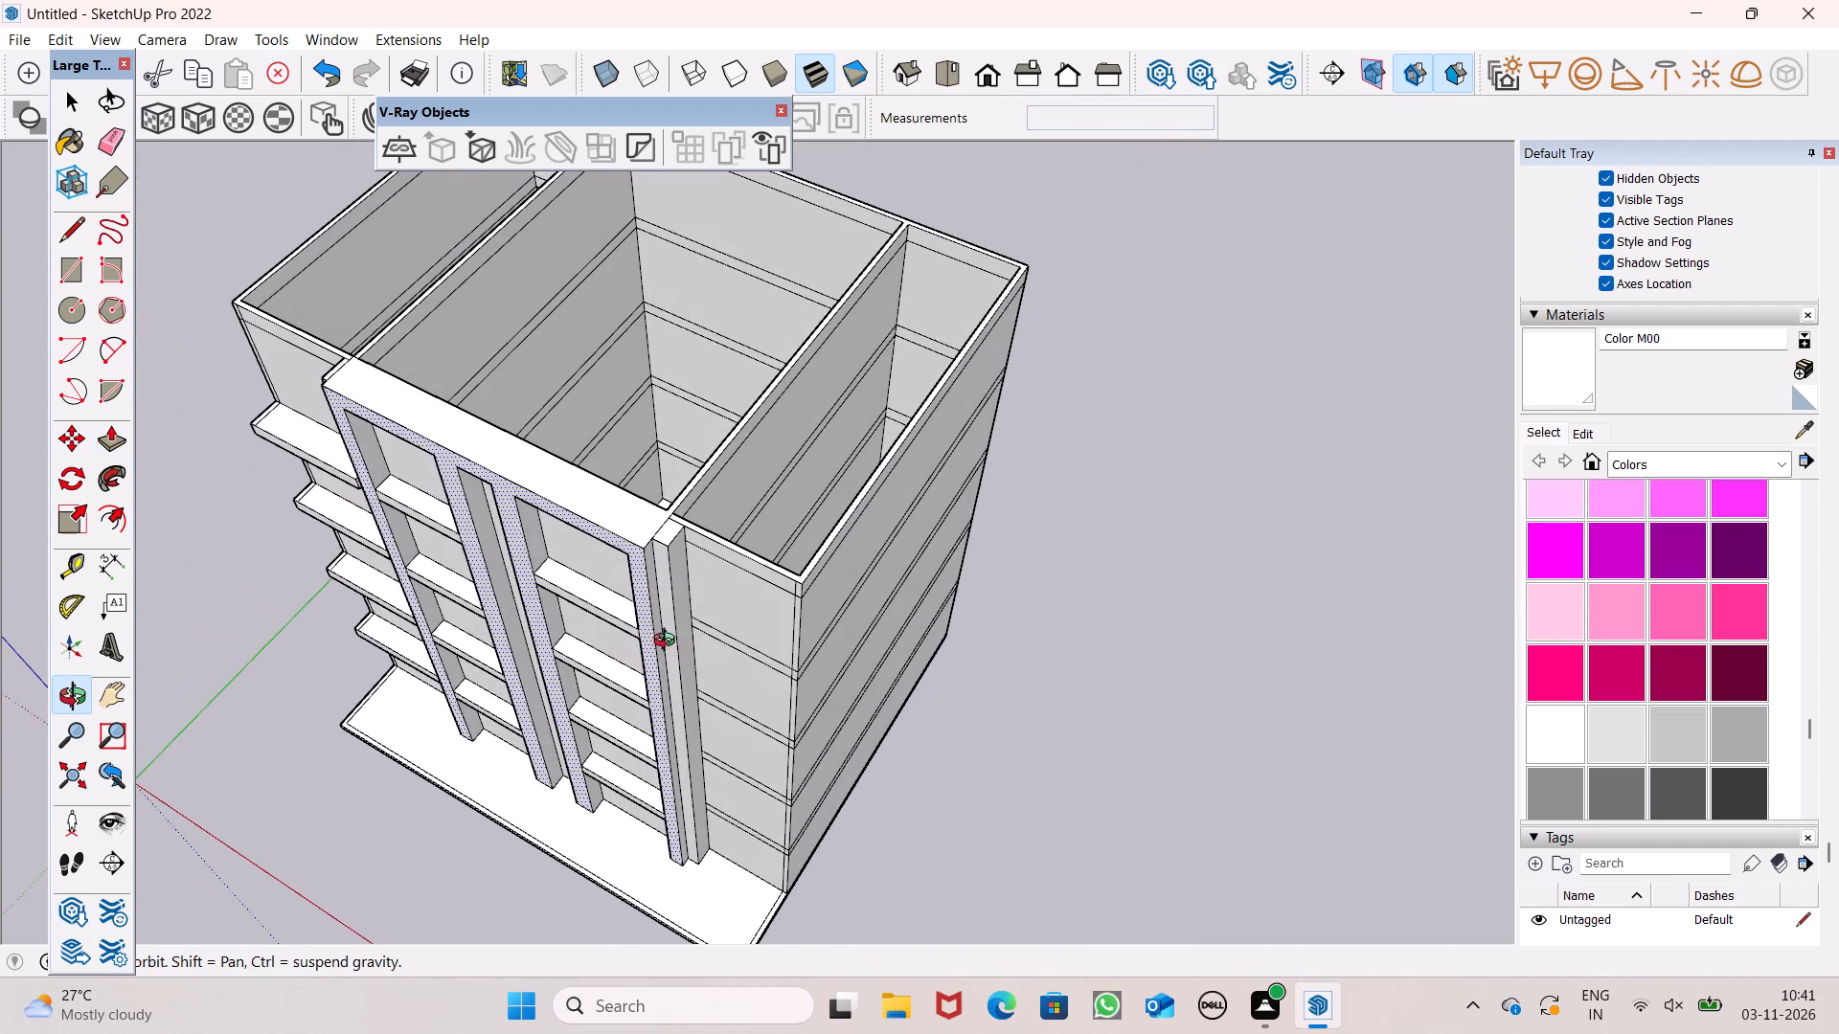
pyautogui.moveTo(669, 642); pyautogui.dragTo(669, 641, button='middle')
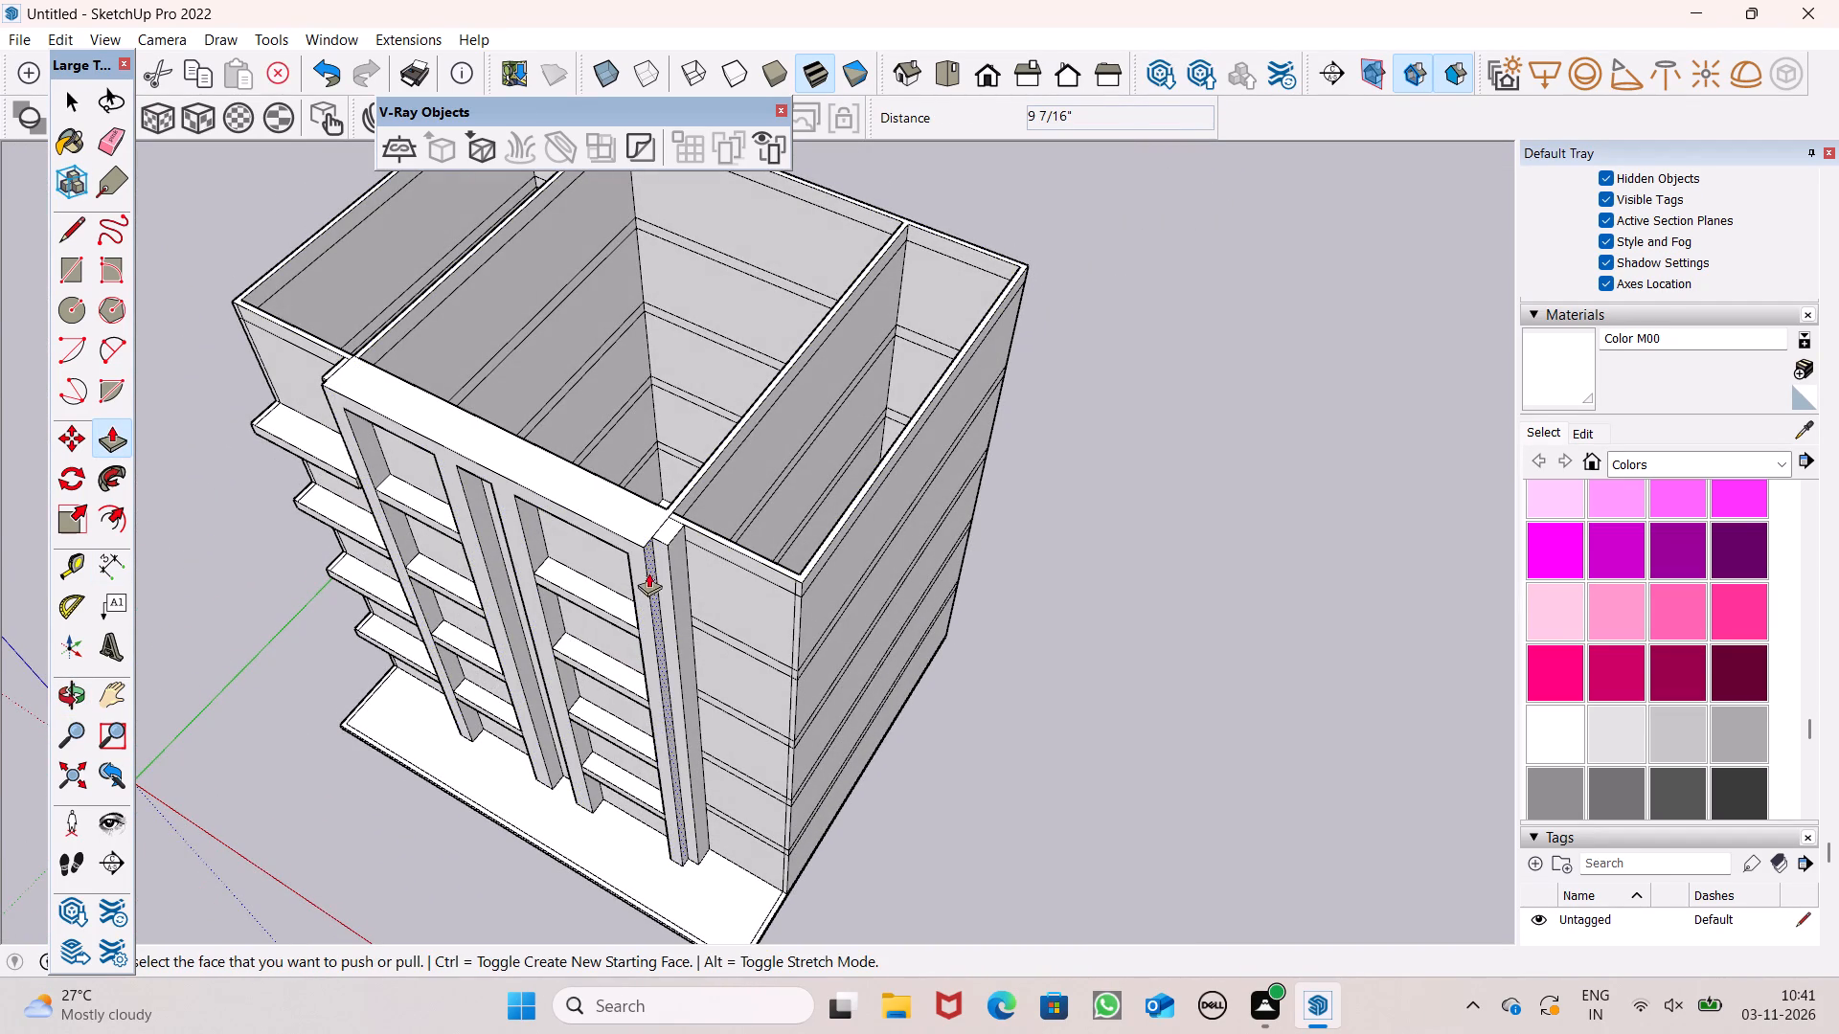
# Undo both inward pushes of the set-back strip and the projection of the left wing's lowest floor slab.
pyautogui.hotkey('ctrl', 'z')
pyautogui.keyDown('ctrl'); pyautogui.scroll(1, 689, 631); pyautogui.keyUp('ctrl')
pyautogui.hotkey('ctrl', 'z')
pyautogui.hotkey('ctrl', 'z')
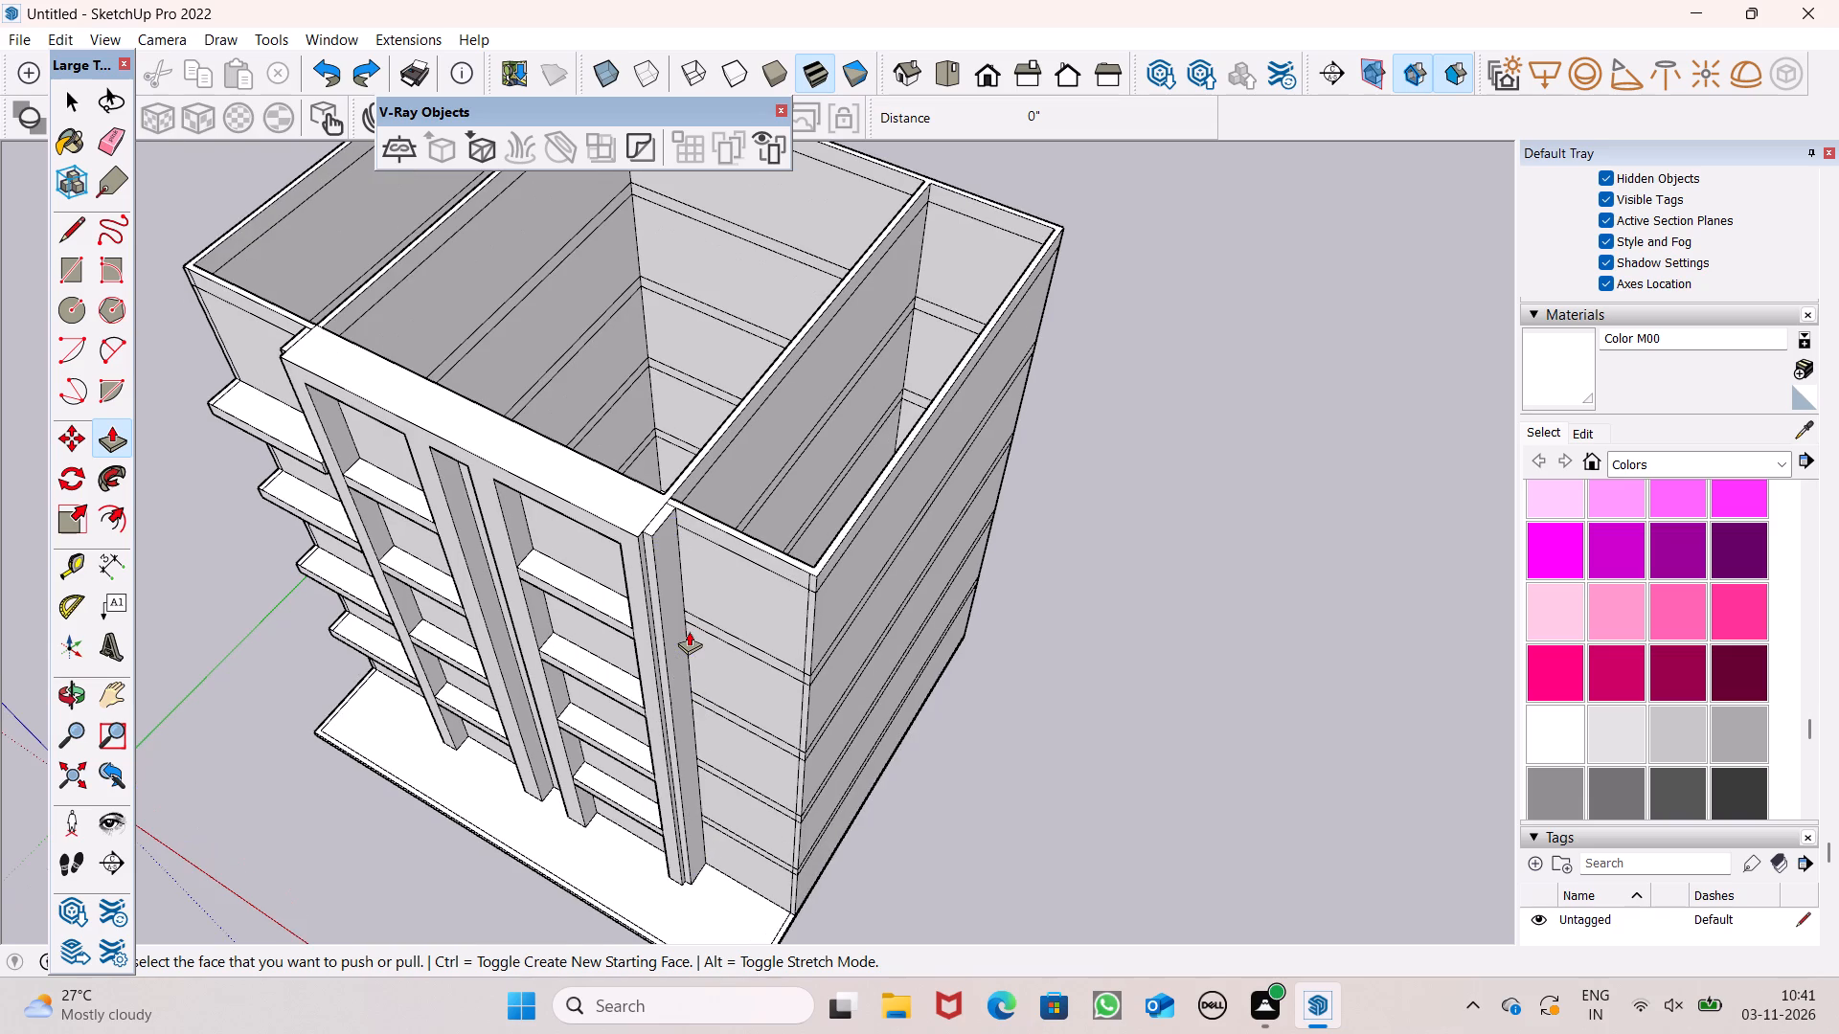
# Push/Pull the lowest floor band between levels on the left wing's front outward about 4' 8 1/8".
pyautogui.moveTo(679, 634); pyautogui.dragTo(856, 463, button='middle')
pyautogui.scroll(-5, 844, 529)
pyautogui.scroll(7, 569, 727)
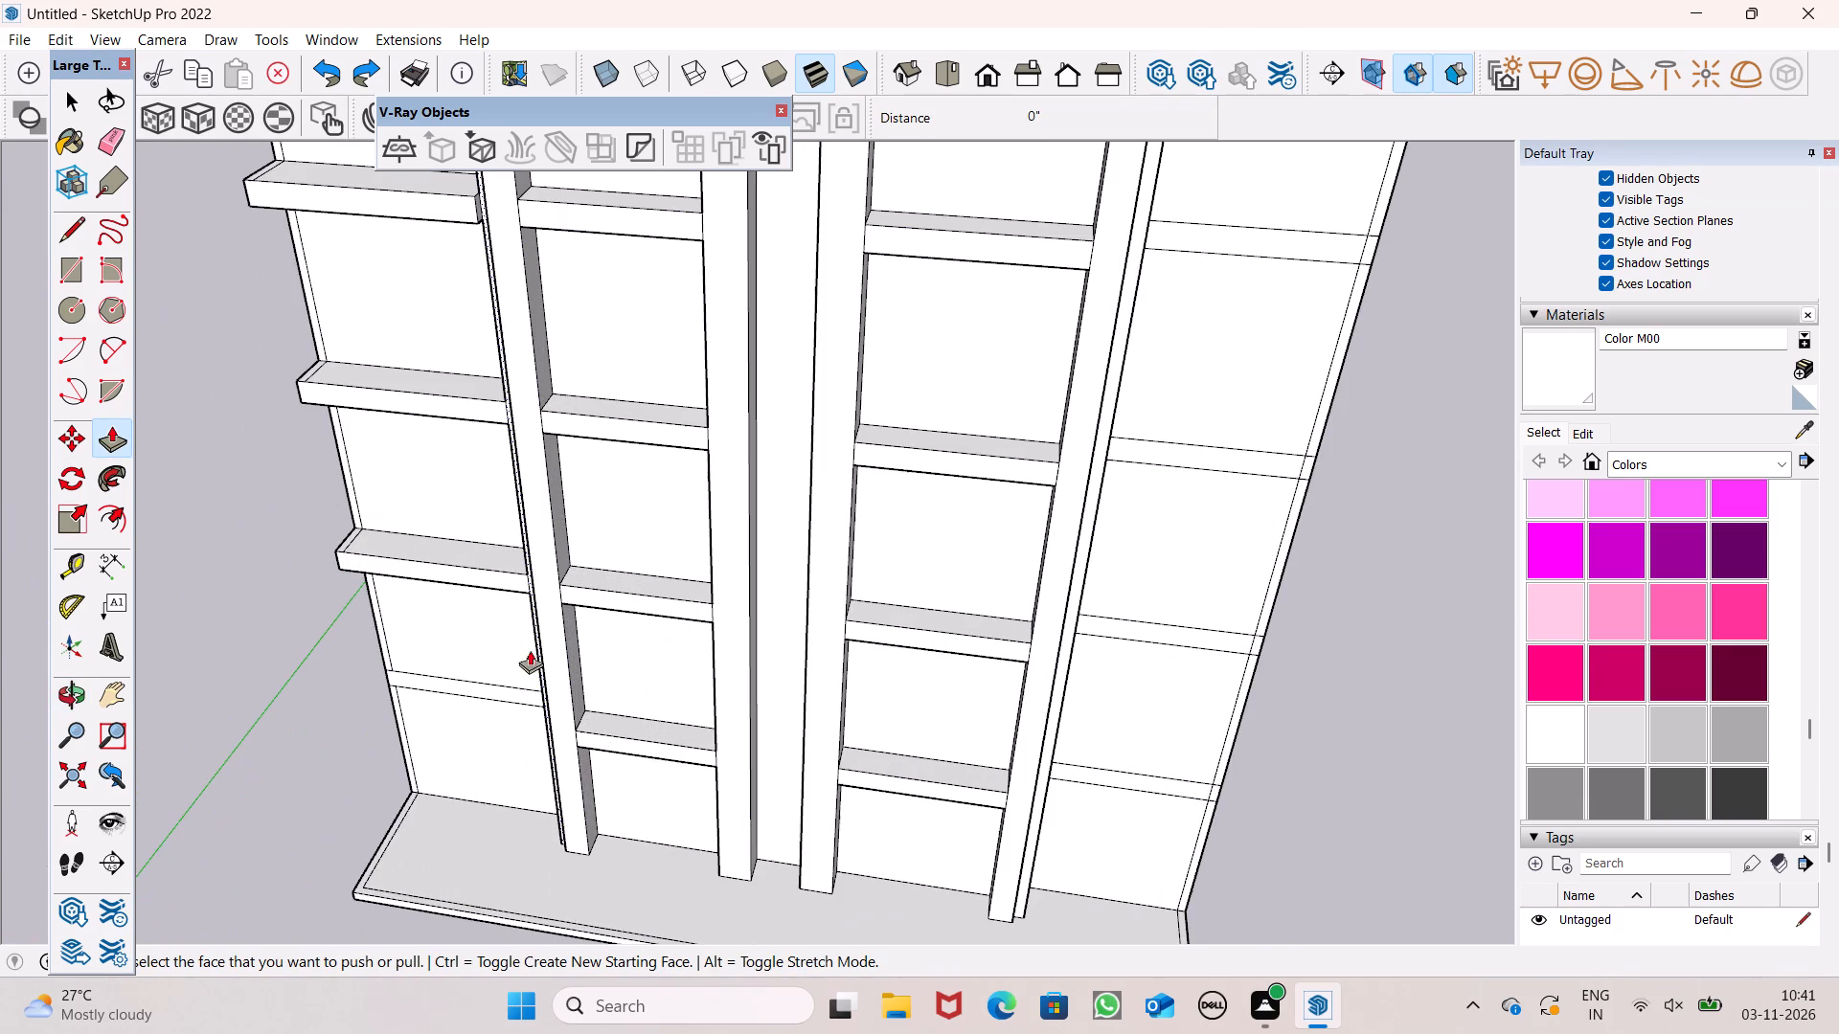
pyautogui.moveTo(471, 685); pyautogui.dragTo(551, 708)
# Push/Pull the set-back strip beside the right wing outward until it is flush with the front frame's face.
pyautogui.scroll(-6, 478, 573)
pyautogui.moveTo(709, 640); pyautogui.dragTo(464, 751, button='middle')
pyautogui.scroll(1, 465, 751)
pyautogui.scroll(7, 741, 465)
pyautogui.moveTo(805, 424); pyautogui.dragTo(806, 535, button='middle')
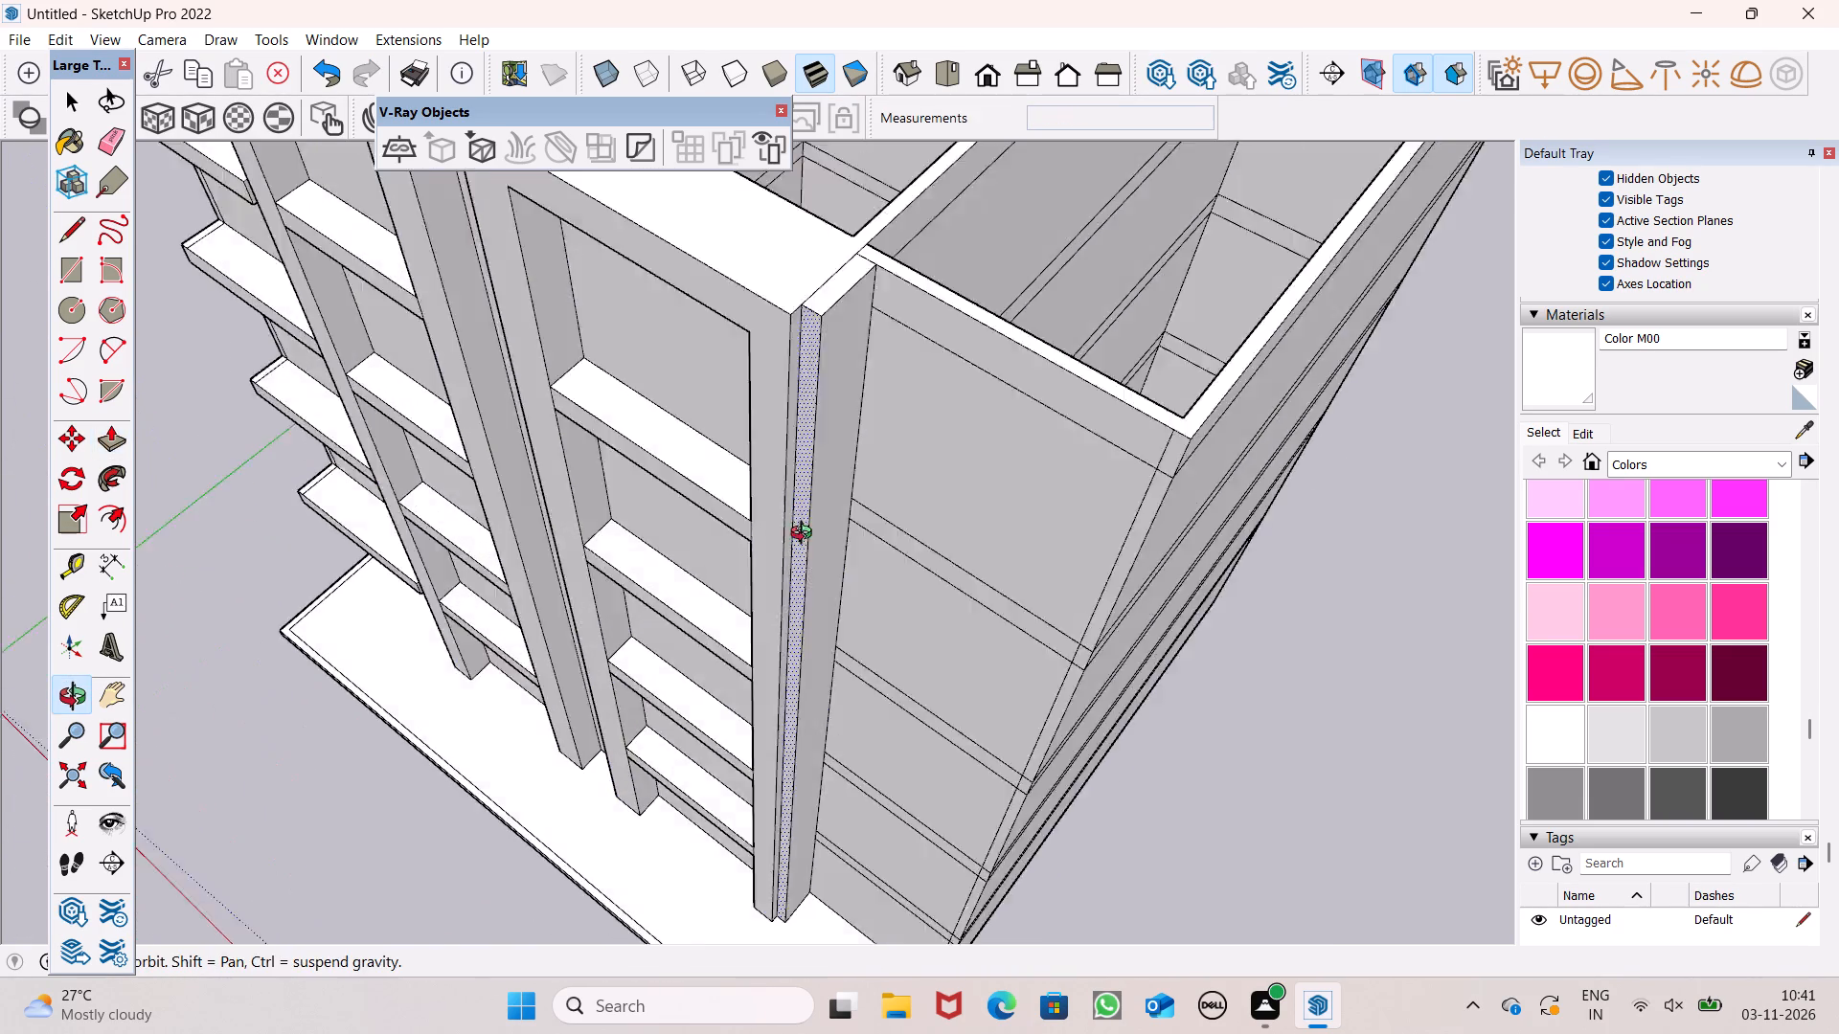
pyautogui.moveTo(806, 535); pyautogui.dragTo(780, 573, button='middle')
pyautogui.scroll(5, 761, 486)
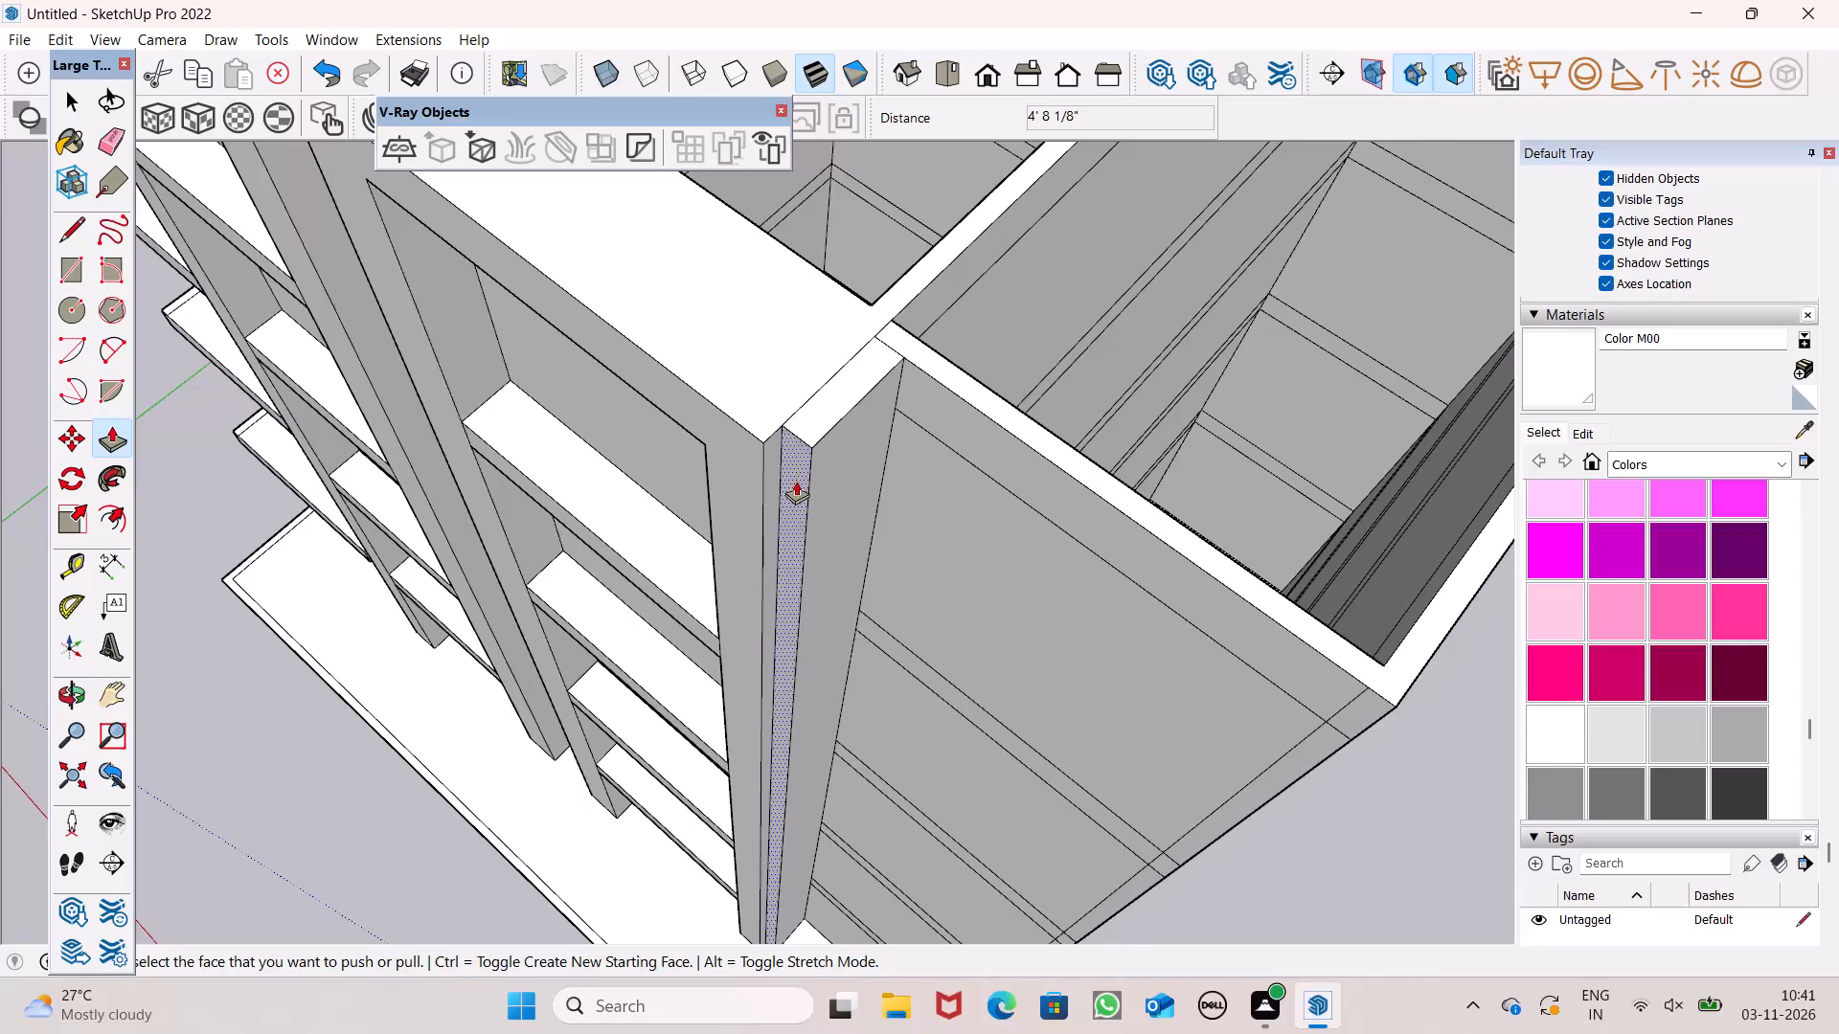
pyautogui.moveTo(799, 489); pyautogui.dragTo(771, 517)
pyautogui.moveTo(772, 517); pyautogui.dragTo(755, 490)
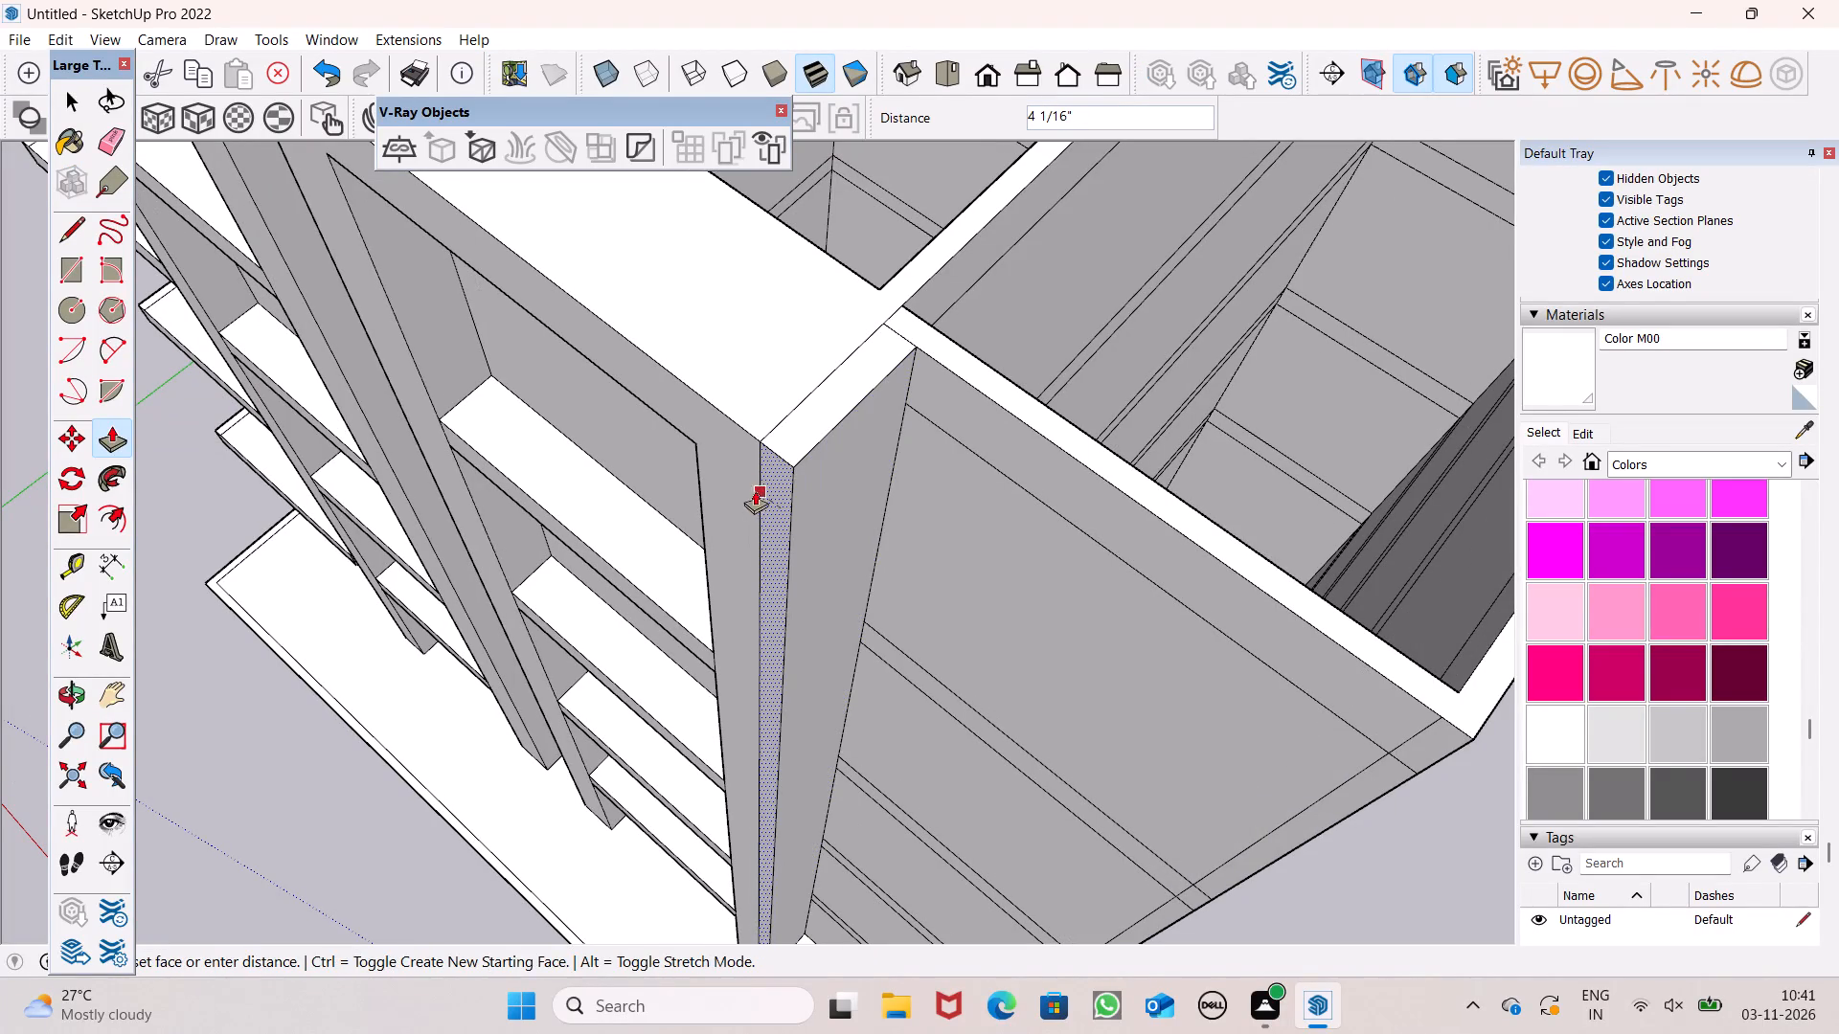
pyautogui.moveTo(755, 490); pyautogui.dragTo(752, 473)
pyautogui.scroll(-5, 792, 348)
pyautogui.moveTo(795, 456); pyautogui.dragTo(972, 276, button='middle')
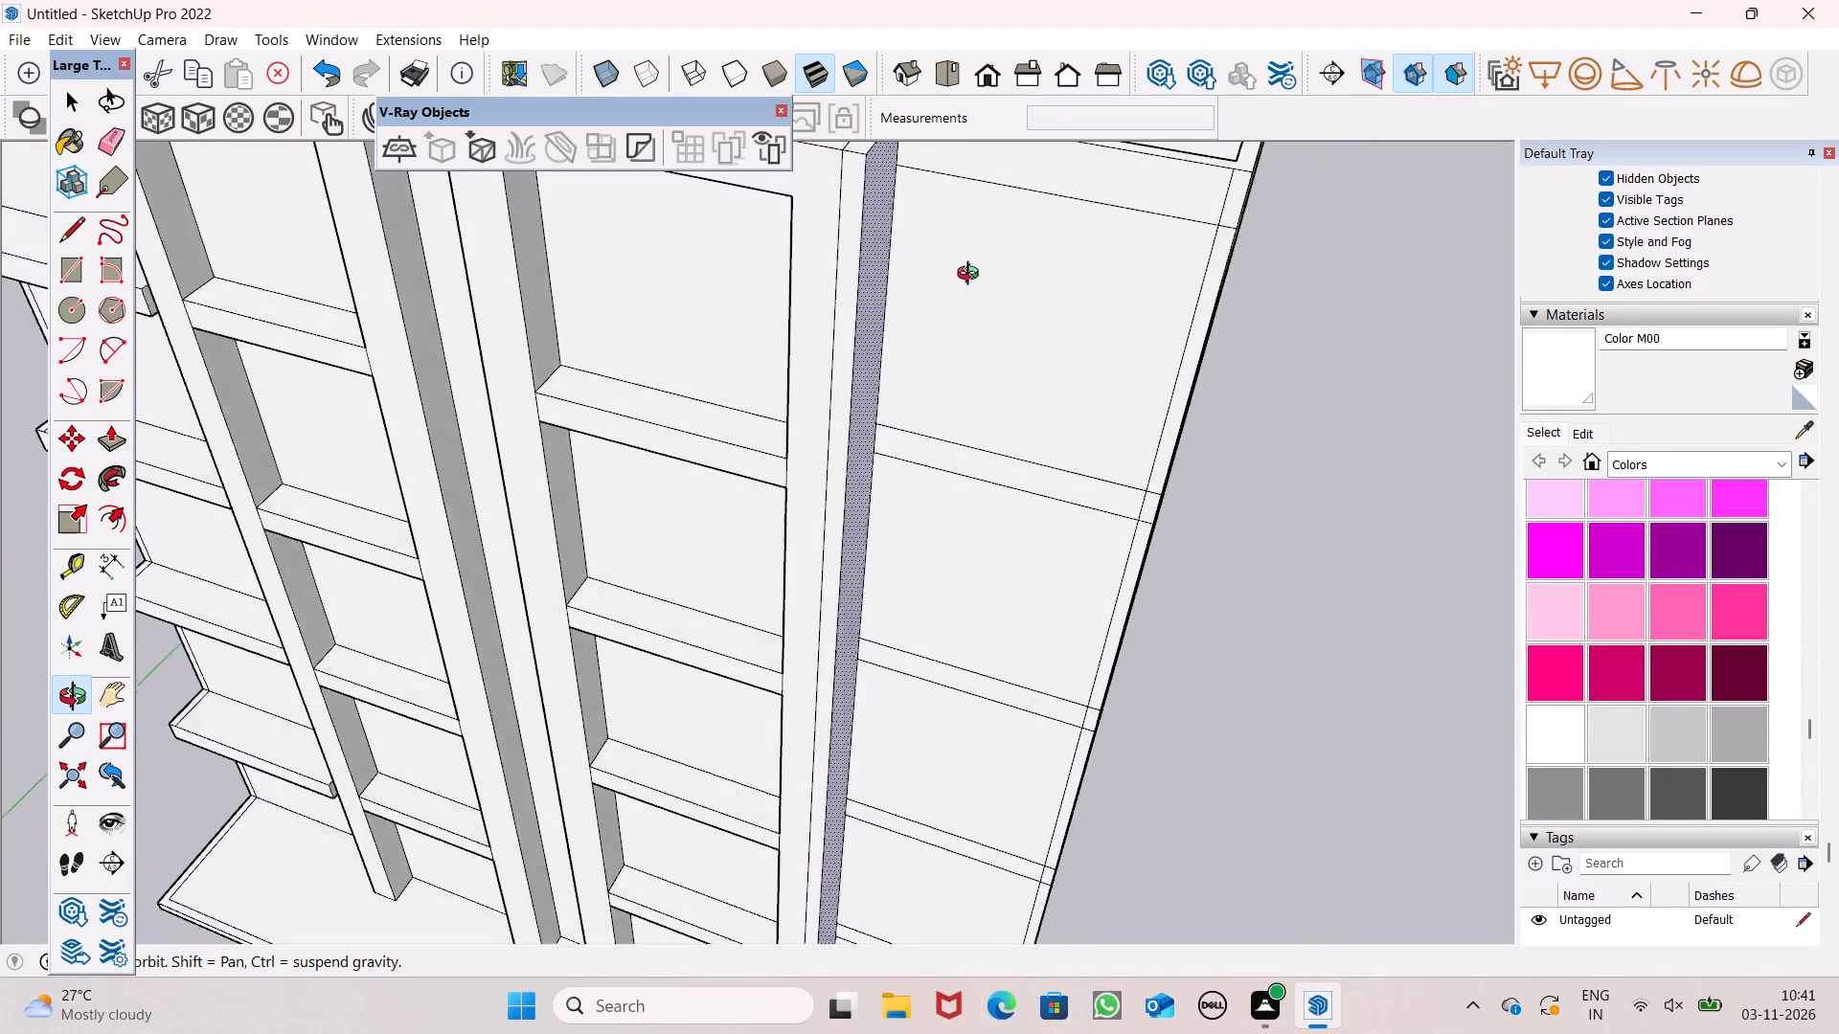
# Push/Pull the outer side face of the strip beside the right wing outward about 6 1/8".
pyautogui.moveTo(972, 276); pyautogui.dragTo(886, 412, button='middle')
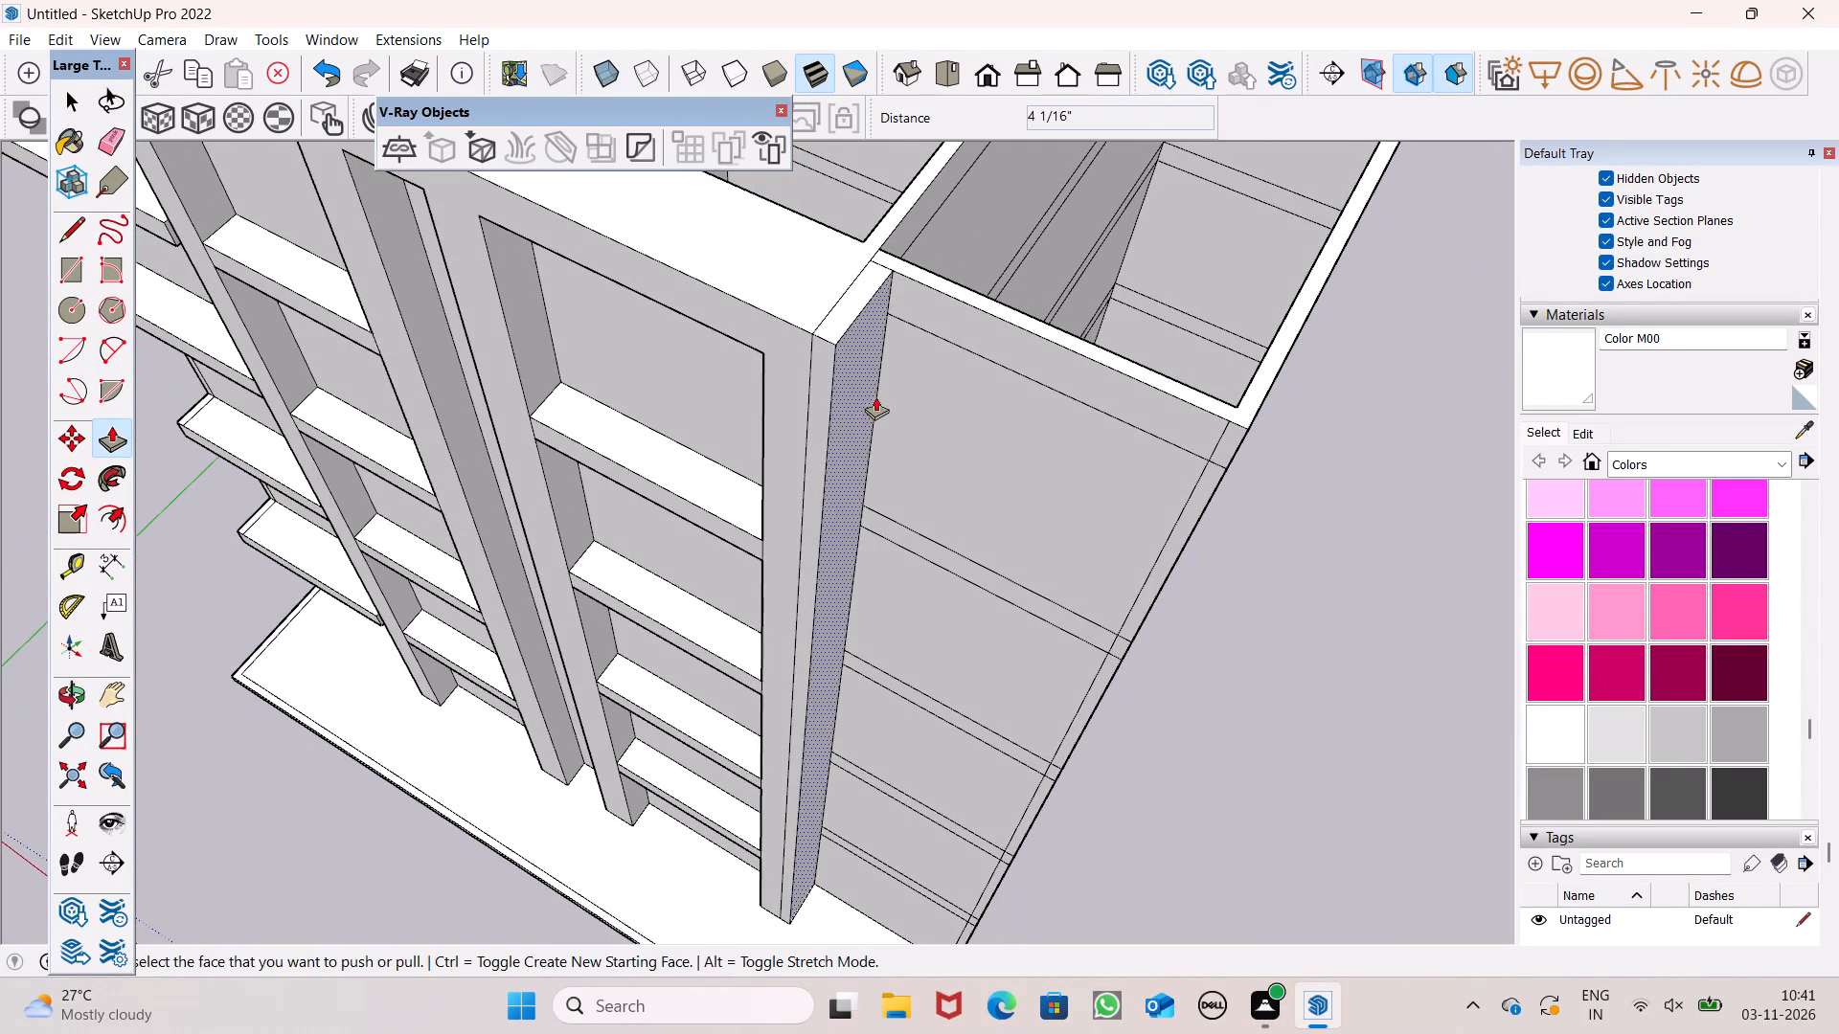
pyautogui.moveTo(852, 381); pyautogui.dragTo(861, 391)
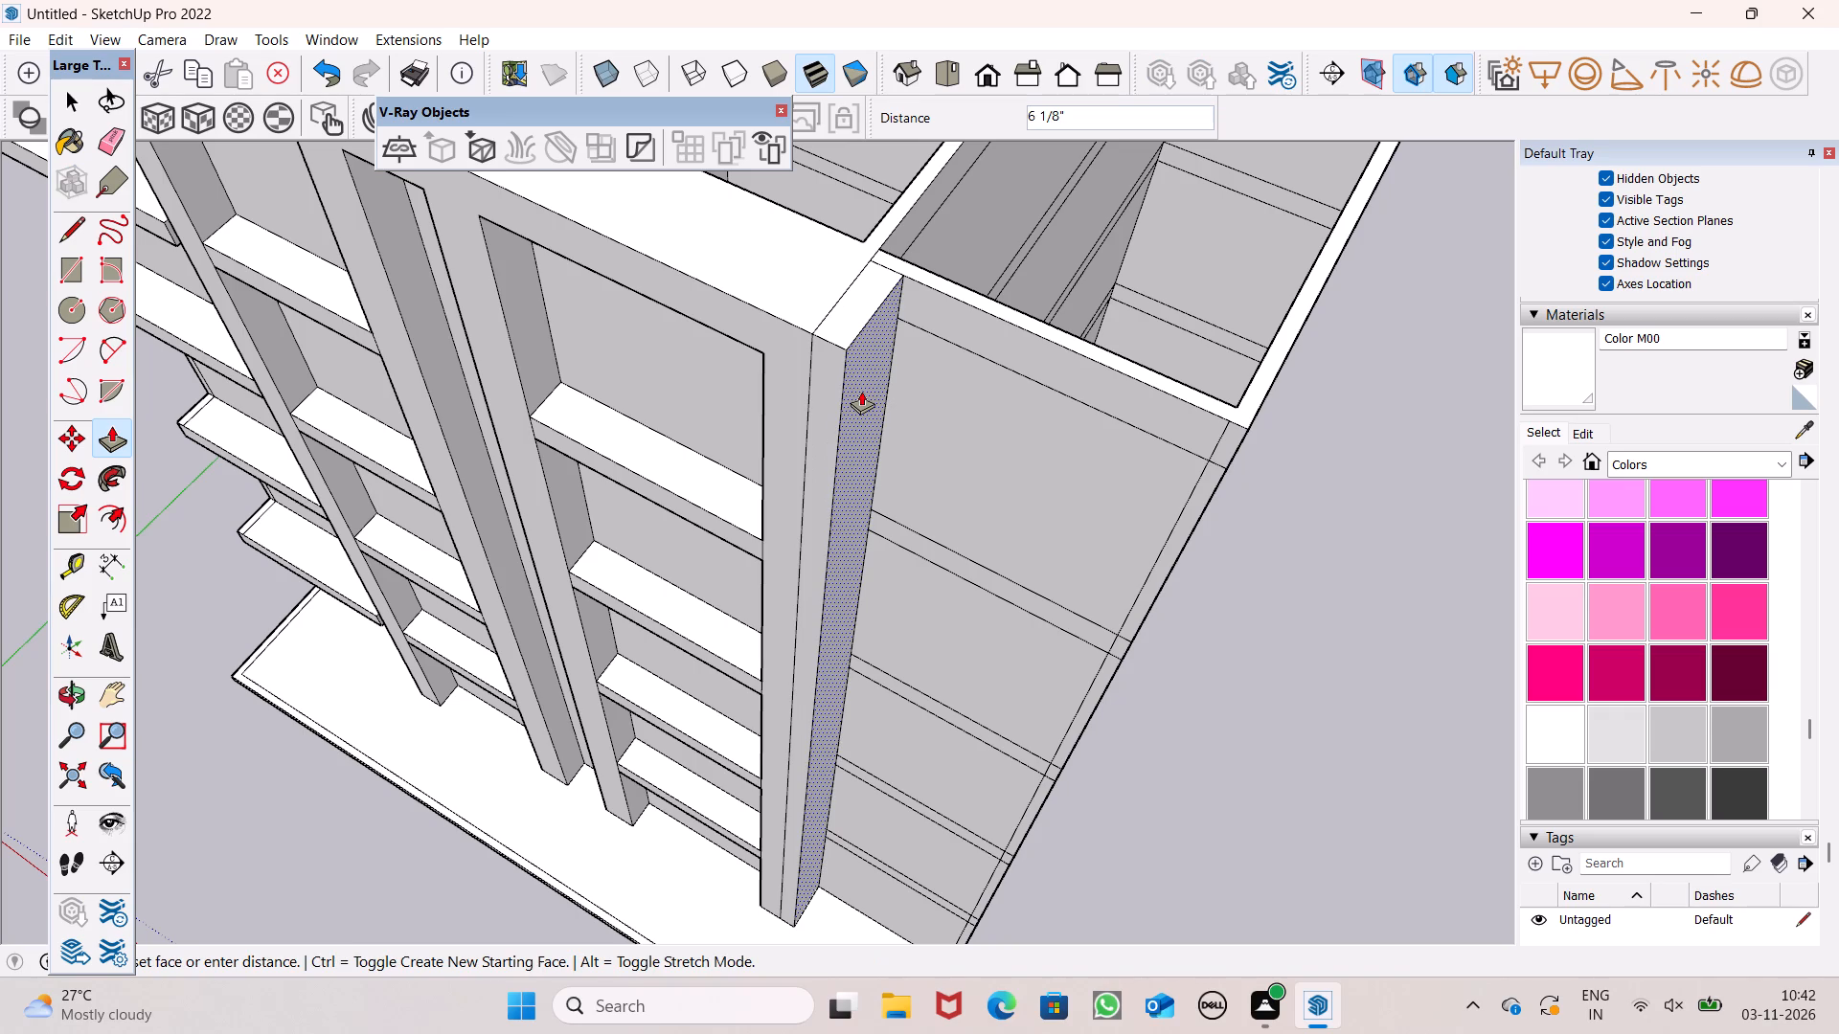
pyautogui.moveTo(861, 391); pyautogui.dragTo(863, 392)
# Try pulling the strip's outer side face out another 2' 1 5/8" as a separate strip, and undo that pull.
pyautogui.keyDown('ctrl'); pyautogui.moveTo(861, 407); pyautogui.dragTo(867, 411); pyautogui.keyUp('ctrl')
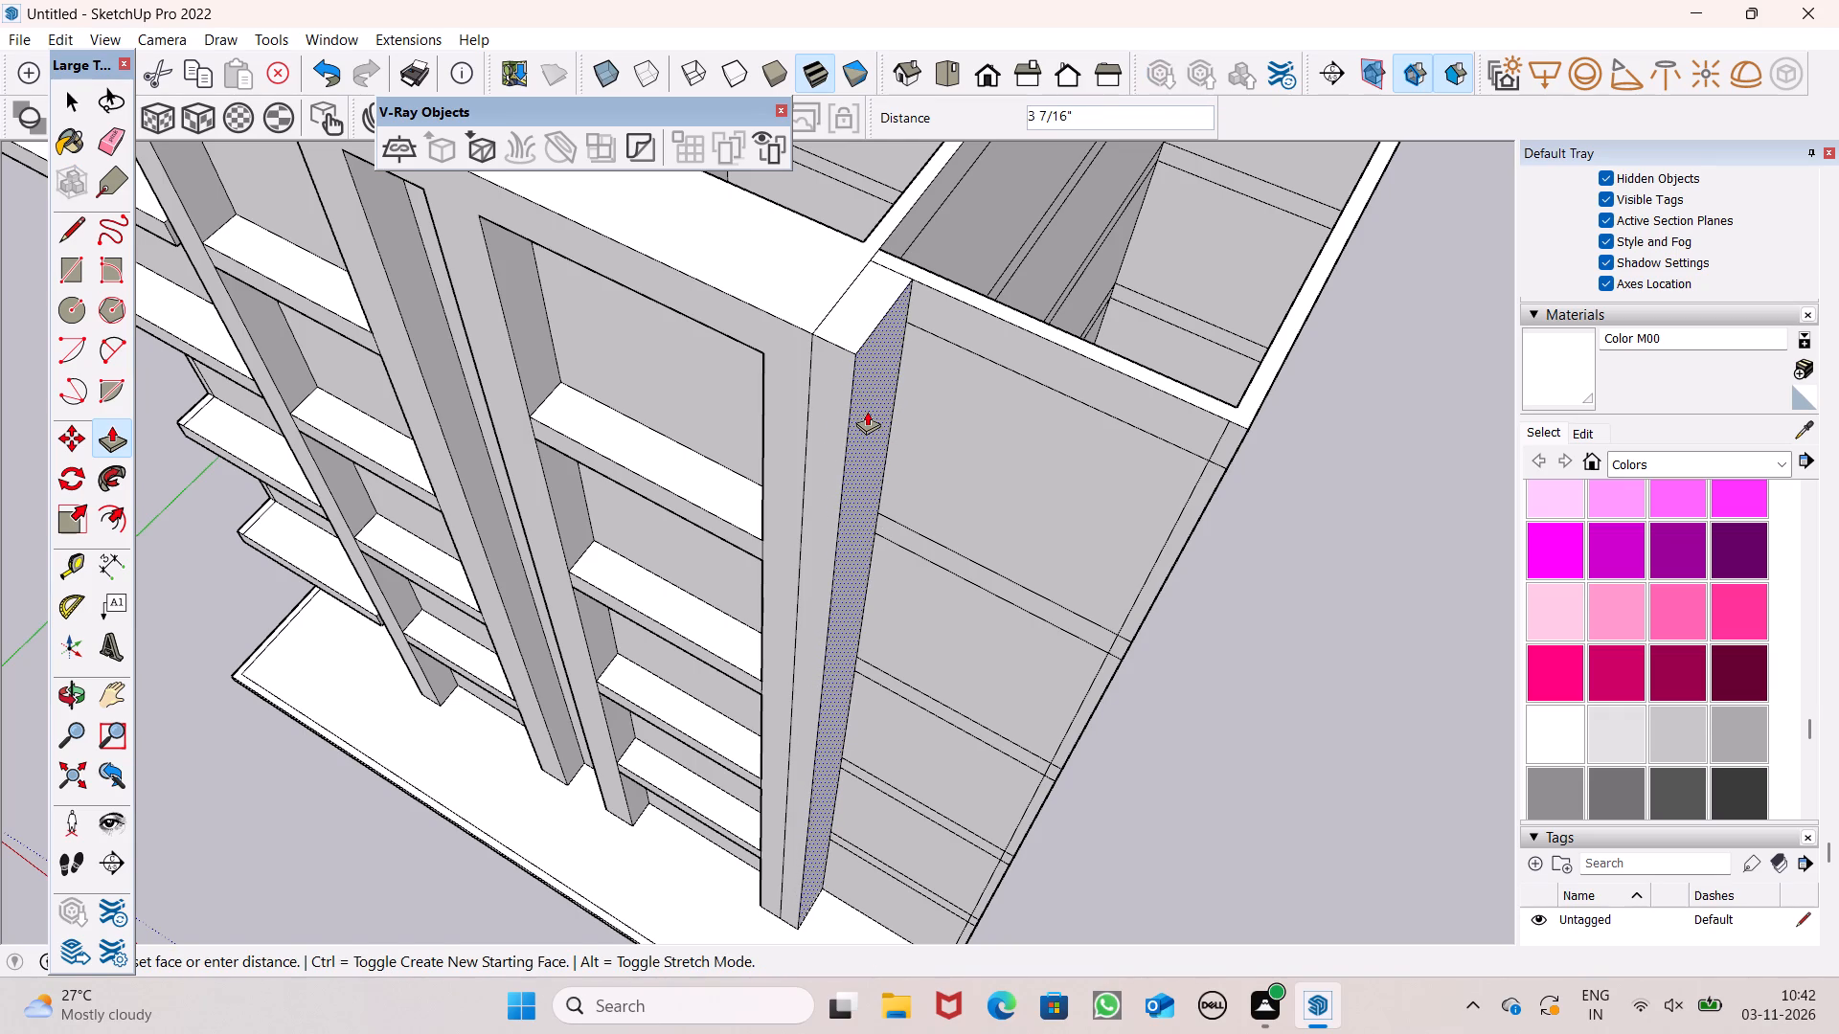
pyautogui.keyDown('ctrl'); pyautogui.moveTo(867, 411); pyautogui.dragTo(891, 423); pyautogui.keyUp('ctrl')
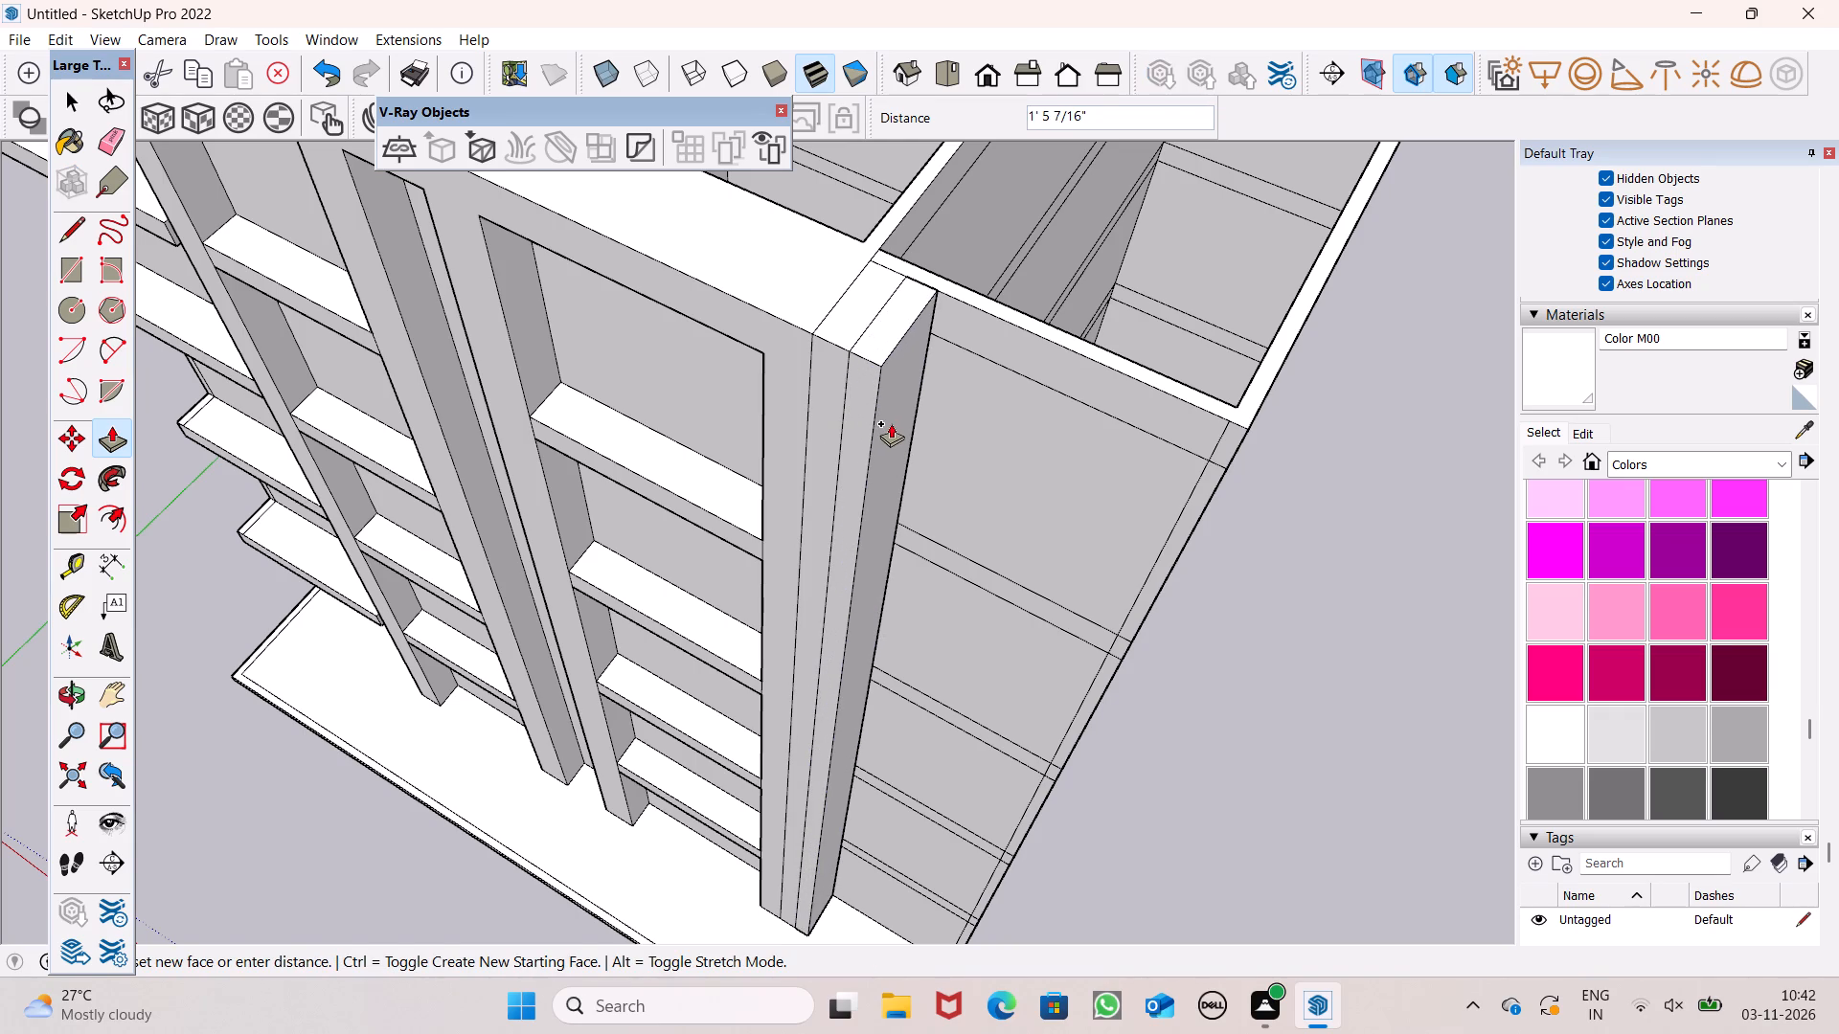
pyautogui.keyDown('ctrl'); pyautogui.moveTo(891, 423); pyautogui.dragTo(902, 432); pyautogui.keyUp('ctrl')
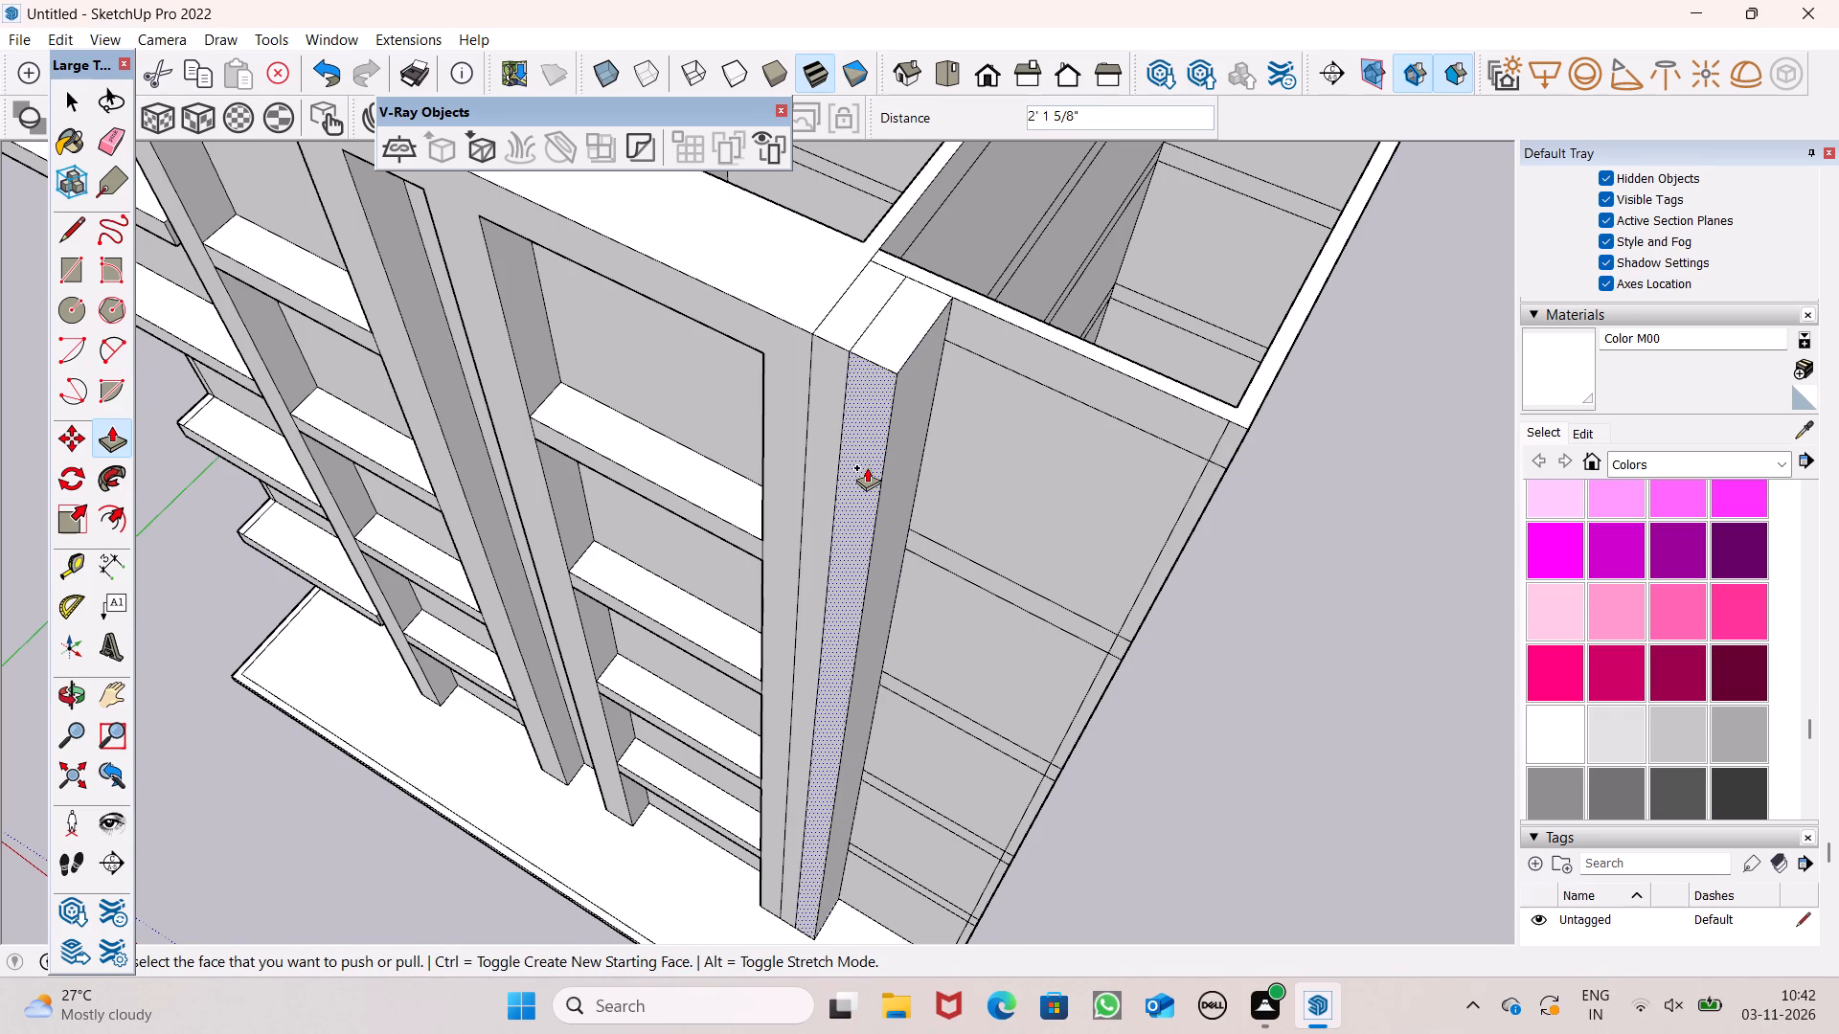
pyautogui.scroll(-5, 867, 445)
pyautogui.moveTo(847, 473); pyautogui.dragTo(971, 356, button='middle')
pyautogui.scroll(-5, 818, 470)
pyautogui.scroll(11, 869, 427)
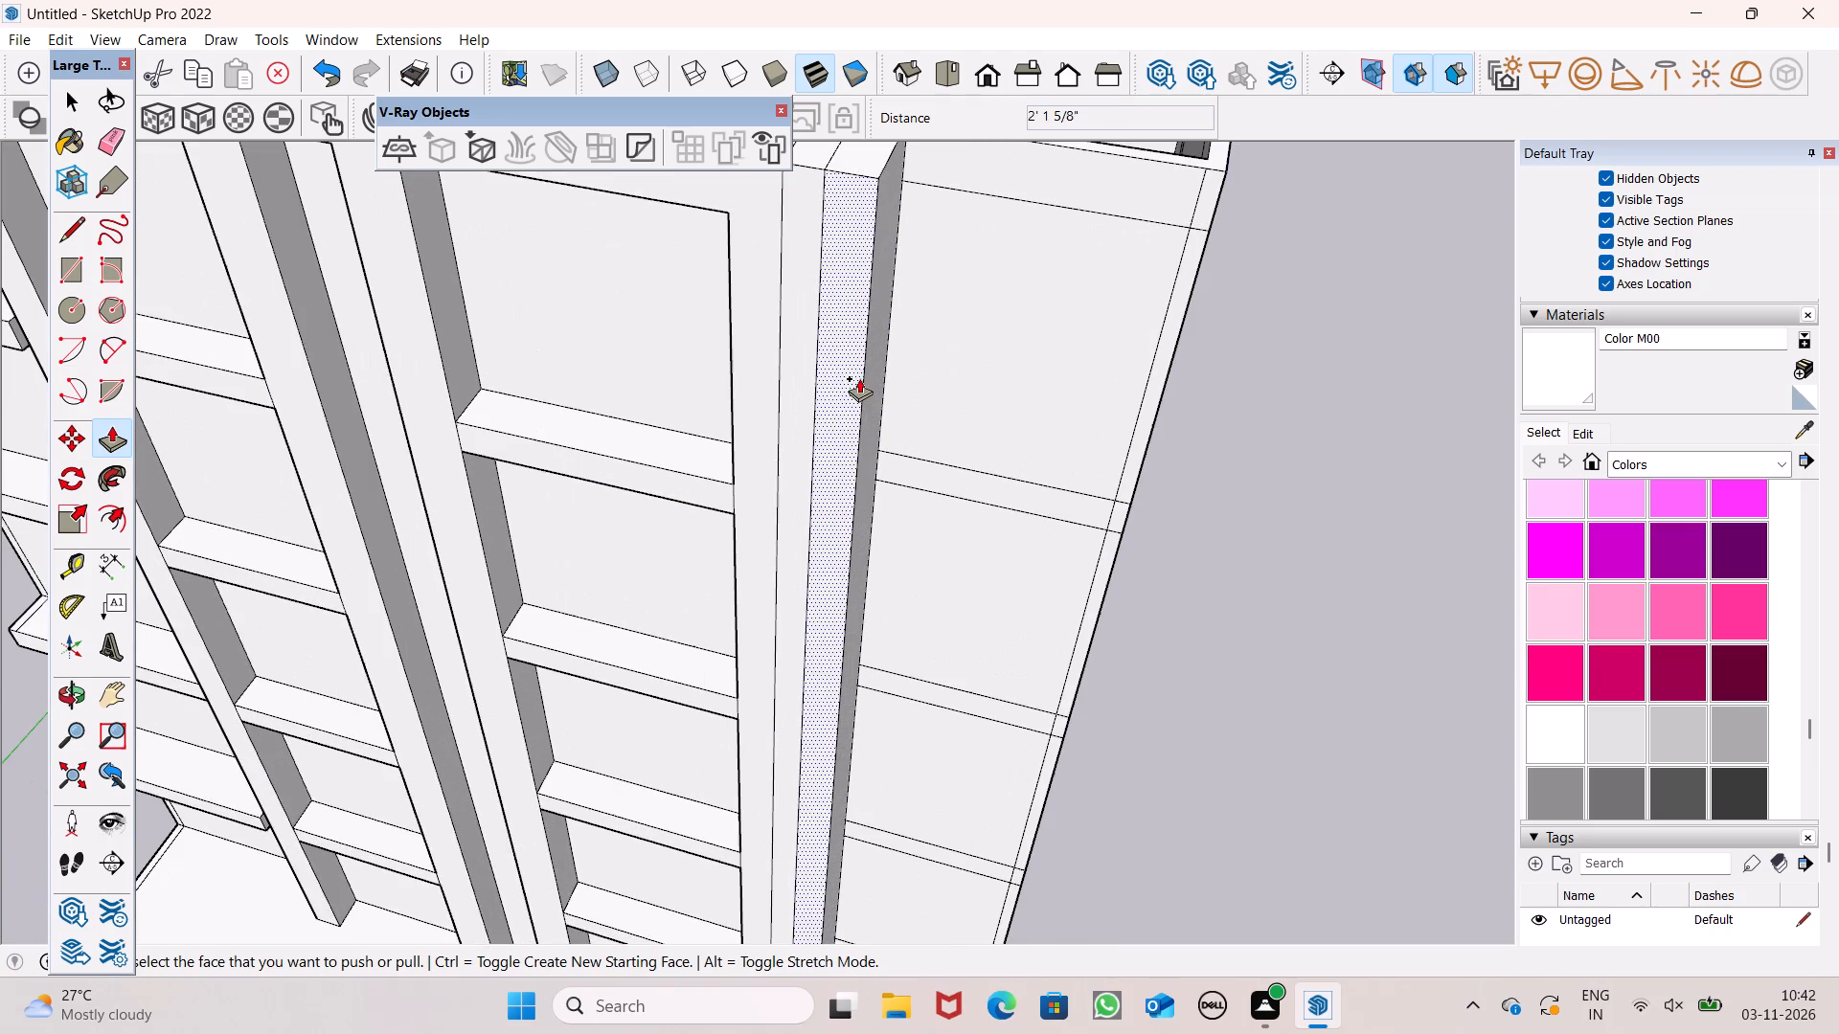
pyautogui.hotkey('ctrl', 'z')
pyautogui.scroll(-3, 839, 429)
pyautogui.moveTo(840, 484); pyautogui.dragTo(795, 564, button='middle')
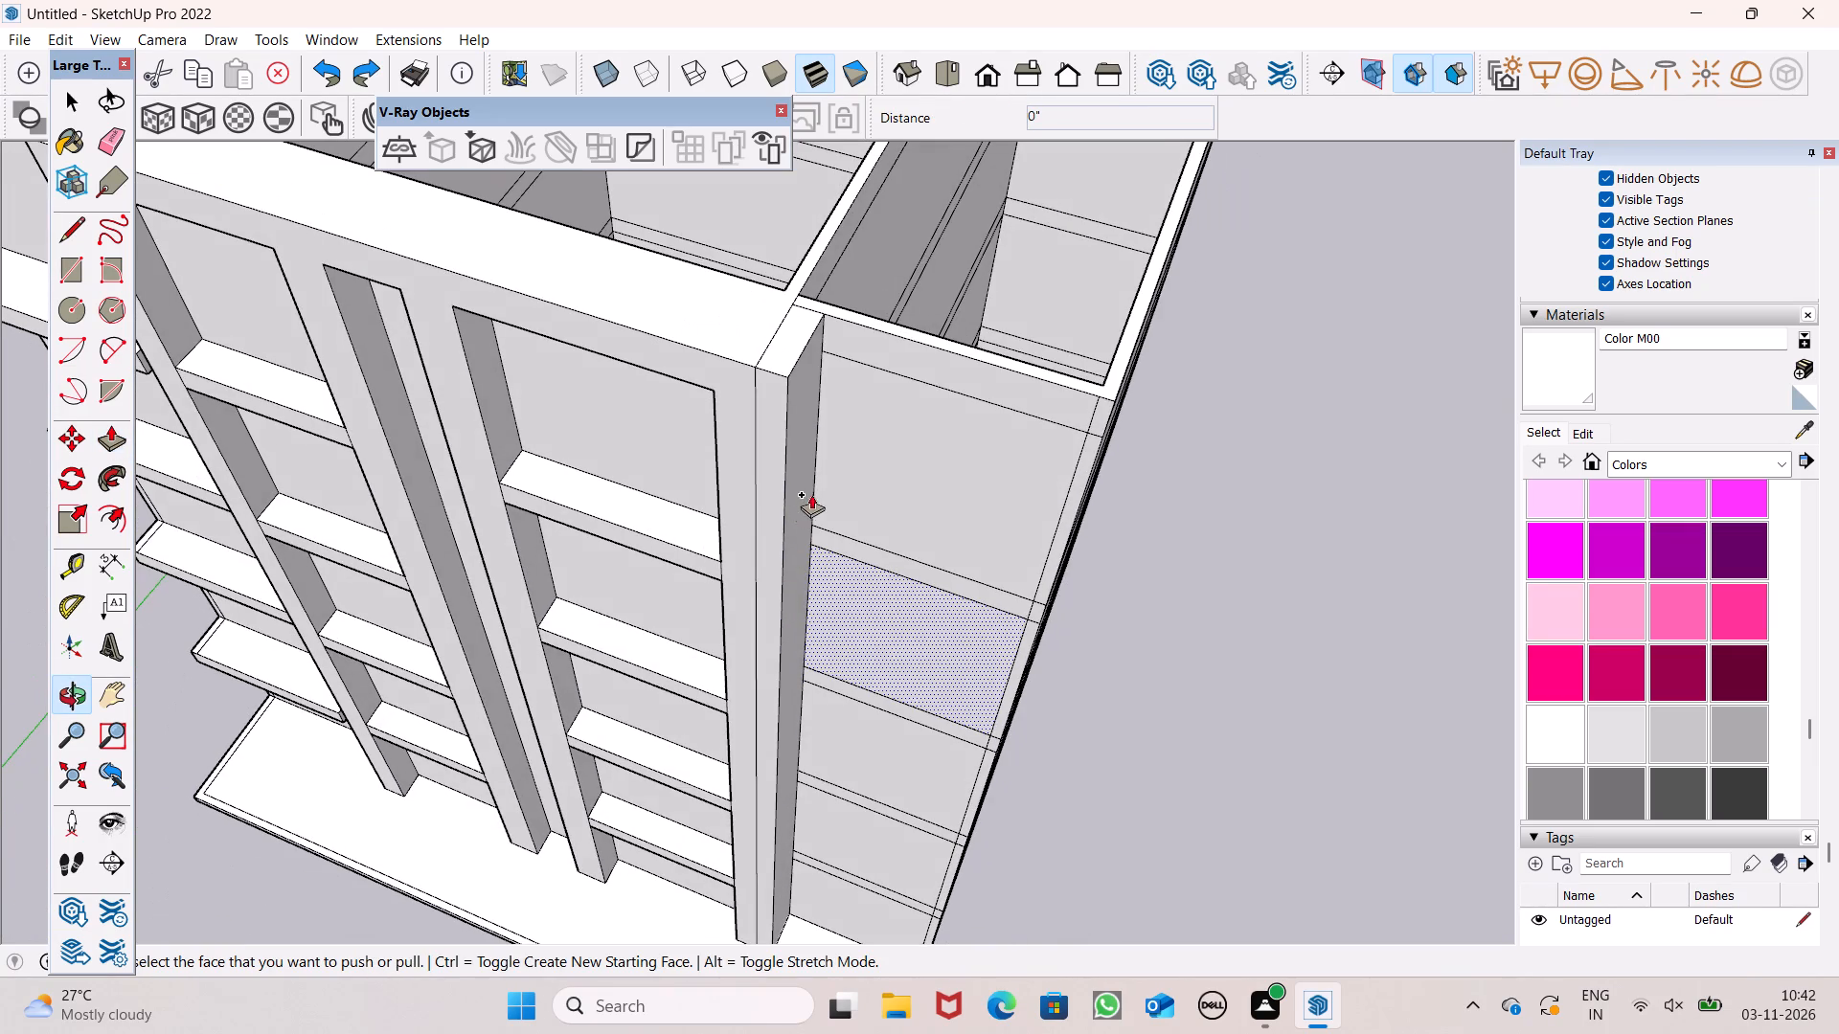
# Push/Pull the strip's outer side face toward the right wing about 1' 3 5/16" as a separate outer strip.
pyautogui.scroll(3, 819, 473)
pyautogui.click(784, 470)
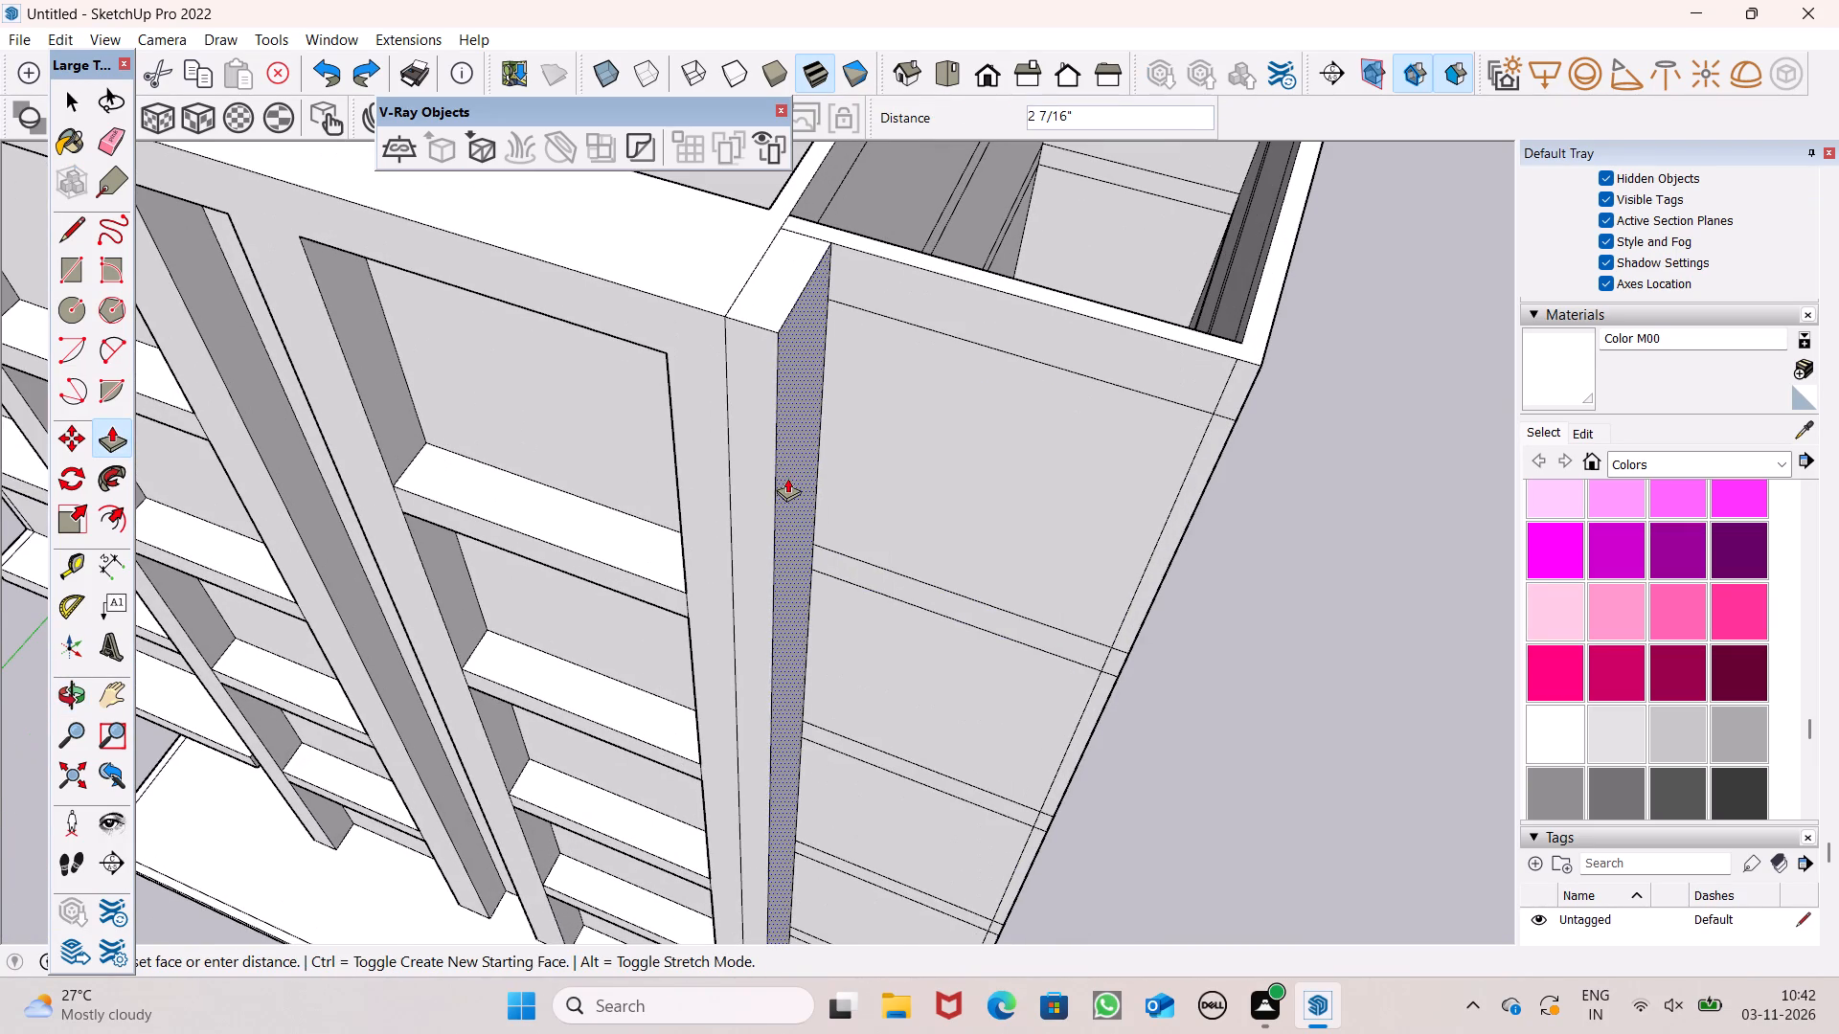
pyautogui.moveTo(794, 461); pyautogui.dragTo(809, 485)
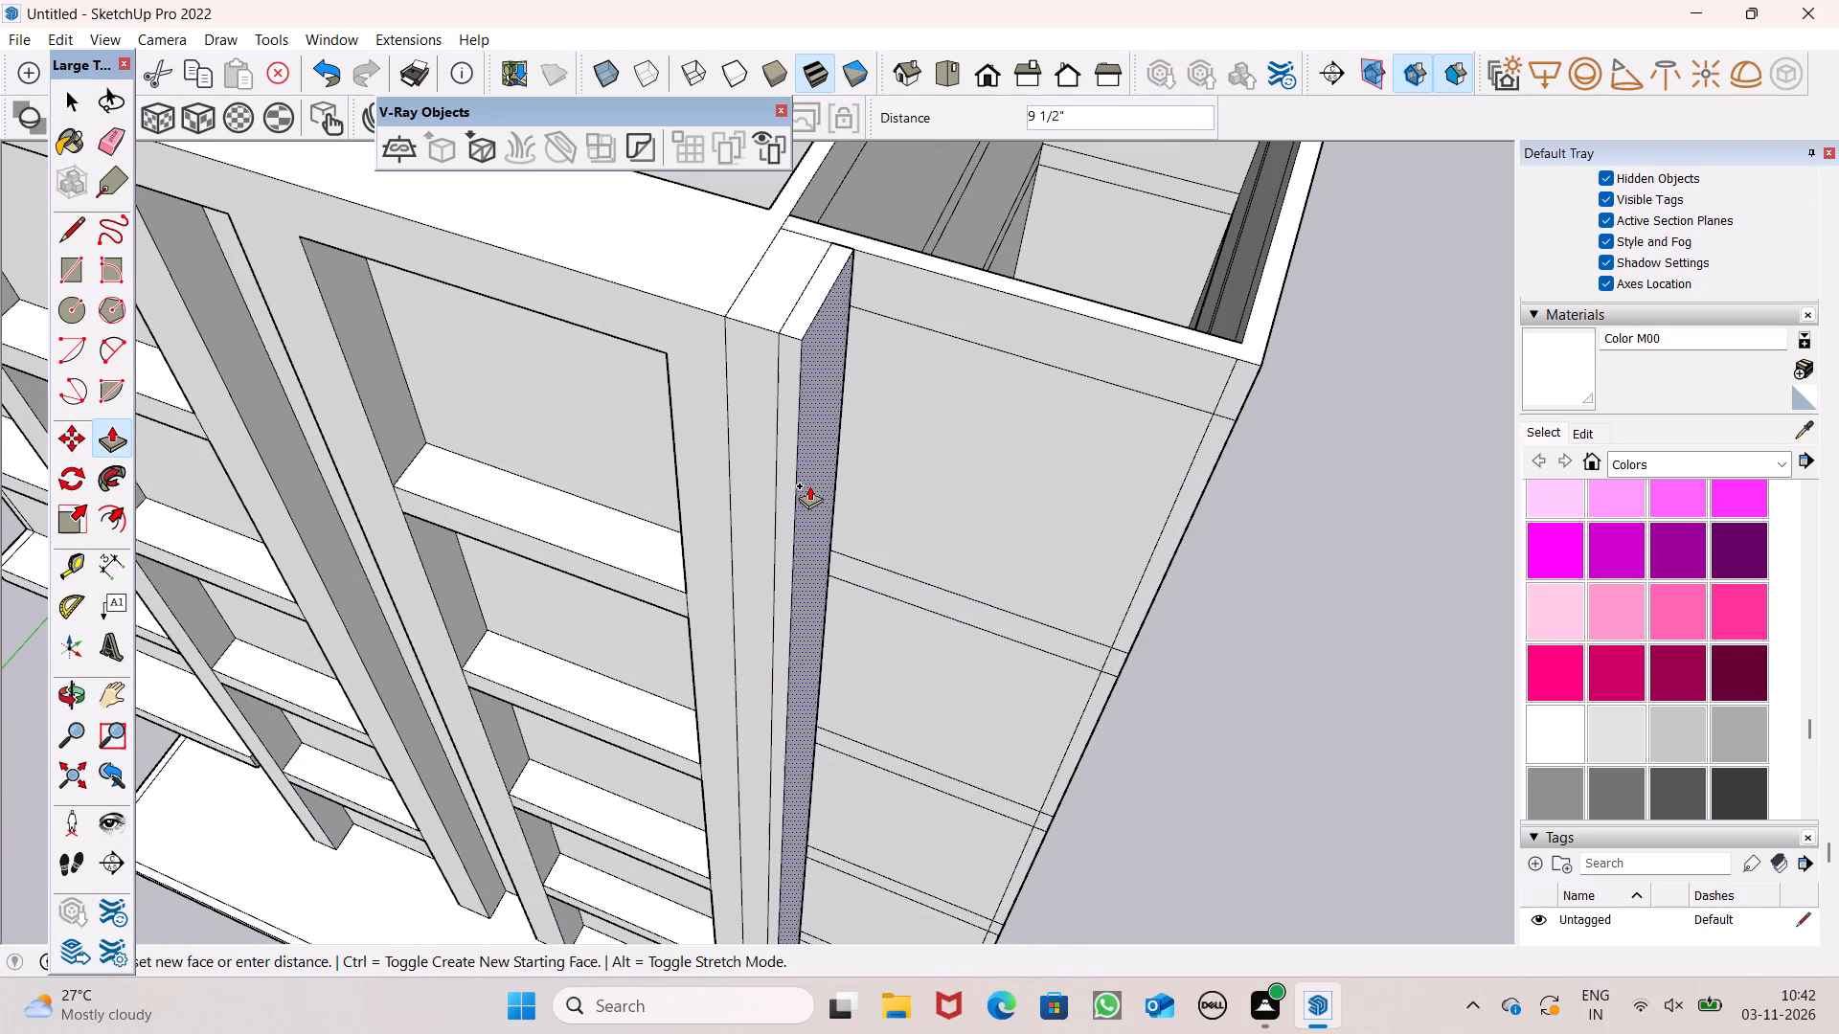
pyautogui.moveTo(809, 485); pyautogui.dragTo(818, 492)
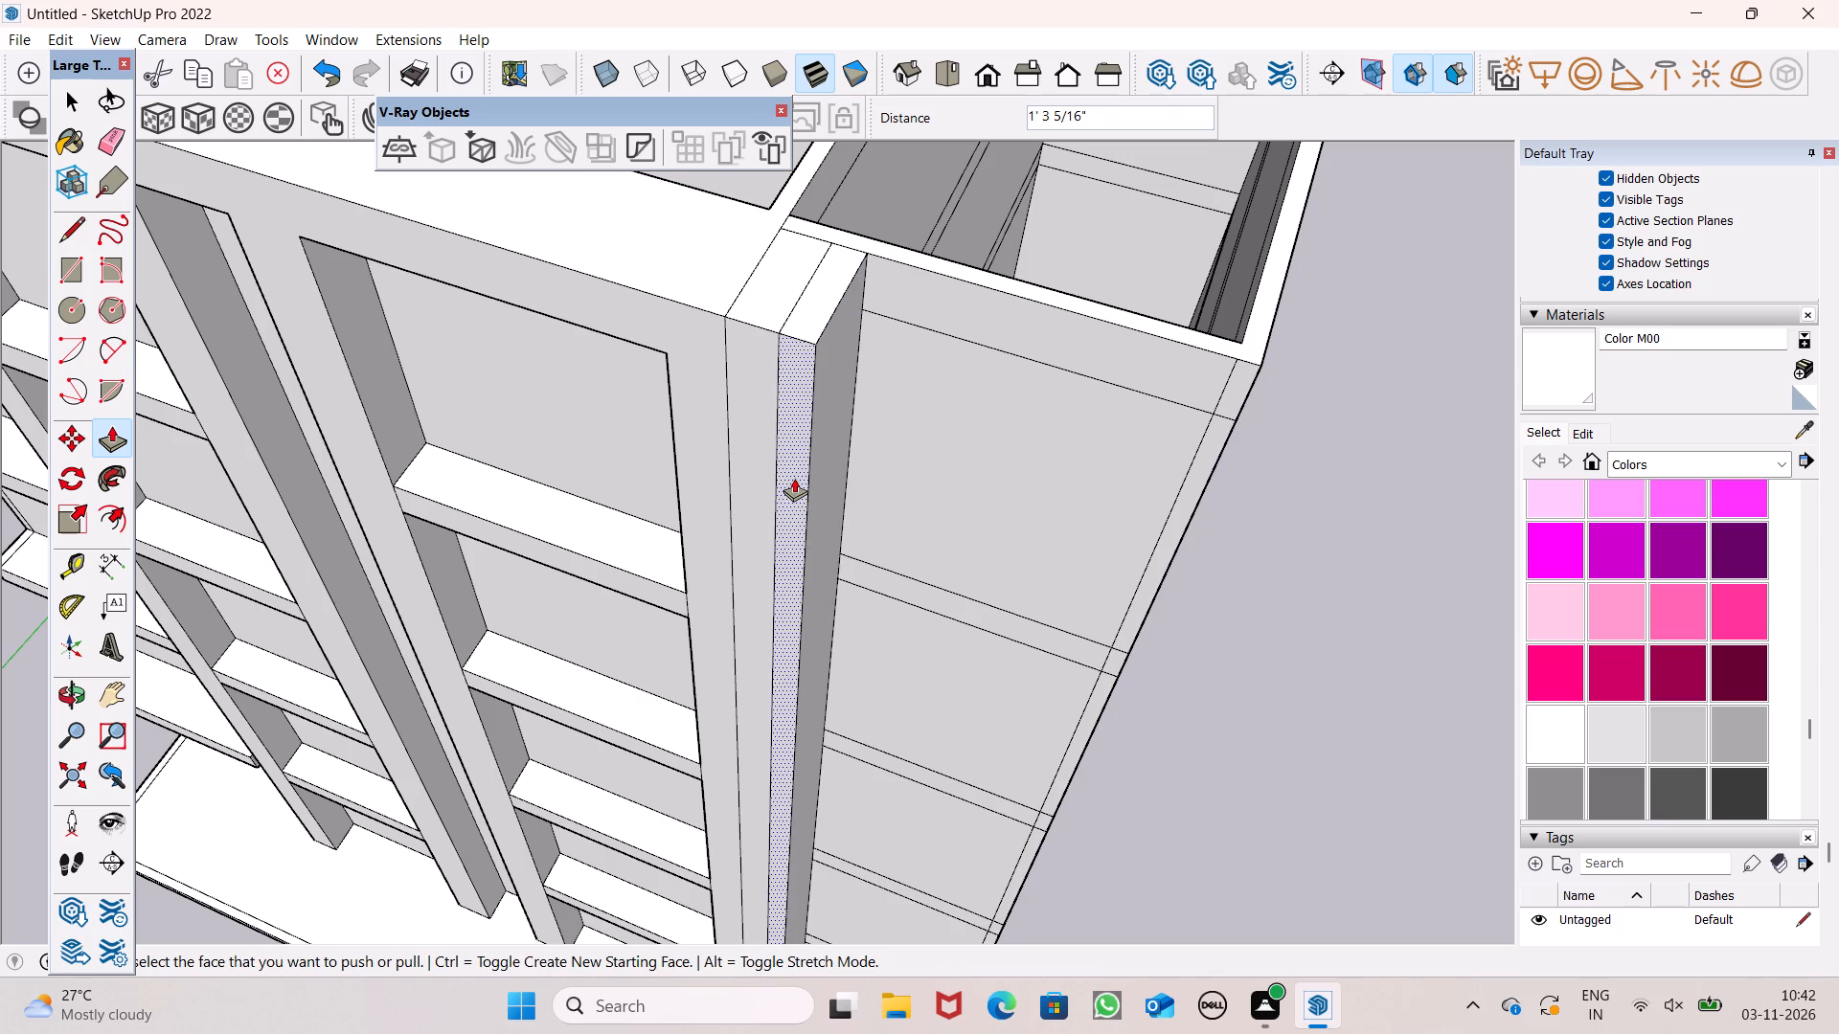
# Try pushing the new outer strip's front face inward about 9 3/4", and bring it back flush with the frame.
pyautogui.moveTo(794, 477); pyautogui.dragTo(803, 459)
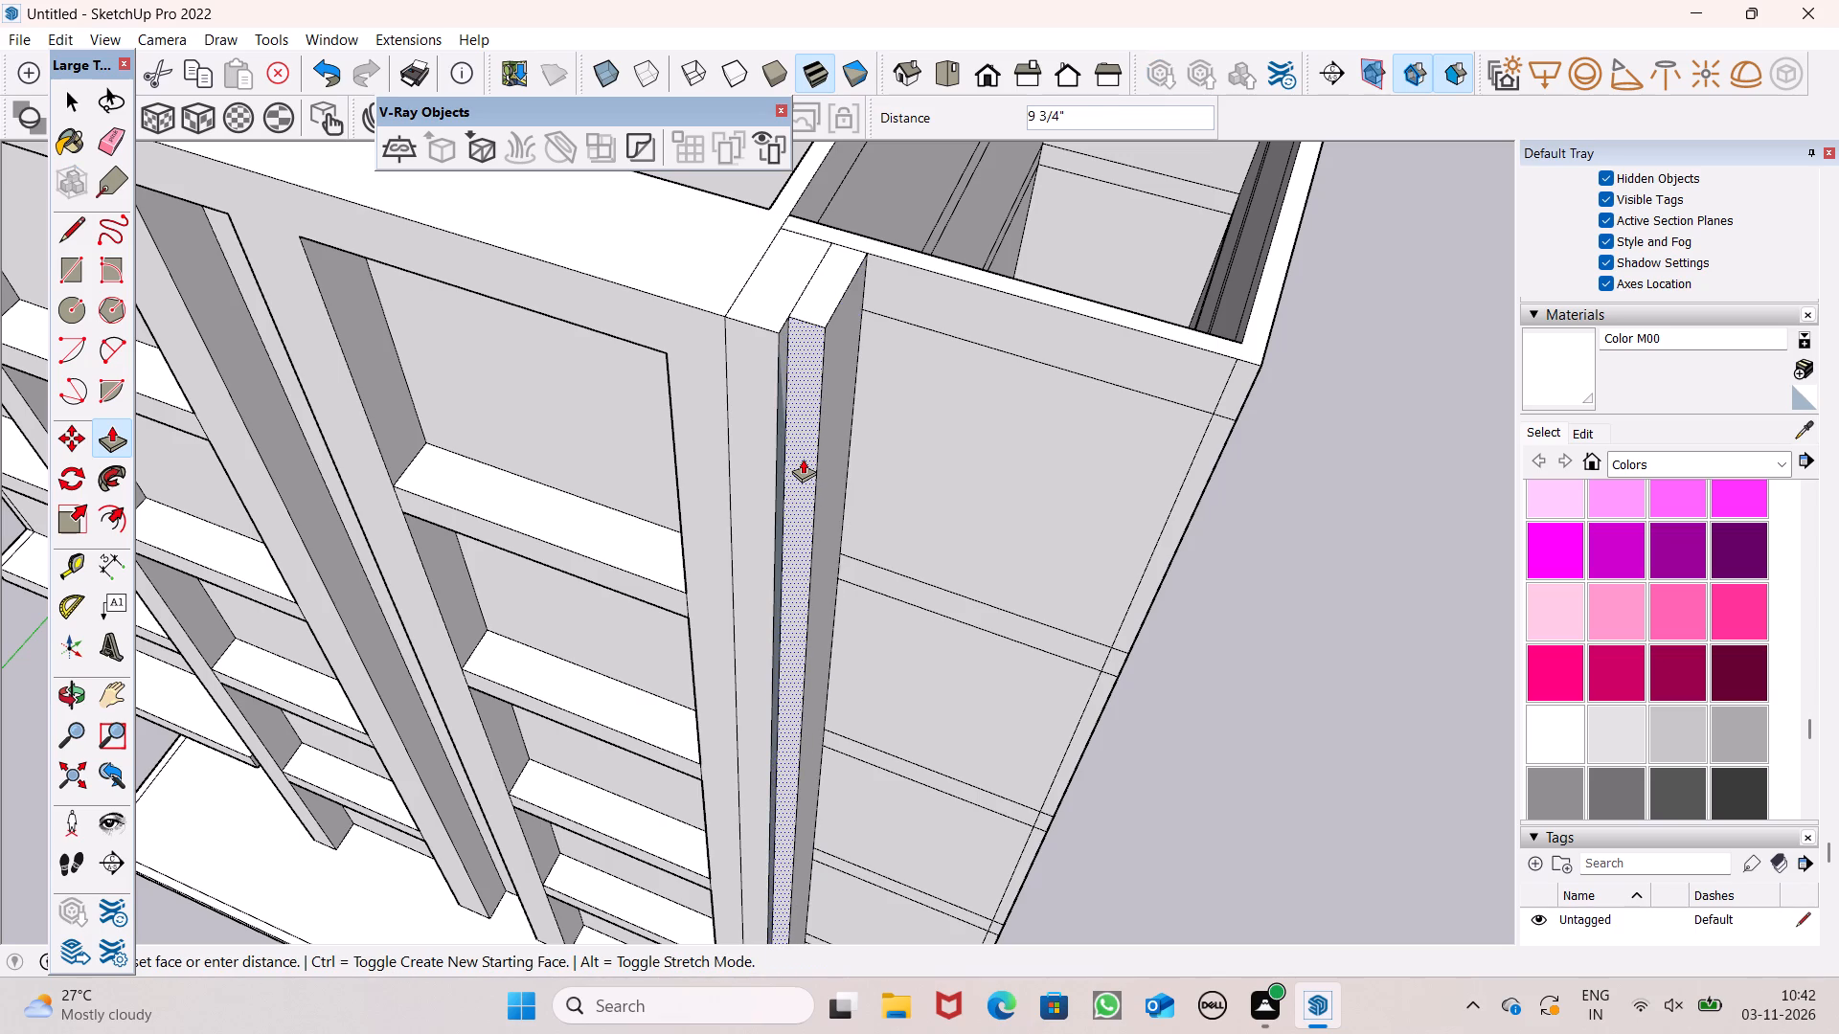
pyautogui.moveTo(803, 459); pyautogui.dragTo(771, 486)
# Push the front face of the strip between the front frame and the outer strip inward about 1' 2 5/16".
pyautogui.scroll(-2, 714, 398)
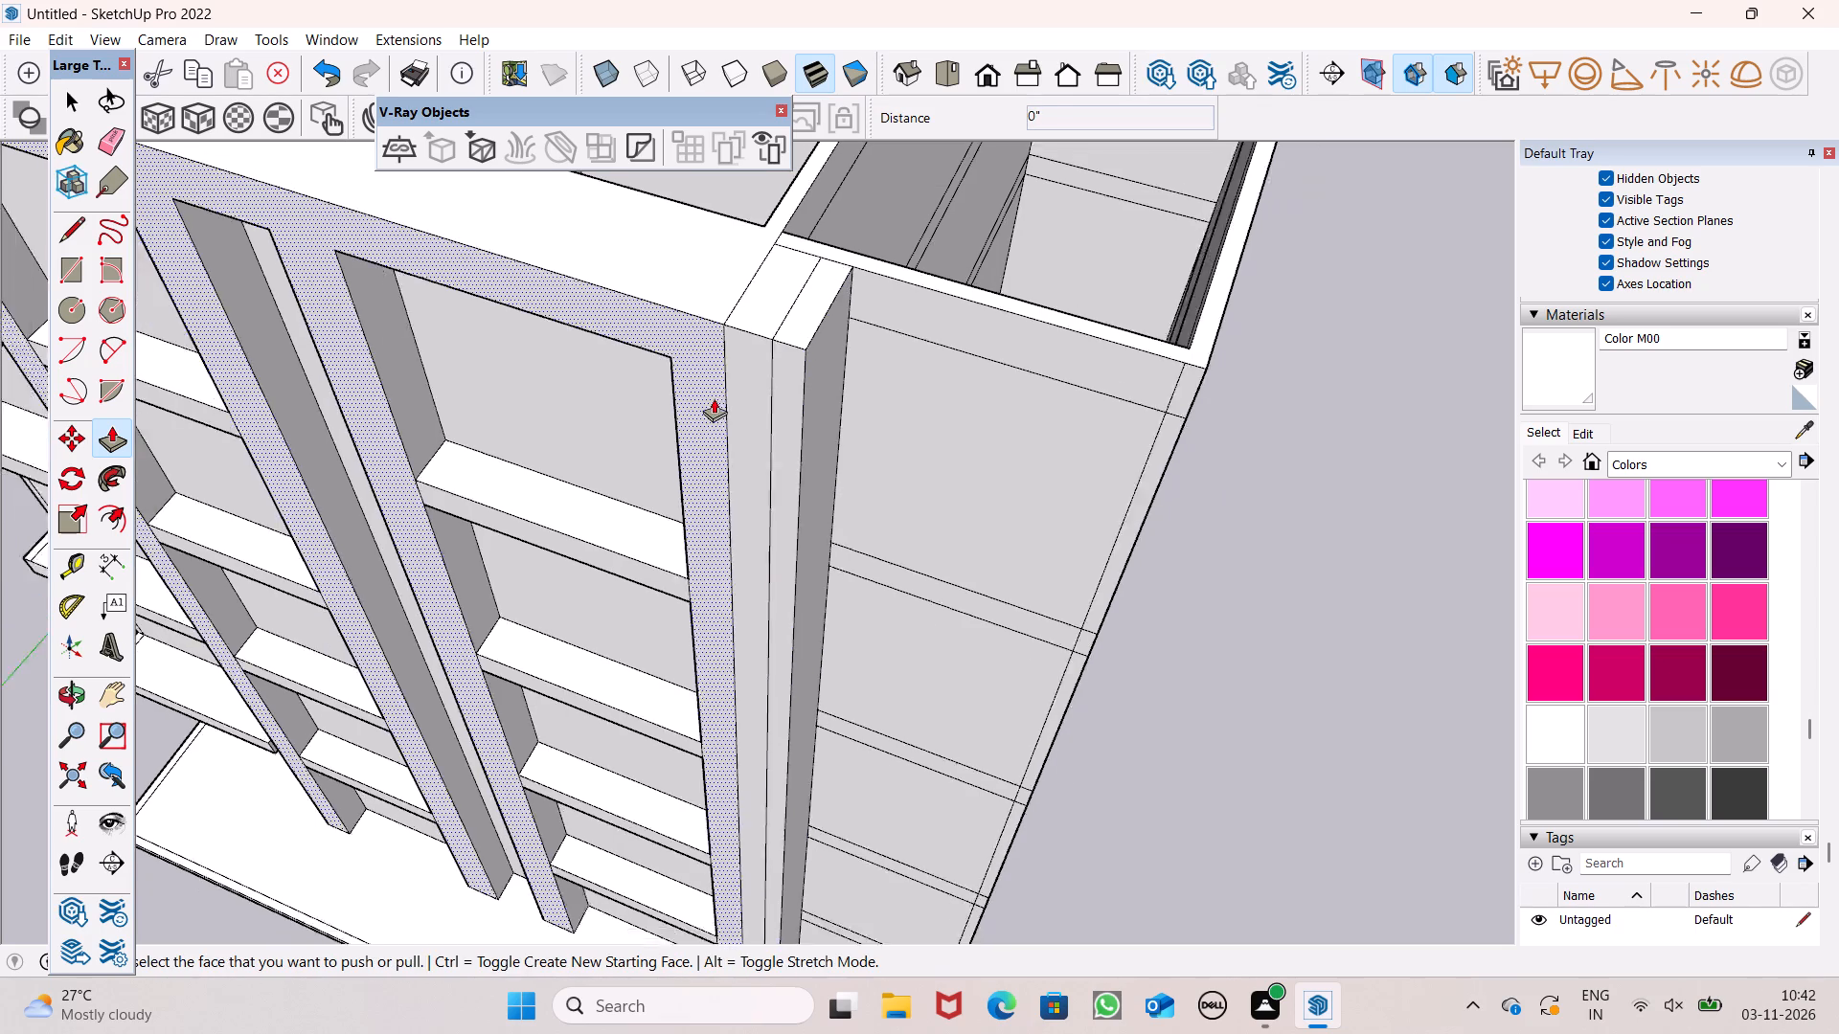
pyautogui.scroll(-3, 714, 398)
pyautogui.moveTo(651, 450); pyautogui.dragTo(784, 530, button='middle')
pyautogui.scroll(-4, 748, 464)
pyautogui.scroll(1, 806, 483)
pyautogui.moveTo(806, 486); pyautogui.dragTo(797, 548, button='middle')
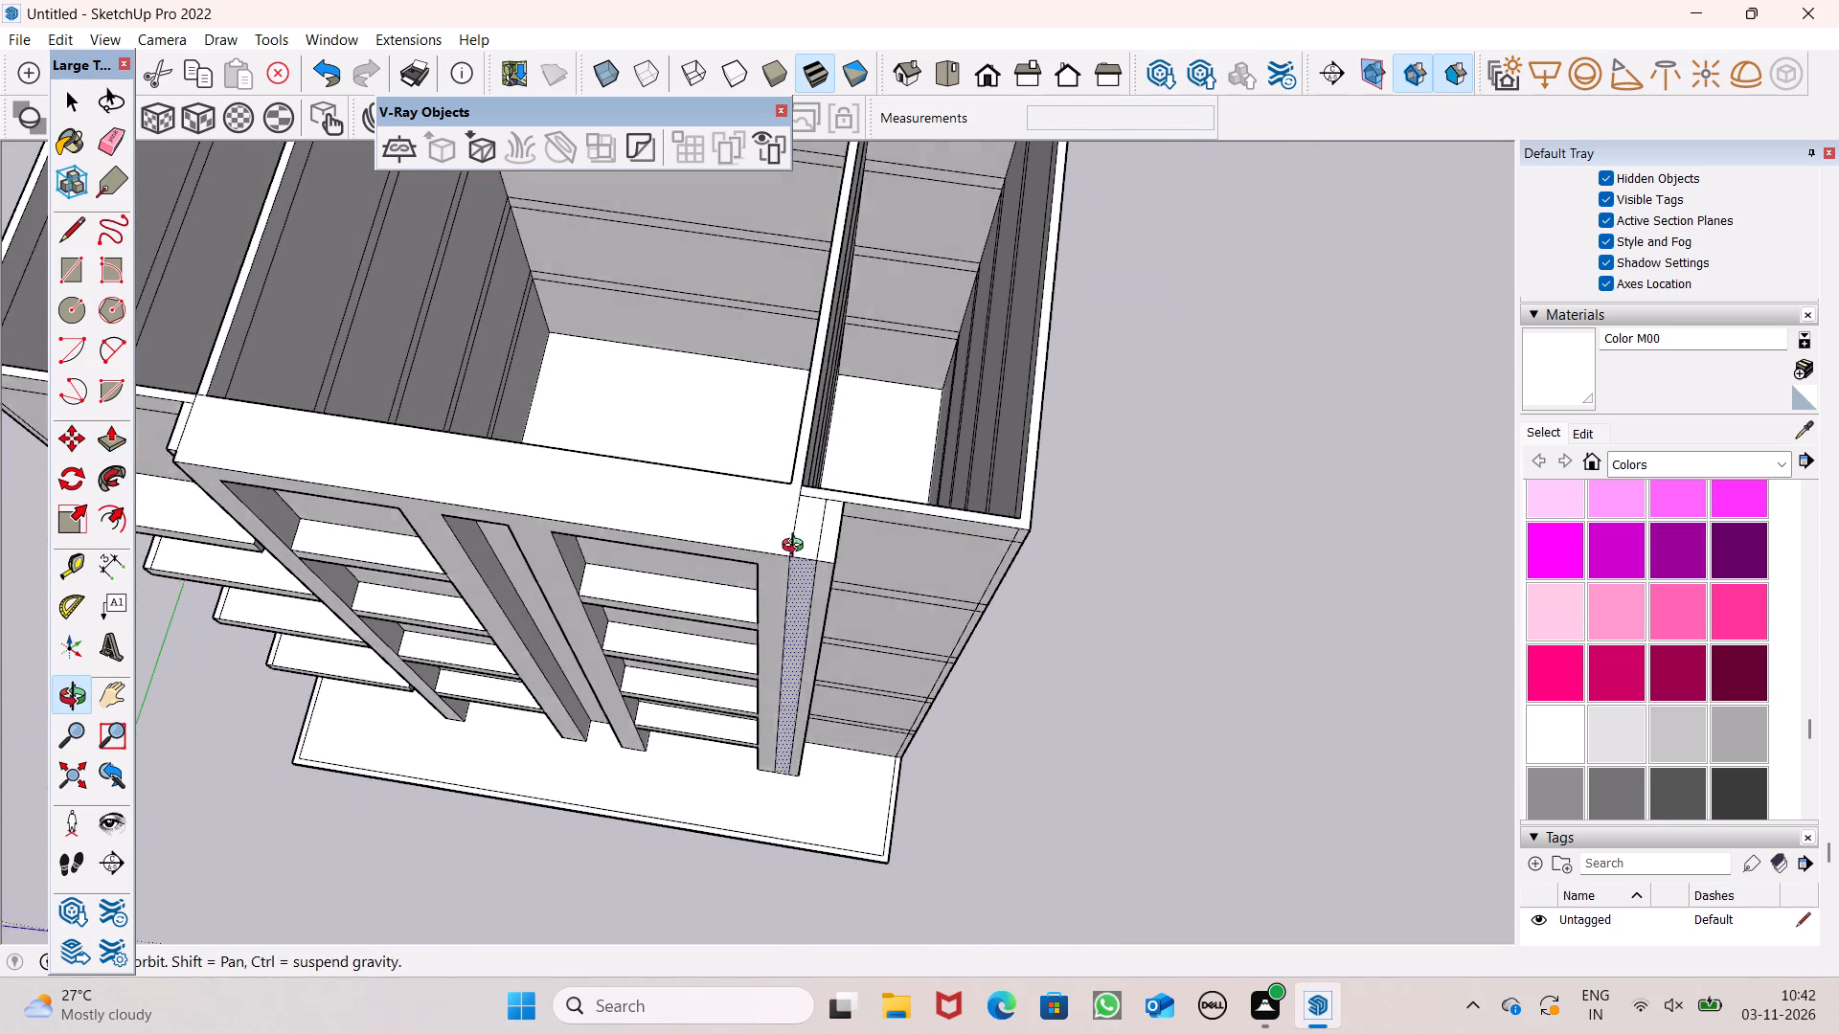
pyautogui.moveTo(797, 548); pyautogui.dragTo(794, 548, button='middle')
pyautogui.scroll(7, 801, 560)
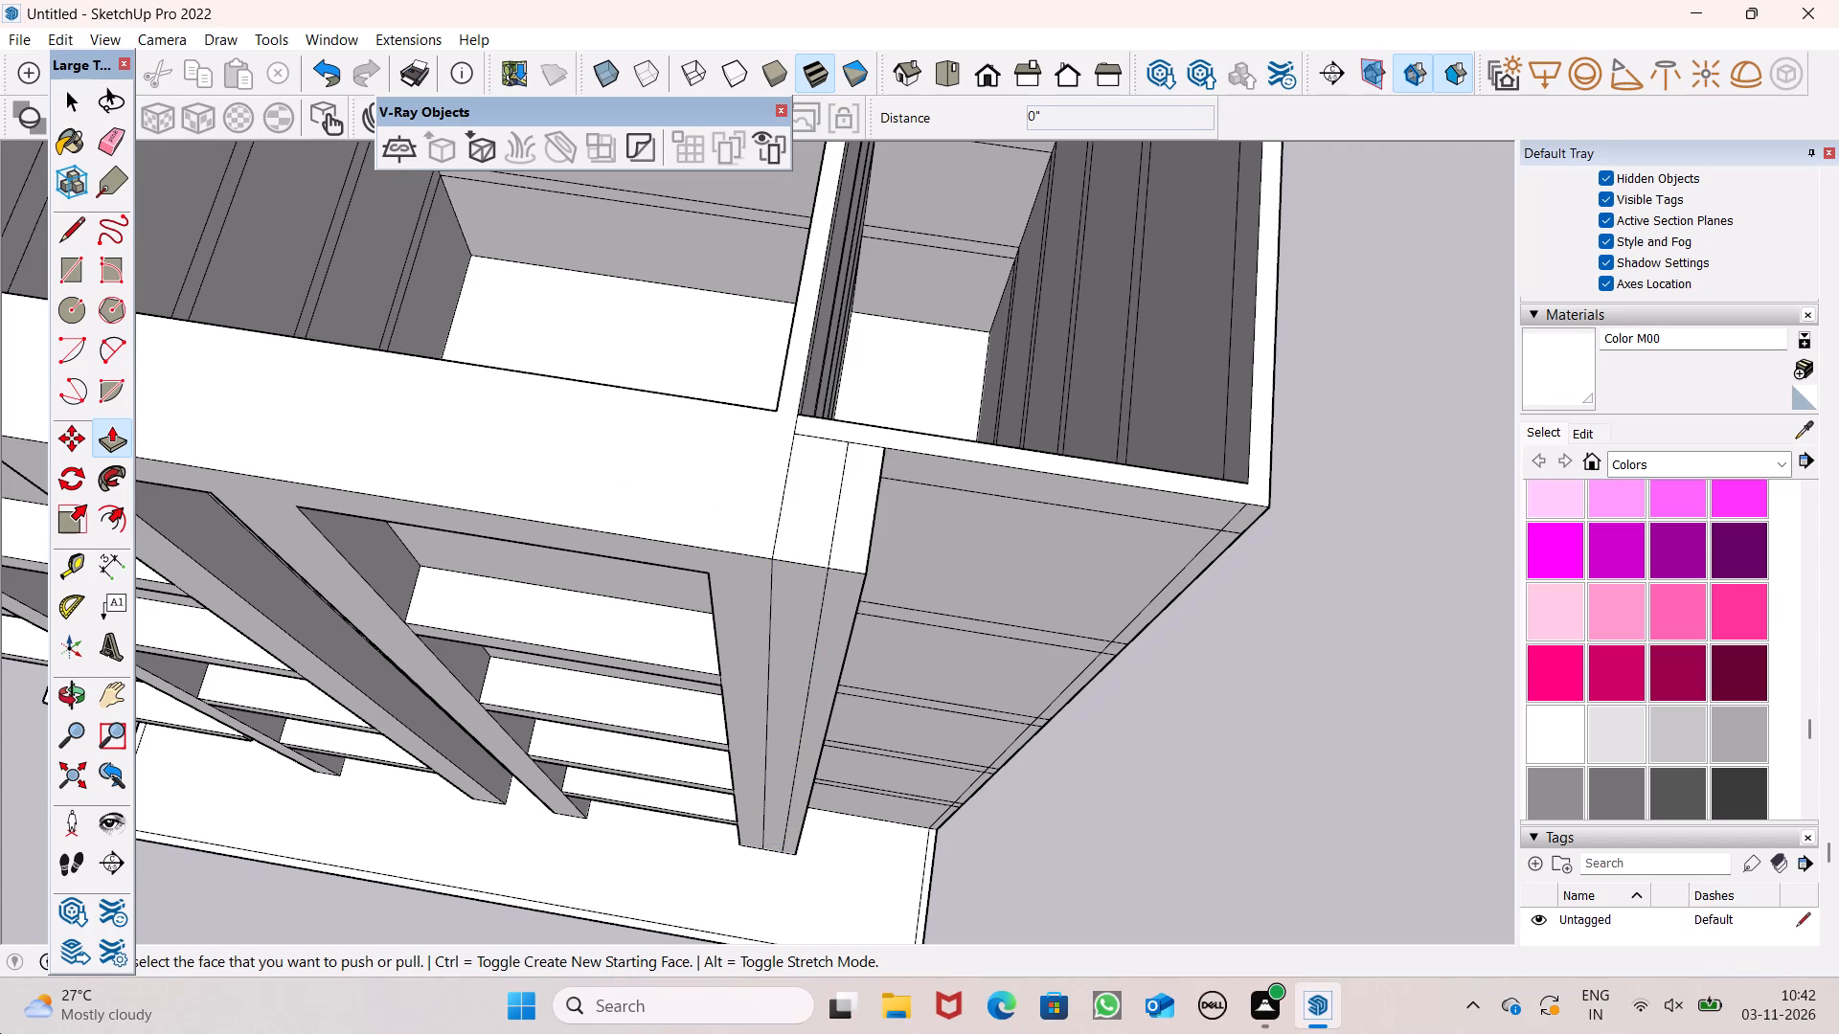
pyautogui.scroll(-5, 830, 579)
pyautogui.moveTo(773, 645); pyautogui.dragTo(815, 424, button='middle')
pyautogui.scroll(1, 815, 424)
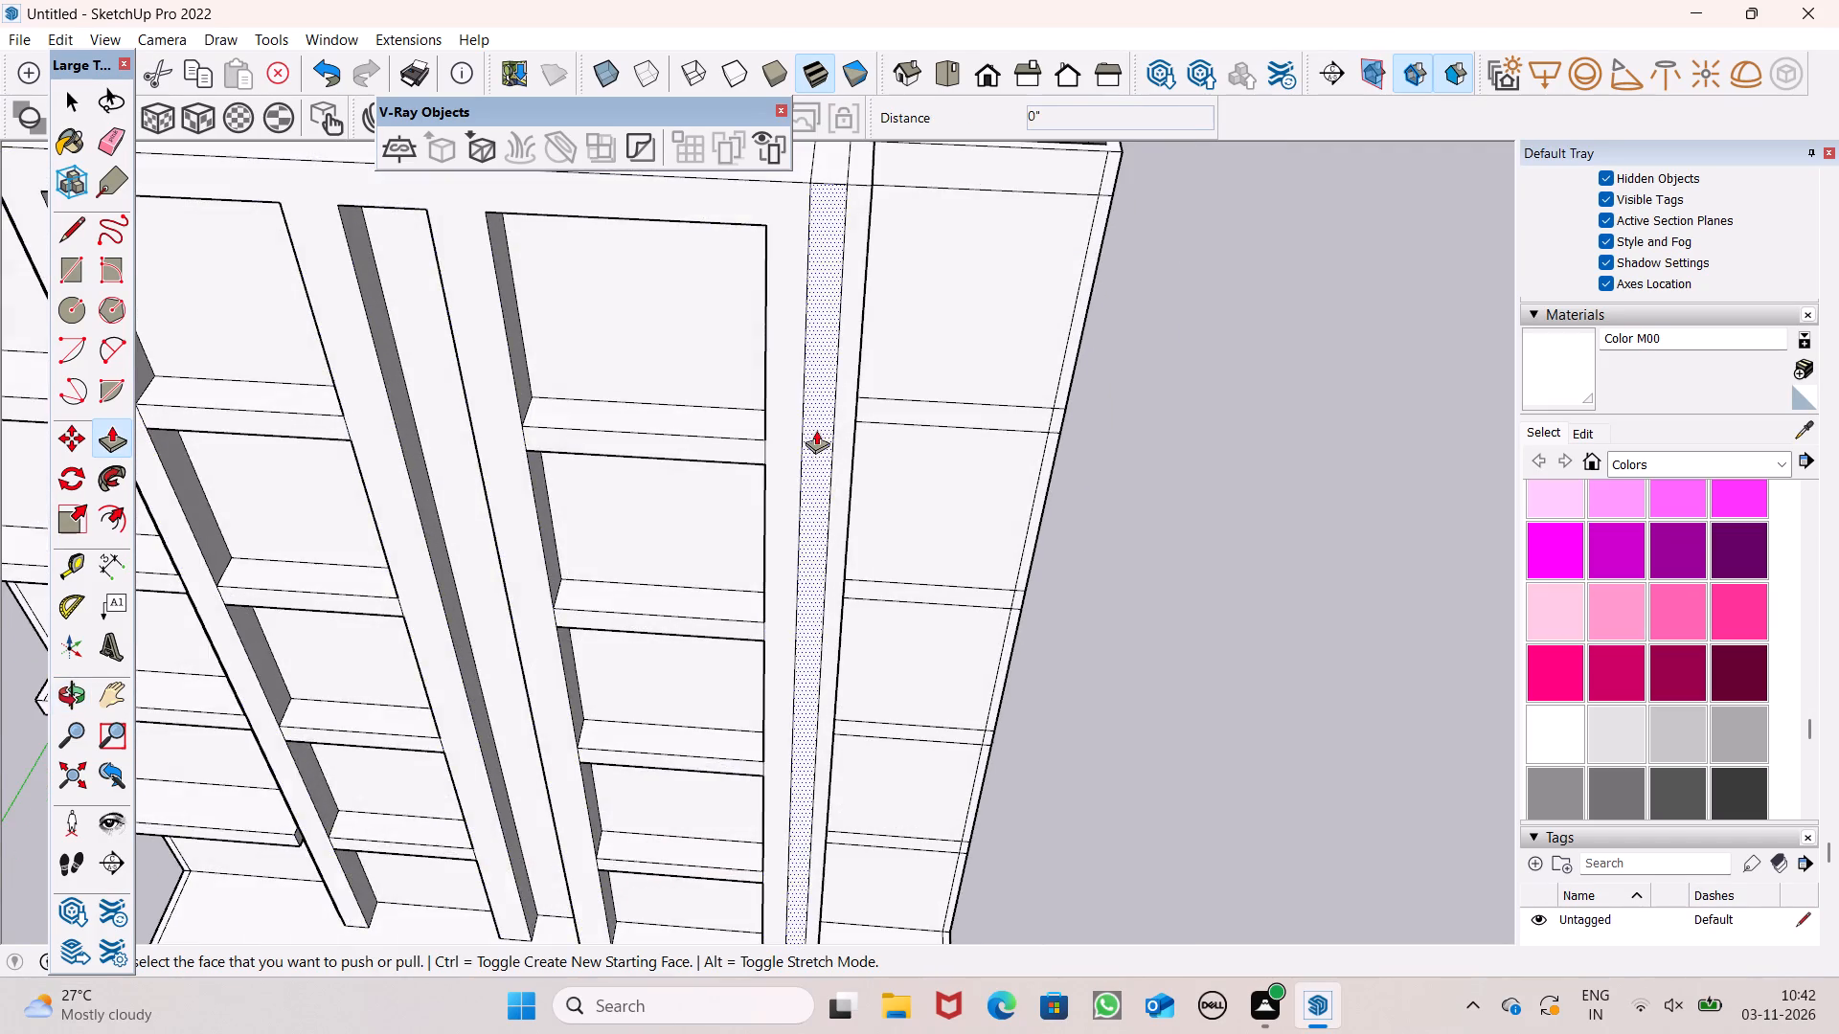
pyautogui.scroll(-3, 816, 488)
pyautogui.scroll(1, 817, 497)
pyautogui.moveTo(817, 499); pyautogui.dragTo(804, 599, button='middle')
pyautogui.scroll(5, 834, 460)
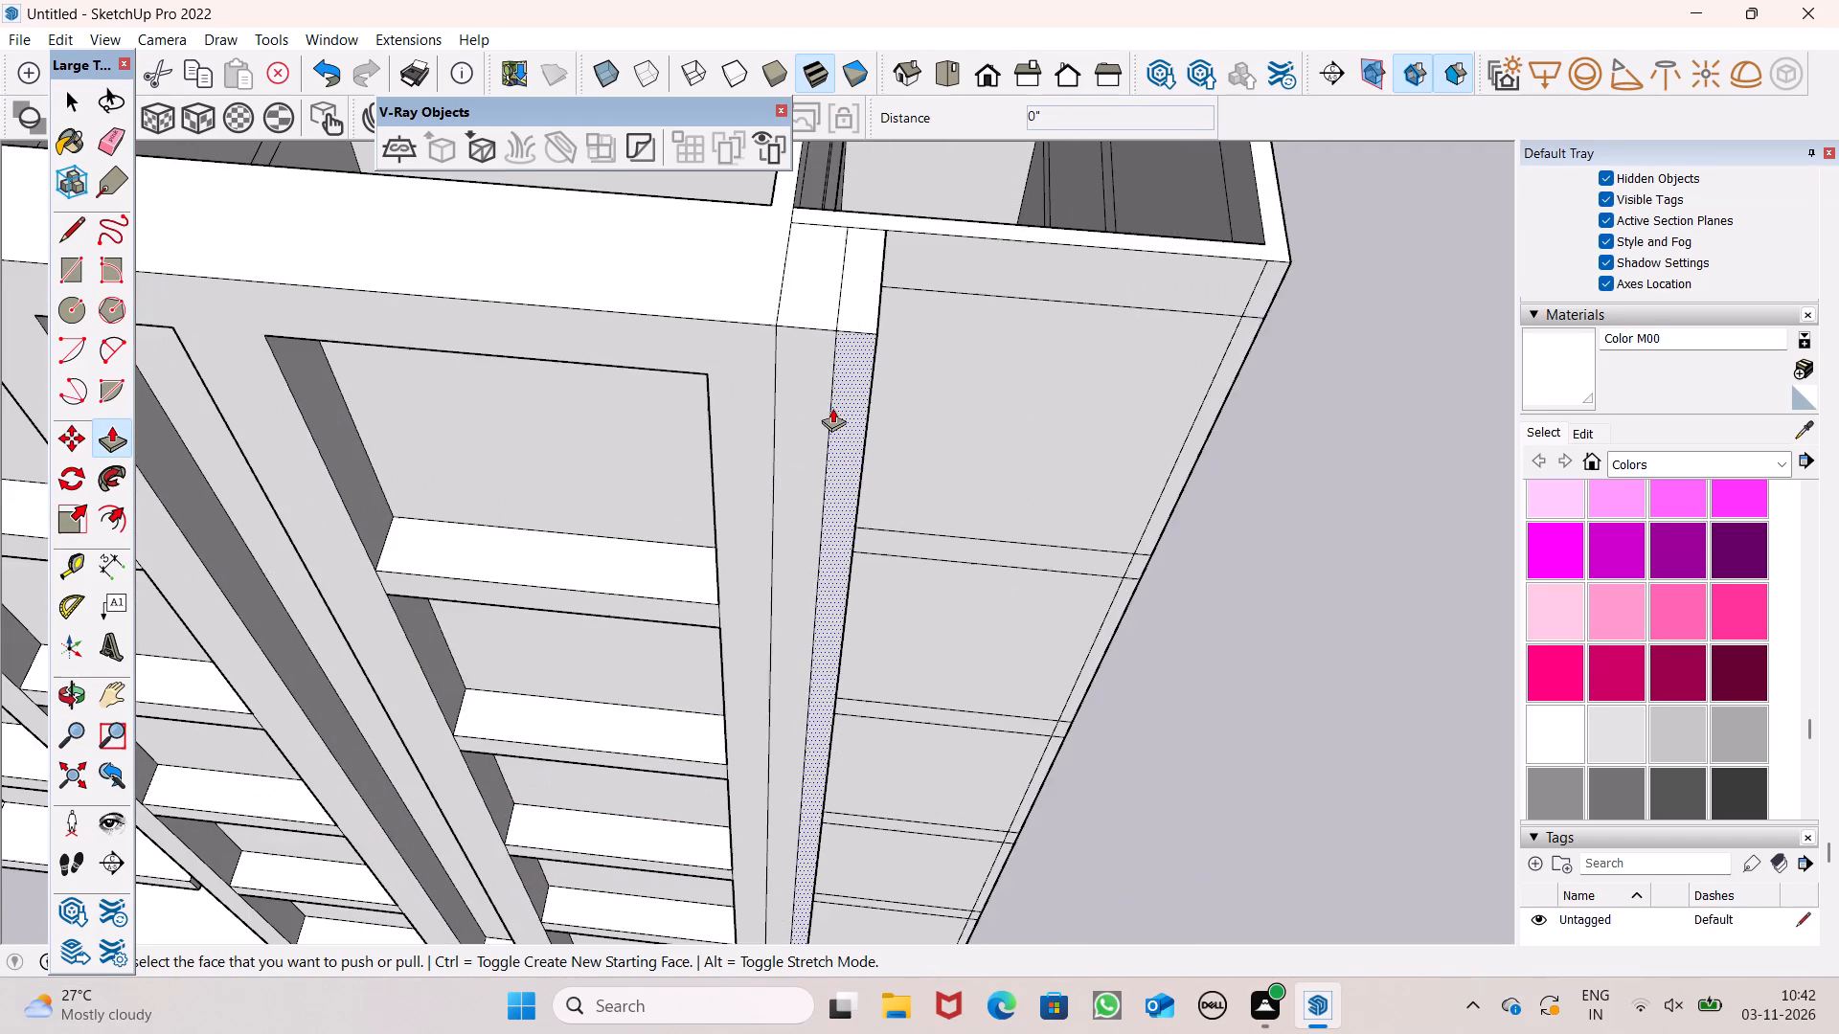
pyautogui.scroll(2, 832, 408)
pyautogui.scroll(-3, 807, 425)
pyautogui.moveTo(806, 447); pyautogui.dragTo(779, 576, button='middle')
pyautogui.scroll(6, 776, 567)
pyautogui.moveTo(787, 568); pyautogui.dragTo(788, 567)
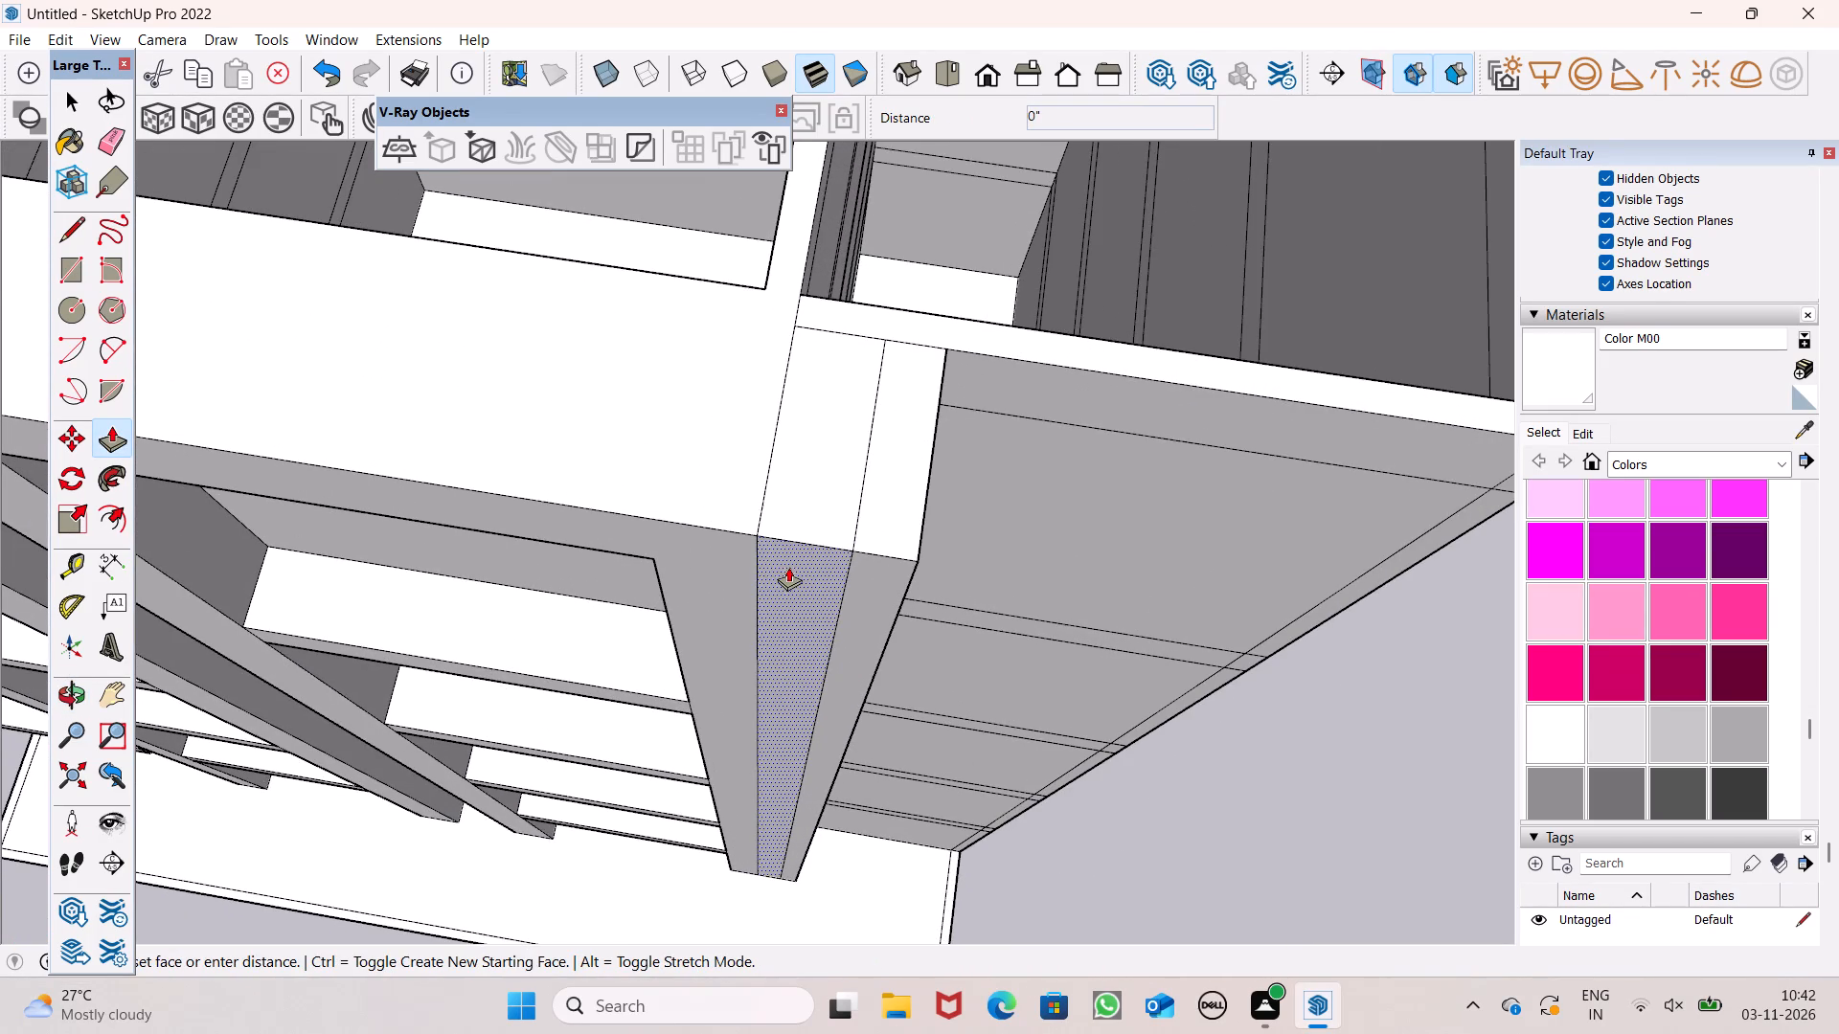
pyautogui.moveTo(788, 567); pyautogui.dragTo(805, 516)
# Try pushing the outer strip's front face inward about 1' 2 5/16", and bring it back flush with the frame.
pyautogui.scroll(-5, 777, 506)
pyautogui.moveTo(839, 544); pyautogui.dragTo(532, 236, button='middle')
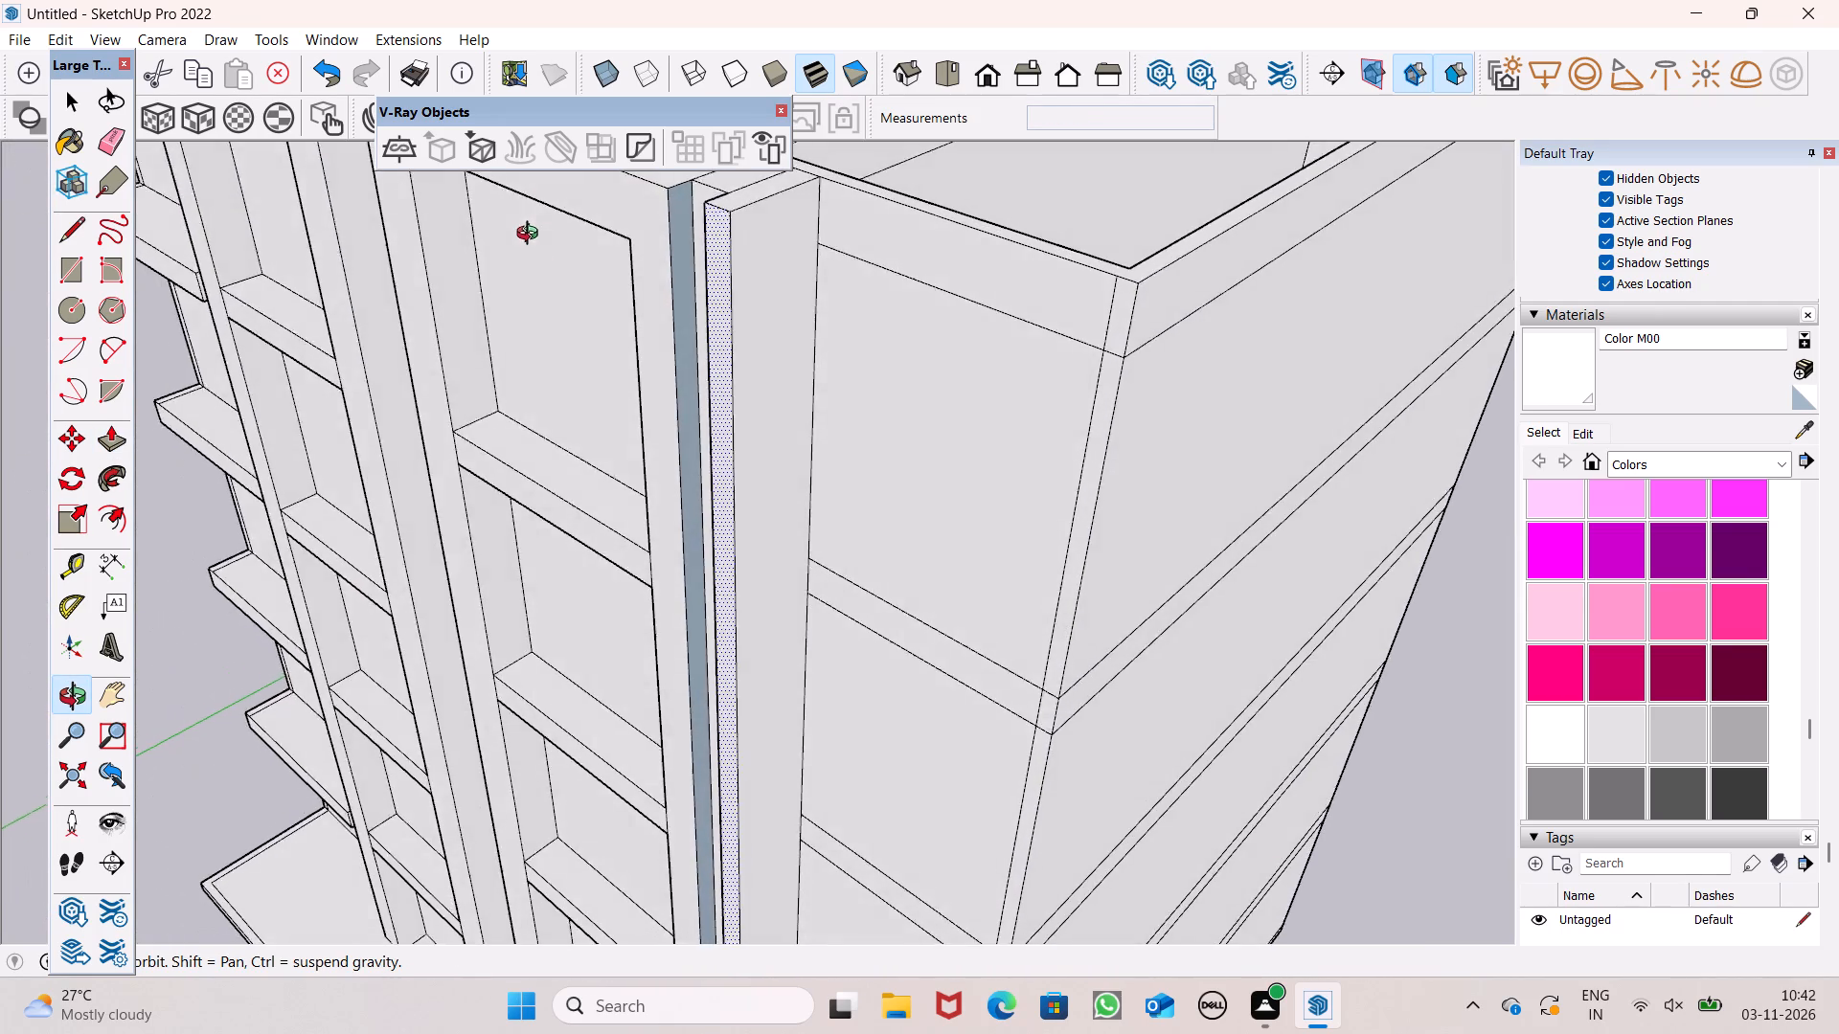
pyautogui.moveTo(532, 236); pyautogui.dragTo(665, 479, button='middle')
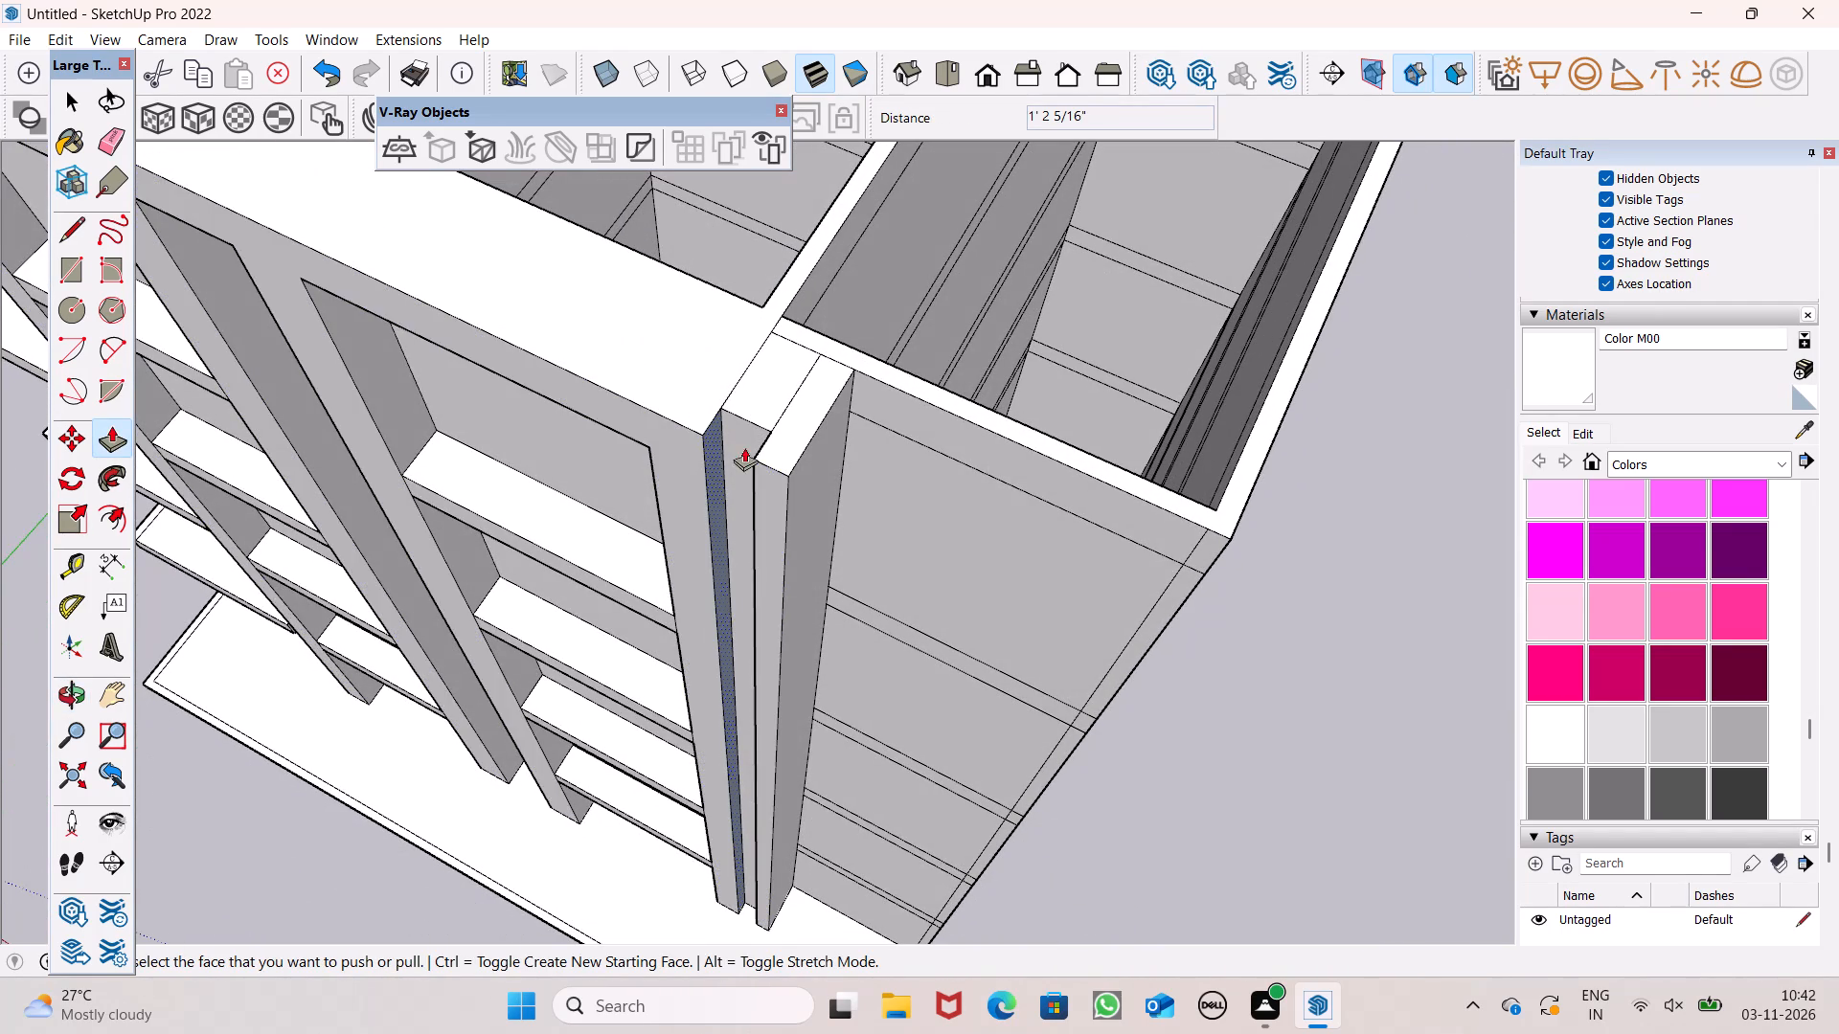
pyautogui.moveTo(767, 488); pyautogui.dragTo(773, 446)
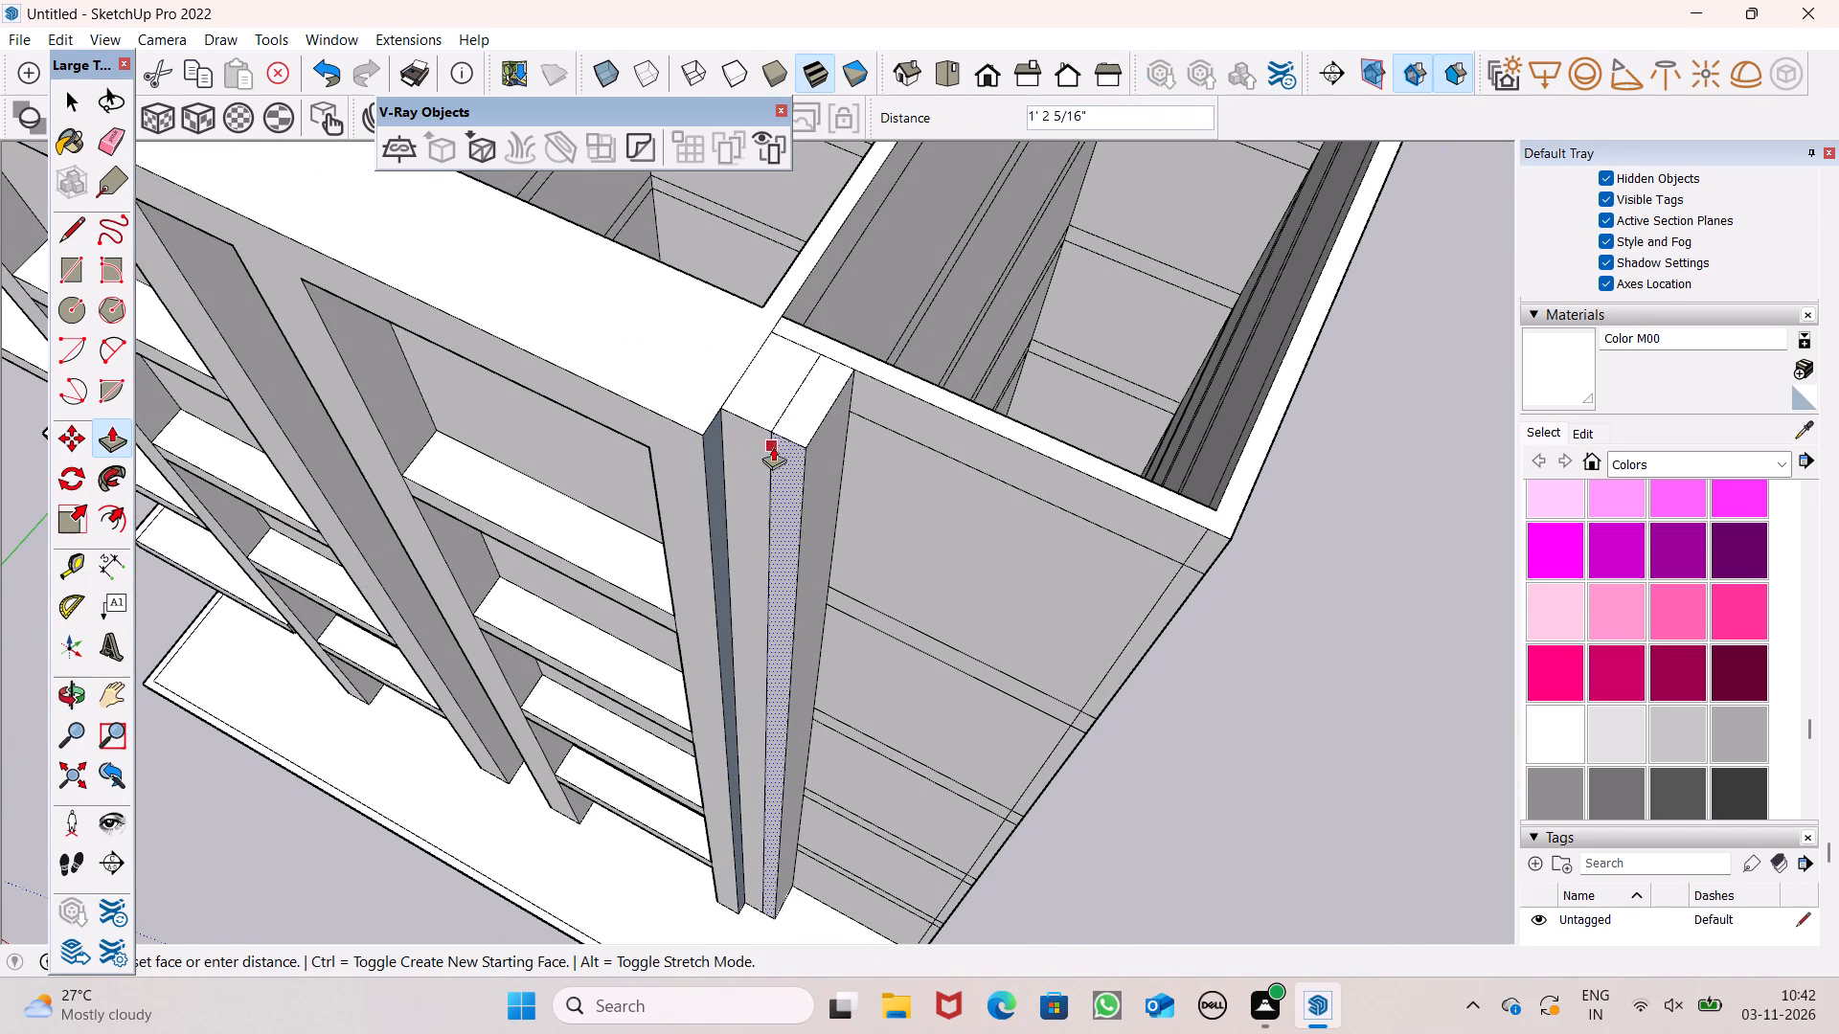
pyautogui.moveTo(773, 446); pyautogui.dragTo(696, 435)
# Examine the front frame, the recessed groove, the outer strip and the side wings from several angles.
pyautogui.scroll(-3, 659, 441)
pyautogui.moveTo(618, 559); pyautogui.dragTo(670, 387, button='middle')
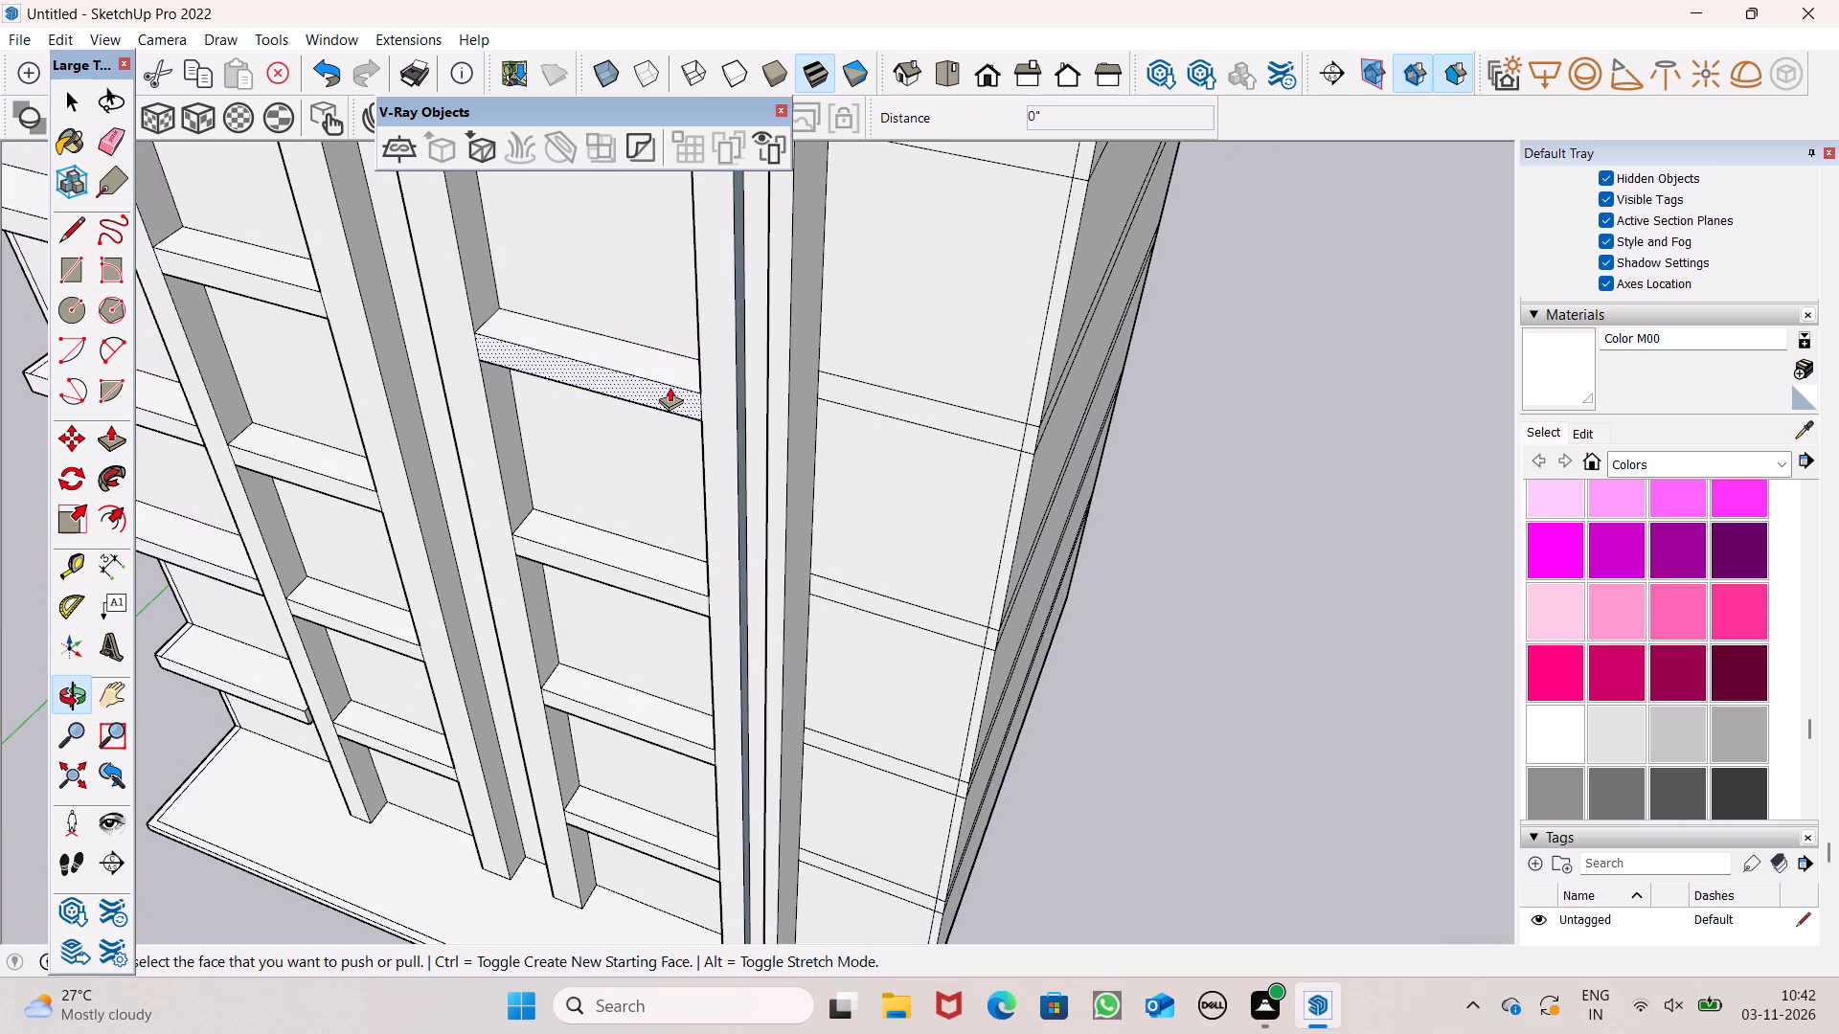
pyautogui.scroll(-9, 670, 387)
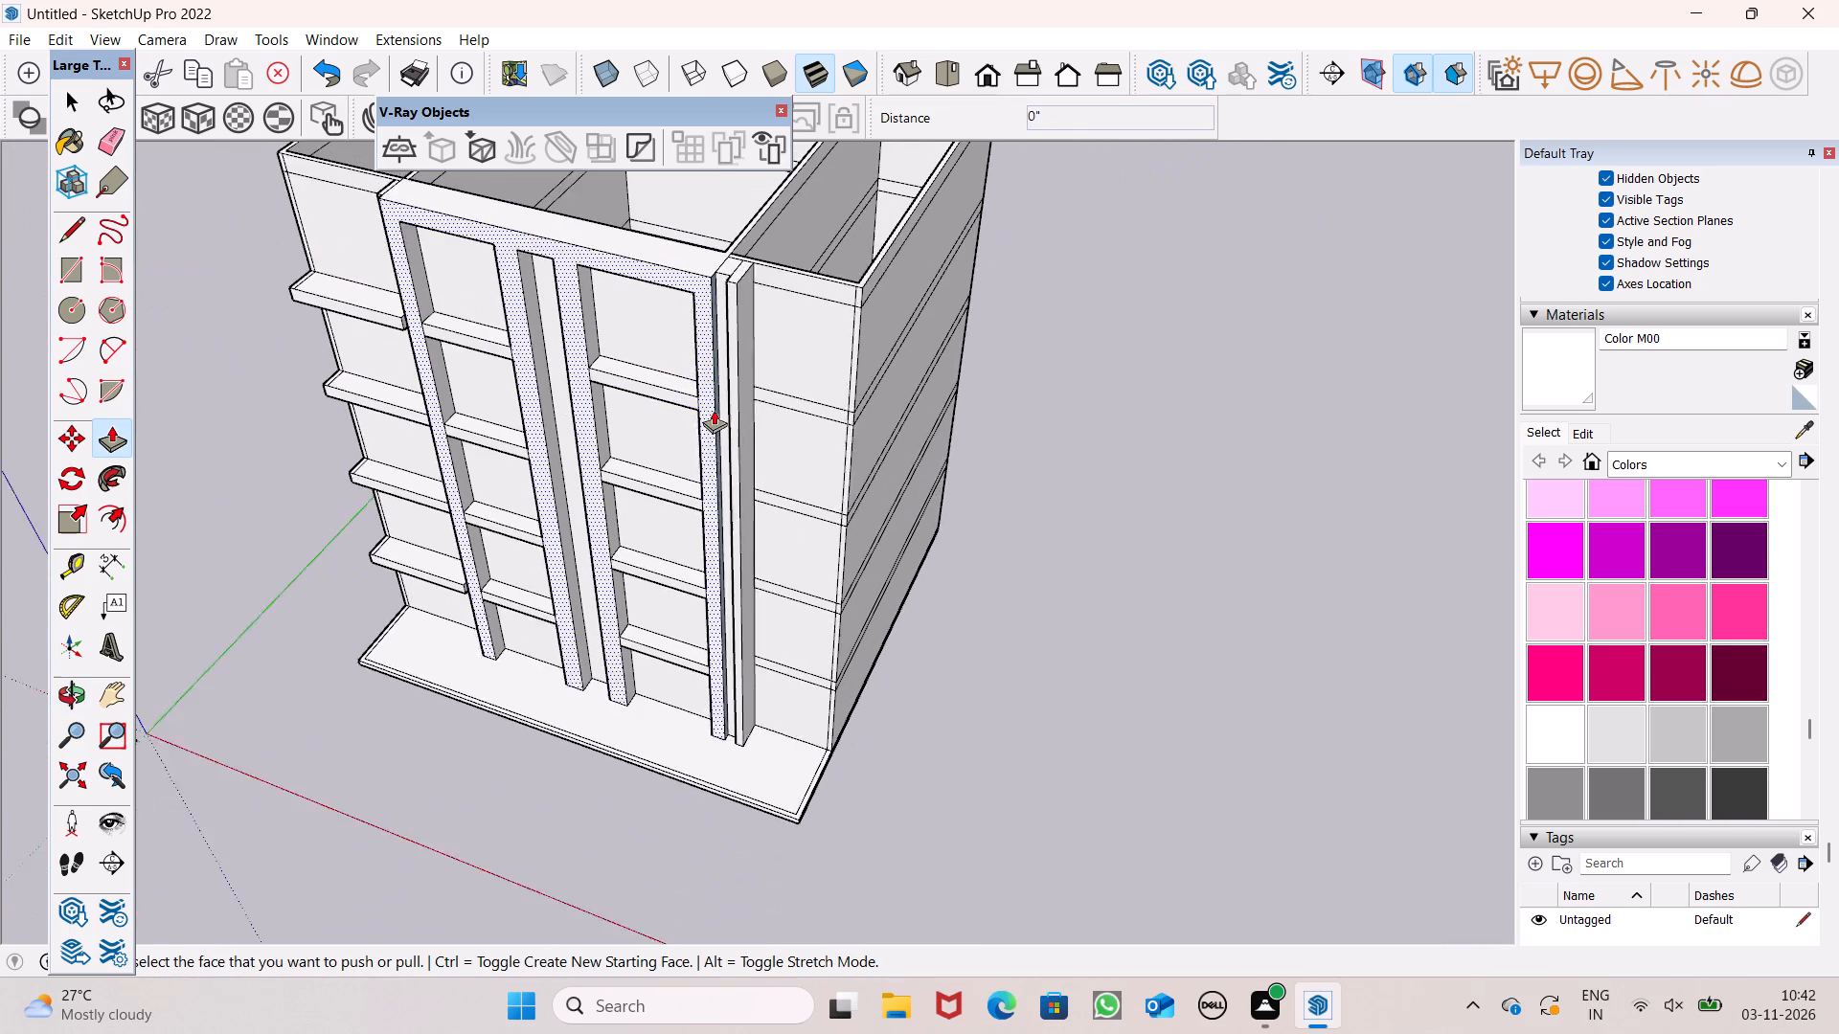
pyautogui.scroll(-2, 807, 345)
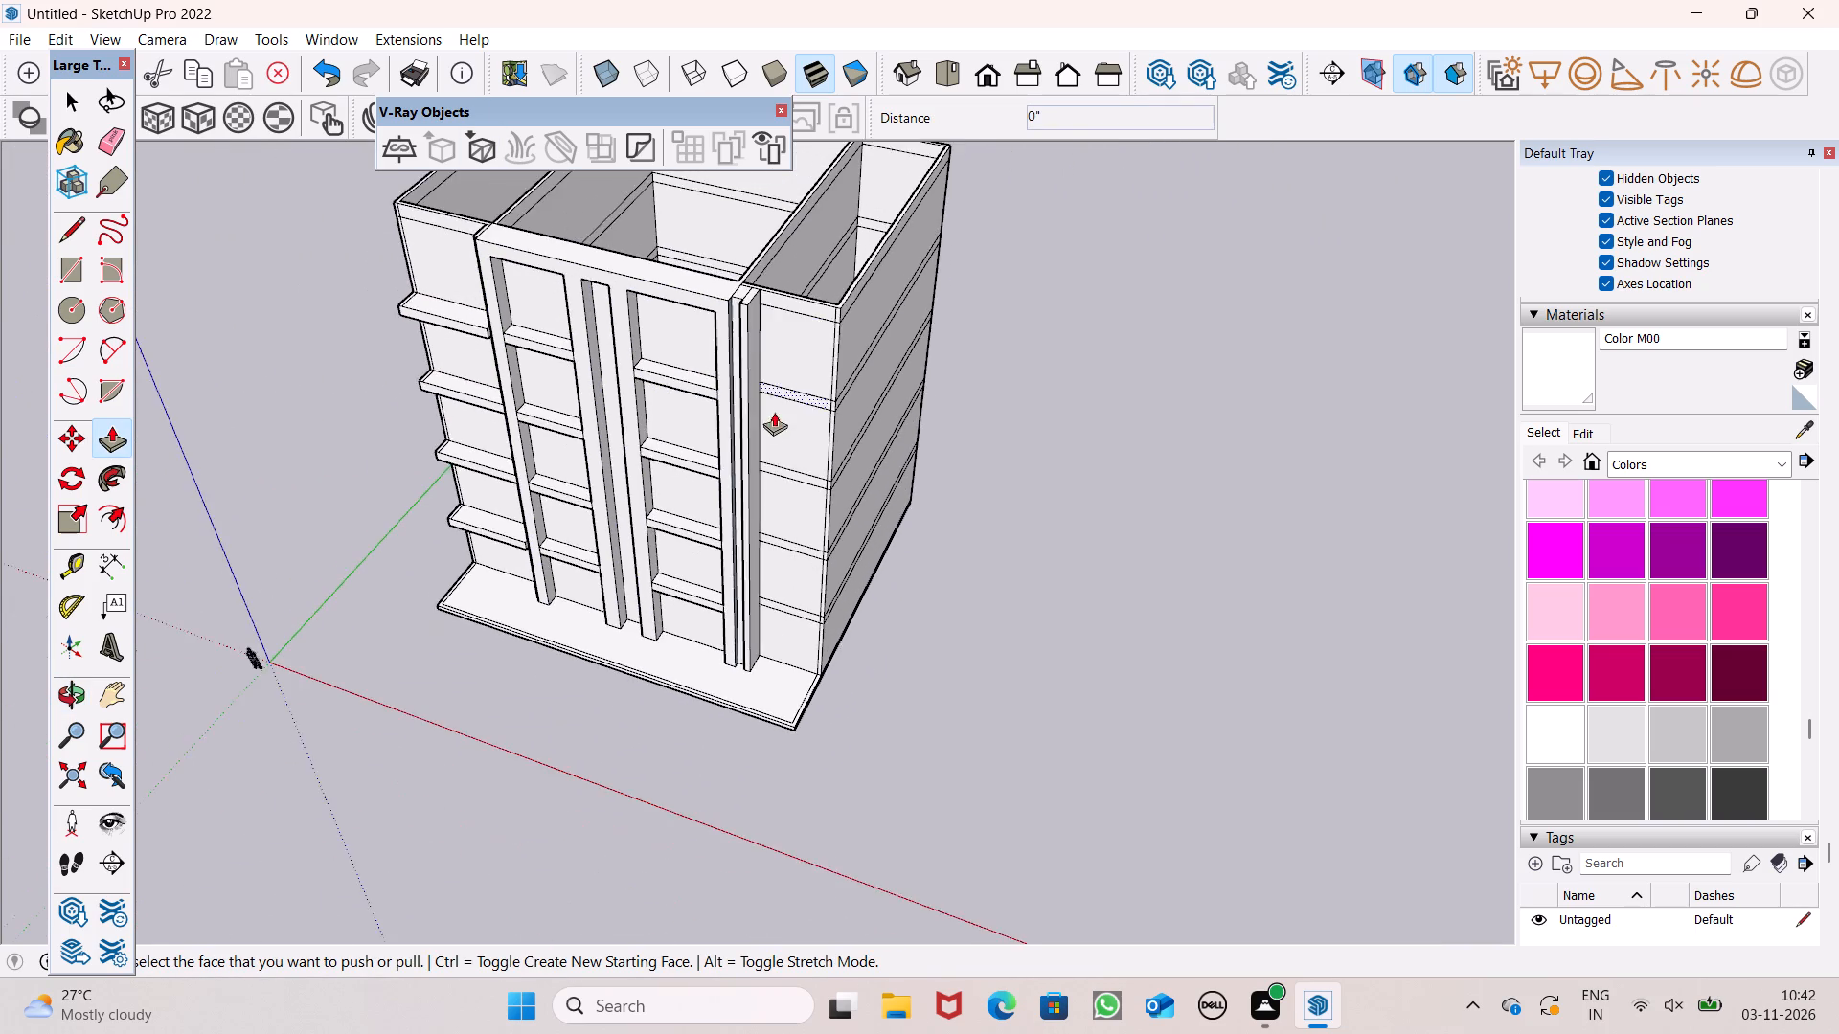
pyautogui.moveTo(765, 412); pyautogui.dragTo(946, 223, button='middle')
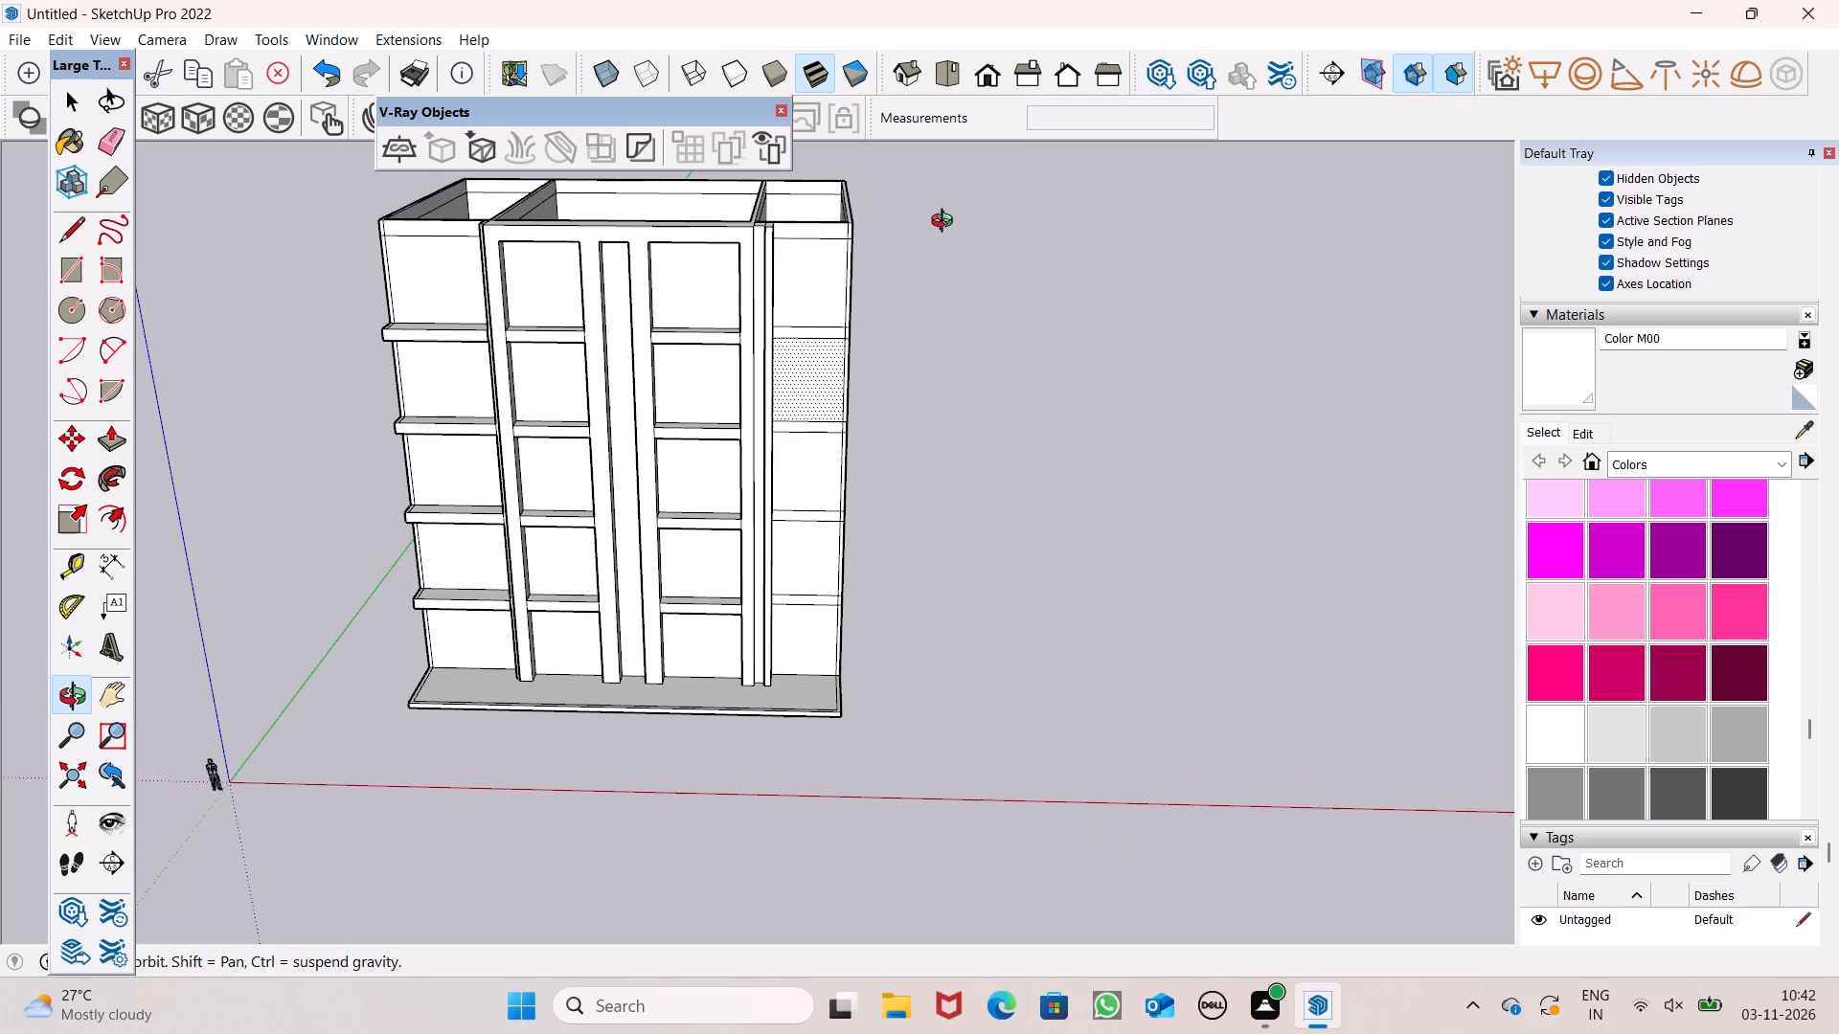
pyautogui.moveTo(946, 223); pyautogui.dragTo(941, 223, button='middle')
pyautogui.scroll(8, 851, 236)
pyautogui.moveTo(944, 440); pyautogui.dragTo(829, 576, button='middle')
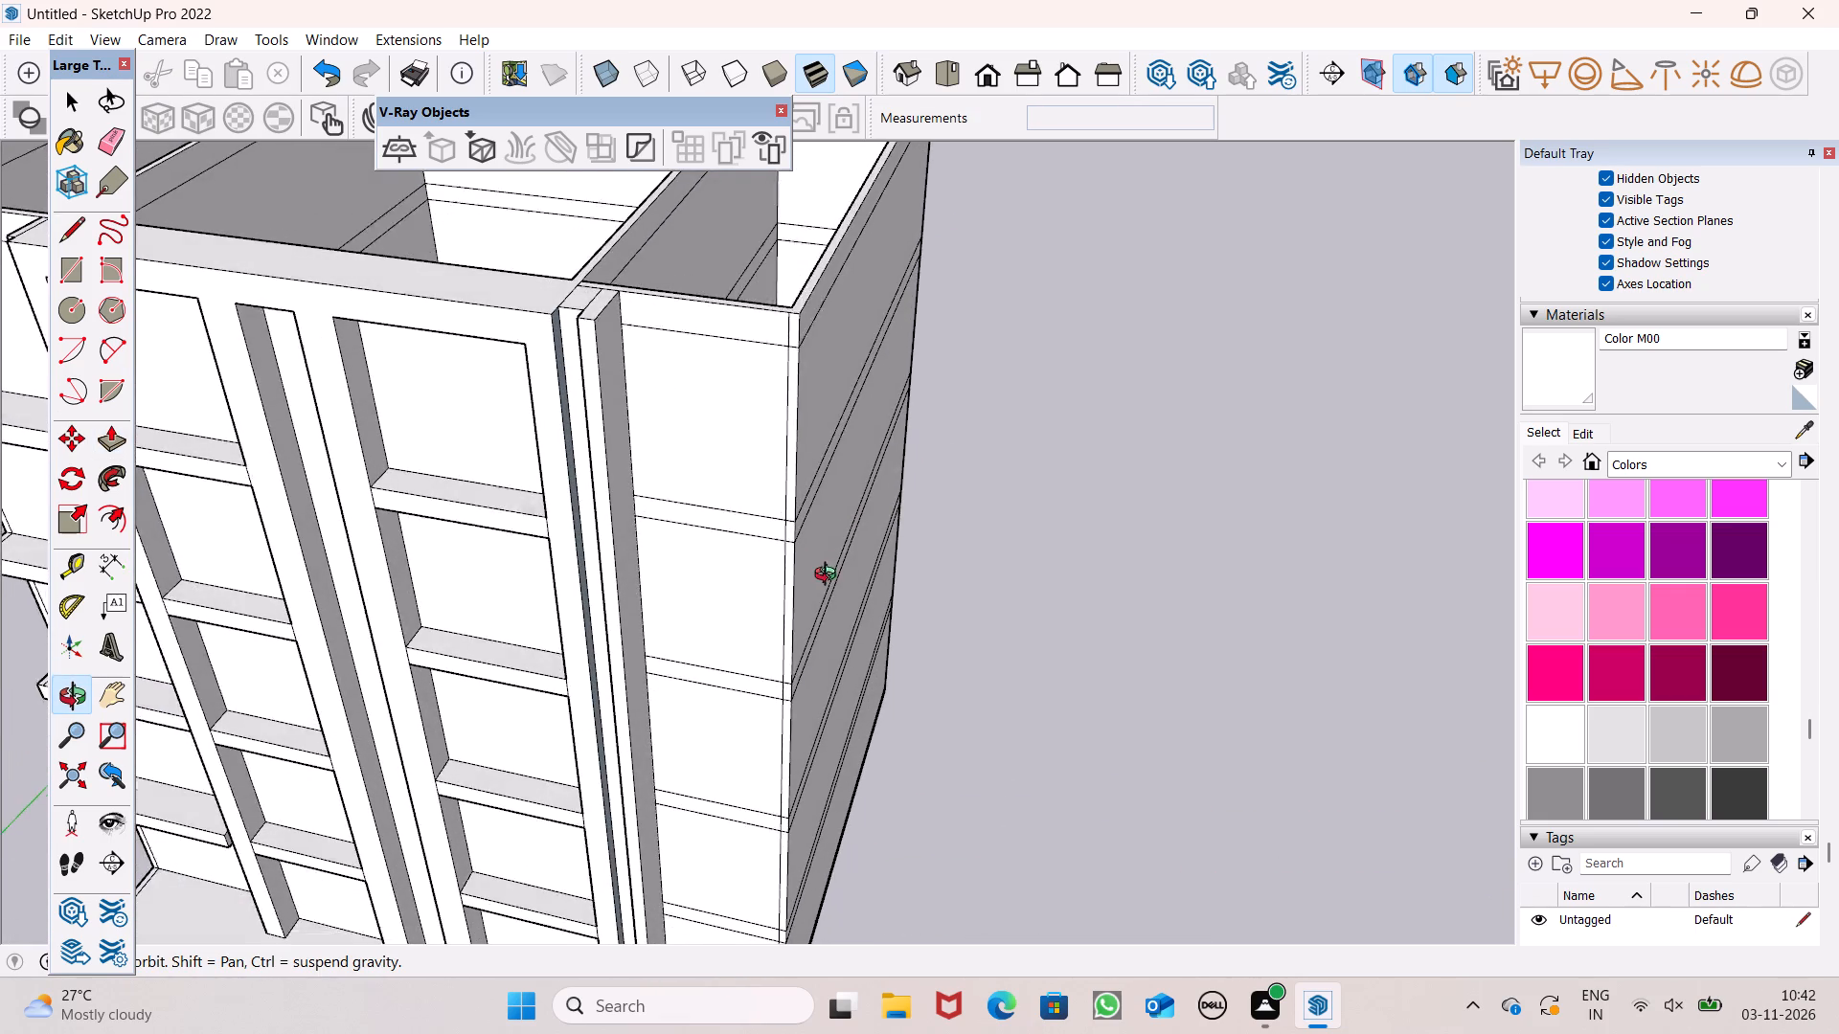
pyautogui.moveTo(829, 576); pyautogui.dragTo(828, 576, button='middle')
pyautogui.scroll(1, 828, 576)
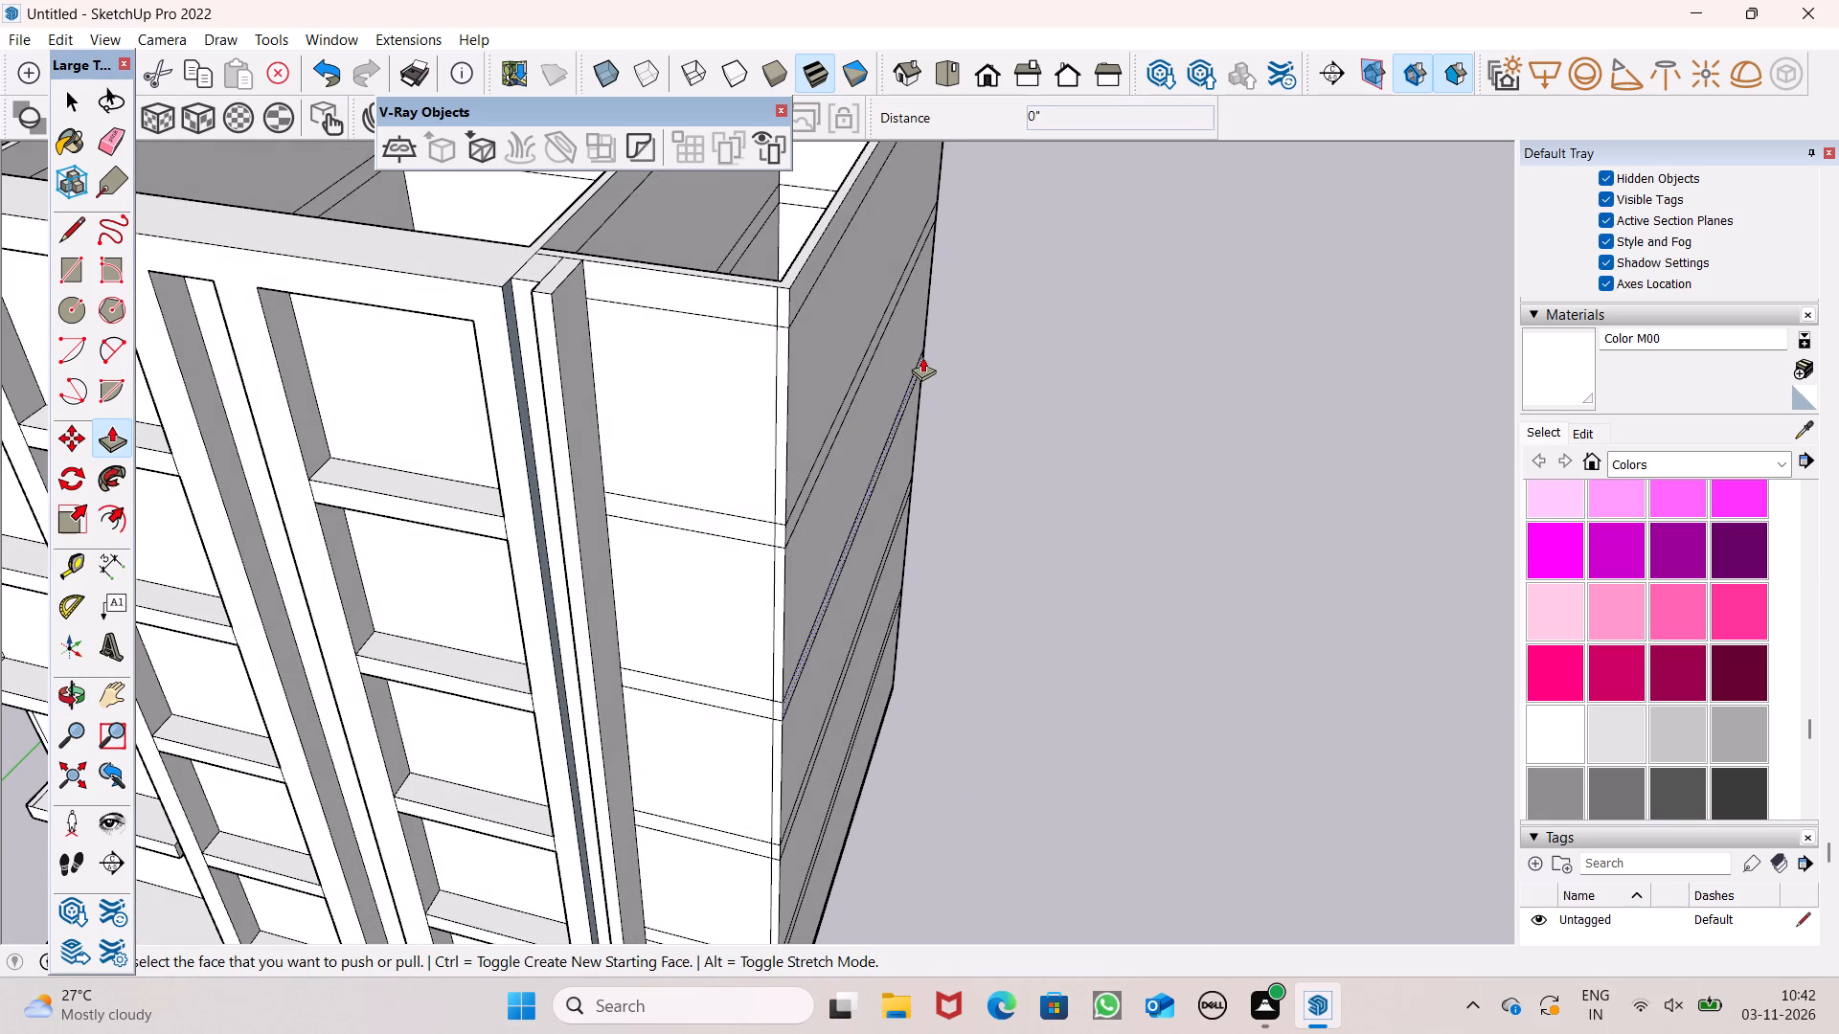
pyautogui.scroll(-3, 613, 487)
pyautogui.moveTo(550, 511); pyautogui.dragTo(754, 513, button='middle')
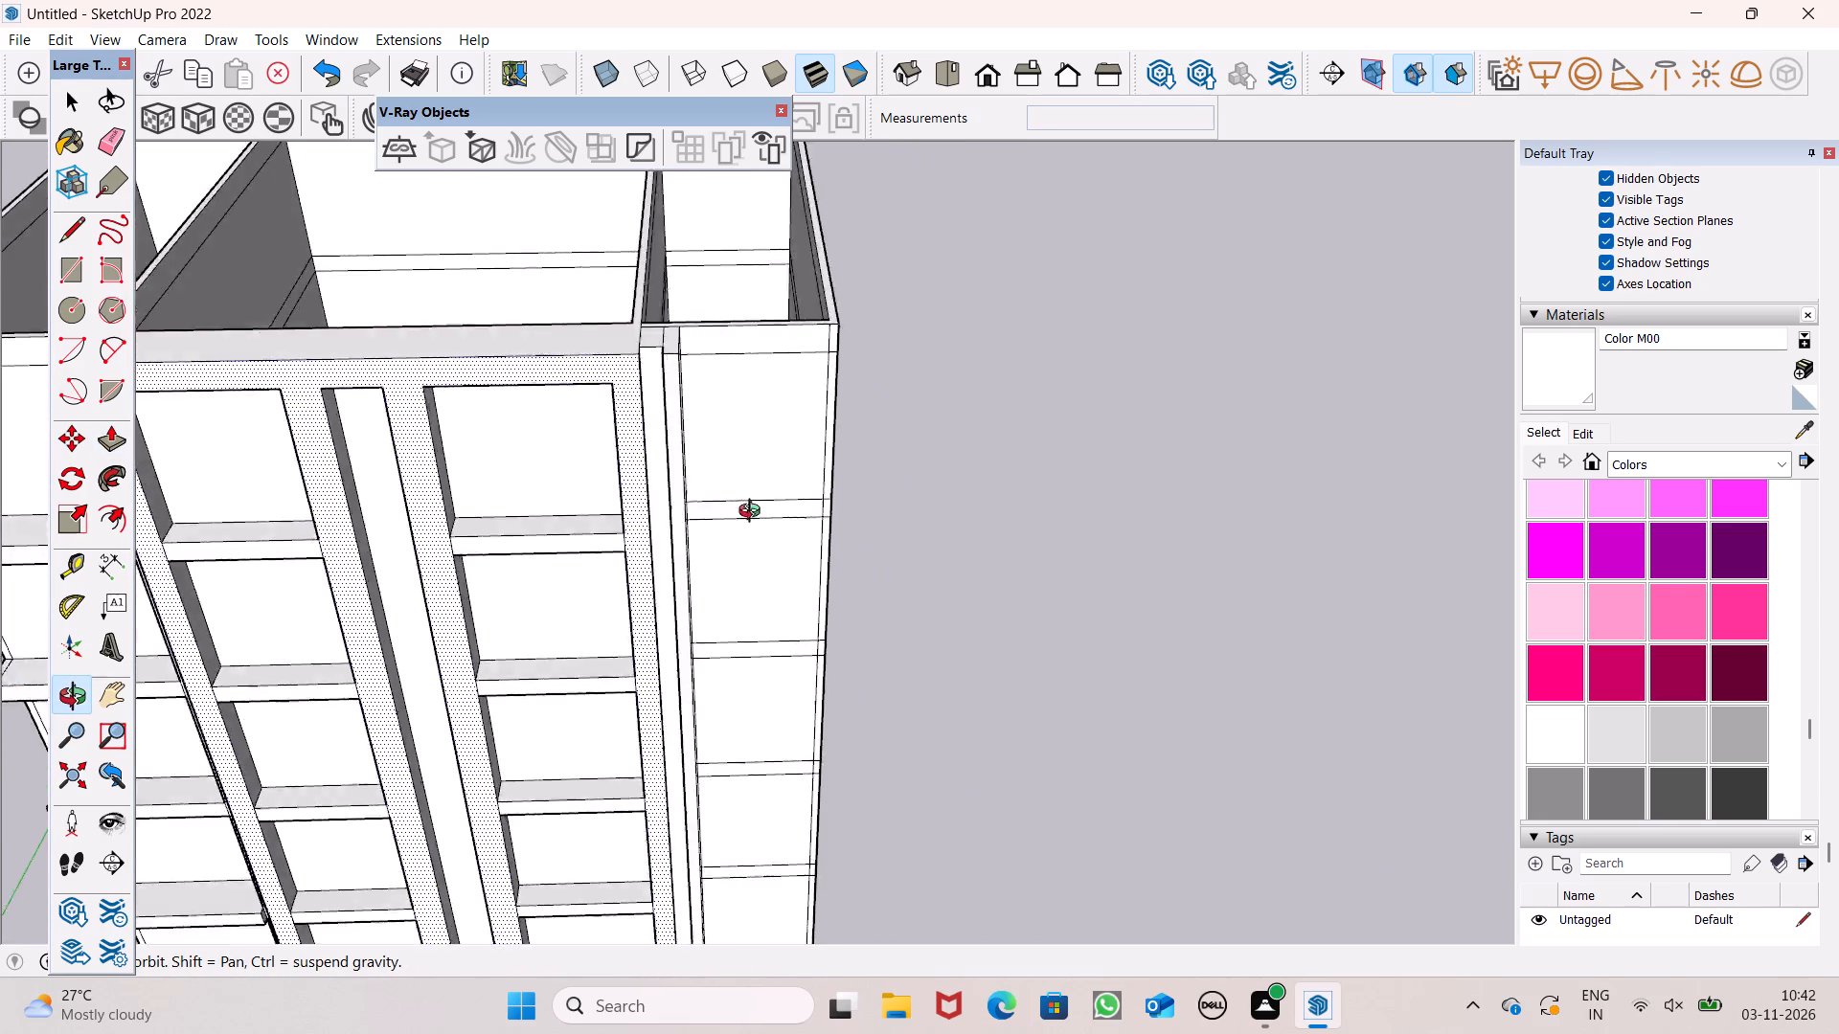
pyautogui.moveTo(754, 513); pyautogui.dragTo(565, 652, button='middle')
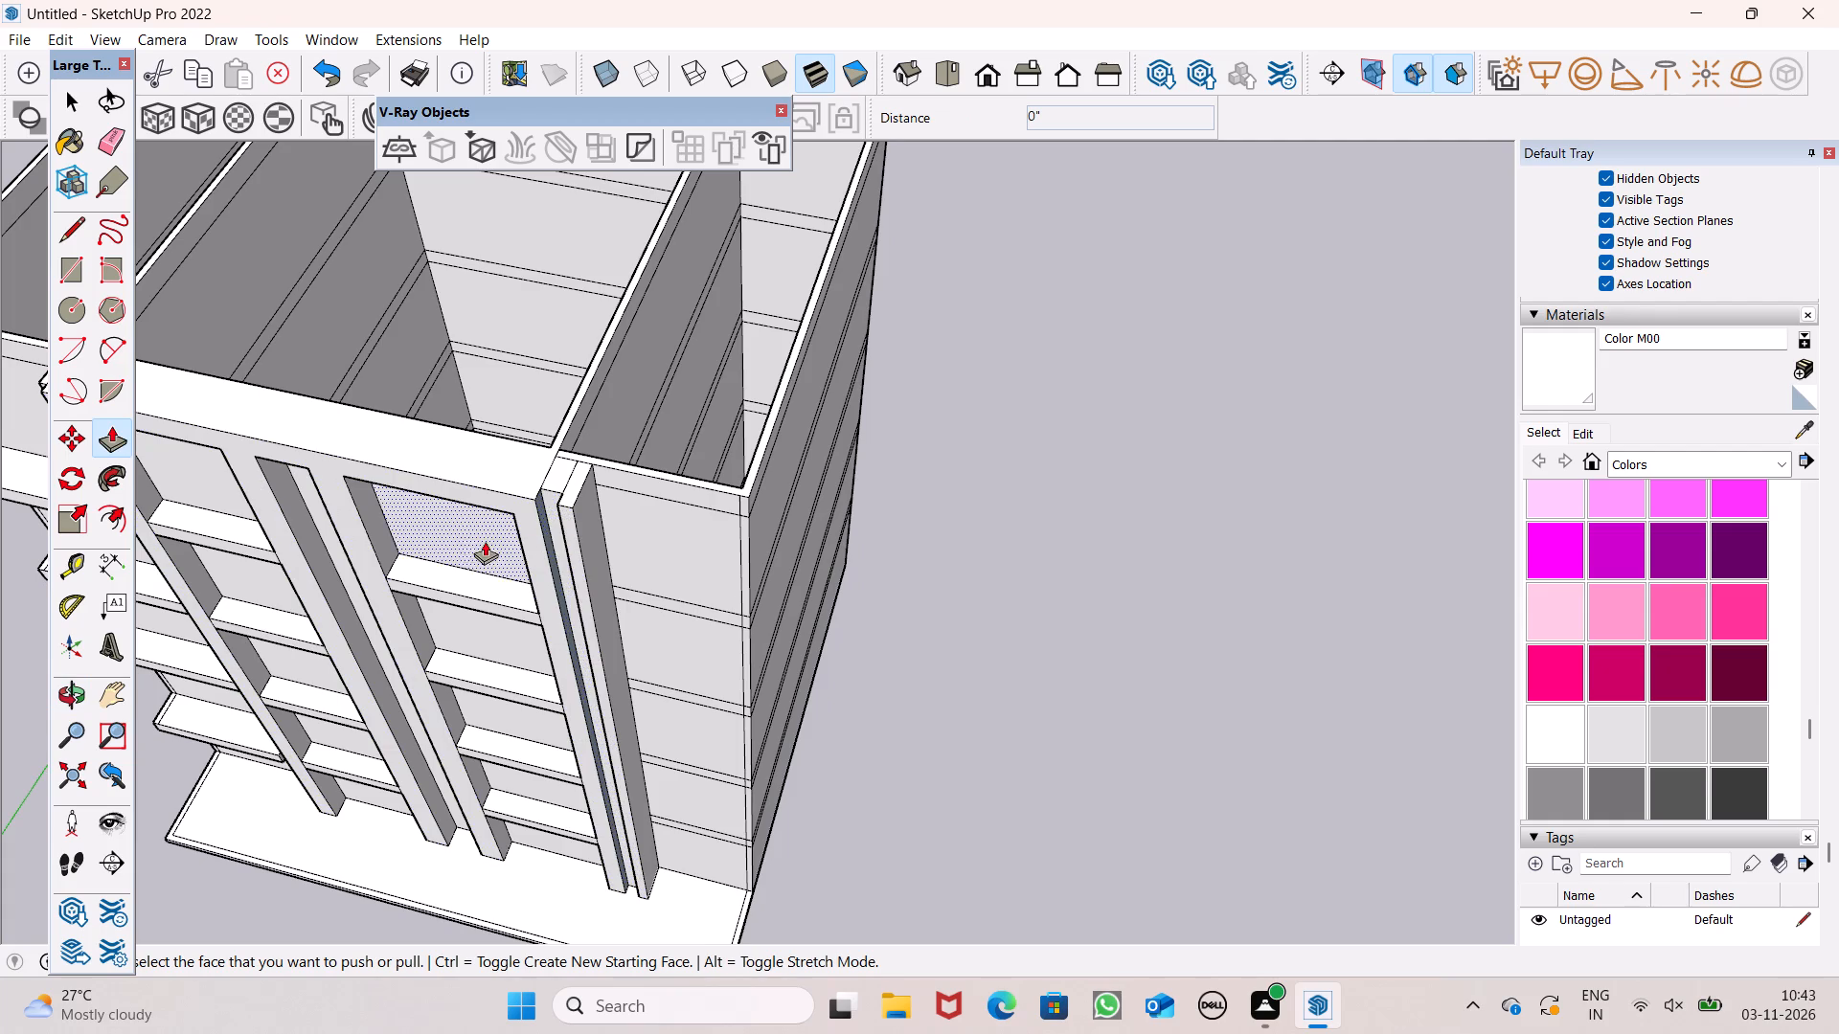
pyautogui.scroll(-5, 511, 474)
pyautogui.moveTo(598, 505); pyautogui.dragTo(828, 468, button='middle')
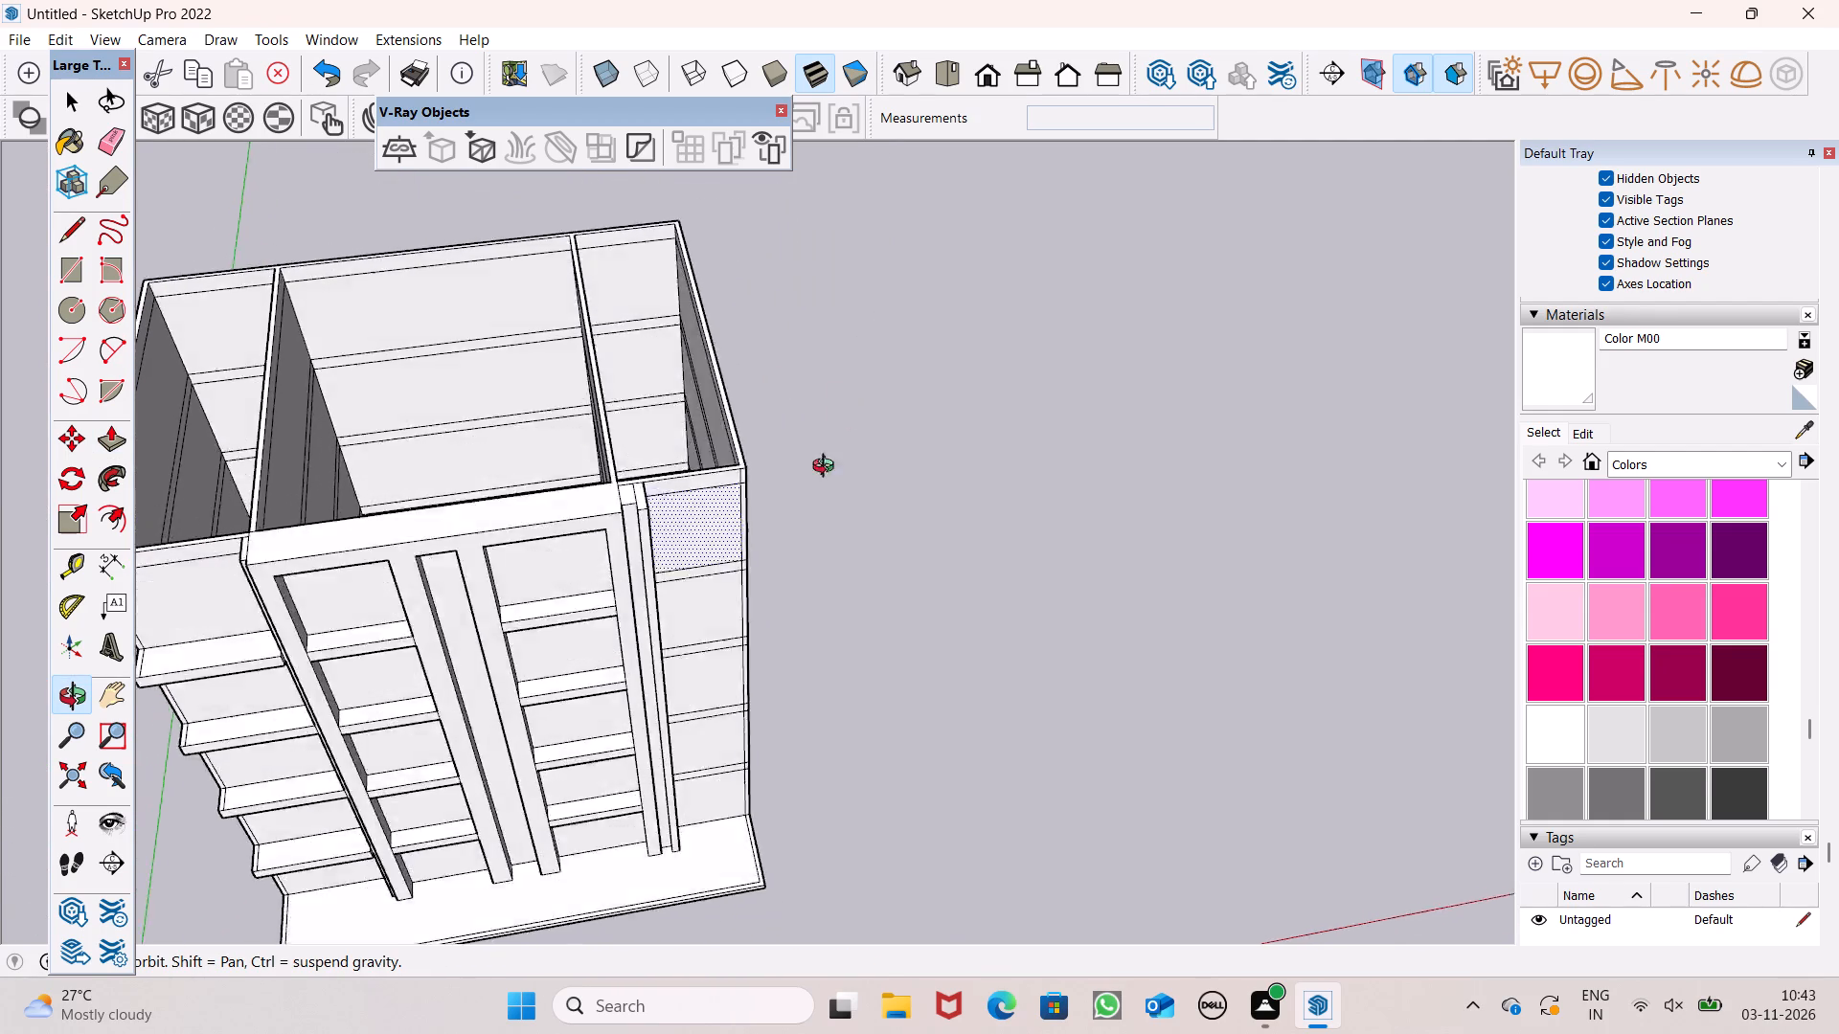
pyautogui.moveTo(828, 468); pyautogui.dragTo(645, 771, button='middle')
pyautogui.scroll(2, 578, 786)
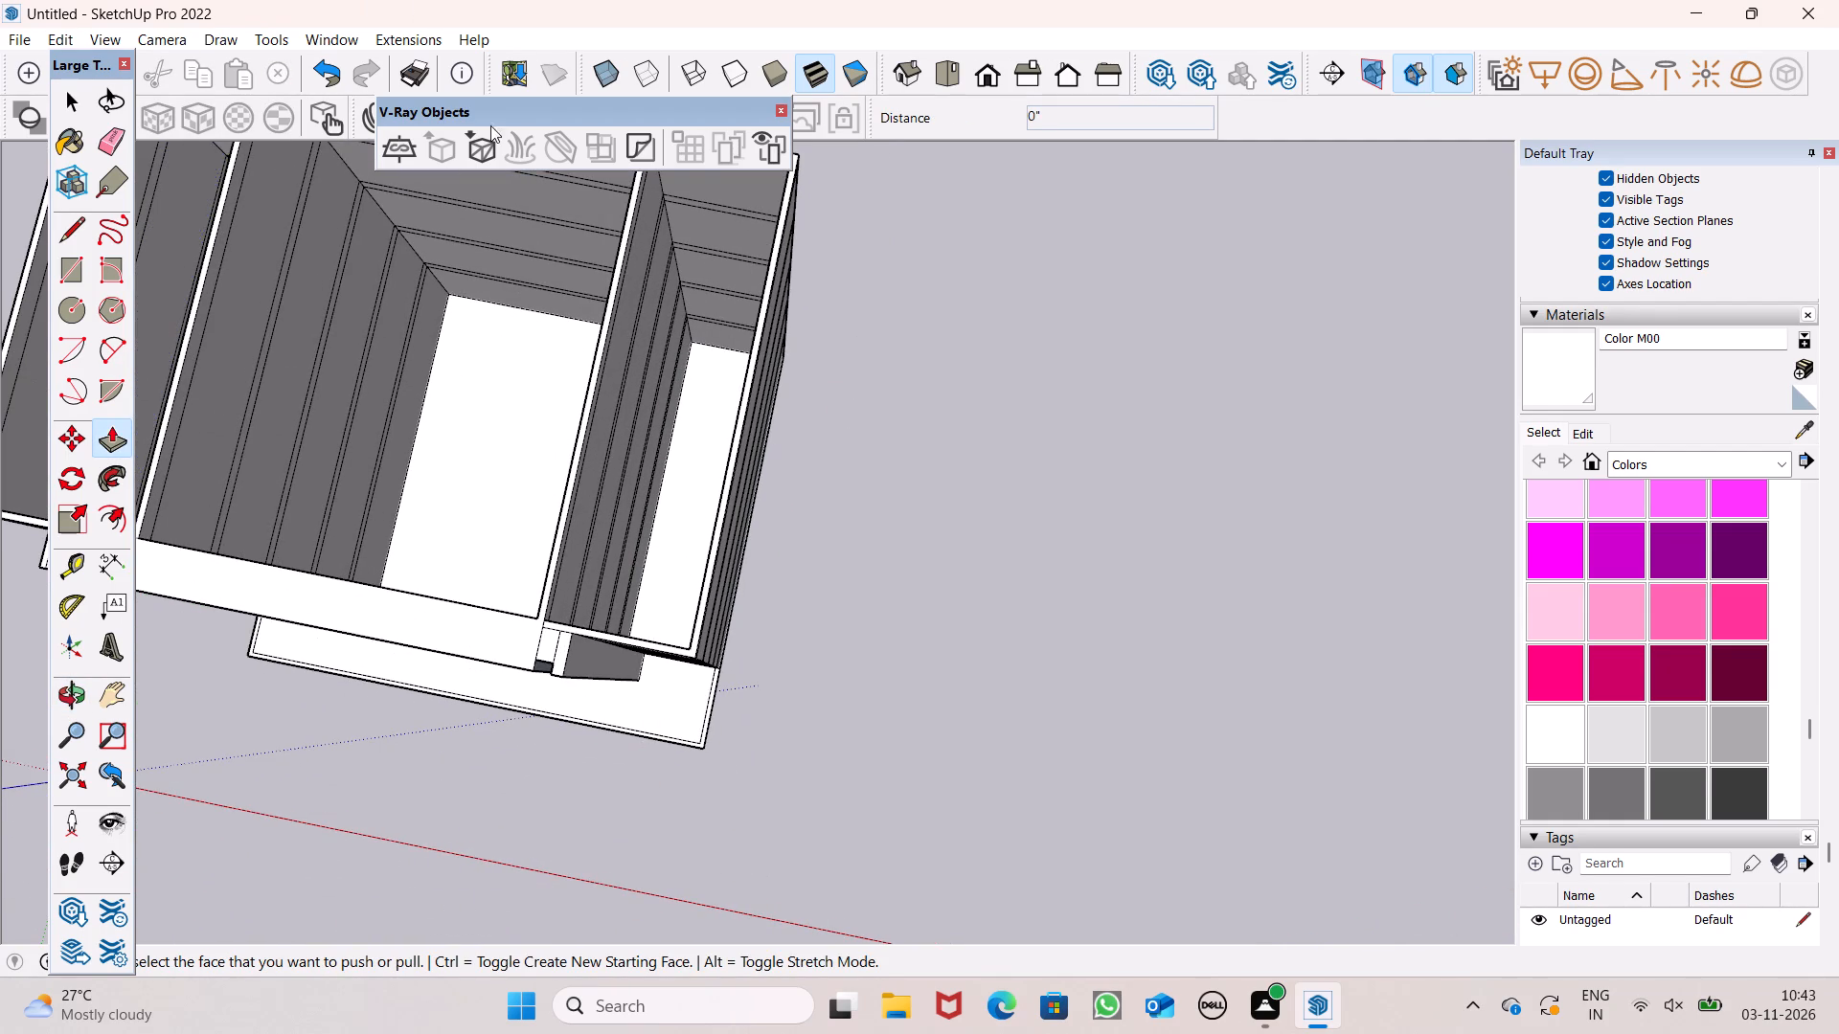
pyautogui.scroll(-4, 611, 444)
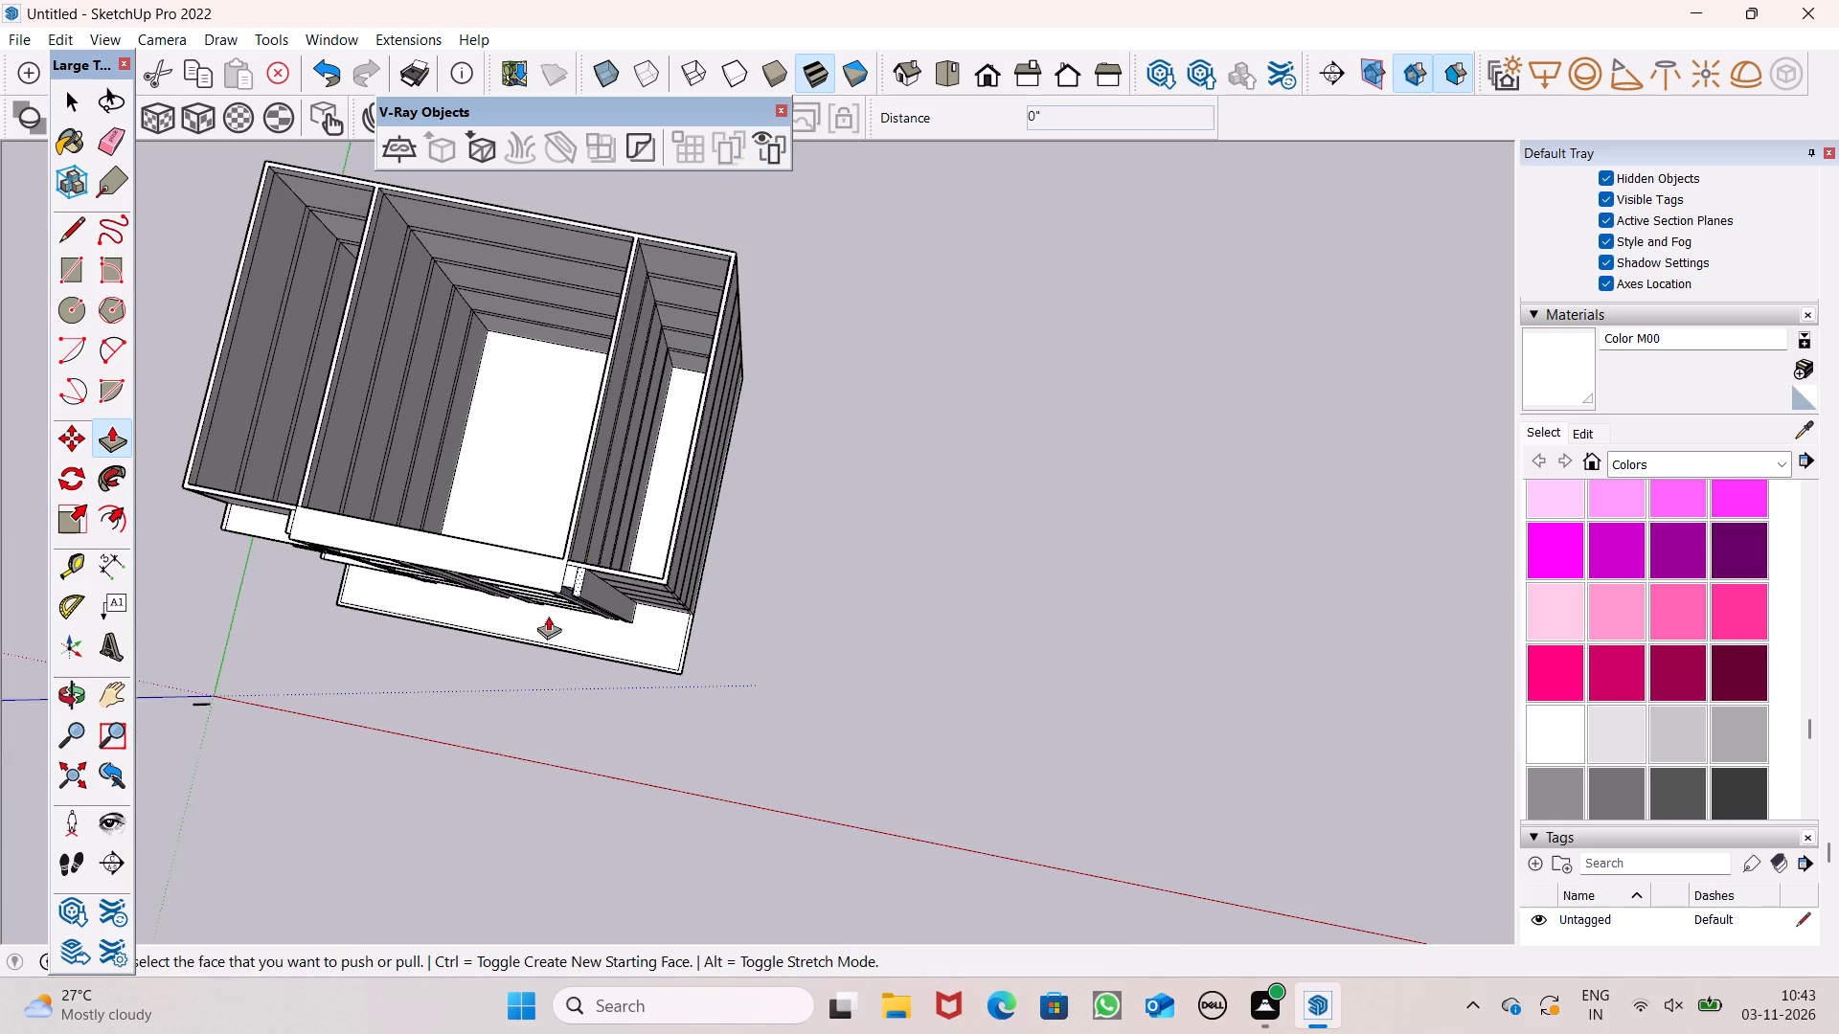
pyautogui.moveTo(548, 616); pyautogui.dragTo(1148, 21, button='middle')
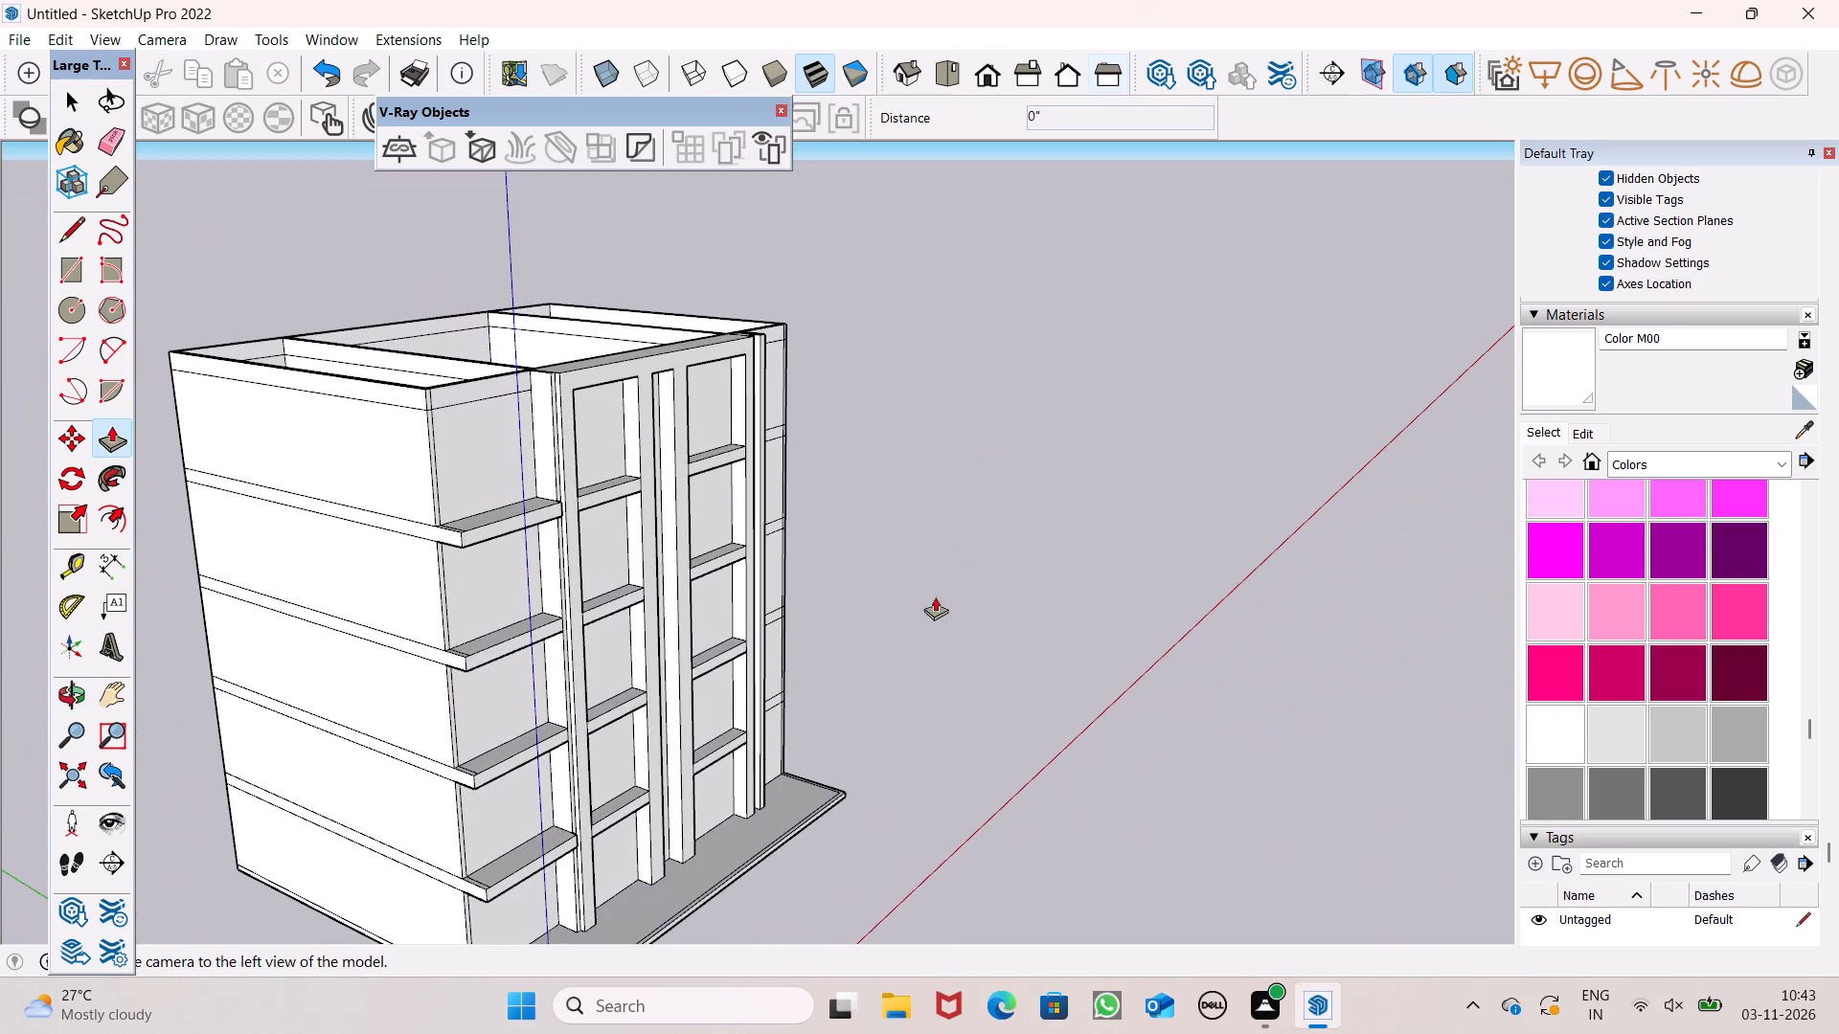
pyautogui.scroll(-4, 642, 622)
pyautogui.moveTo(798, 639); pyautogui.dragTo(215, 683, button='middle')
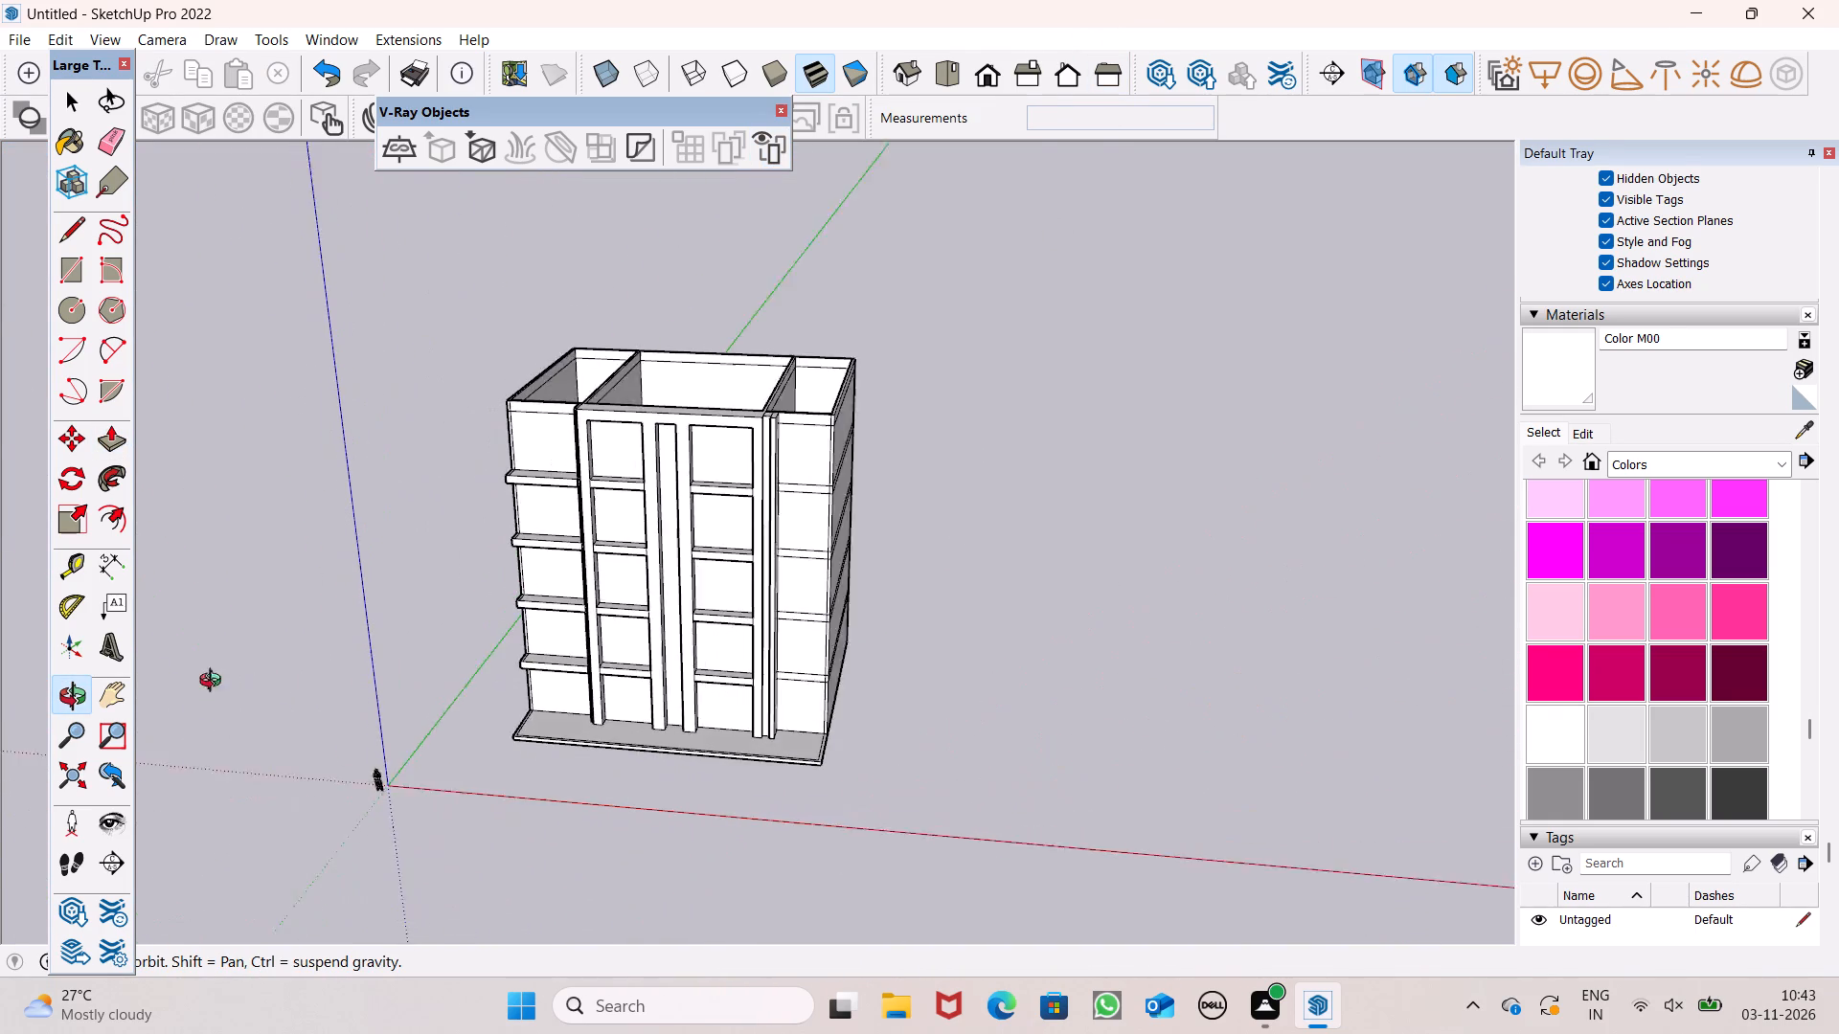
pyautogui.moveTo(215, 683); pyautogui.dragTo(166, 650, button='middle')
pyautogui.moveTo(708, 592); pyautogui.dragTo(525, 779, button='middle')
pyautogui.scroll(1, 525, 779)
pyautogui.scroll(7, 829, 505)
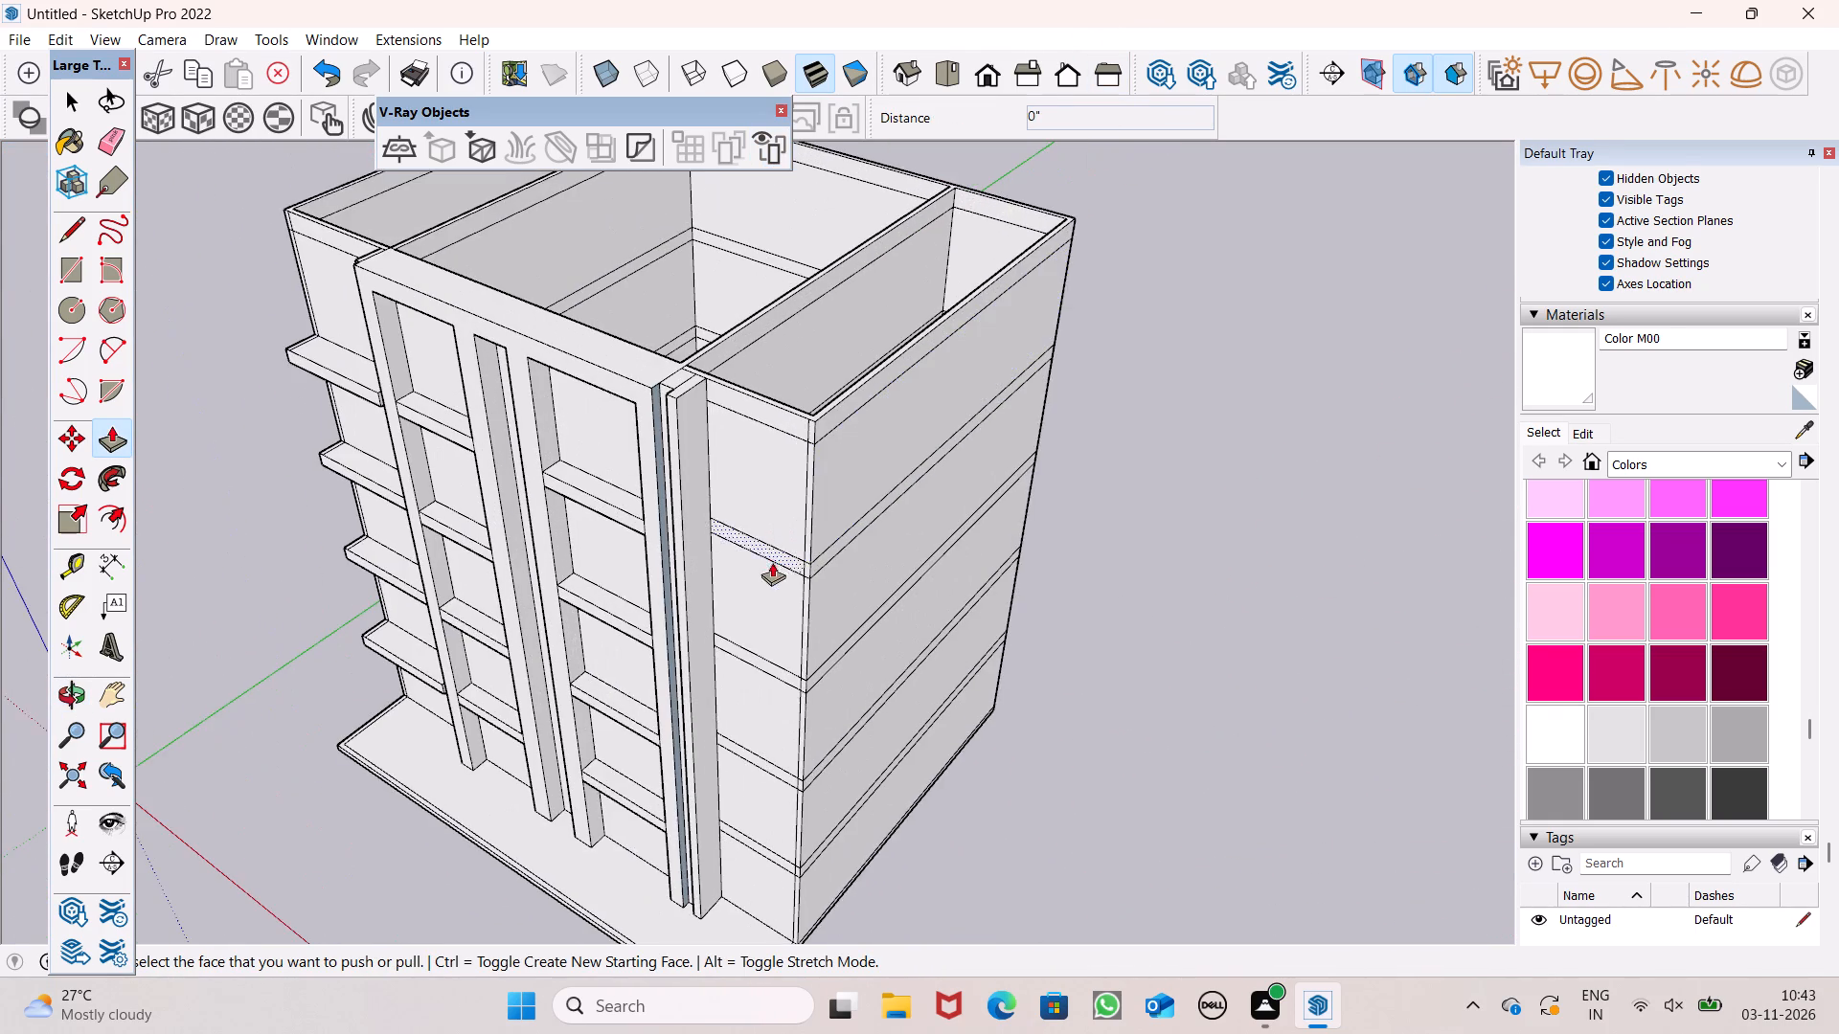
pyautogui.scroll(-2, 739, 471)
pyautogui.moveTo(840, 584); pyautogui.dragTo(742, 667, button='middle')
pyautogui.scroll(1, 840, 587)
pyautogui.scroll(-2, 783, 567)
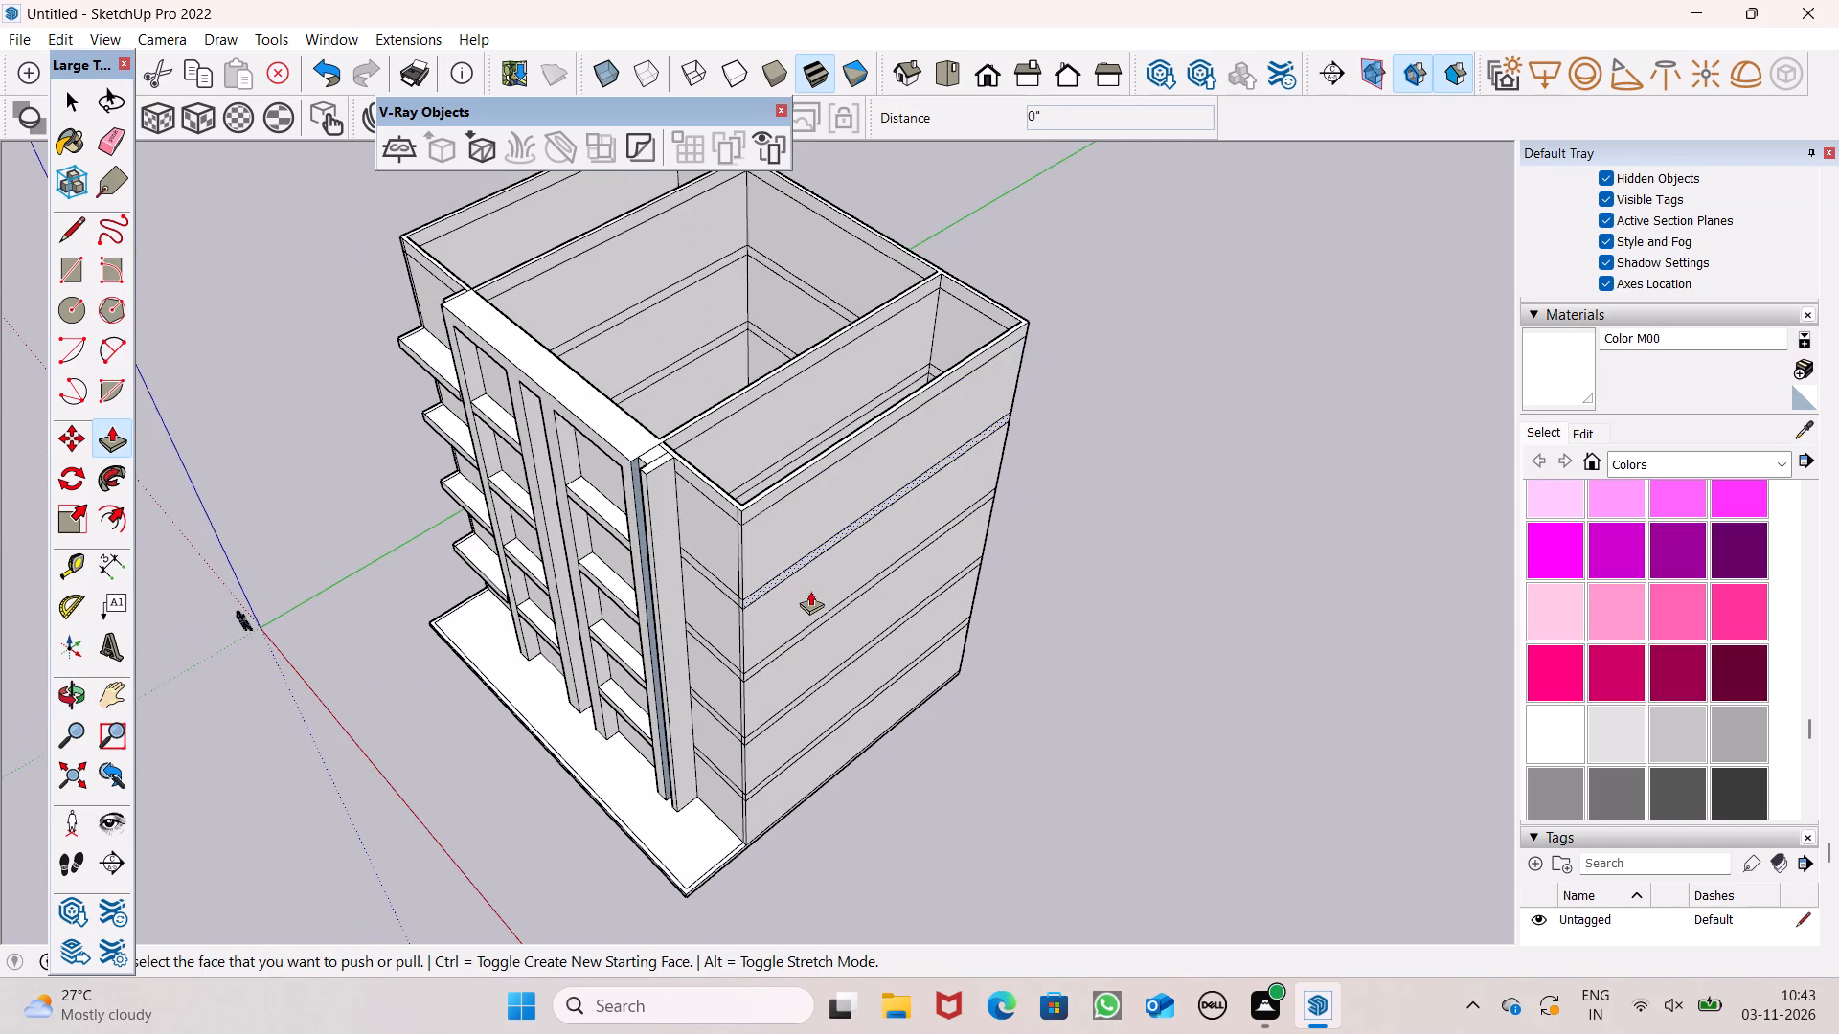
# Pull the two upper floor bands on the right wing's front wall outward 4' 8 1/8" to form projecting slabs.
pyautogui.moveTo(814, 593); pyautogui.dragTo(760, 653, button='middle')
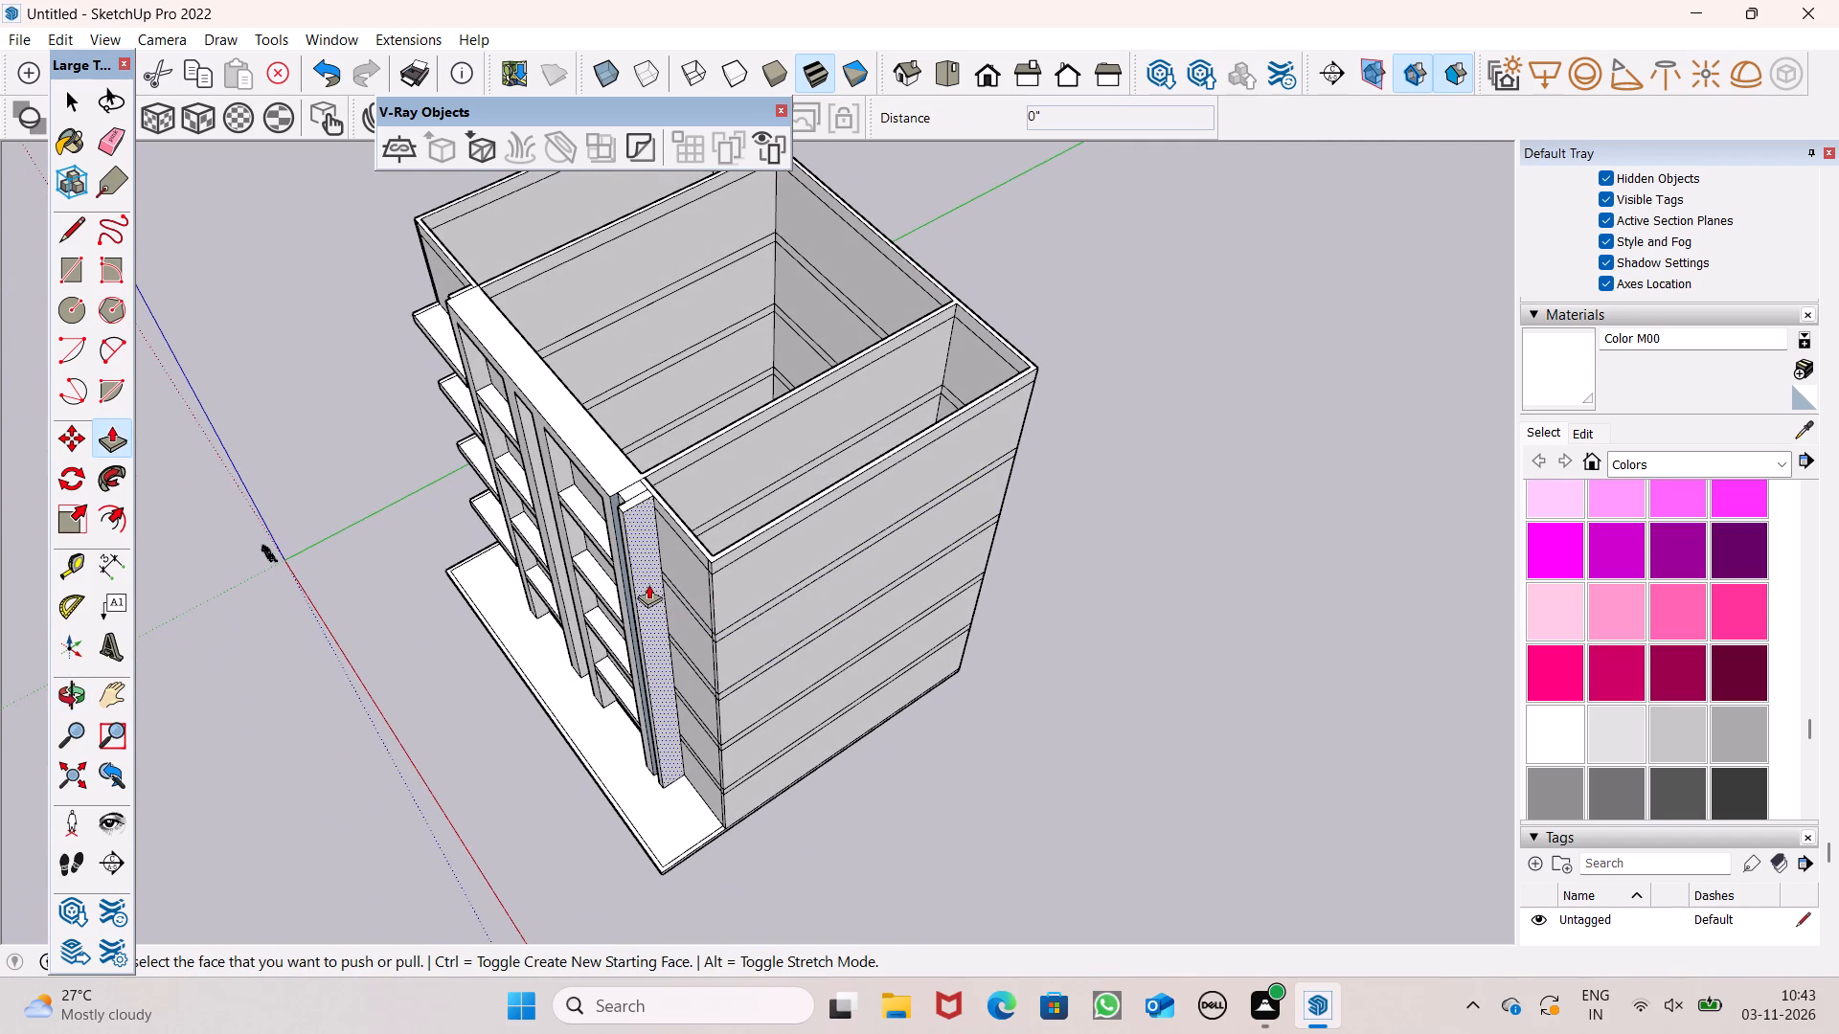
pyautogui.scroll(11, 647, 582)
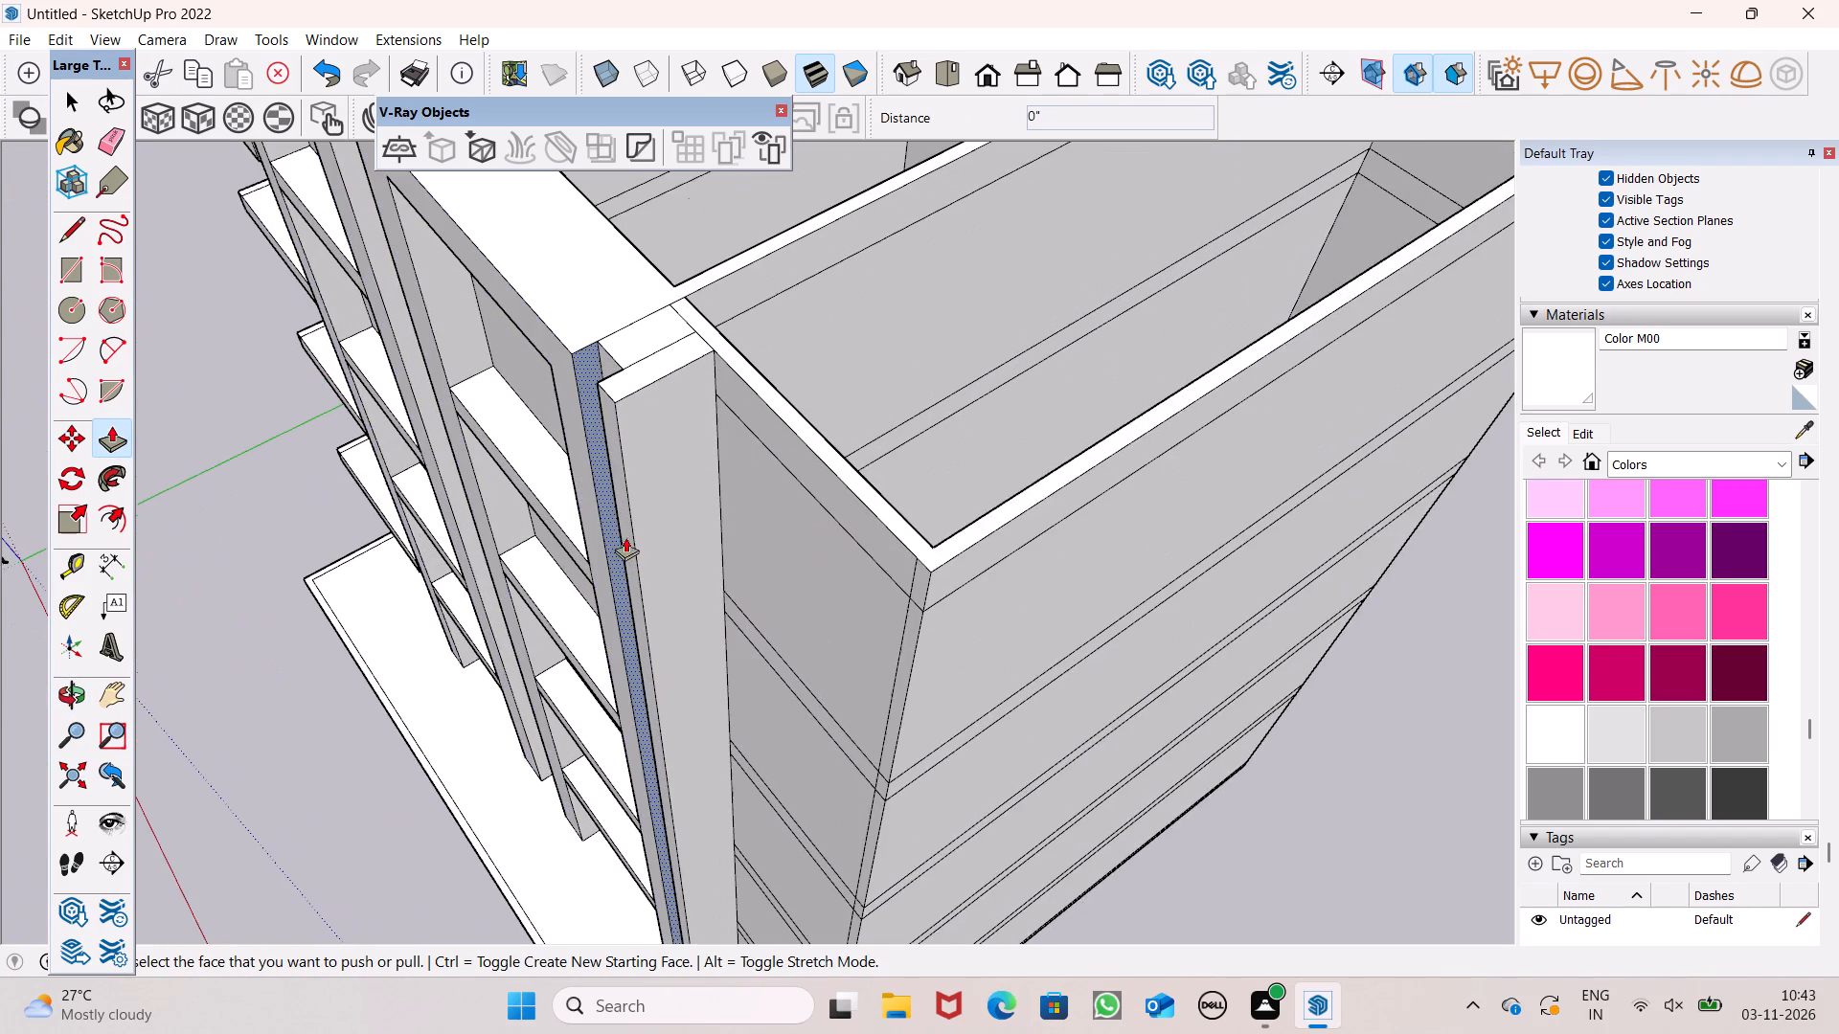
pyautogui.click(629, 538)
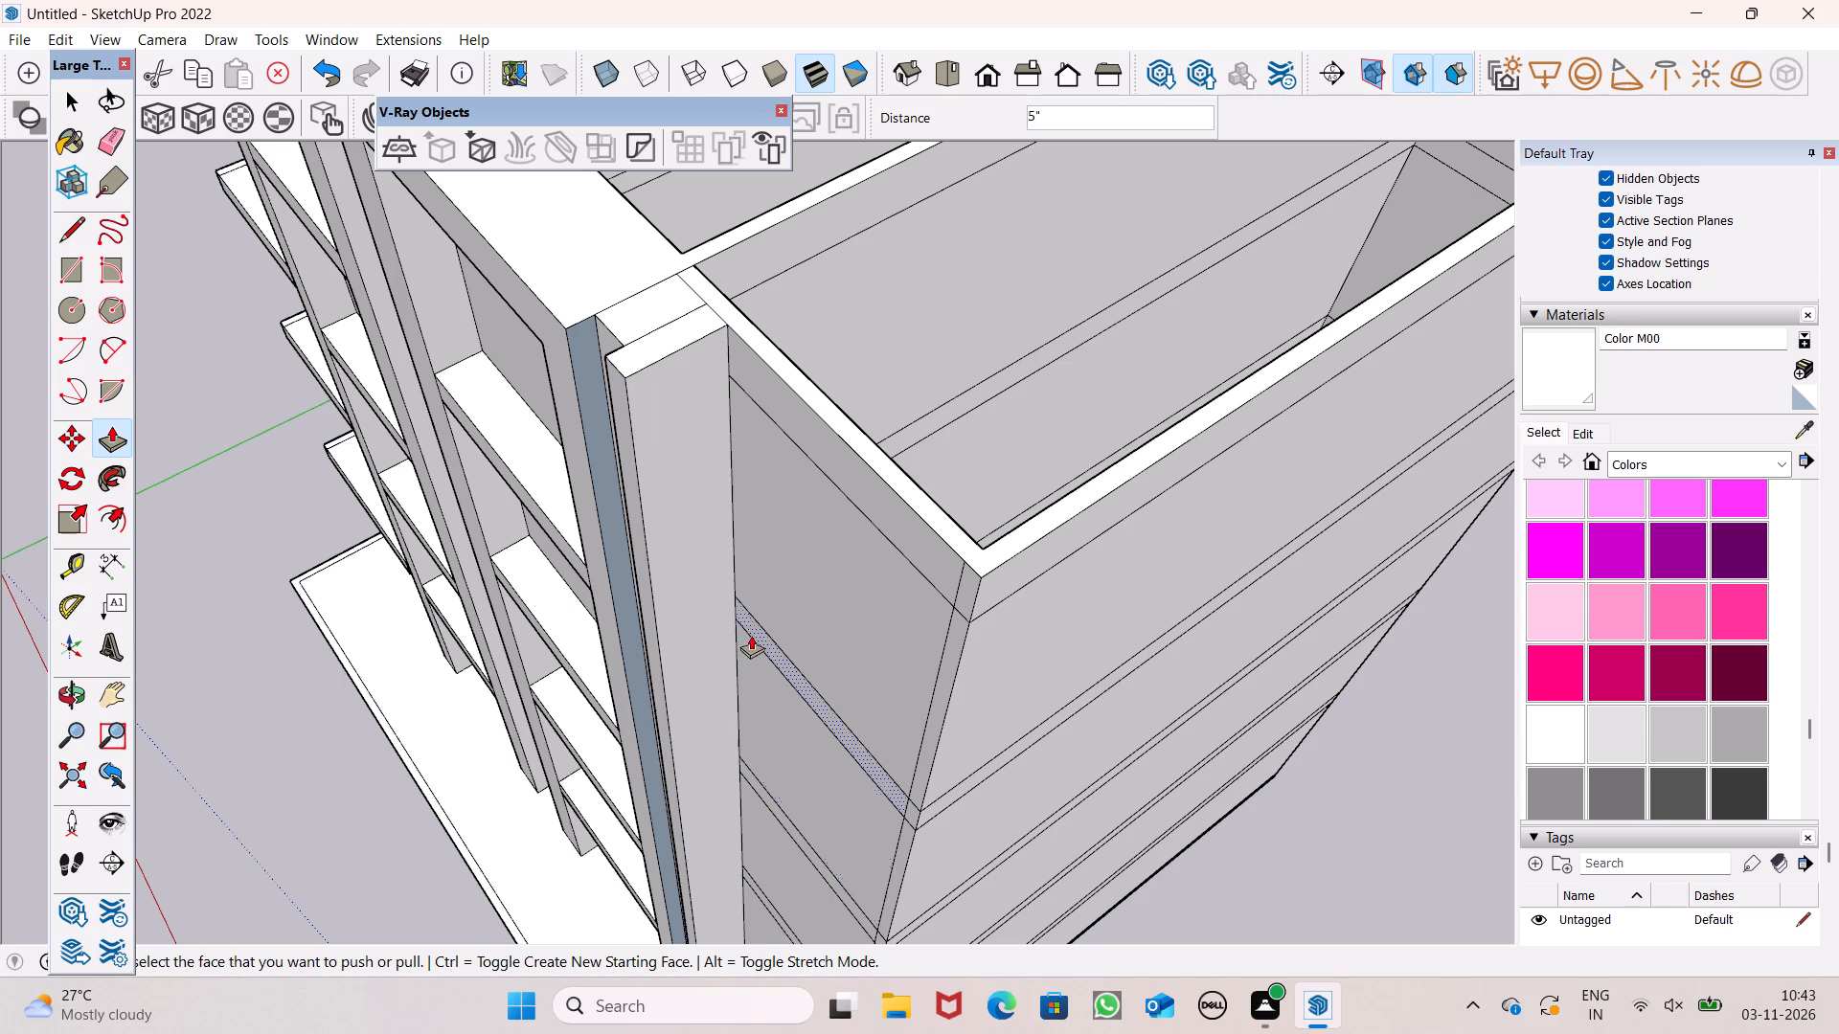
pyautogui.moveTo(754, 624); pyautogui.dragTo(607, 598)
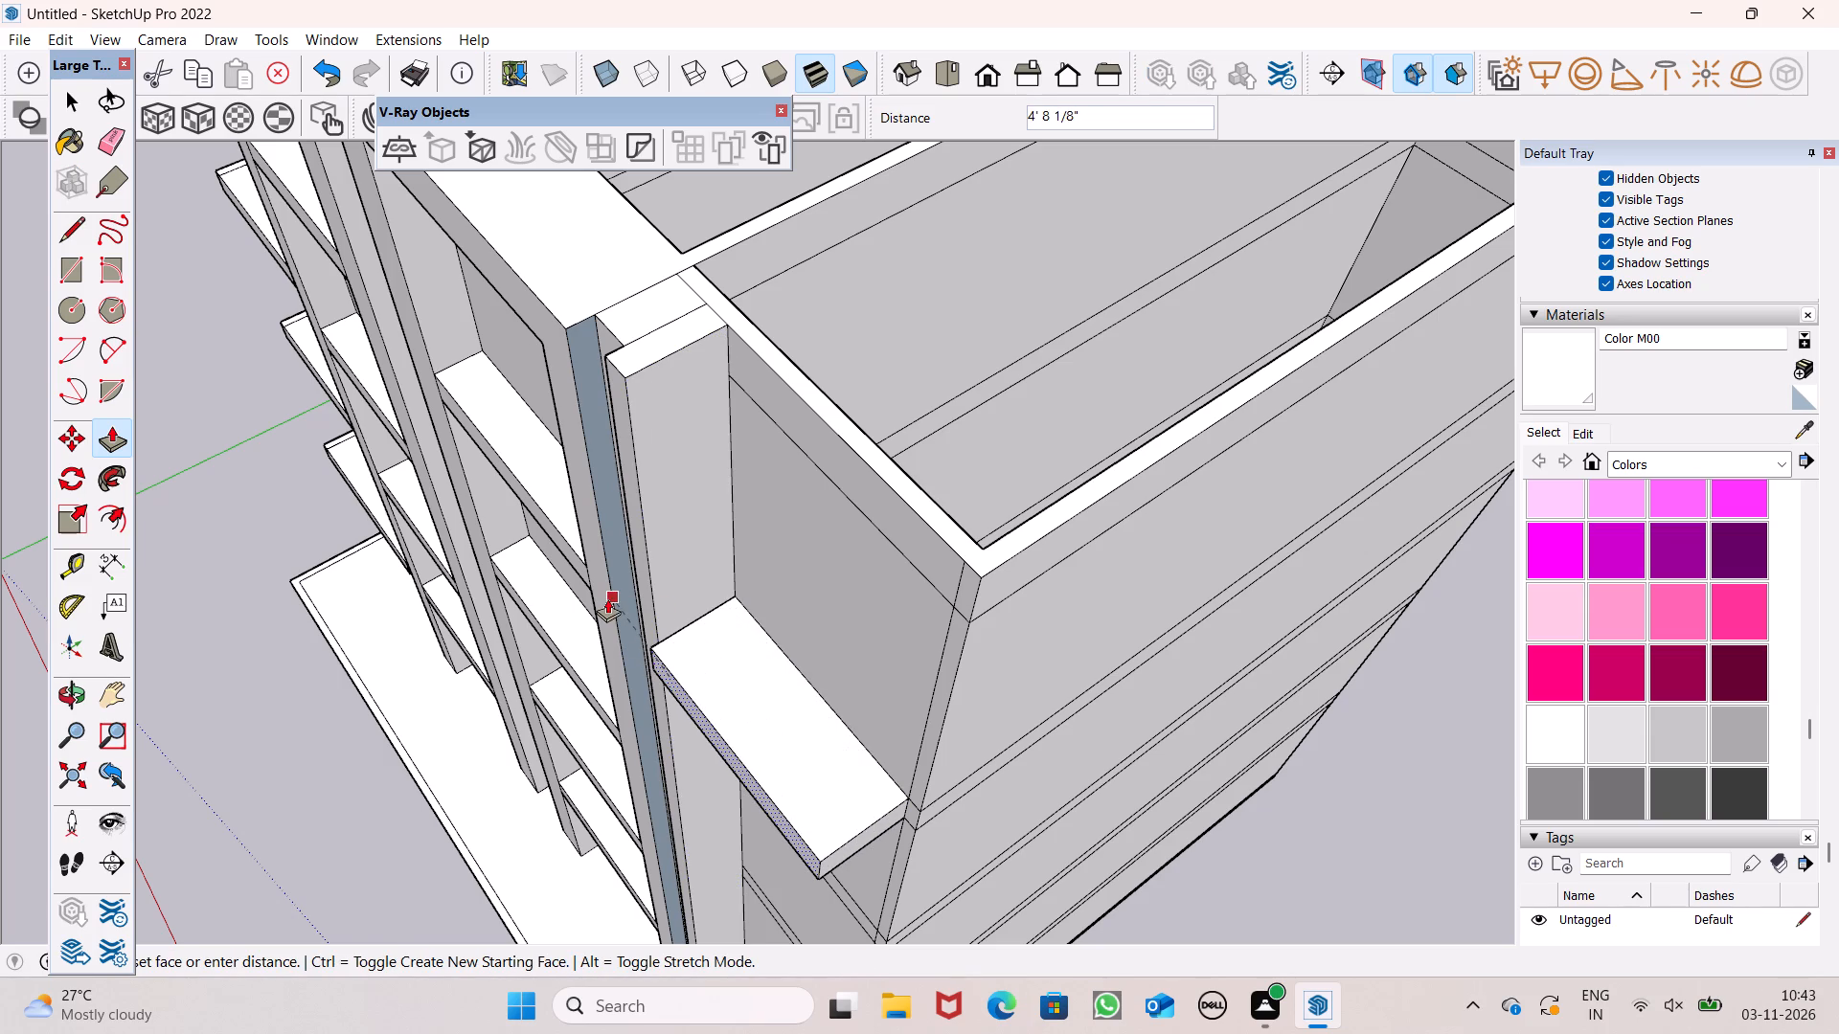
pyautogui.moveTo(607, 598); pyautogui.dragTo(605, 597)
pyautogui.scroll(-7, 750, 816)
pyautogui.moveTo(776, 910); pyautogui.dragTo(748, 724, button='middle')
pyautogui.scroll(4, 748, 724)
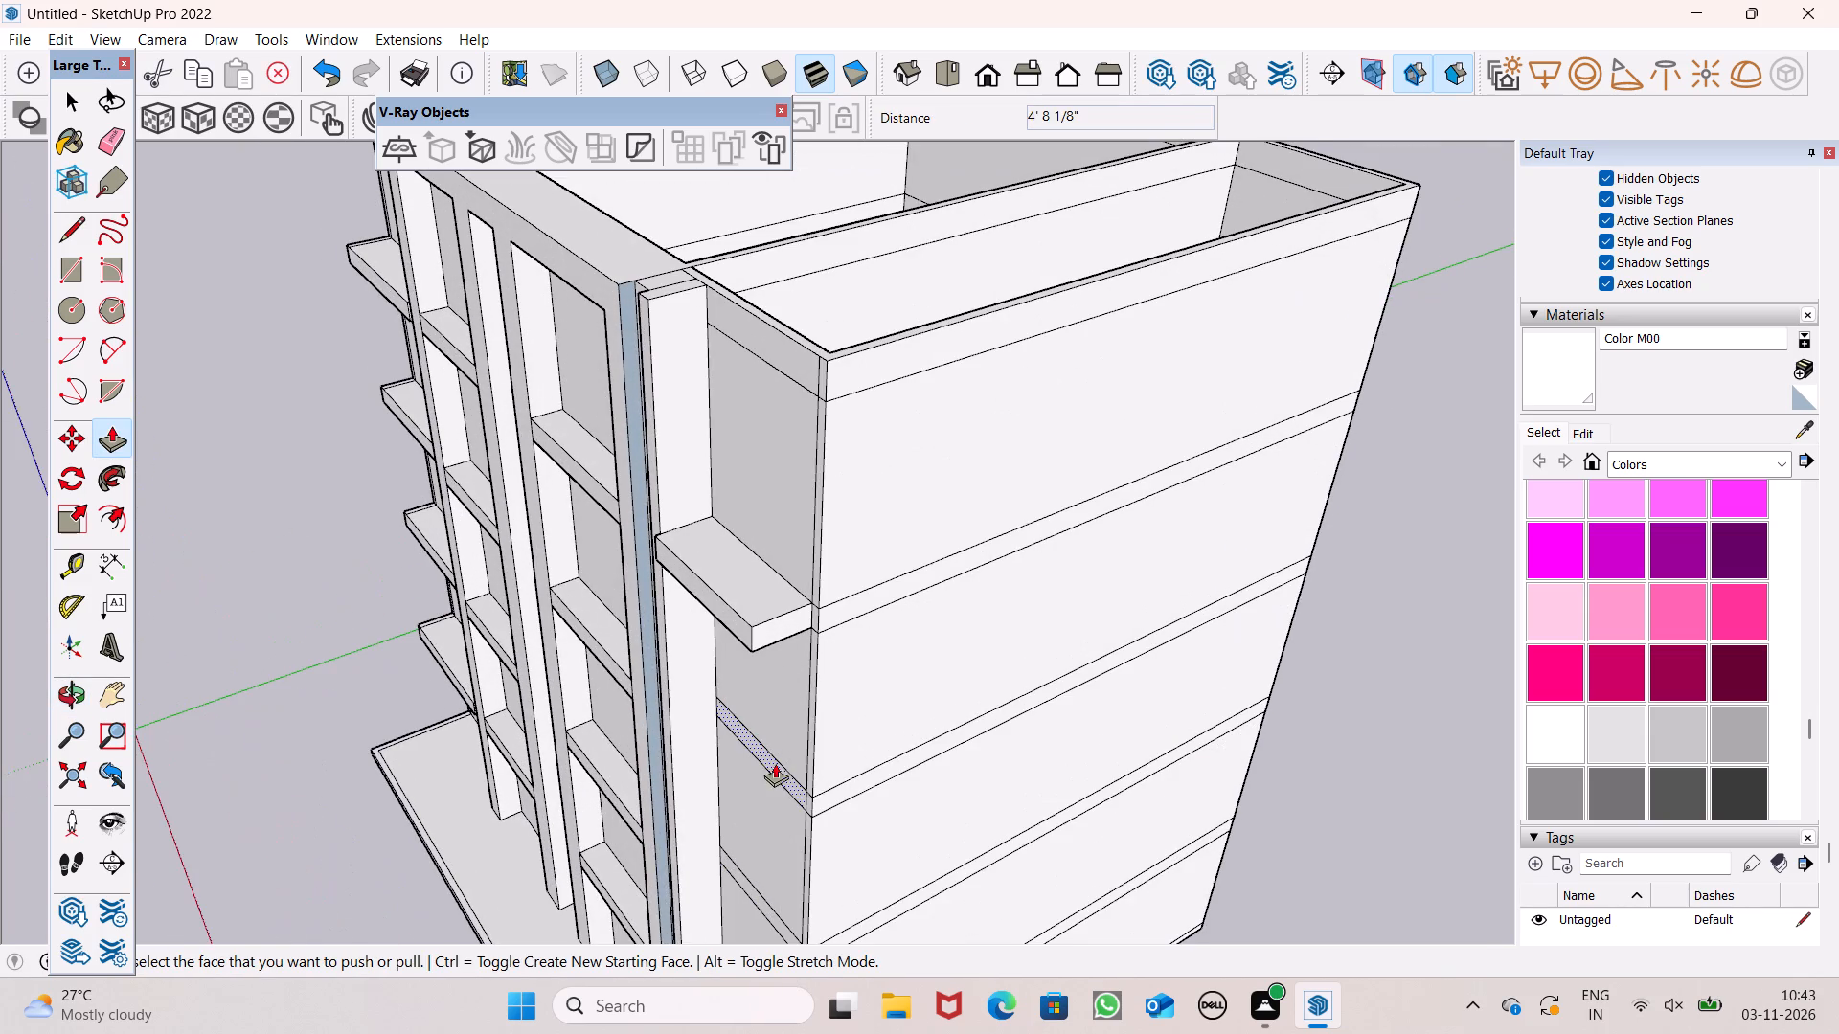
pyautogui.moveTo(777, 773); pyautogui.dragTo(750, 632)
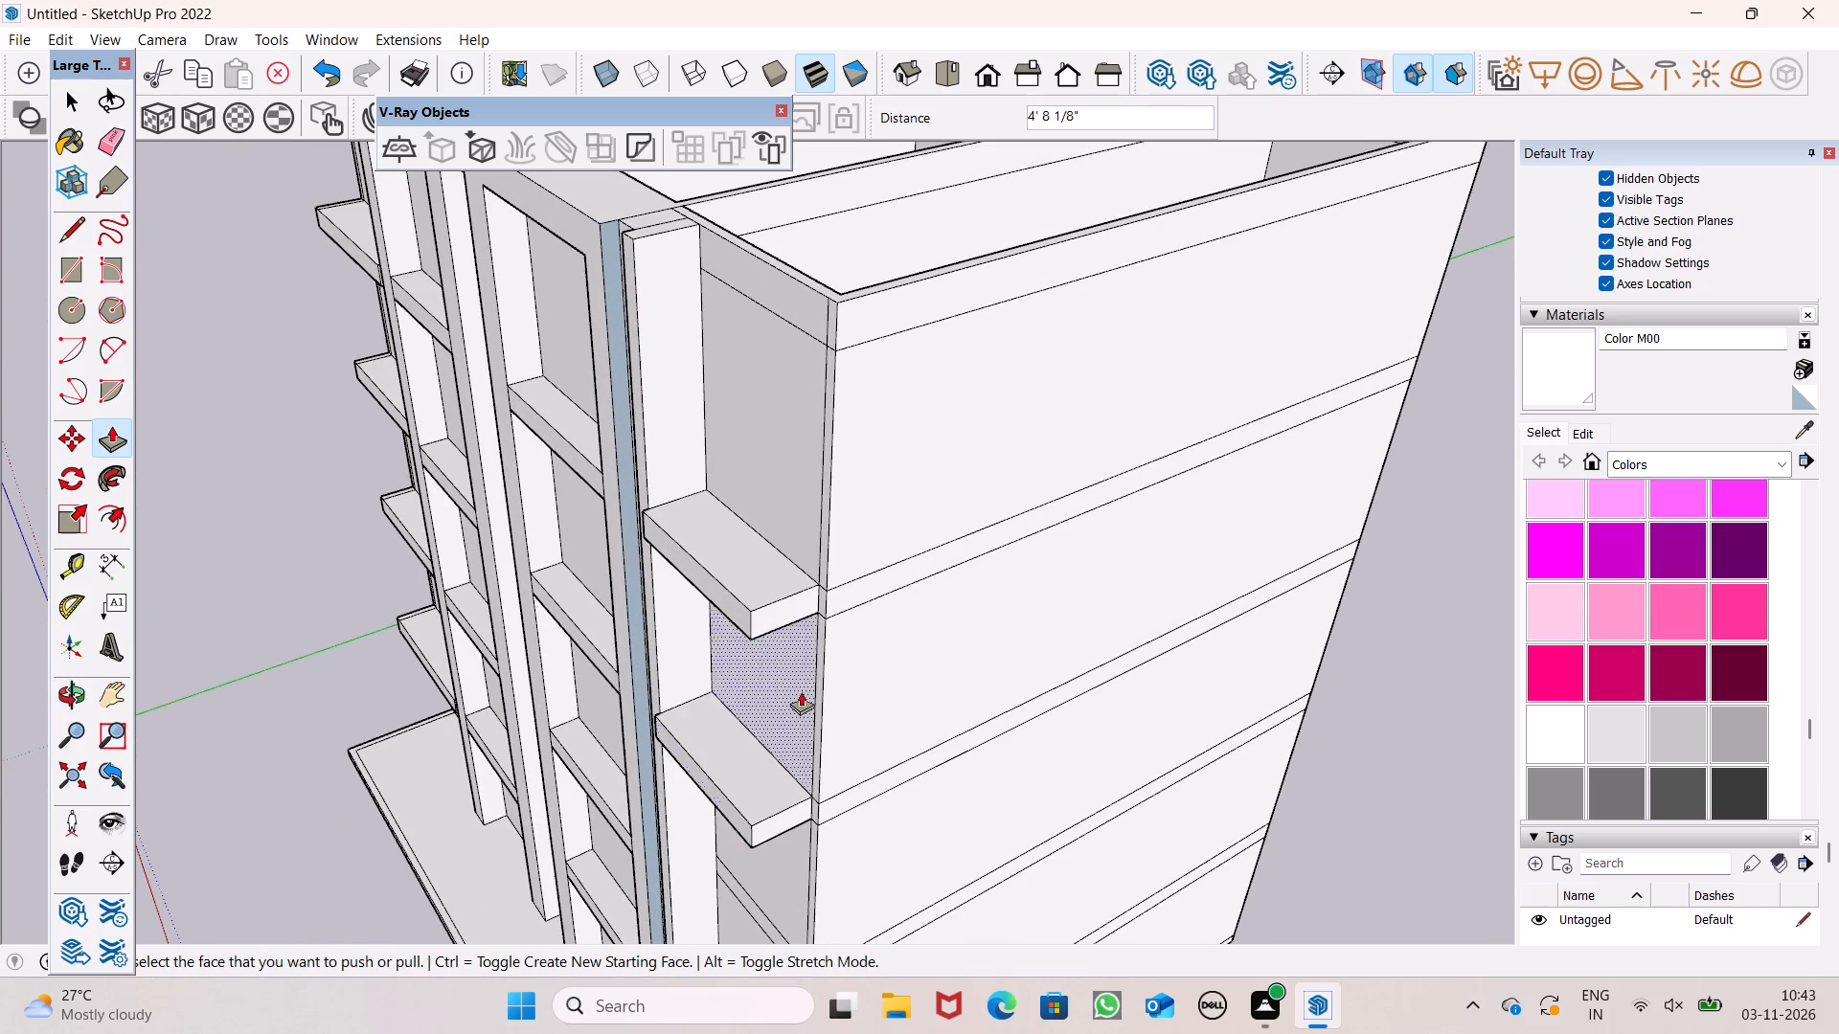
# Pull the two lower floor bands on the right wing's front wall outward 4' 8 1/8" to match the upper slabs.
pyautogui.scroll(-6, 808, 655)
pyautogui.moveTo(812, 789); pyautogui.dragTo(814, 677, button='middle')
pyautogui.scroll(5, 791, 768)
pyautogui.moveTo(793, 801); pyautogui.dragTo(759, 703)
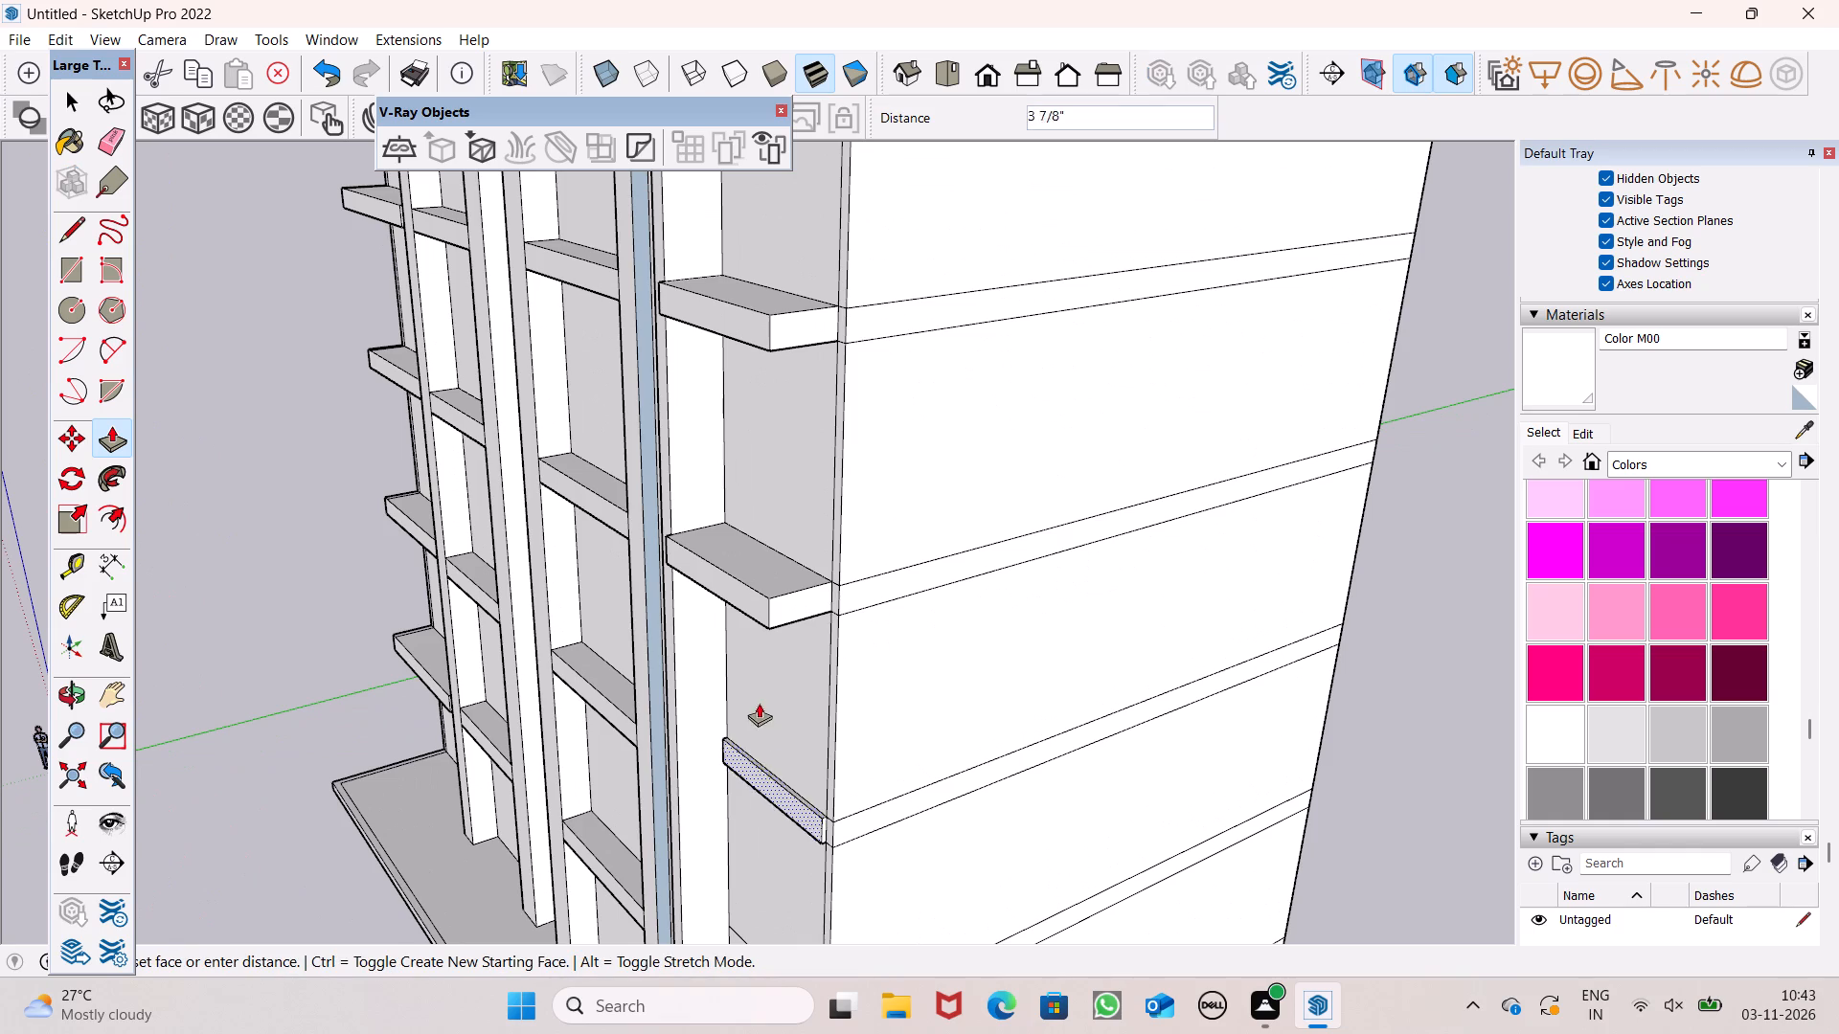
pyautogui.moveTo(759, 703); pyautogui.dragTo(770, 629)
pyautogui.scroll(-6, 823, 531)
pyautogui.scroll(3, 840, 745)
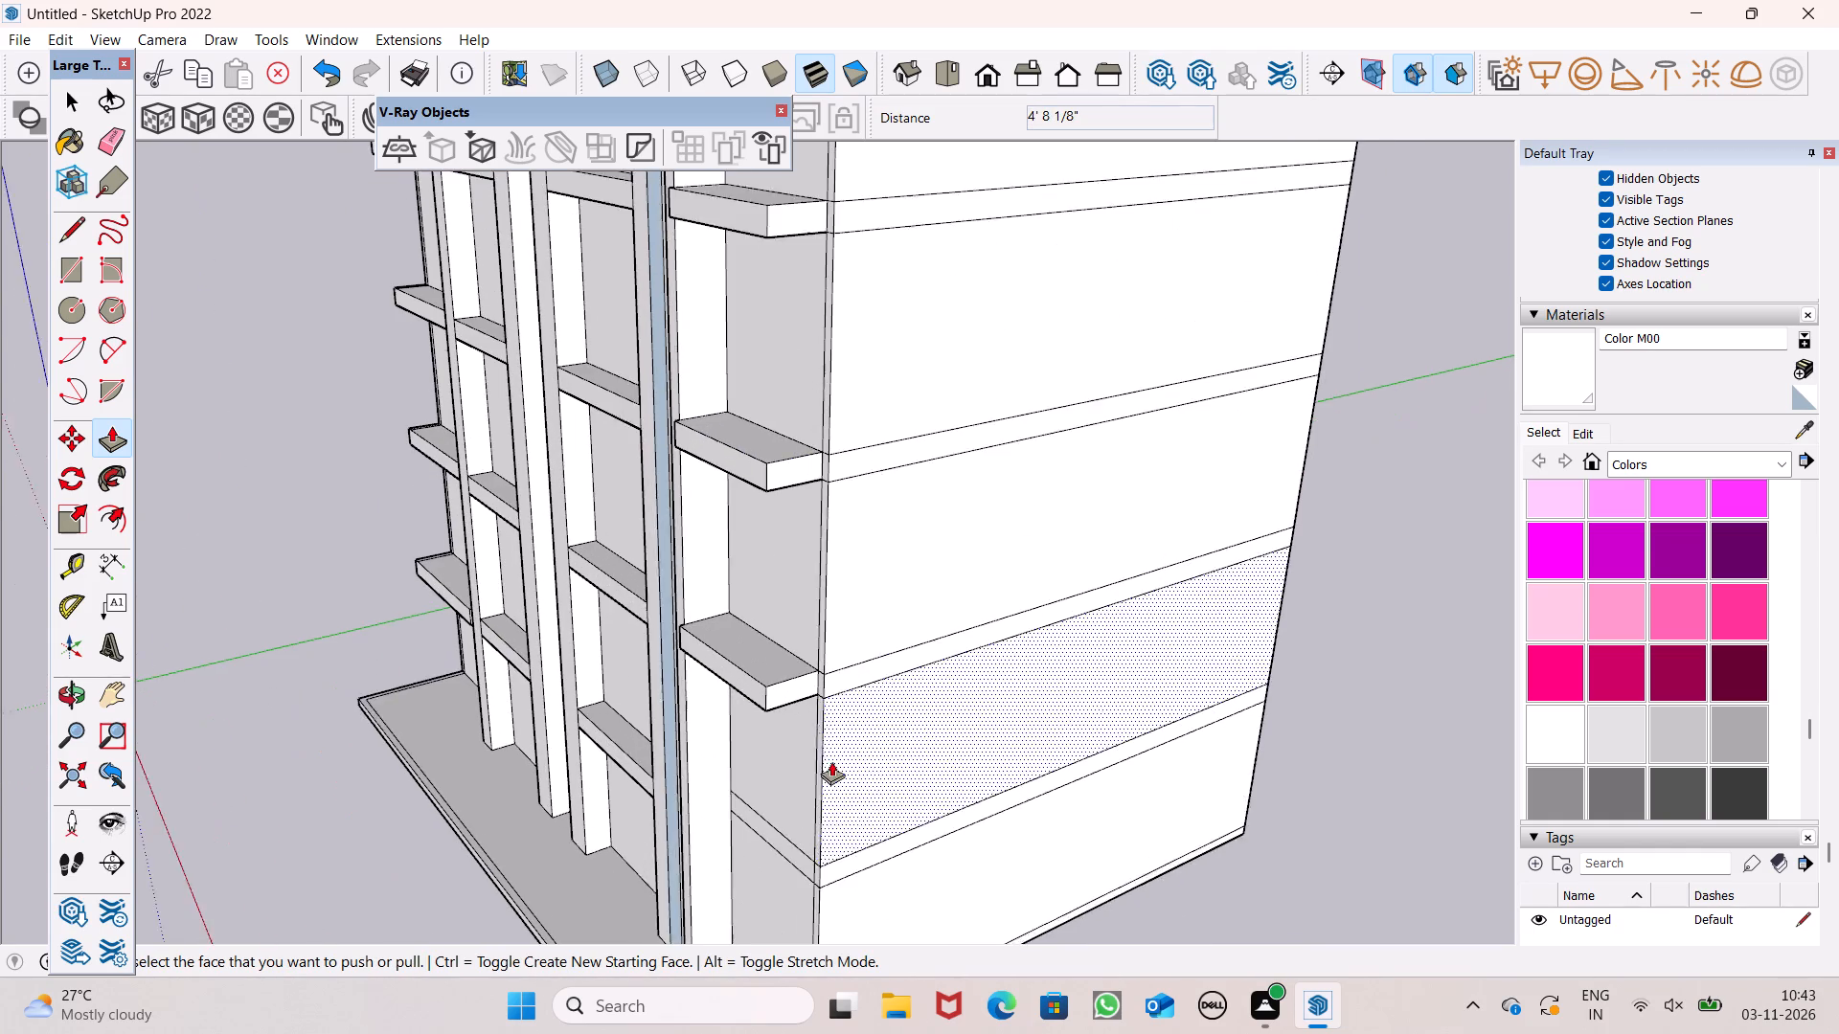
pyautogui.scroll(2, 831, 761)
pyautogui.moveTo(779, 855); pyautogui.dragTo(747, 701)
# Examine the front frame, the grooved side strips and the projecting slabs on both wings from the front.
pyautogui.scroll(-5, 737, 602)
pyautogui.moveTo(716, 698); pyautogui.dragTo(1421, 894, button='middle')
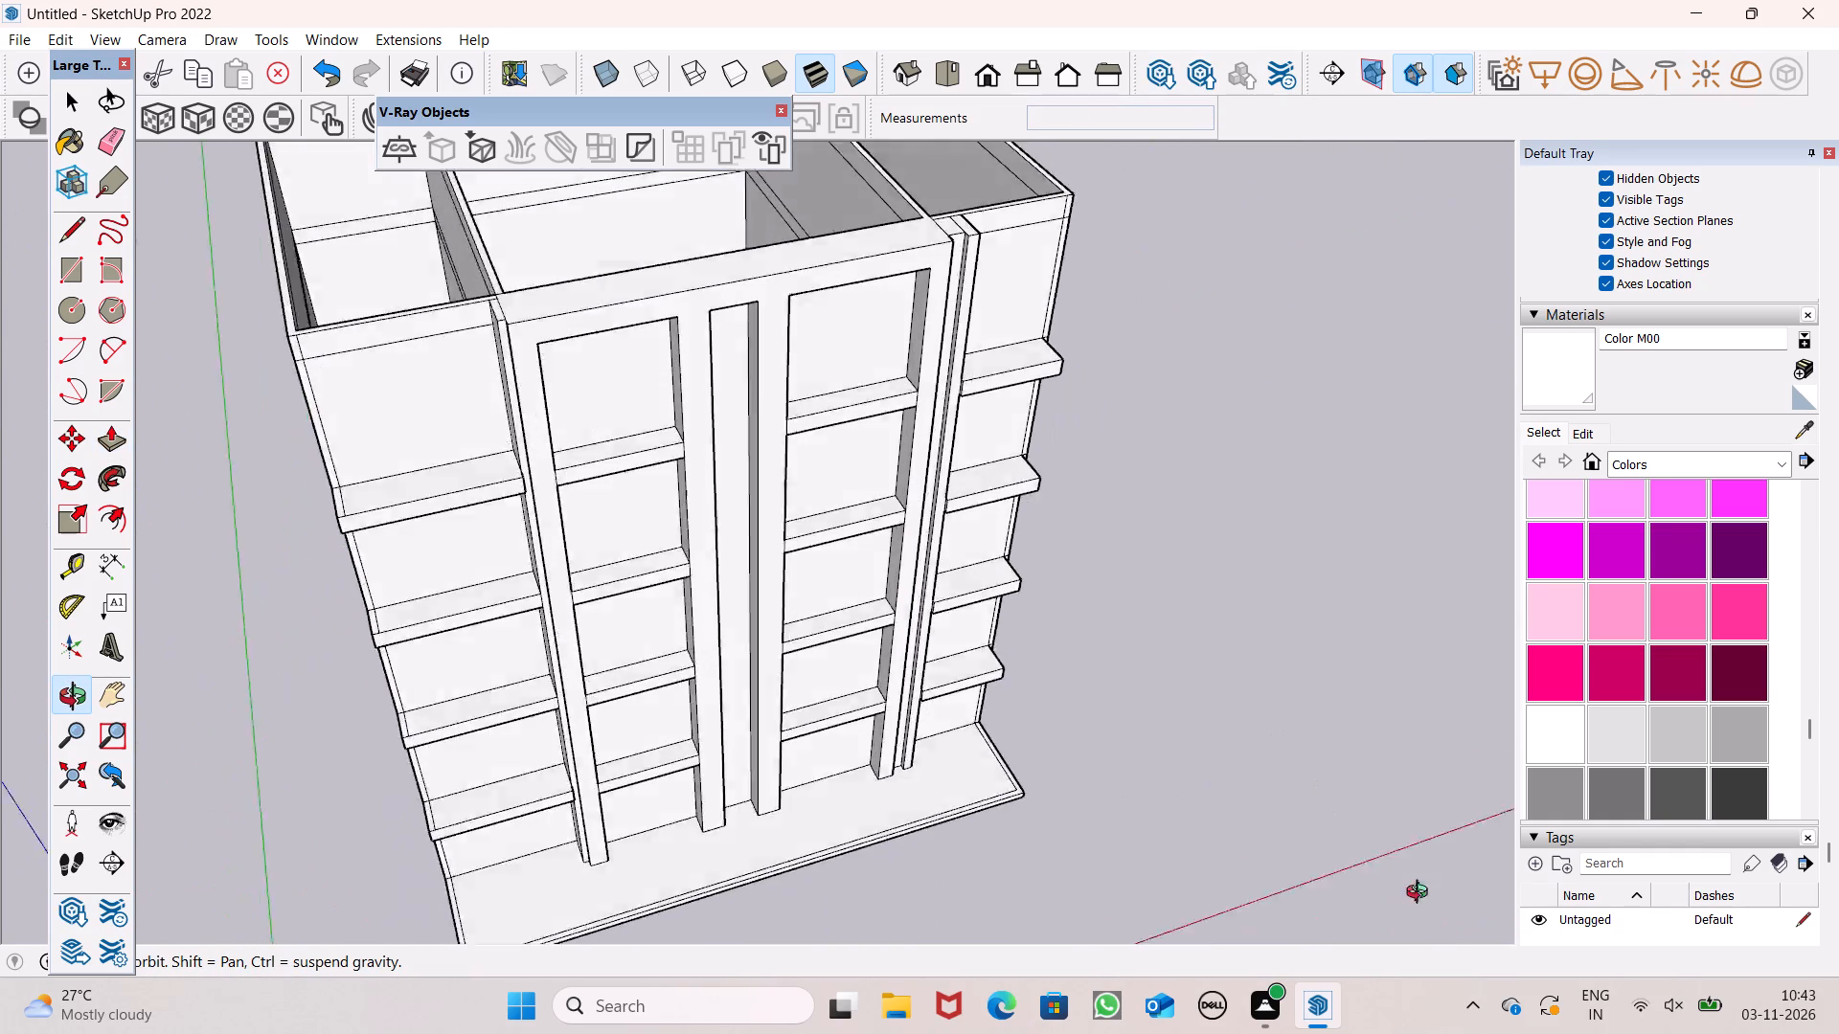
pyautogui.moveTo(1421, 894); pyautogui.dragTo(1521, 853, button='middle')
pyautogui.moveTo(747, 673); pyautogui.dragTo(459, 613, button='middle')
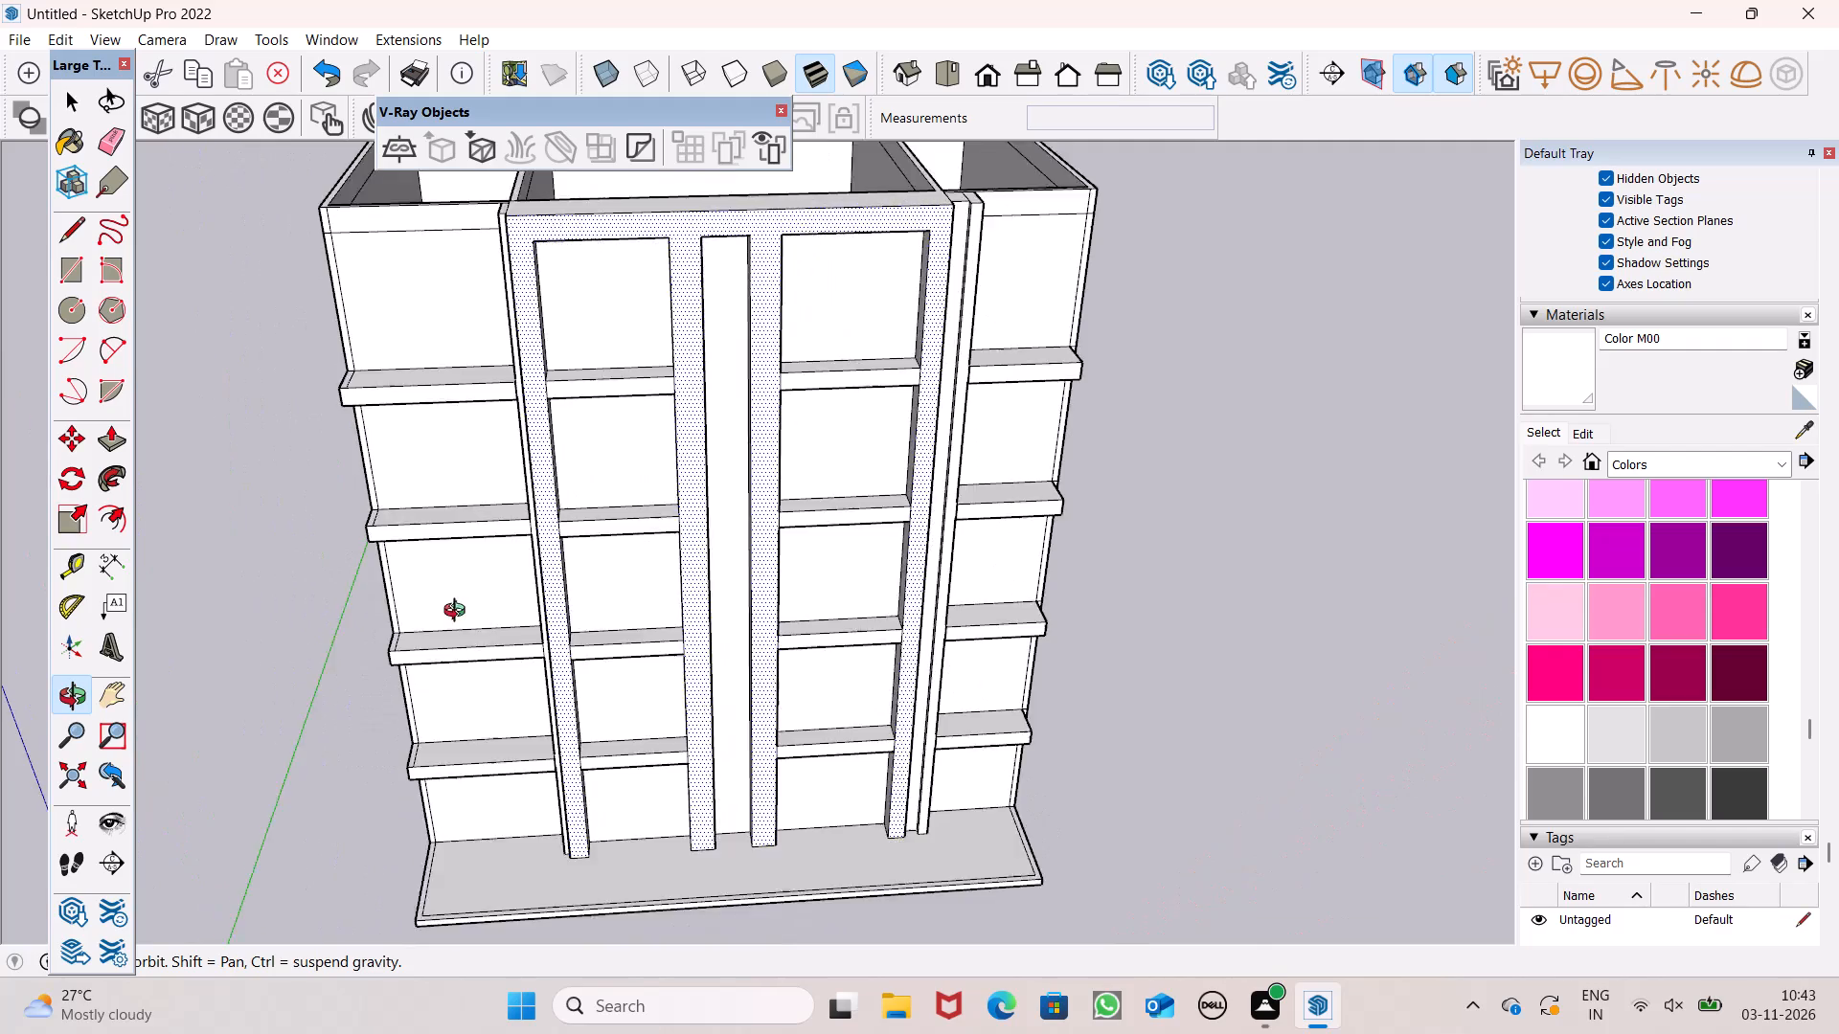
pyautogui.moveTo(459, 613); pyautogui.dragTo(411, 620, button='middle')
pyautogui.scroll(-7, 631, 574)
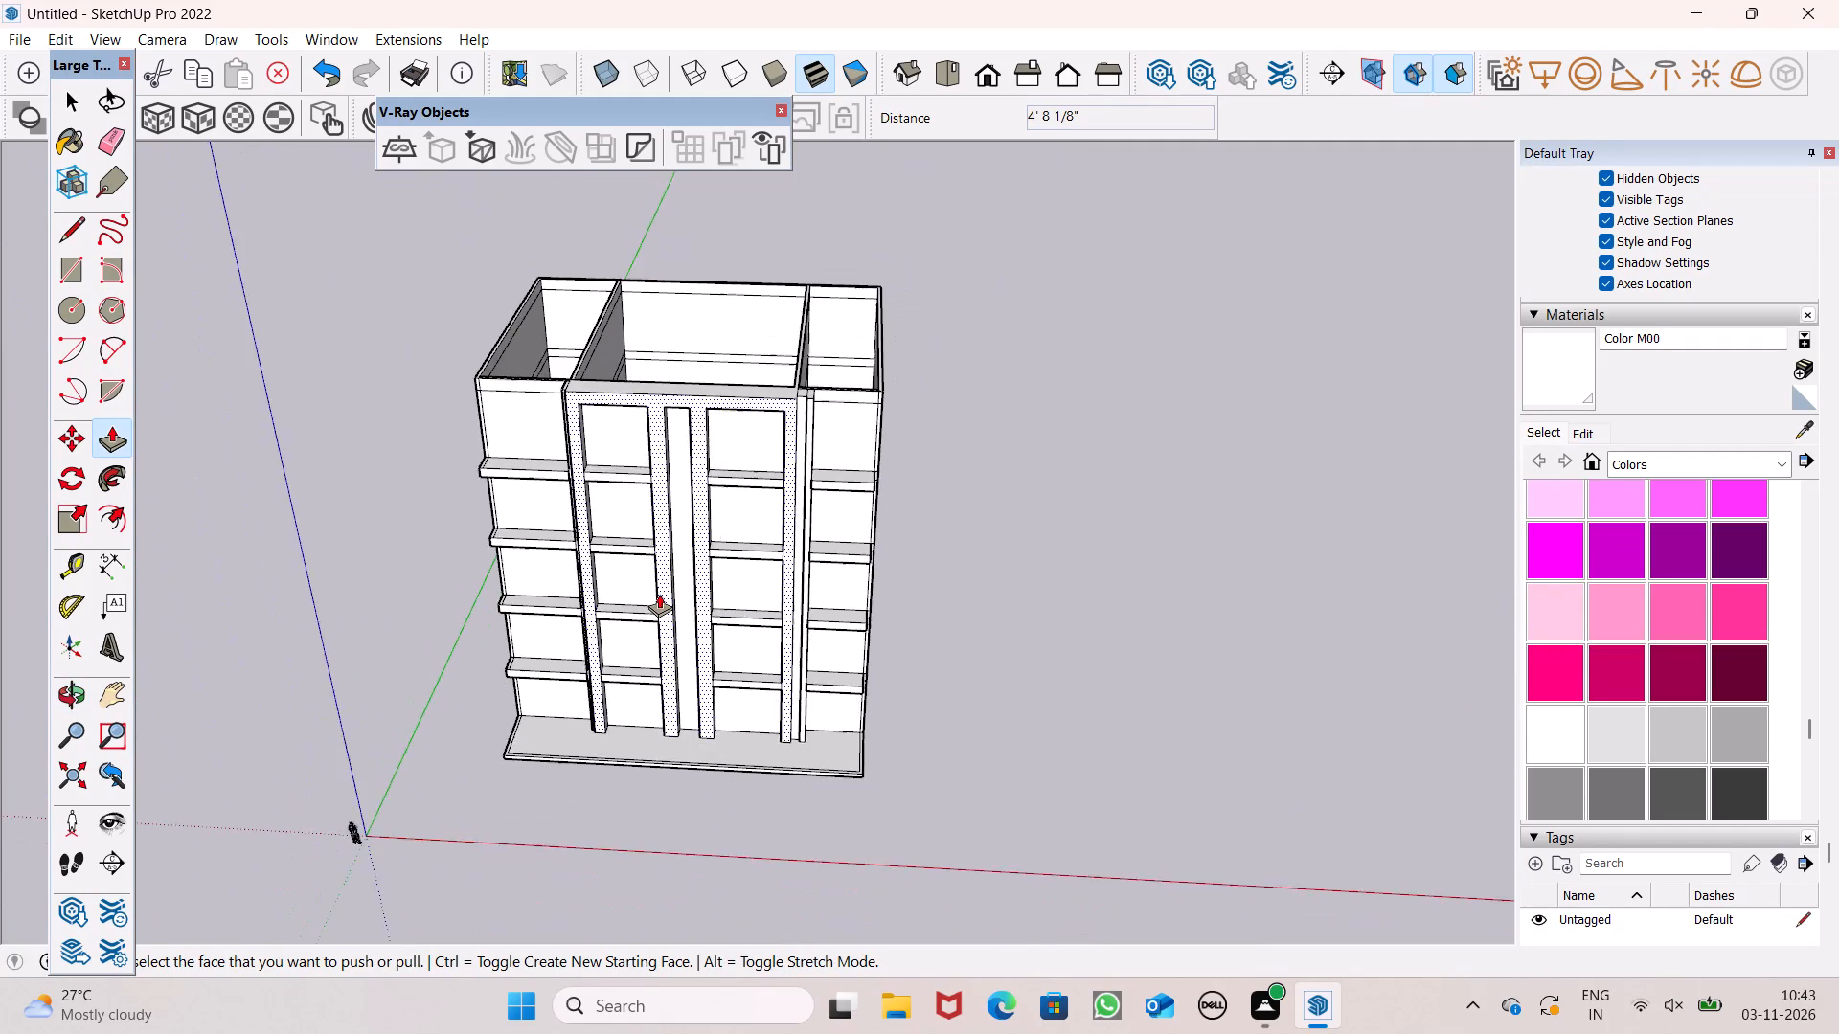
pyautogui.scroll(7, 684, 483)
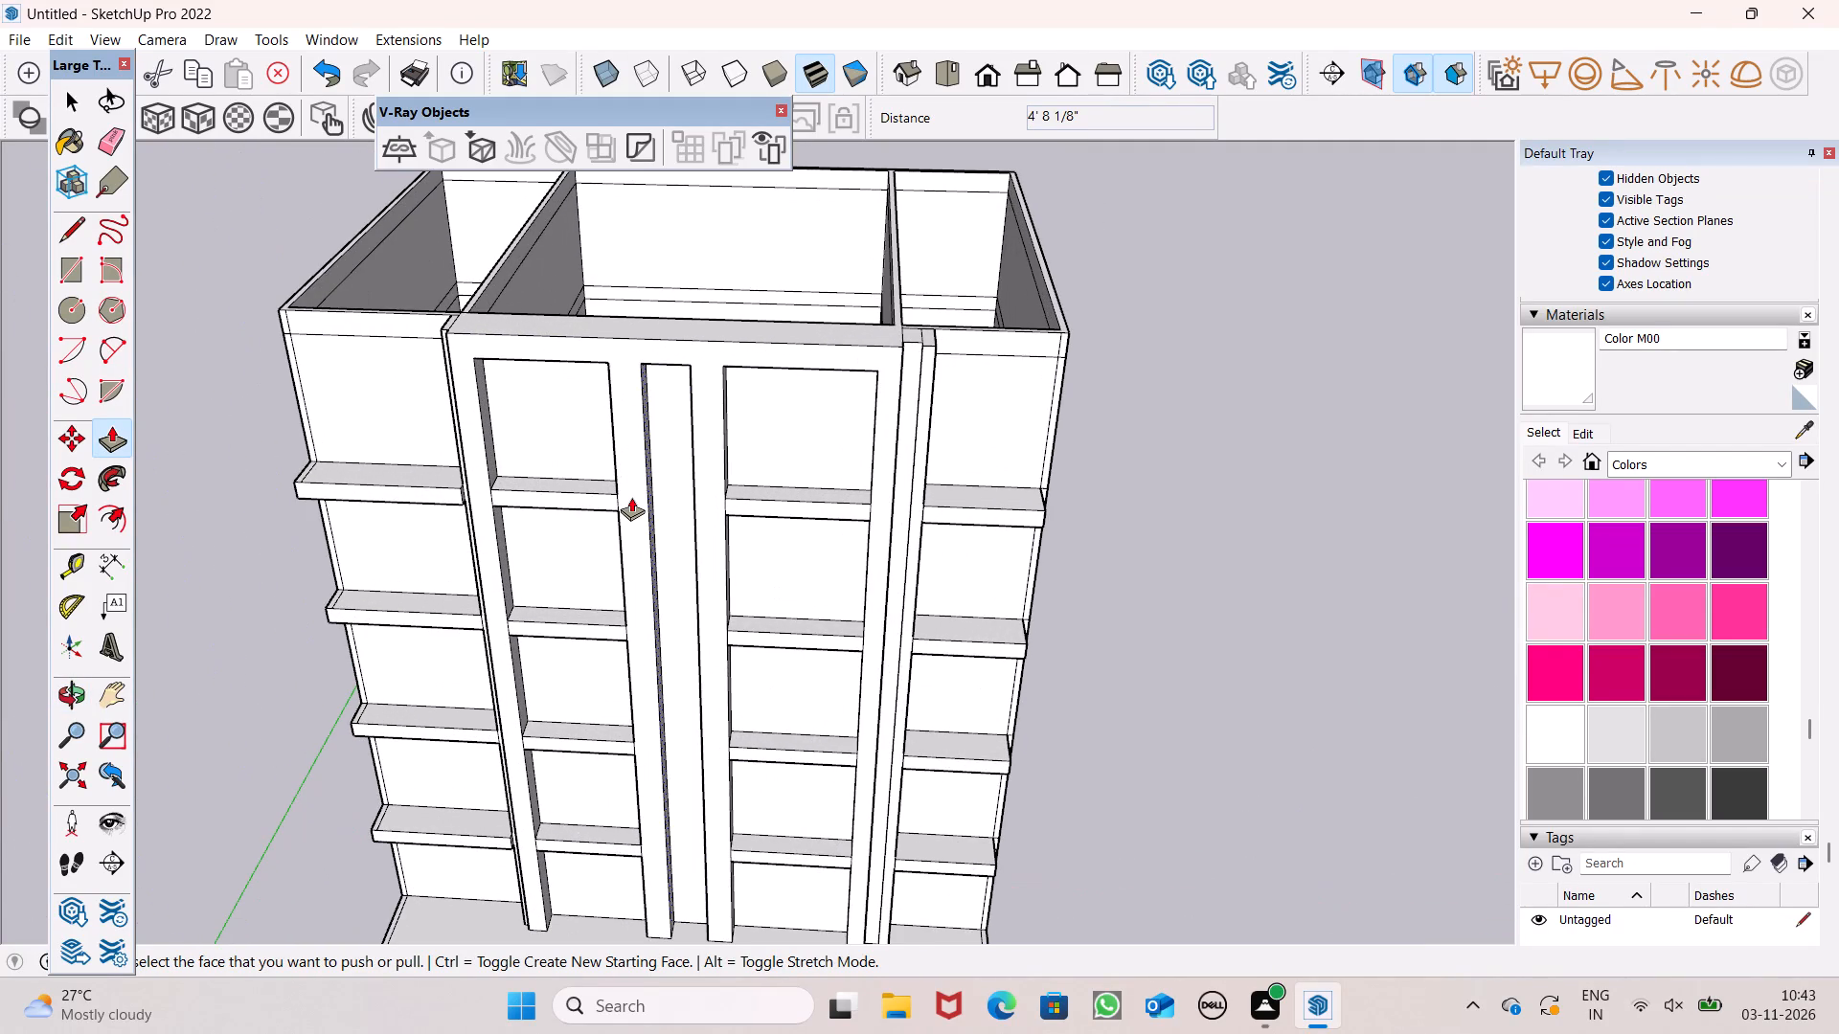
pyautogui.moveTo(627, 502); pyautogui.dragTo(627, 503, button='middle')
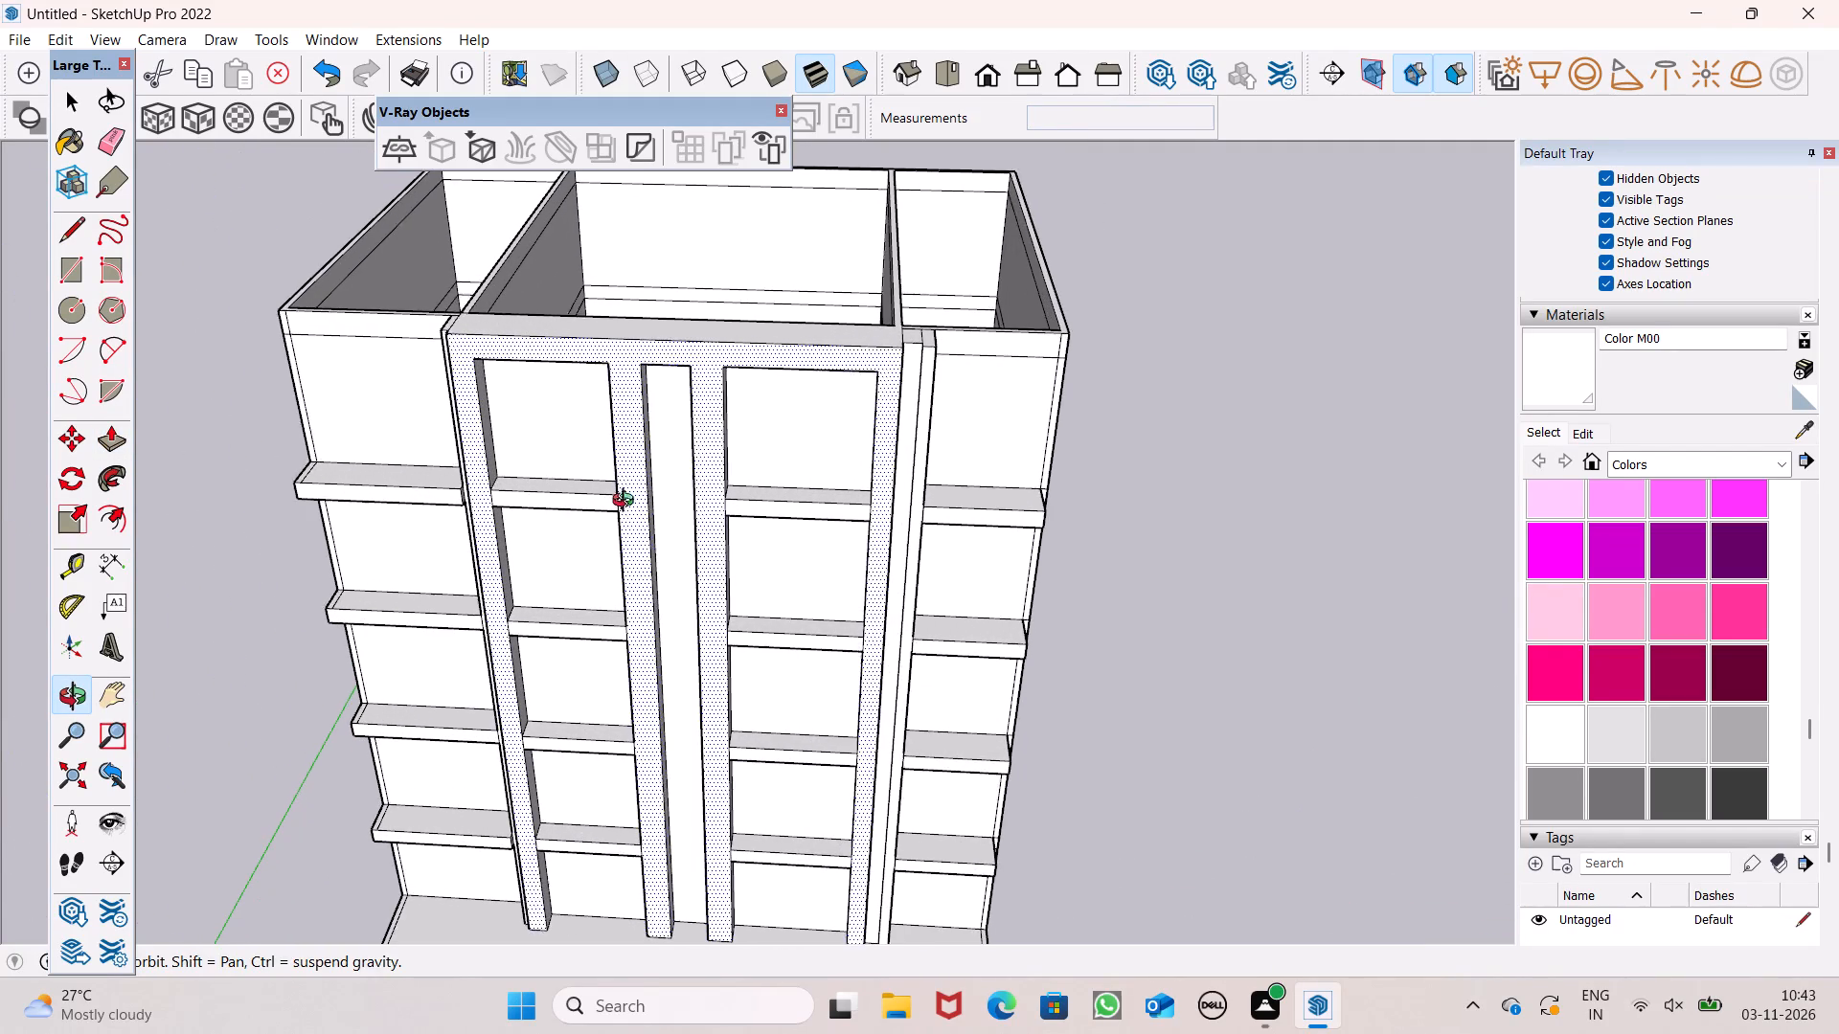
pyautogui.moveTo(627, 503); pyautogui.dragTo(692, 518, button='middle')
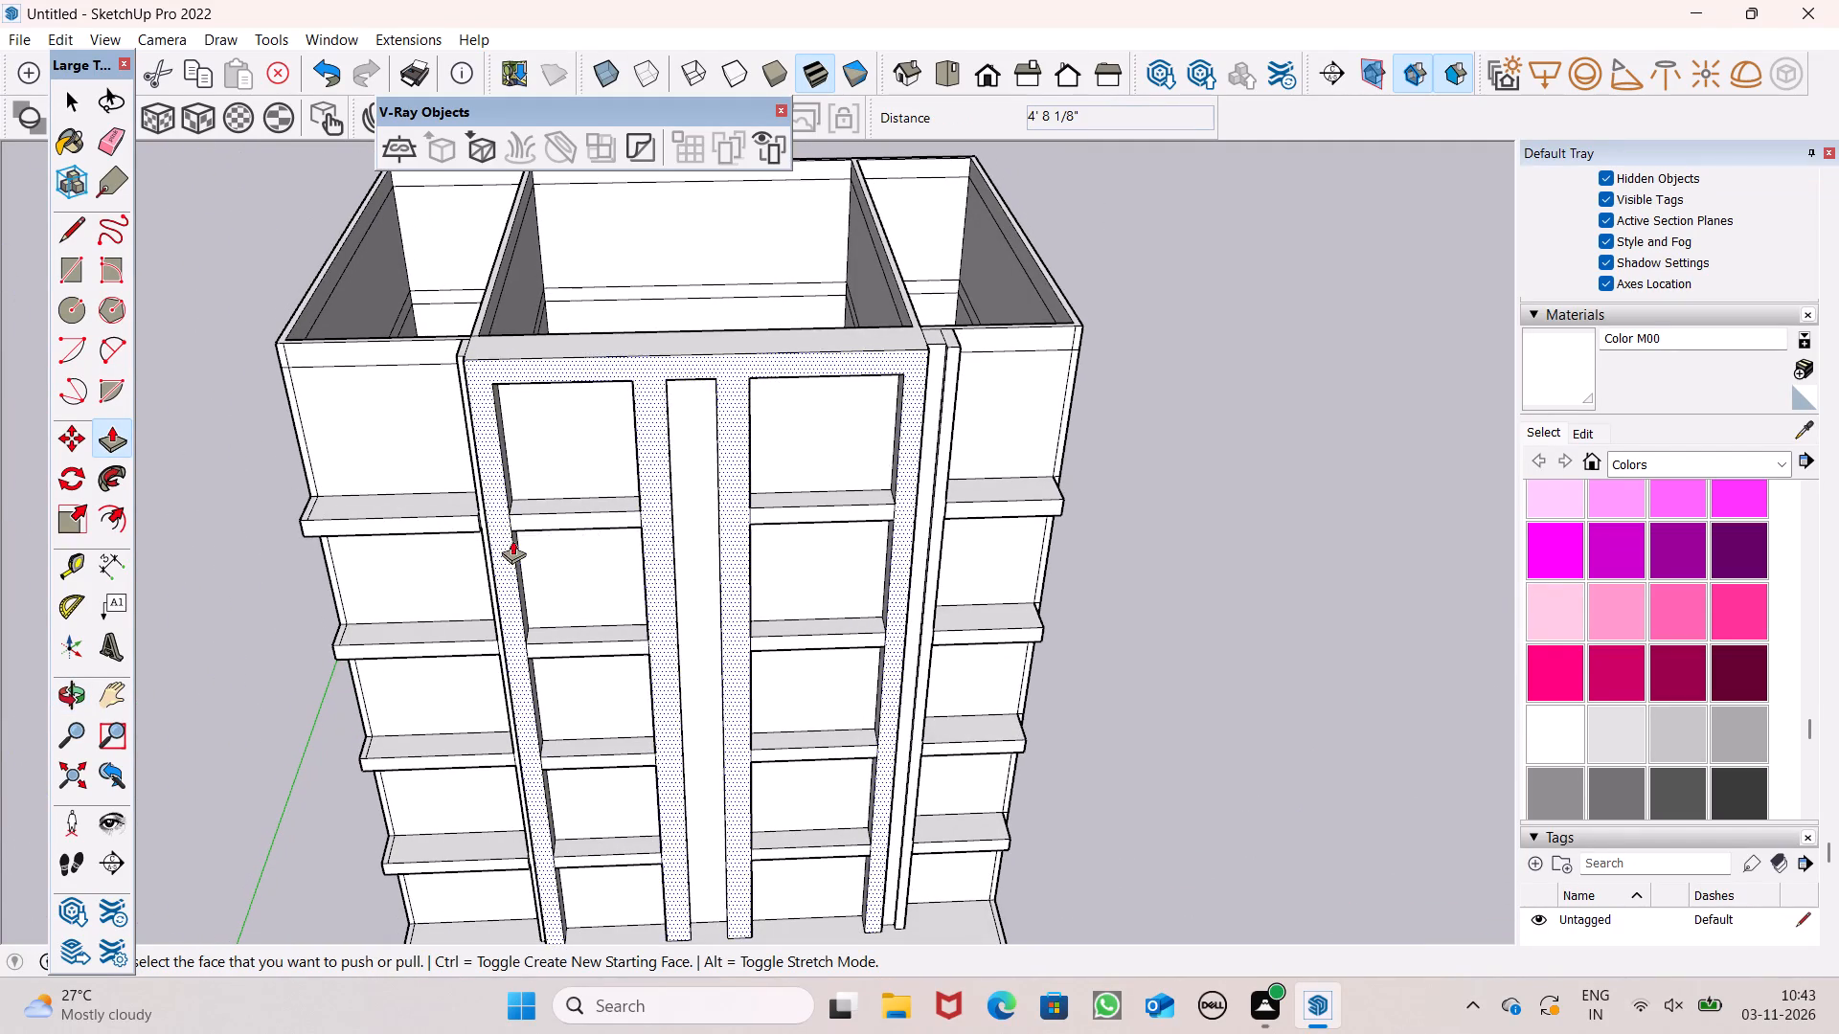
# Pull the left outer strip's side face outward 5" at the two uppermost levels.
pyautogui.moveTo(512, 540); pyautogui.dragTo(779, 649, button='middle')
pyautogui.scroll(6, 525, 593)
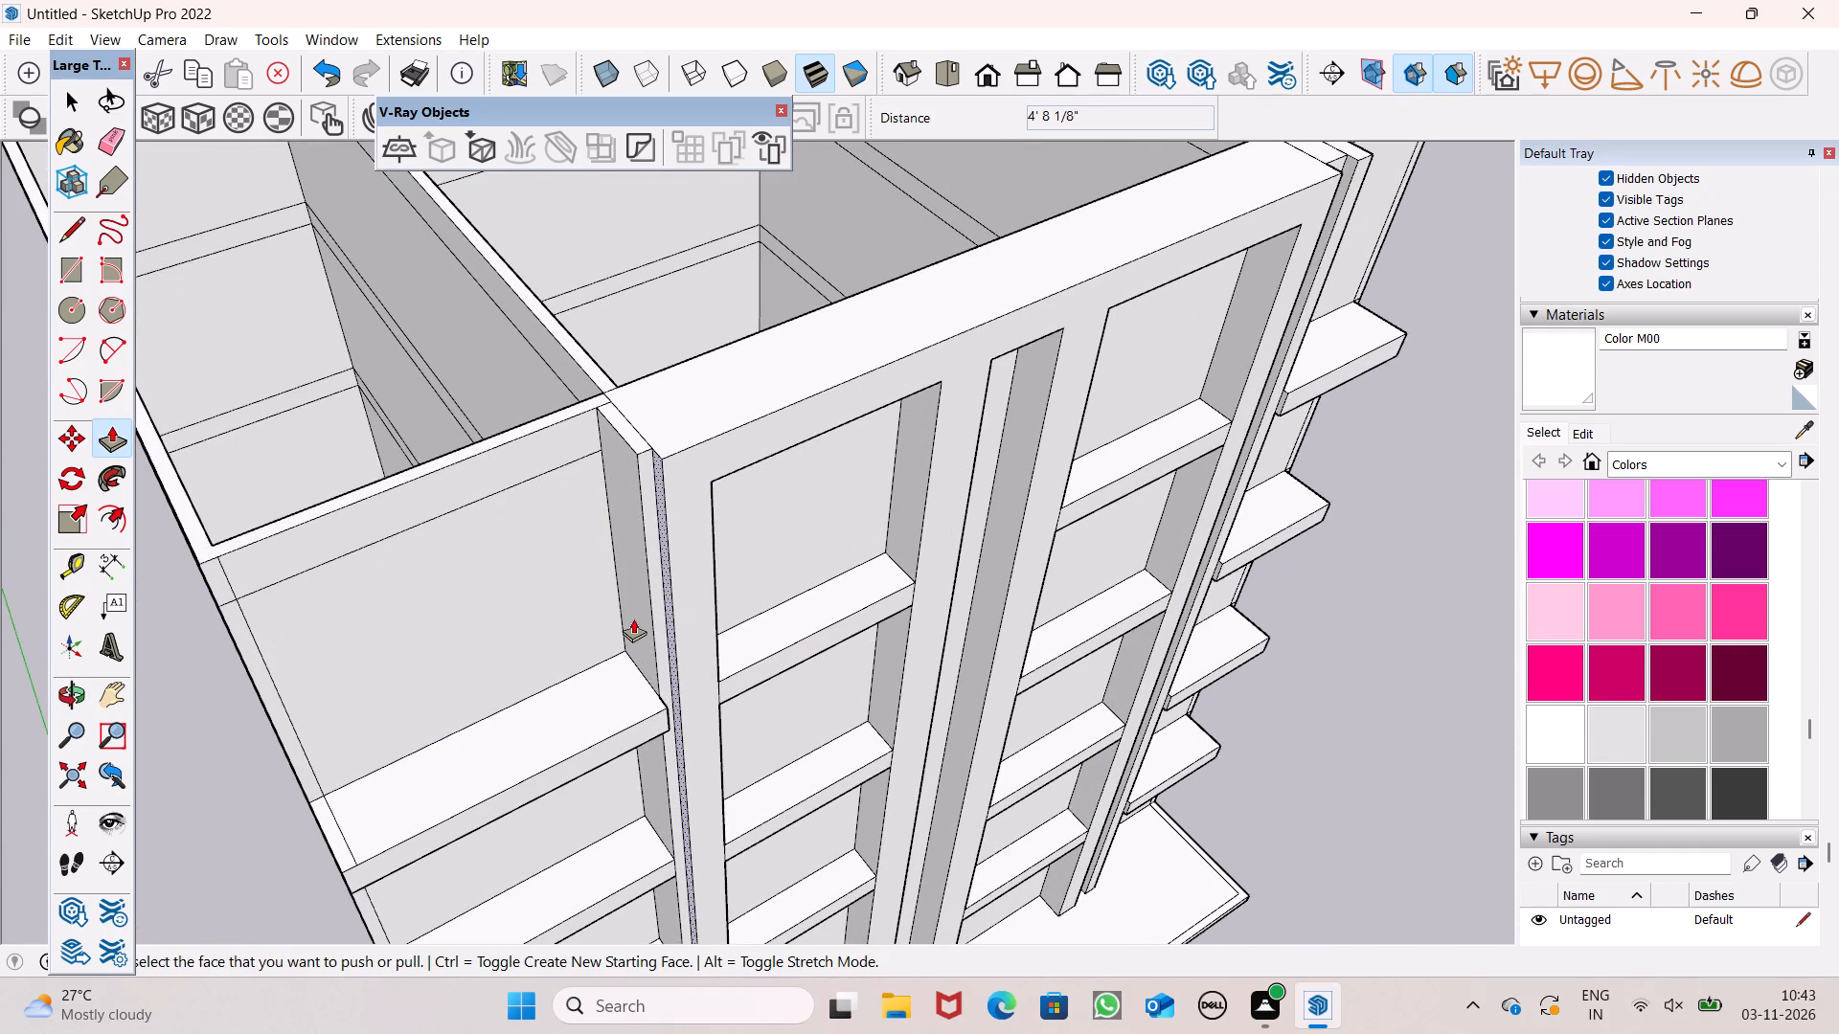
pyautogui.click(633, 618)
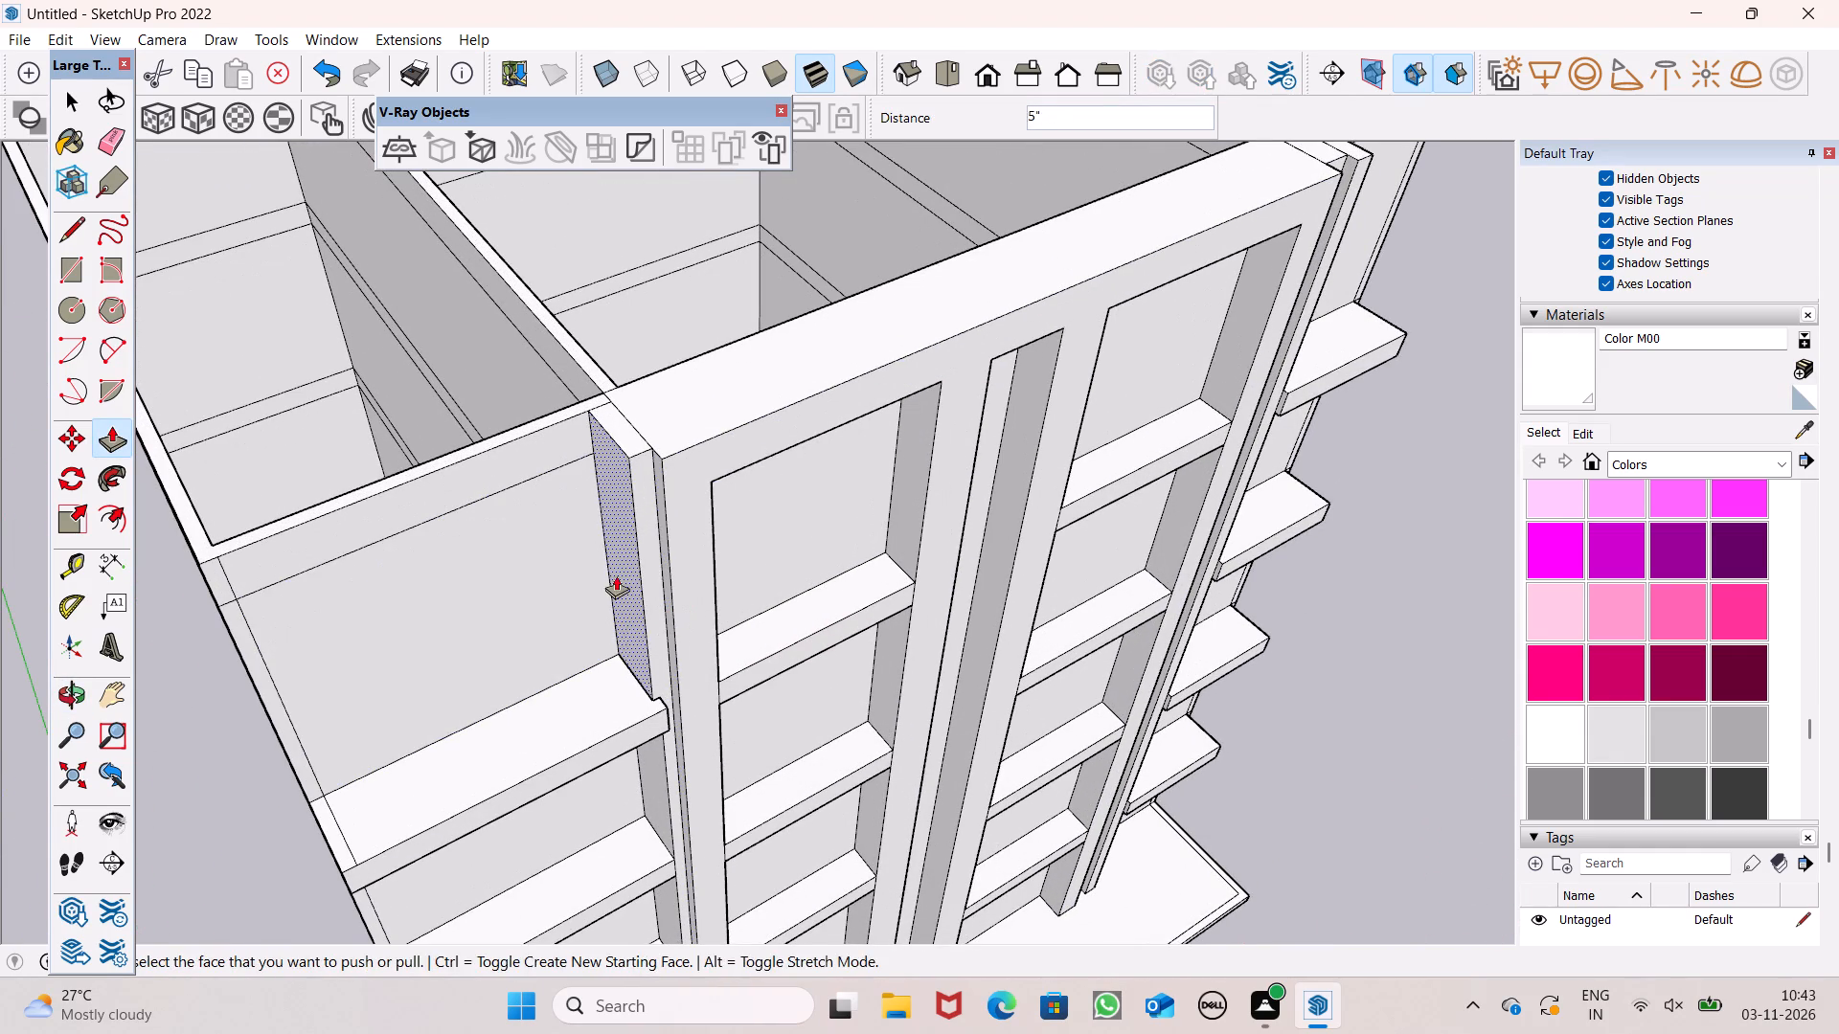
pyautogui.scroll(-1, 616, 575)
pyautogui.moveTo(679, 725); pyautogui.dragTo(617, 669, button='middle')
pyautogui.scroll(4, 609, 561)
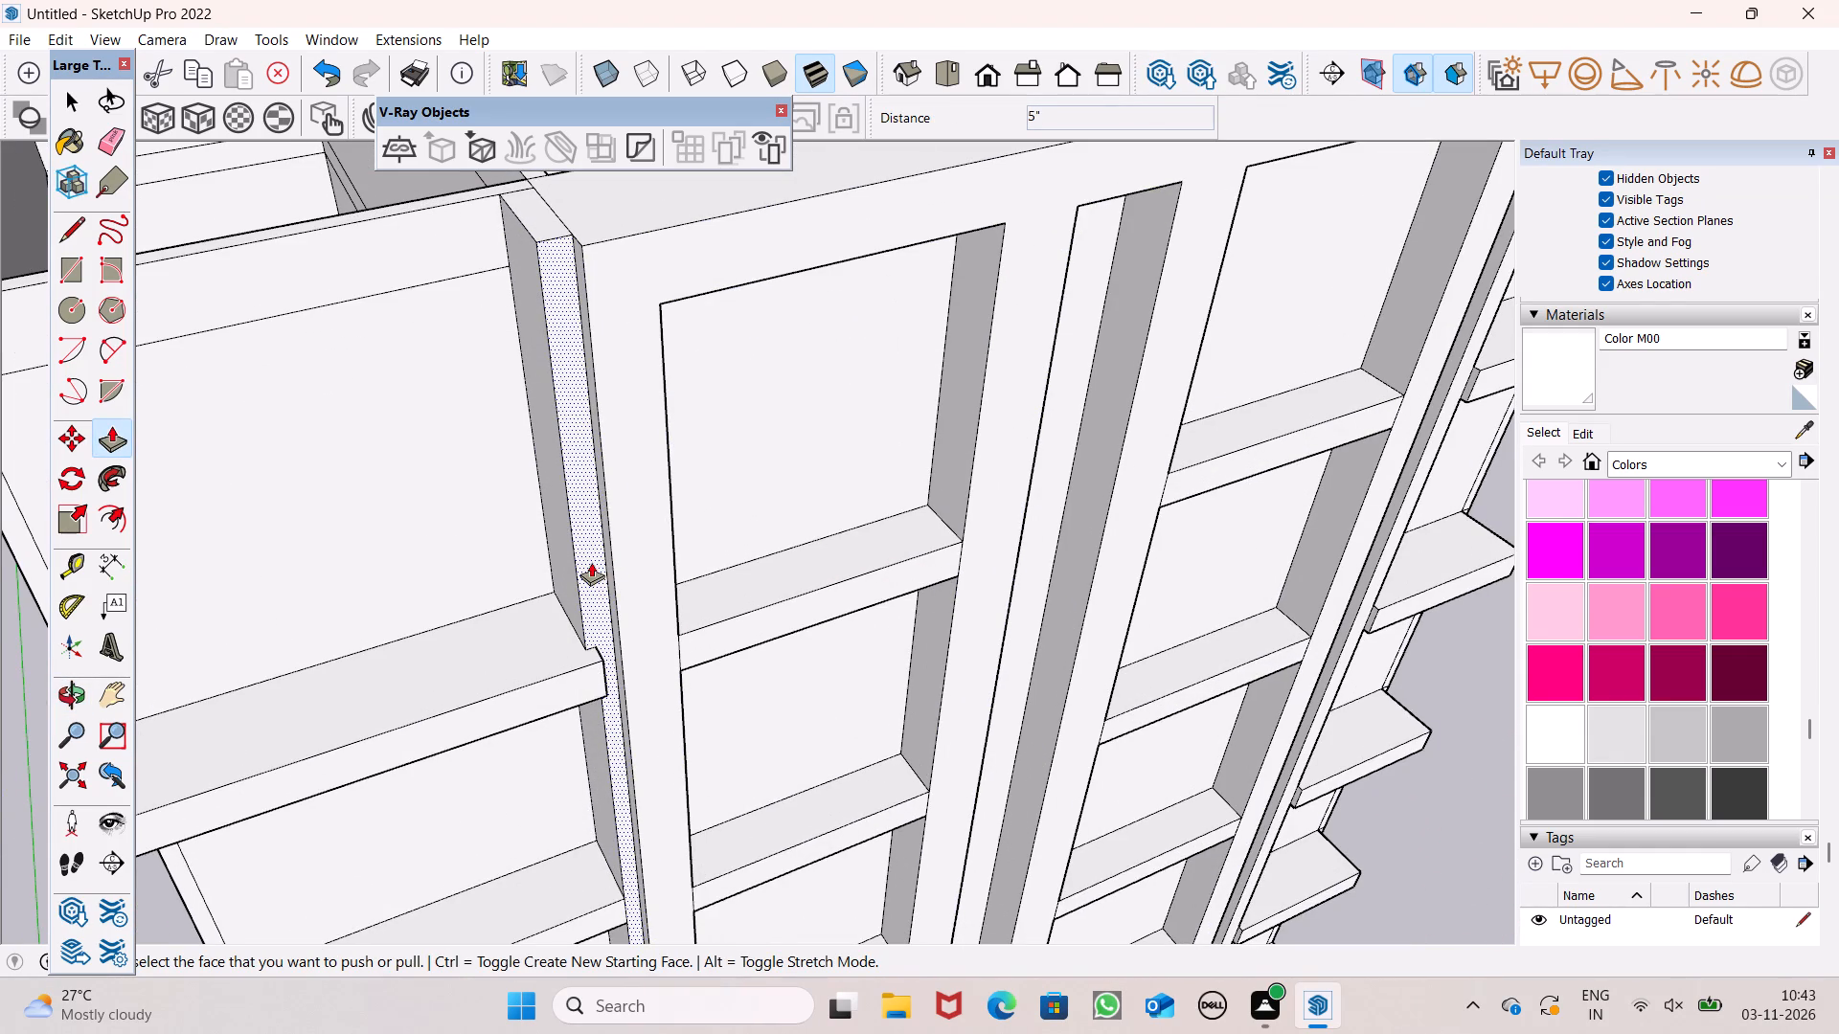
pyautogui.click(591, 562)
pyautogui.moveTo(602, 734); pyautogui.dragTo(602, 733)
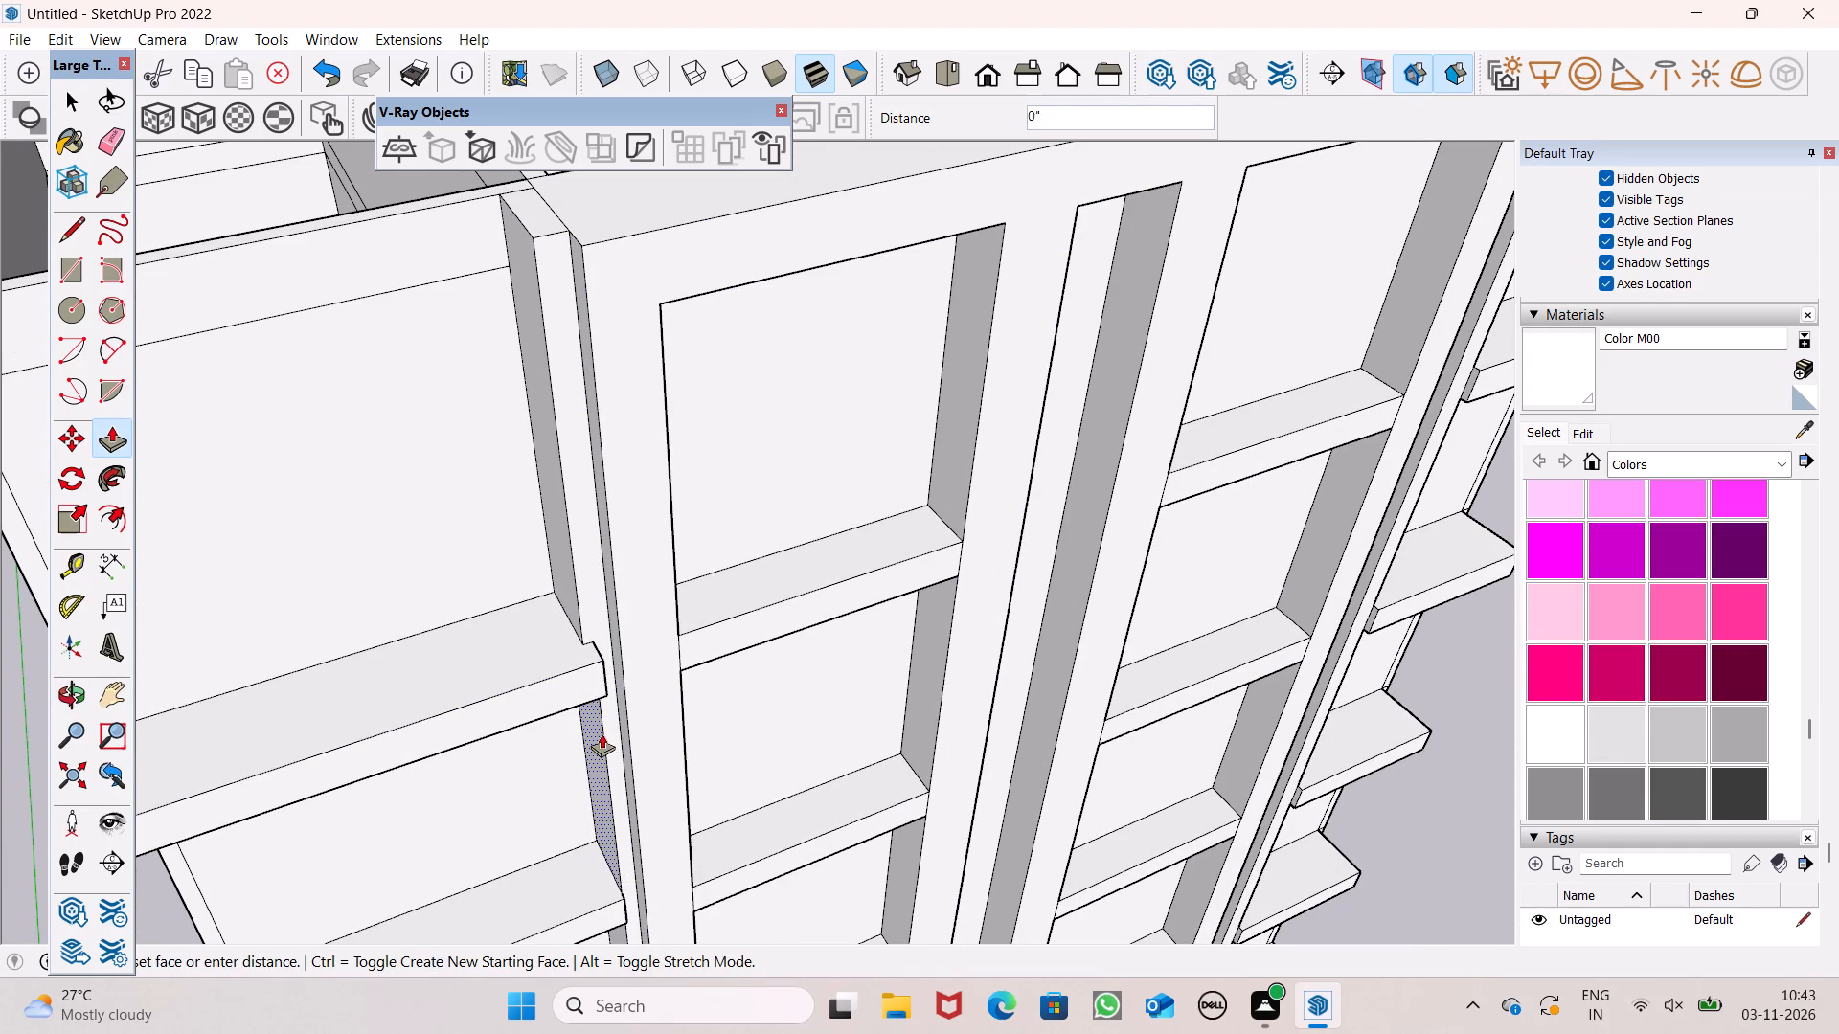
pyautogui.moveTo(602, 733); pyautogui.dragTo(575, 630)
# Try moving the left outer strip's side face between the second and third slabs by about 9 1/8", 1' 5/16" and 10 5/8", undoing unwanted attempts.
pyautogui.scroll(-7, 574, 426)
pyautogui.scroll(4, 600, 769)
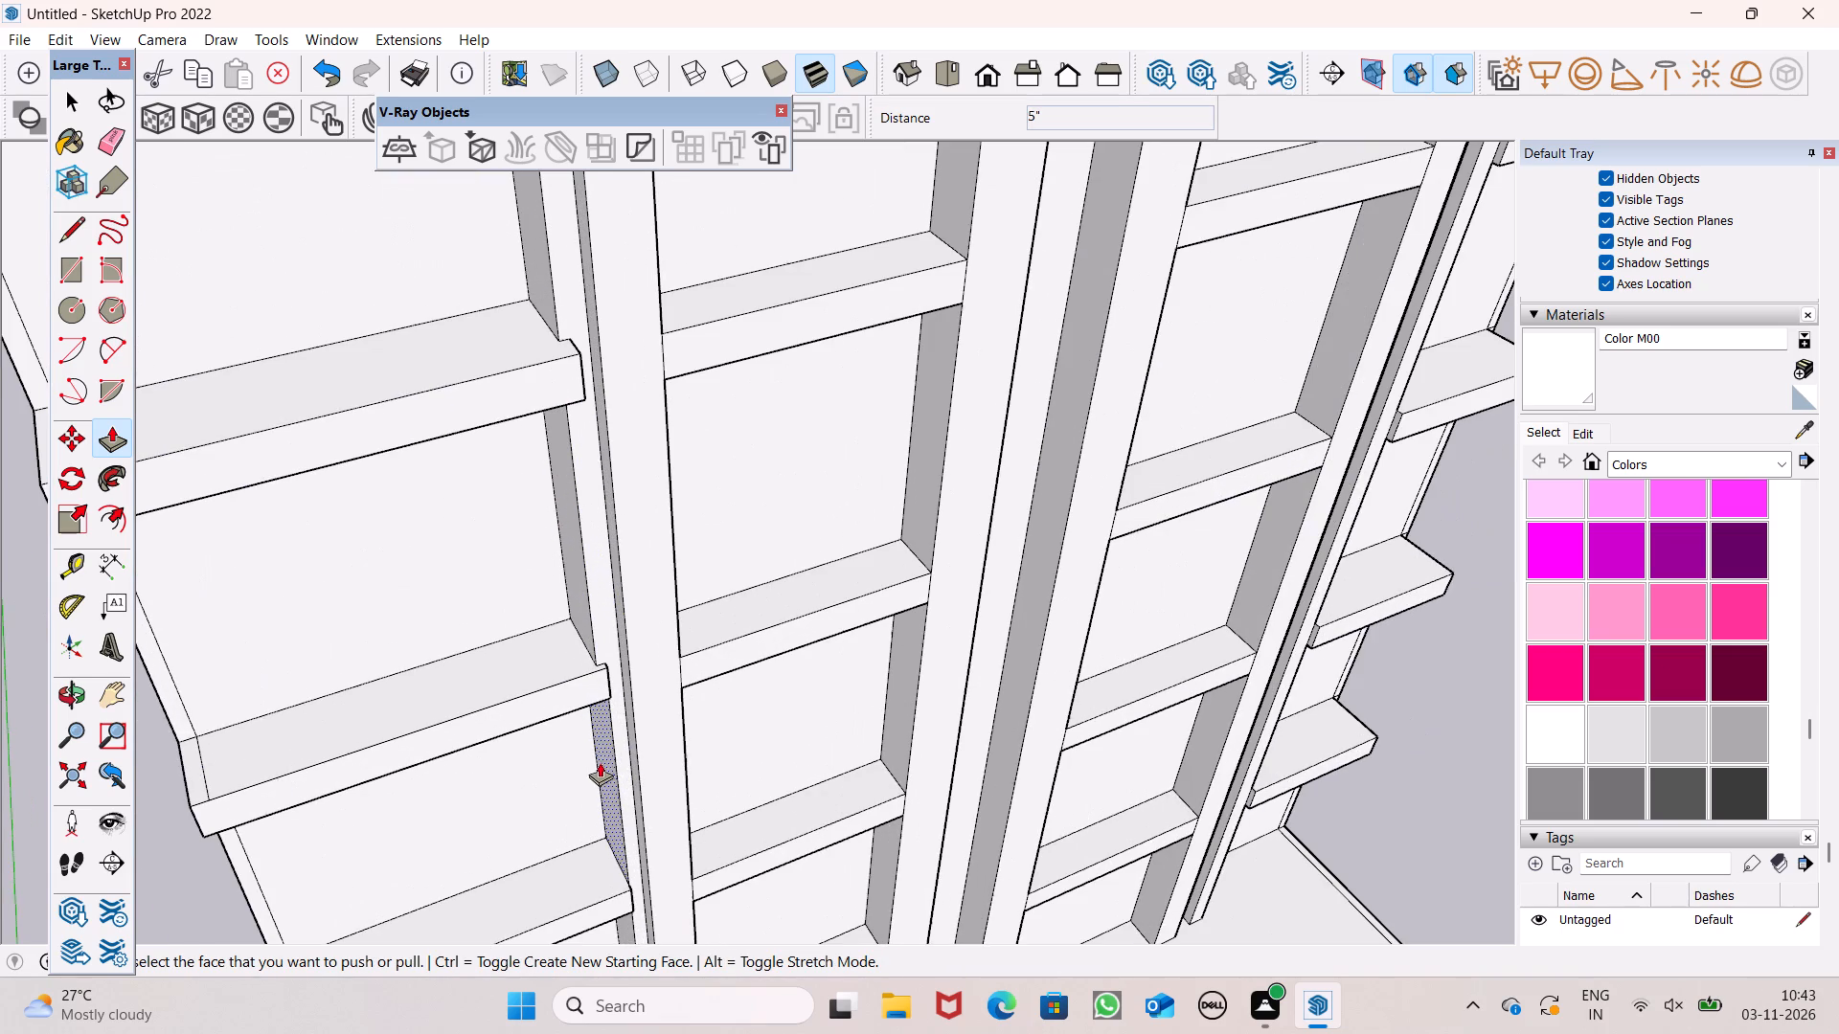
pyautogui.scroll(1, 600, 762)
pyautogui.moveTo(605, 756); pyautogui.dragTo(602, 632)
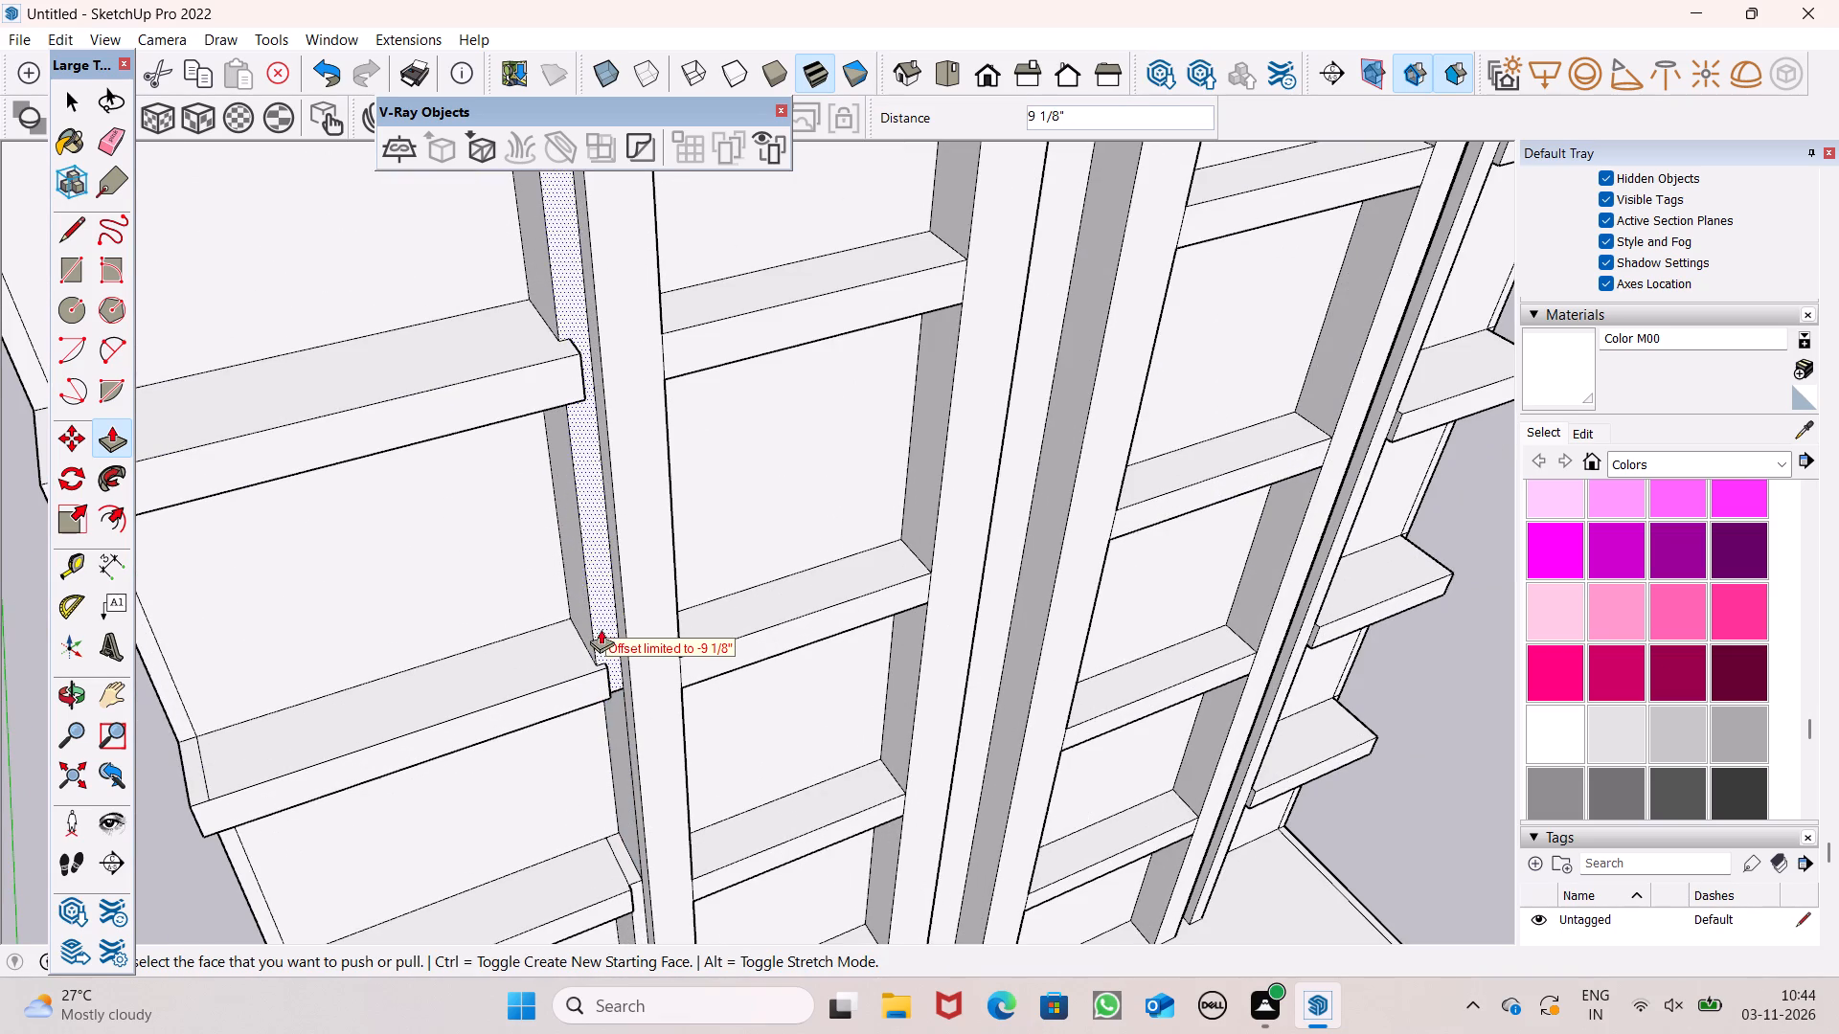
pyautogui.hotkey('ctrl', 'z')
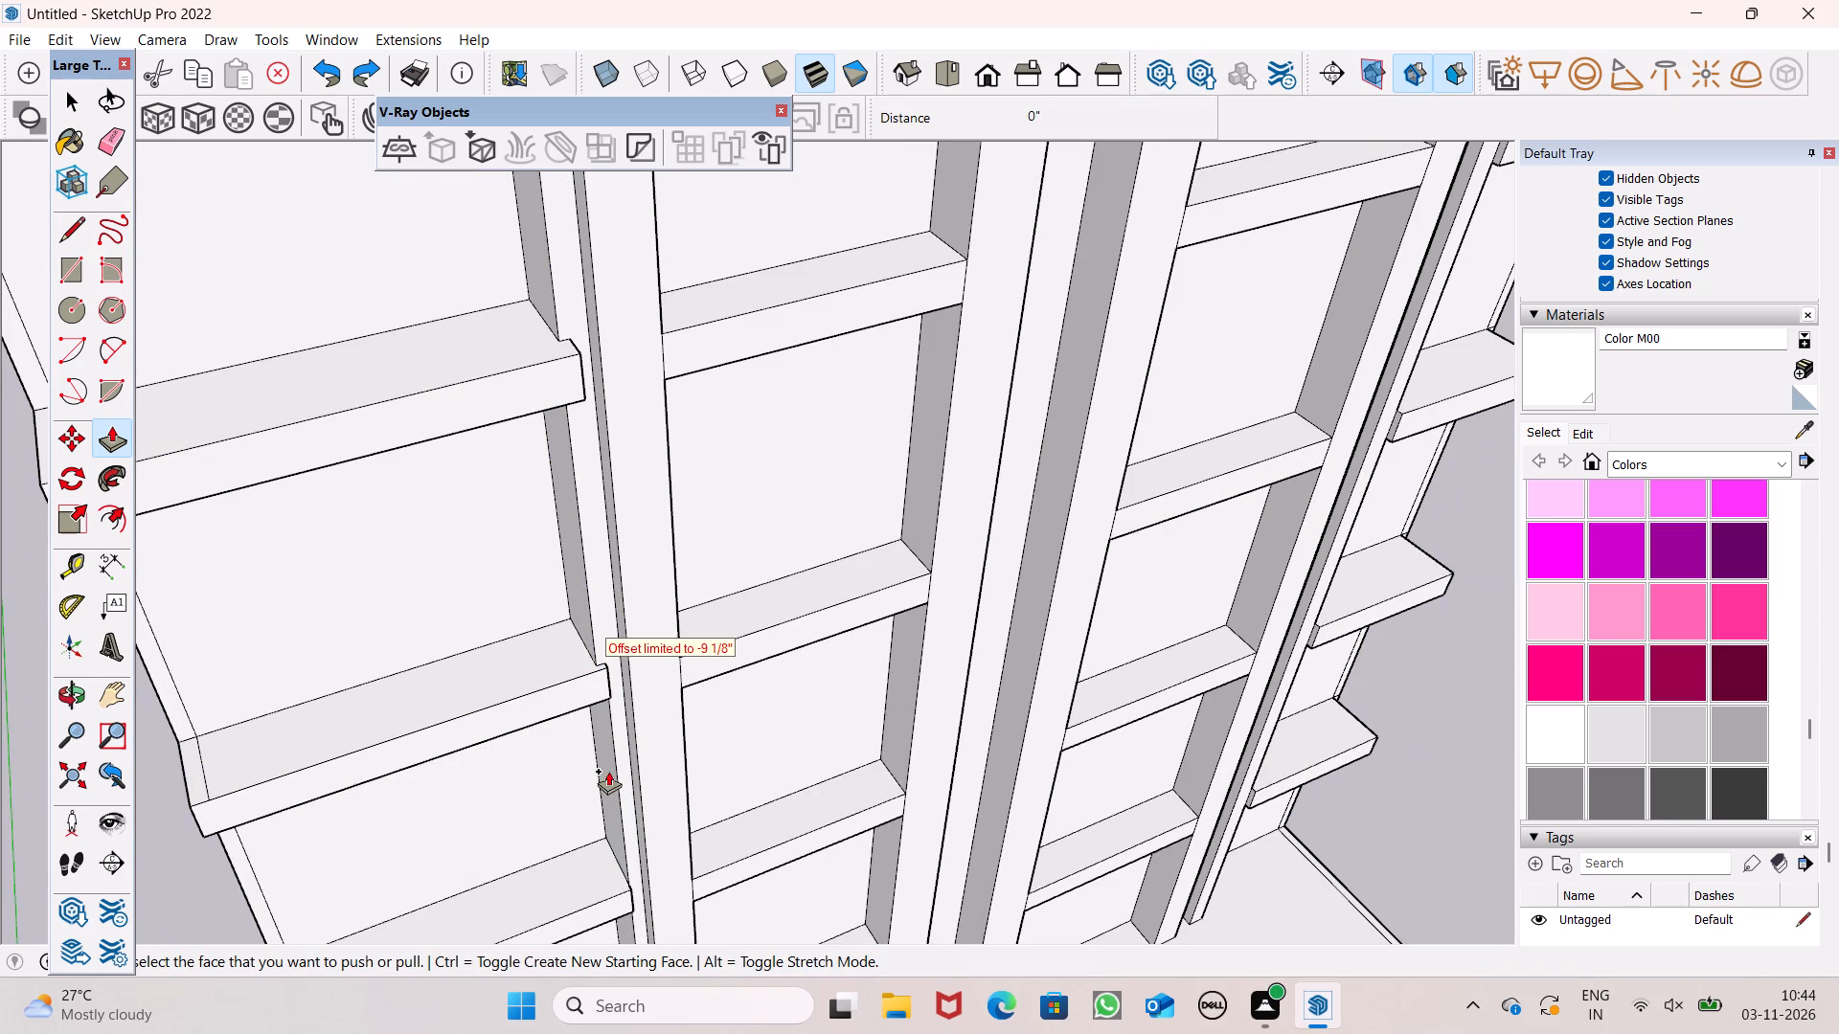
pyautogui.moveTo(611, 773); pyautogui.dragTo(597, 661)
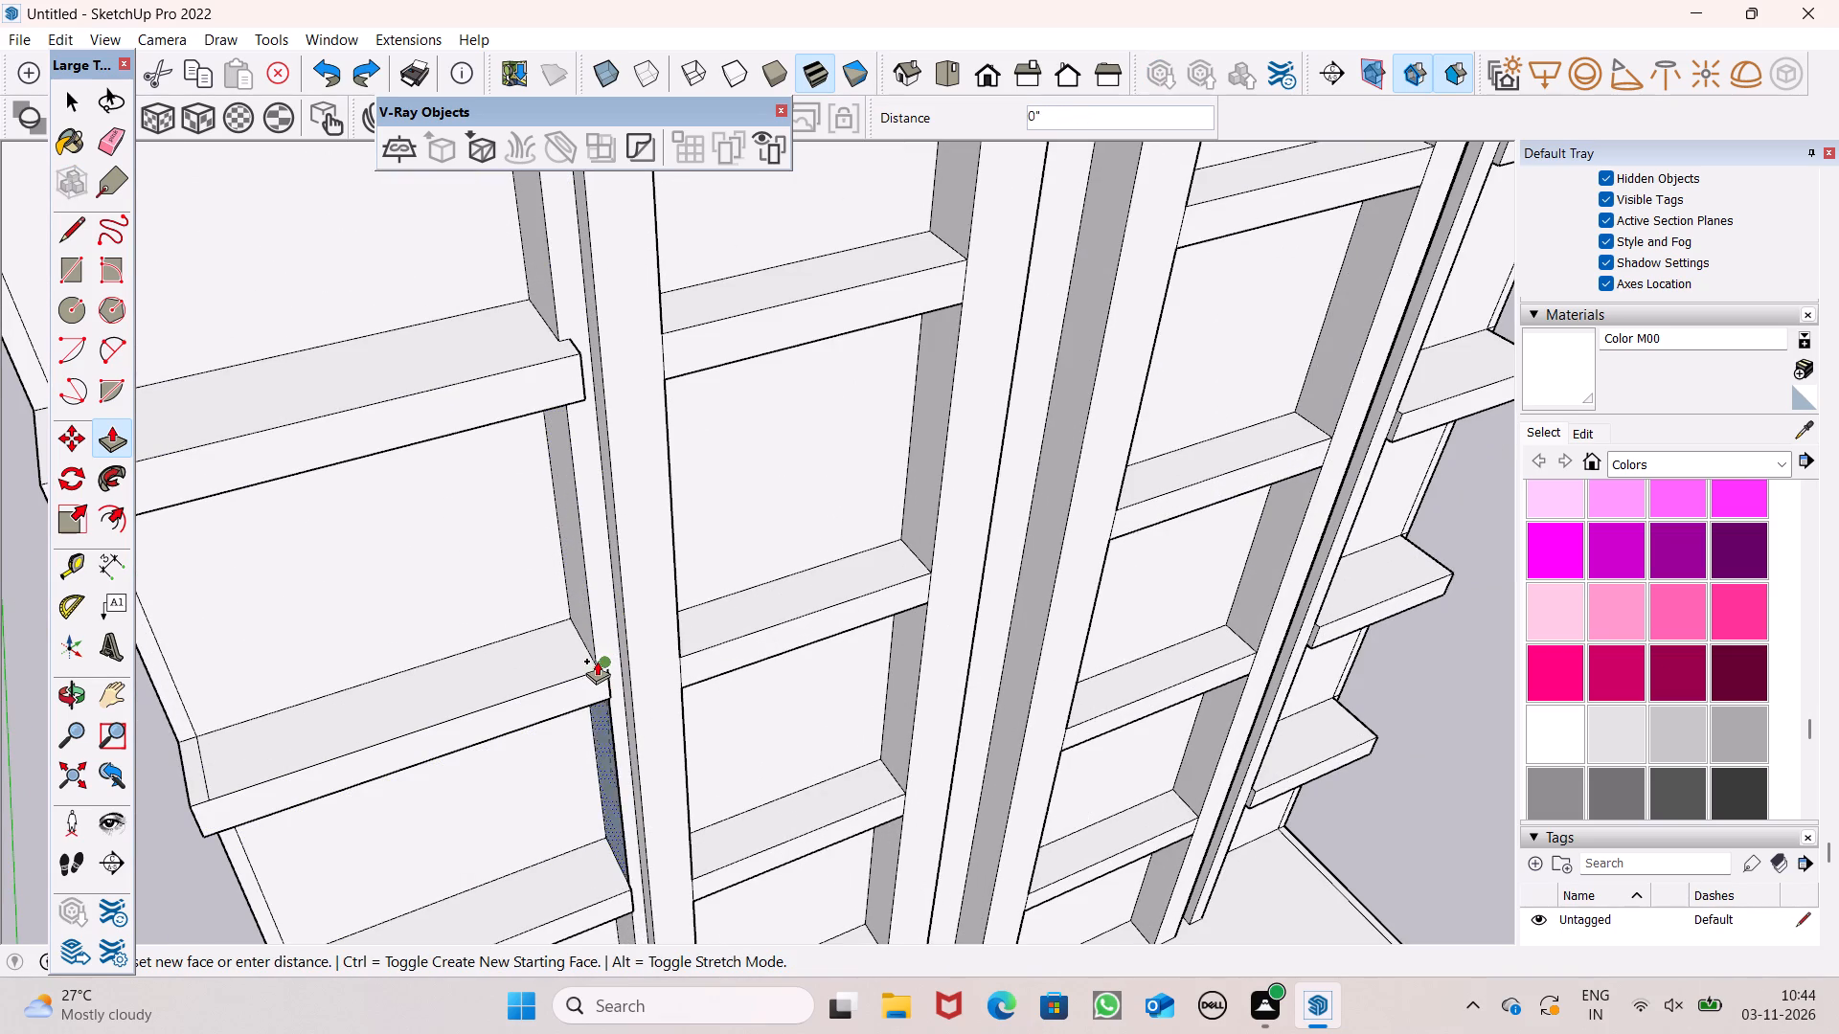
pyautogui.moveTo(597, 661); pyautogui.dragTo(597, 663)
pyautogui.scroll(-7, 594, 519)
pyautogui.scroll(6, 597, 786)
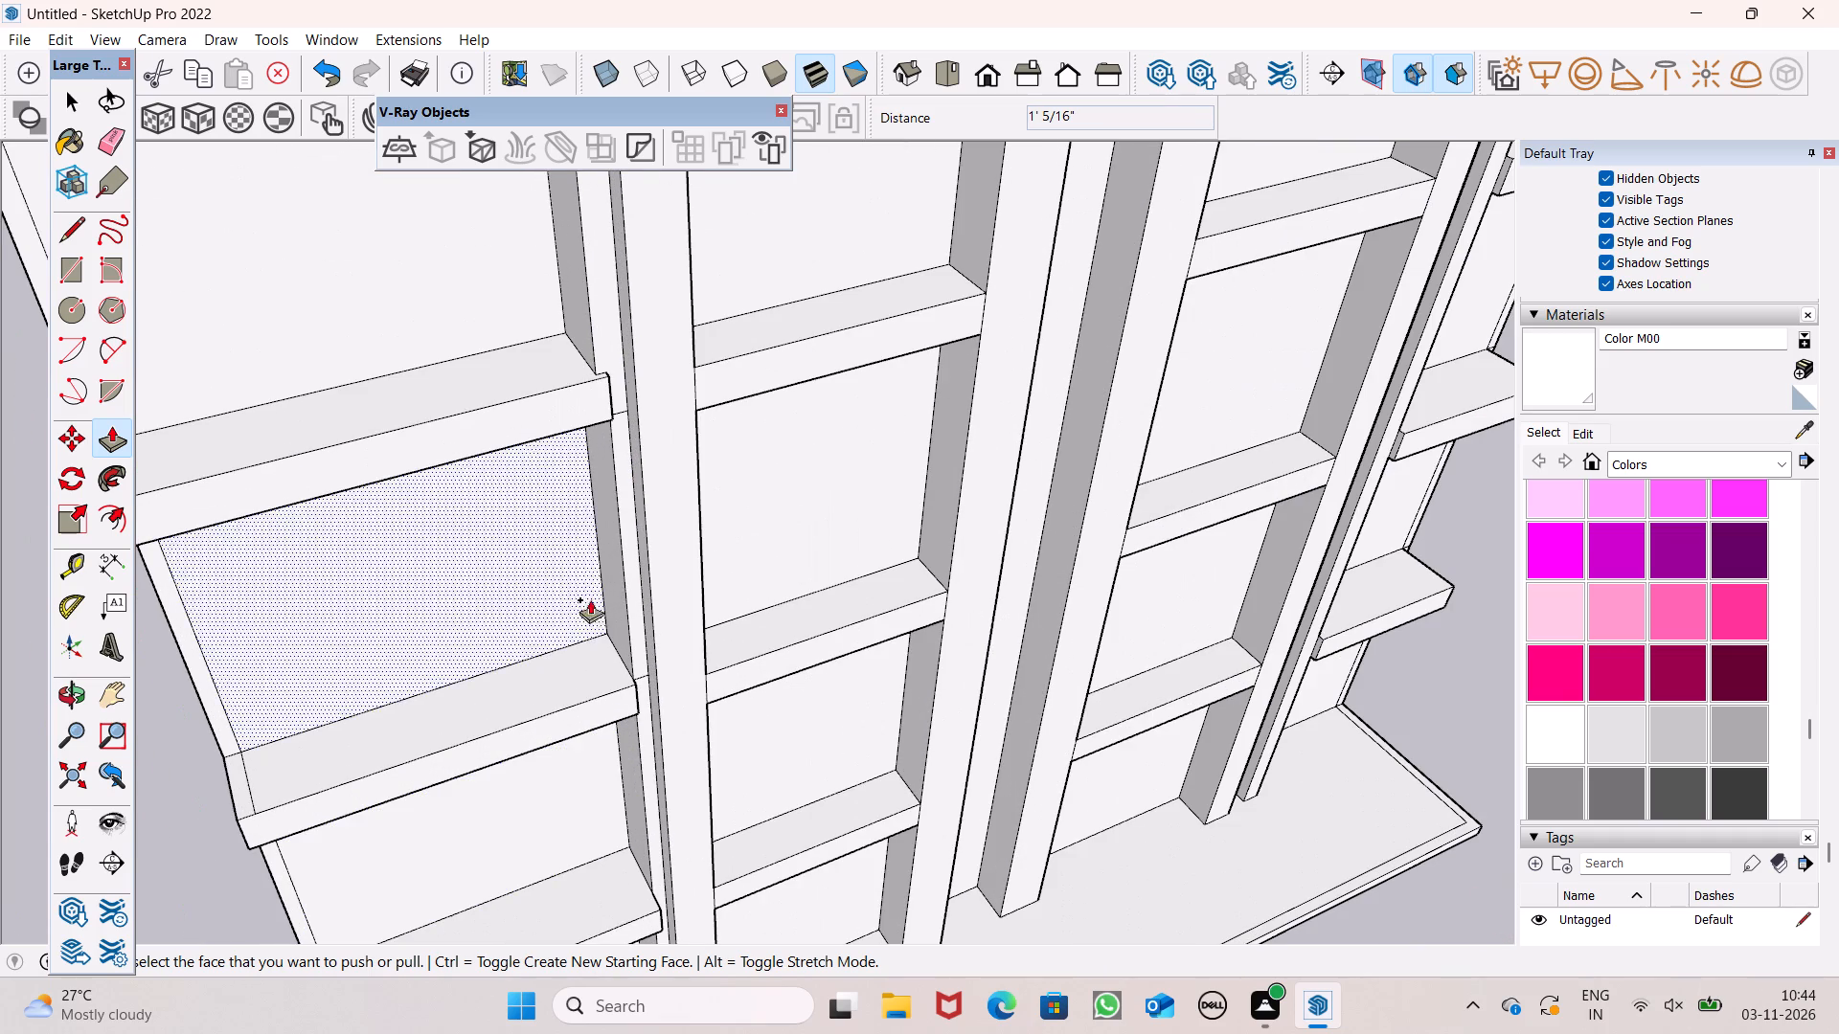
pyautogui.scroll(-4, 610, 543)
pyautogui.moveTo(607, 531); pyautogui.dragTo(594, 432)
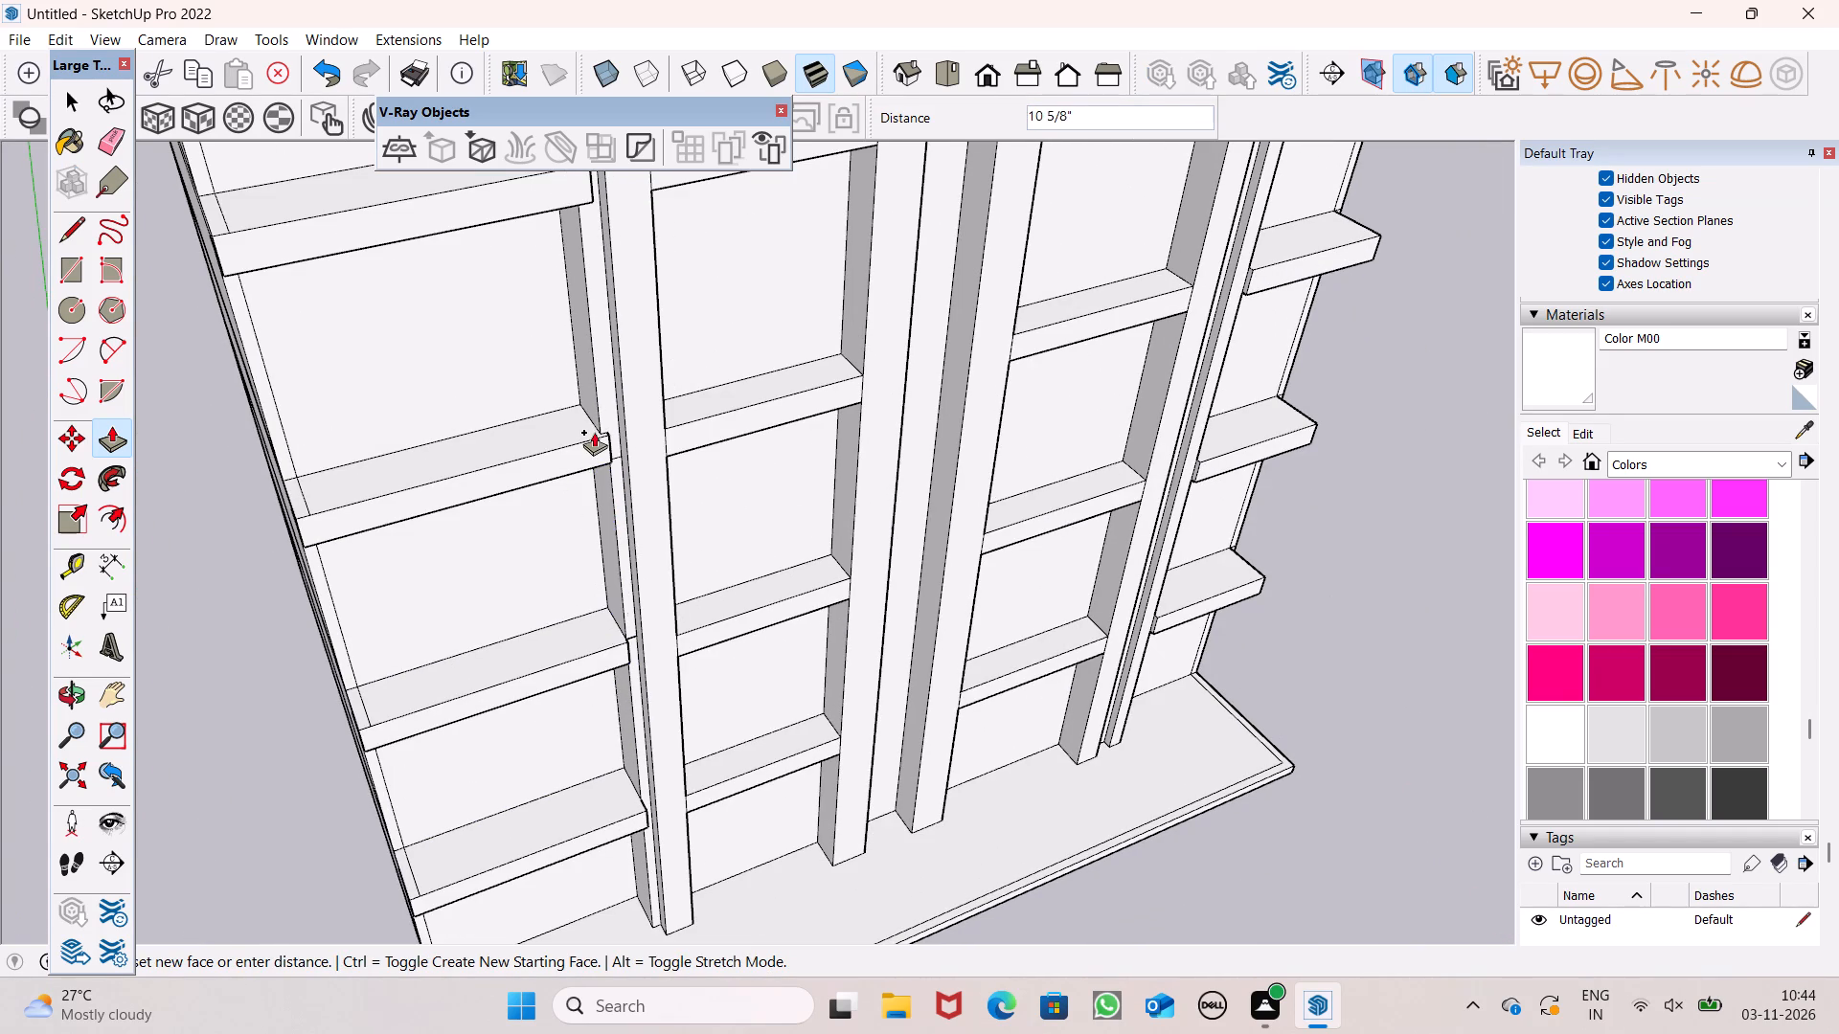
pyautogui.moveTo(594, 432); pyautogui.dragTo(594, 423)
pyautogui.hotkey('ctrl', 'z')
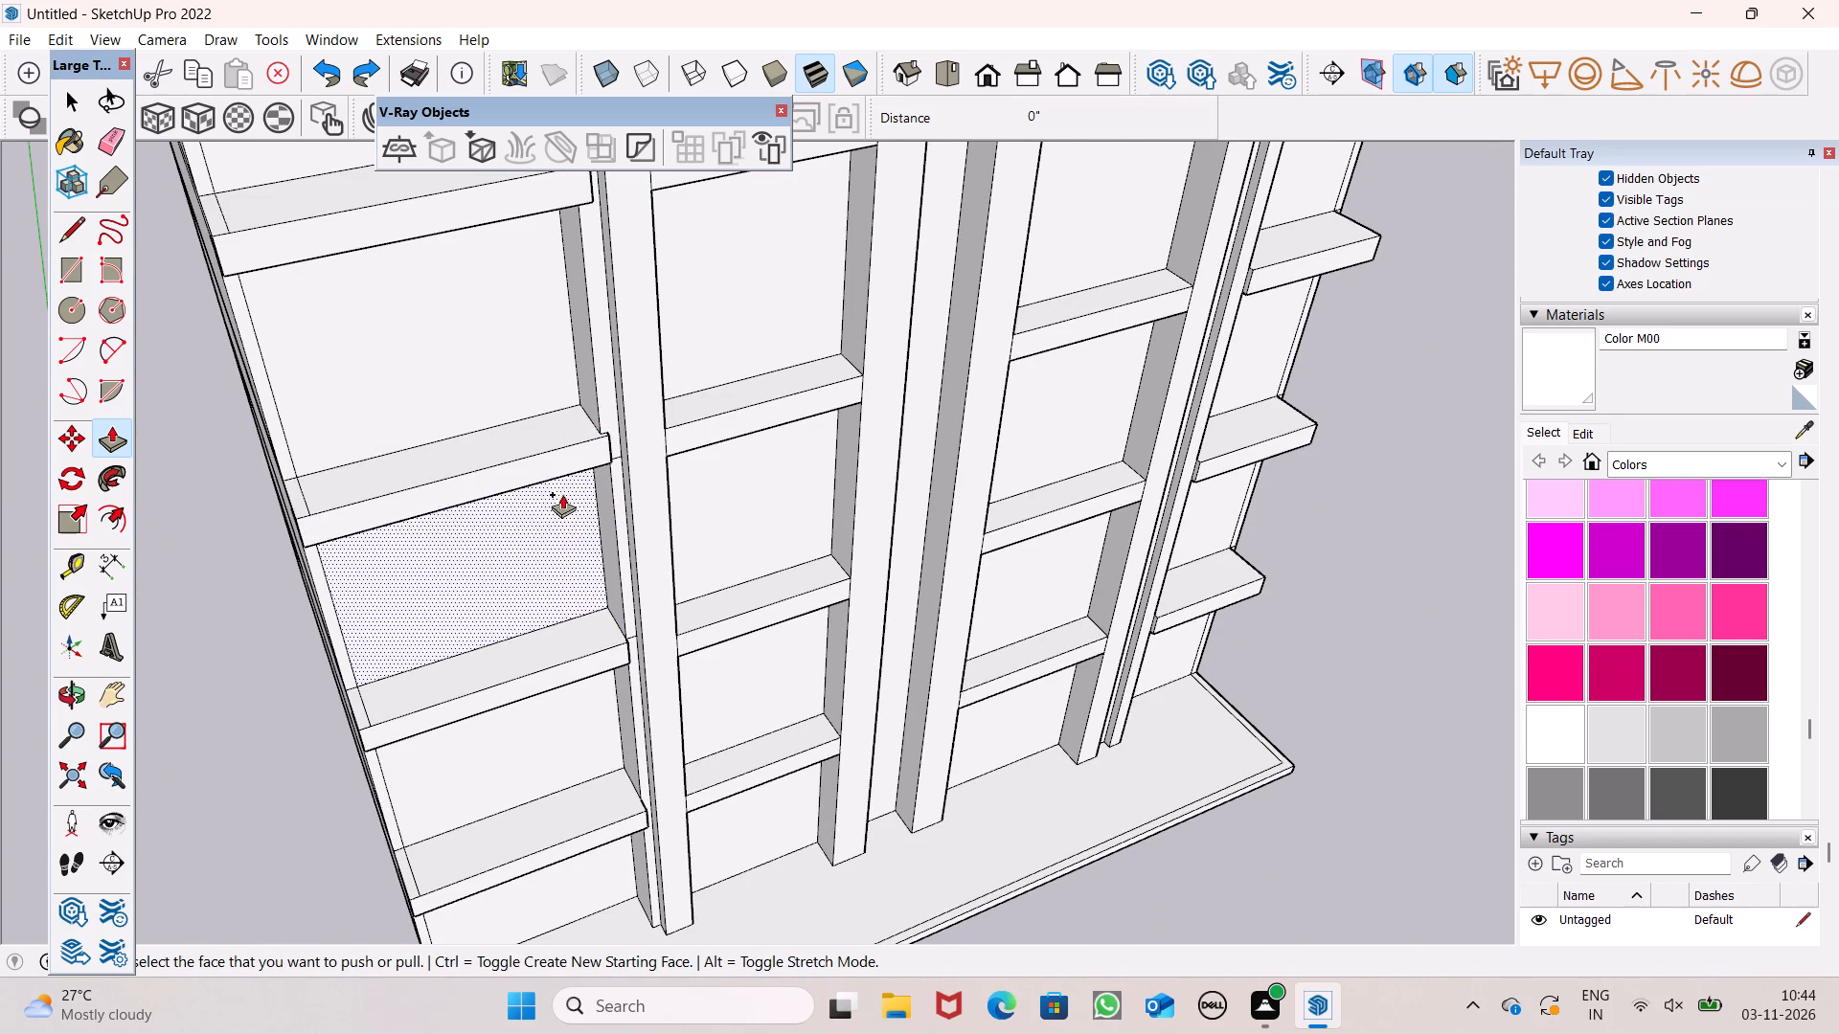
# Pull the left outer strip's side face outward 5" at each of the three lower levels.
pyautogui.moveTo(603, 525); pyautogui.dragTo(593, 427)
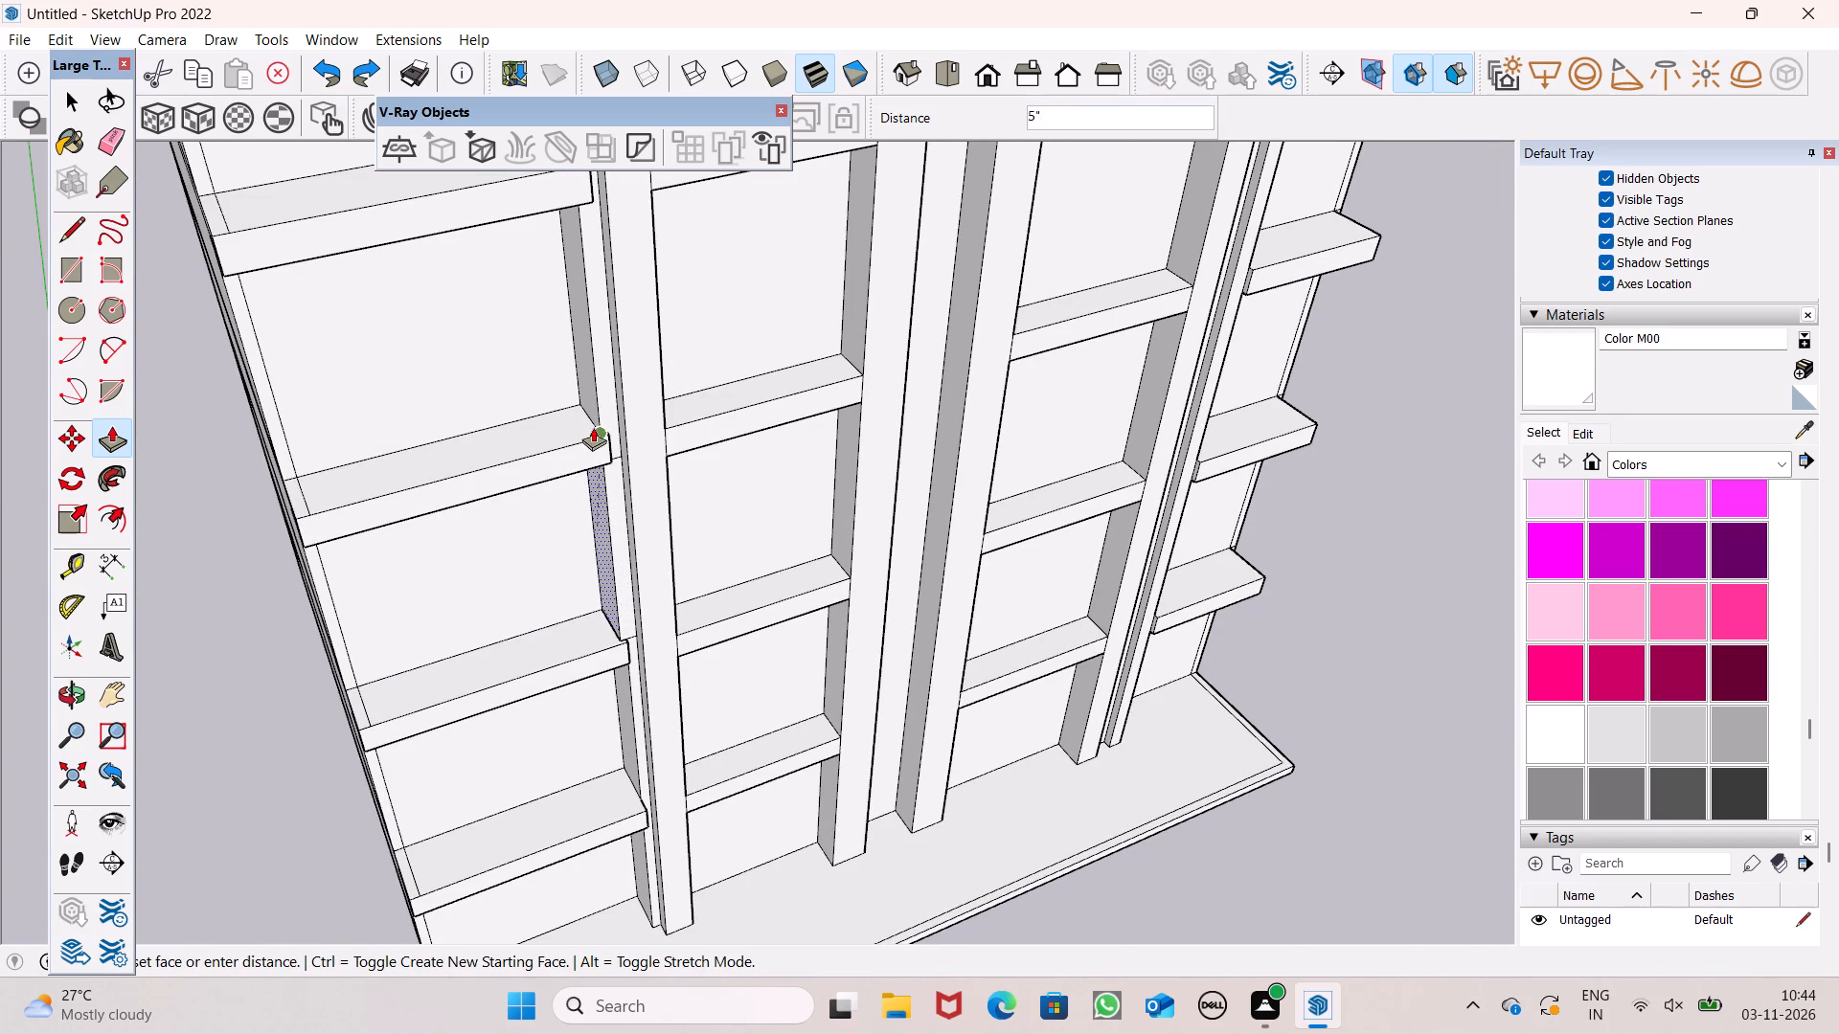
pyautogui.moveTo(593, 427); pyautogui.dragTo(595, 423)
pyautogui.moveTo(624, 714); pyautogui.dragTo(620, 595)
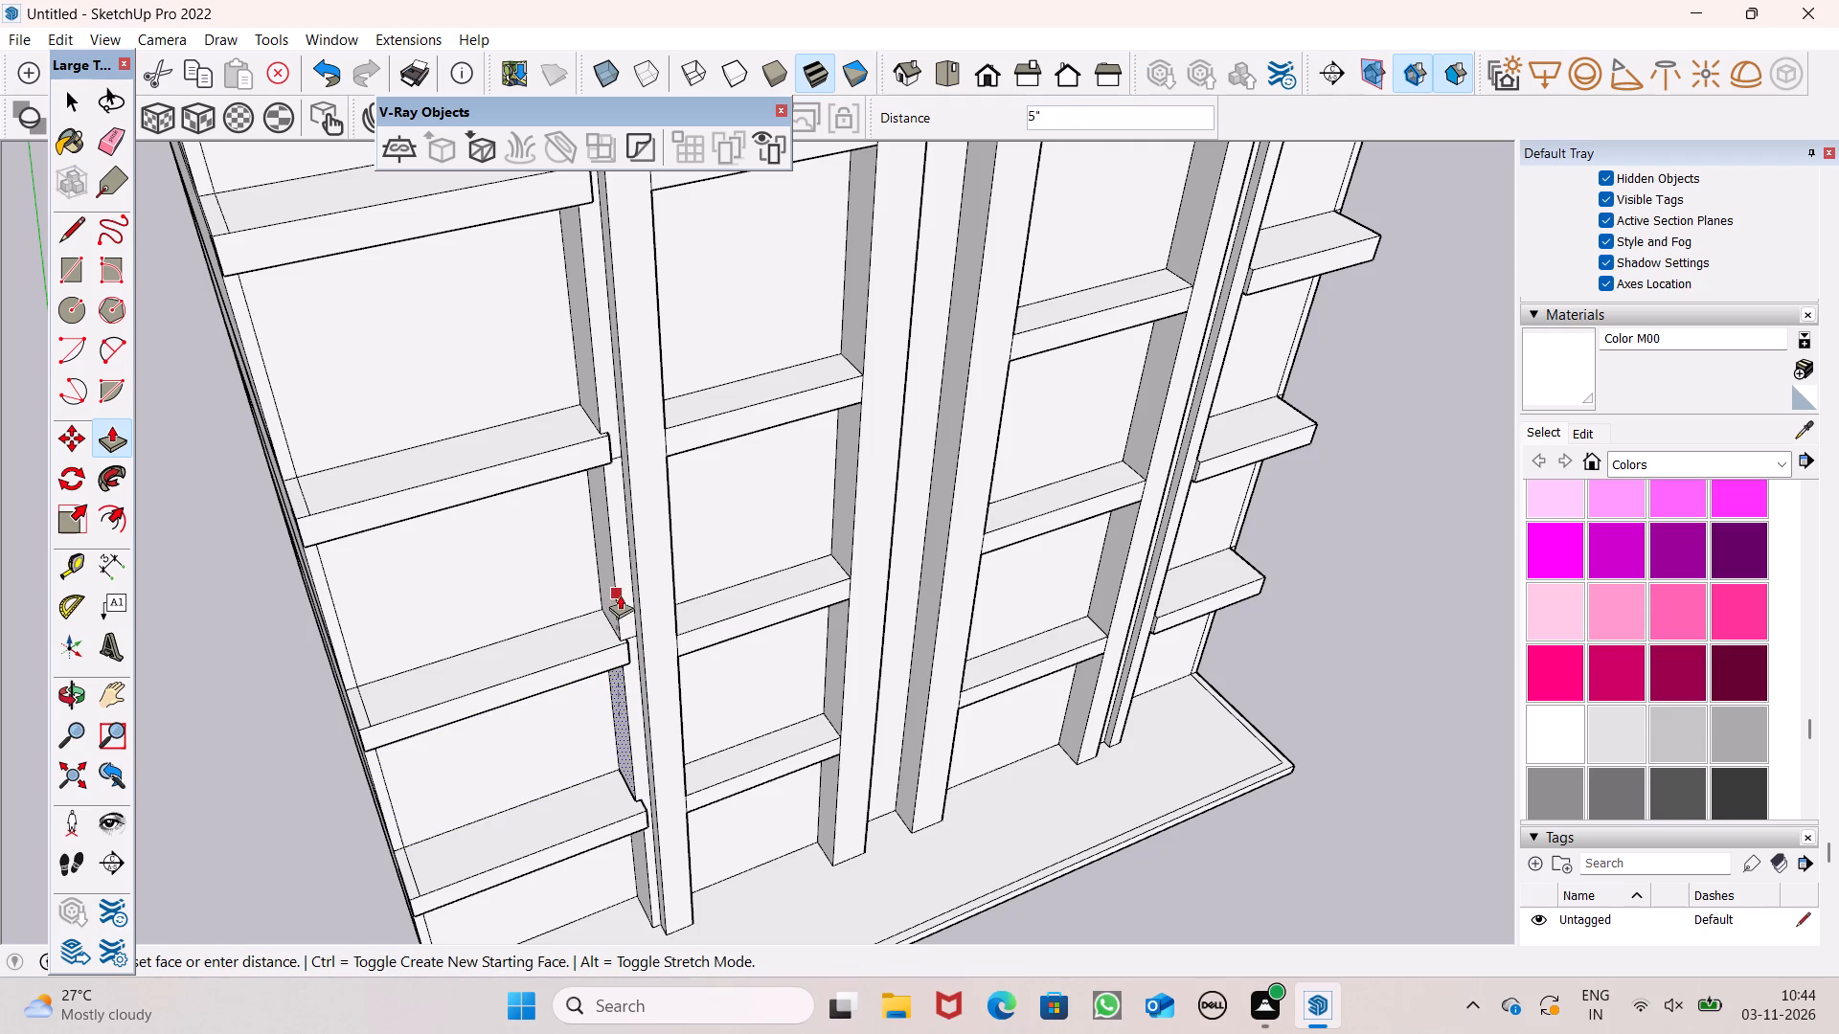
pyautogui.moveTo(620, 595); pyautogui.dragTo(618, 596)
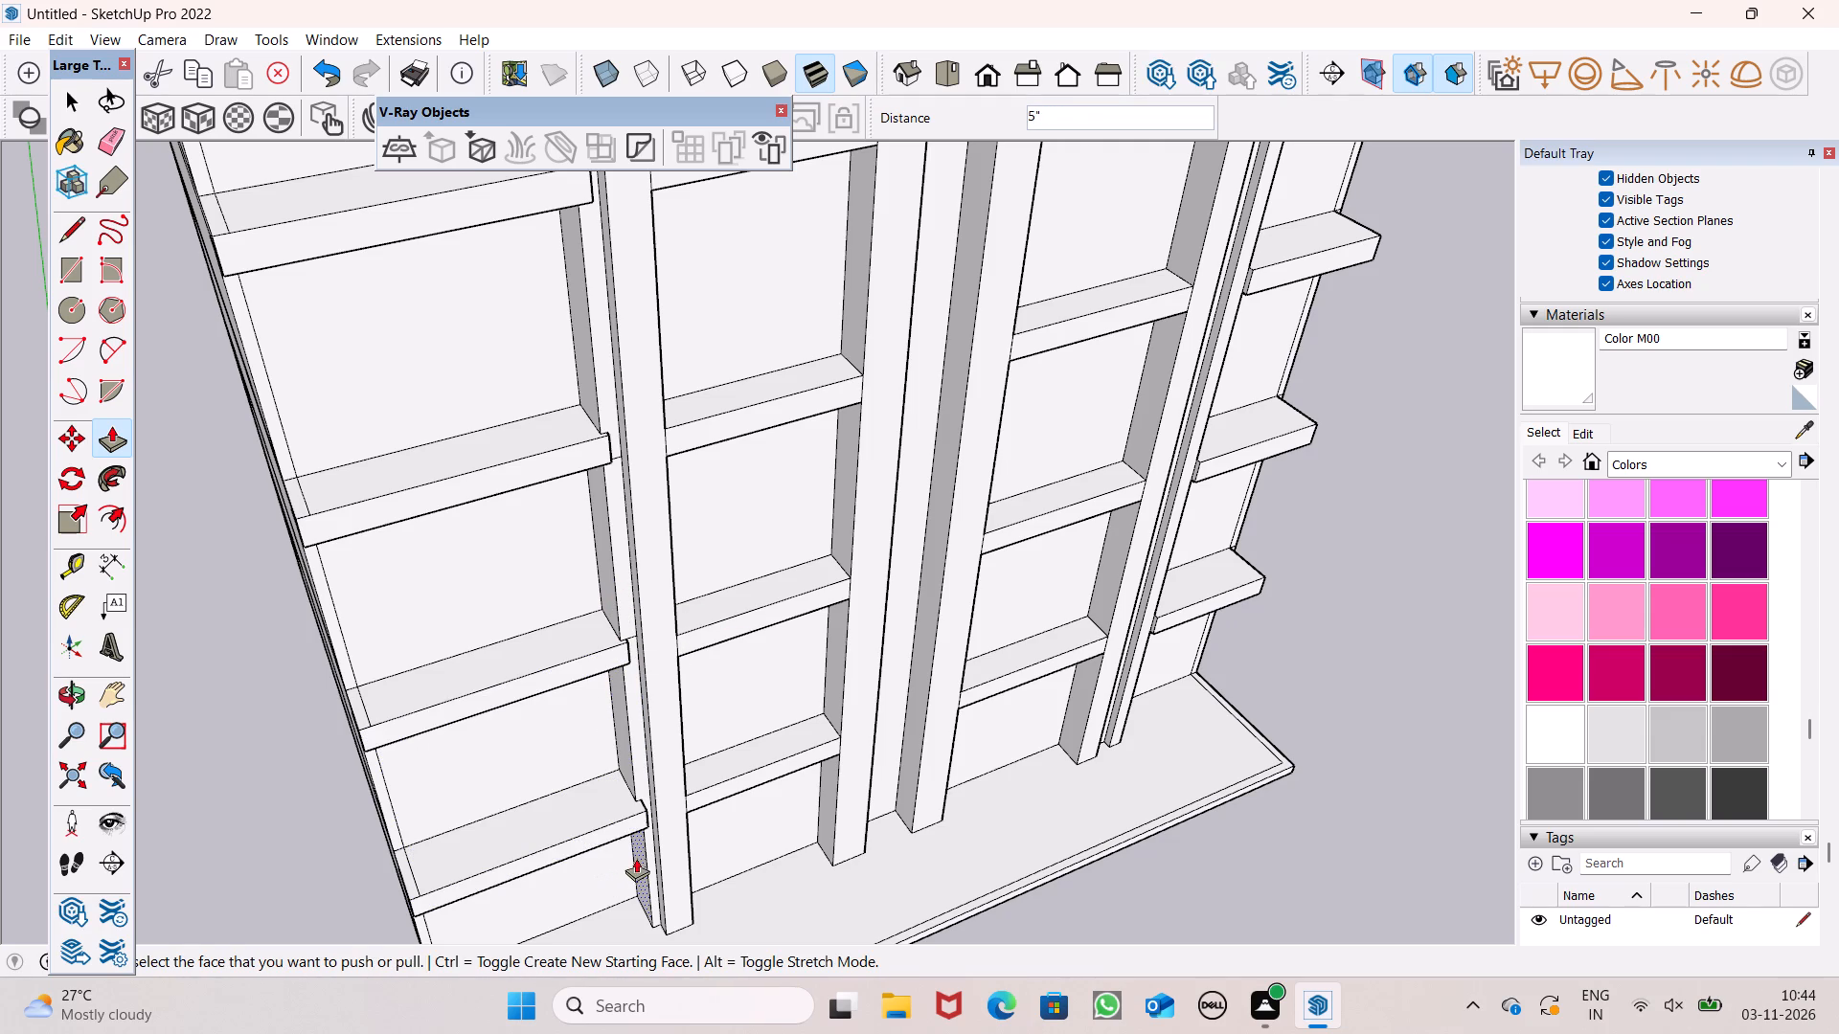
pyautogui.moveTo(638, 858); pyautogui.dragTo(640, 775)
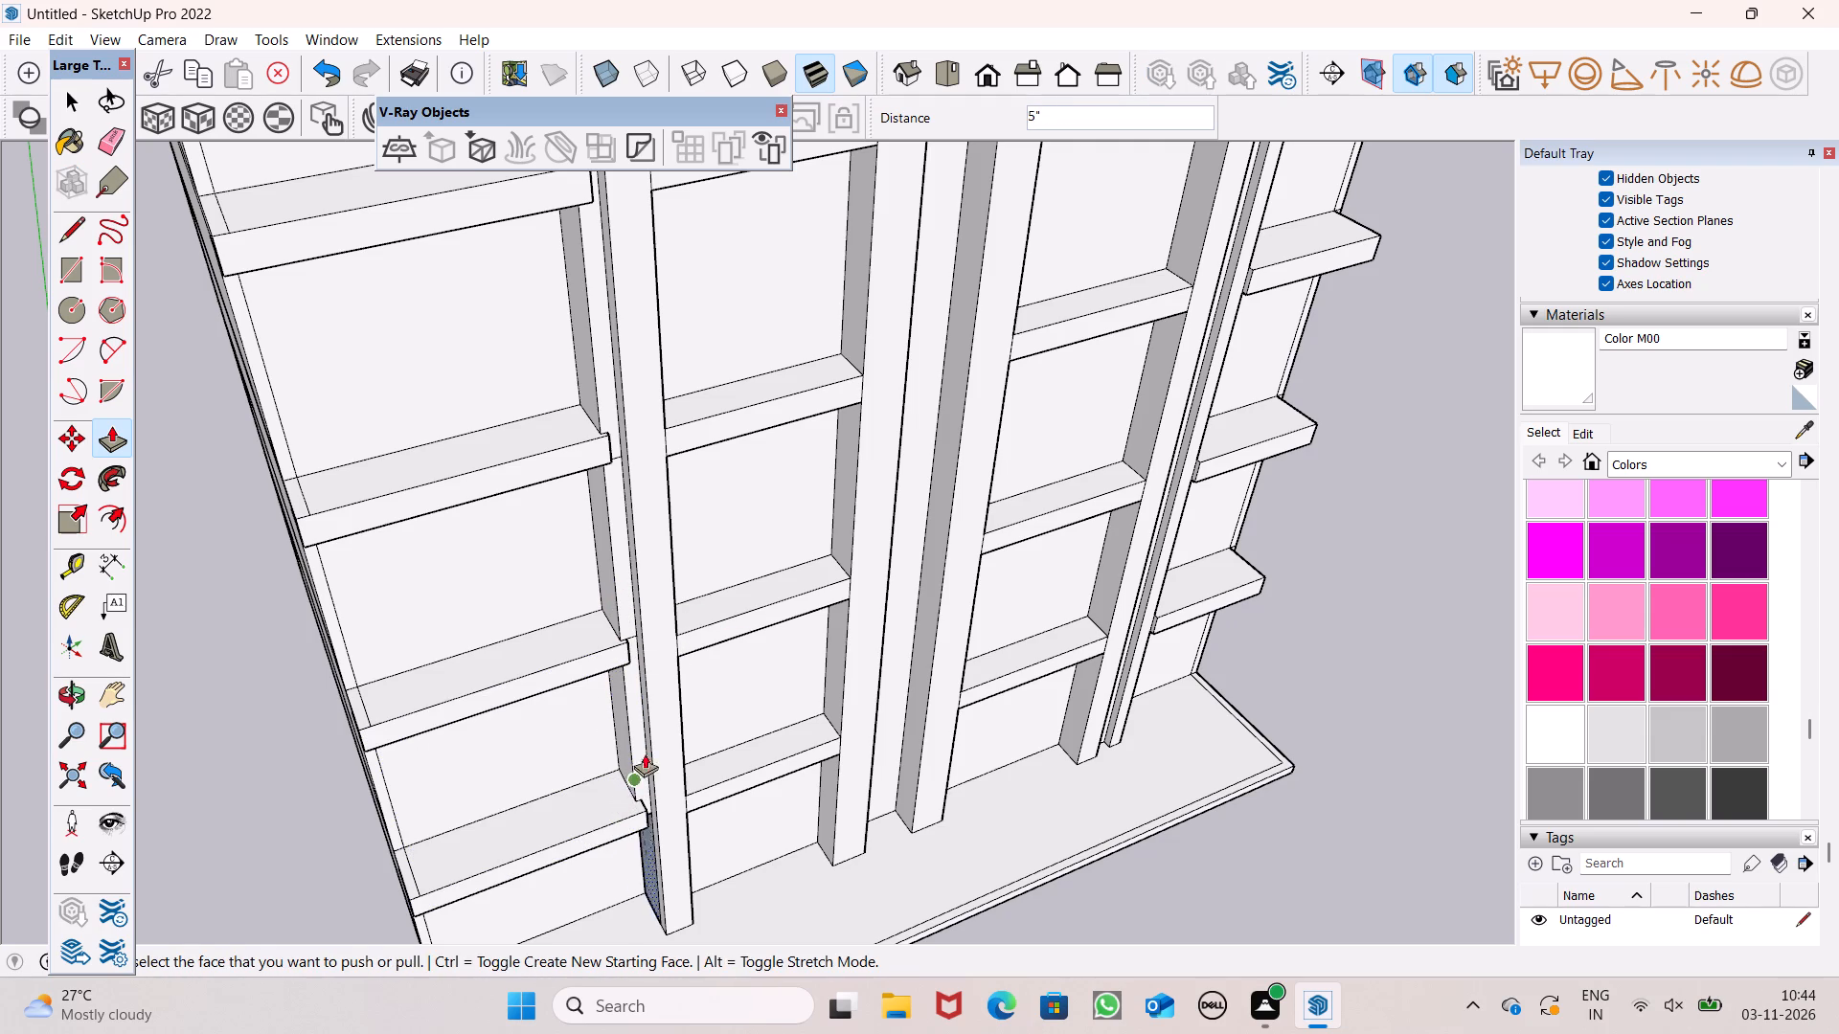
pyautogui.scroll(-6, 574, 667)
pyautogui.moveTo(645, 784); pyautogui.dragTo(456, 577, button='middle')
pyautogui.press('space')
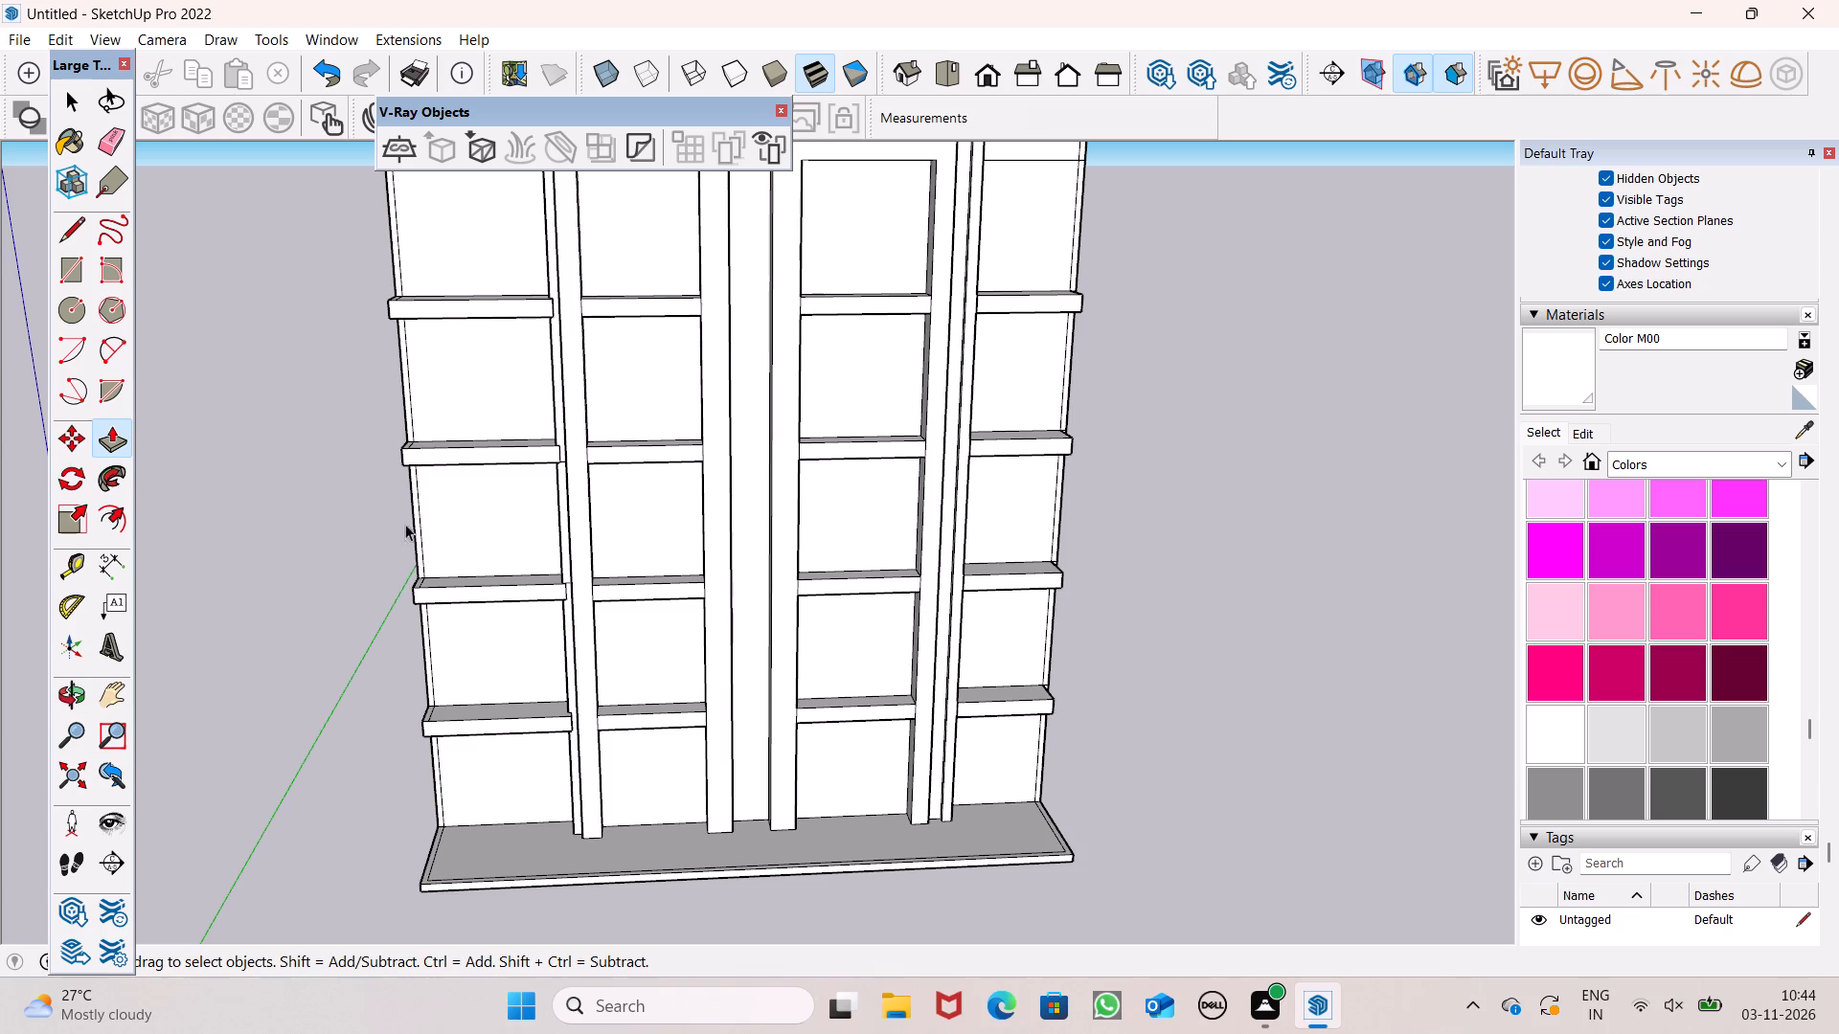
# Push the strip-side end face of the left wing's second slab from the top back 5".
pyautogui.scroll(-1, 503, 347)
pyautogui.scroll(5, 472, 280)
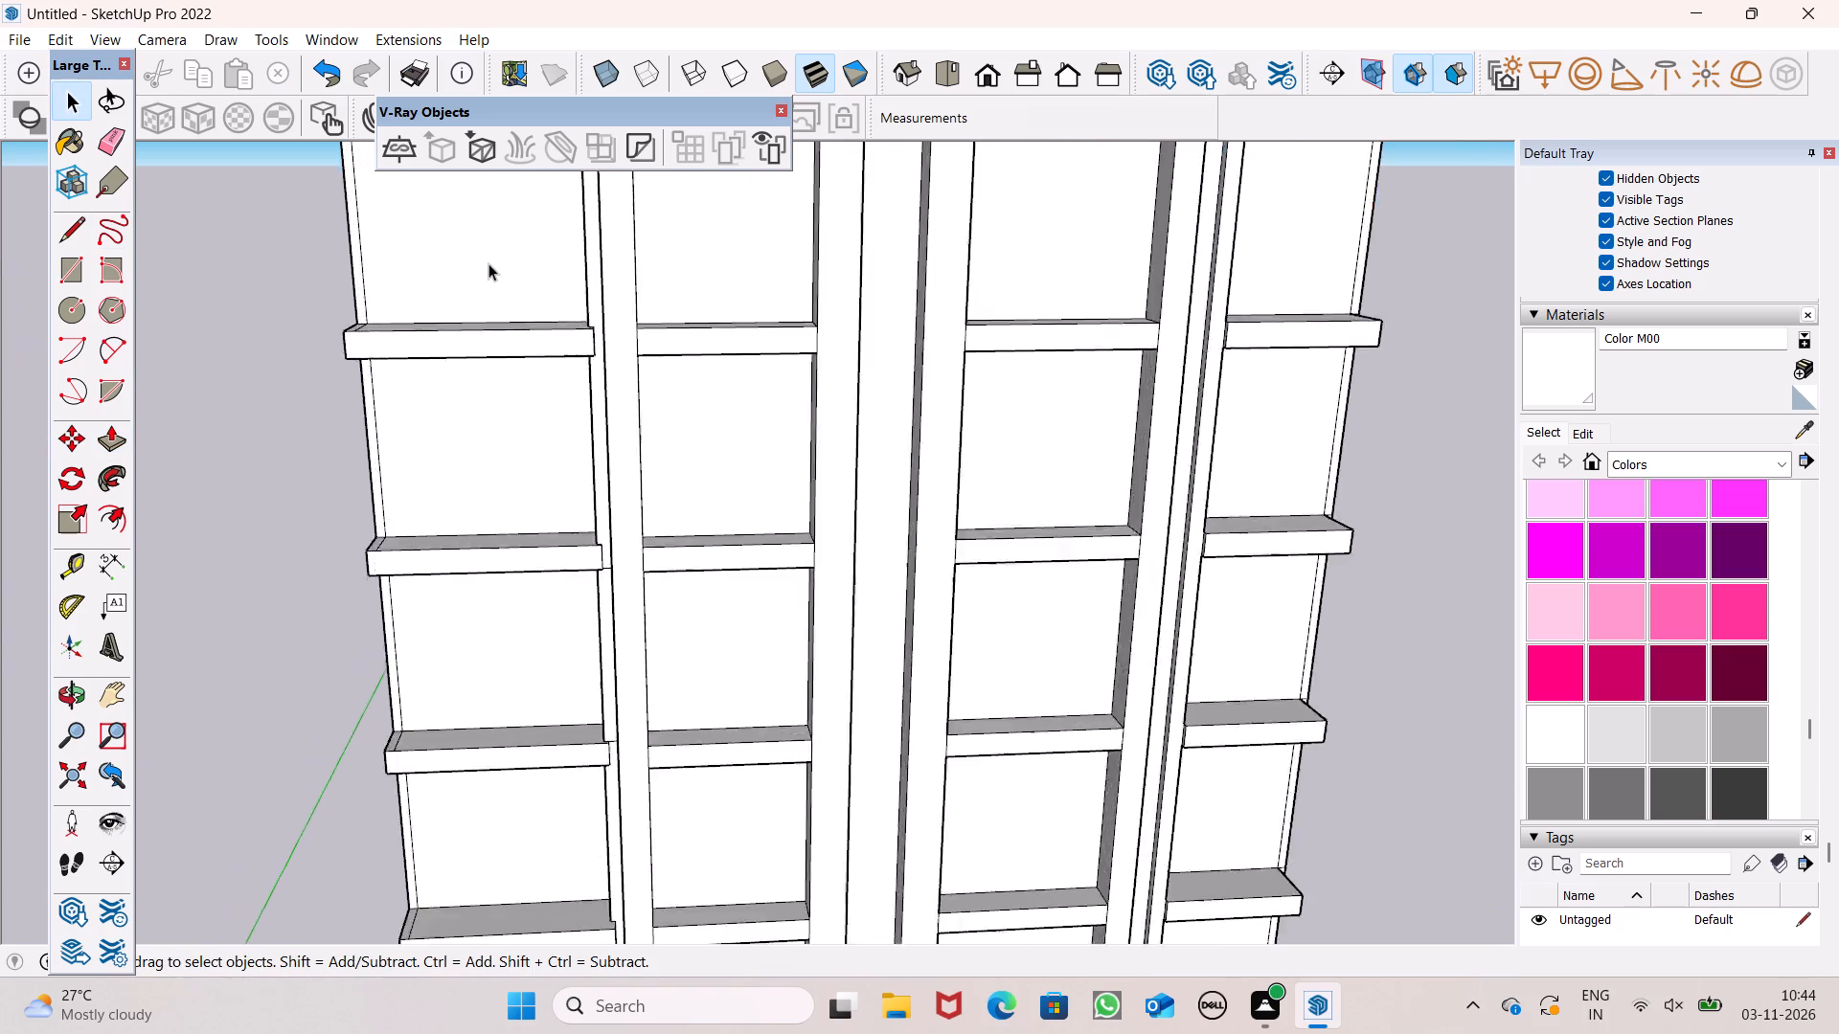
pyautogui.scroll(3, 488, 263)
pyautogui.moveTo(639, 556); pyautogui.dragTo(617, 727, button='middle')
pyautogui.scroll(9, 617, 729)
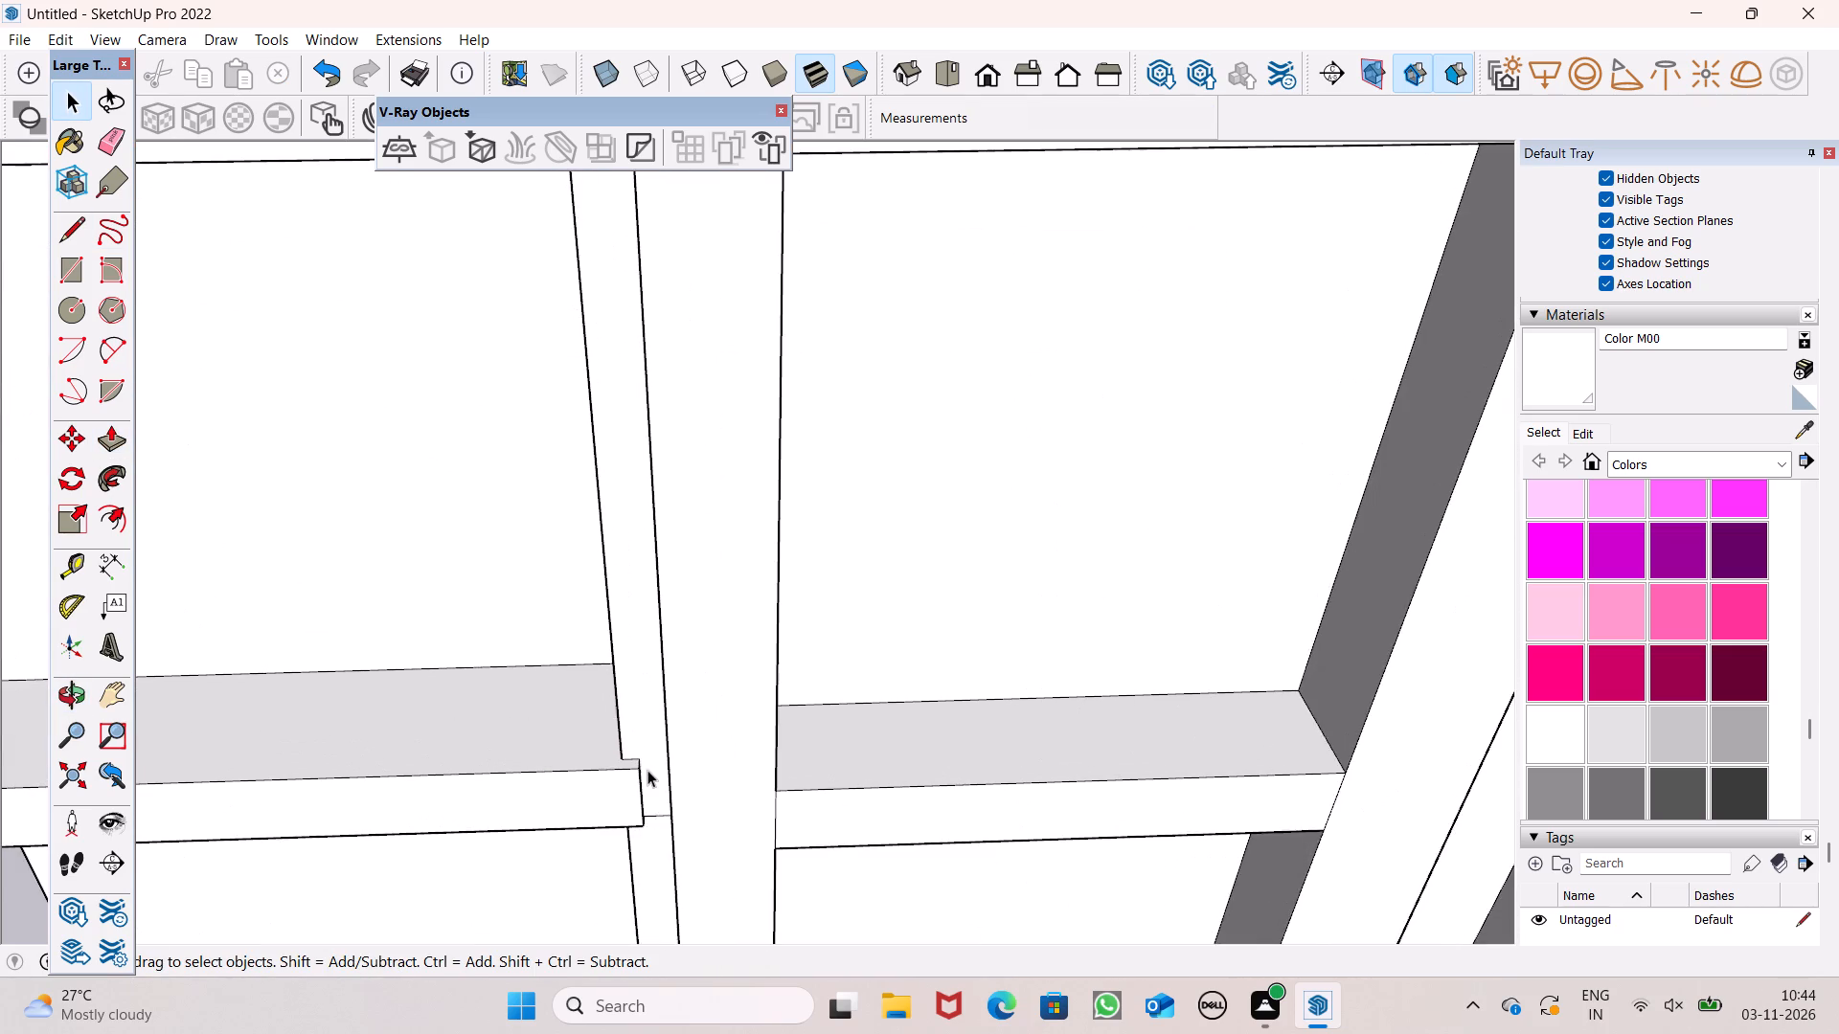
pyautogui.scroll(5, 647, 770)
pyautogui.scroll(-3, 619, 638)
pyautogui.scroll(1, 619, 638)
pyautogui.scroll(-2, 619, 638)
pyautogui.scroll(1, 619, 655)
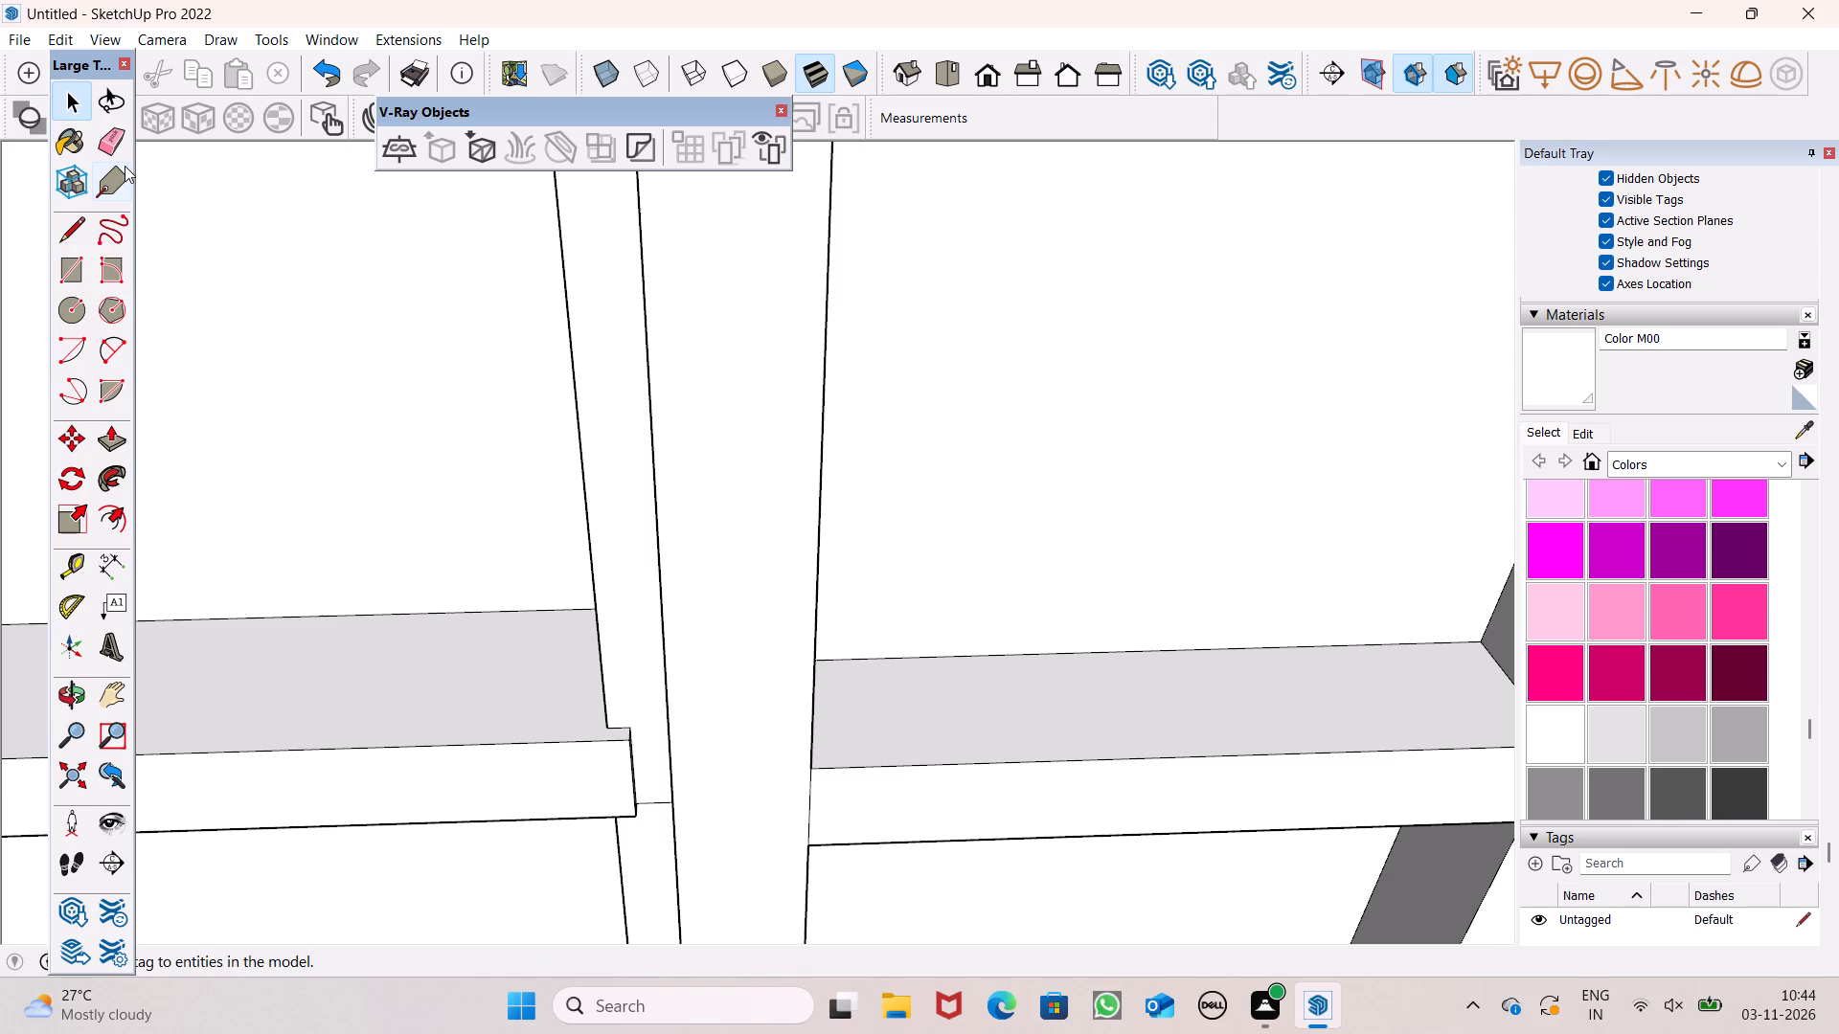
pyautogui.click(118, 436)
pyautogui.moveTo(523, 785); pyautogui.dragTo(410, 802, button='middle')
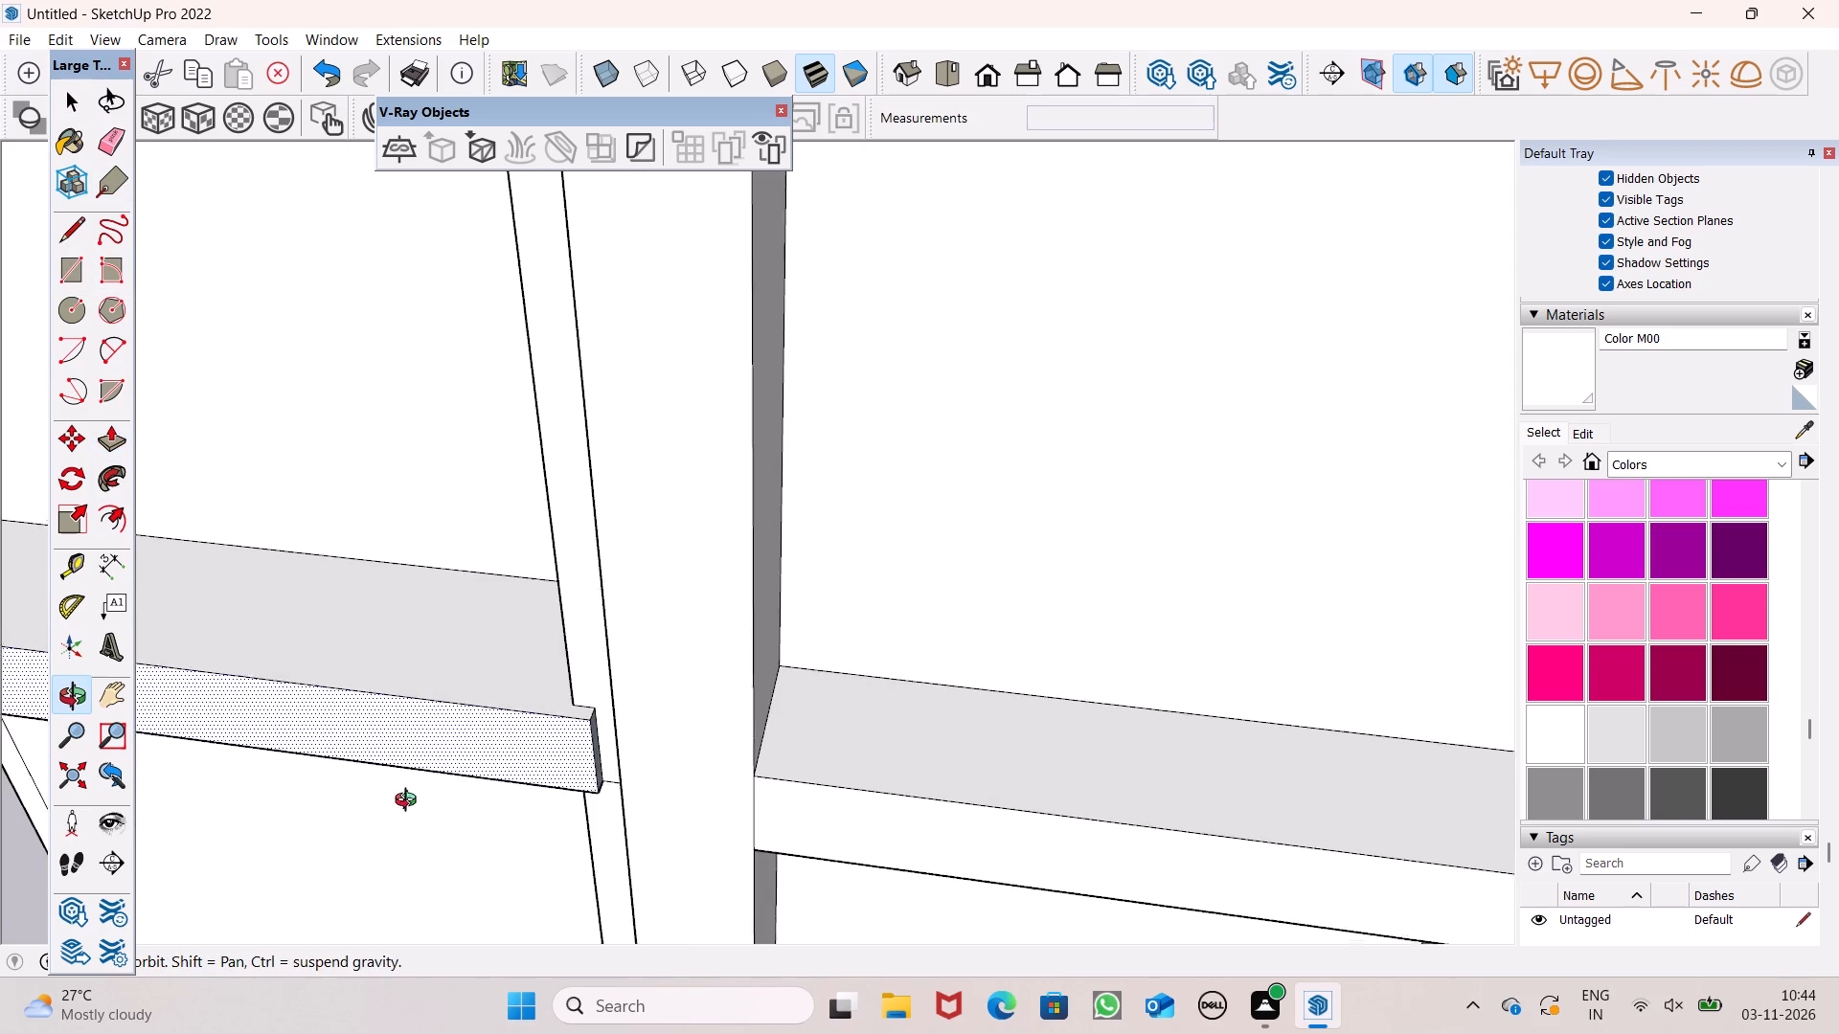
pyautogui.moveTo(410, 802); pyautogui.dragTo(407, 802, button='middle')
pyautogui.scroll(1, 407, 802)
pyautogui.scroll(8, 534, 775)
pyautogui.moveTo(719, 782); pyautogui.dragTo(675, 829)
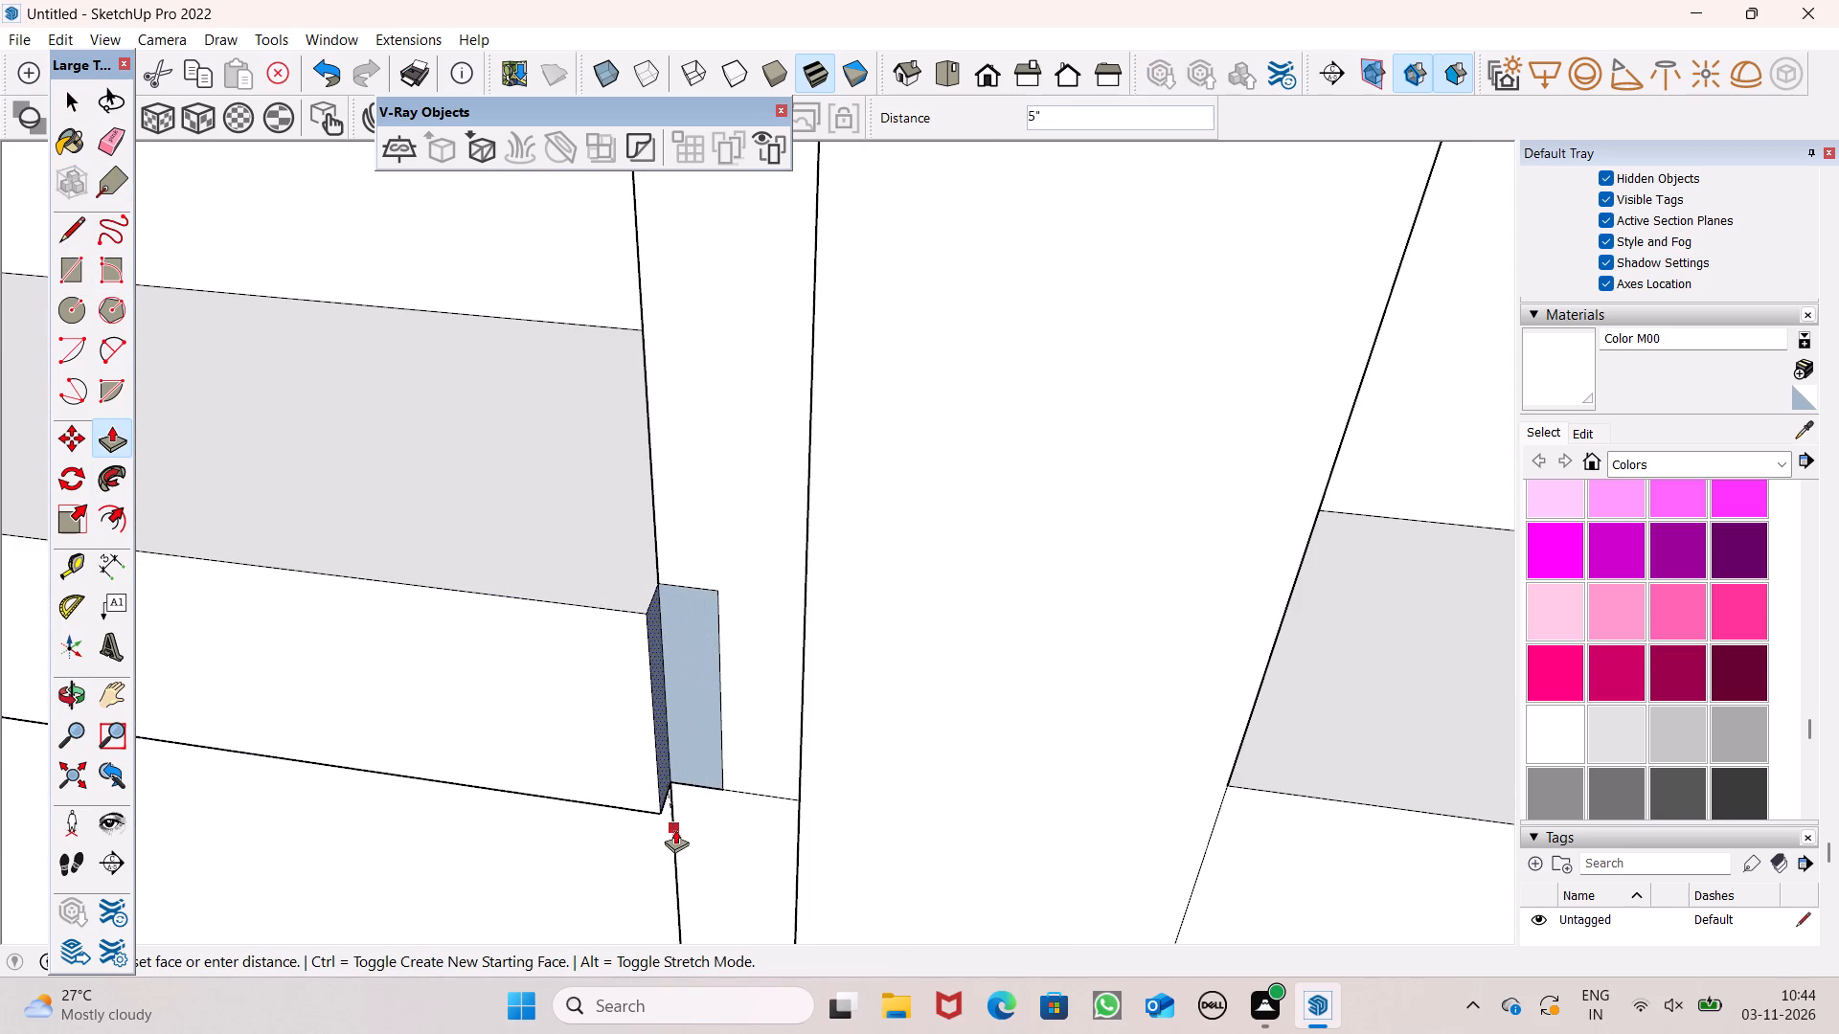
pyautogui.moveTo(675, 829); pyautogui.dragTo(673, 835)
pyautogui.scroll(-16, 722, 594)
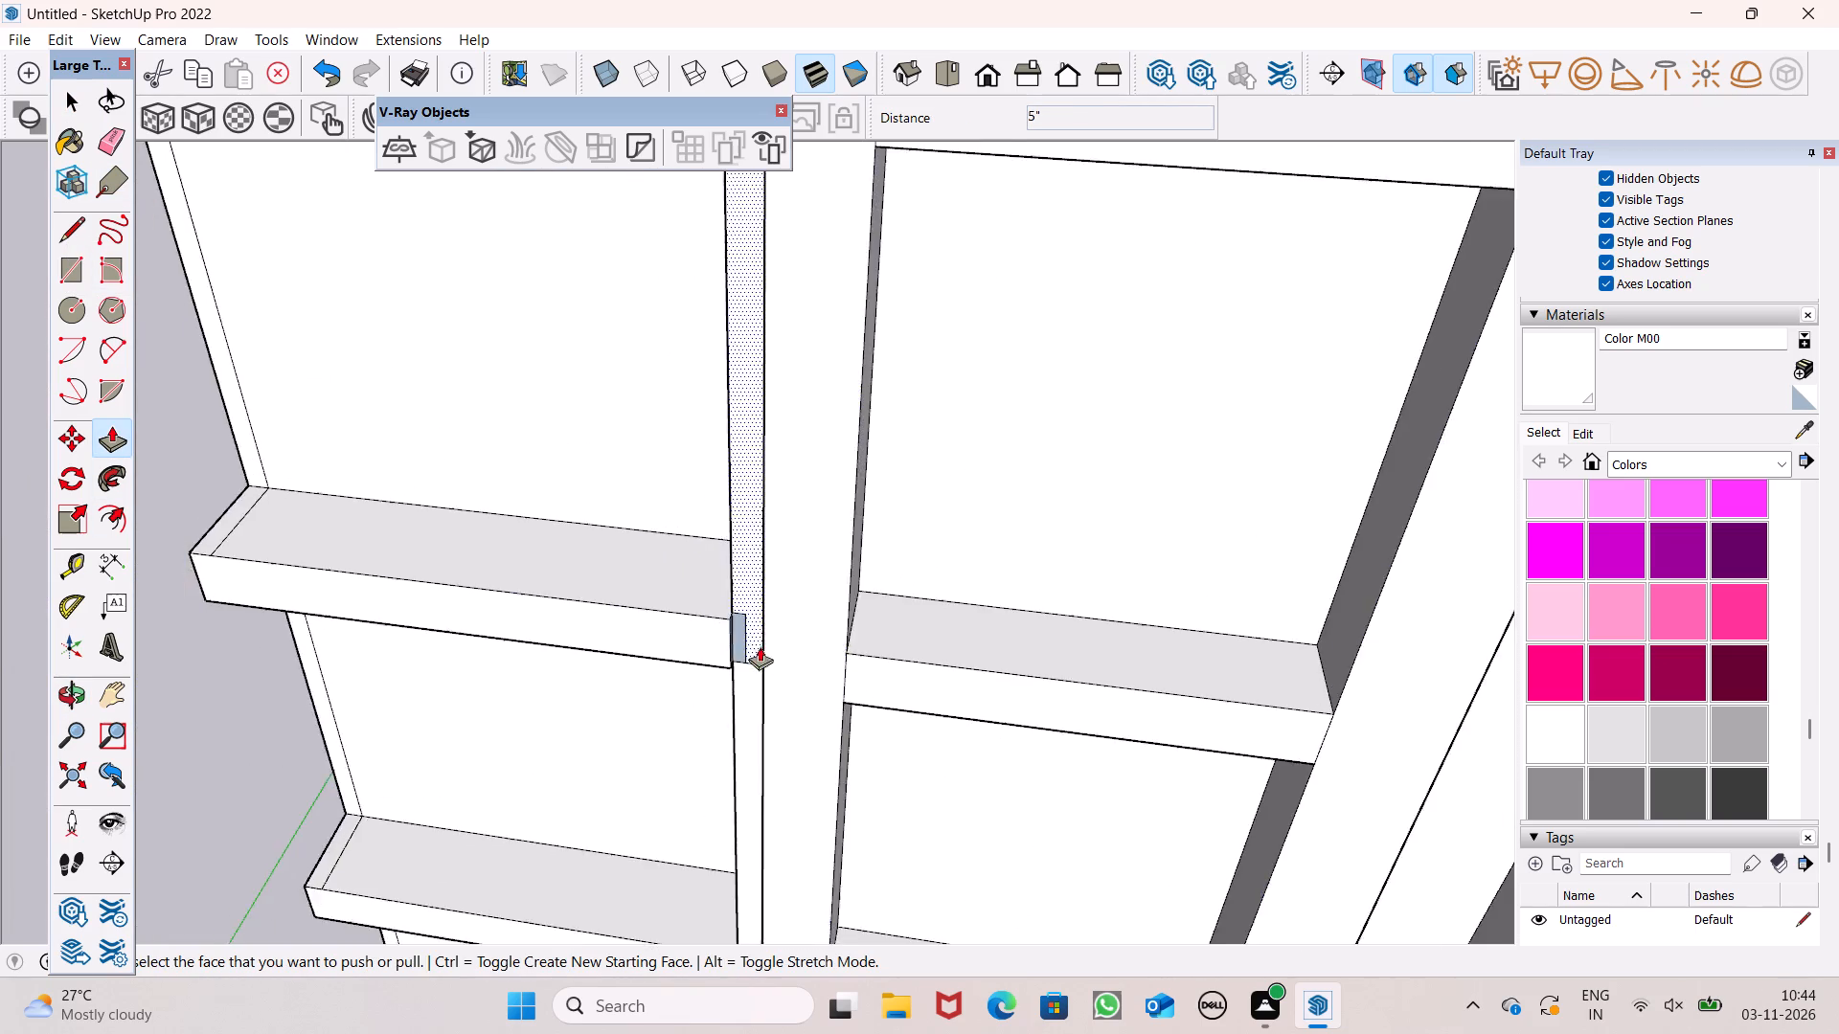
# Push the strip-side end face of the left wing's topmost projecting slab back 5".
pyautogui.moveTo(760, 646); pyautogui.dragTo(914, 718, button='middle')
pyautogui.scroll(-7, 591, 506)
pyautogui.scroll(8, 754, 229)
pyautogui.moveTo(649, 584); pyautogui.dragTo(633, 593, button='middle')
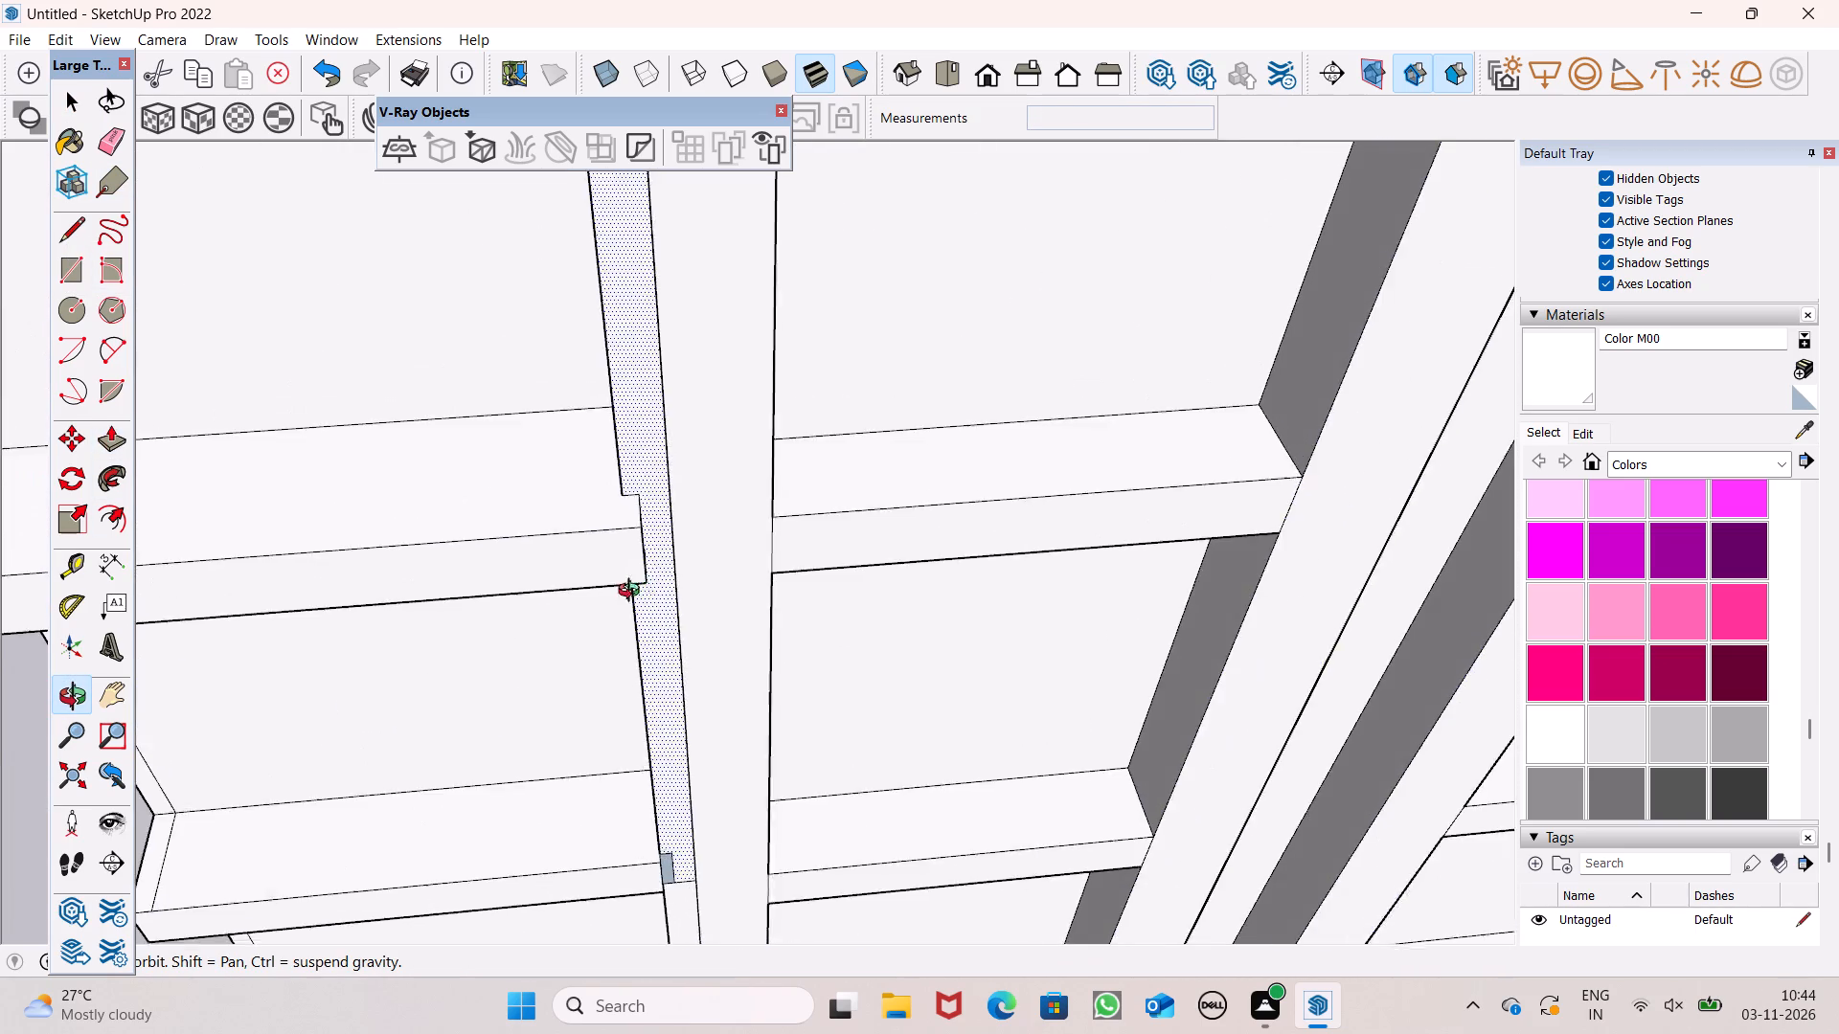
pyautogui.moveTo(633, 593); pyautogui.dragTo(463, 573, button='middle')
pyautogui.scroll(1, 463, 566)
pyautogui.scroll(7, 577, 391)
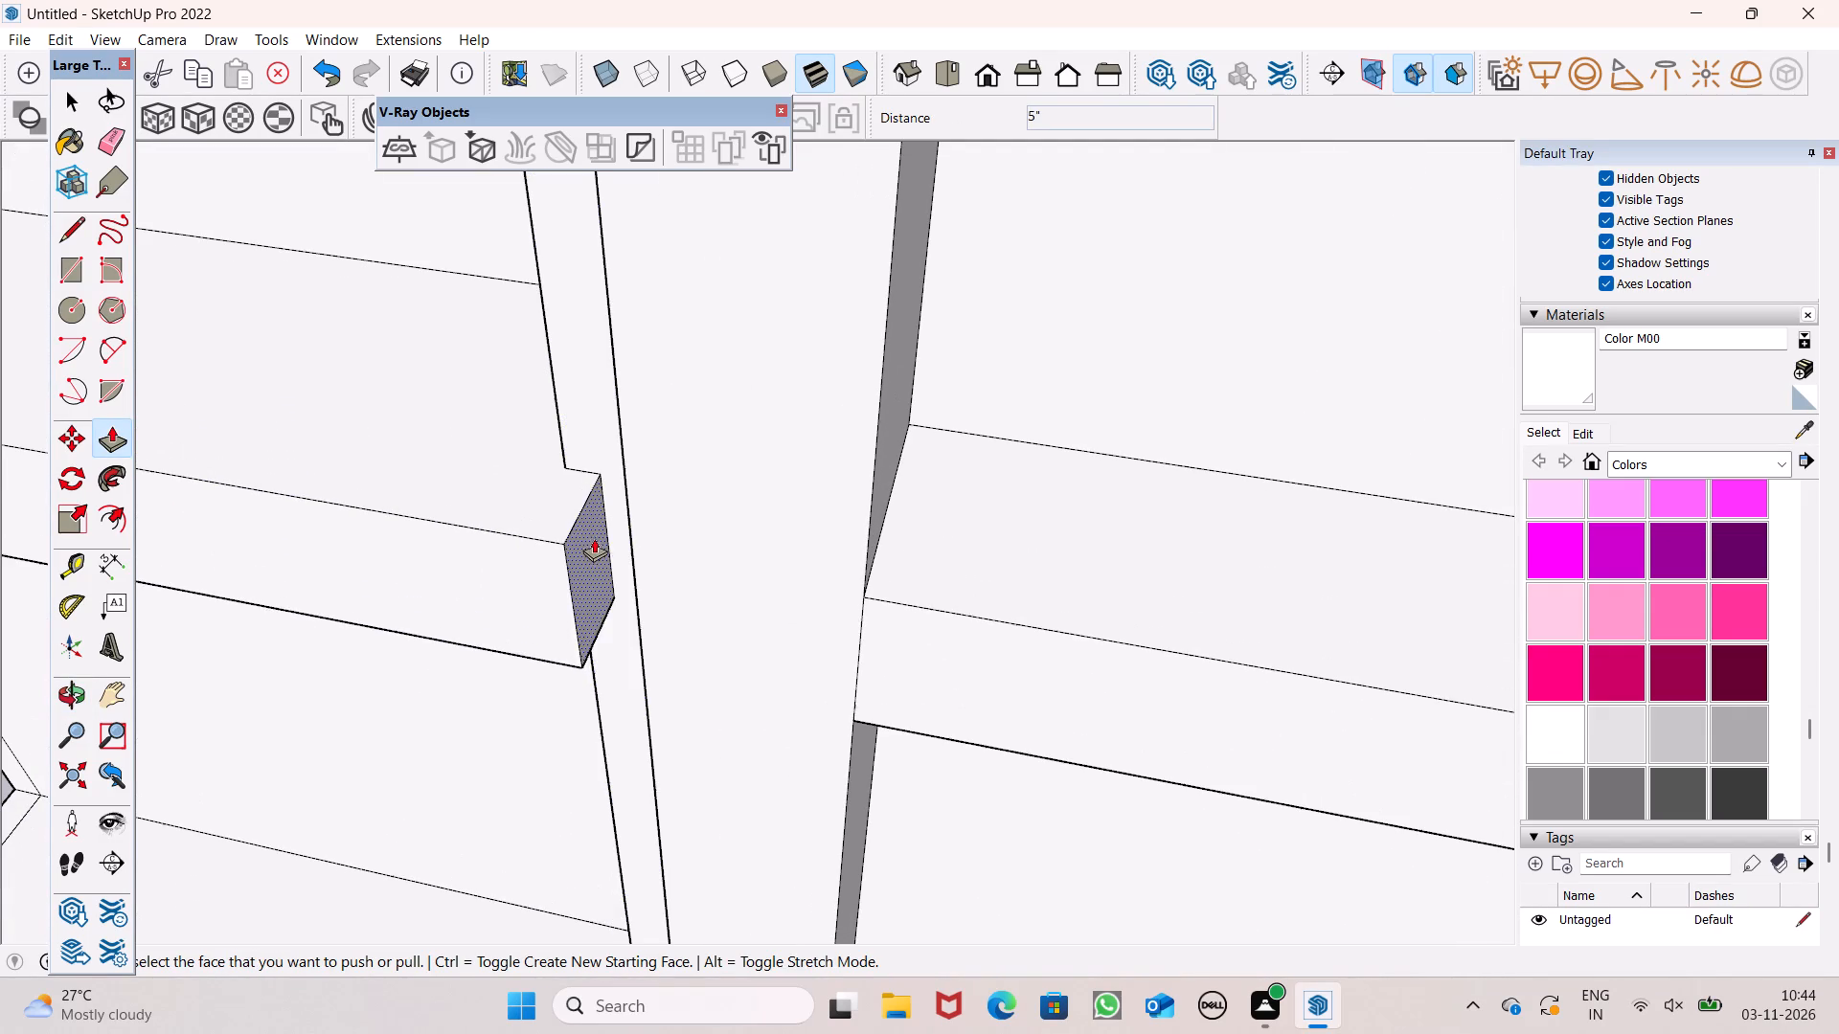
pyautogui.moveTo(594, 539); pyautogui.dragTo(559, 439)
pyautogui.scroll(-9, 625, 273)
pyautogui.scroll(-8, 776, 217)
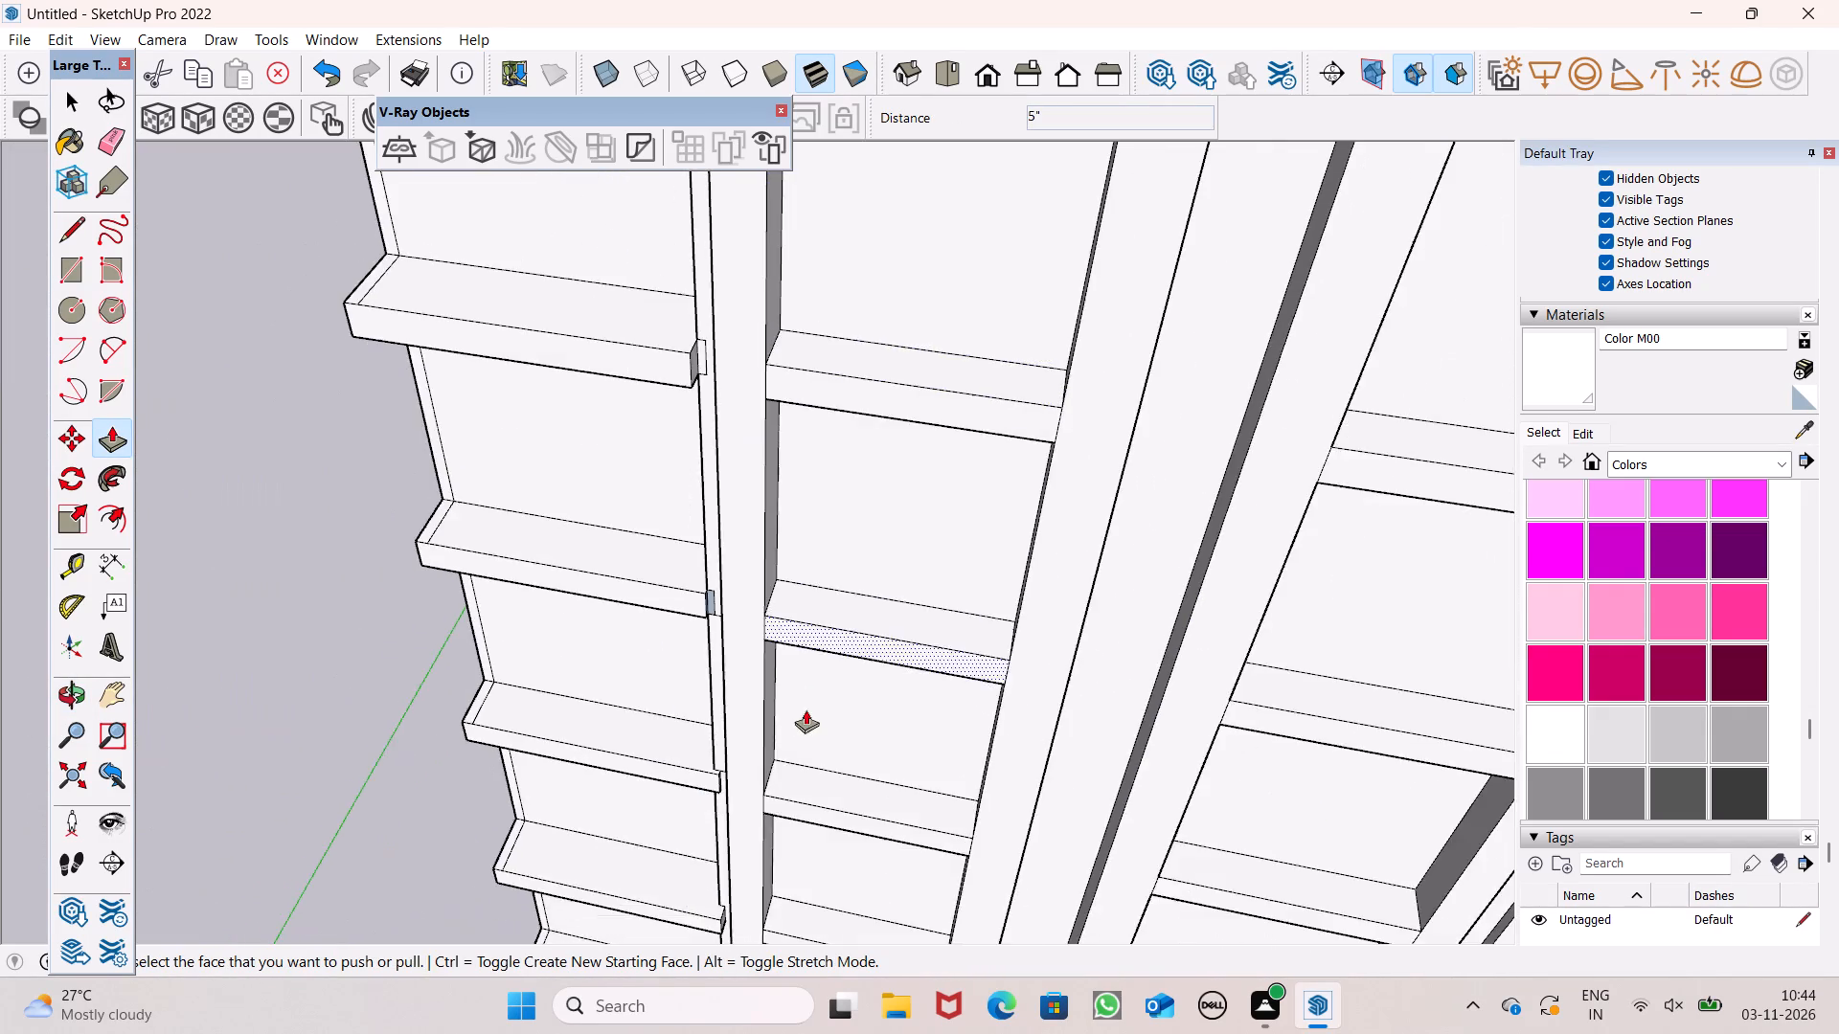
# Push the strip-side end faces of the left wing's two lower projecting slabs back 5".
pyautogui.scroll(8, 780, 742)
pyautogui.scroll(8, 715, 867)
pyautogui.moveTo(671, 758); pyautogui.dragTo(643, 676)
pyautogui.scroll(-16, 700, 424)
pyautogui.scroll(4, 751, 861)
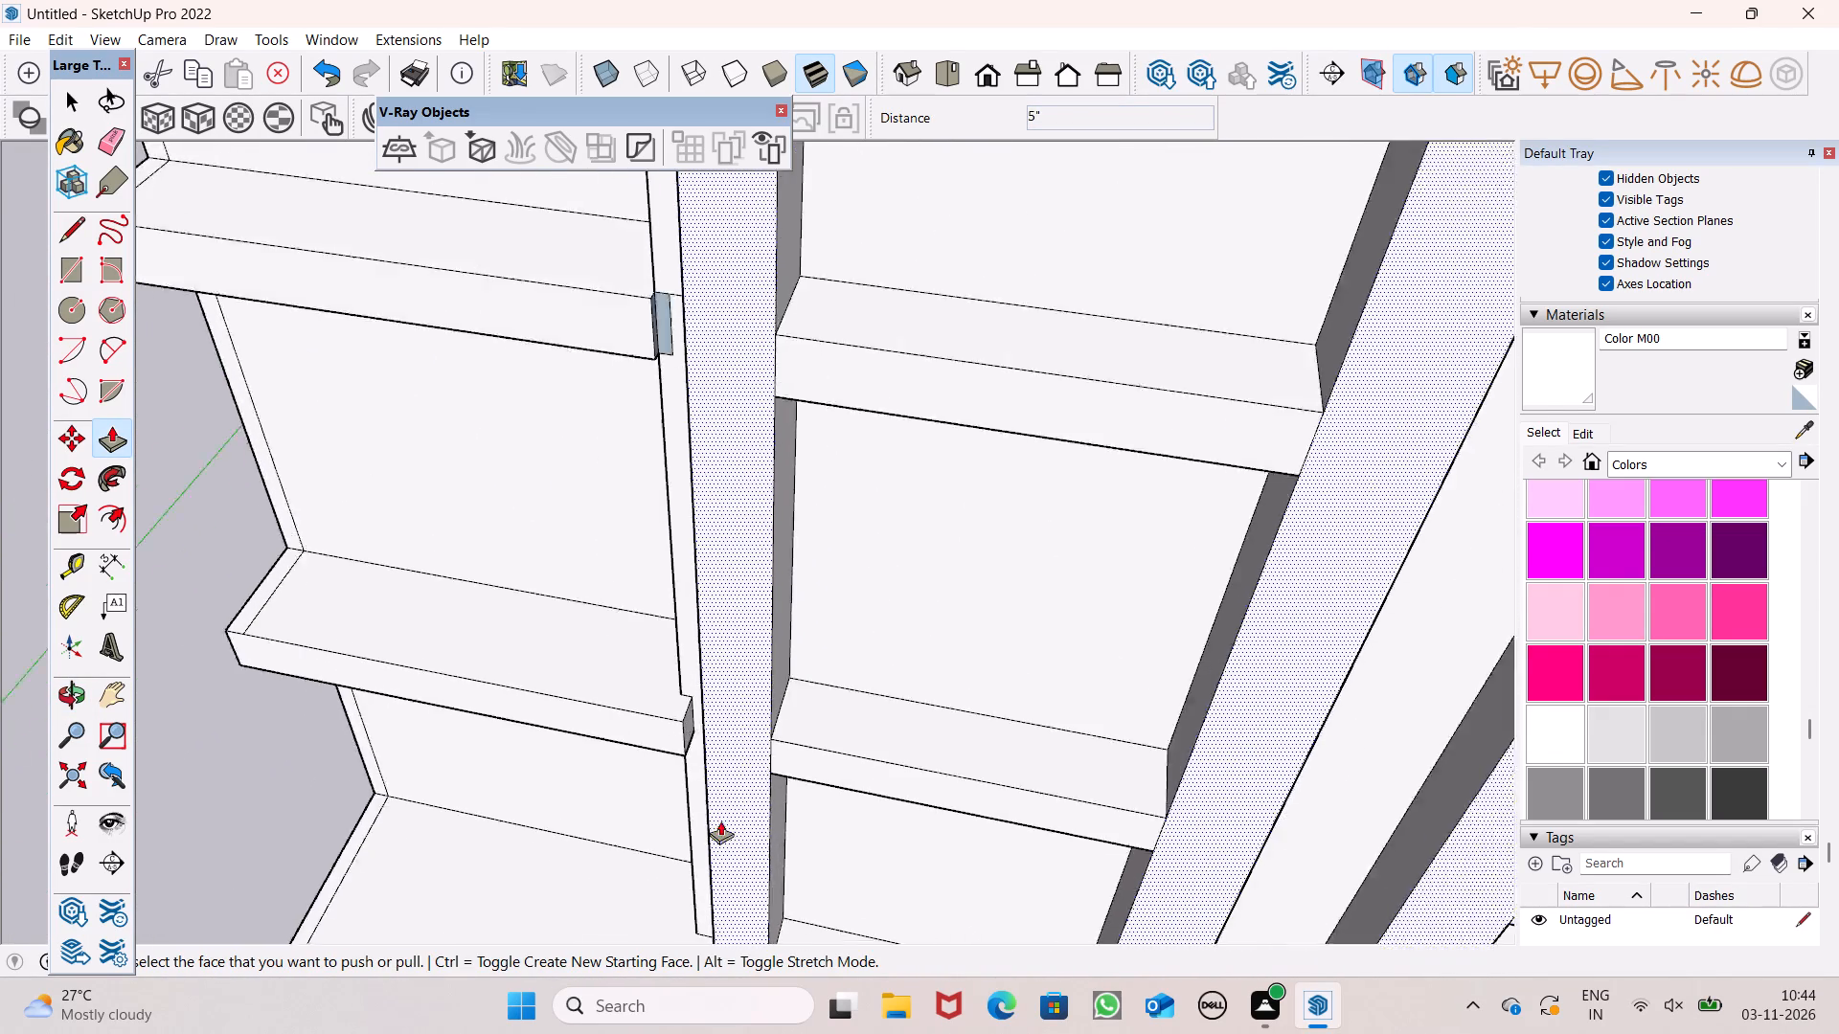
pyautogui.scroll(3, 720, 820)
pyautogui.scroll(6, 683, 689)
pyautogui.moveTo(673, 688); pyautogui.dragTo(642, 584)
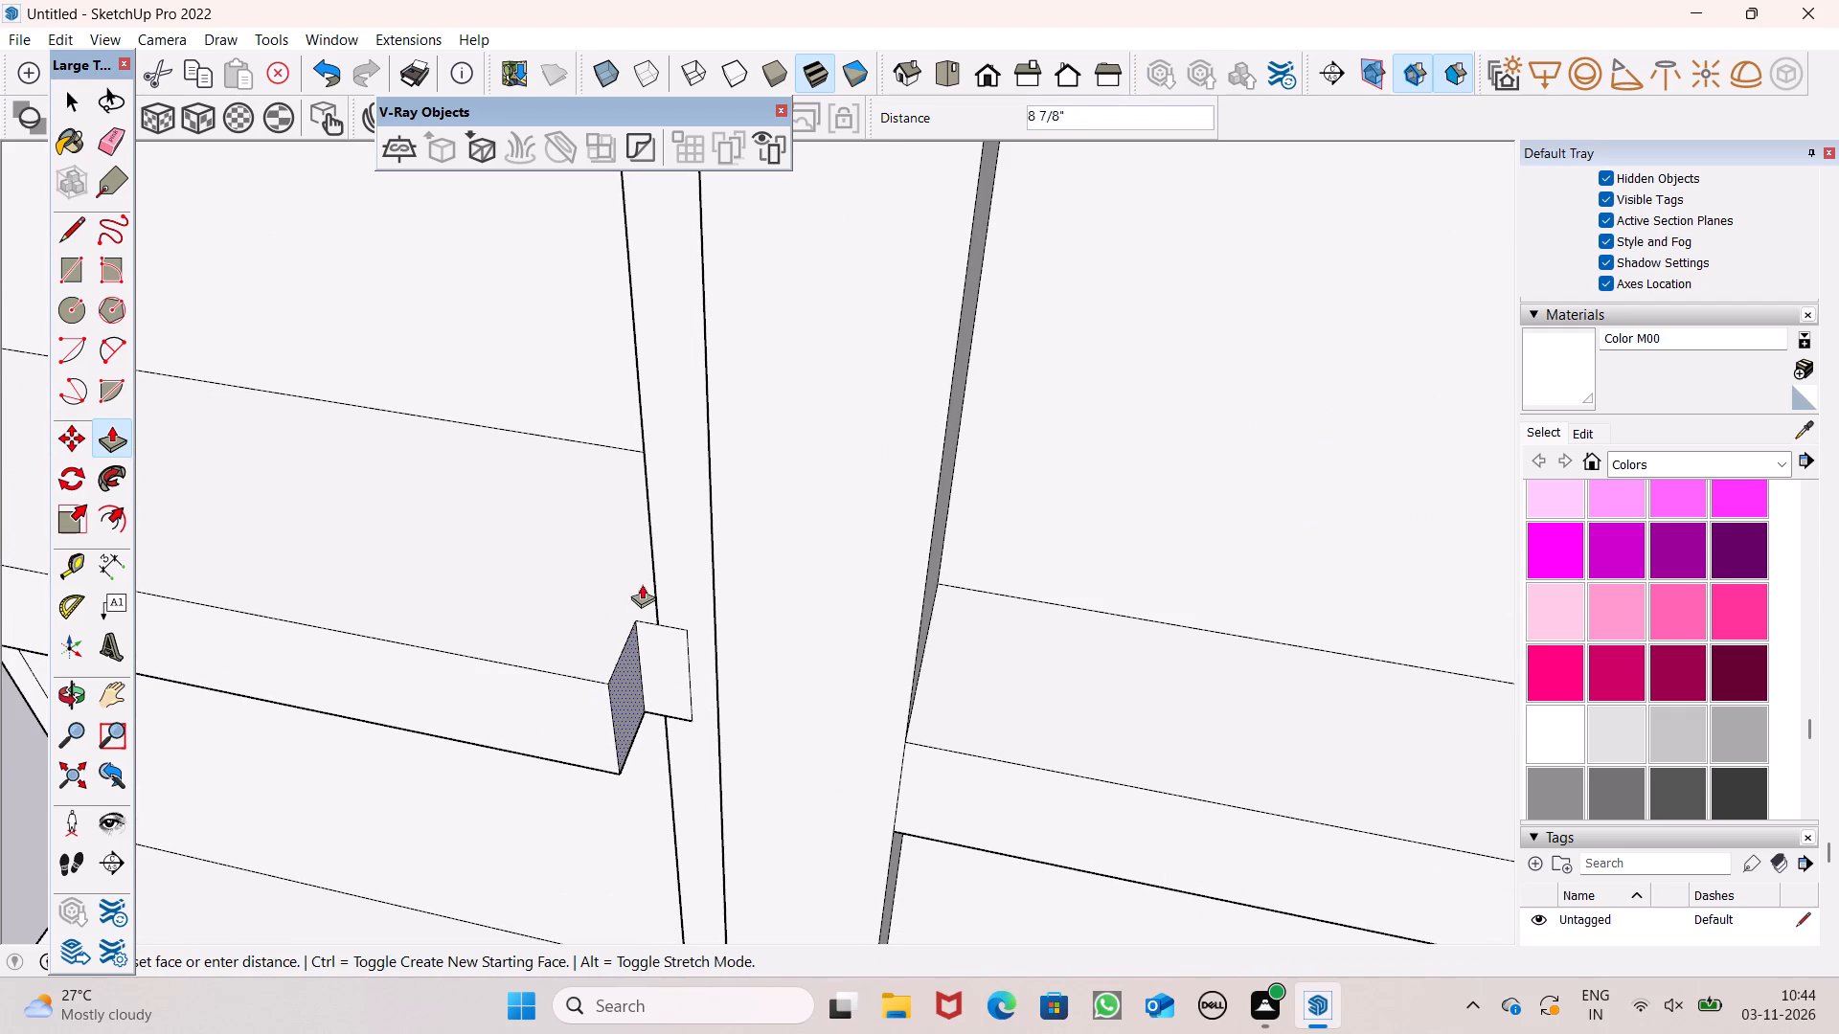
pyautogui.moveTo(642, 584); pyautogui.dragTo(661, 573)
pyautogui.scroll(-8, 742, 443)
pyautogui.moveTo(742, 572); pyautogui.dragTo(865, 438, button='middle')
pyautogui.scroll(-7, 737, 645)
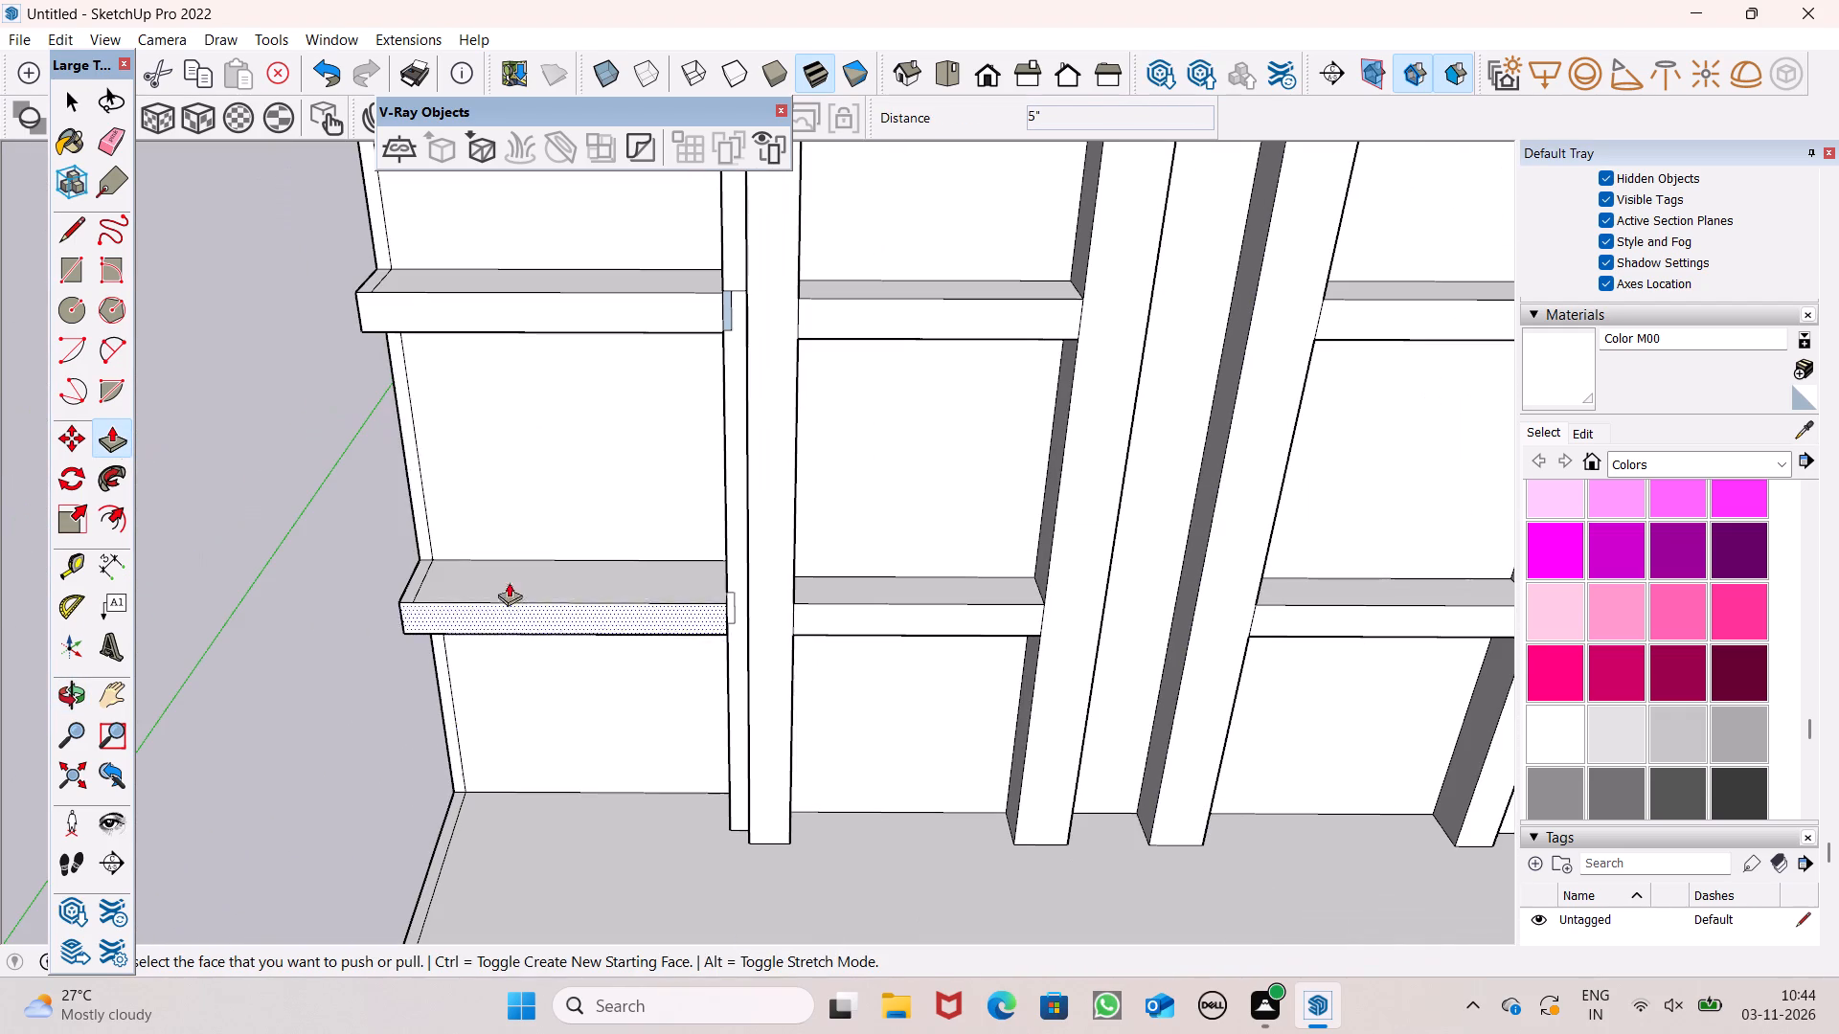
# Erase the leftover rectangle edges on the left outer strip's side face beside the two lower slab ends.
pyautogui.click(113, 132)
pyautogui.scroll(5, 667, 280)
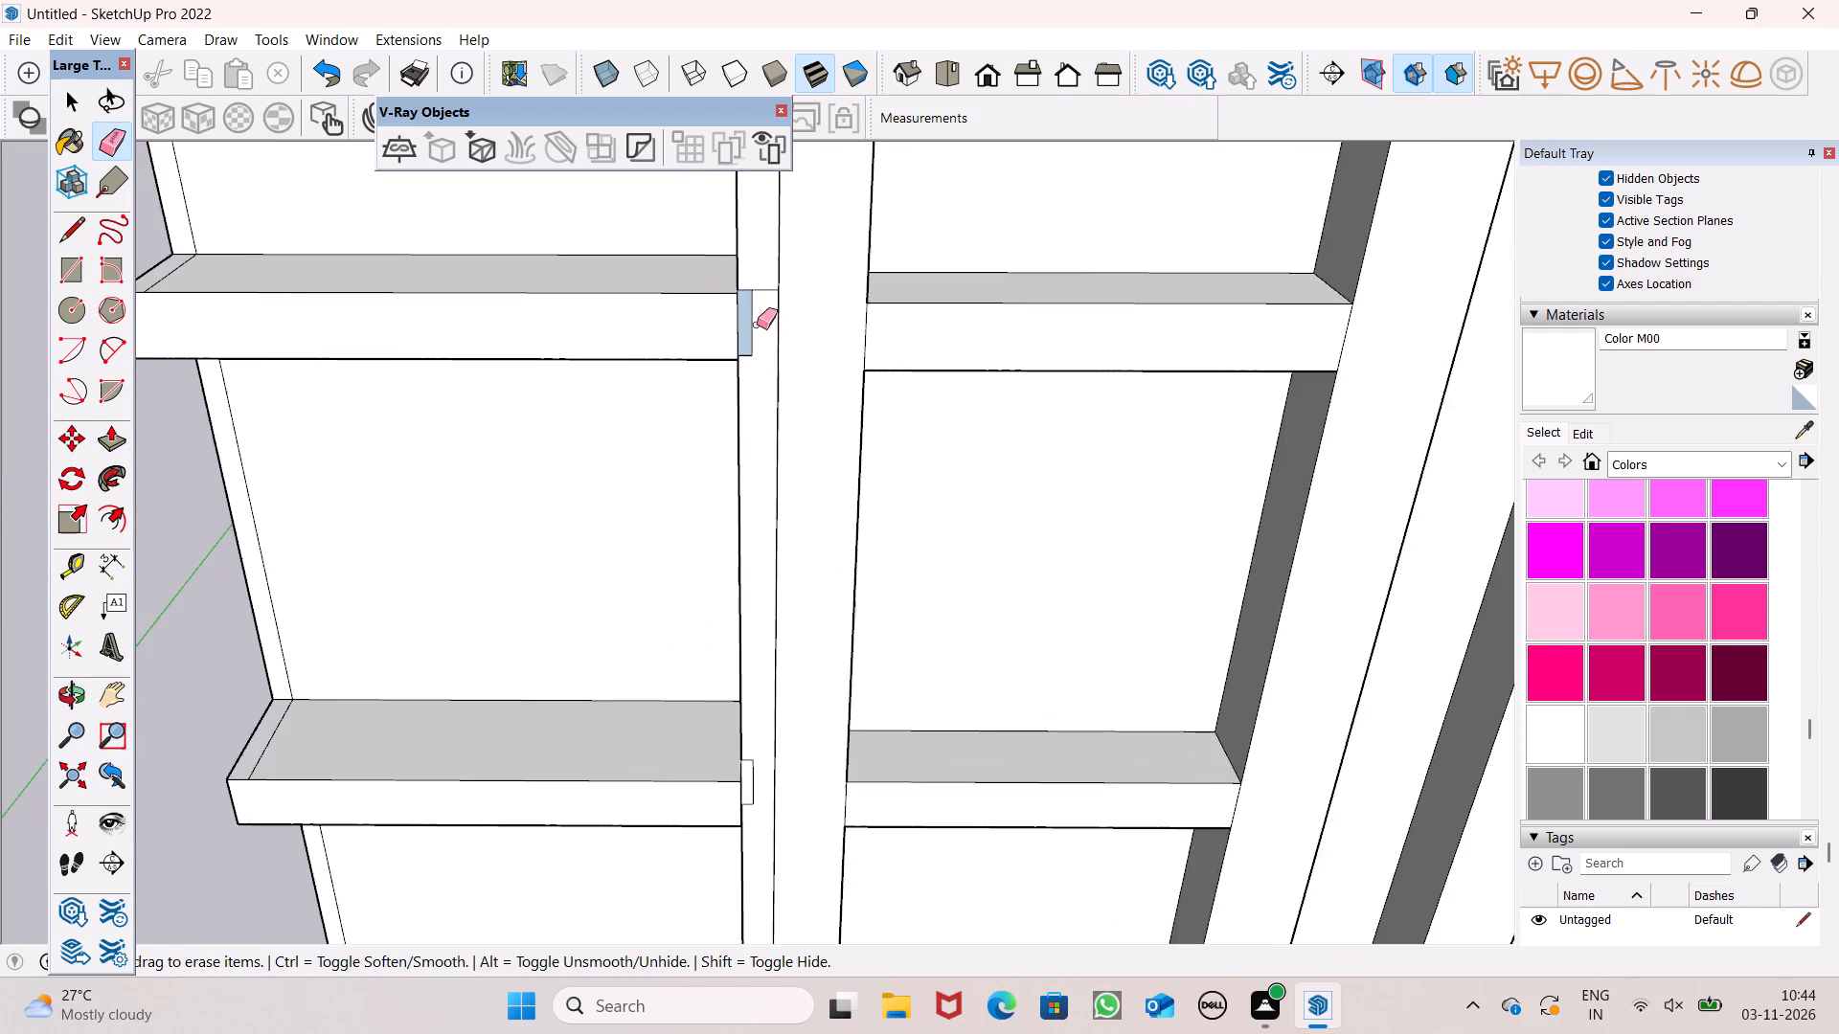
pyautogui.scroll(6, 757, 317)
pyautogui.moveTo(757, 281); pyautogui.dragTo(740, 409)
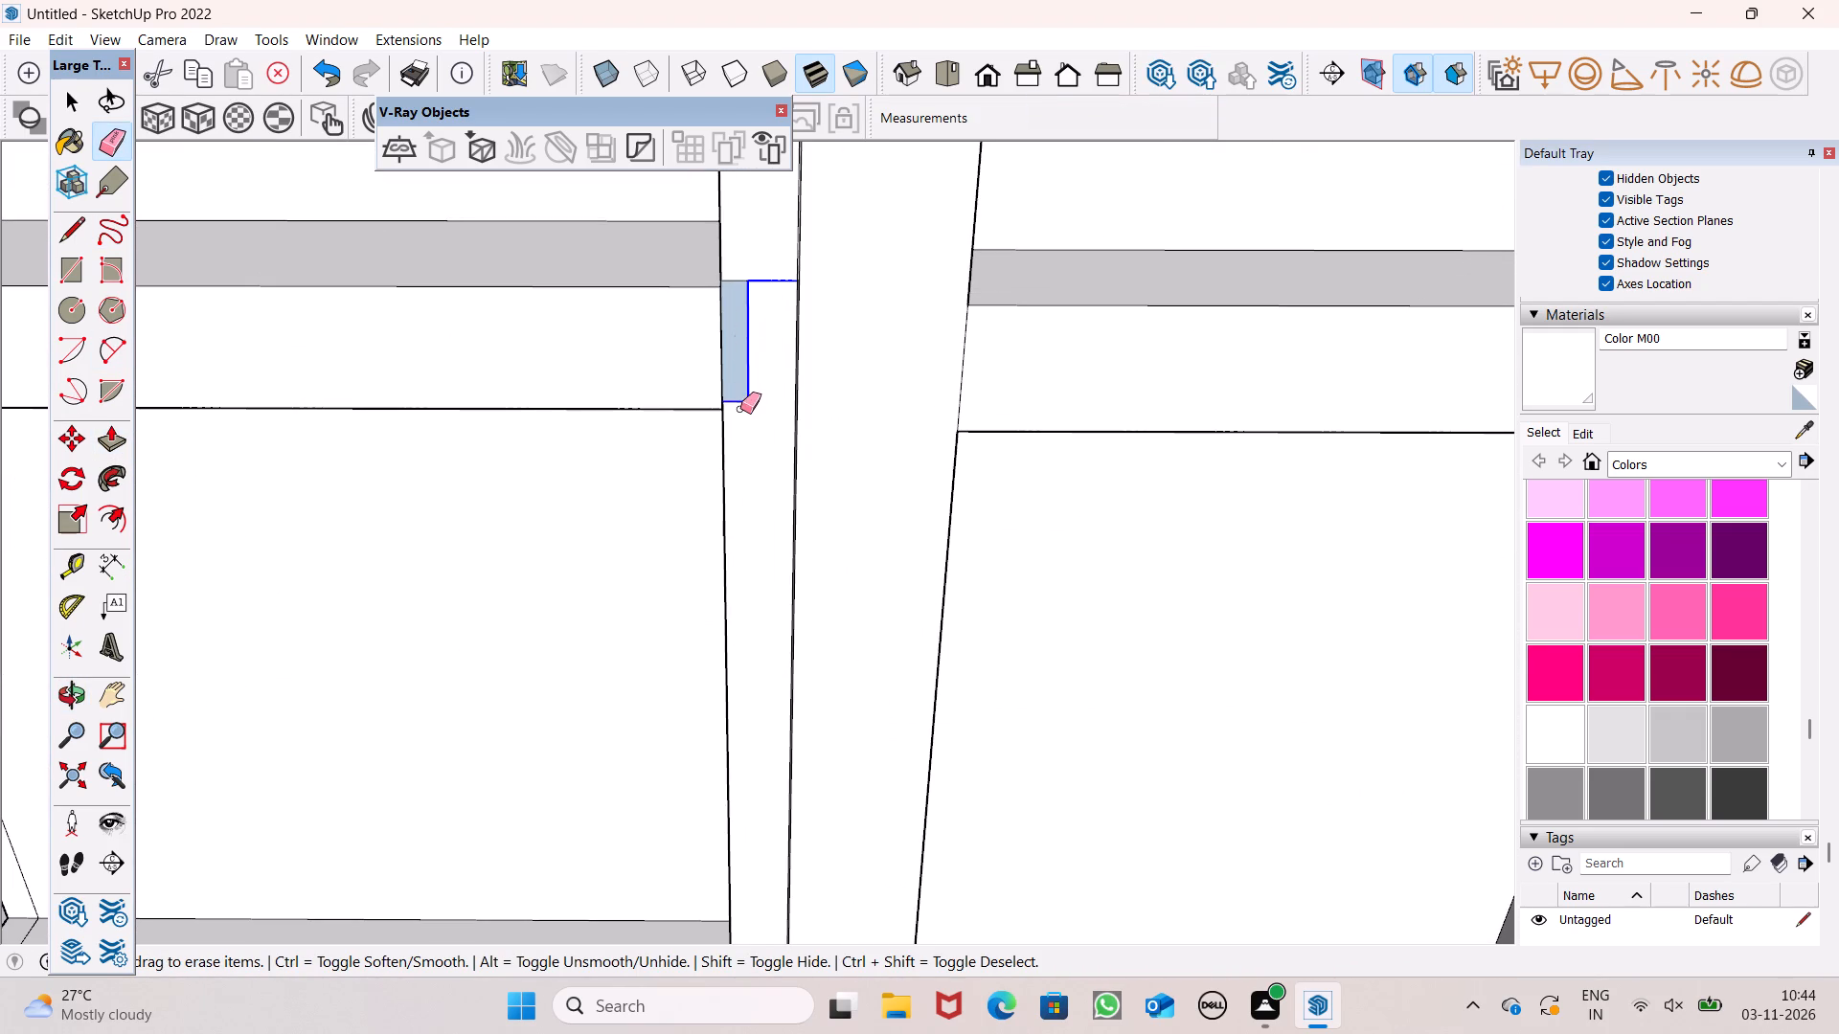
pyautogui.moveTo(740, 409); pyautogui.dragTo(741, 409)
pyautogui.moveTo(738, 257); pyautogui.dragTo(735, 288)
pyautogui.scroll(-4, 747, 271)
pyautogui.moveTo(775, 558); pyautogui.dragTo(570, 702, button='middle')
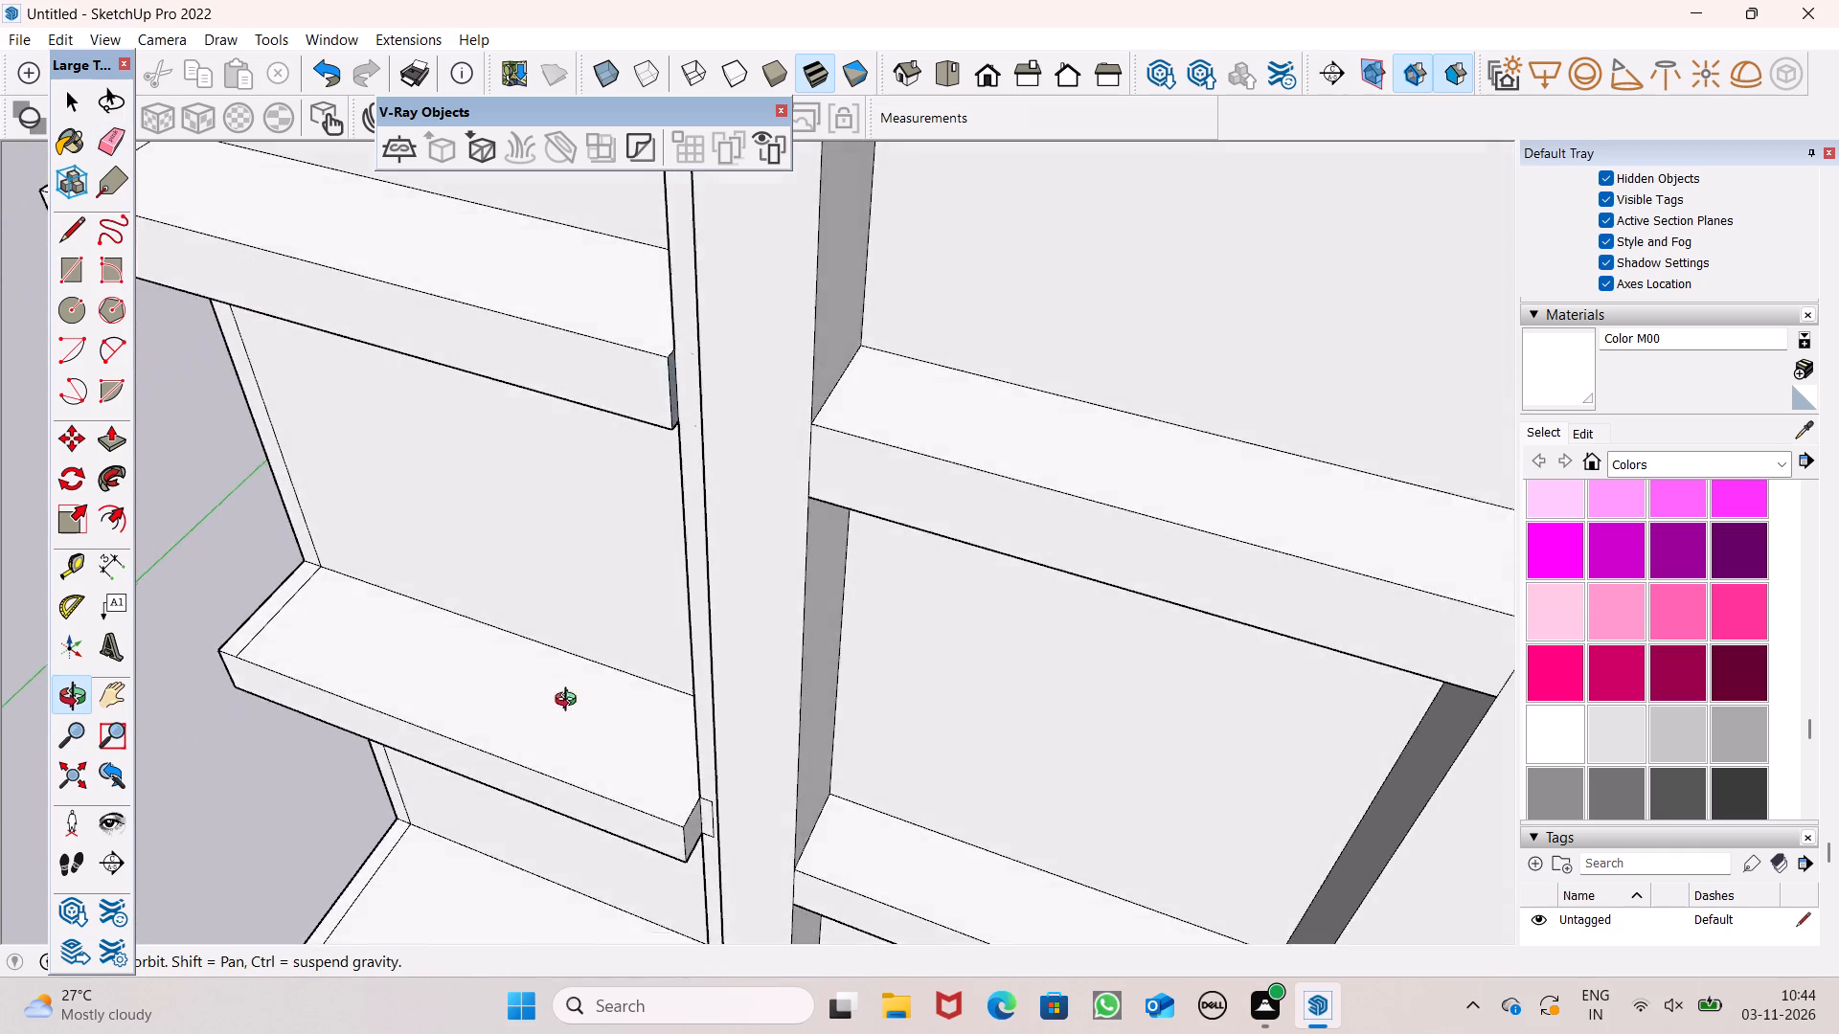
pyautogui.moveTo(570, 702); pyautogui.dragTo(589, 587, button='middle')
pyautogui.scroll(1, 589, 587)
pyautogui.scroll(5, 693, 919)
pyautogui.scroll(-6, 940, 408)
pyautogui.scroll(6, 874, 779)
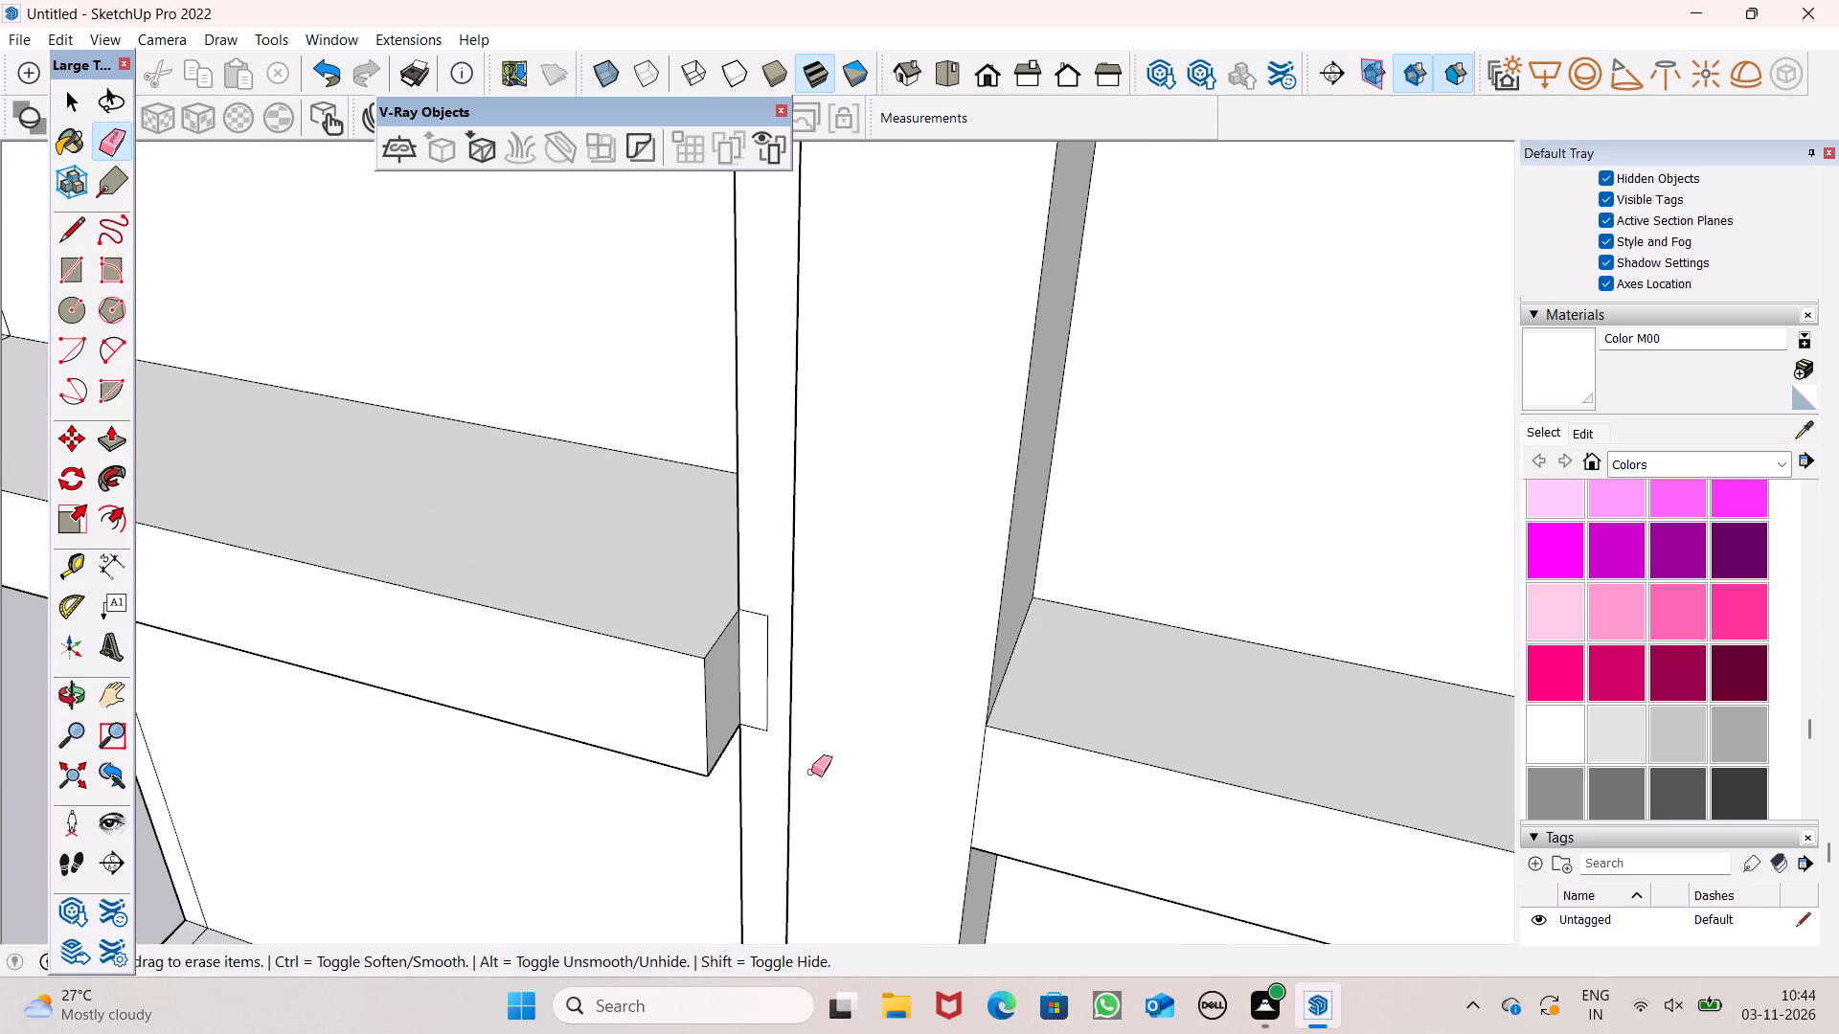
pyautogui.scroll(6, 781, 748)
pyautogui.moveTo(754, 720); pyautogui.dragTo(765, 642)
pyautogui.moveTo(759, 433); pyautogui.dragTo(756, 461)
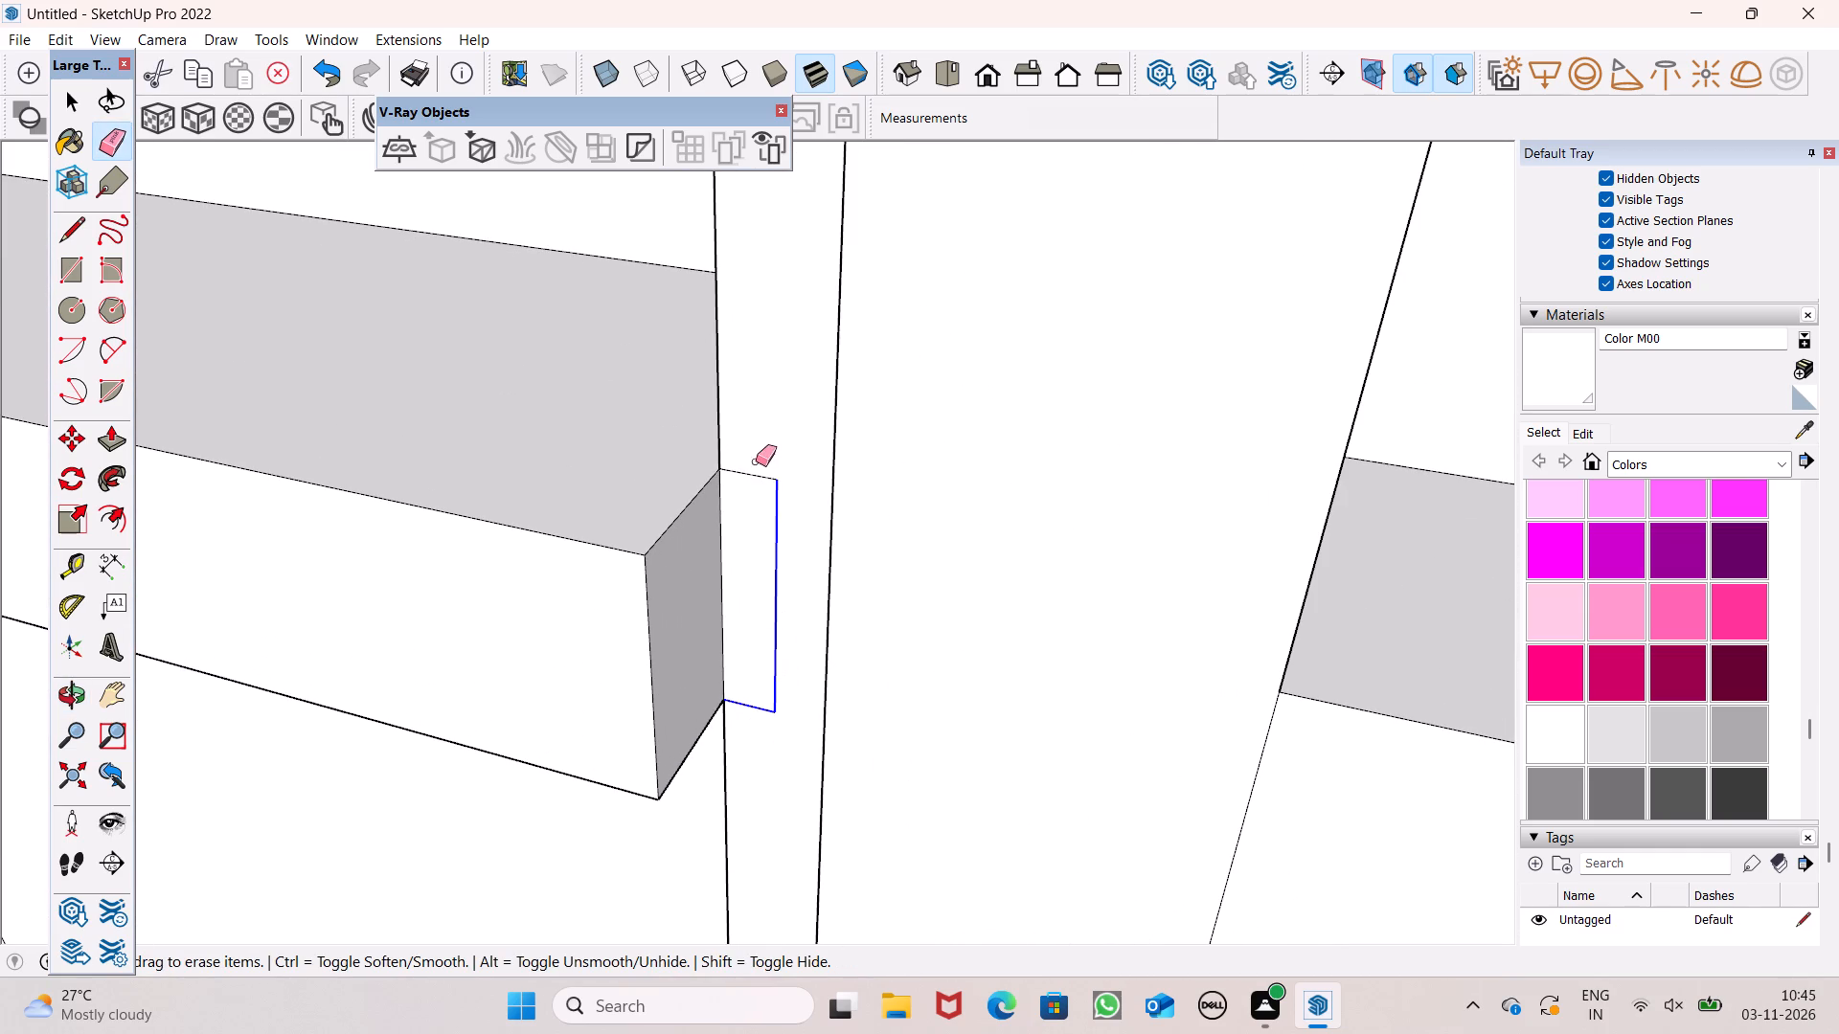
pyautogui.moveTo(756, 461); pyautogui.dragTo(753, 505)
pyautogui.scroll(-16, 778, 643)
# Erase the leftover rectangle edges on the left outer strip's side face beside the two upper slab ends.
pyautogui.moveTo(896, 671); pyautogui.dragTo(752, 865, button='middle')
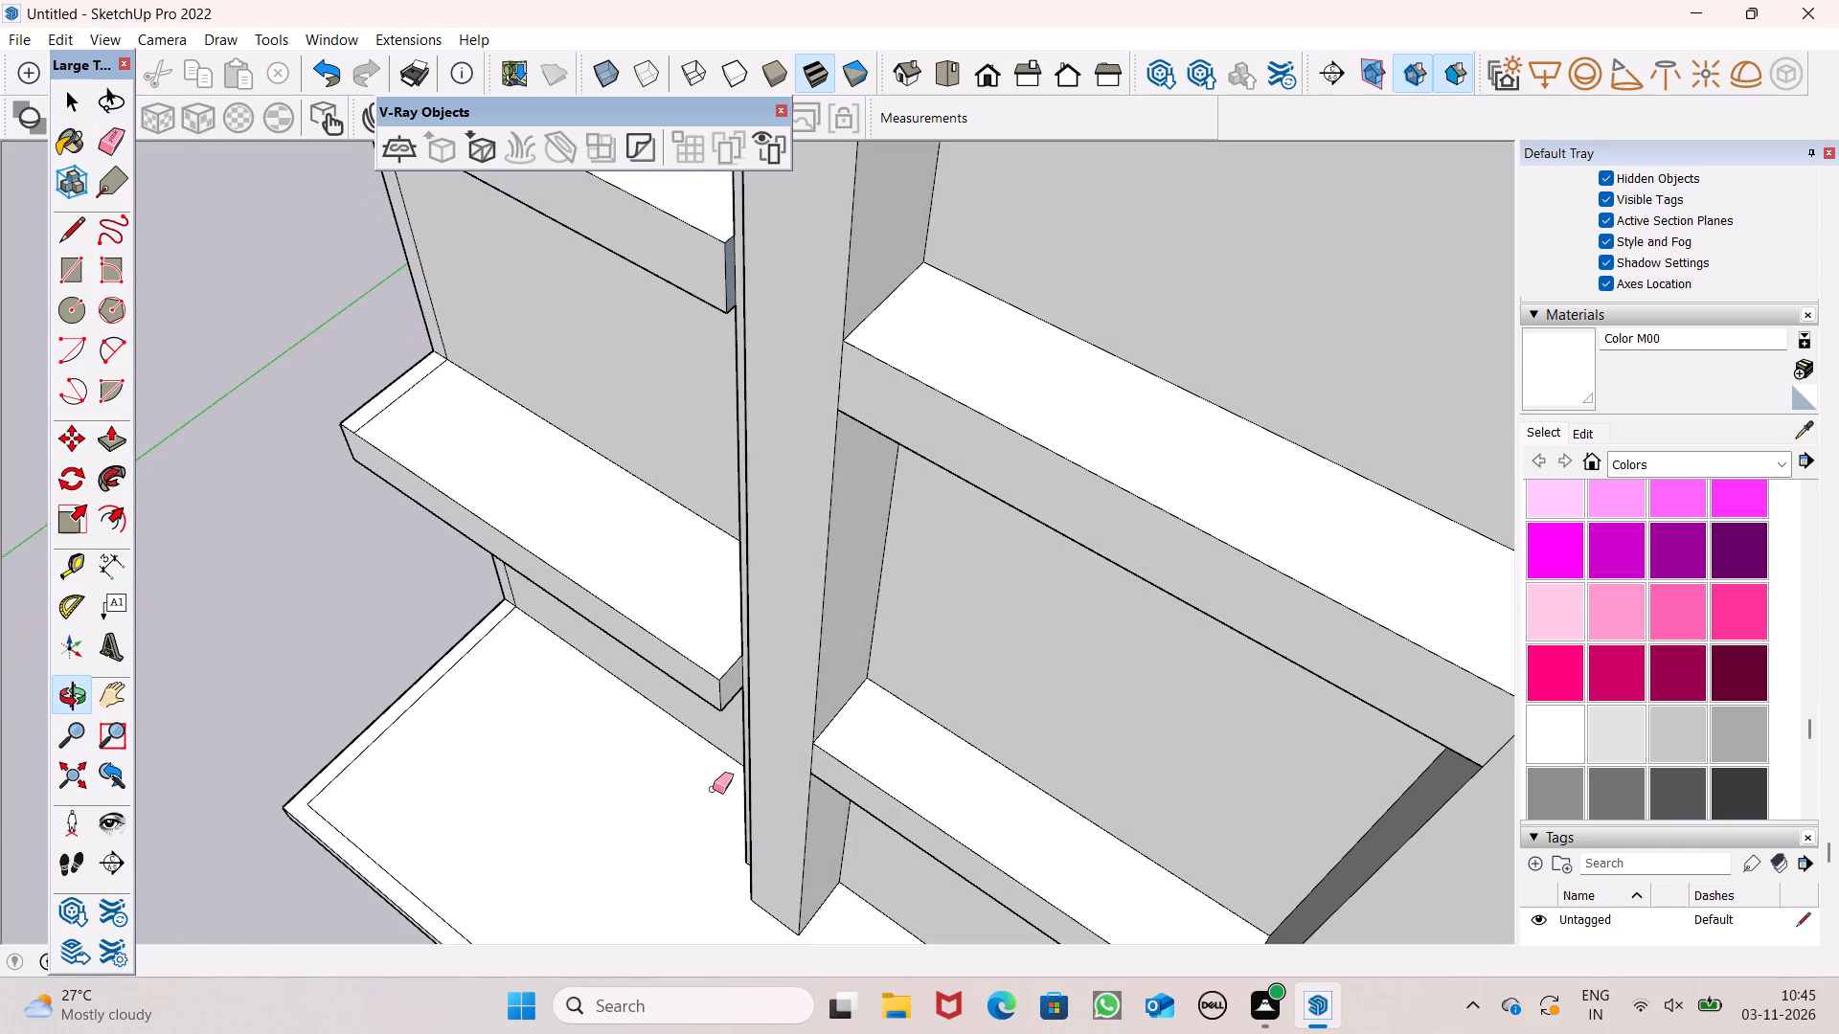
pyautogui.scroll(-6, 724, 731)
pyautogui.moveTo(705, 763); pyautogui.dragTo(996, 804, button='middle')
pyautogui.scroll(-3, 869, 772)
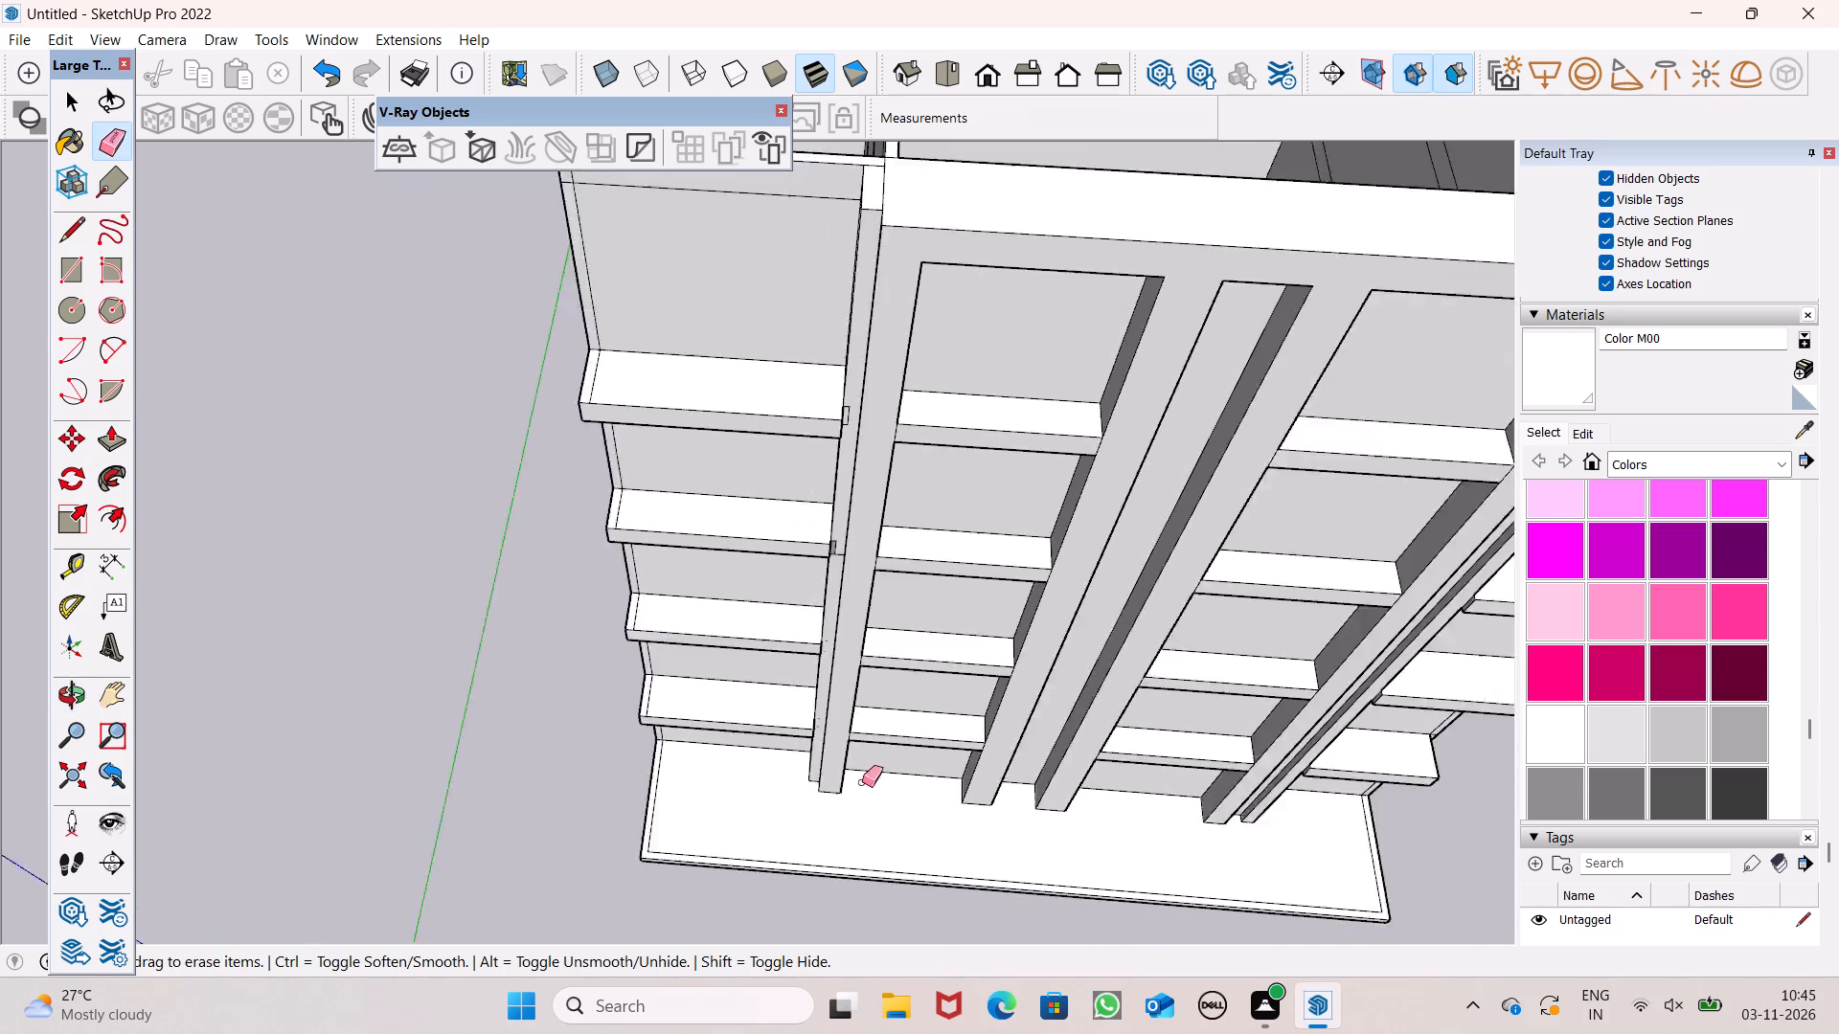
pyautogui.scroll(-4, 862, 782)
pyautogui.scroll(8, 818, 648)
pyautogui.scroll(9, 919, 428)
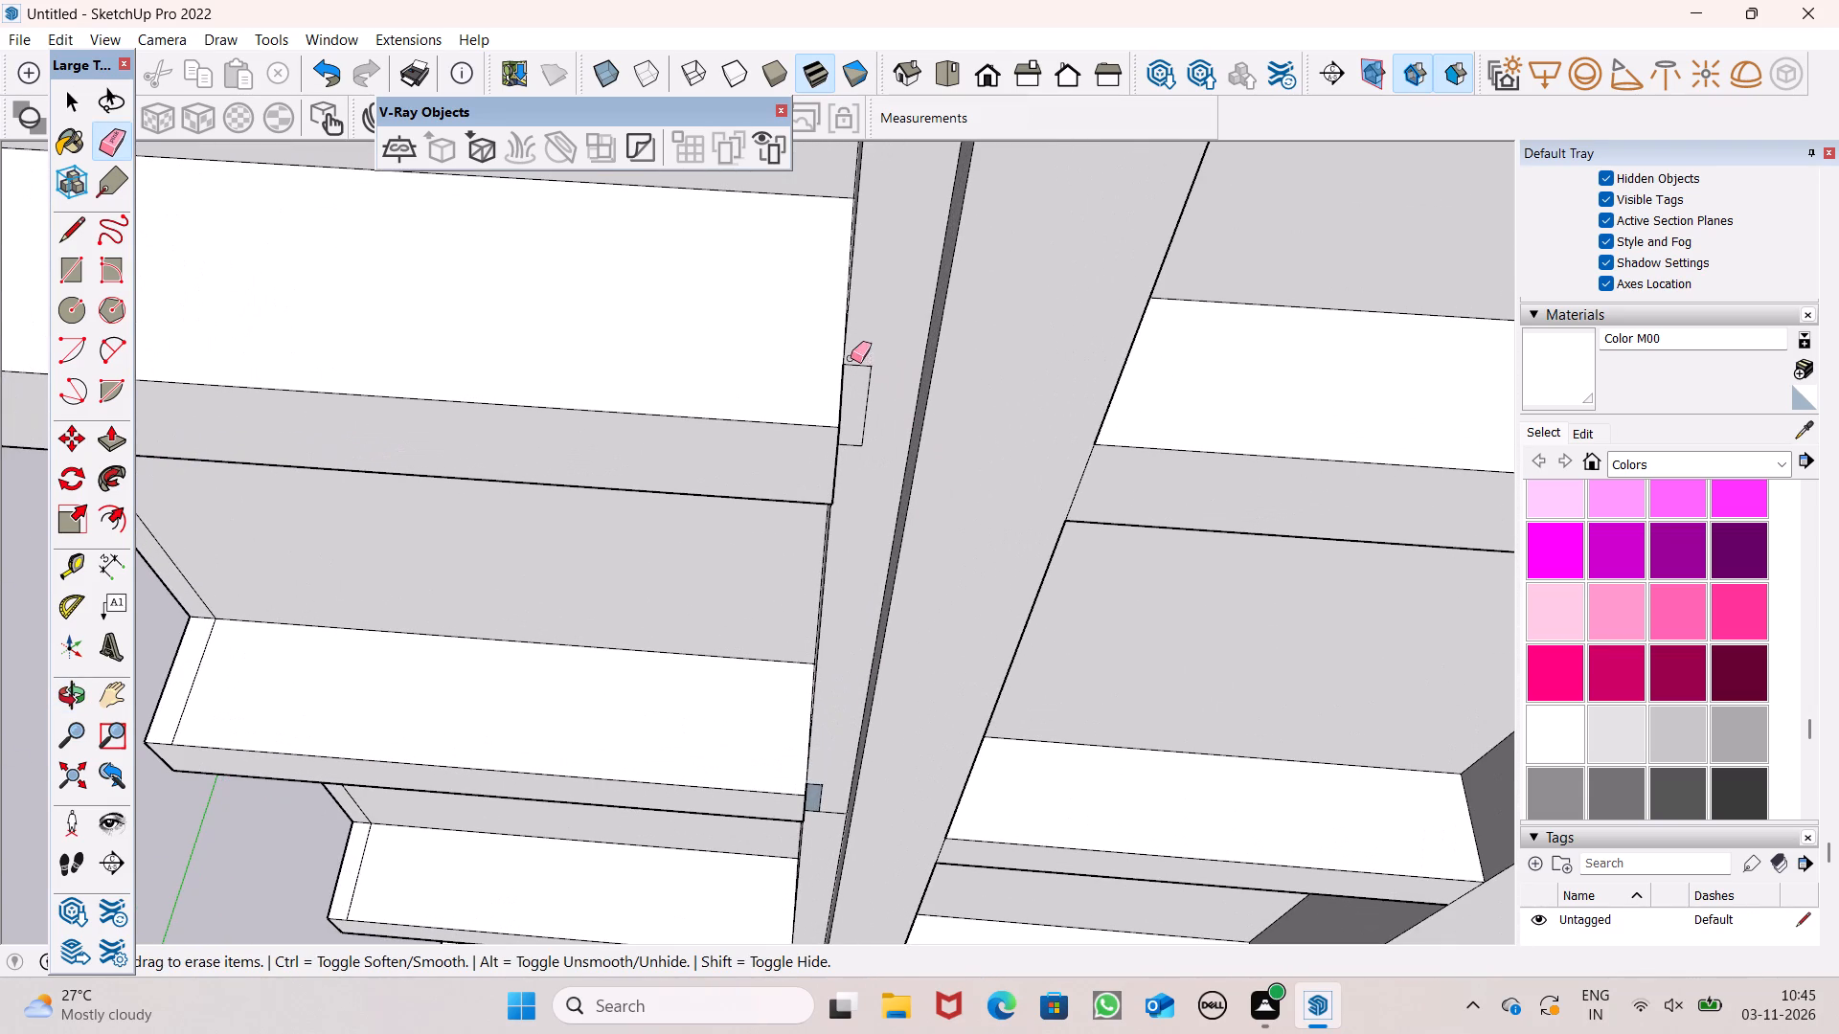
pyautogui.moveTo(851, 358); pyautogui.dragTo(851, 437)
pyautogui.scroll(-7, 903, 323)
pyautogui.moveTo(856, 666); pyautogui.dragTo(718, 537, button='middle')
pyautogui.scroll(14, 796, 586)
pyautogui.moveTo(760, 563); pyautogui.dragTo(781, 541)
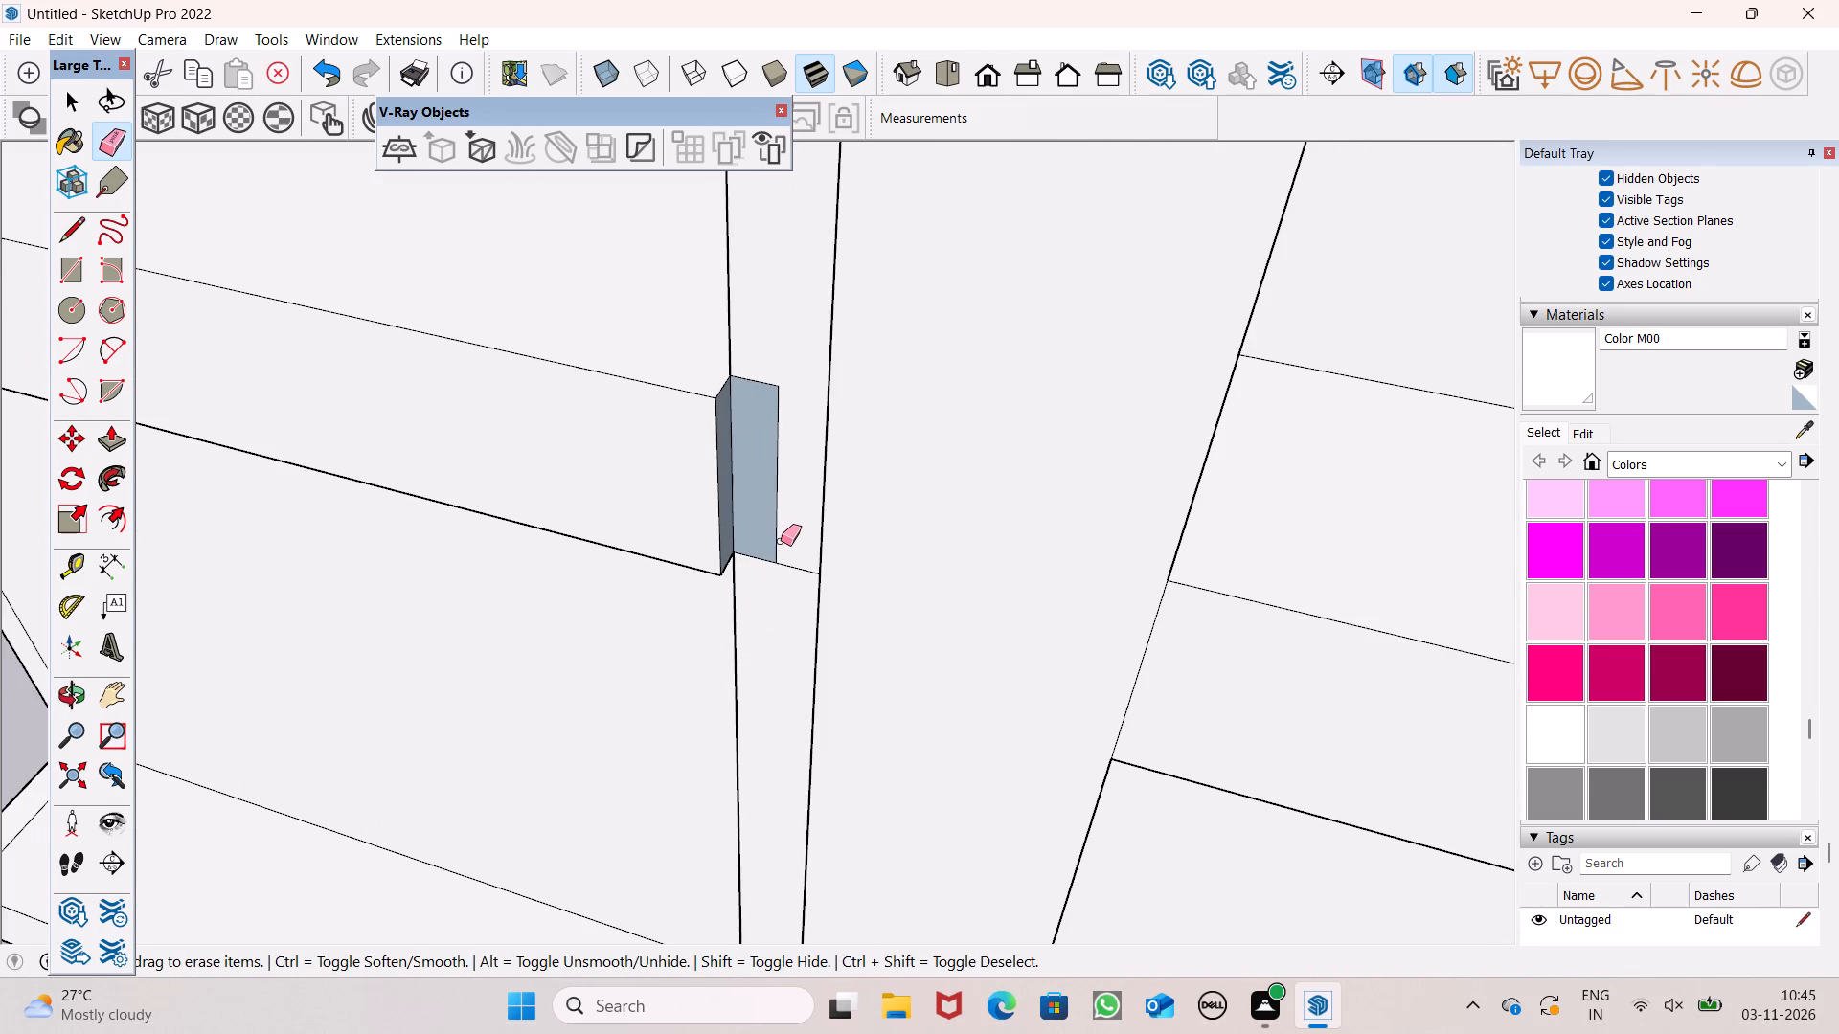
pyautogui.moveTo(781, 541); pyautogui.dragTo(754, 370)
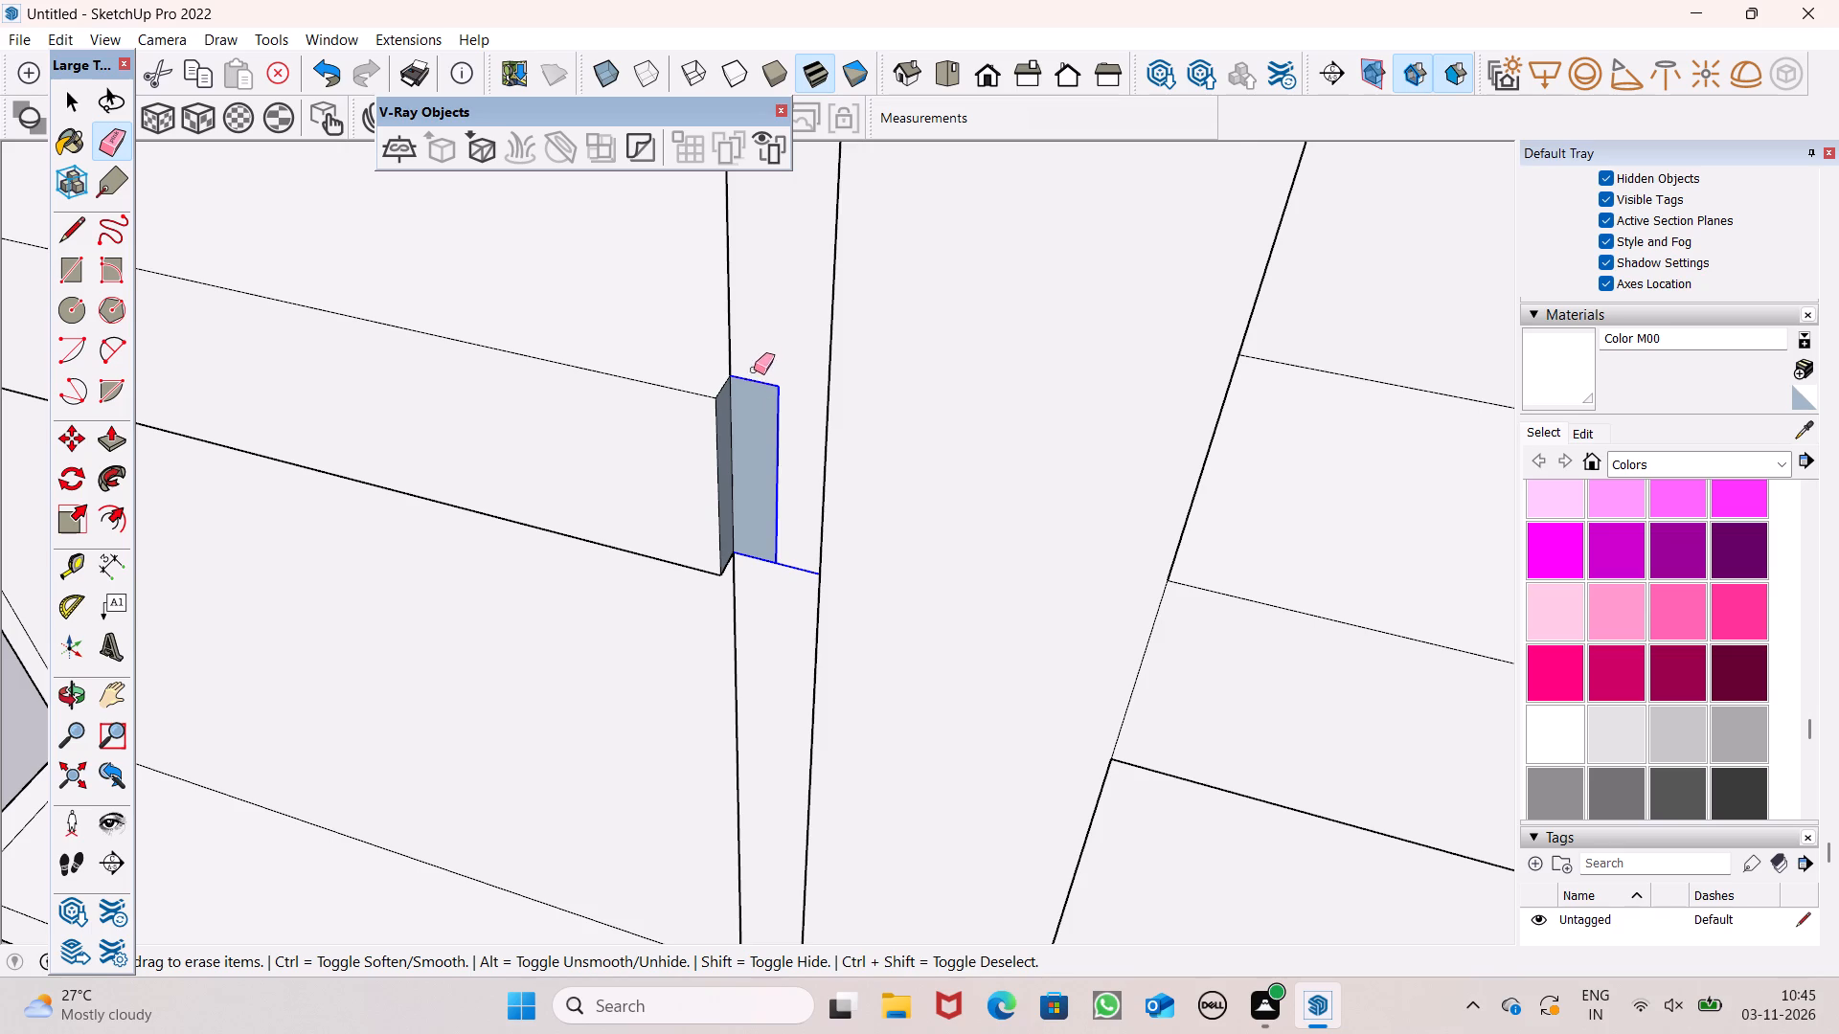
pyautogui.moveTo(754, 370); pyautogui.dragTo(754, 363)
# Examine the cleaned strip side and the slab ends on the left wing.
pyautogui.scroll(-8, 760, 455)
pyautogui.moveTo(754, 587); pyautogui.dragTo(677, 611, button='middle')
pyautogui.scroll(1, 677, 611)
pyautogui.scroll(-7, 817, 486)
pyautogui.moveTo(798, 753); pyautogui.dragTo(782, 732, button='middle')
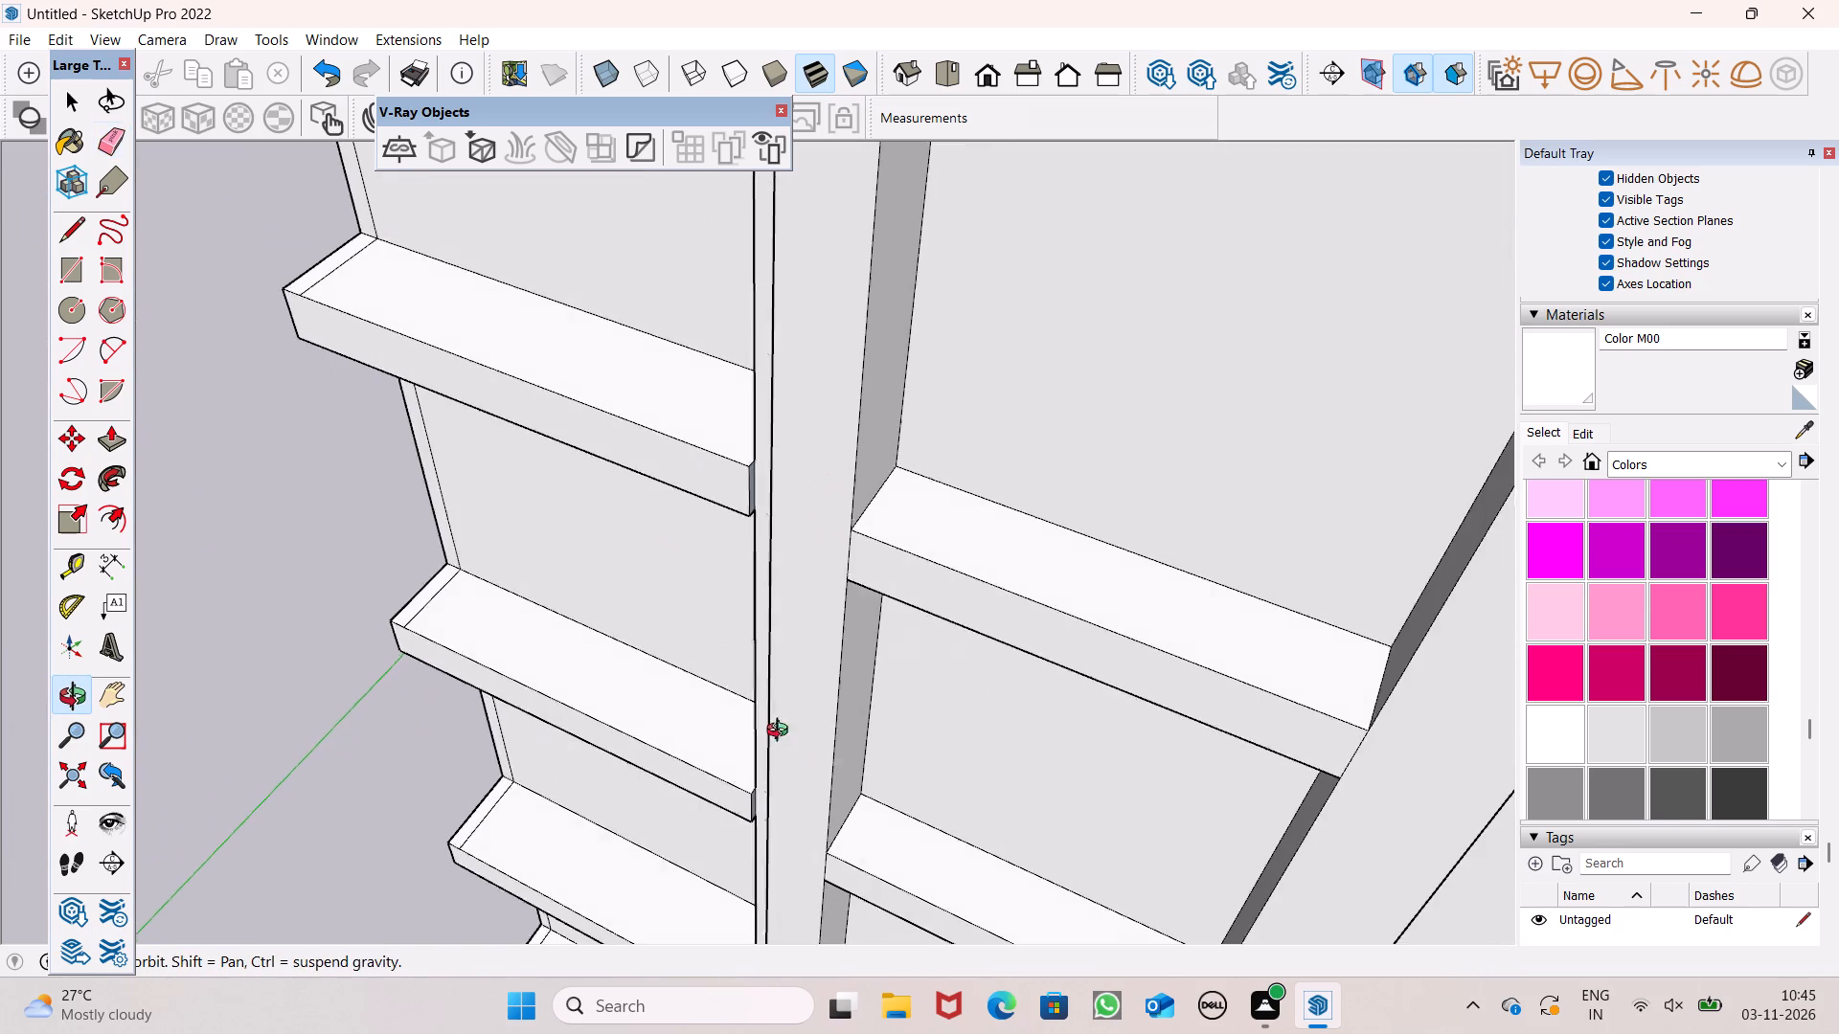
pyautogui.moveTo(782, 732); pyautogui.dragTo(748, 472, button='middle')
pyautogui.scroll(1, 748, 472)
pyautogui.scroll(-6, 785, 611)
pyautogui.scroll(-6, 782, 691)
pyautogui.scroll(-4, 785, 578)
pyautogui.moveTo(808, 740); pyautogui.dragTo(809, 846, button='middle')
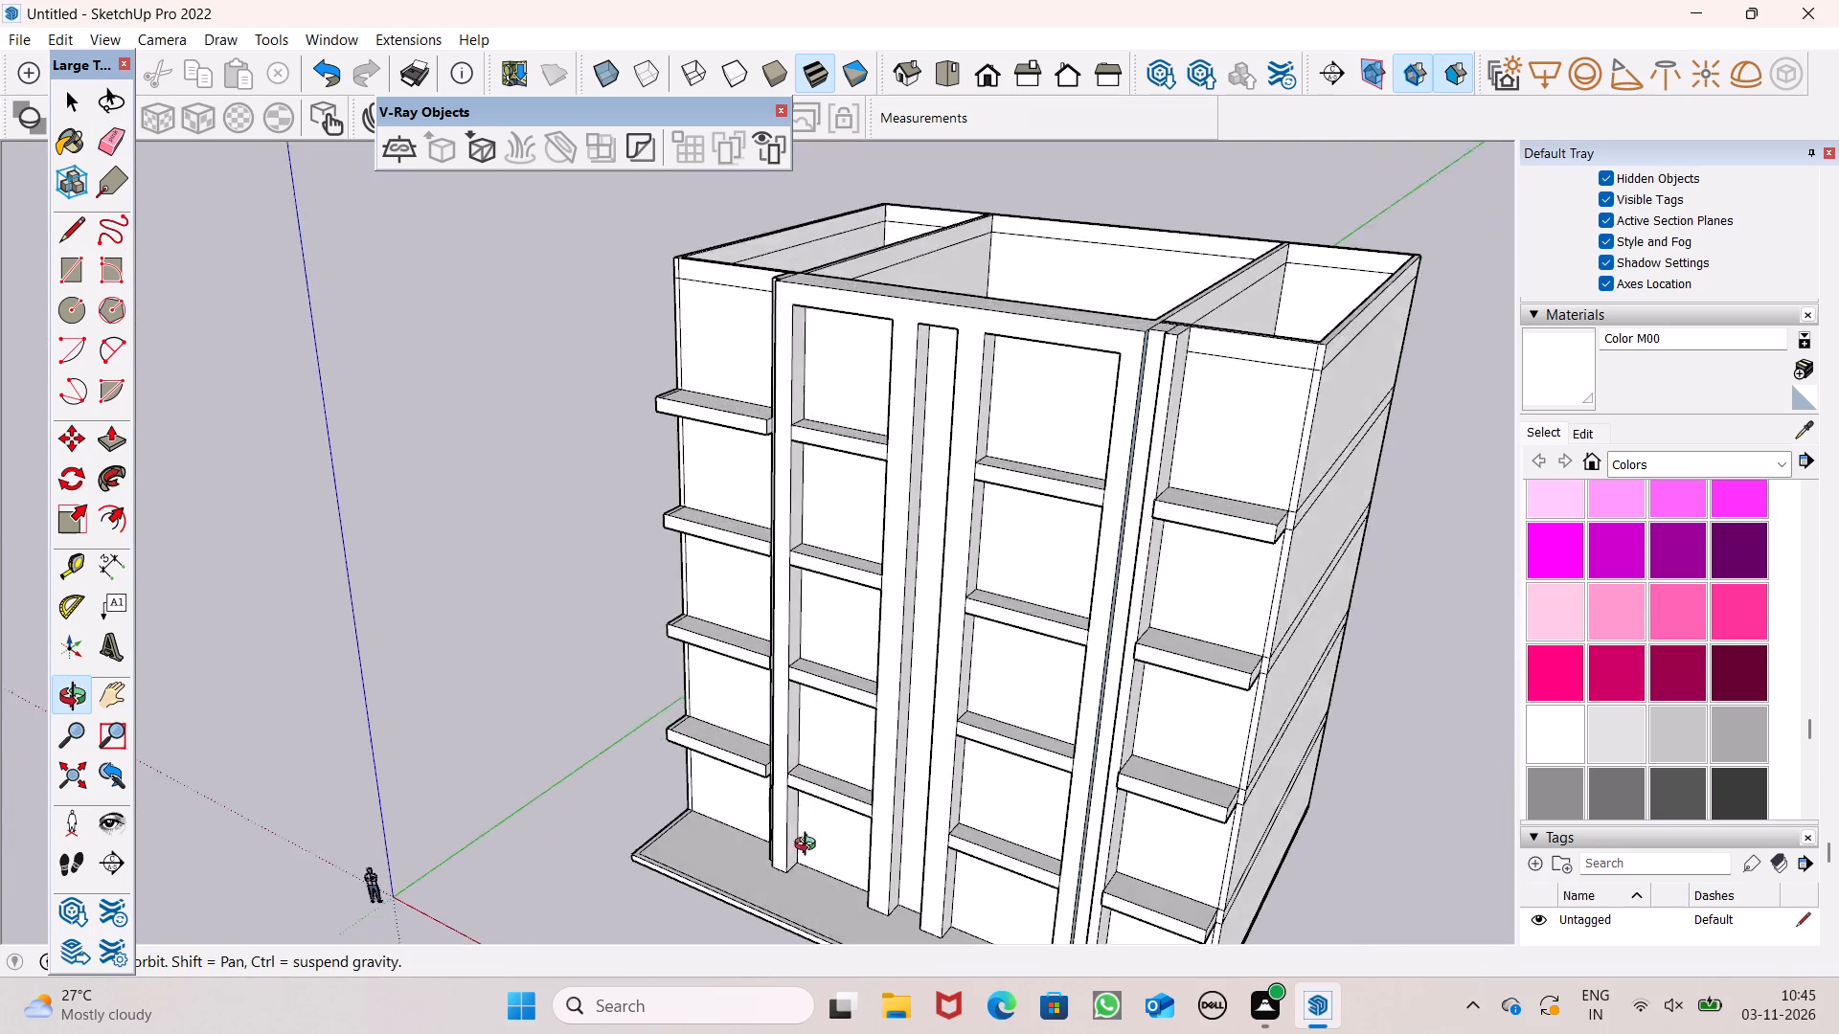
pyautogui.moveTo(809, 846); pyautogui.dragTo(814, 938, button='middle')
pyautogui.scroll(7, 688, 642)
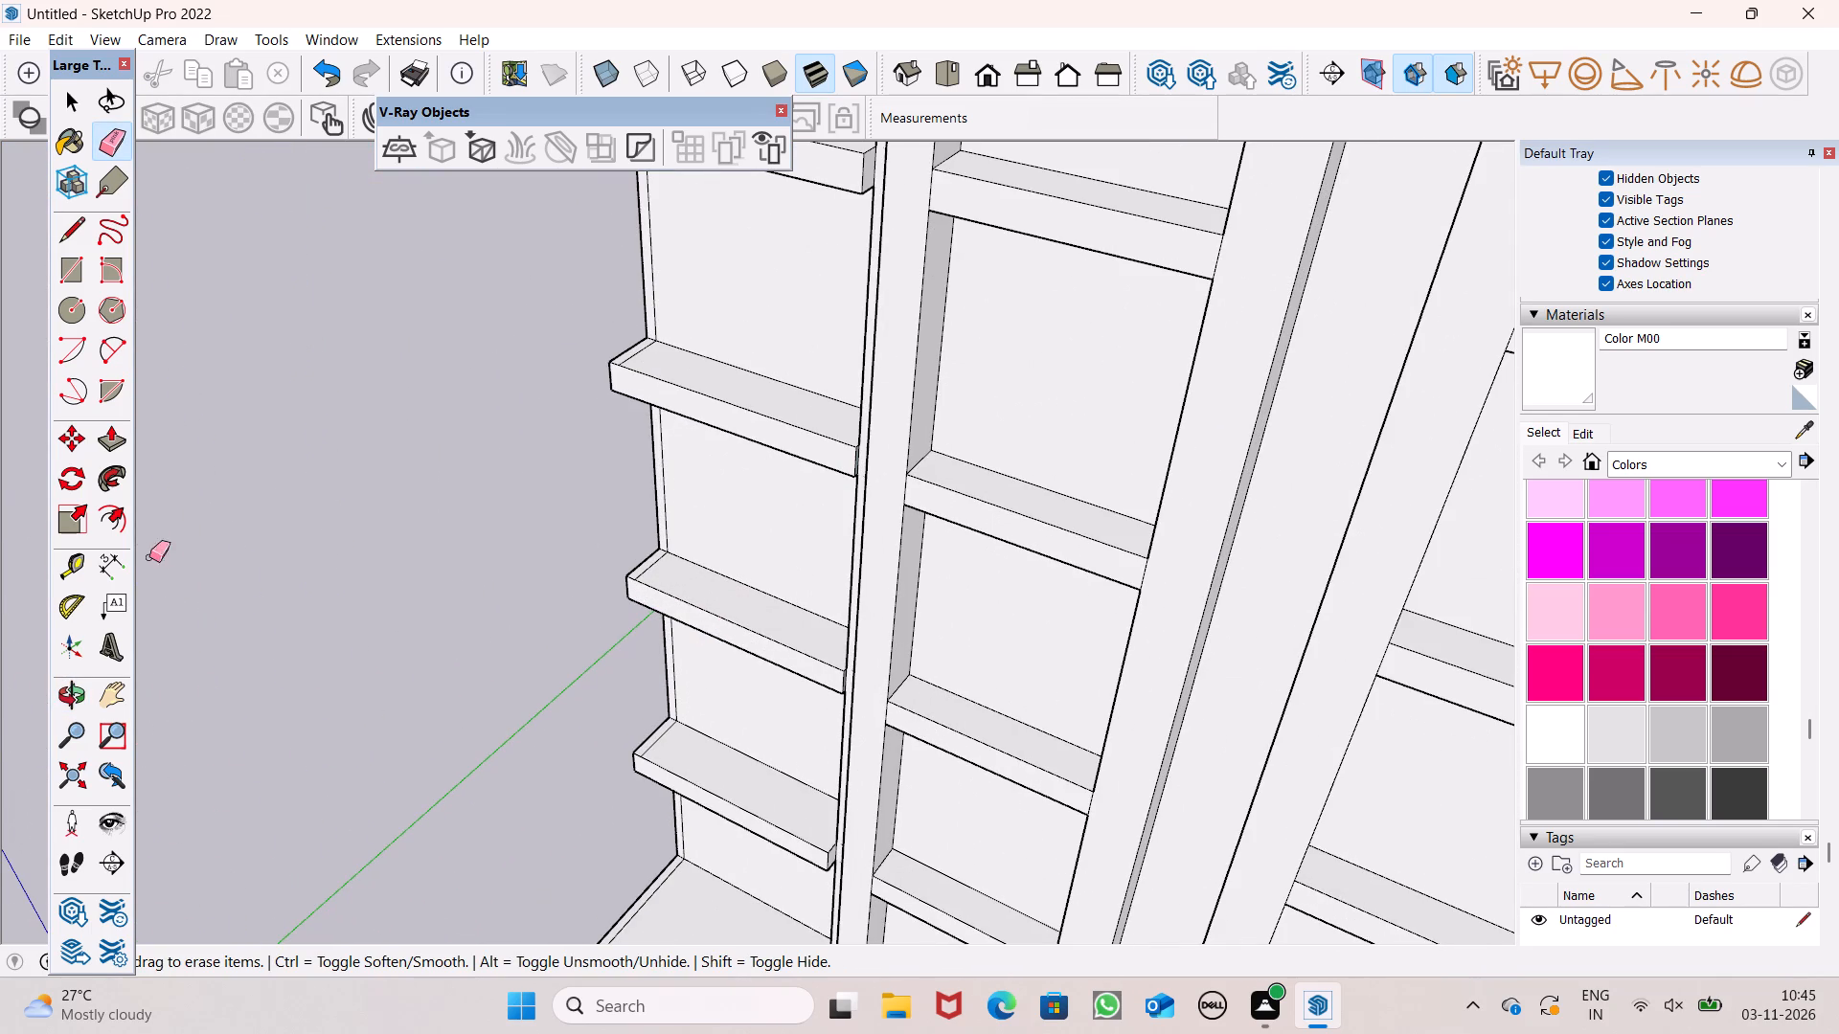
# Pull the front faces of the left wing's two middle slabs forward 10 3/16" to match the lowest slab, and align the top slab's front likewise.
pyautogui.click(110, 438)
pyautogui.scroll(-5, 750, 453)
pyautogui.moveTo(892, 703); pyautogui.dragTo(783, 827, button='middle')
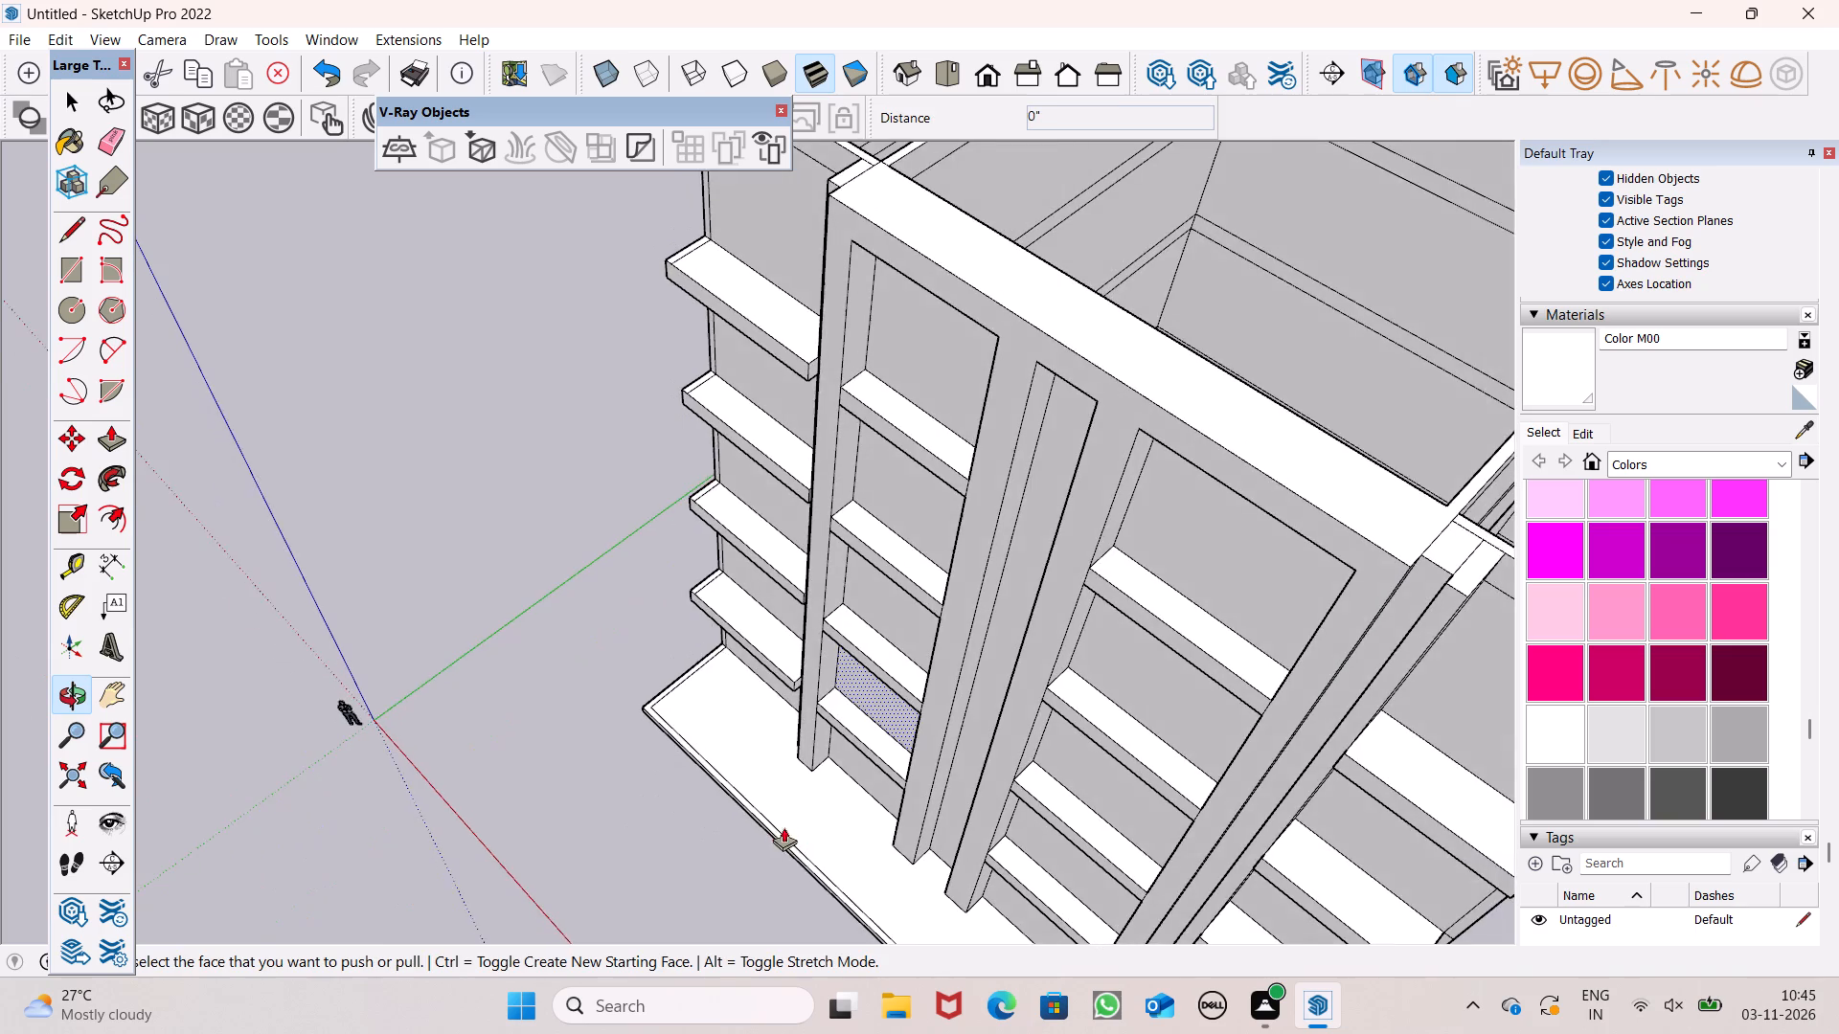
pyautogui.moveTo(783, 827); pyautogui.dragTo(792, 845, button='middle')
pyautogui.scroll(6, 777, 603)
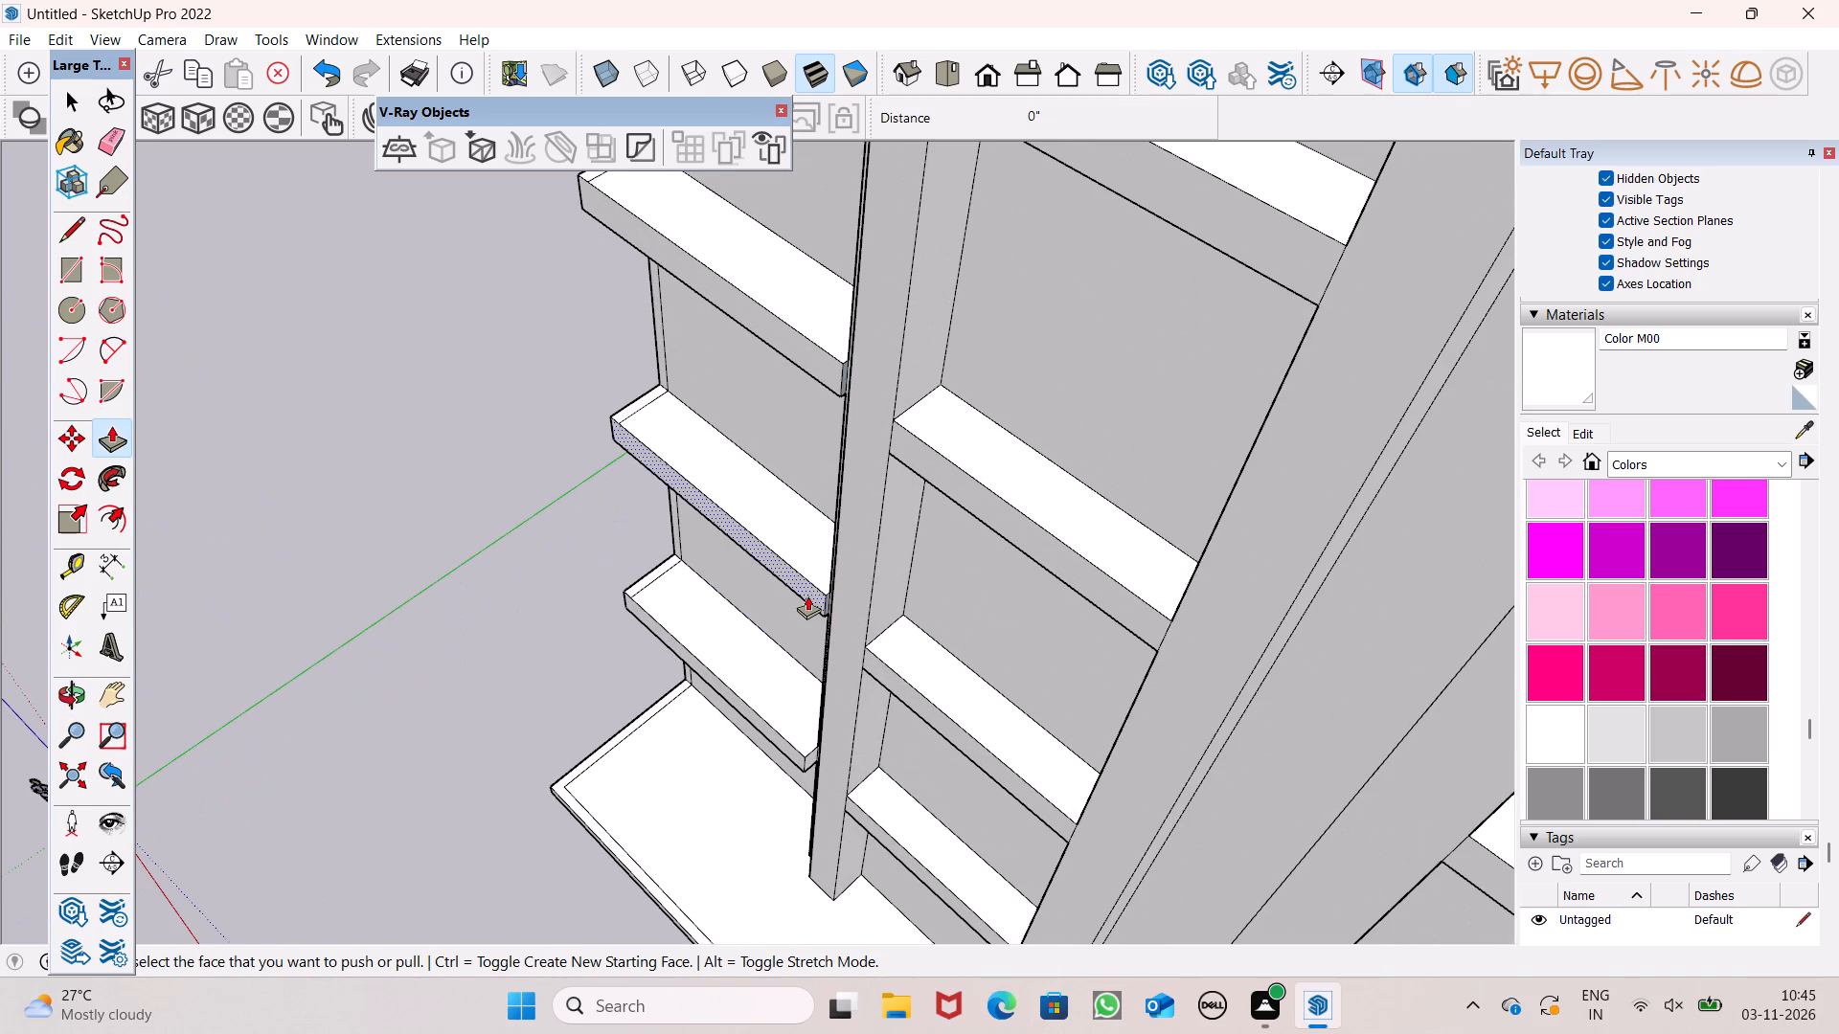
pyautogui.moveTo(807, 596); pyautogui.dragTo(804, 750)
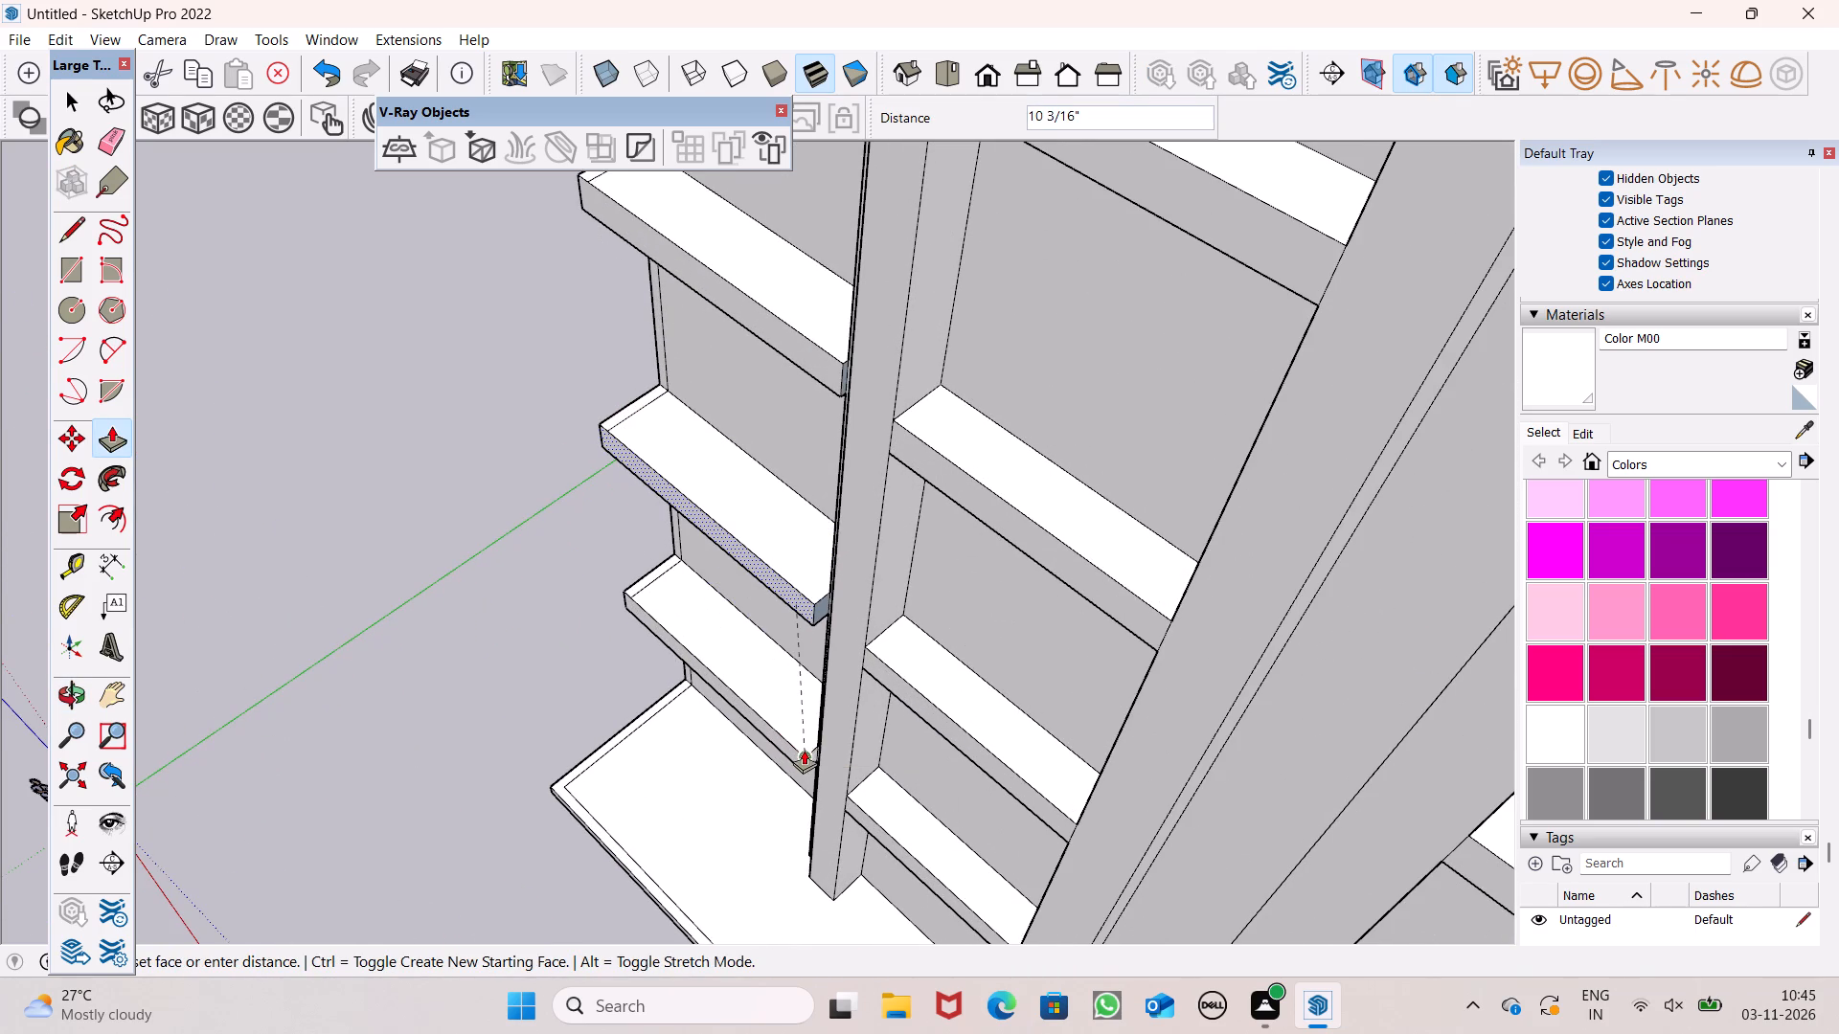
pyautogui.moveTo(804, 750); pyautogui.dragTo(804, 751)
pyautogui.moveTo(832, 370); pyautogui.dragTo(802, 523)
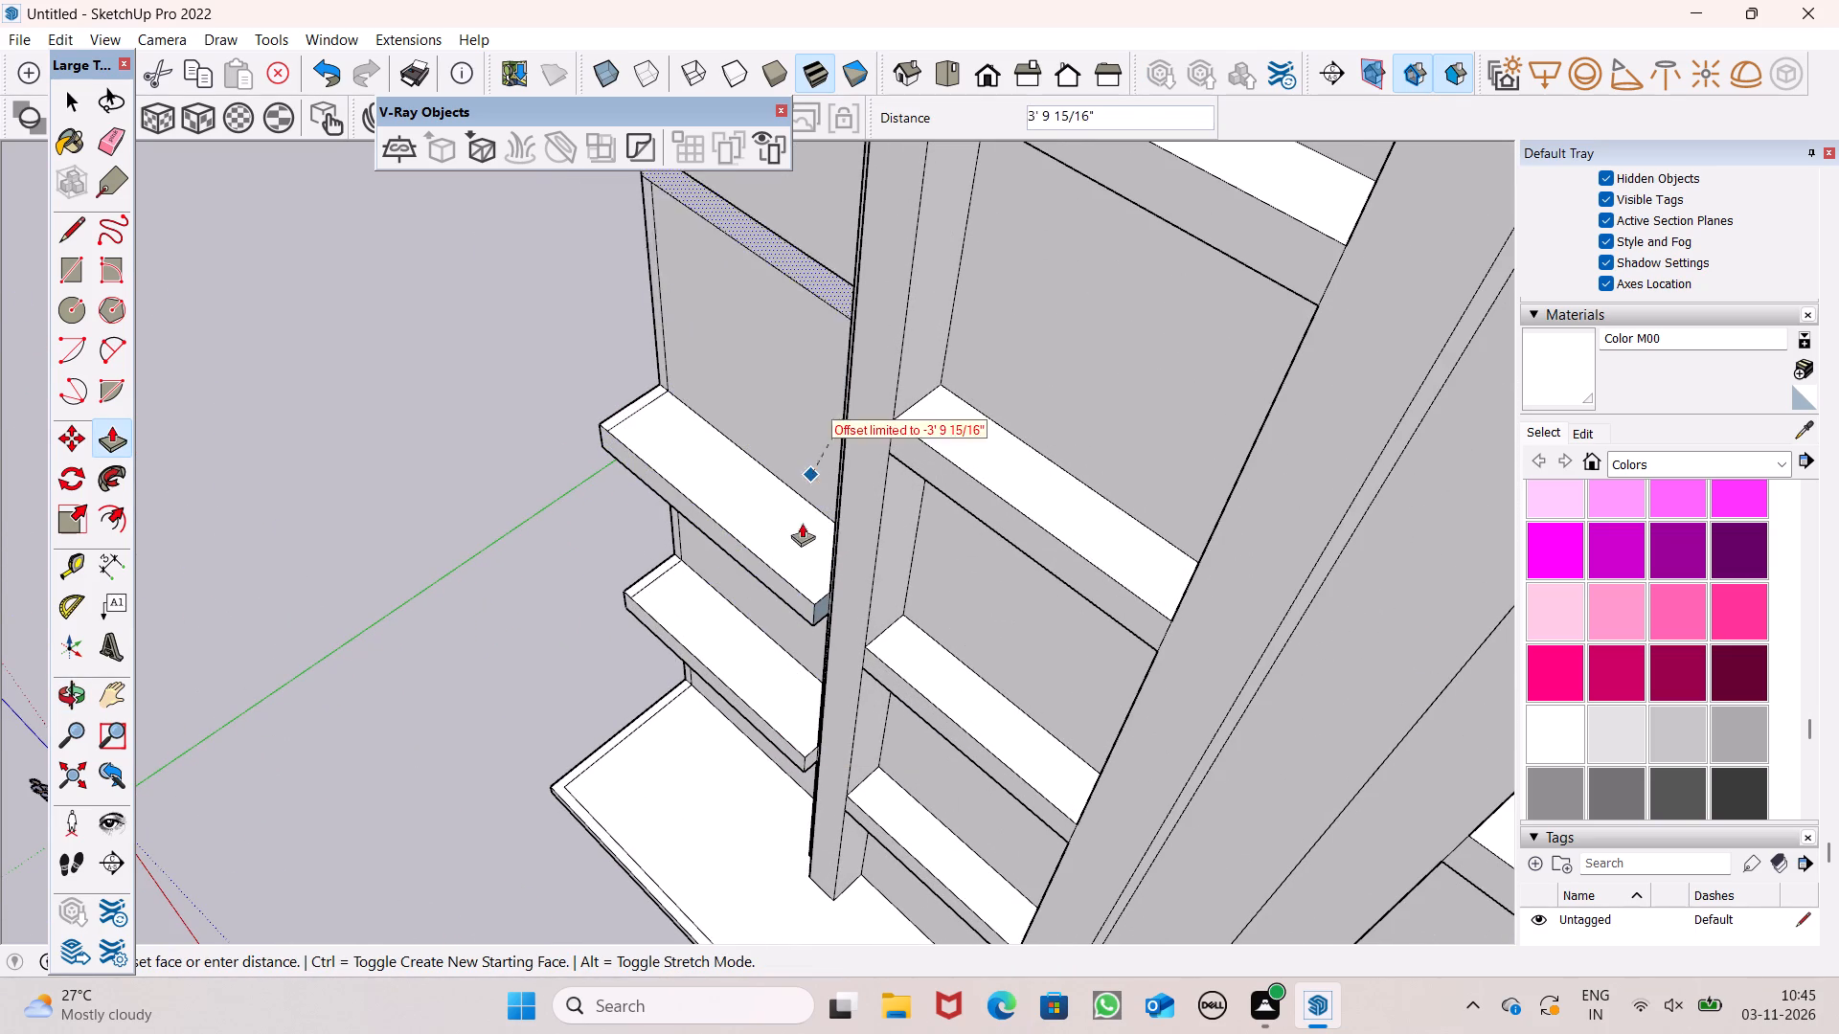
pyautogui.moveTo(802, 523); pyautogui.dragTo(806, 608)
pyautogui.scroll(-6, 758, 564)
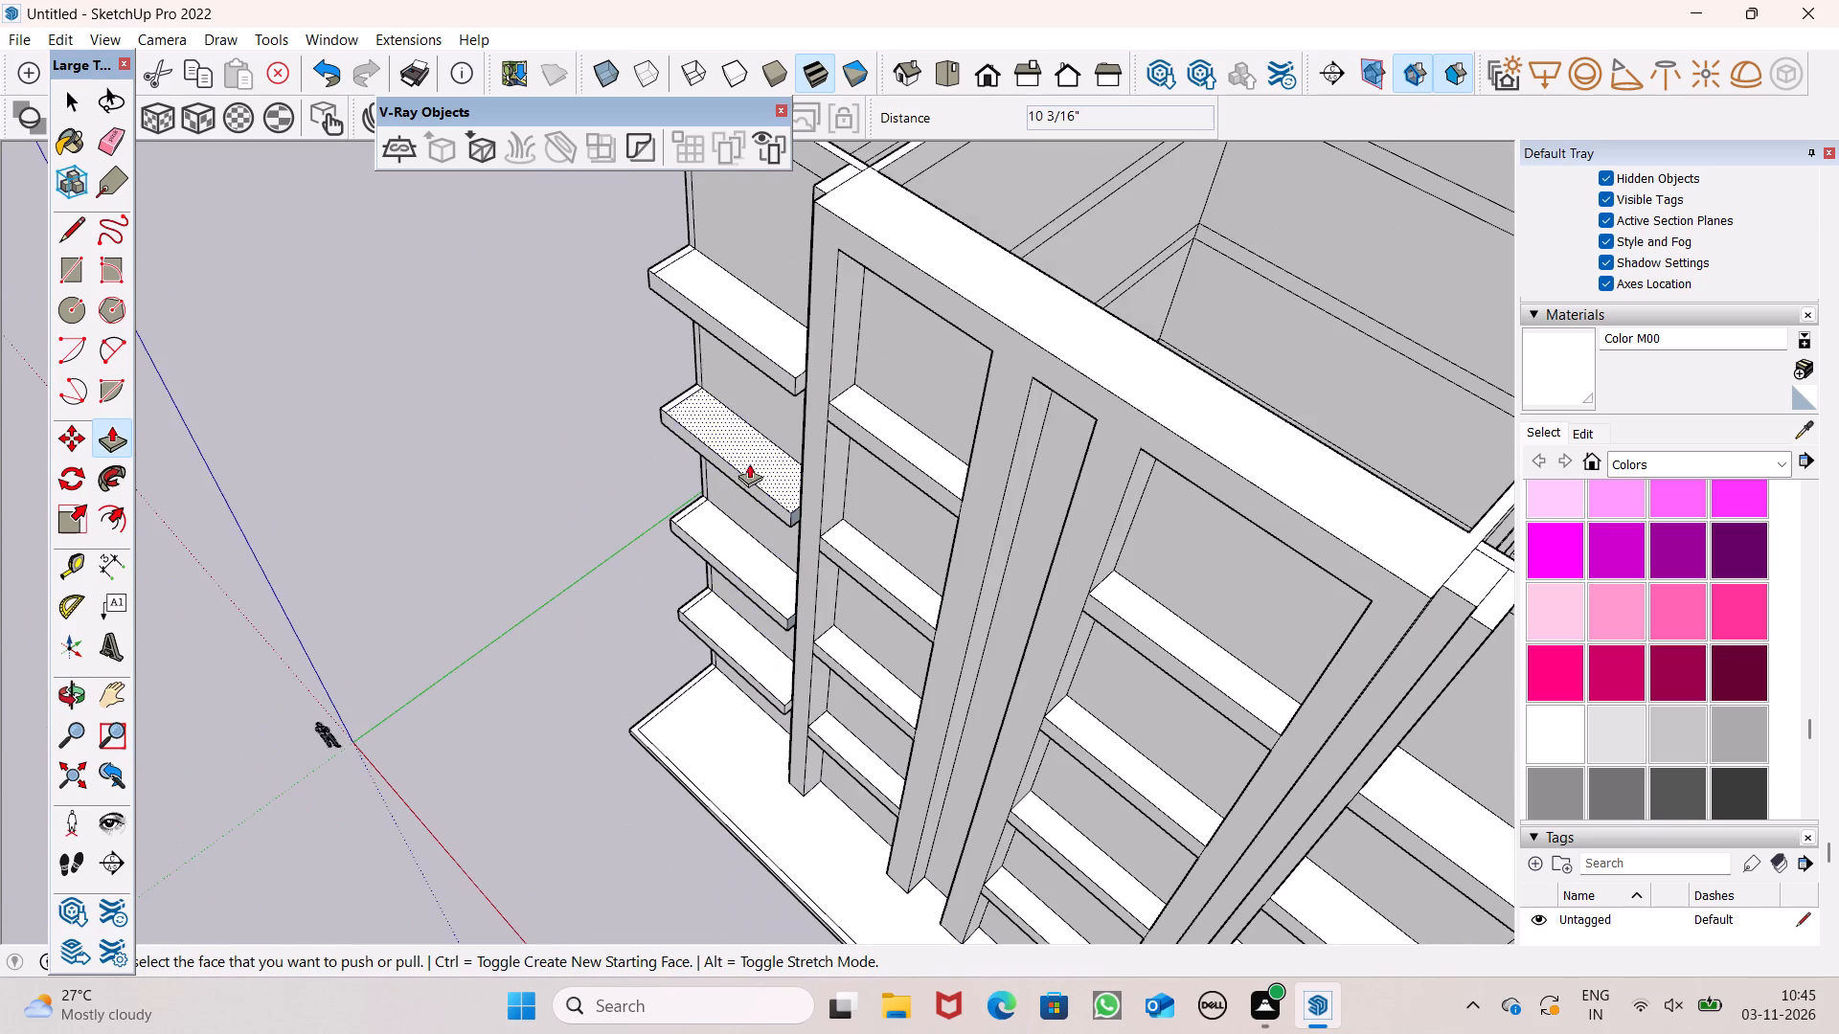
pyautogui.scroll(5, 749, 406)
pyautogui.moveTo(797, 367); pyautogui.dragTo(818, 605)
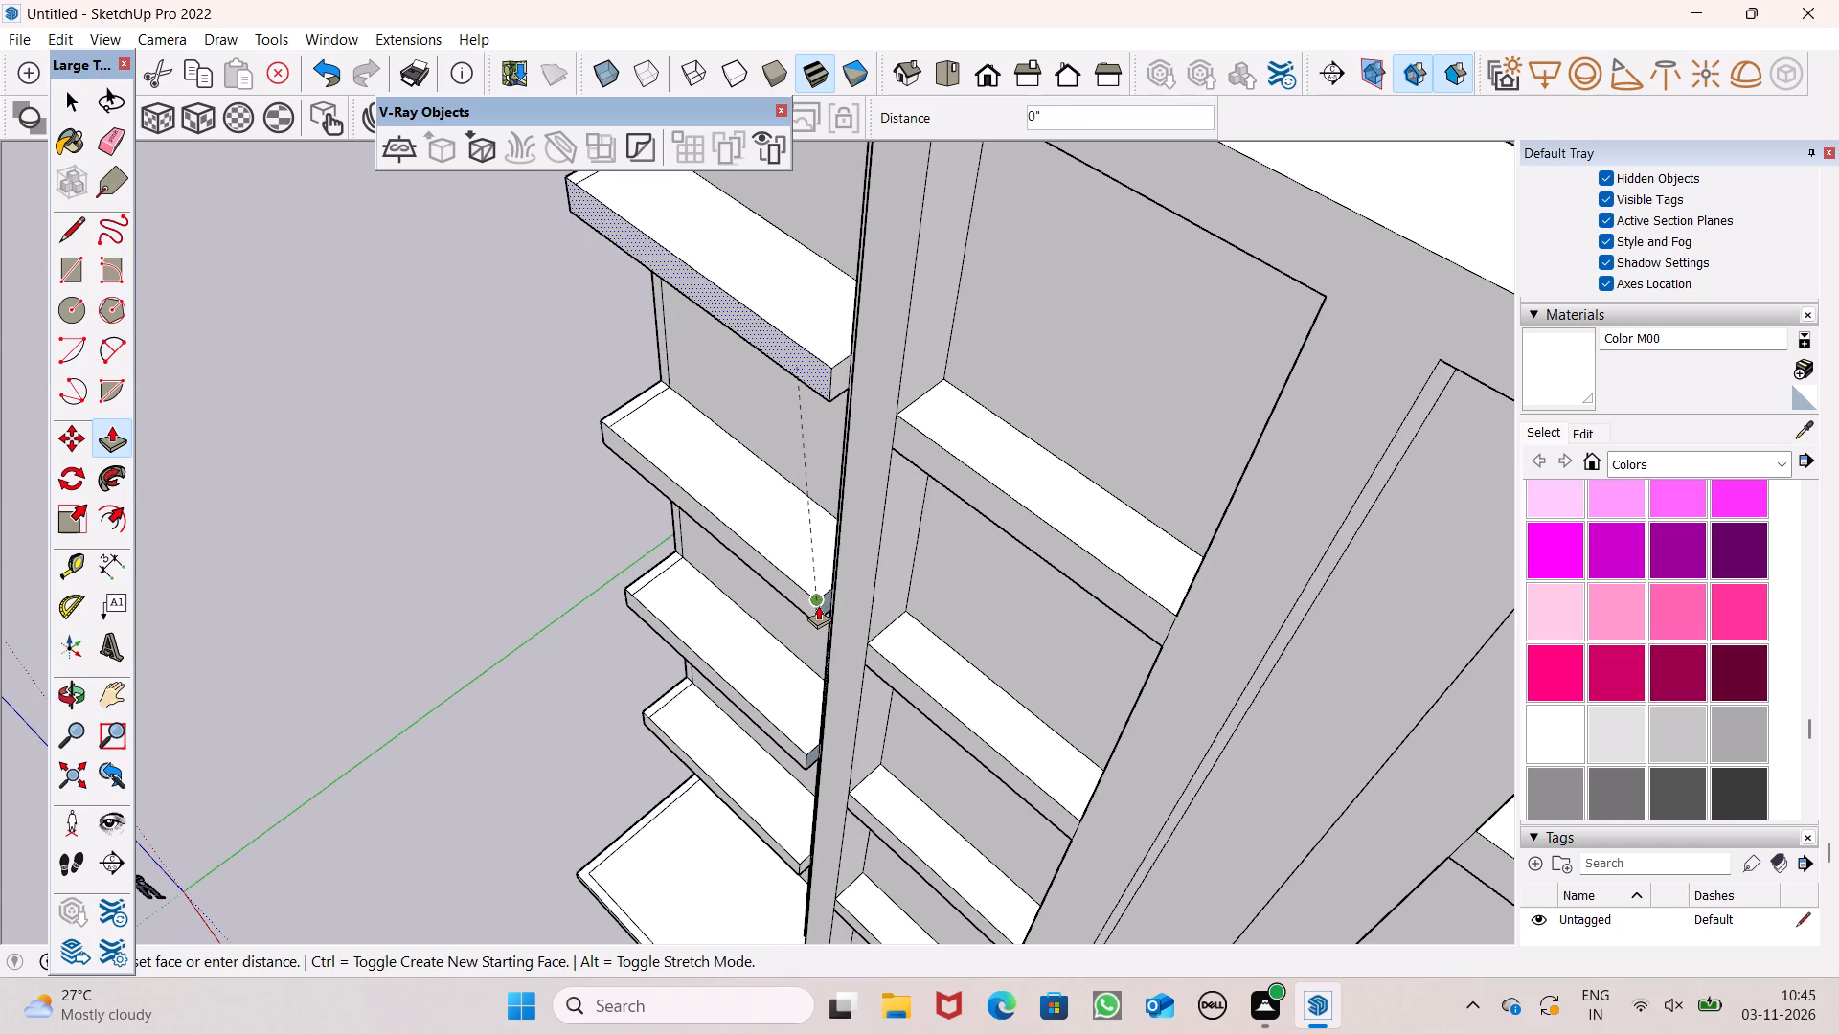
pyautogui.moveTo(818, 605); pyautogui.dragTo(818, 603)
# Examine the whole building's front frame, grooved strips and projecting slabs from the front and above.
pyautogui.scroll(-5, 789, 508)
pyautogui.moveTo(759, 615); pyautogui.dragTo(1124, 325, button='middle')
pyautogui.scroll(-2, 1049, 398)
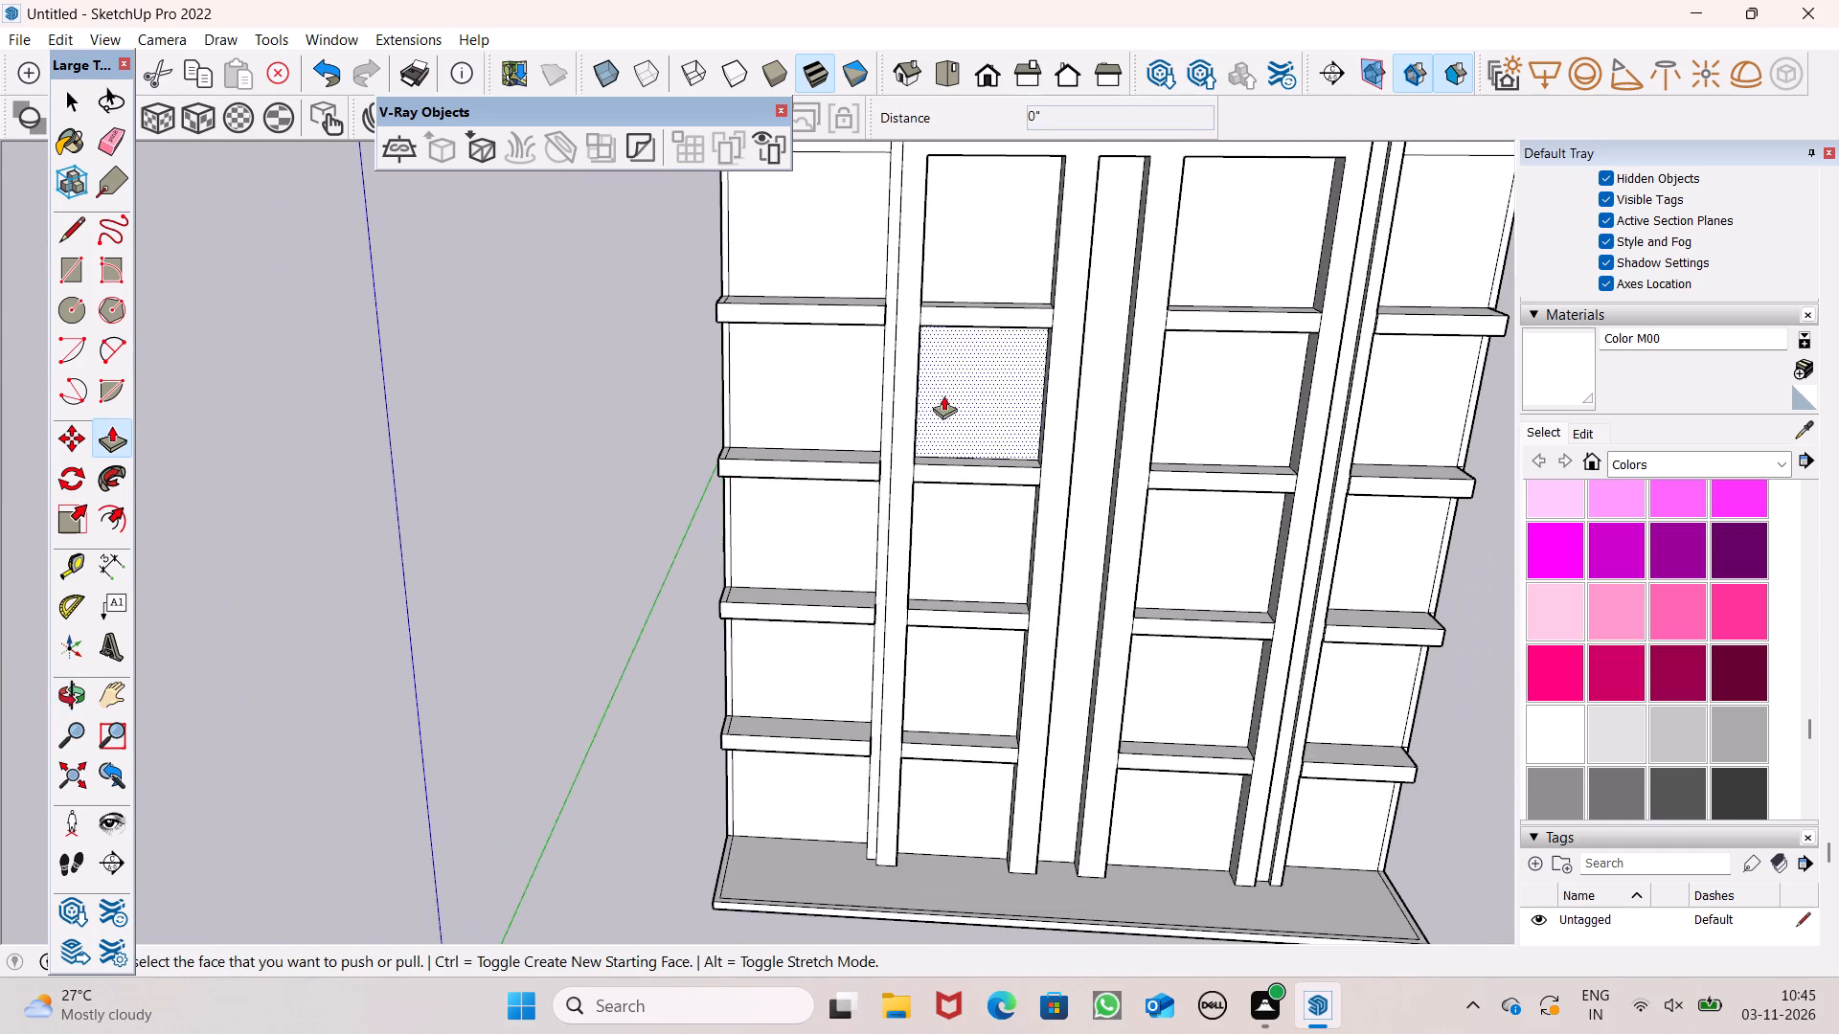
pyautogui.scroll(-3, 943, 395)
pyautogui.moveTo(927, 540); pyautogui.dragTo(928, 571, button='middle')
pyautogui.scroll(6, 796, 263)
pyautogui.scroll(-4, 801, 263)
pyautogui.moveTo(811, 311); pyautogui.dragTo(809, 416, button='middle')
pyautogui.scroll(-3, 758, 371)
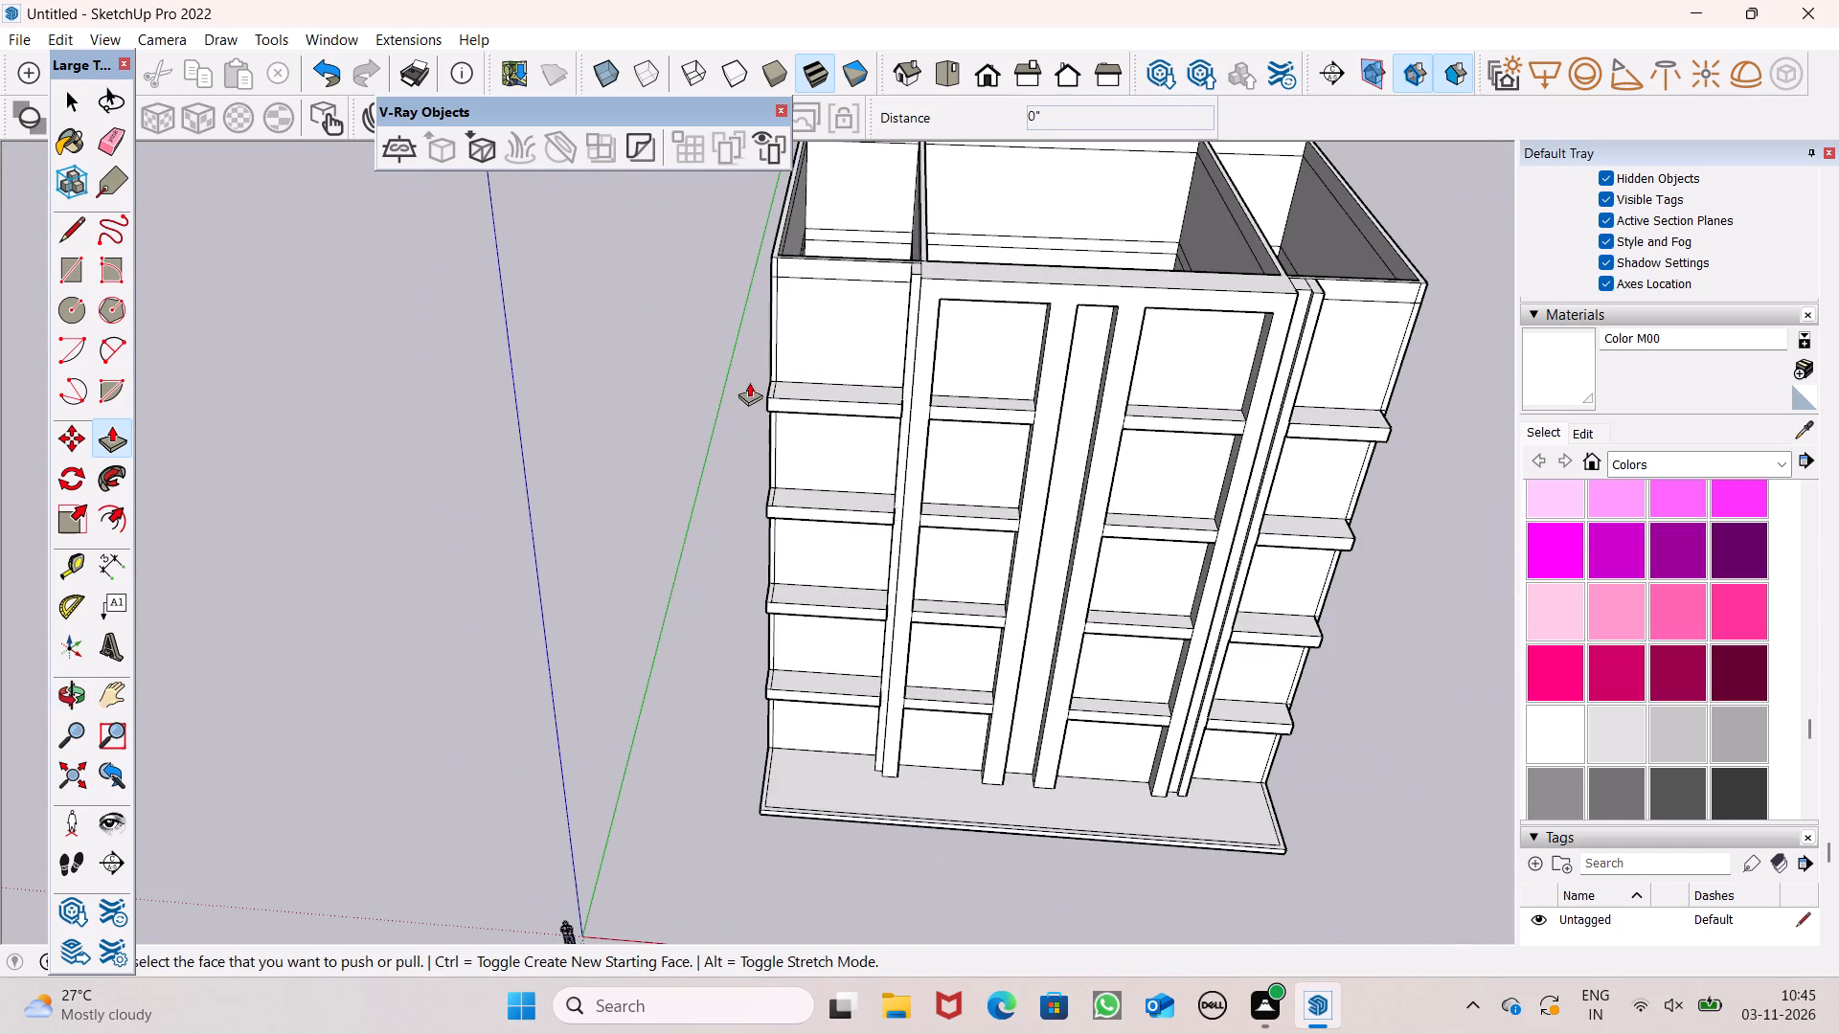
pyautogui.moveTo(975, 259); pyautogui.dragTo(1068, 143, button='middle')
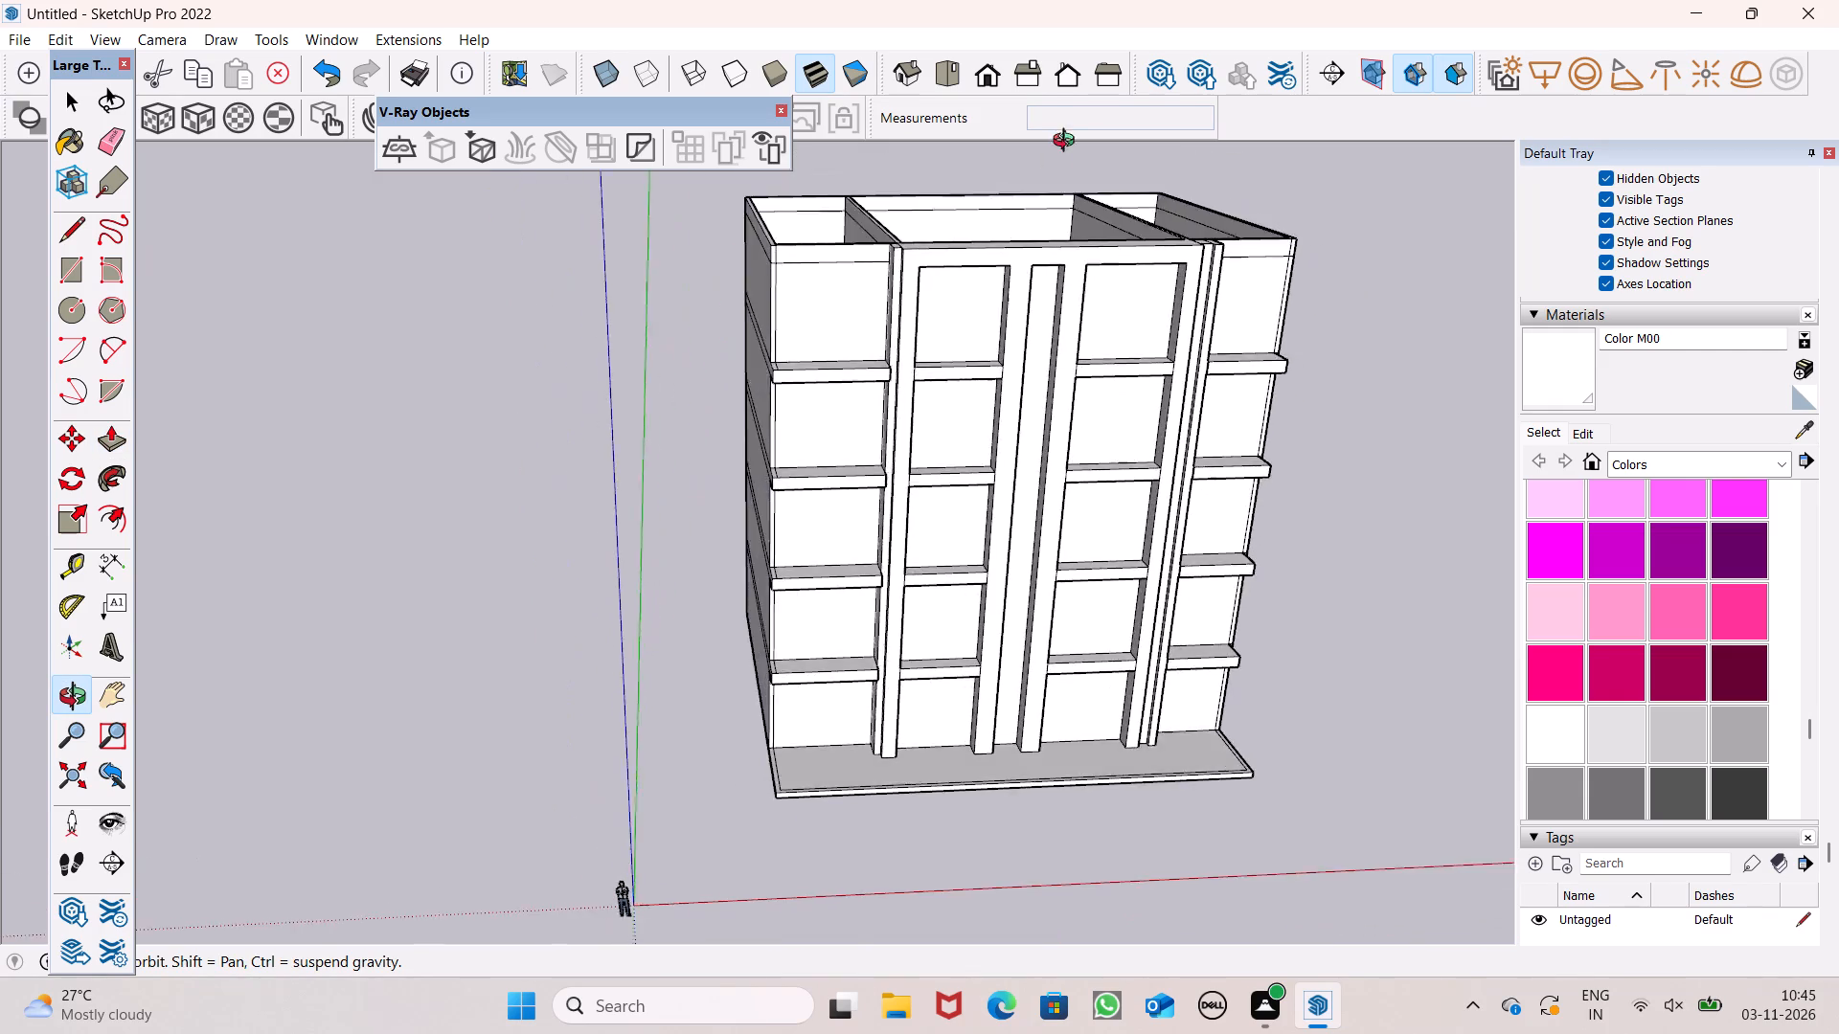
pyautogui.moveTo(1068, 143); pyautogui.dragTo(1083, 425, button='middle')
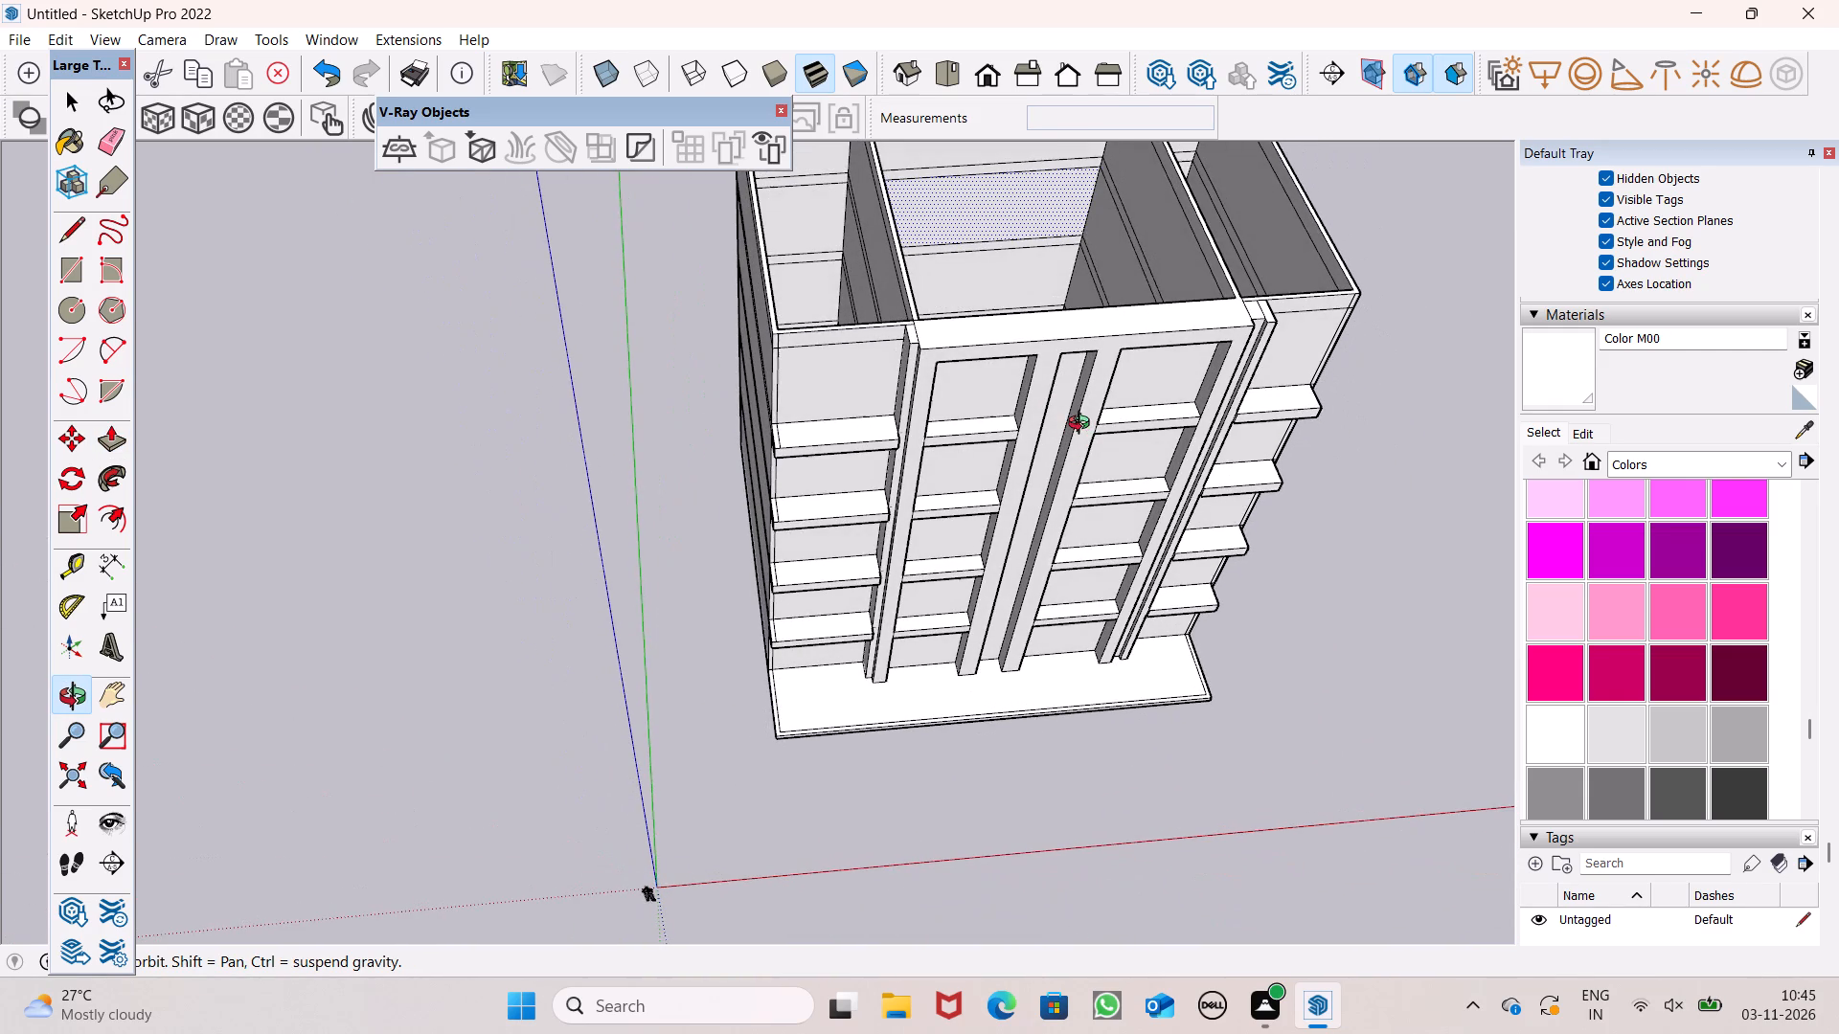
# Pull the narrow wall-end strip at the left wing's outer front corner forward 1' 2 13/16" on the top level, including the band above it.
pyautogui.moveTo(1083, 425); pyautogui.dragTo(969, 324, button='middle')
pyautogui.scroll(2, 856, 282)
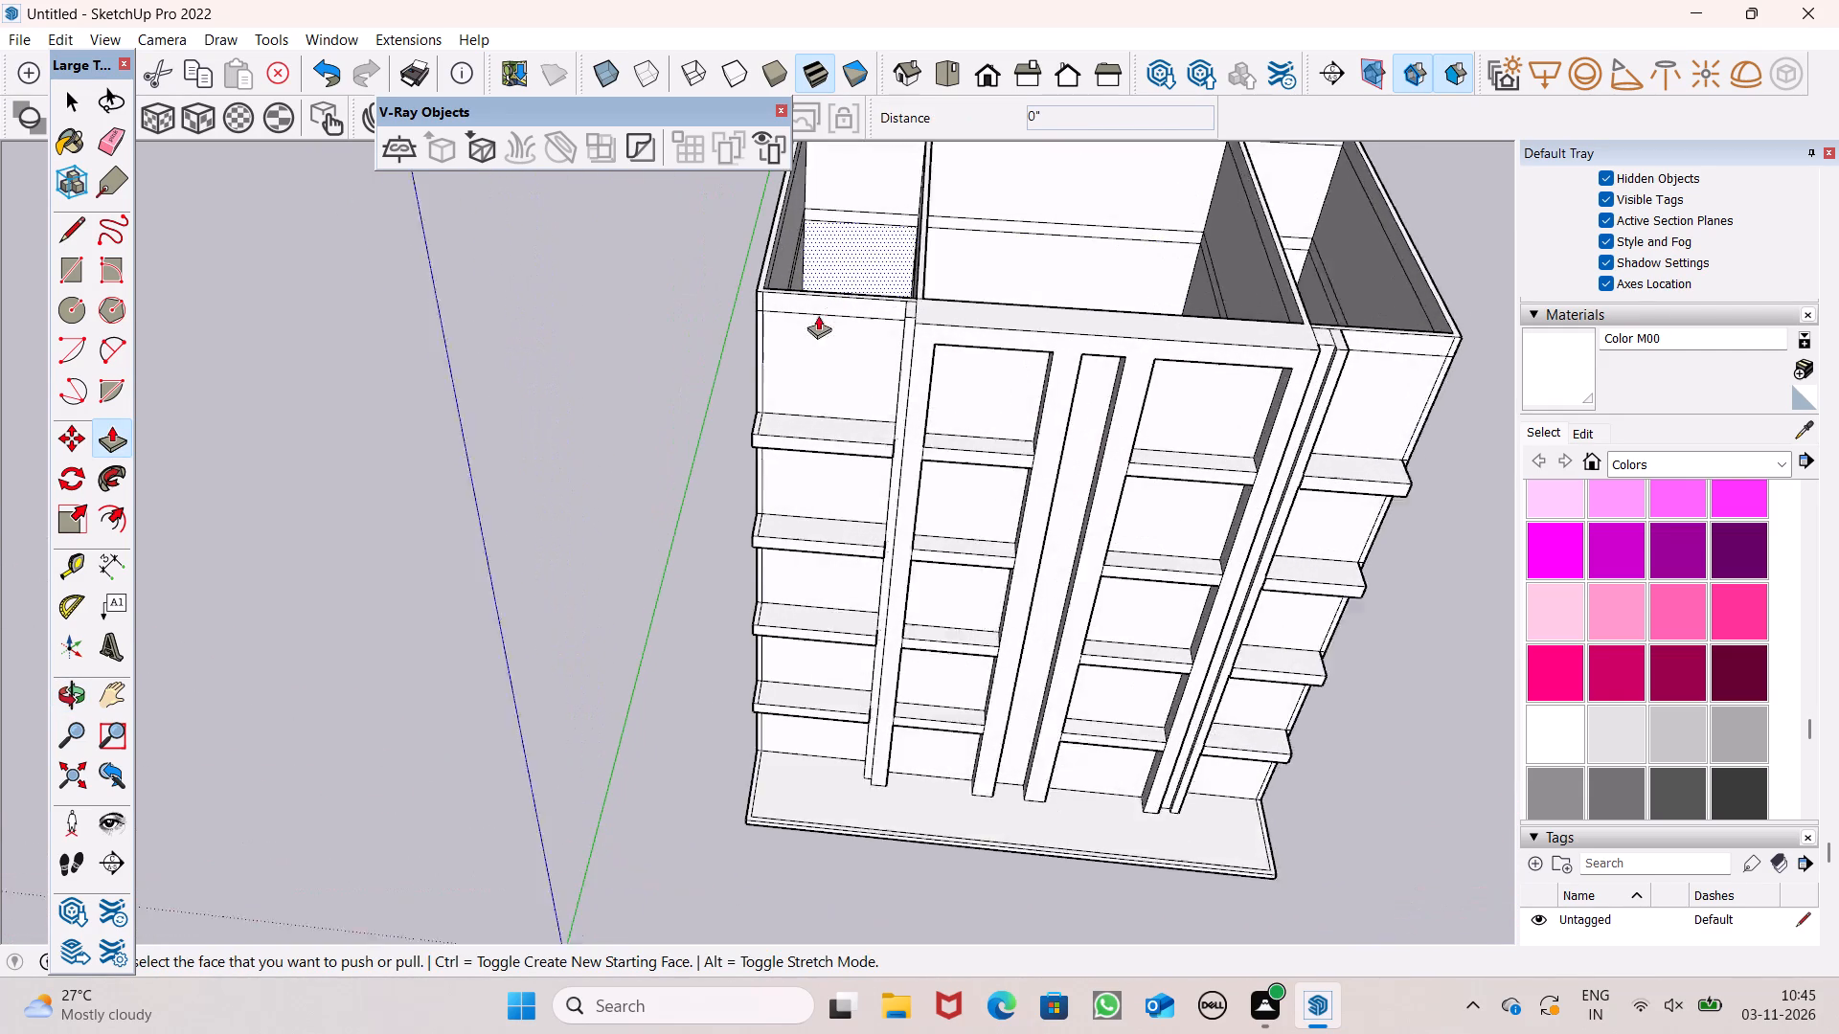
pyautogui.scroll(1, 818, 315)
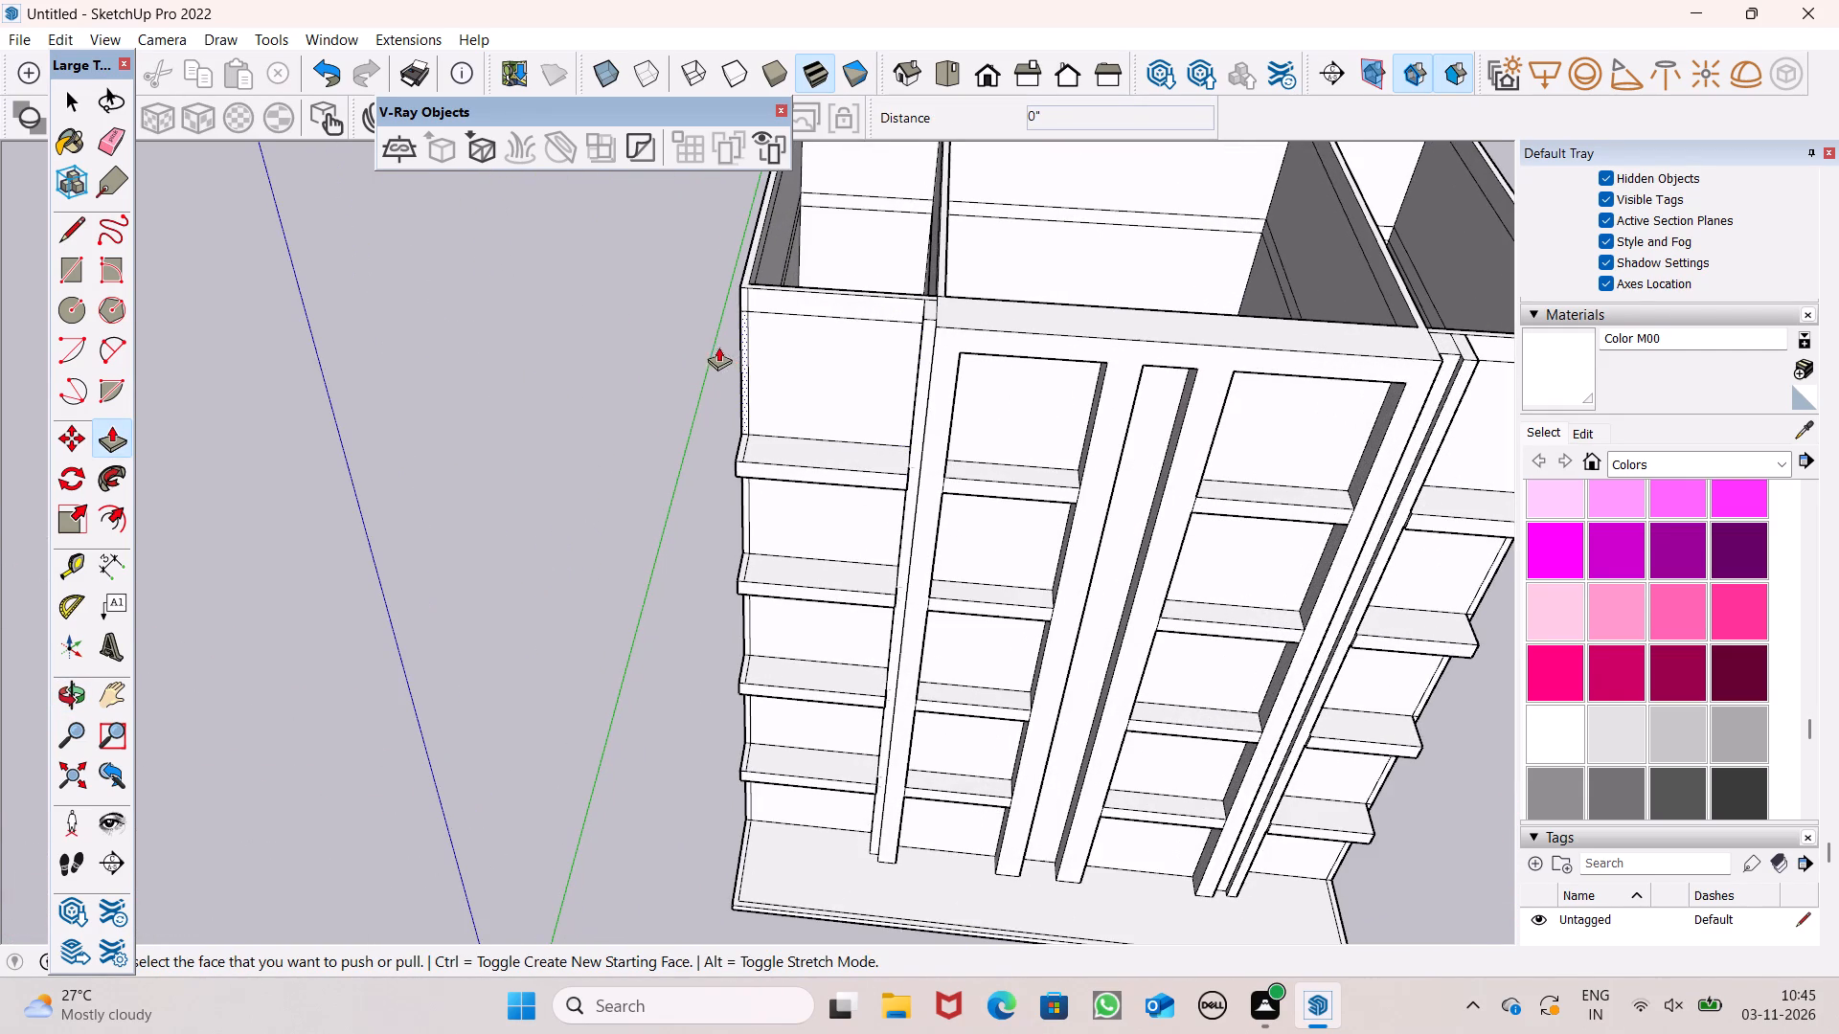
pyautogui.scroll(5, 761, 393)
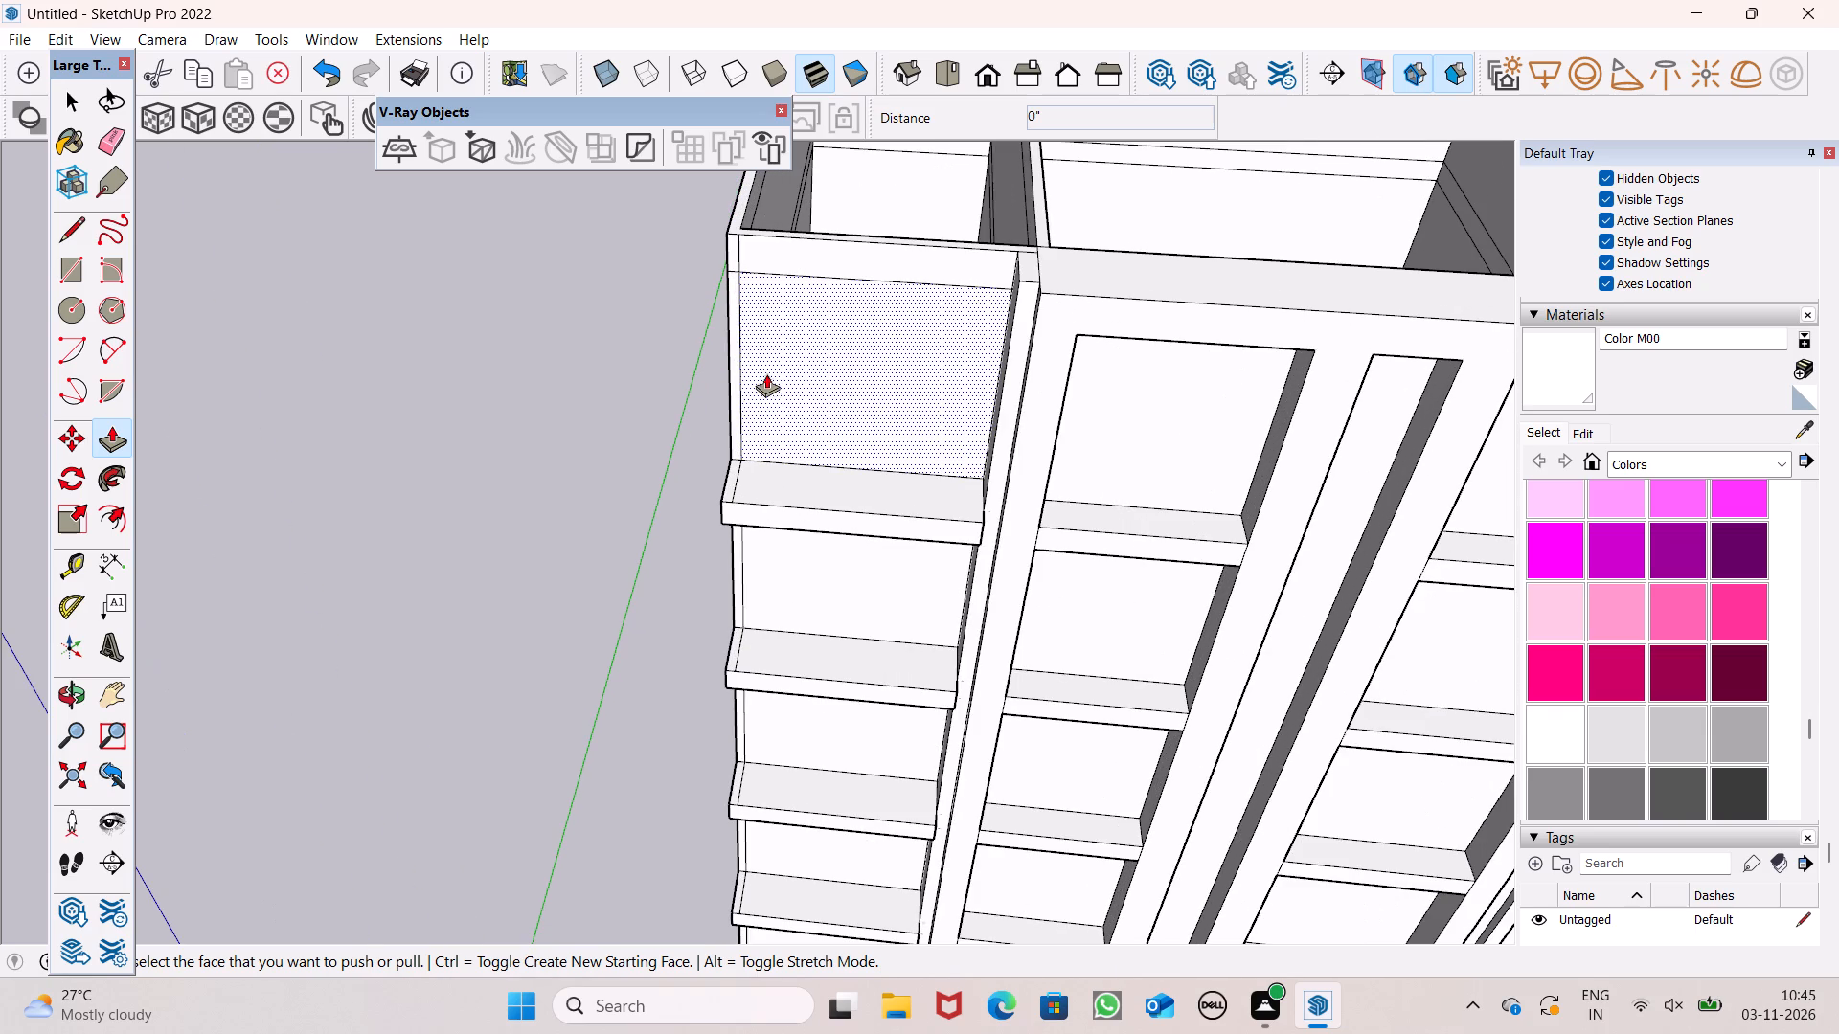
pyautogui.scroll(6, 722, 258)
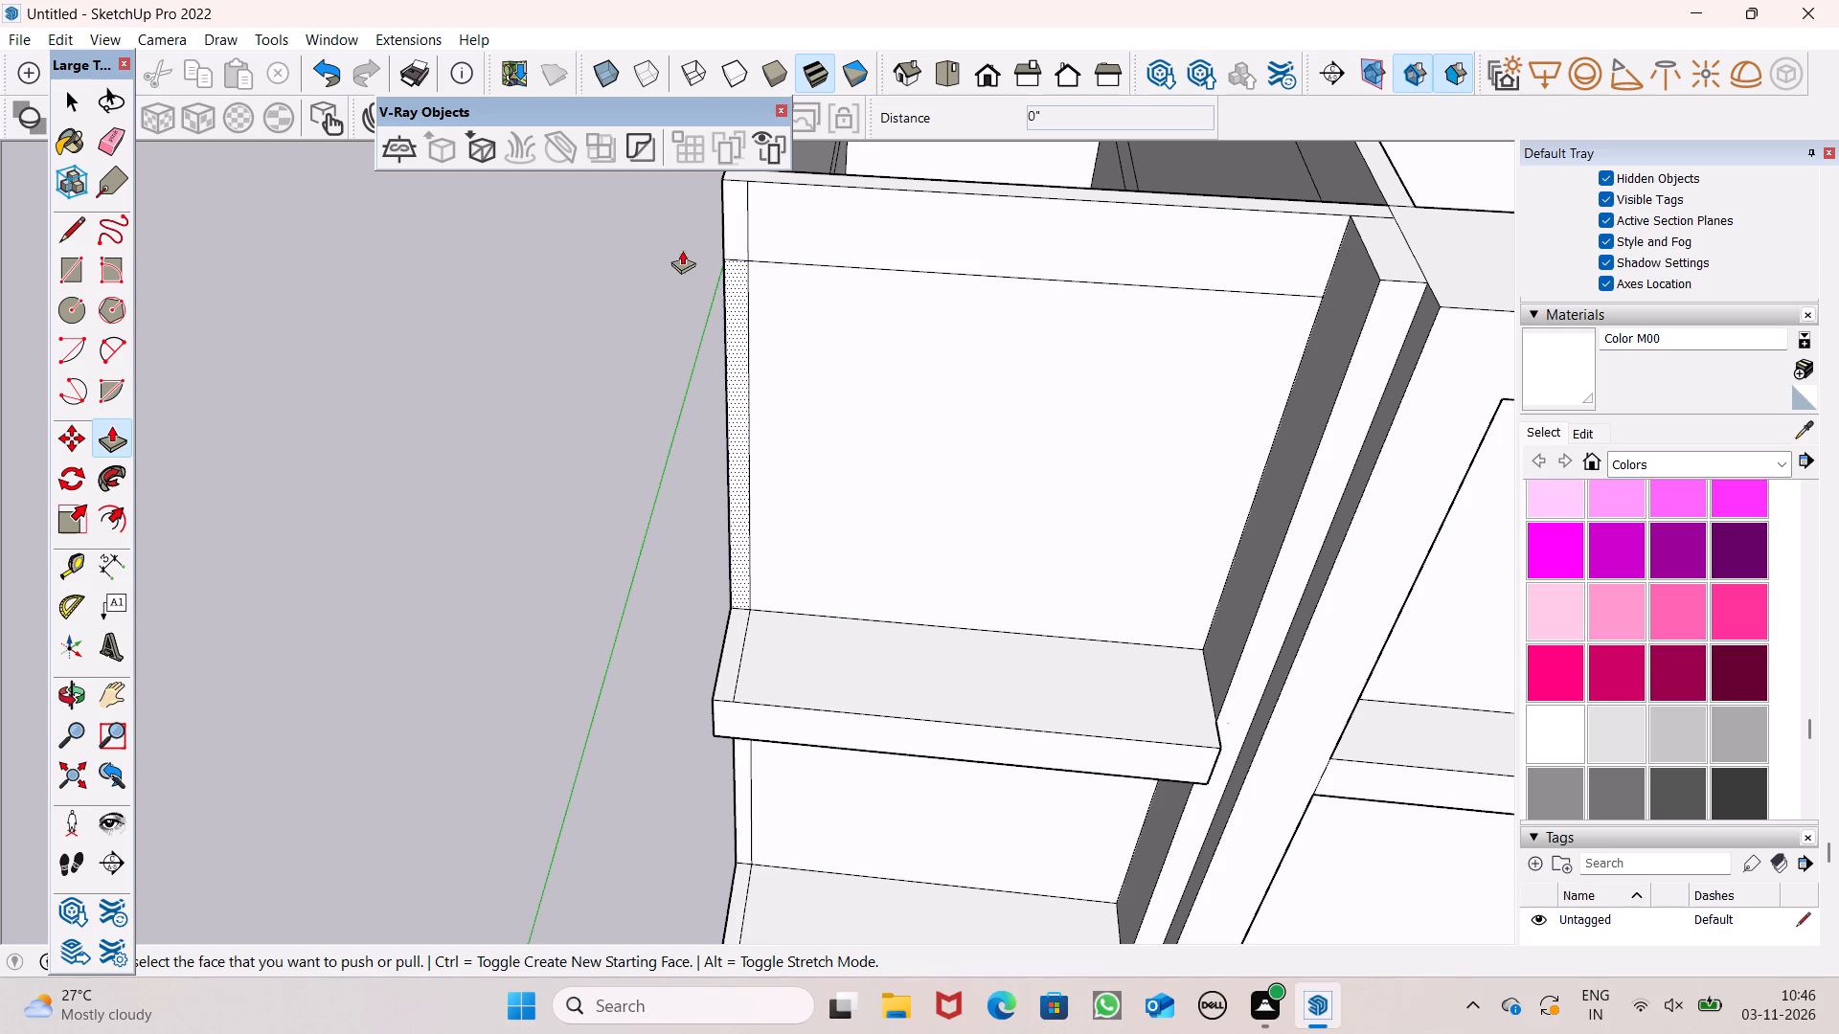
pyautogui.moveTo(877, 378); pyautogui.dragTo(885, 460, button='middle')
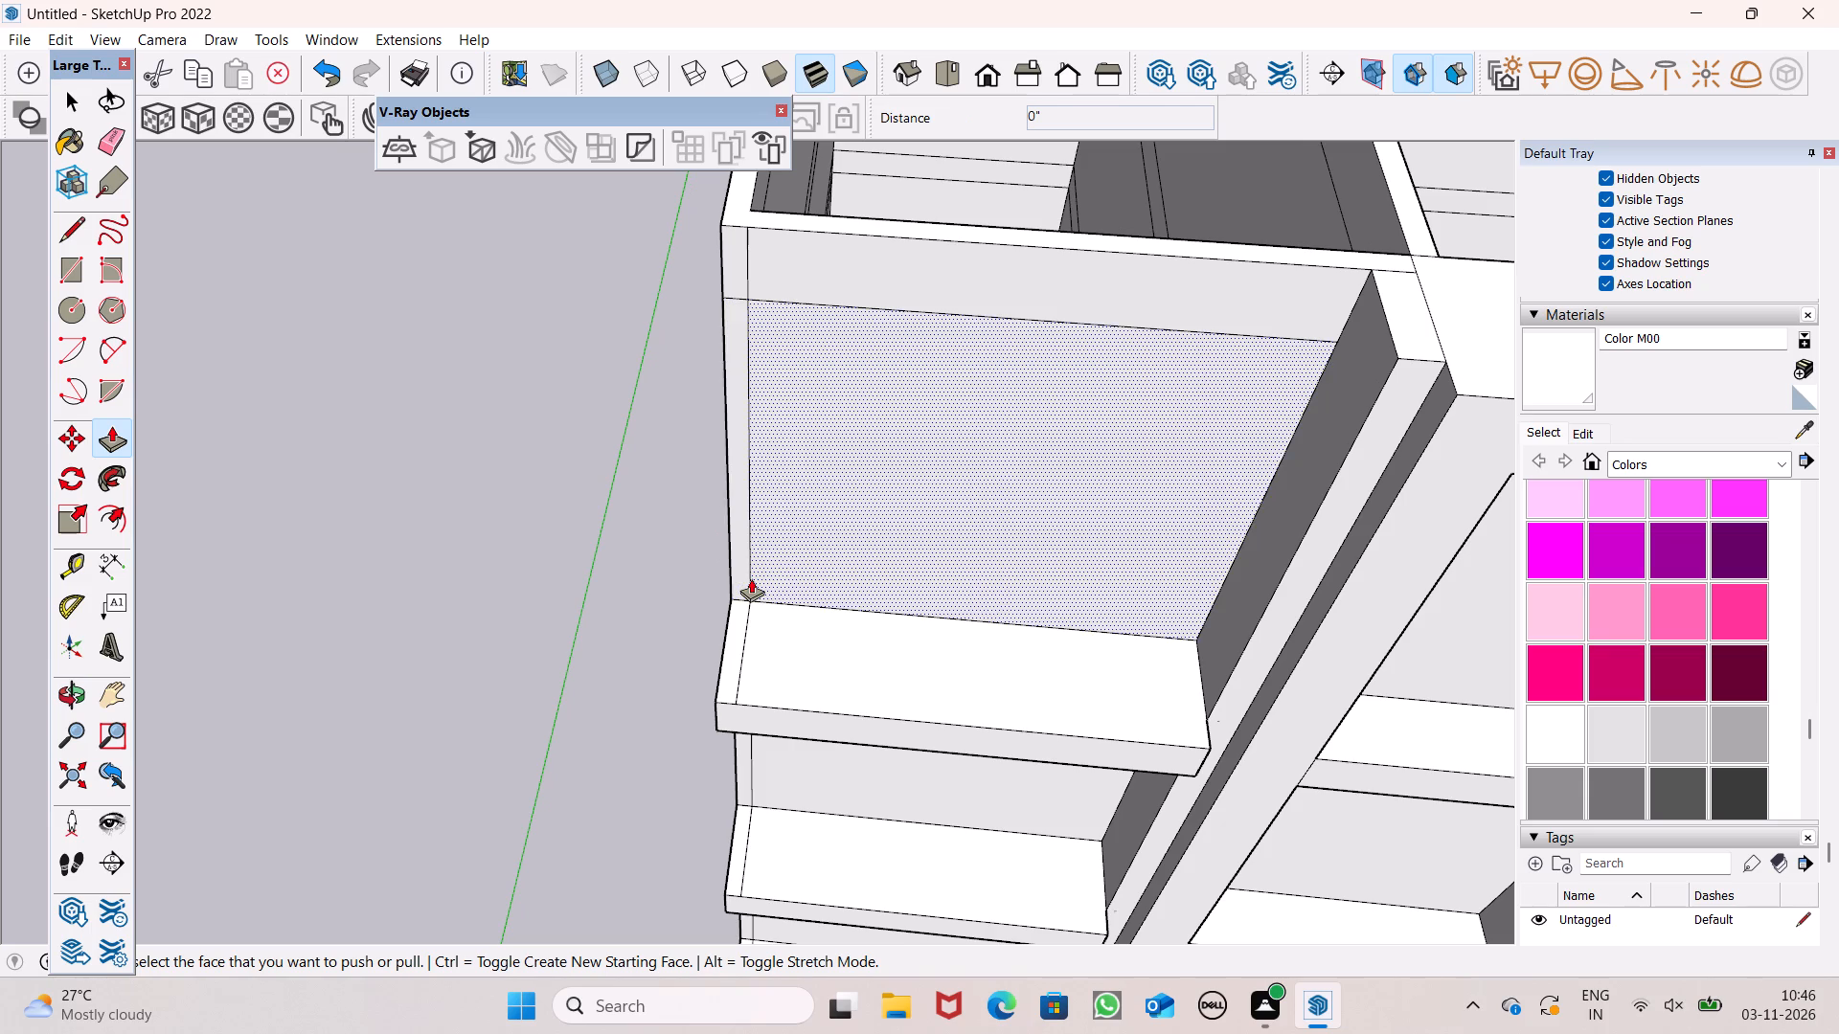
pyautogui.moveTo(739, 578); pyautogui.dragTo(739, 605)
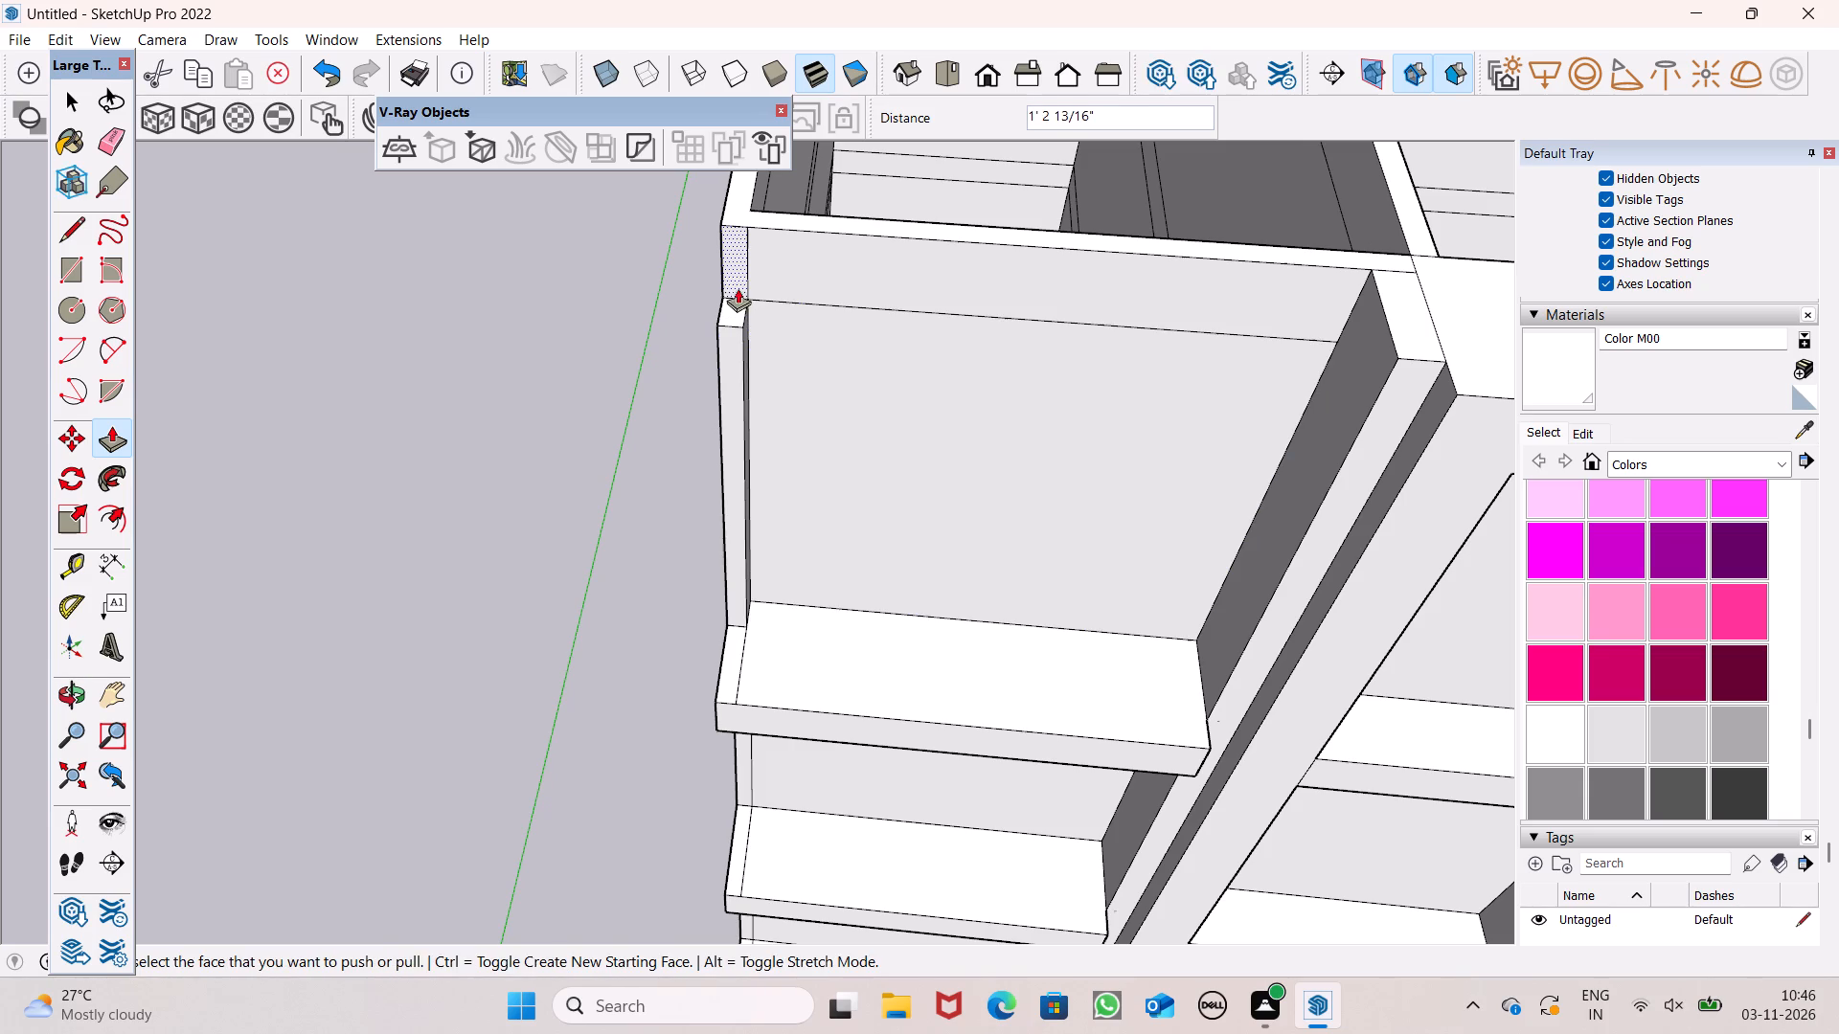
pyautogui.moveTo(736, 280); pyautogui.dragTo(729, 331)
# Pull the left wing's outer wall-end strips on the three levels below the top one forward 1' 2 13/16" to match.
pyautogui.scroll(-5, 774, 209)
pyautogui.moveTo(817, 484); pyautogui.dragTo(726, 528, button='middle')
pyautogui.scroll(1, 722, 519)
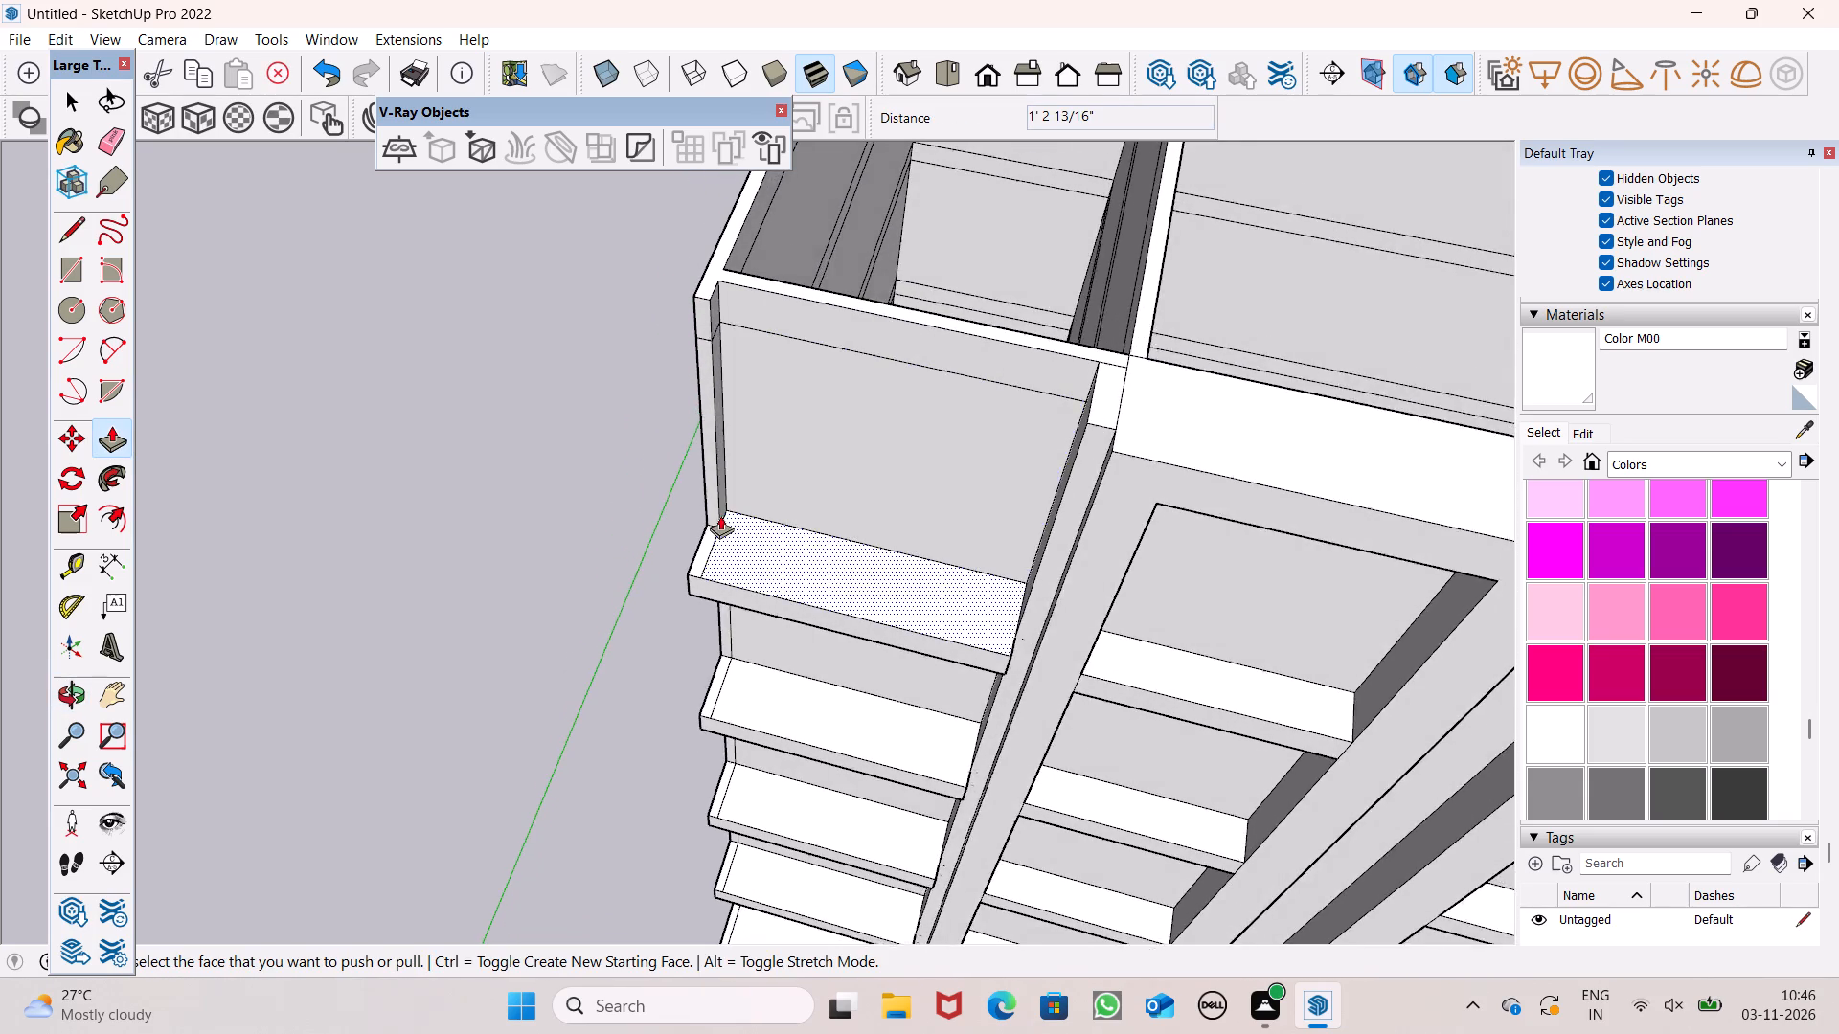
pyautogui.moveTo(723, 629); pyautogui.dragTo(714, 506)
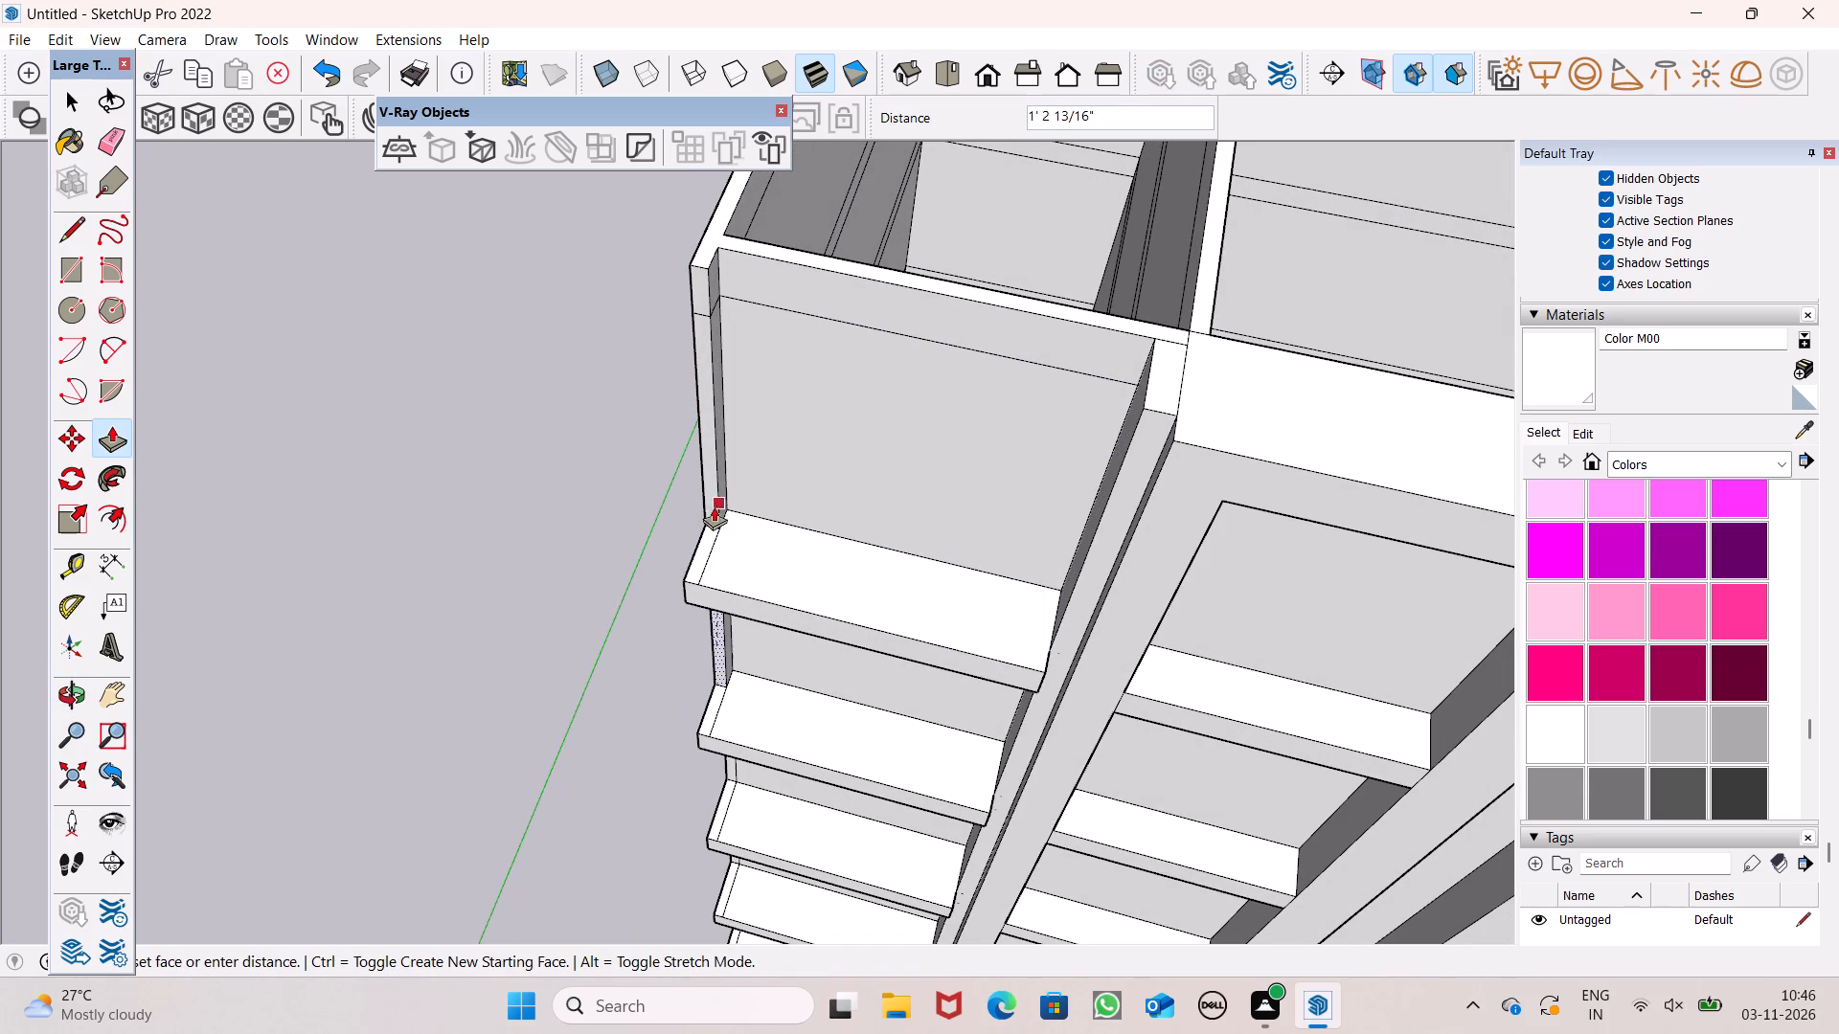
pyautogui.moveTo(714, 506); pyautogui.dragTo(715, 507)
pyautogui.scroll(-4, 704, 353)
pyautogui.moveTo(755, 624); pyautogui.dragTo(686, 432, button='middle')
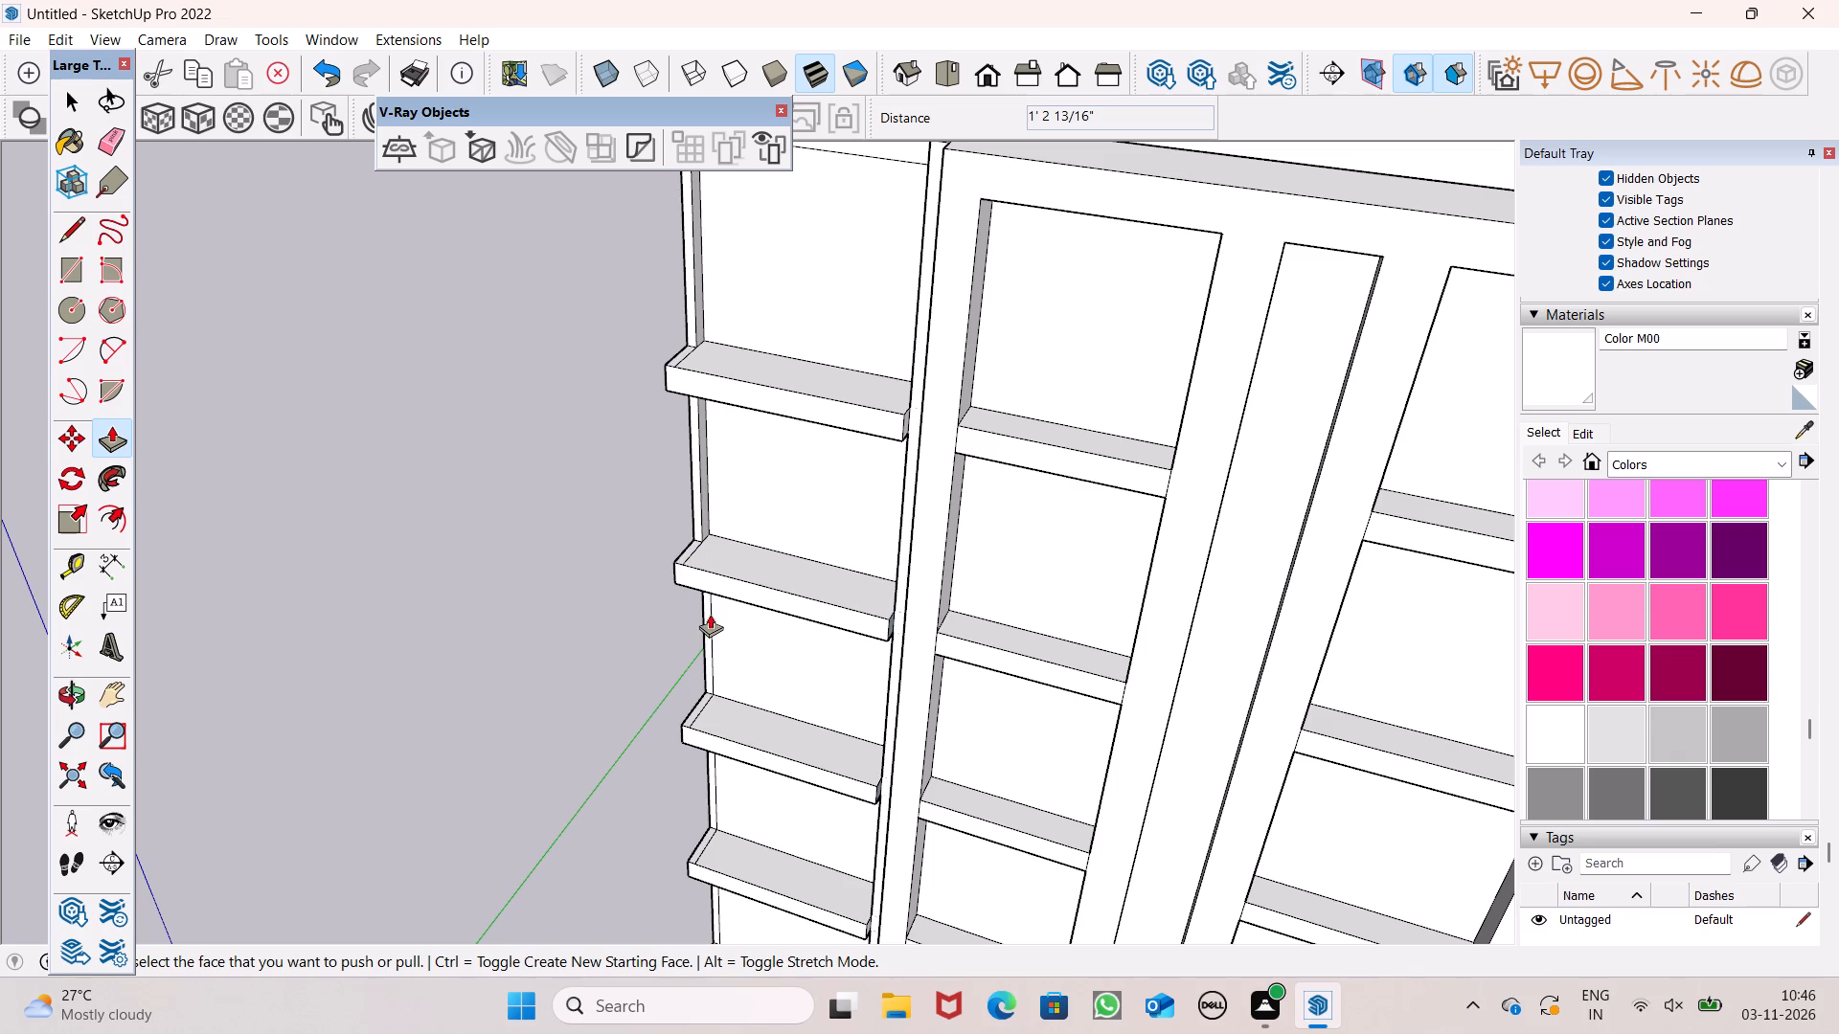
pyautogui.moveTo(708, 603); pyautogui.dragTo(680, 587)
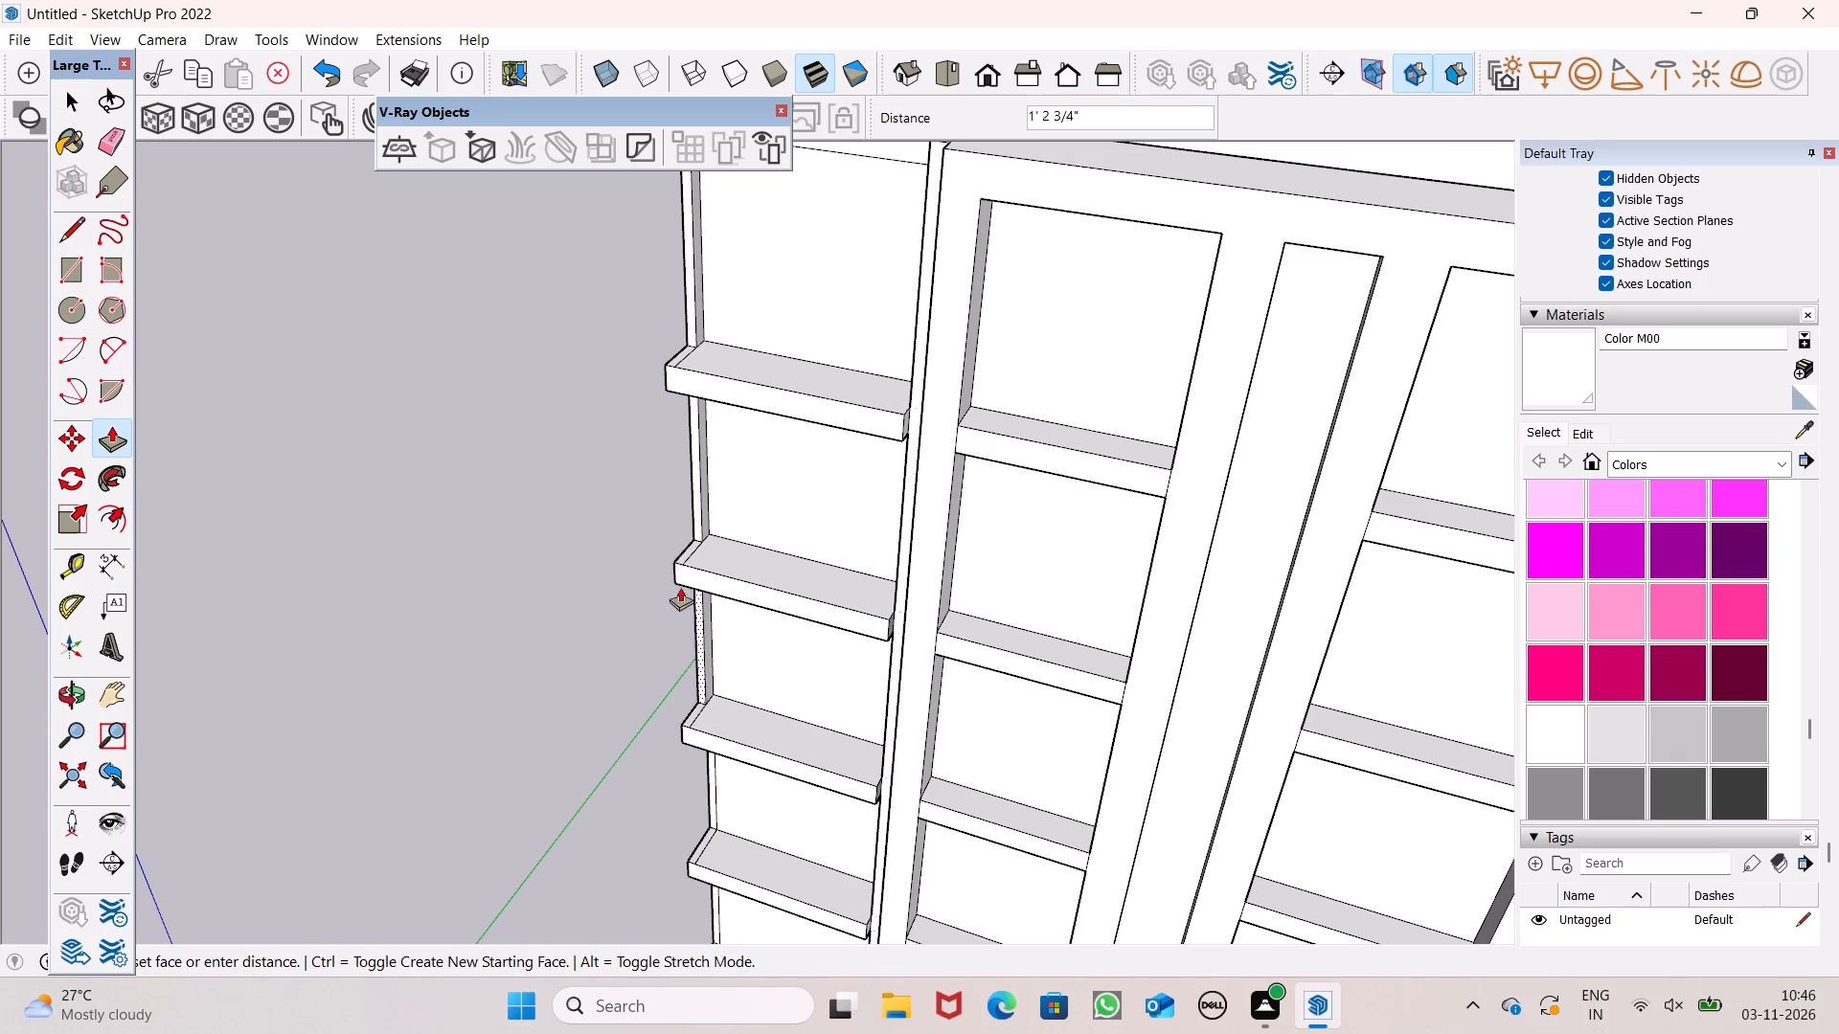
pyautogui.moveTo(680, 587); pyautogui.dragTo(705, 524)
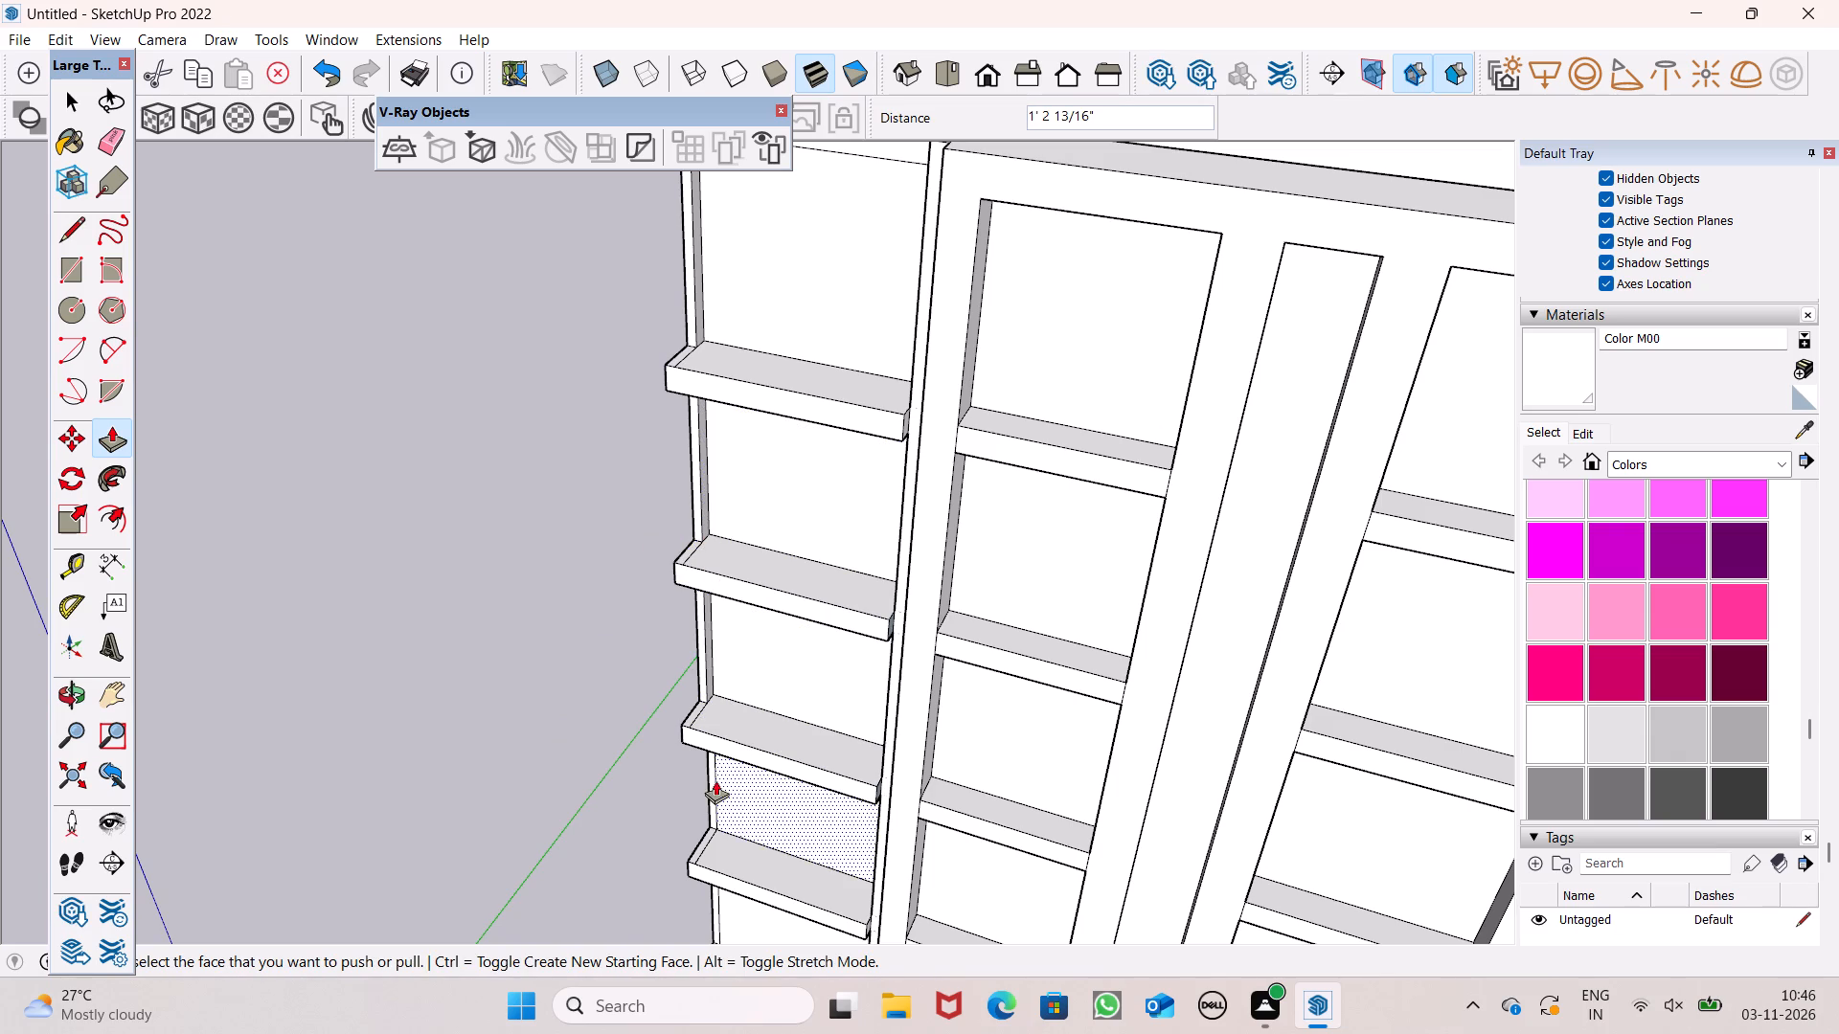
pyautogui.moveTo(710, 784); pyautogui.dragTo(700, 664)
# Pull the lowest level's outer wall-end strip on the left wing forward 1' 2 13/16" to align with the strips above.
pyautogui.scroll(-5, 729, 509)
pyautogui.scroll(7, 731, 880)
pyautogui.scroll(2, 733, 708)
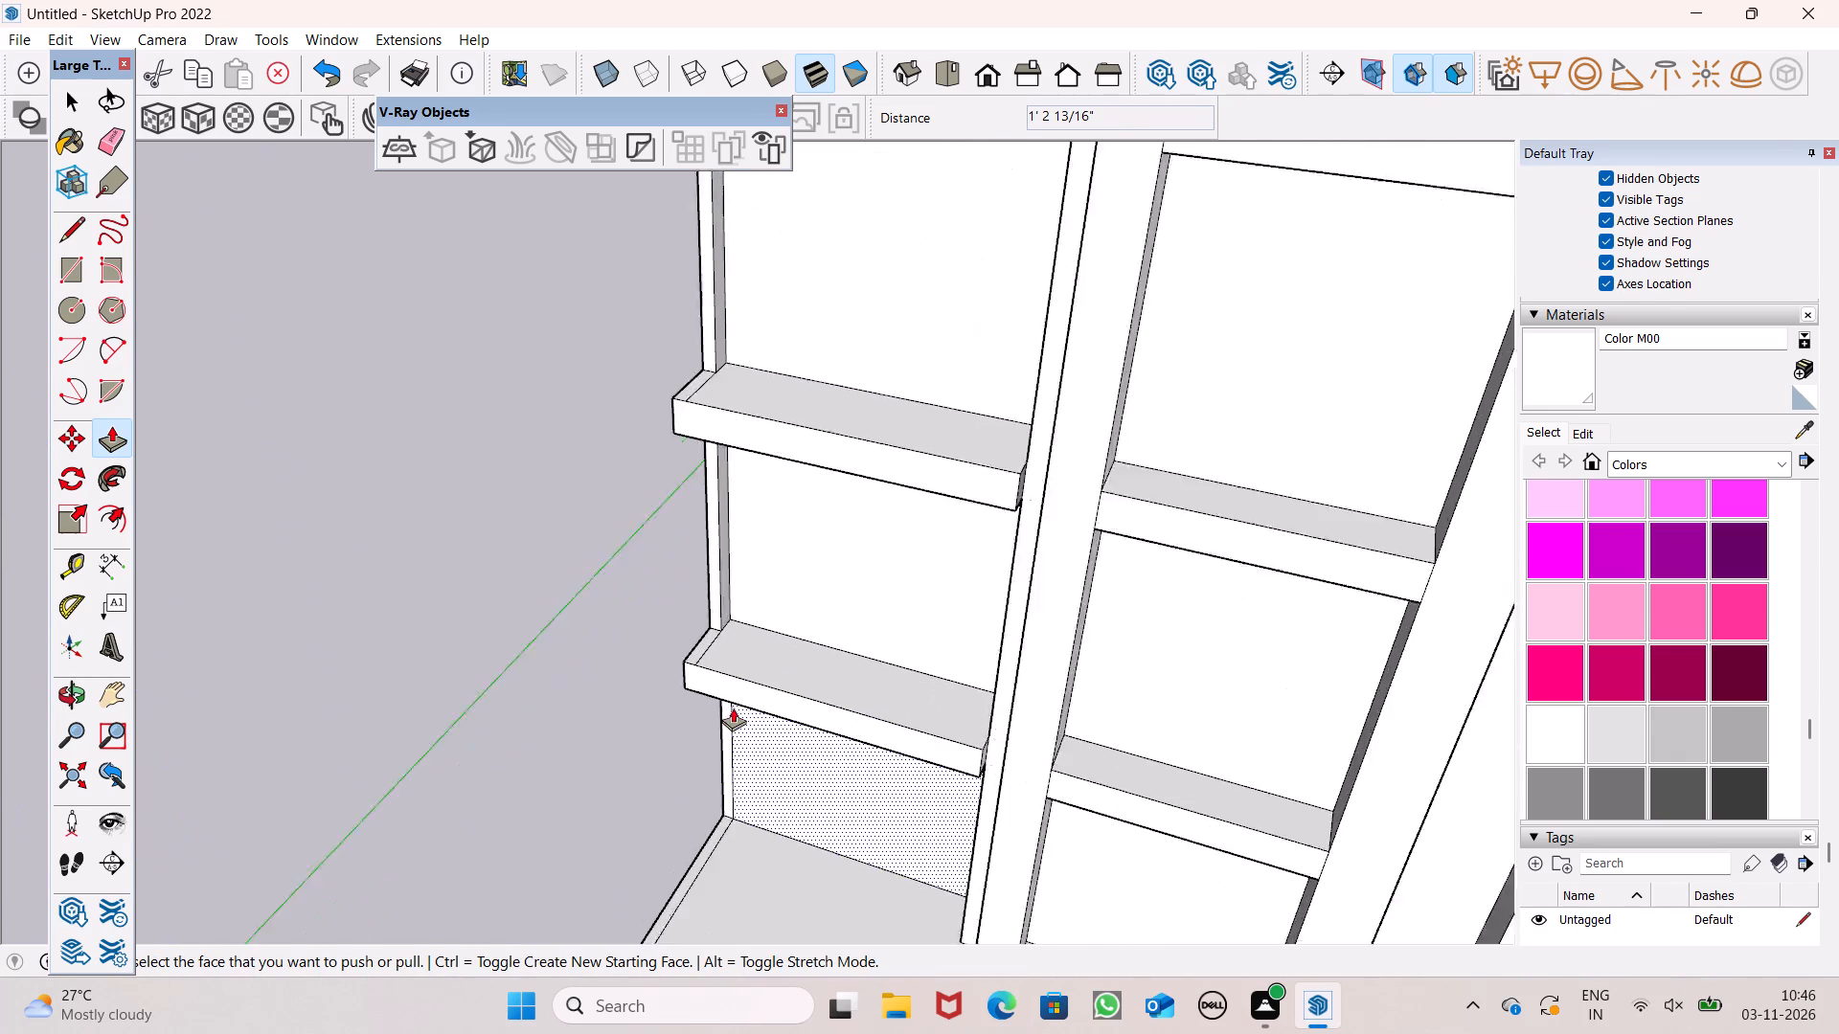
pyautogui.scroll(4, 733, 708)
pyautogui.moveTo(723, 736); pyautogui.dragTo(702, 581)
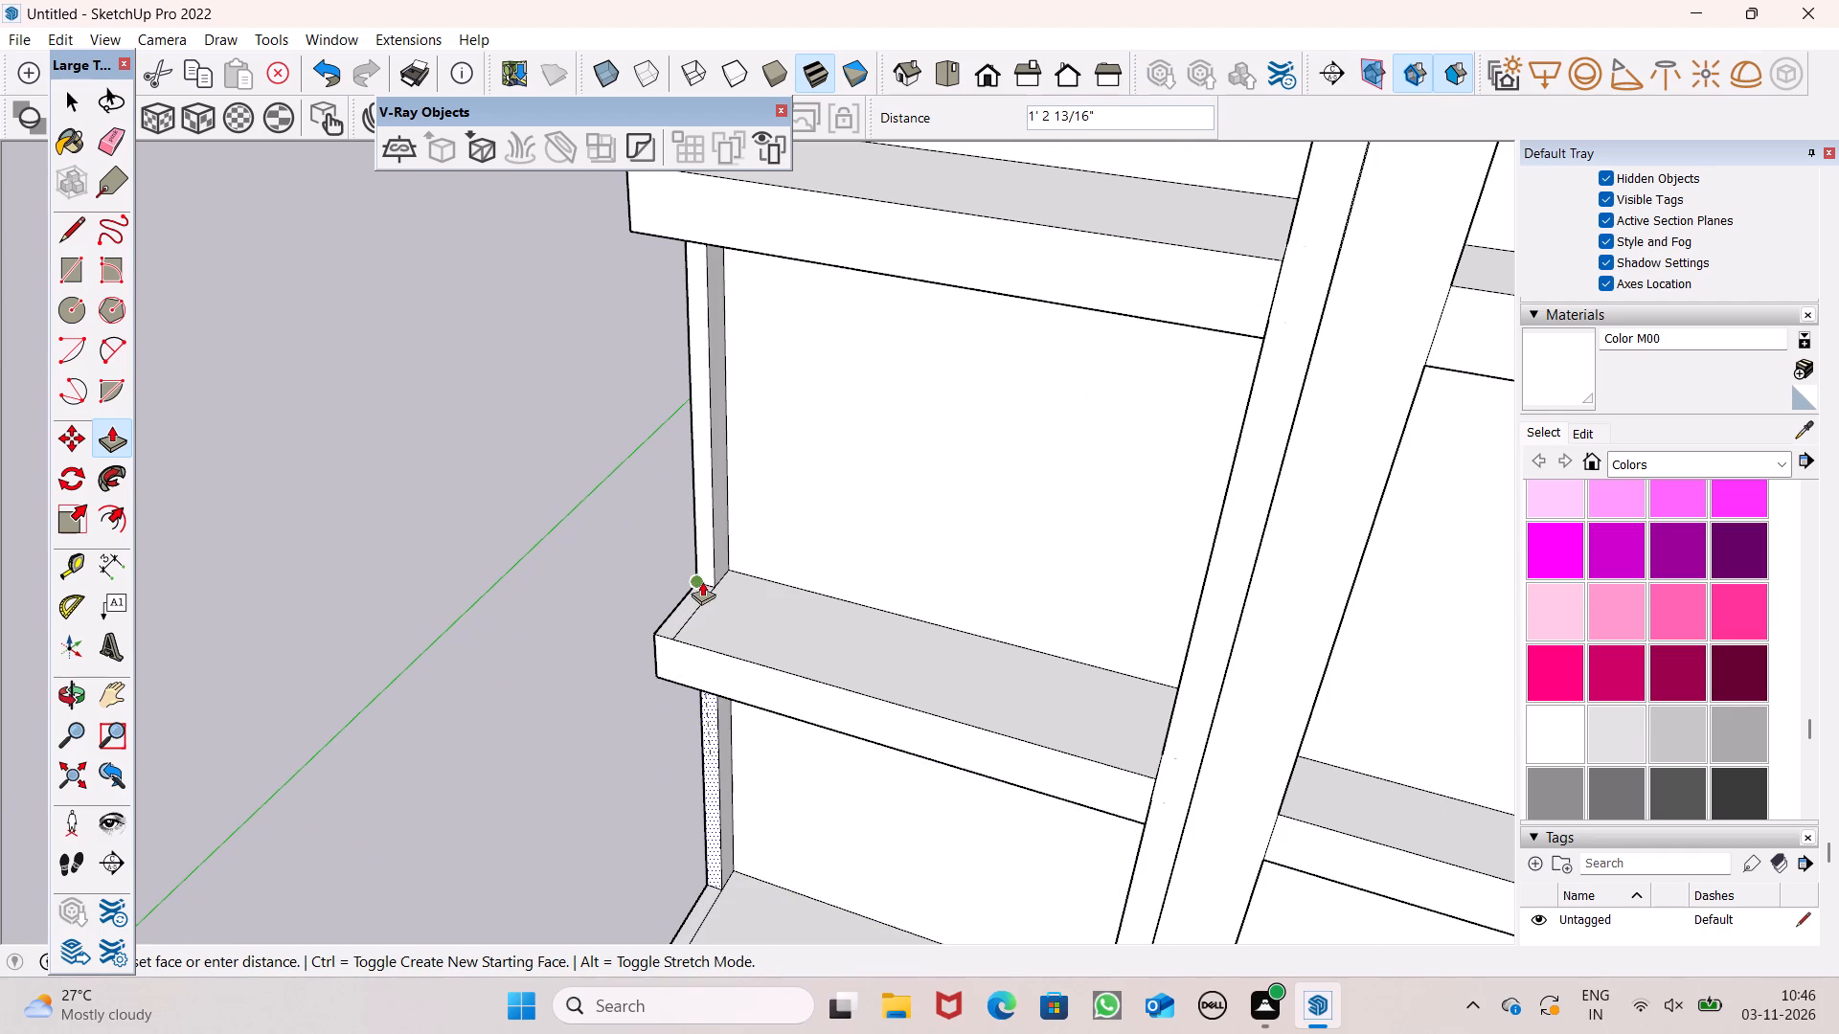
pyautogui.moveTo(702, 581); pyautogui.dragTo(710, 570)
pyautogui.scroll(-6, 715, 508)
pyautogui.moveTo(778, 657); pyautogui.dragTo(868, 588, button='middle')
pyautogui.scroll(-7, 852, 463)
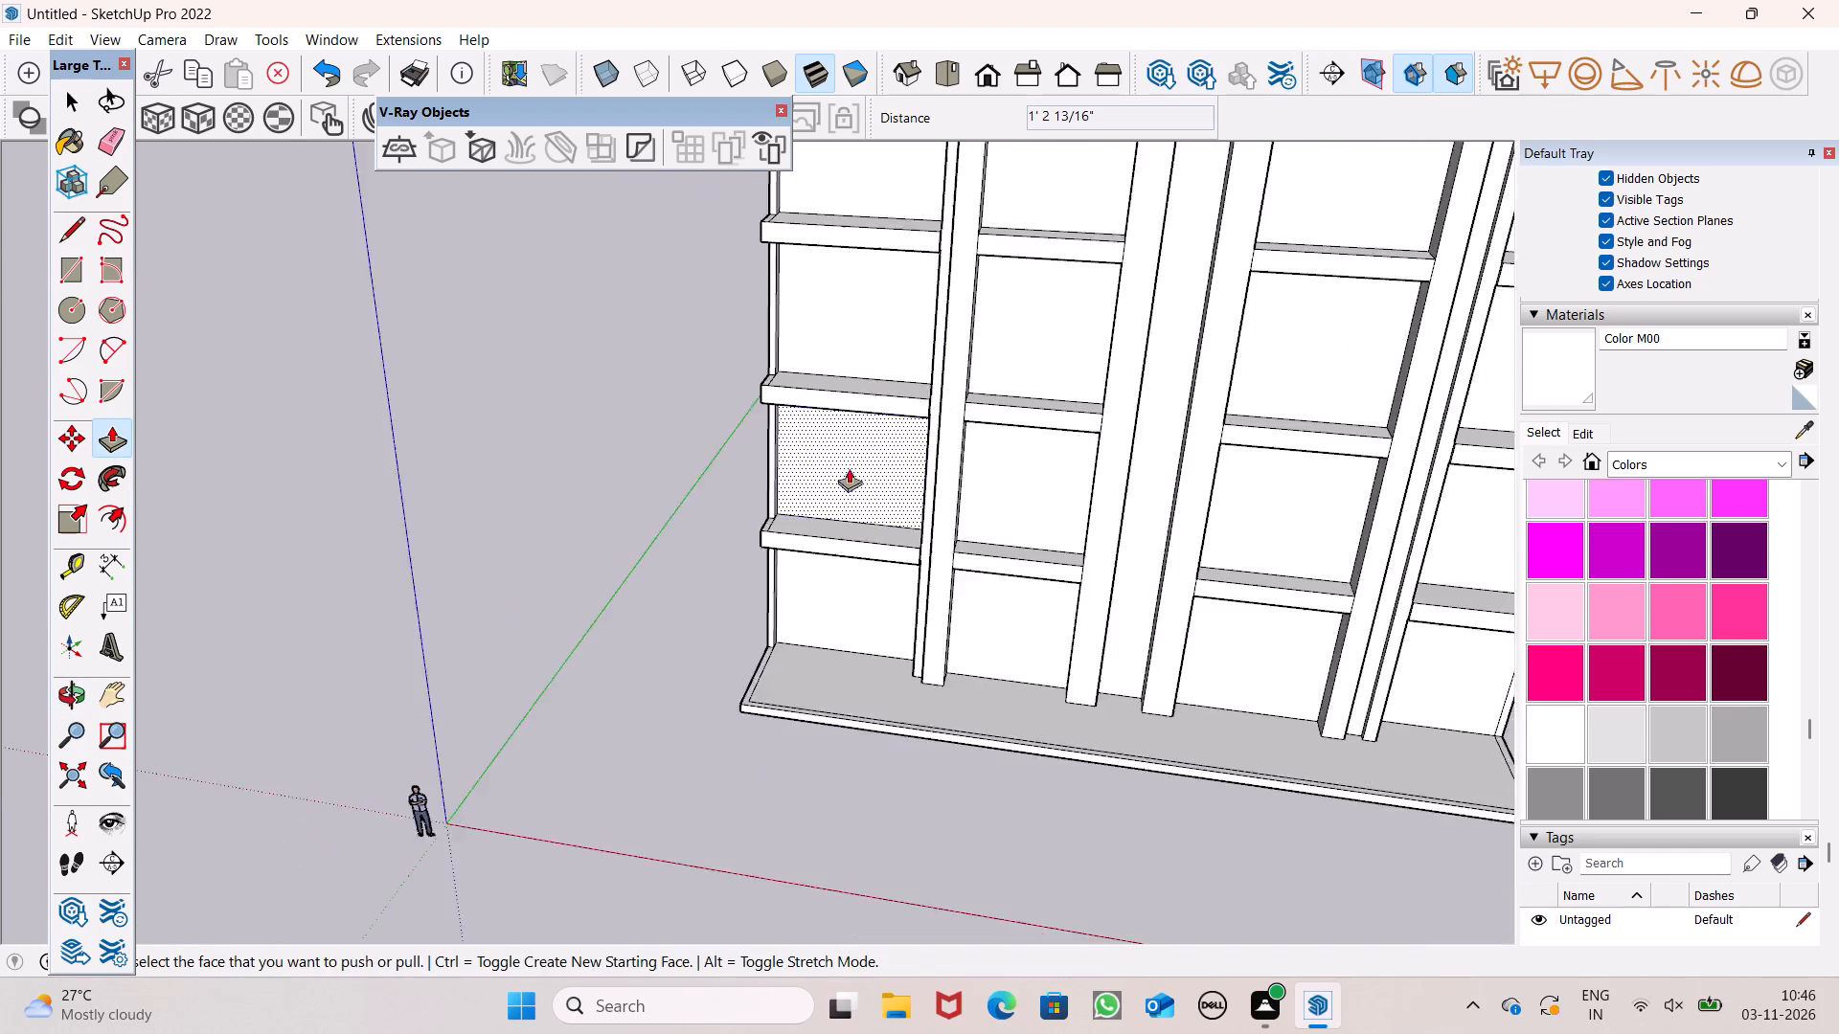
pyautogui.moveTo(709, 642); pyautogui.dragTo(814, 607, button='middle')
pyautogui.scroll(-5, 810, 620)
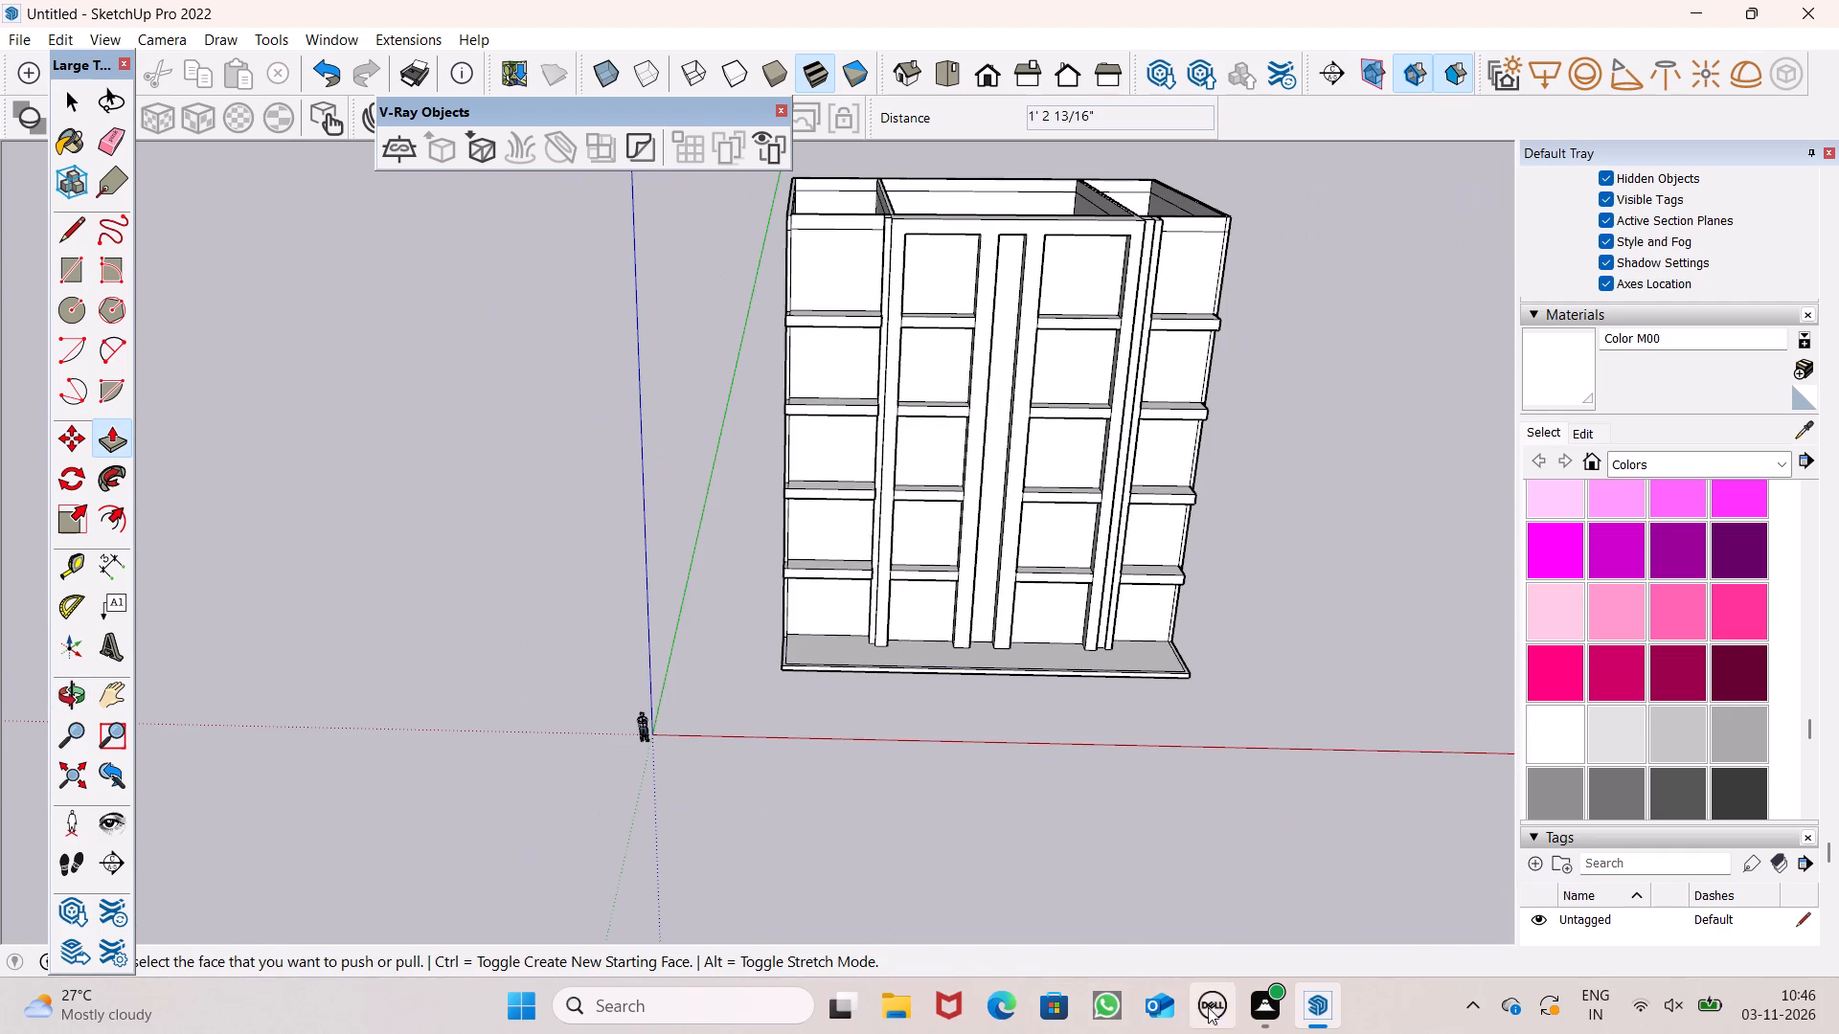
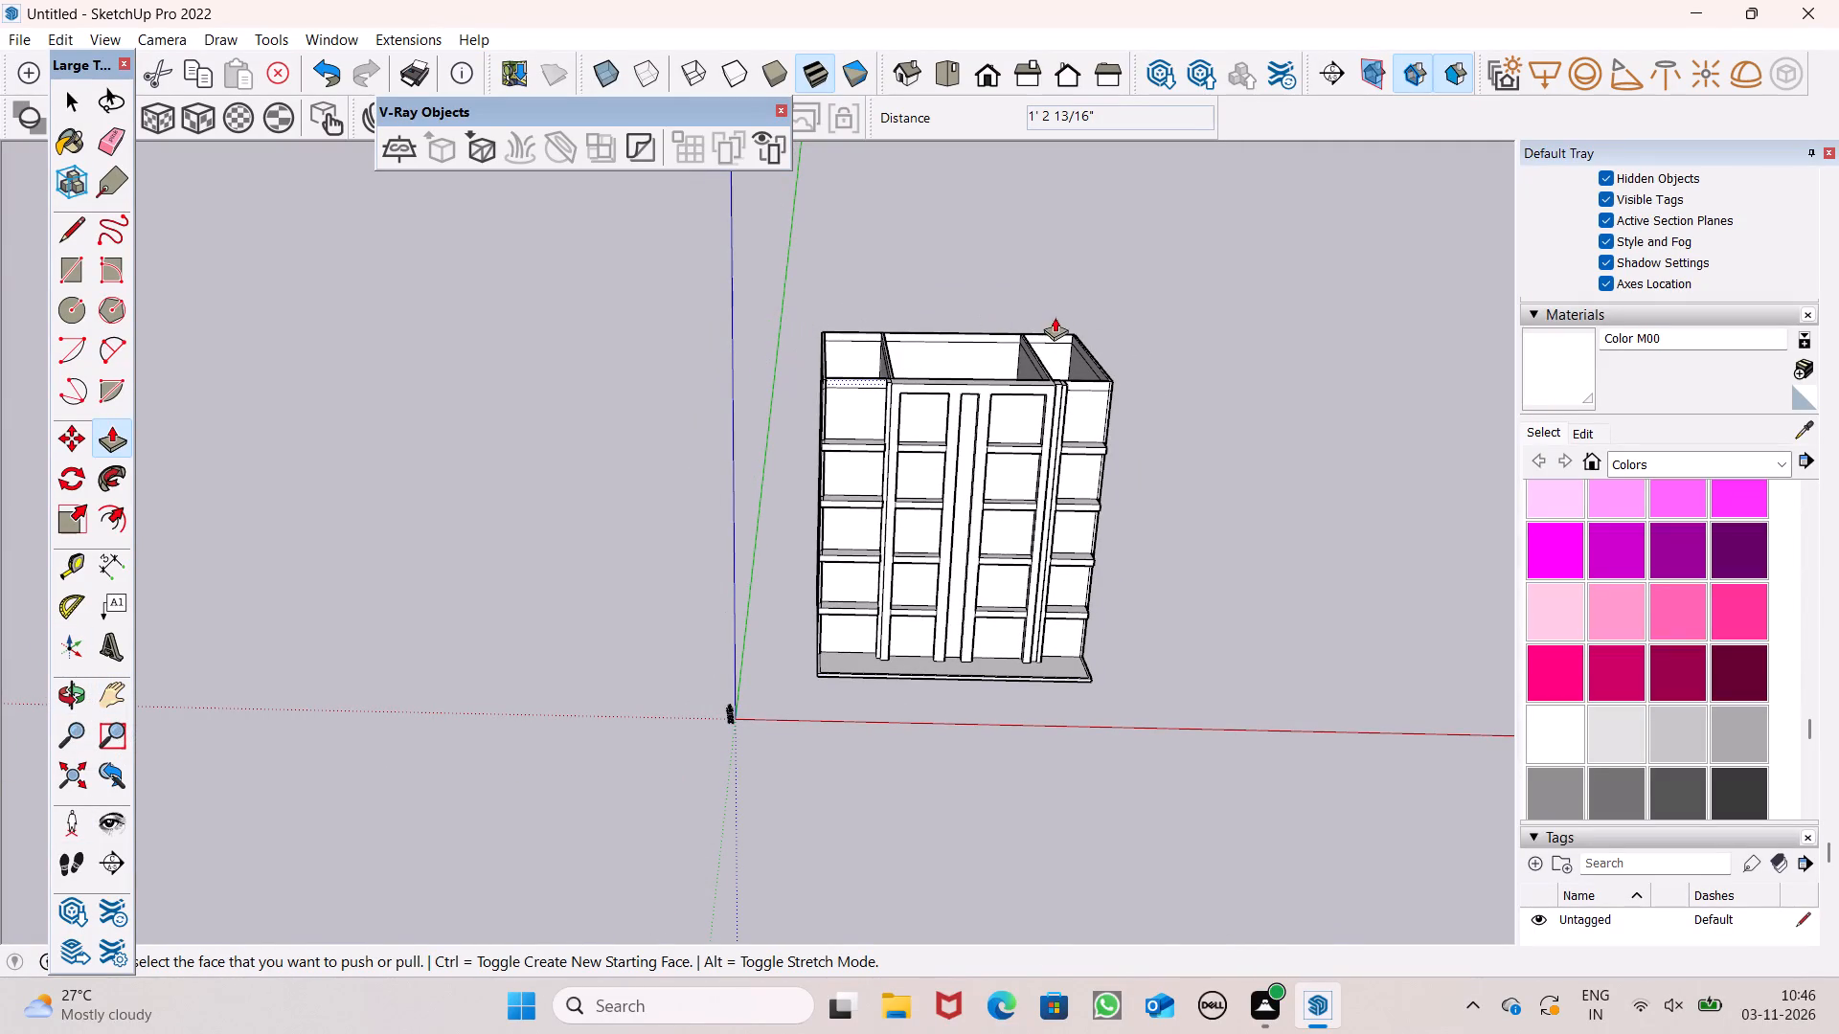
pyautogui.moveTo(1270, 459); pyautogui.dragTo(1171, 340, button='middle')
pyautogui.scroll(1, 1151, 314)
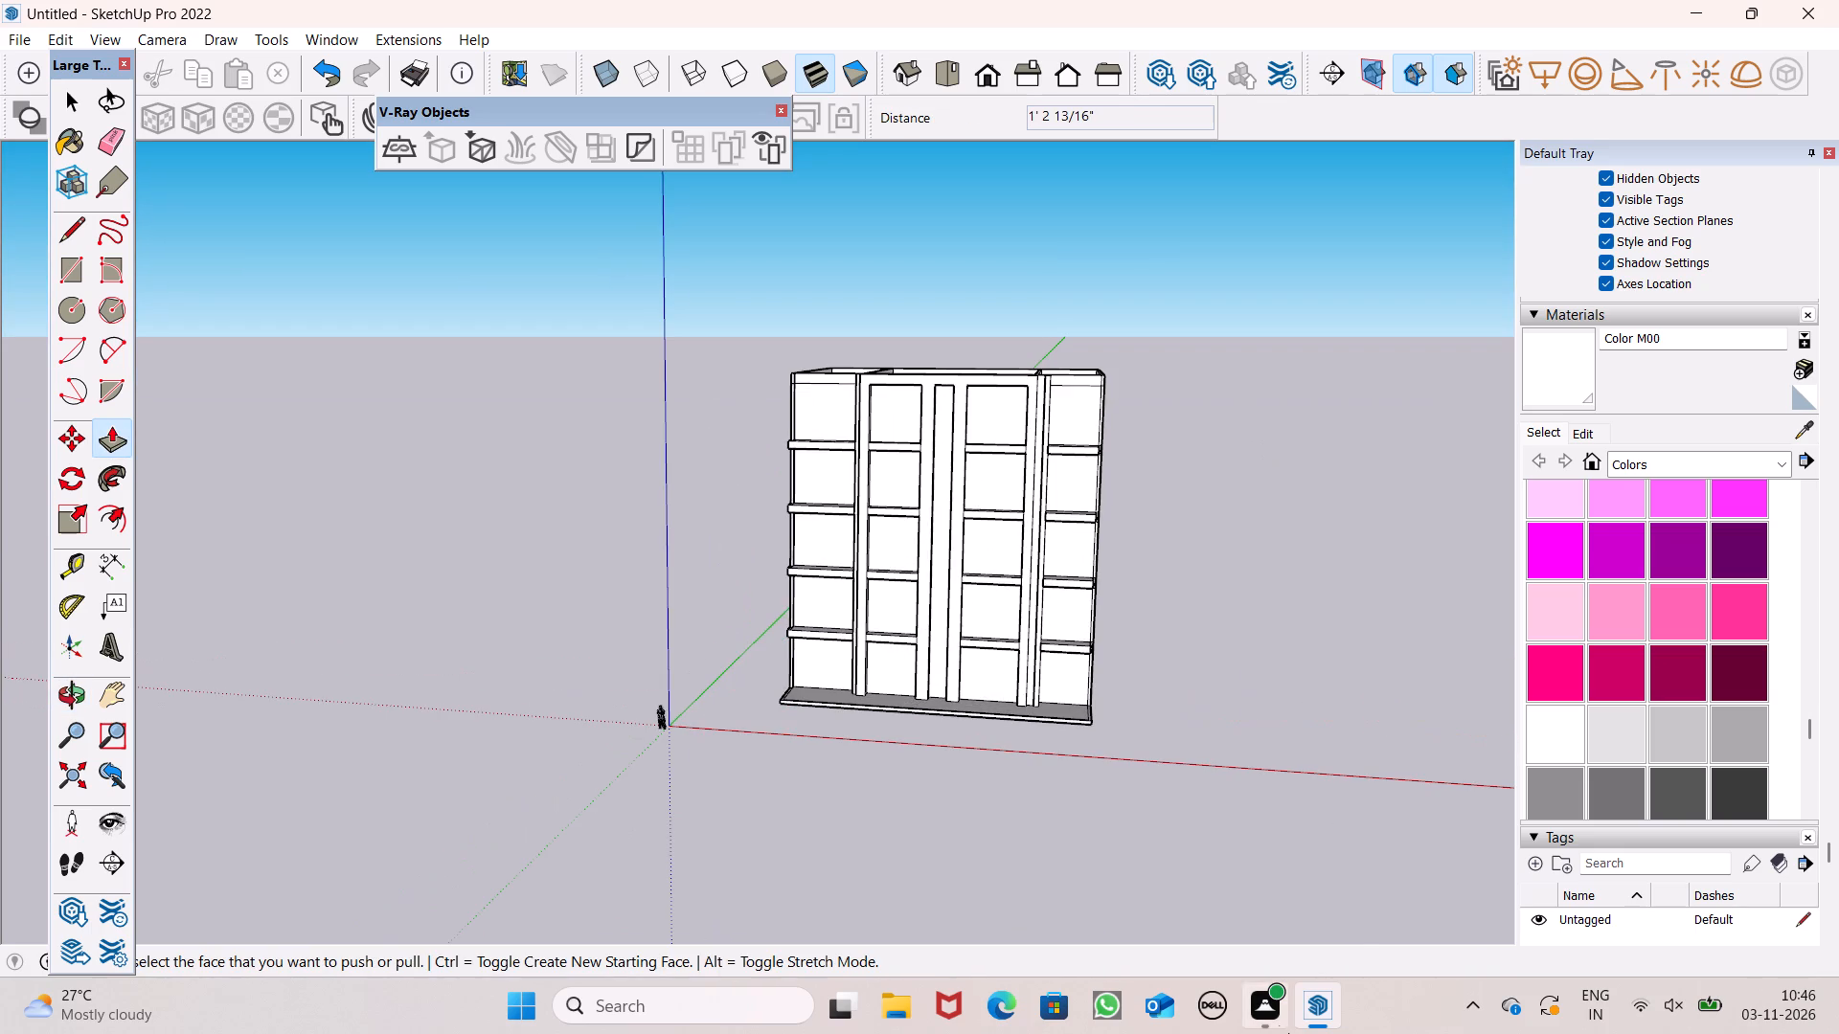
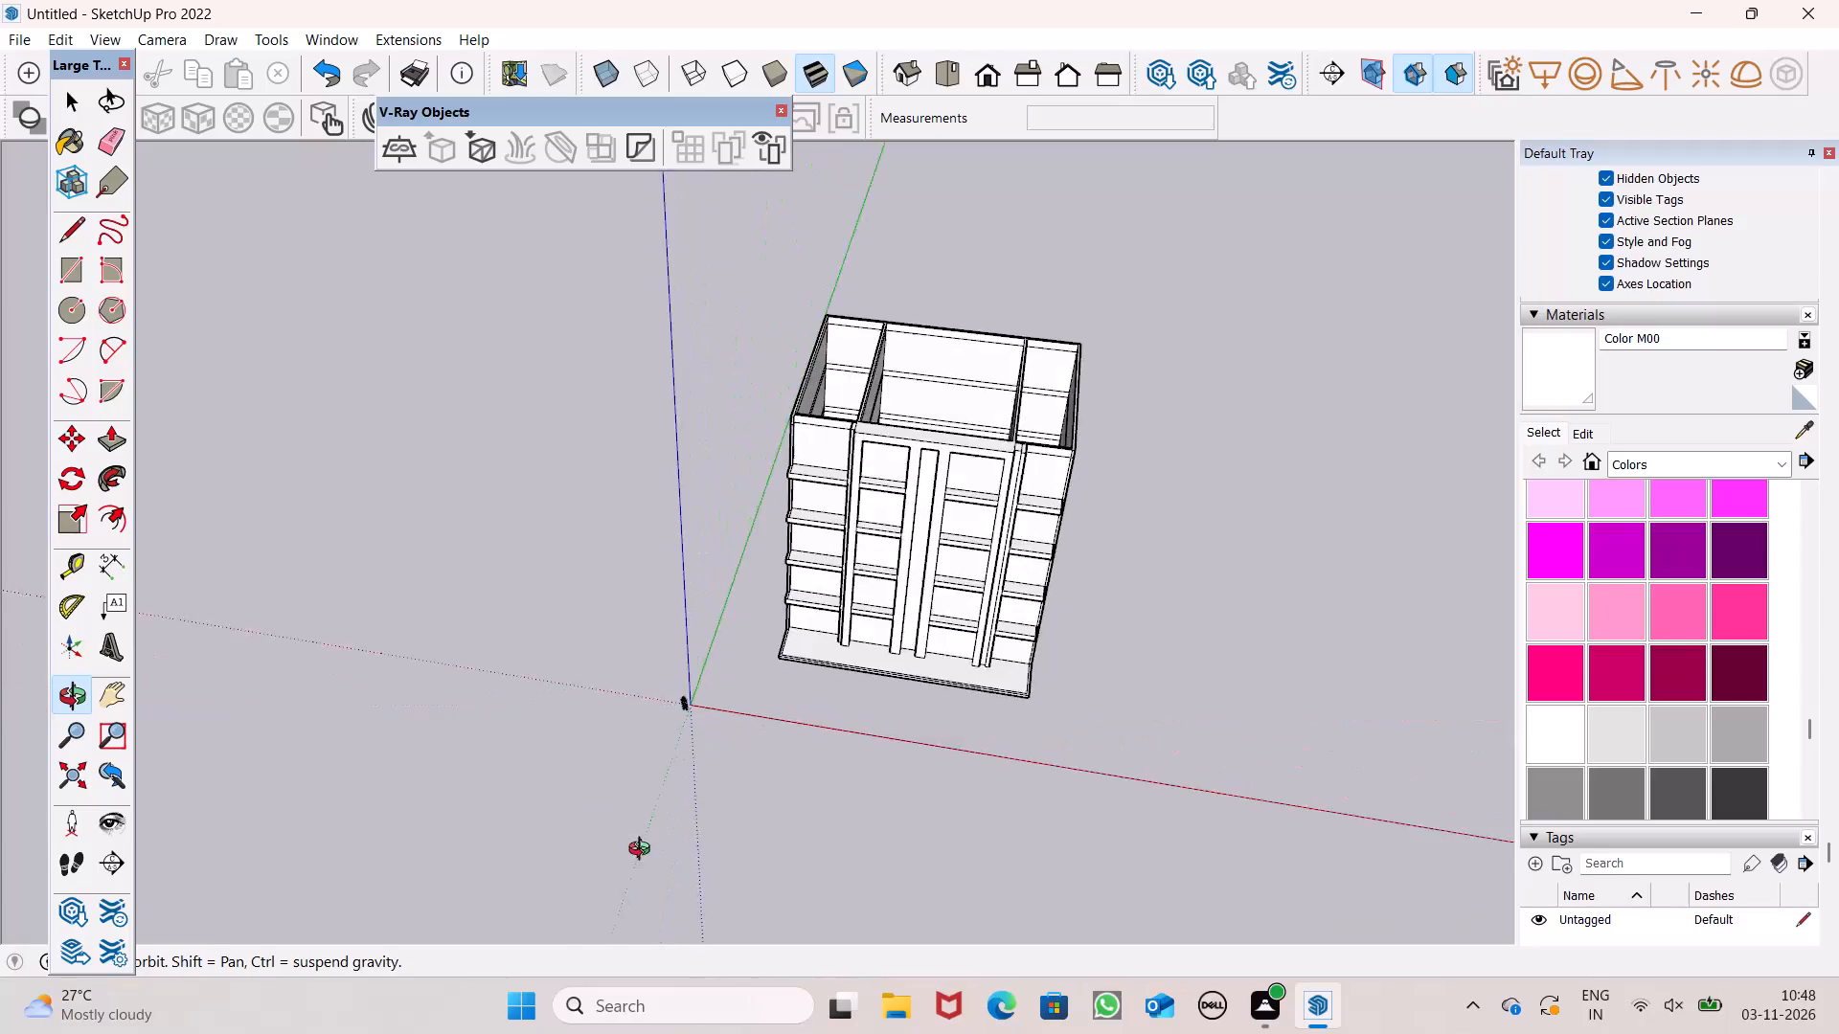
# Examine the building's front frame, wing walls, projecting floor slabs and open top from several angles and distances.
pyautogui.scroll(9, 874, 453)
pyautogui.moveTo(818, 619); pyautogui.dragTo(714, 641, button='middle')
pyautogui.scroll(3, 737, 653)
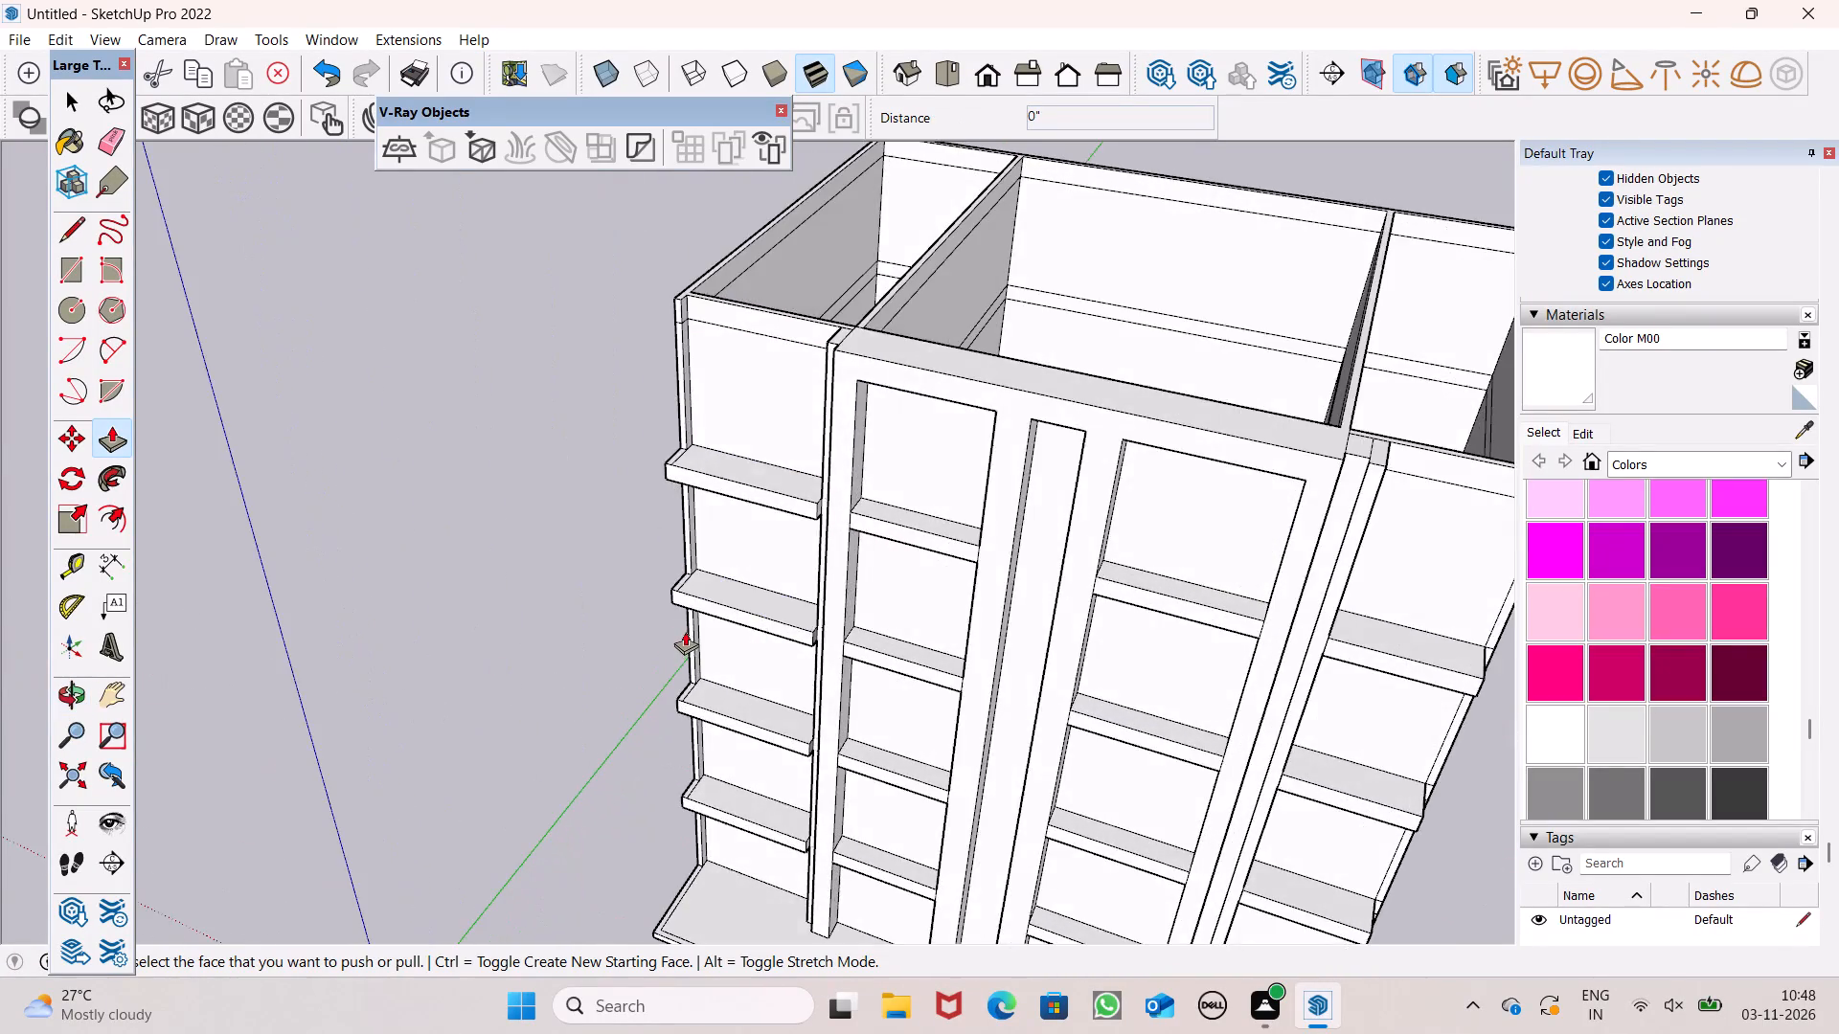
pyautogui.scroll(5, 685, 631)
pyautogui.scroll(-3, 754, 628)
pyautogui.moveTo(761, 759); pyautogui.dragTo(774, 564, button='middle')
pyautogui.scroll(-6, 747, 478)
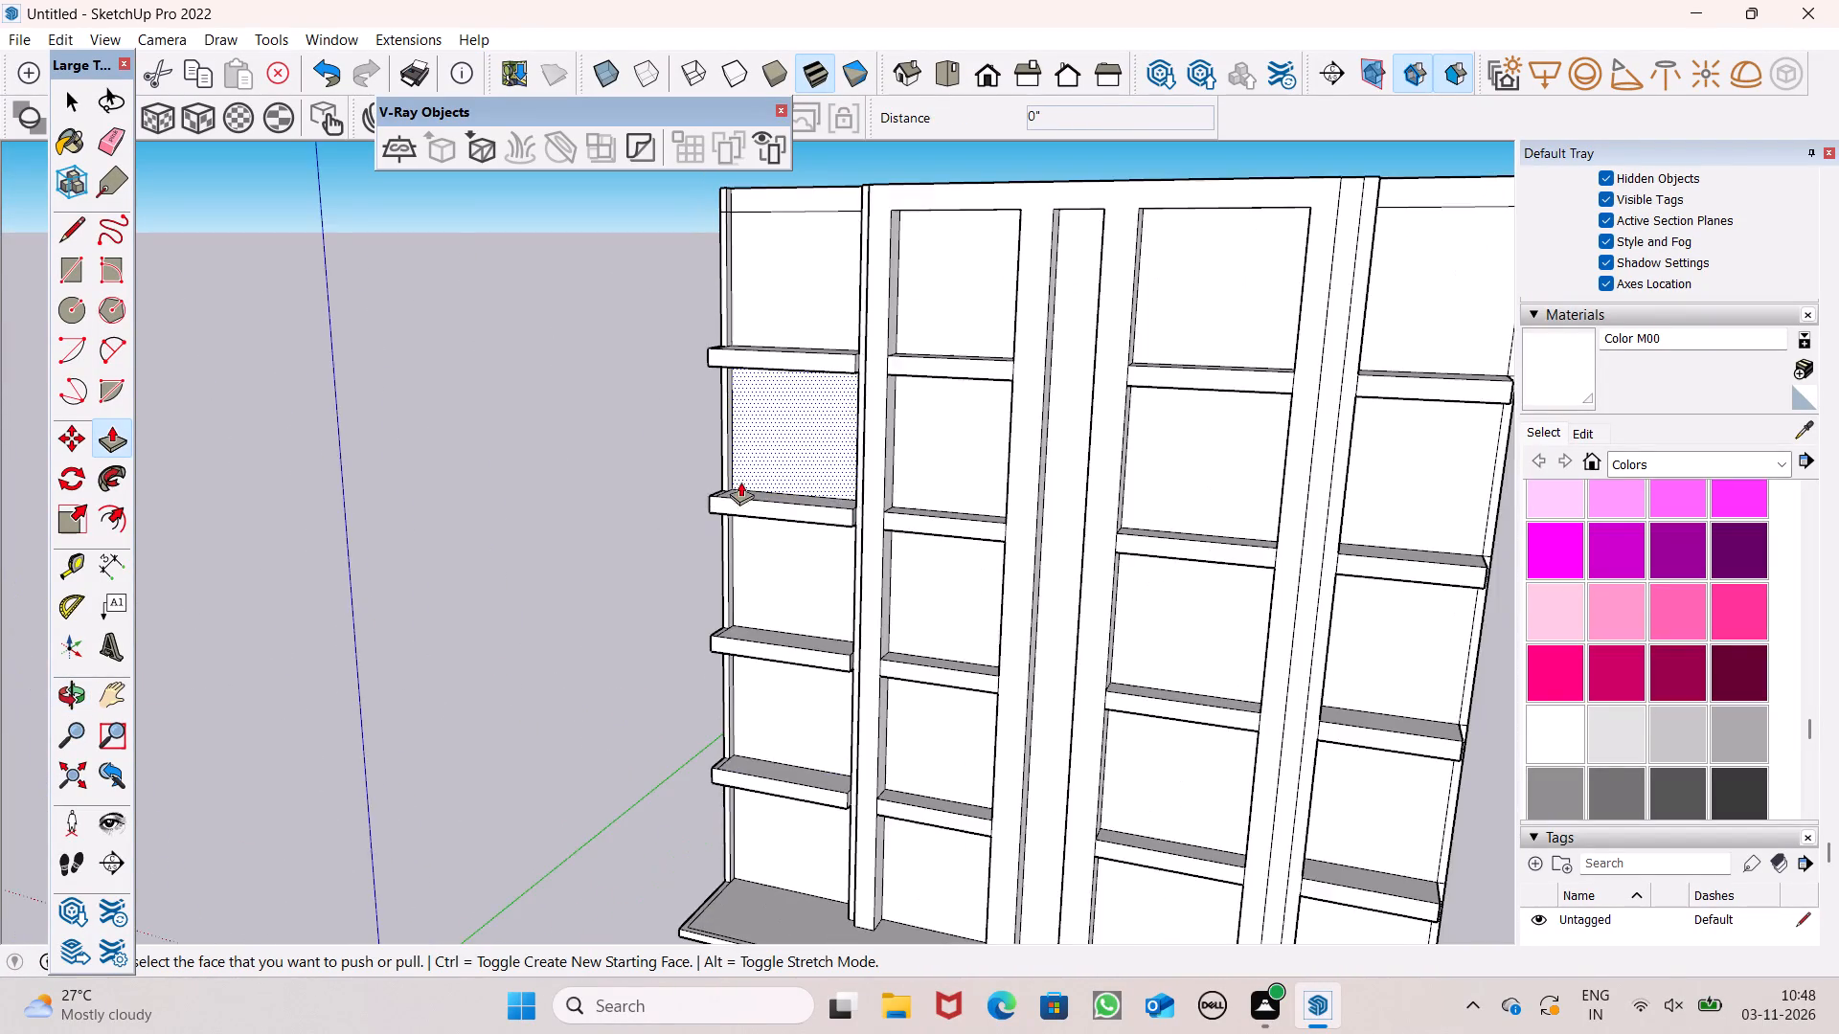
pyautogui.scroll(-6, 738, 478)
pyautogui.moveTo(721, 637); pyautogui.dragTo(853, 583, button='middle')
pyautogui.scroll(1, 734, 637)
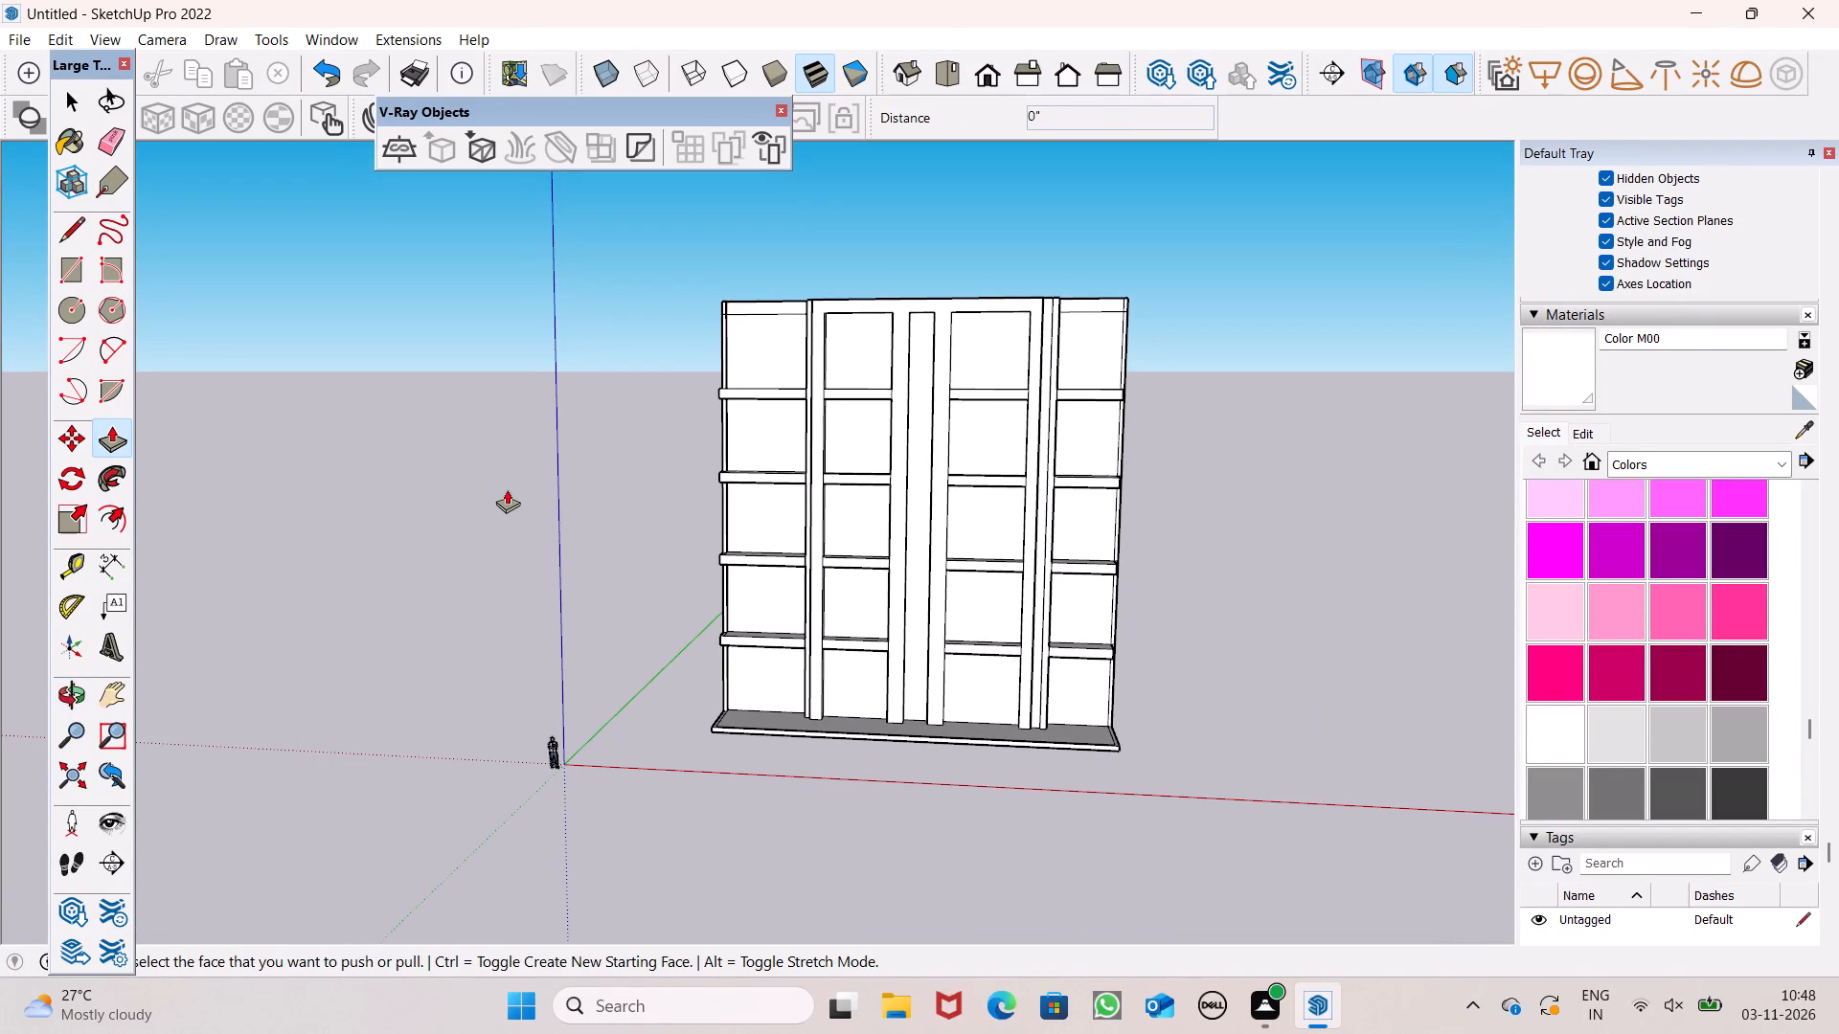
pyautogui.press('space')
pyautogui.scroll(-5, 502, 483)
pyautogui.moveTo(760, 588); pyautogui.dragTo(843, 635, button='middle')
pyautogui.scroll(1, 852, 638)
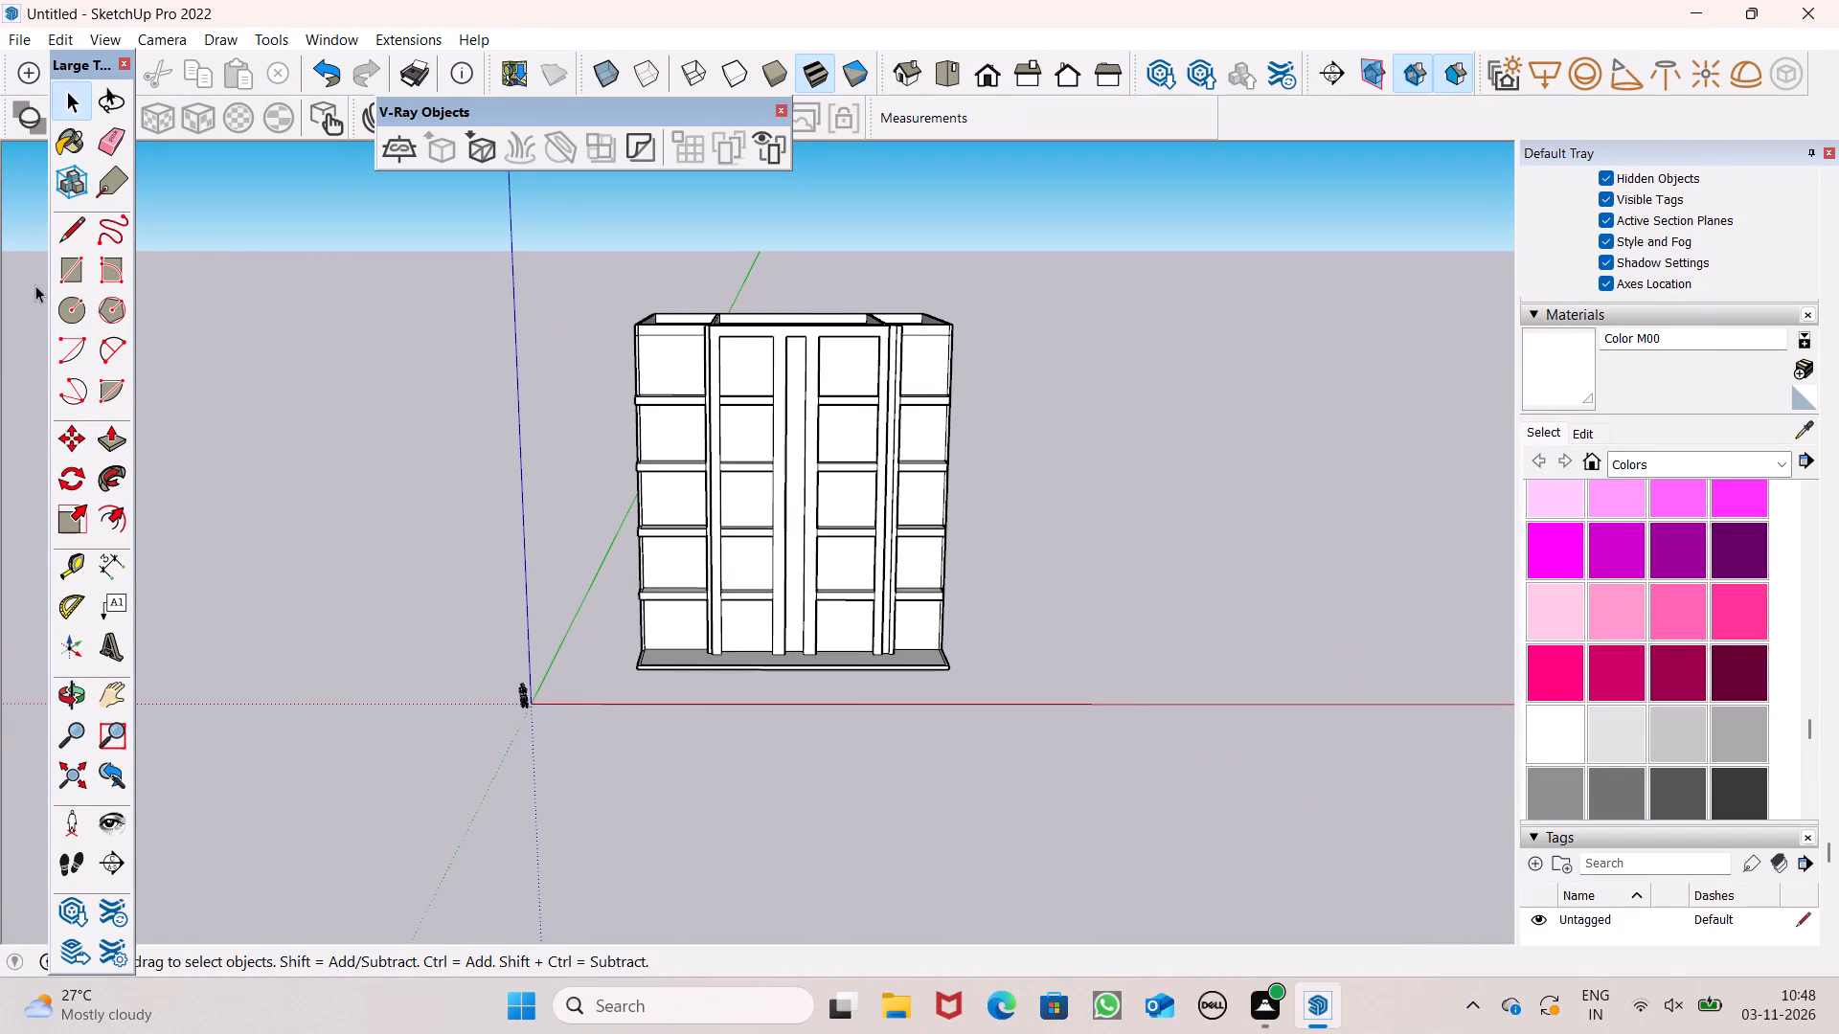
pyautogui.click(84, 271)
pyautogui.scroll(1, 1039, 370)
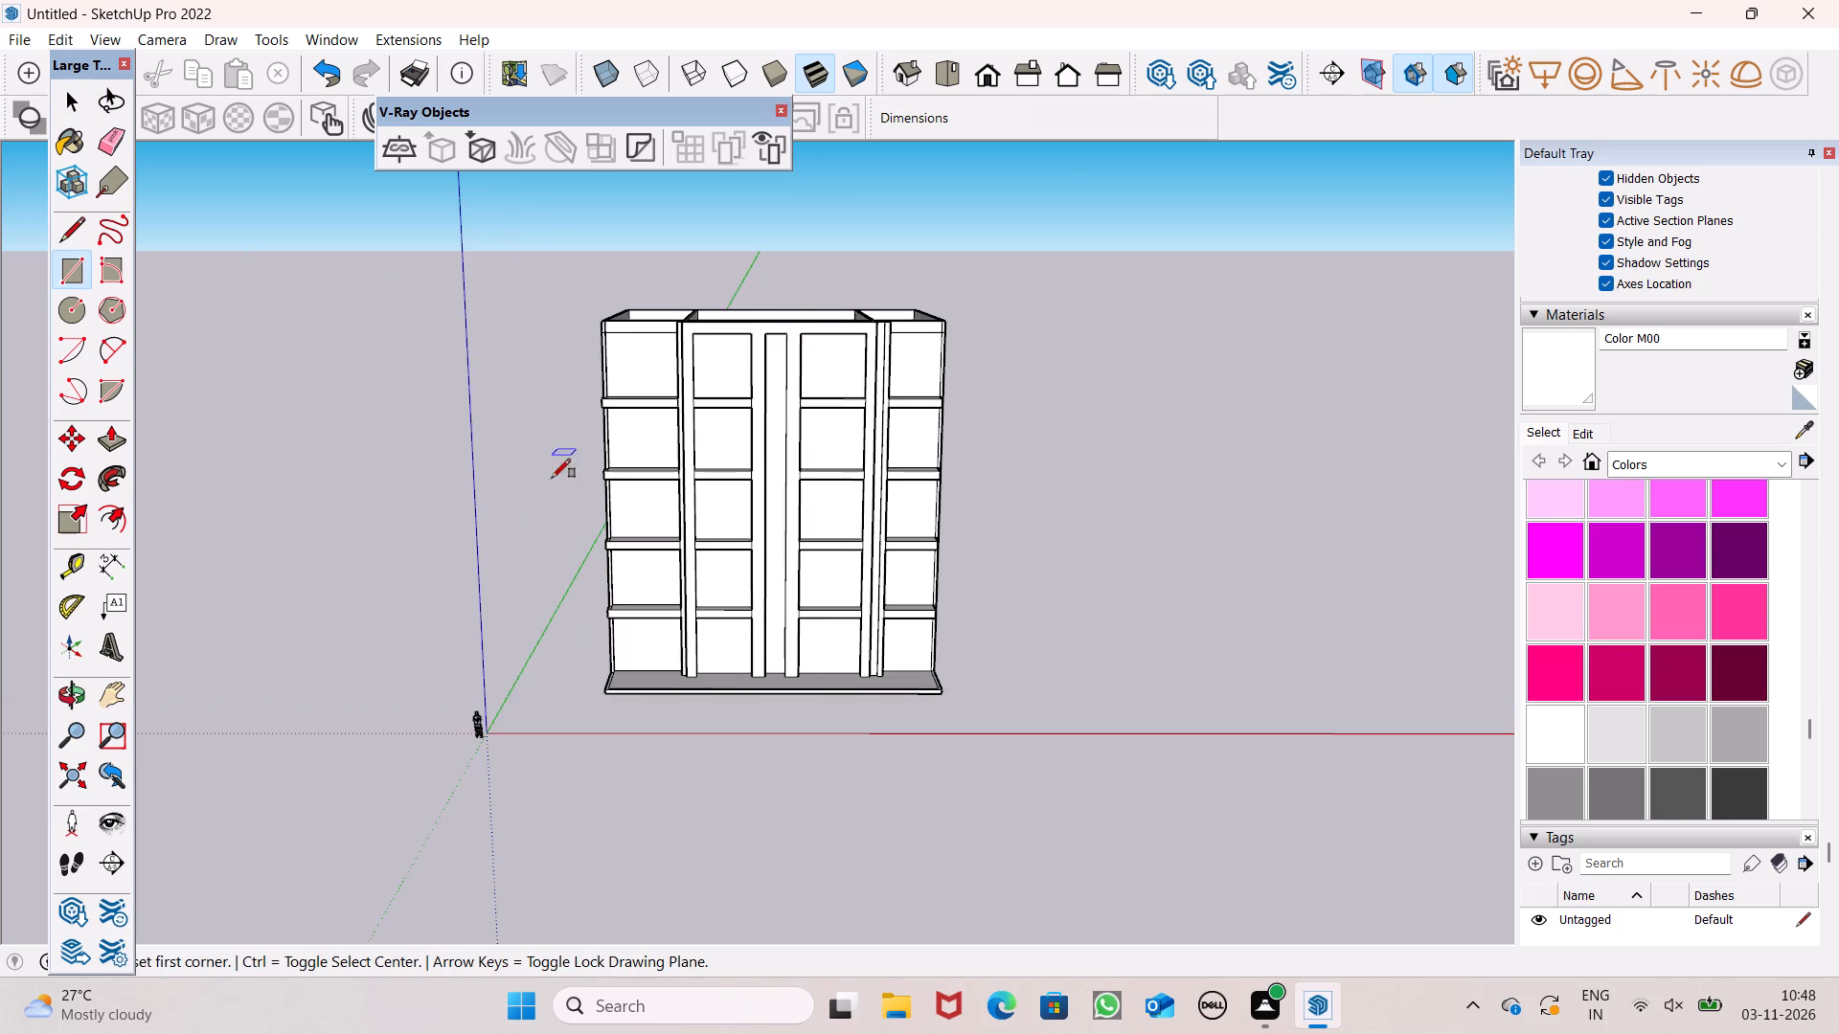
pyautogui.scroll(-2, 550, 495)
pyautogui.moveTo(690, 525); pyautogui.dragTo(654, 663, button='middle')
pyautogui.press('space')
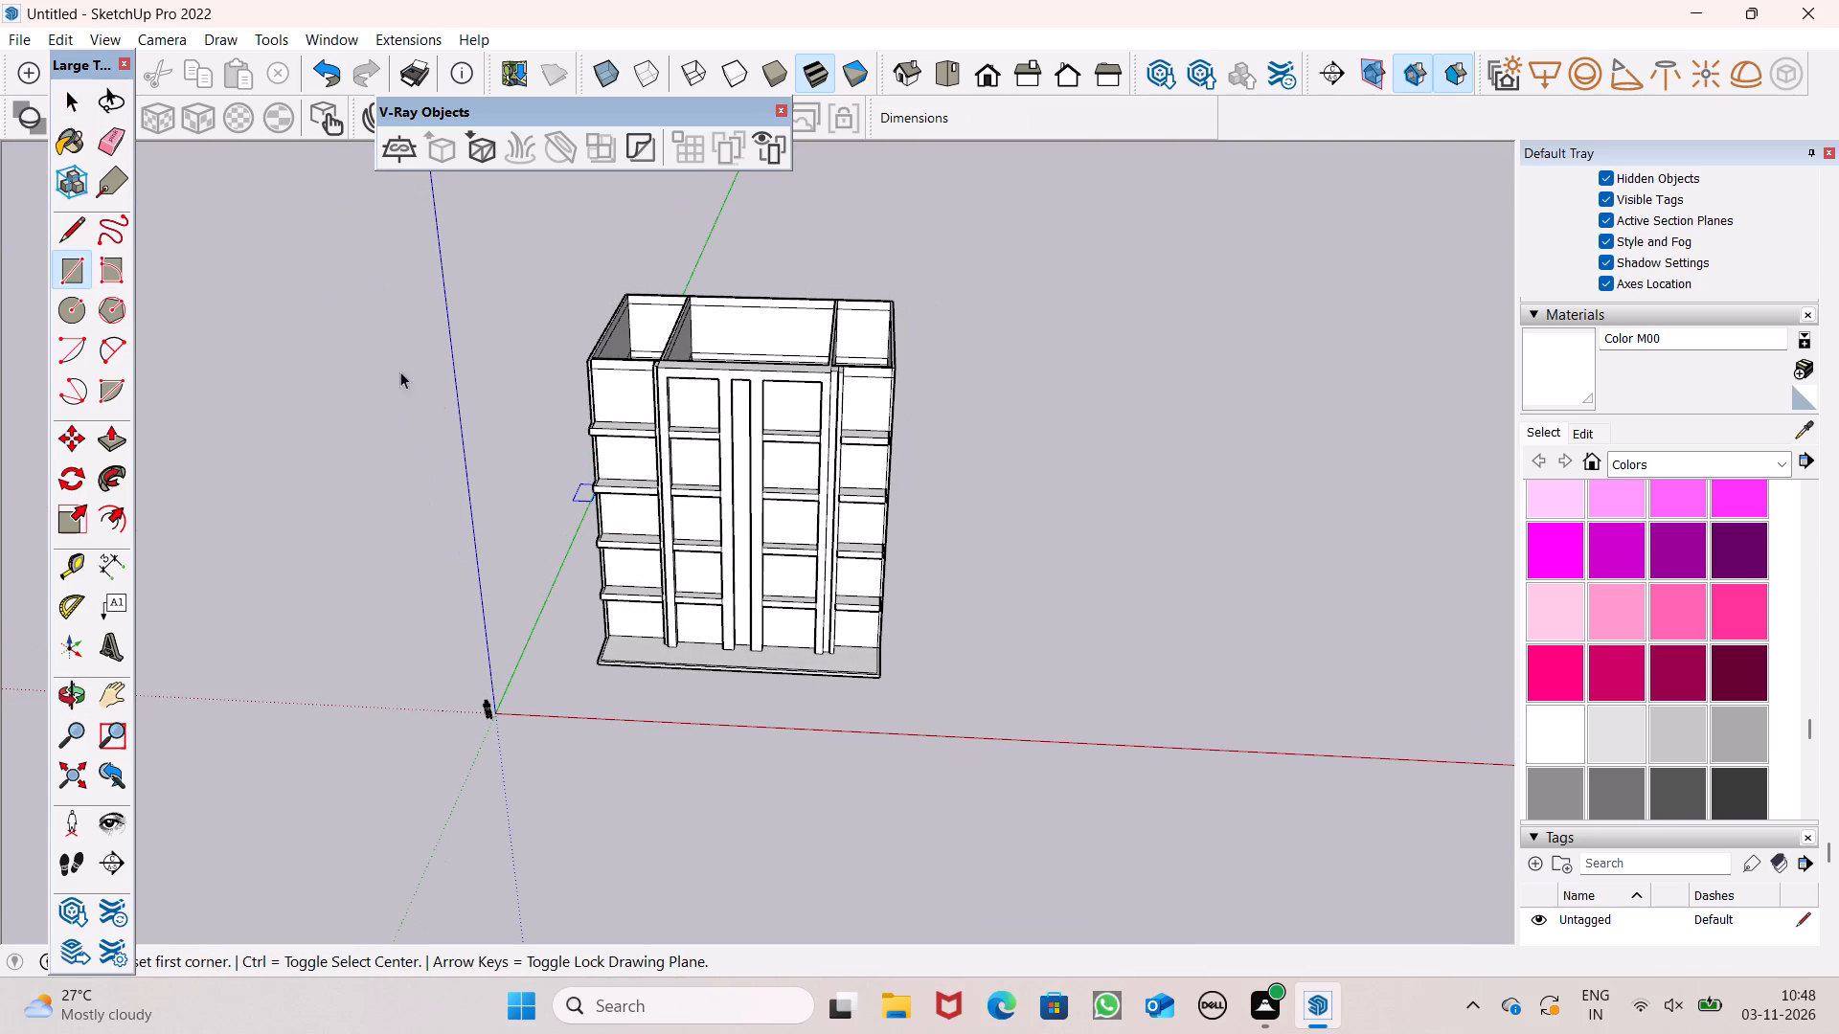
pyautogui.click(104, 431)
pyautogui.scroll(8, 689, 367)
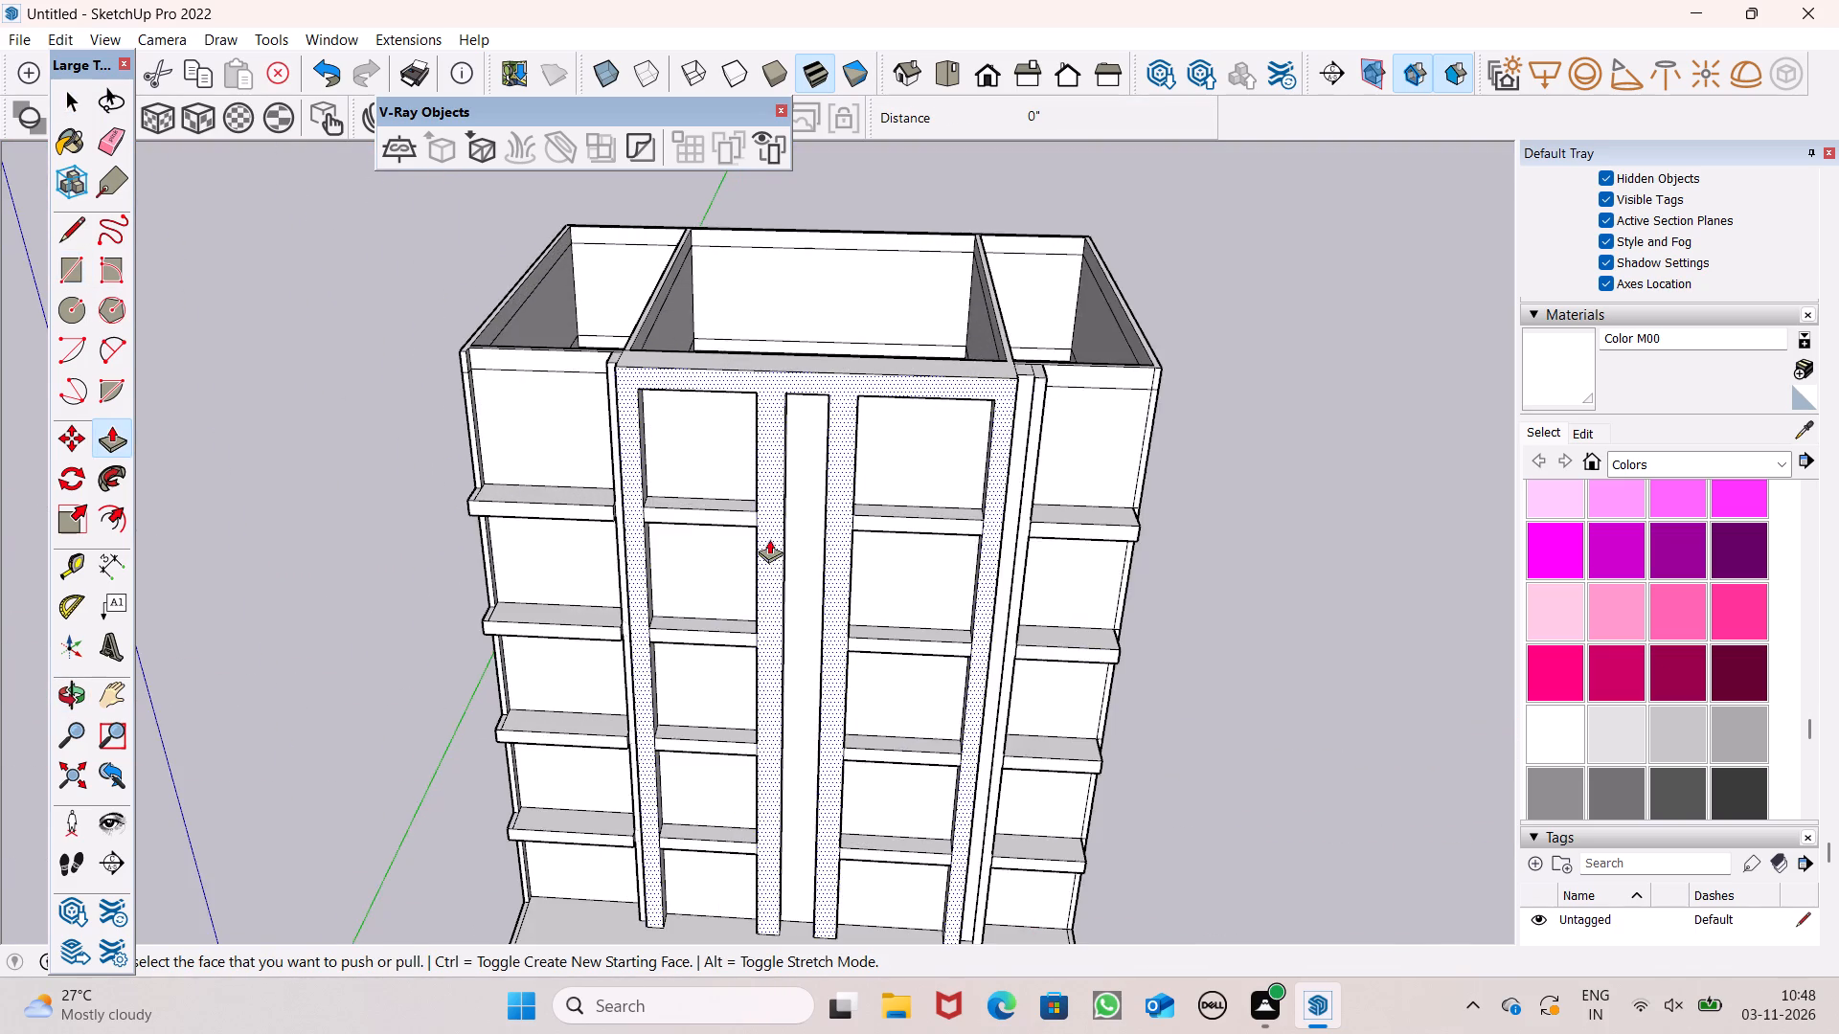
pyautogui.scroll(3, 768, 535)
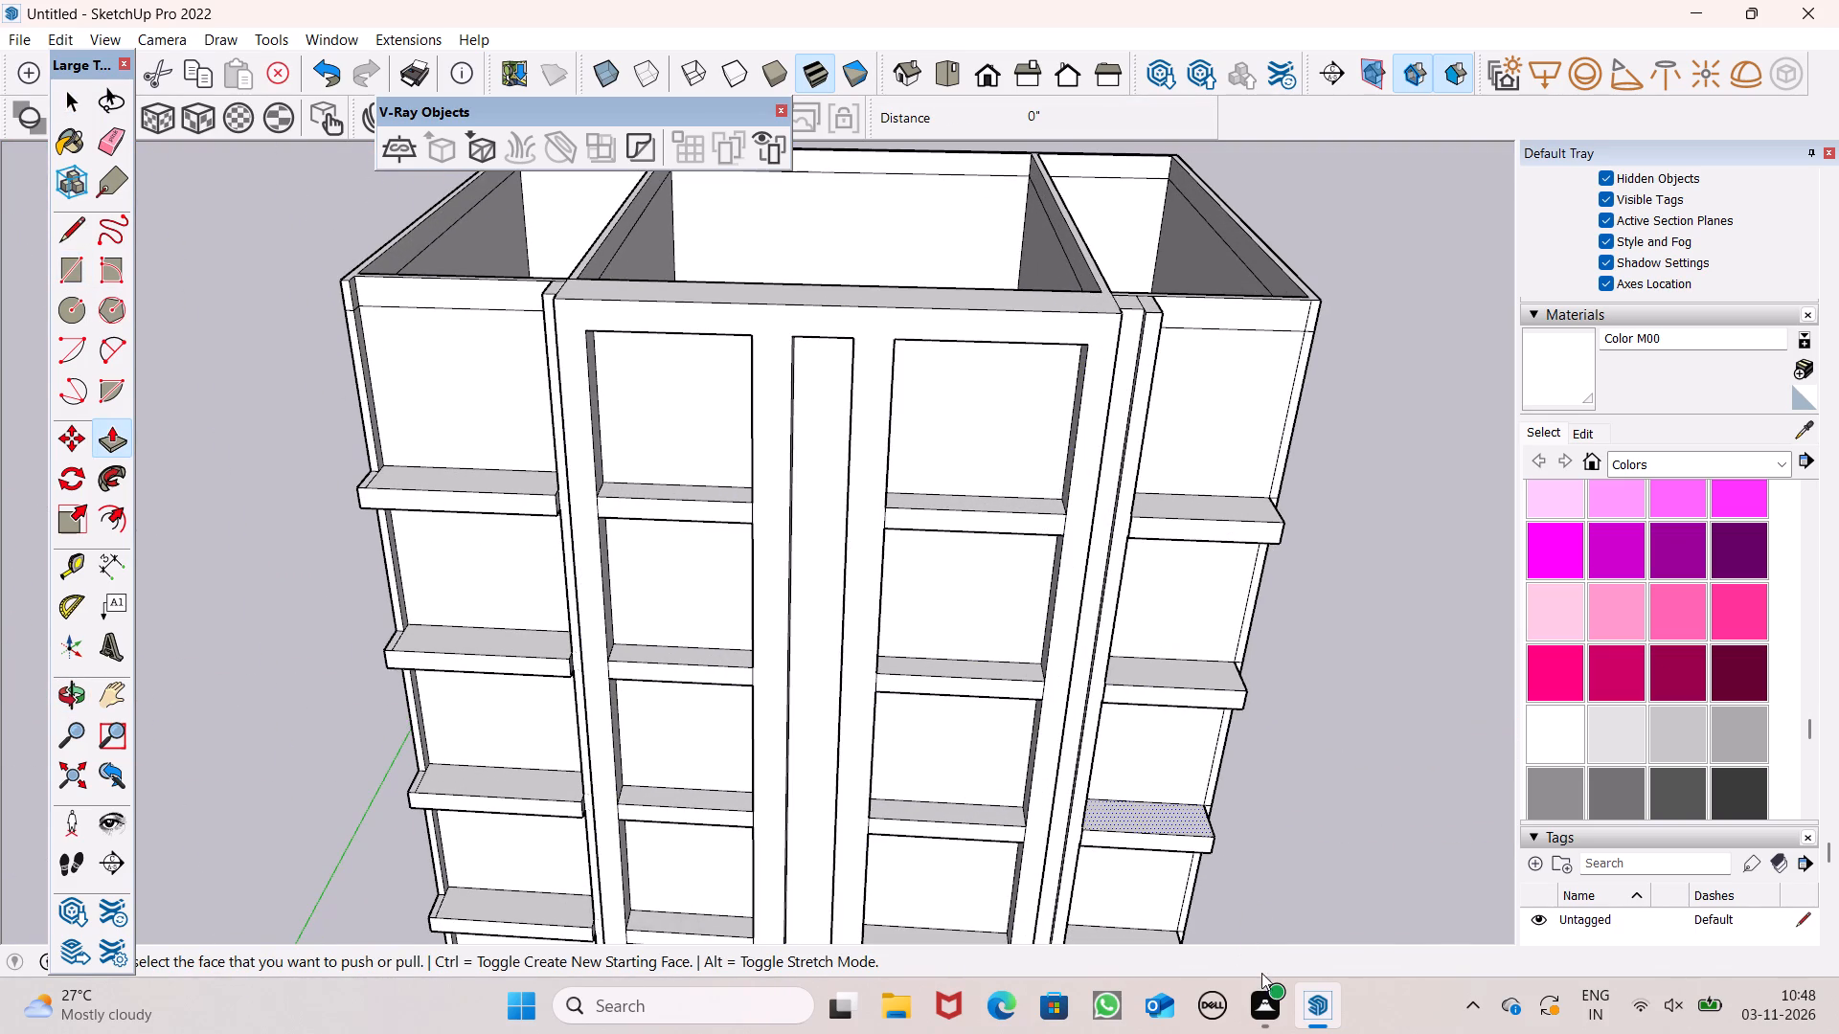
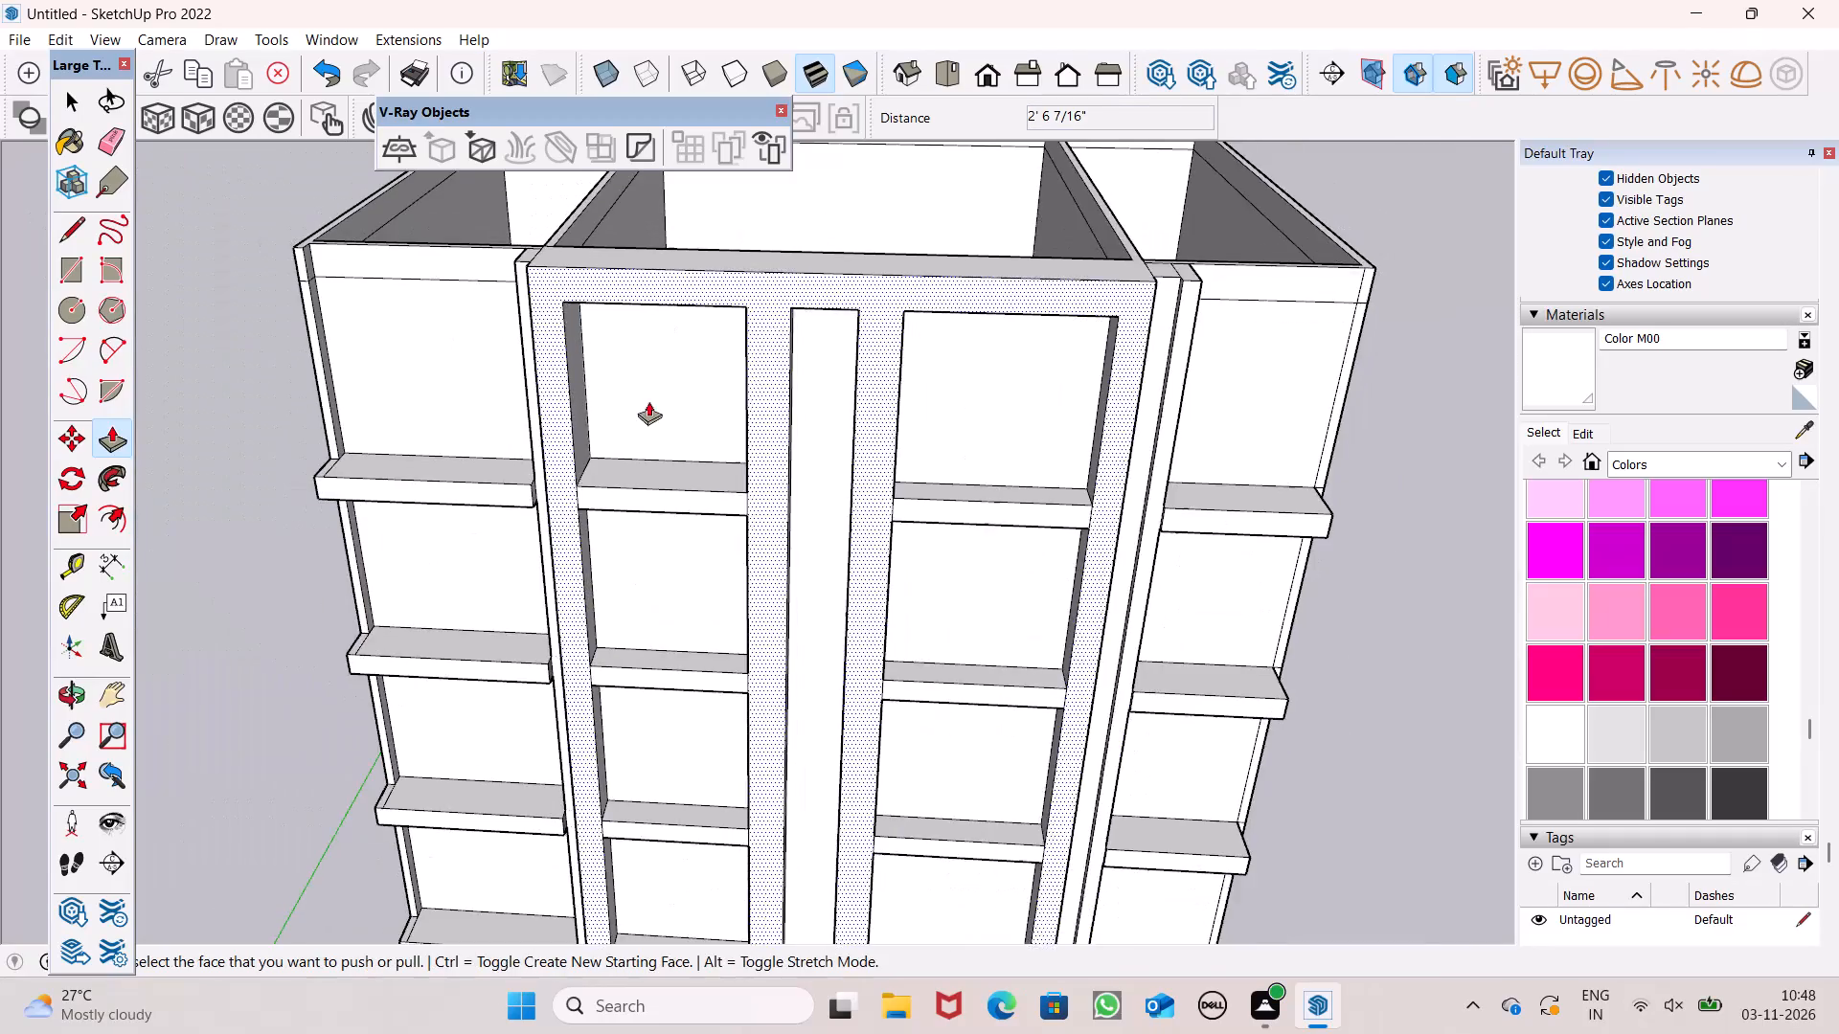
# Undo the last push on the top-level wall panel in the front frame's left bay.
pyautogui.moveTo(664, 628); pyautogui.dragTo(710, 612, button='middle')
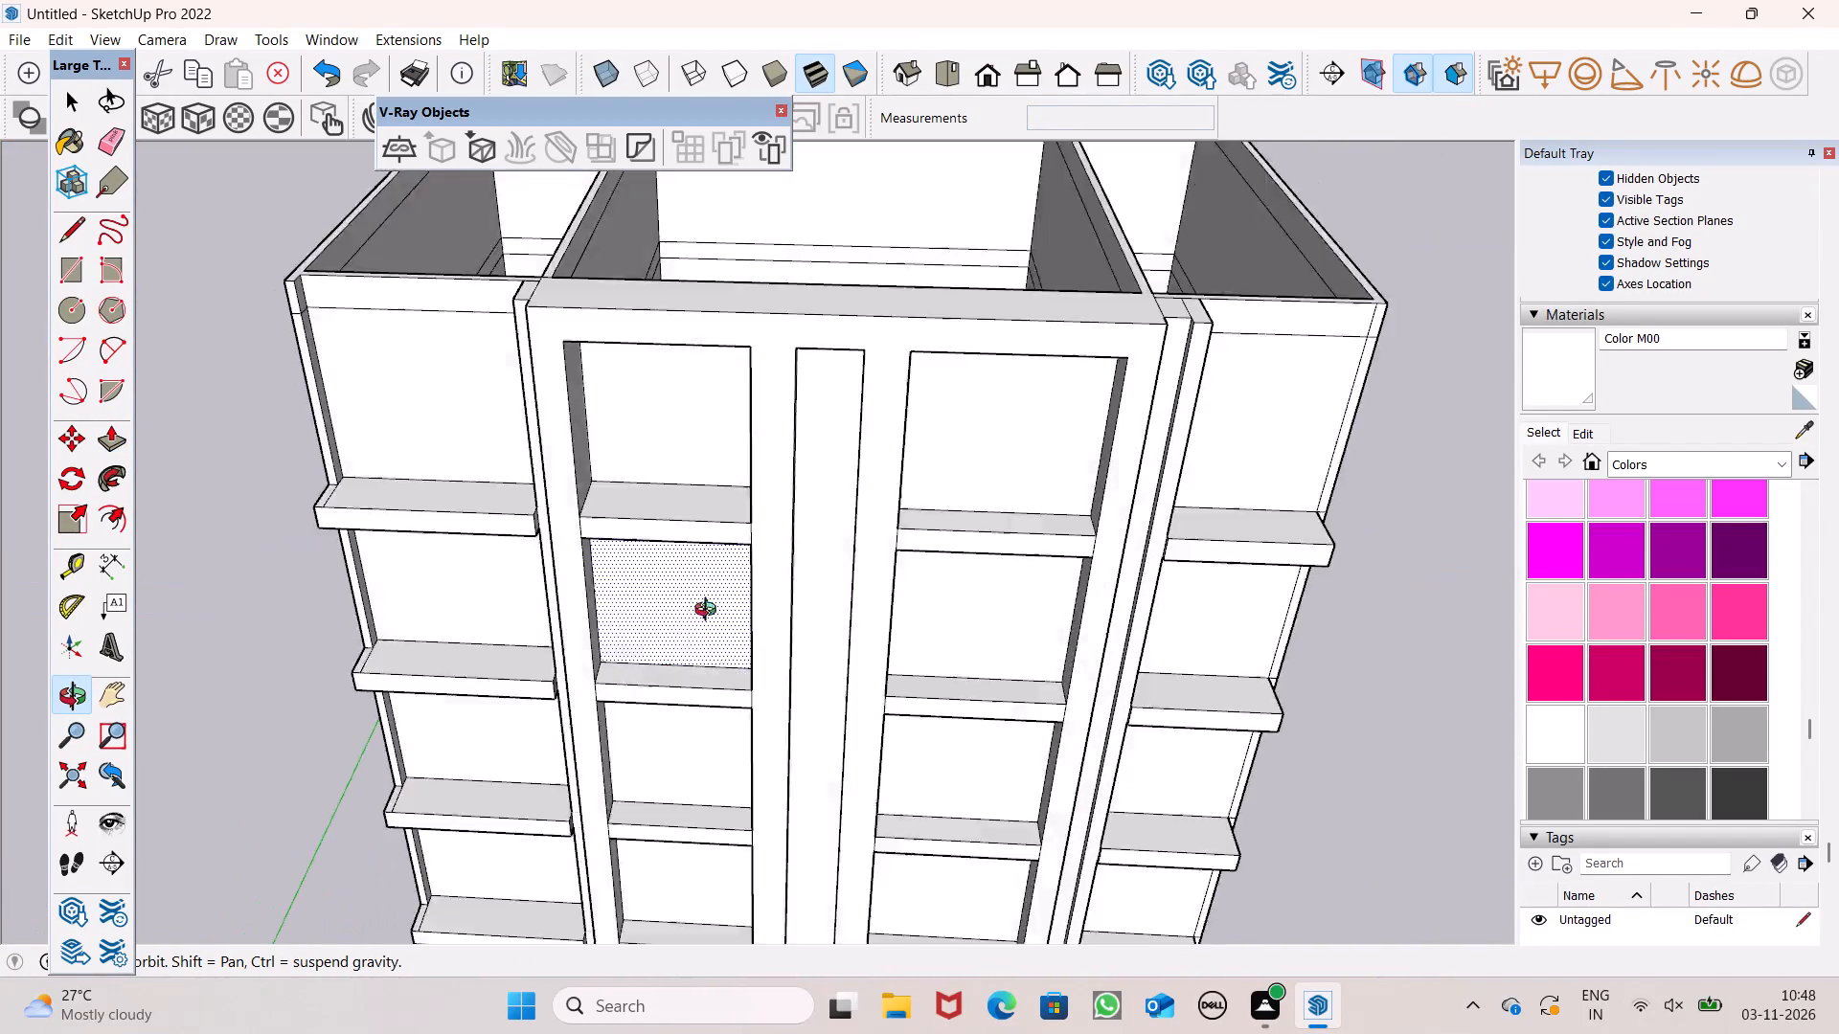
pyautogui.moveTo(710, 612); pyautogui.dragTo(726, 566, button='middle')
pyautogui.scroll(1, 726, 566)
pyautogui.hotkey('ctrl', 'z')
pyautogui.moveTo(448, 105); pyautogui.dragTo(430, 183, button='middle')
pyautogui.scroll(1, 431, 181)
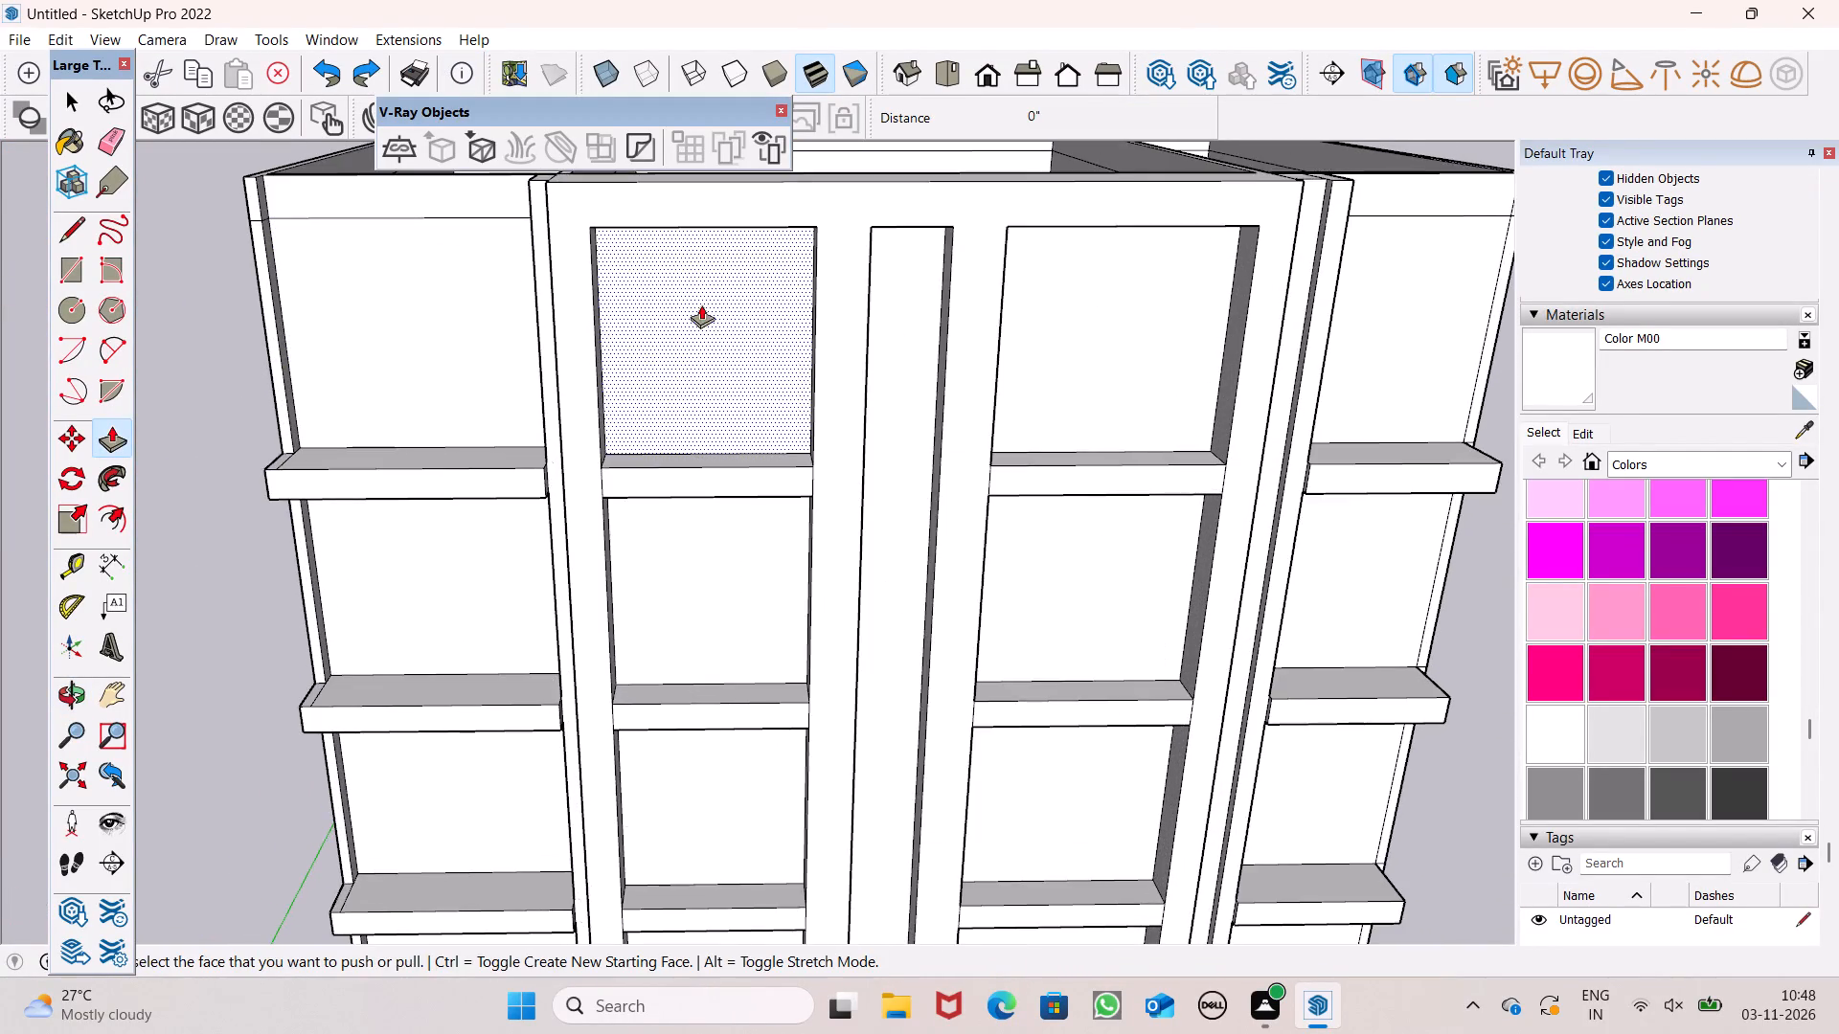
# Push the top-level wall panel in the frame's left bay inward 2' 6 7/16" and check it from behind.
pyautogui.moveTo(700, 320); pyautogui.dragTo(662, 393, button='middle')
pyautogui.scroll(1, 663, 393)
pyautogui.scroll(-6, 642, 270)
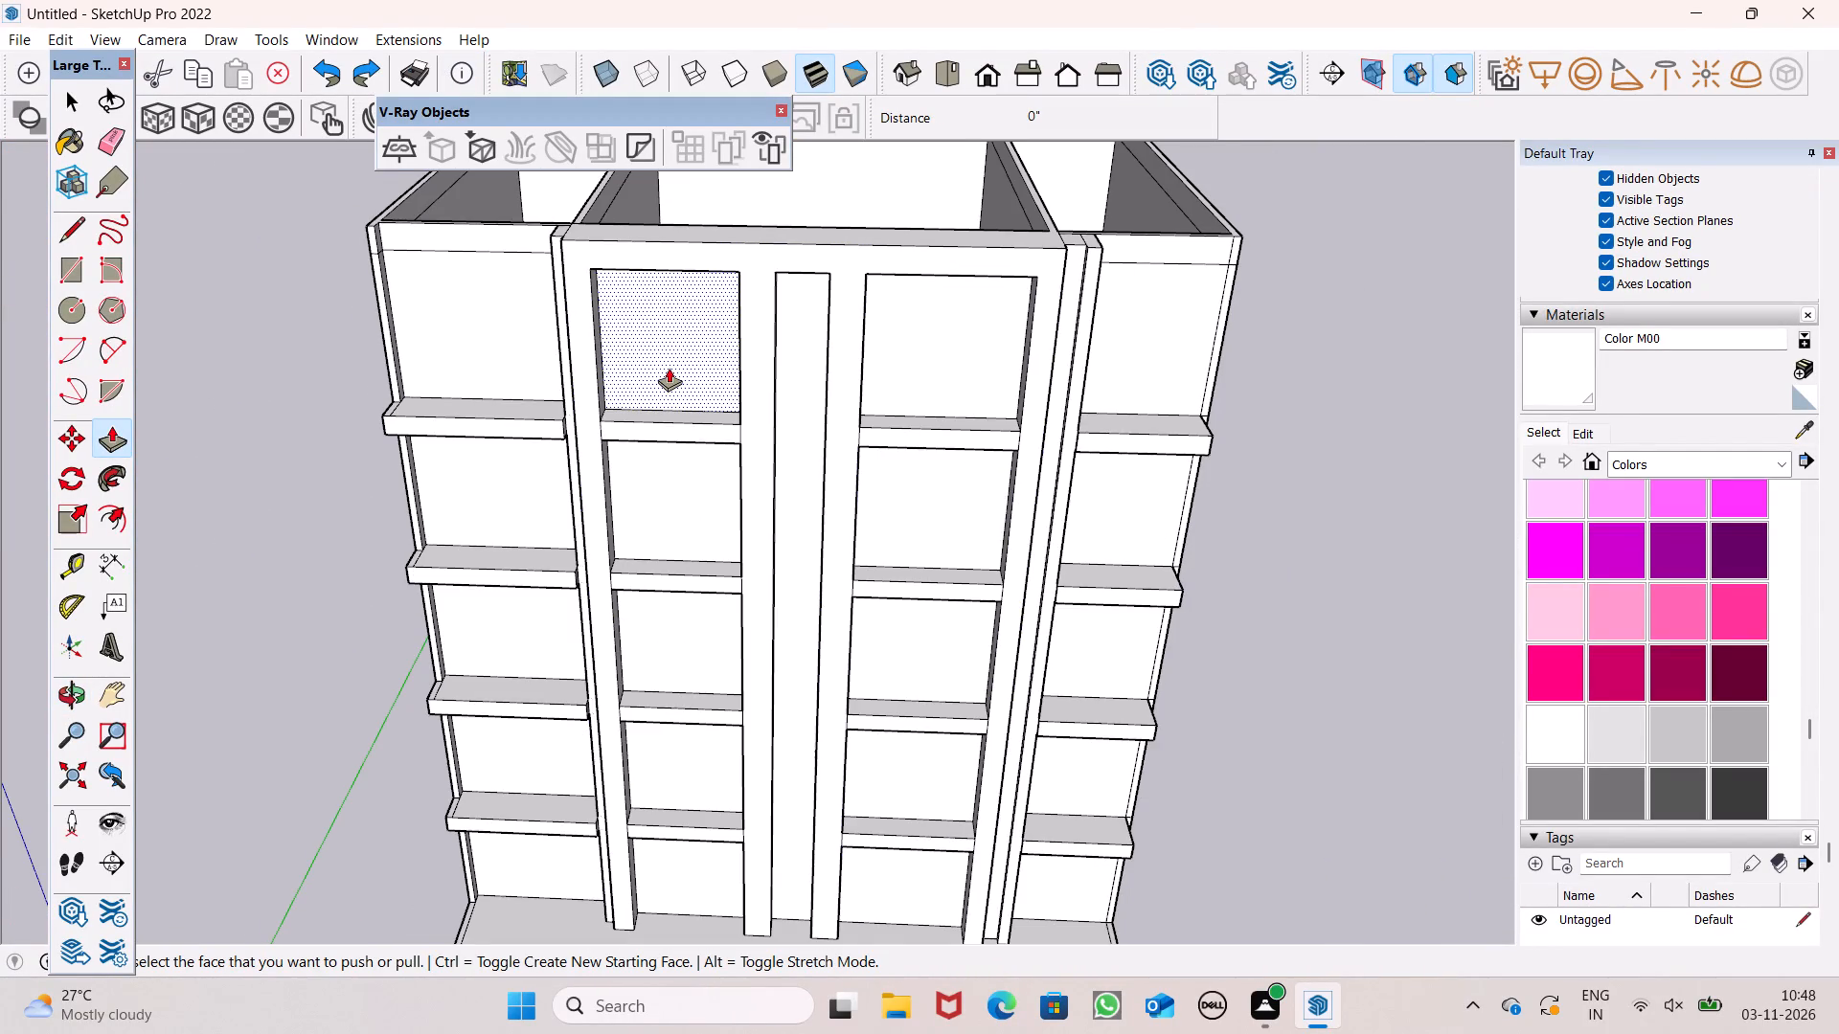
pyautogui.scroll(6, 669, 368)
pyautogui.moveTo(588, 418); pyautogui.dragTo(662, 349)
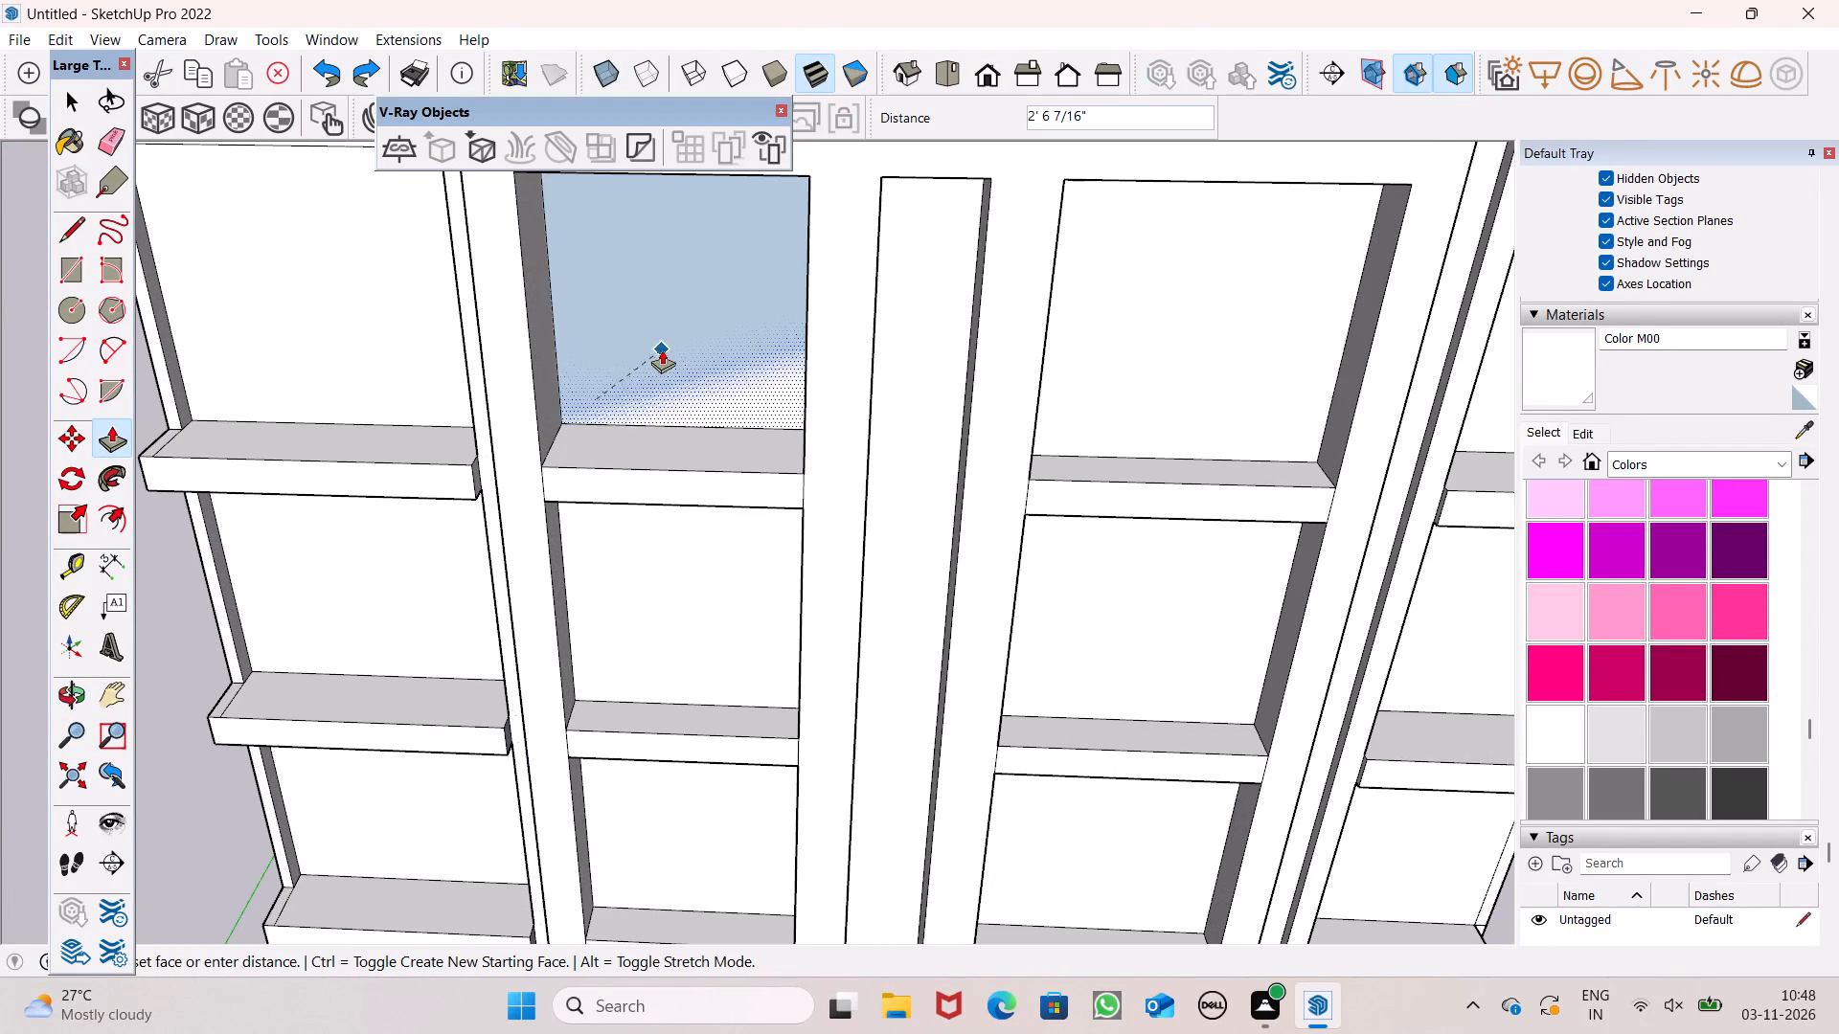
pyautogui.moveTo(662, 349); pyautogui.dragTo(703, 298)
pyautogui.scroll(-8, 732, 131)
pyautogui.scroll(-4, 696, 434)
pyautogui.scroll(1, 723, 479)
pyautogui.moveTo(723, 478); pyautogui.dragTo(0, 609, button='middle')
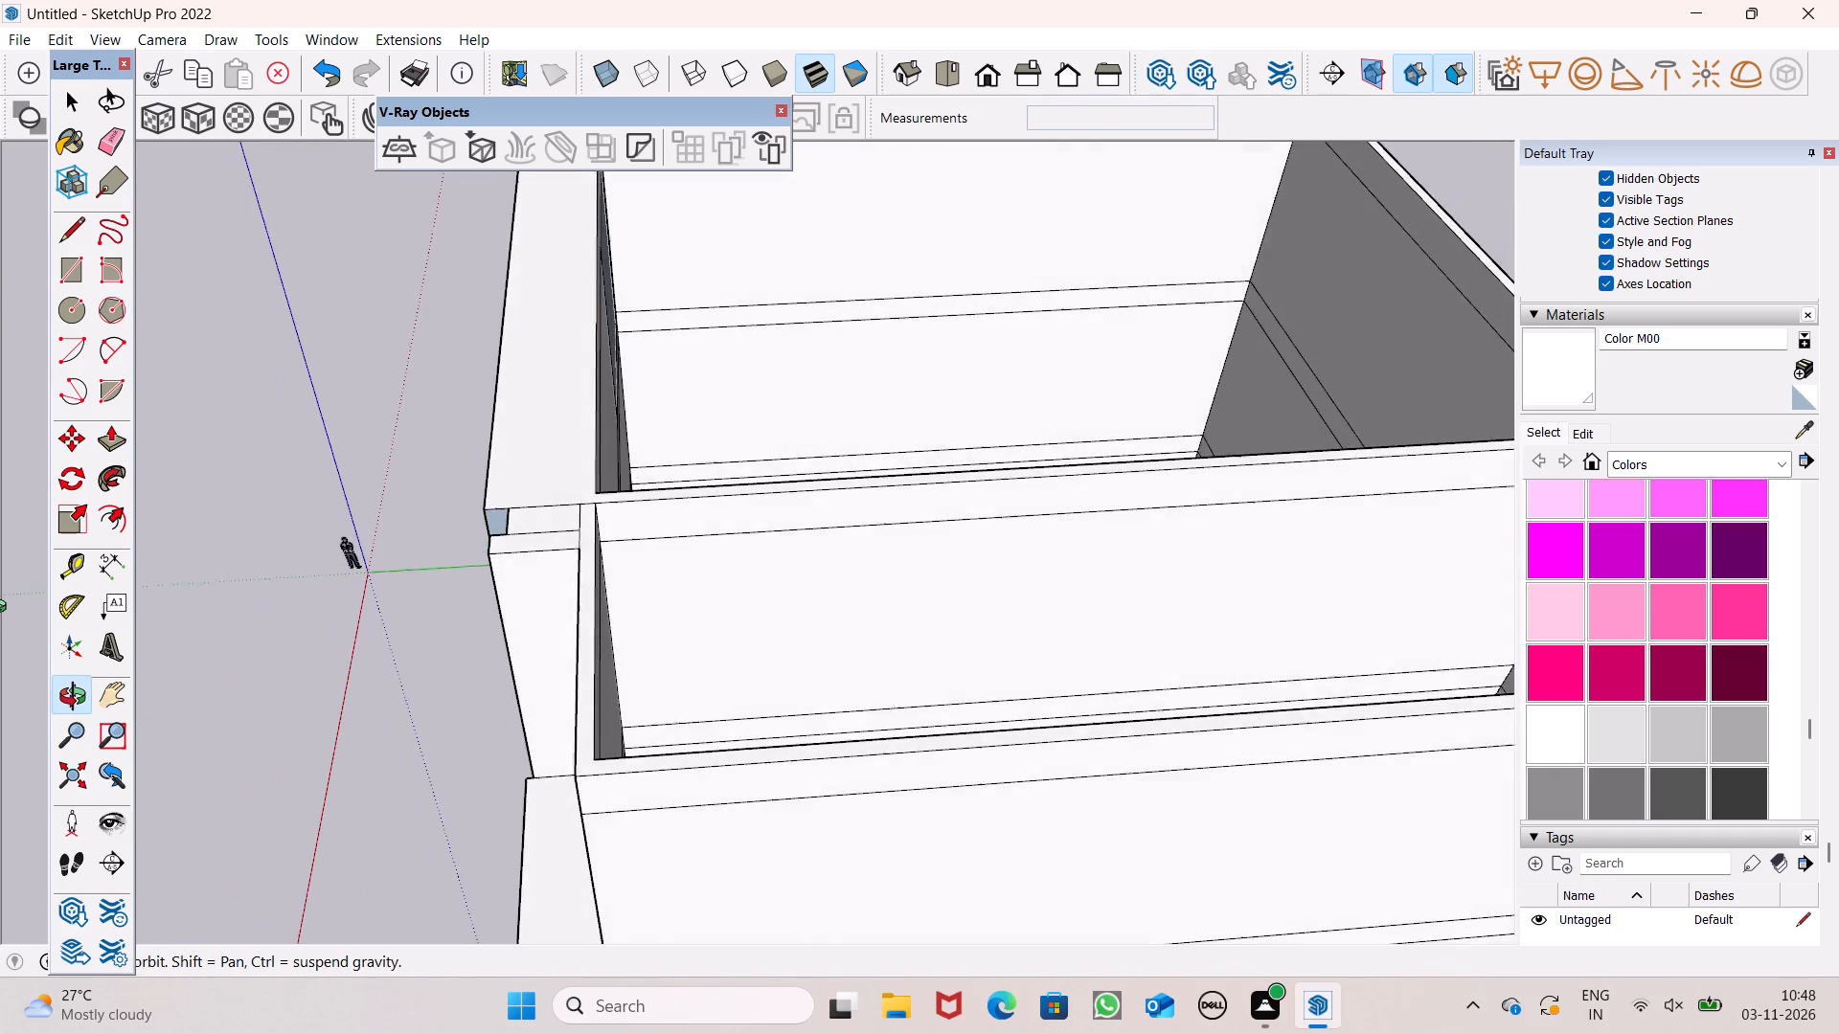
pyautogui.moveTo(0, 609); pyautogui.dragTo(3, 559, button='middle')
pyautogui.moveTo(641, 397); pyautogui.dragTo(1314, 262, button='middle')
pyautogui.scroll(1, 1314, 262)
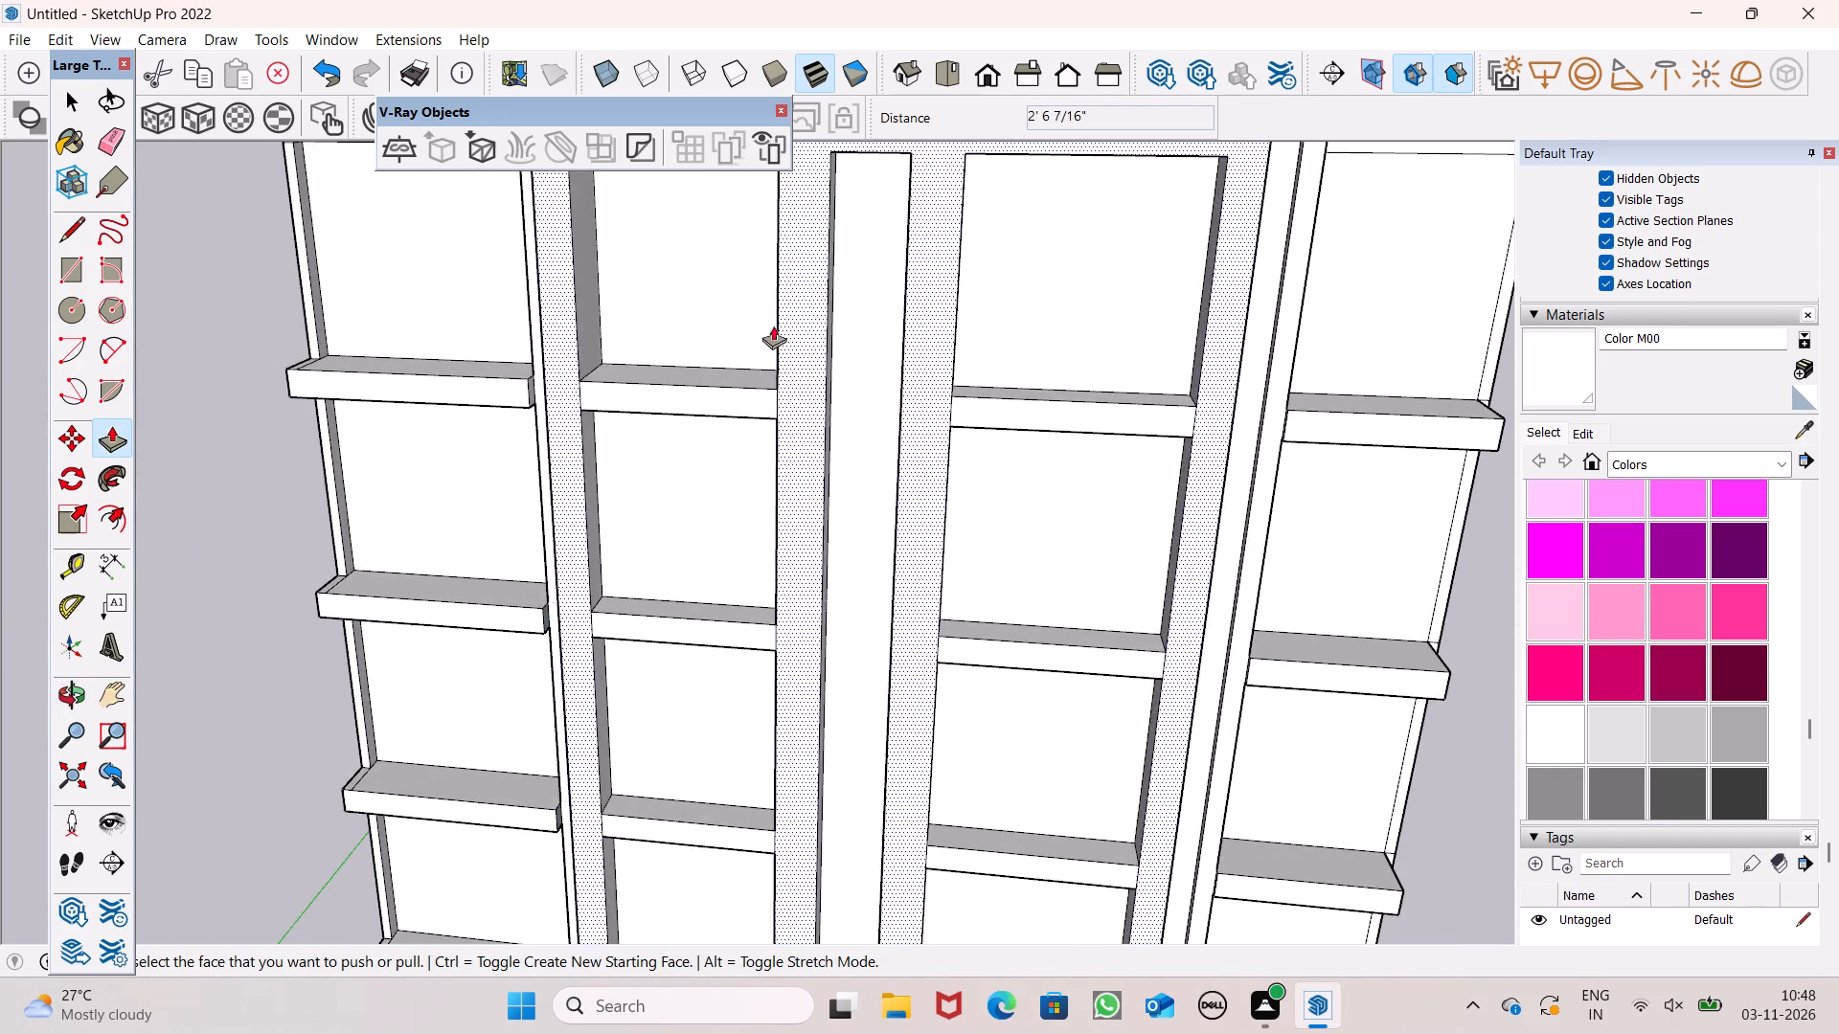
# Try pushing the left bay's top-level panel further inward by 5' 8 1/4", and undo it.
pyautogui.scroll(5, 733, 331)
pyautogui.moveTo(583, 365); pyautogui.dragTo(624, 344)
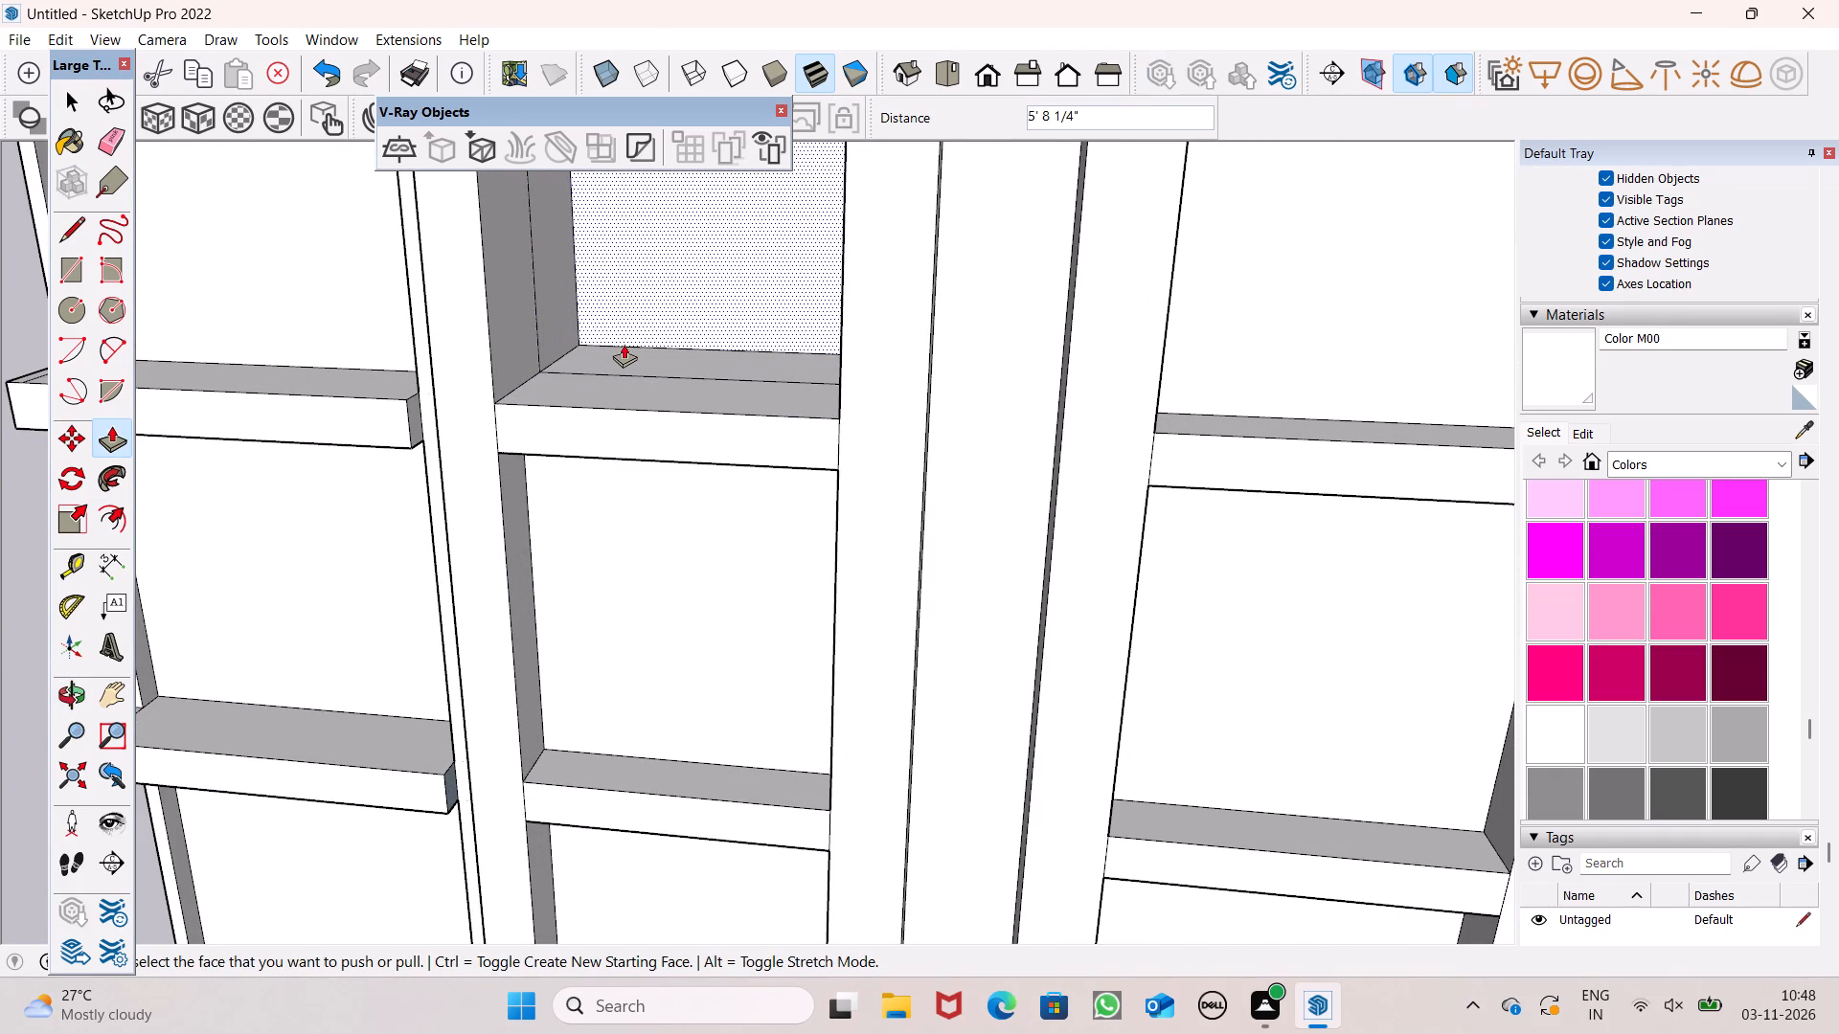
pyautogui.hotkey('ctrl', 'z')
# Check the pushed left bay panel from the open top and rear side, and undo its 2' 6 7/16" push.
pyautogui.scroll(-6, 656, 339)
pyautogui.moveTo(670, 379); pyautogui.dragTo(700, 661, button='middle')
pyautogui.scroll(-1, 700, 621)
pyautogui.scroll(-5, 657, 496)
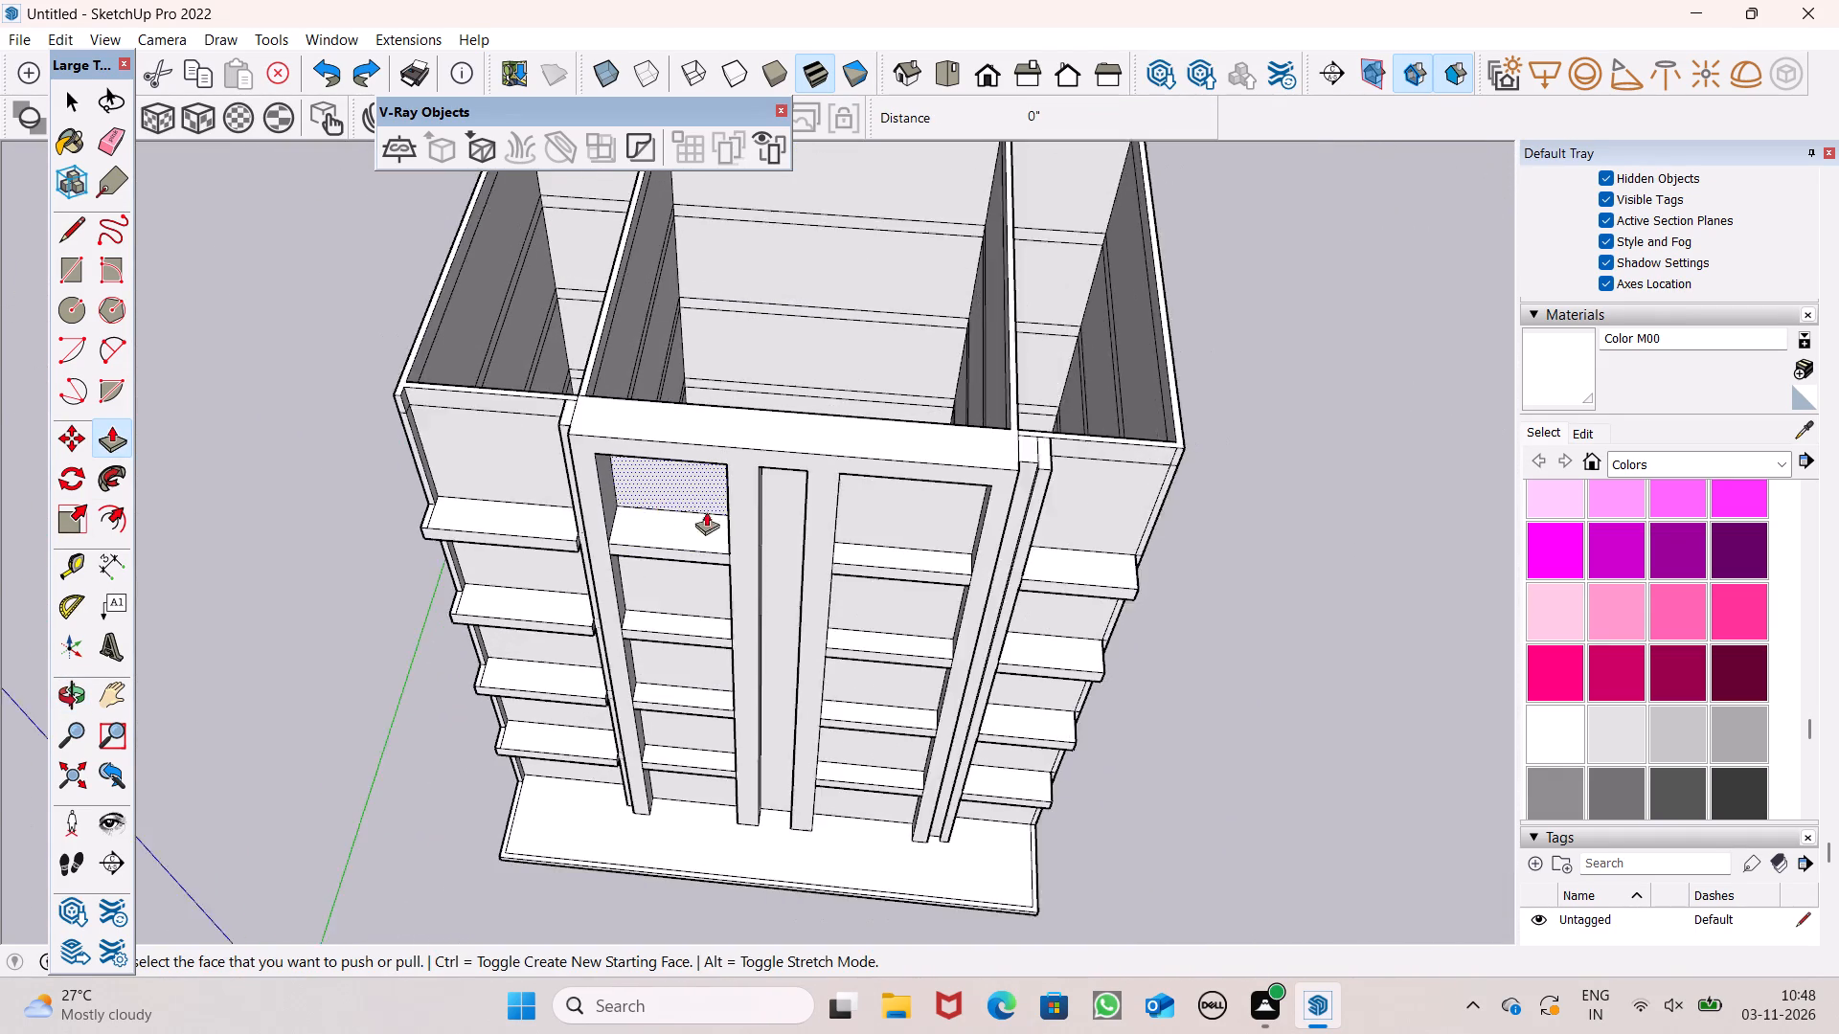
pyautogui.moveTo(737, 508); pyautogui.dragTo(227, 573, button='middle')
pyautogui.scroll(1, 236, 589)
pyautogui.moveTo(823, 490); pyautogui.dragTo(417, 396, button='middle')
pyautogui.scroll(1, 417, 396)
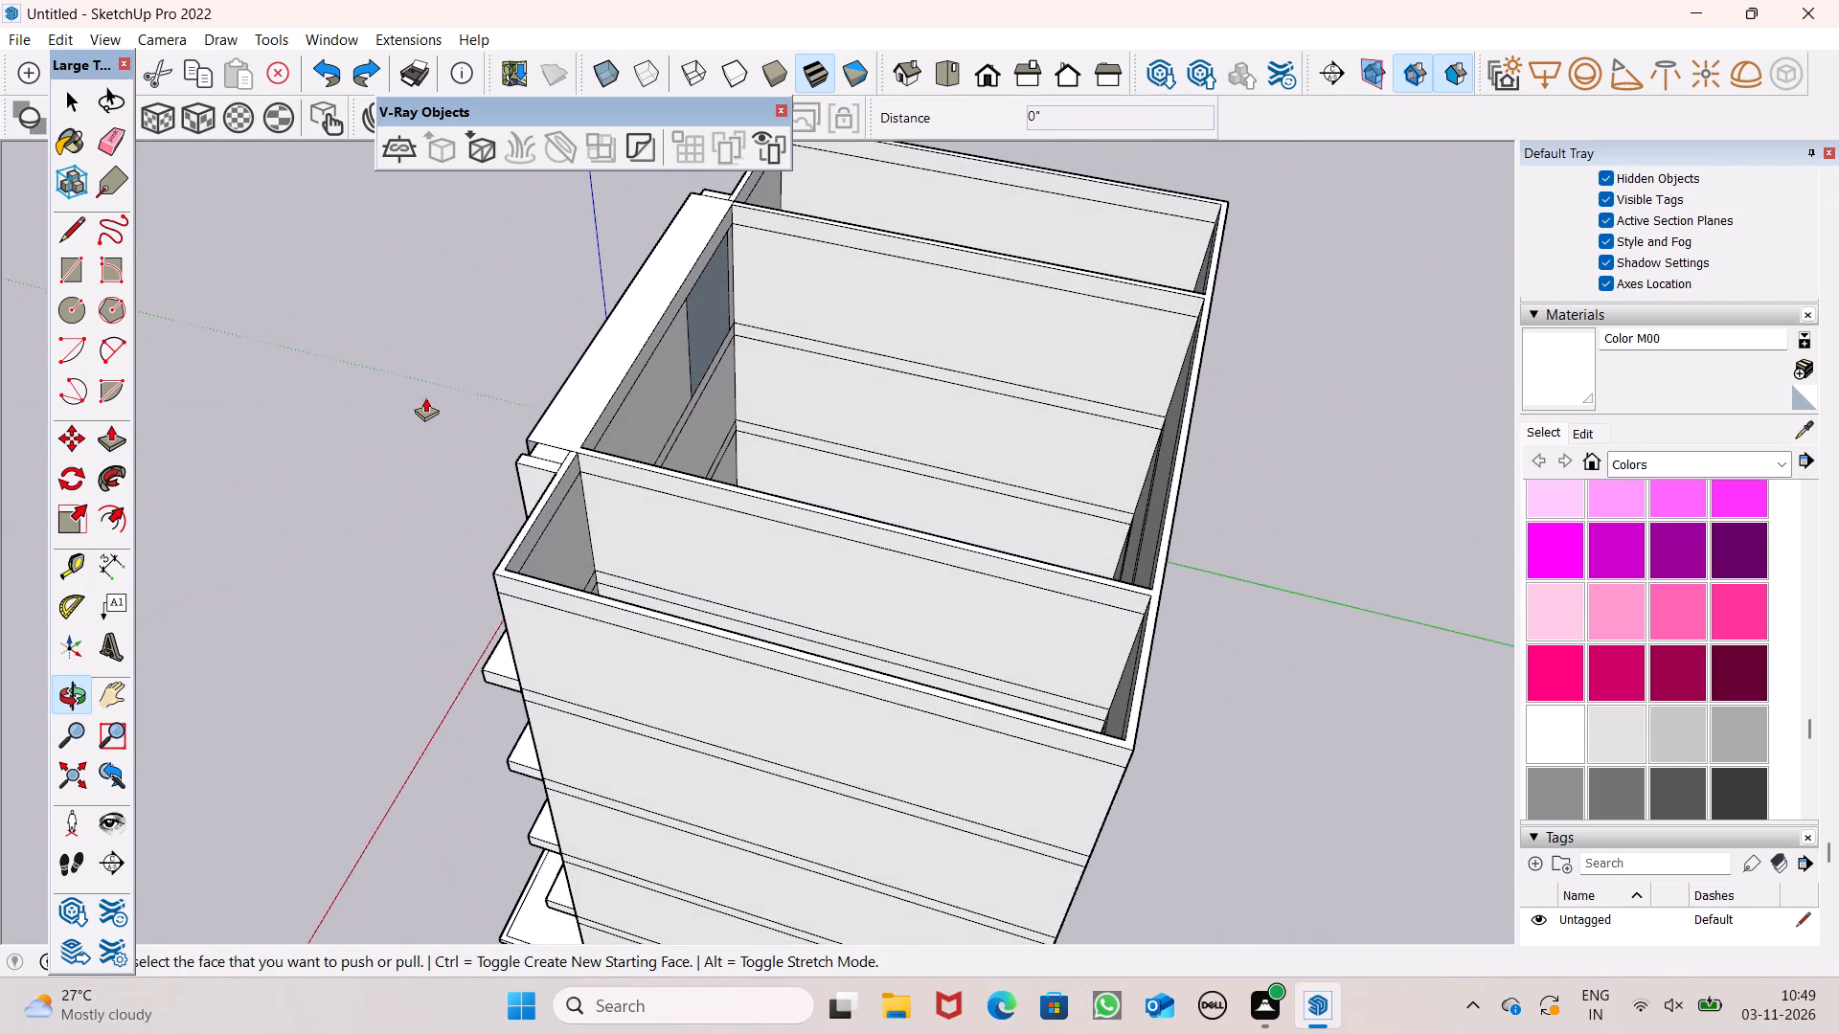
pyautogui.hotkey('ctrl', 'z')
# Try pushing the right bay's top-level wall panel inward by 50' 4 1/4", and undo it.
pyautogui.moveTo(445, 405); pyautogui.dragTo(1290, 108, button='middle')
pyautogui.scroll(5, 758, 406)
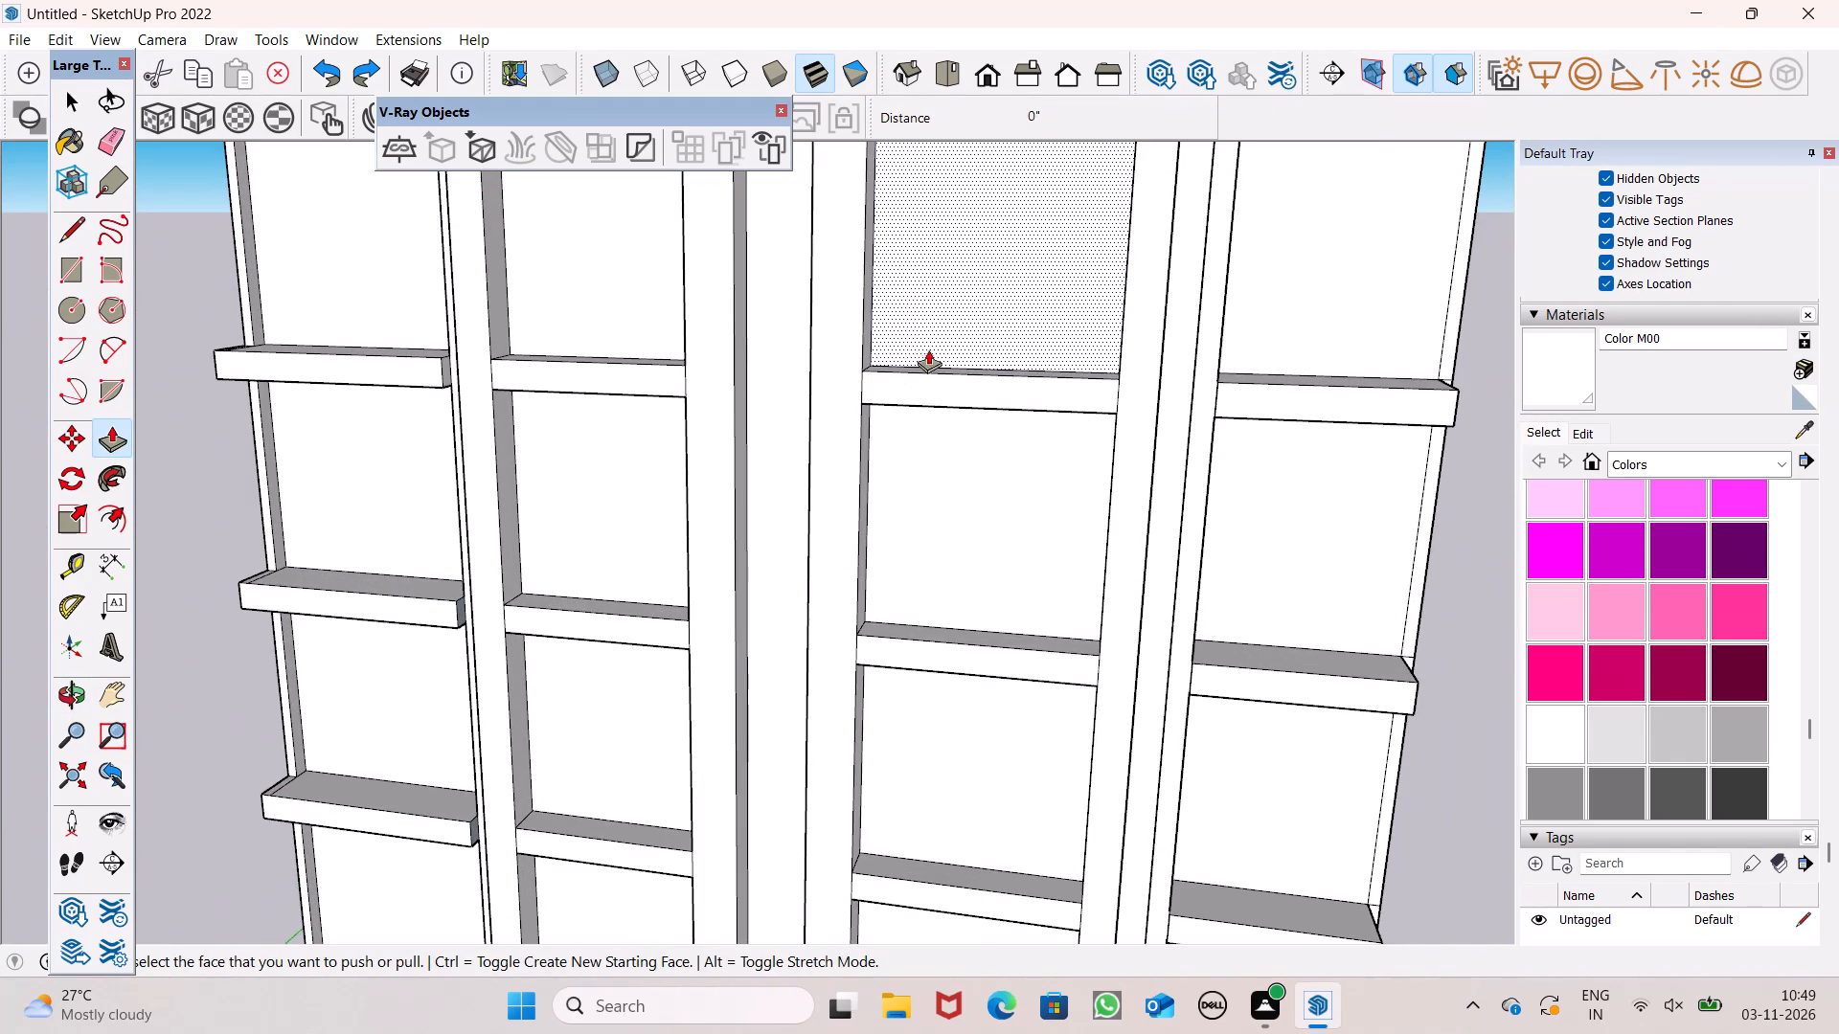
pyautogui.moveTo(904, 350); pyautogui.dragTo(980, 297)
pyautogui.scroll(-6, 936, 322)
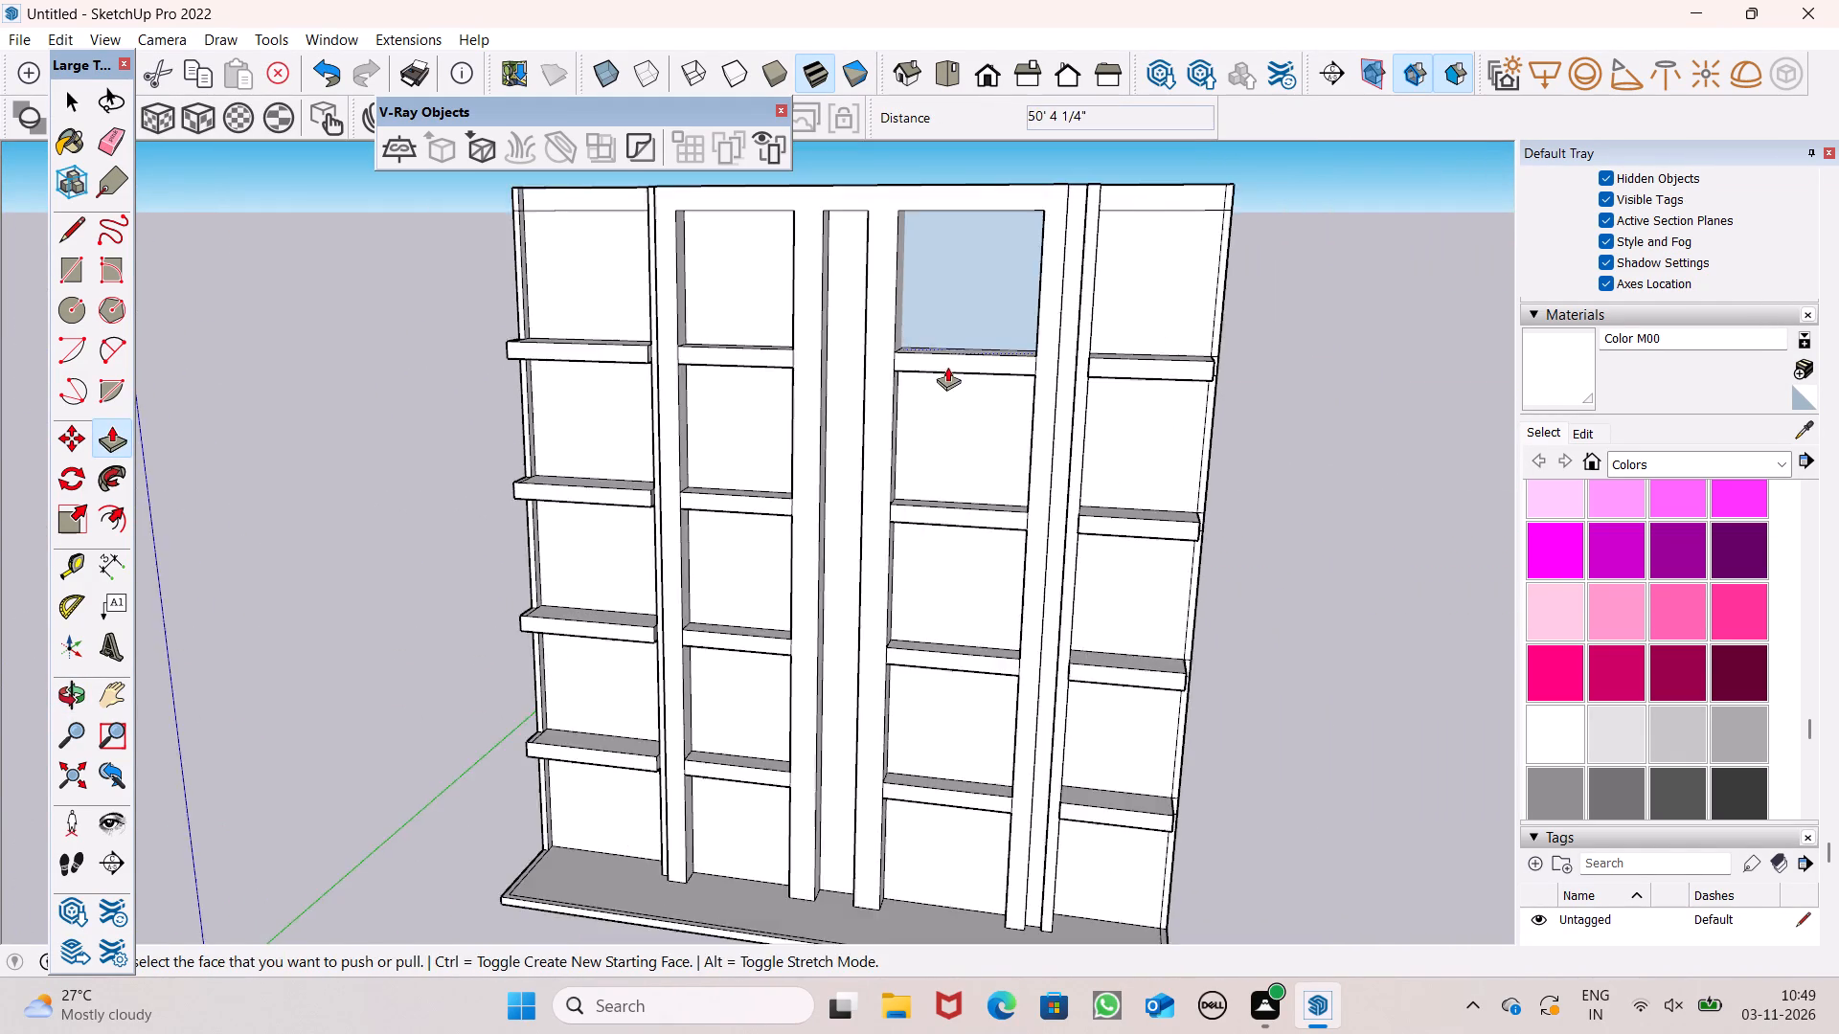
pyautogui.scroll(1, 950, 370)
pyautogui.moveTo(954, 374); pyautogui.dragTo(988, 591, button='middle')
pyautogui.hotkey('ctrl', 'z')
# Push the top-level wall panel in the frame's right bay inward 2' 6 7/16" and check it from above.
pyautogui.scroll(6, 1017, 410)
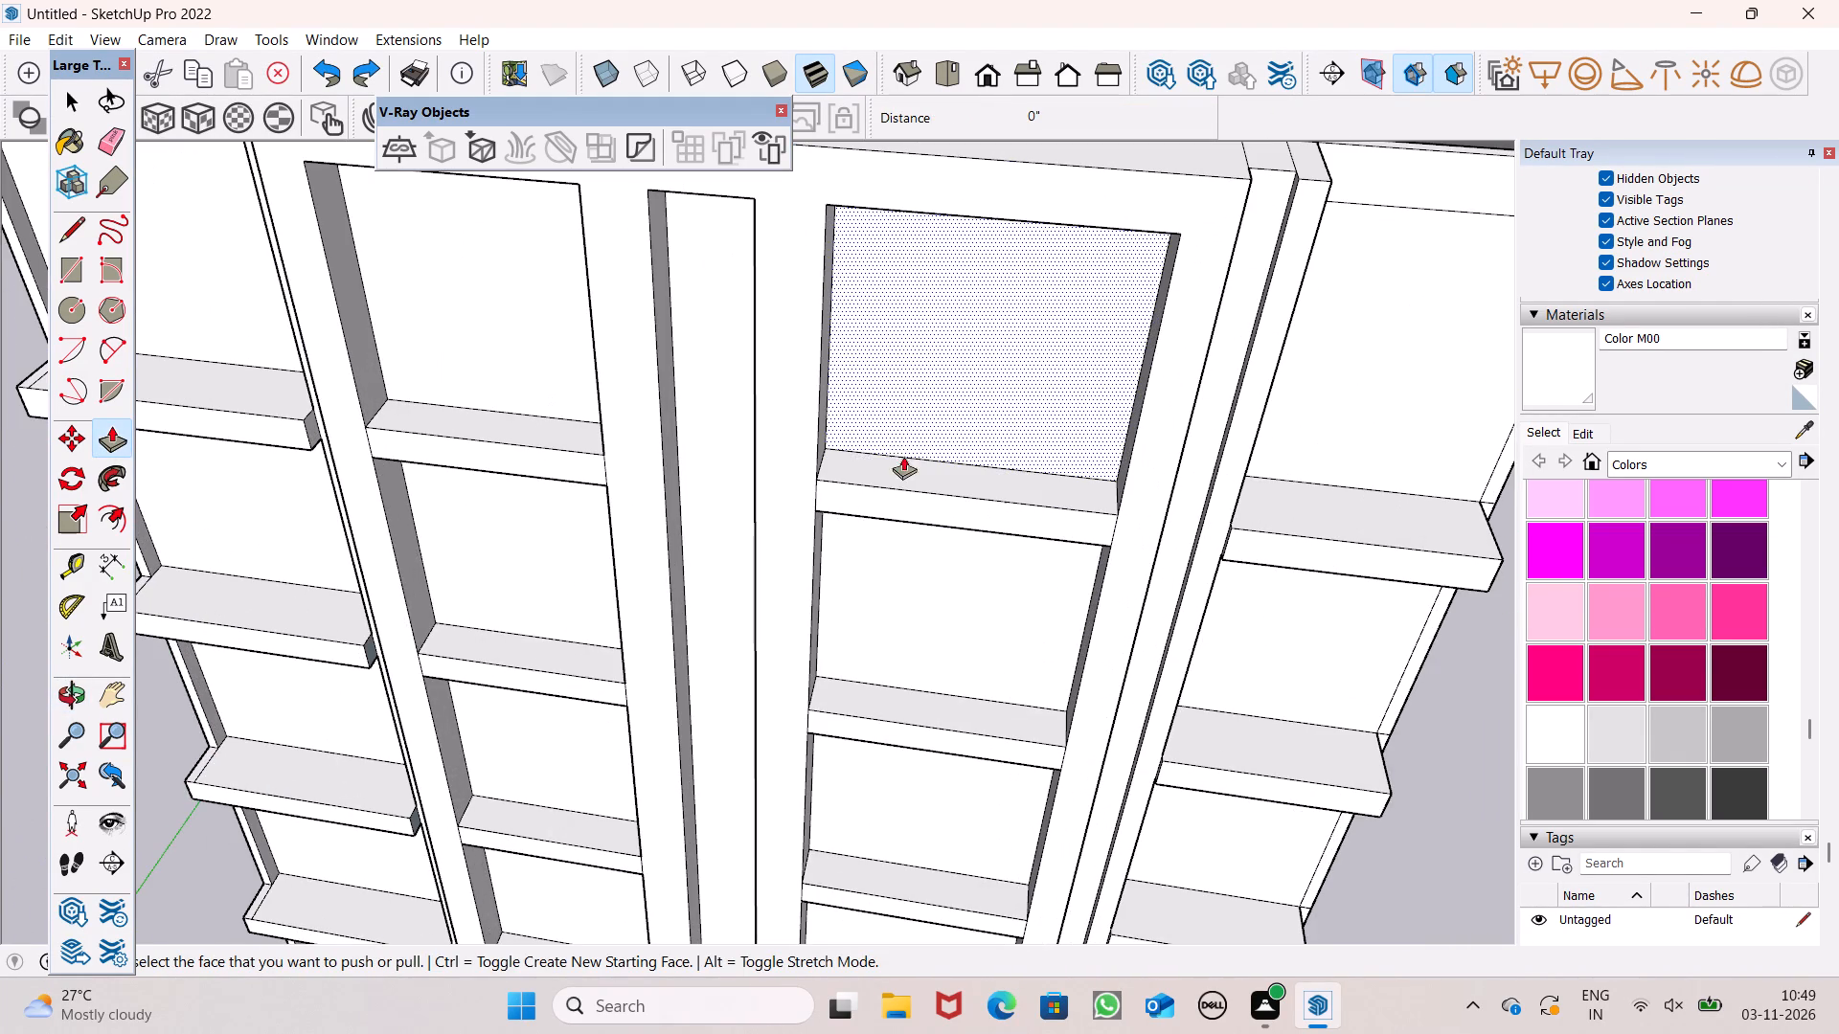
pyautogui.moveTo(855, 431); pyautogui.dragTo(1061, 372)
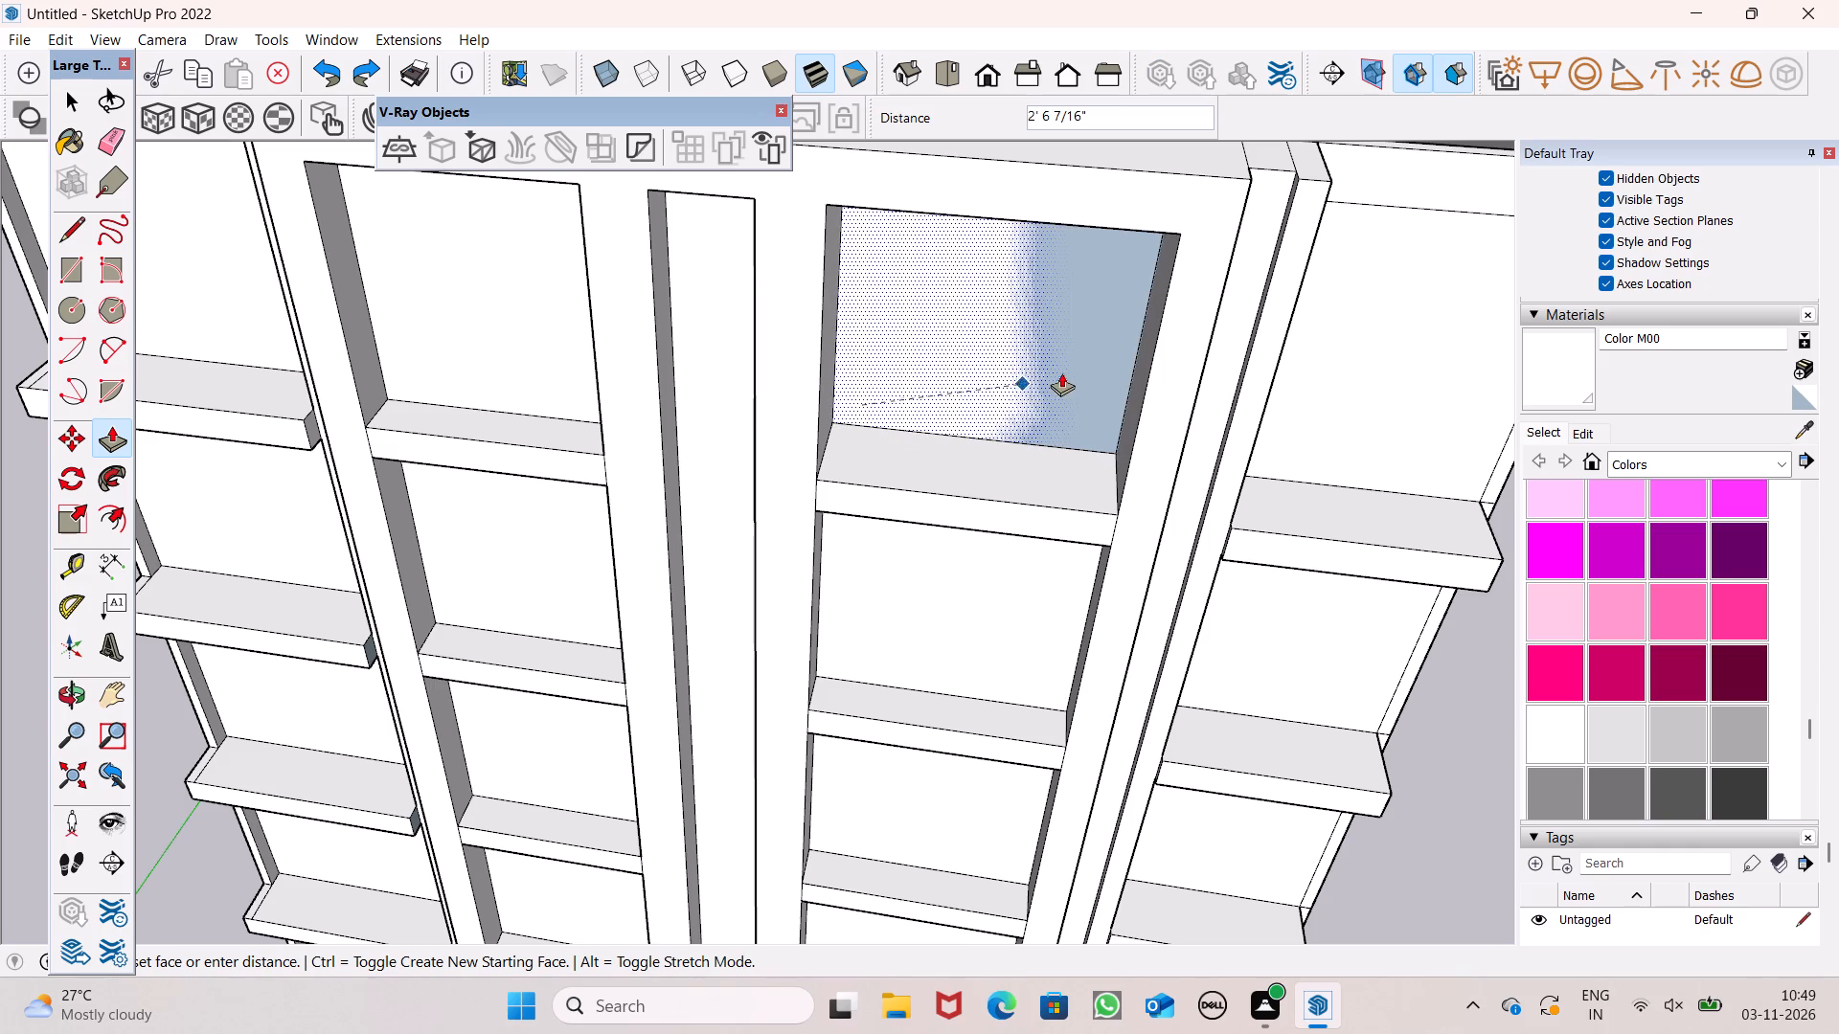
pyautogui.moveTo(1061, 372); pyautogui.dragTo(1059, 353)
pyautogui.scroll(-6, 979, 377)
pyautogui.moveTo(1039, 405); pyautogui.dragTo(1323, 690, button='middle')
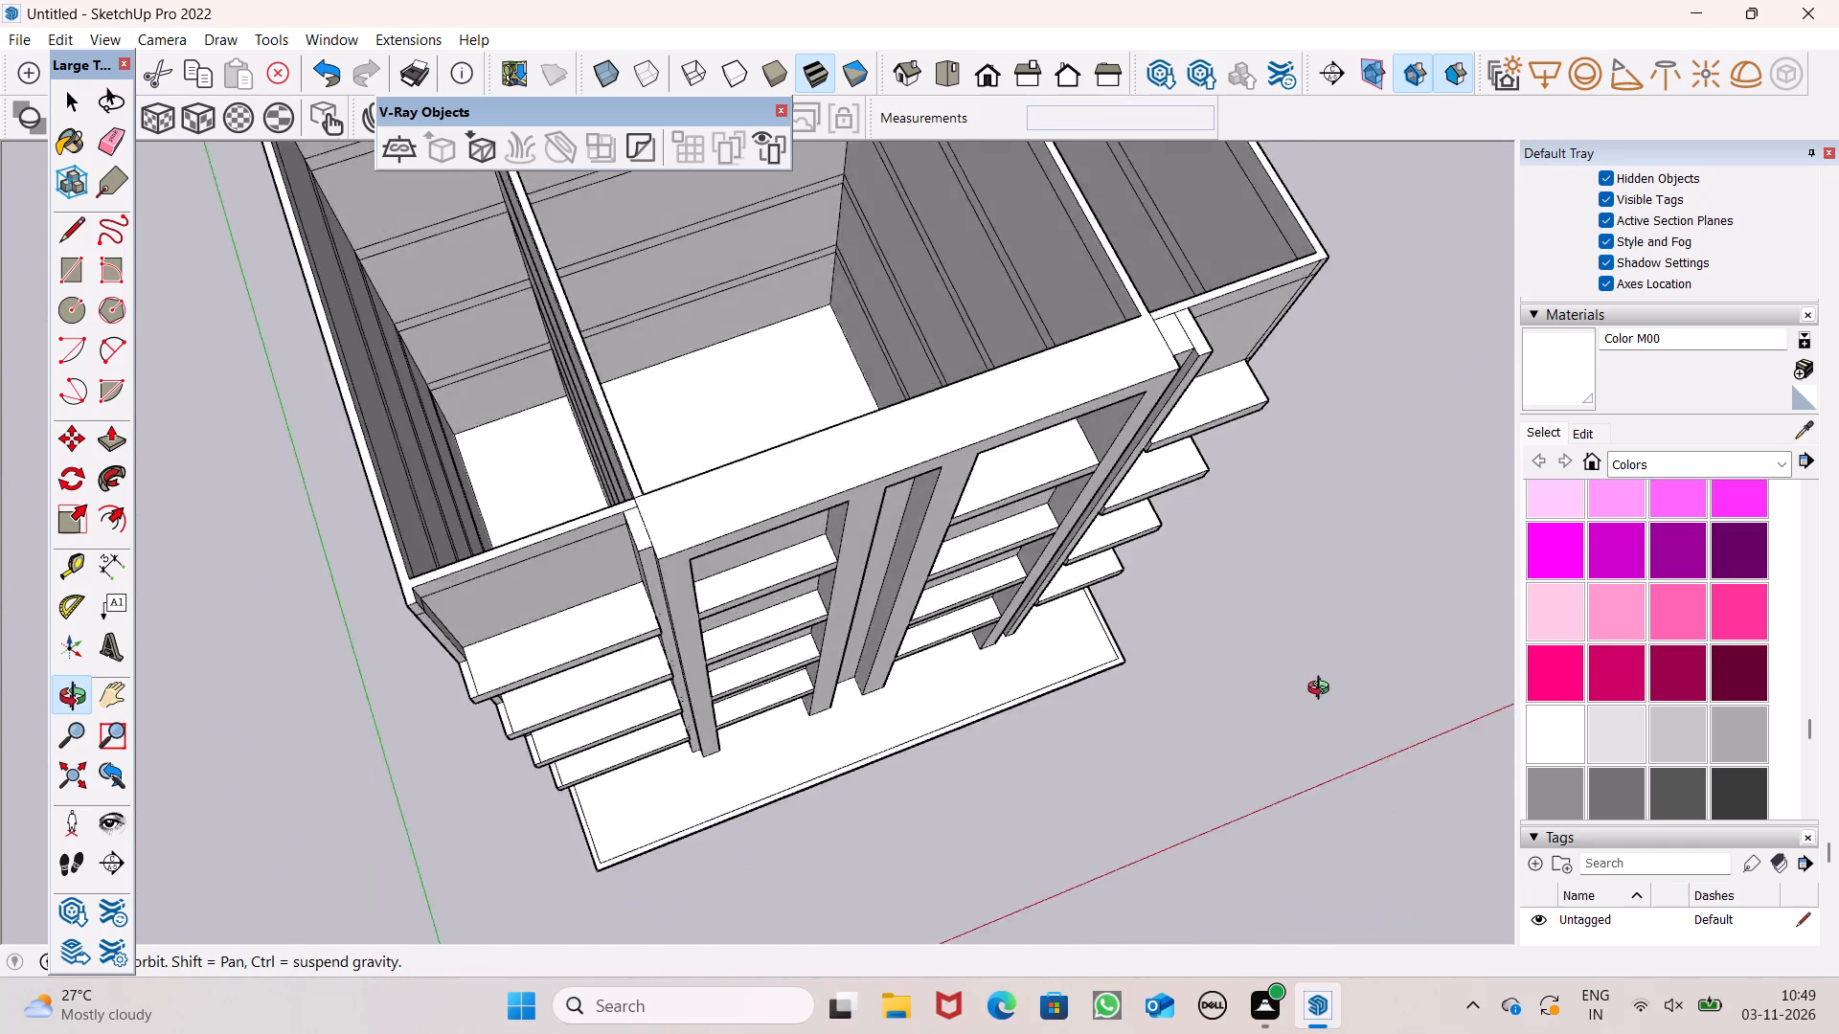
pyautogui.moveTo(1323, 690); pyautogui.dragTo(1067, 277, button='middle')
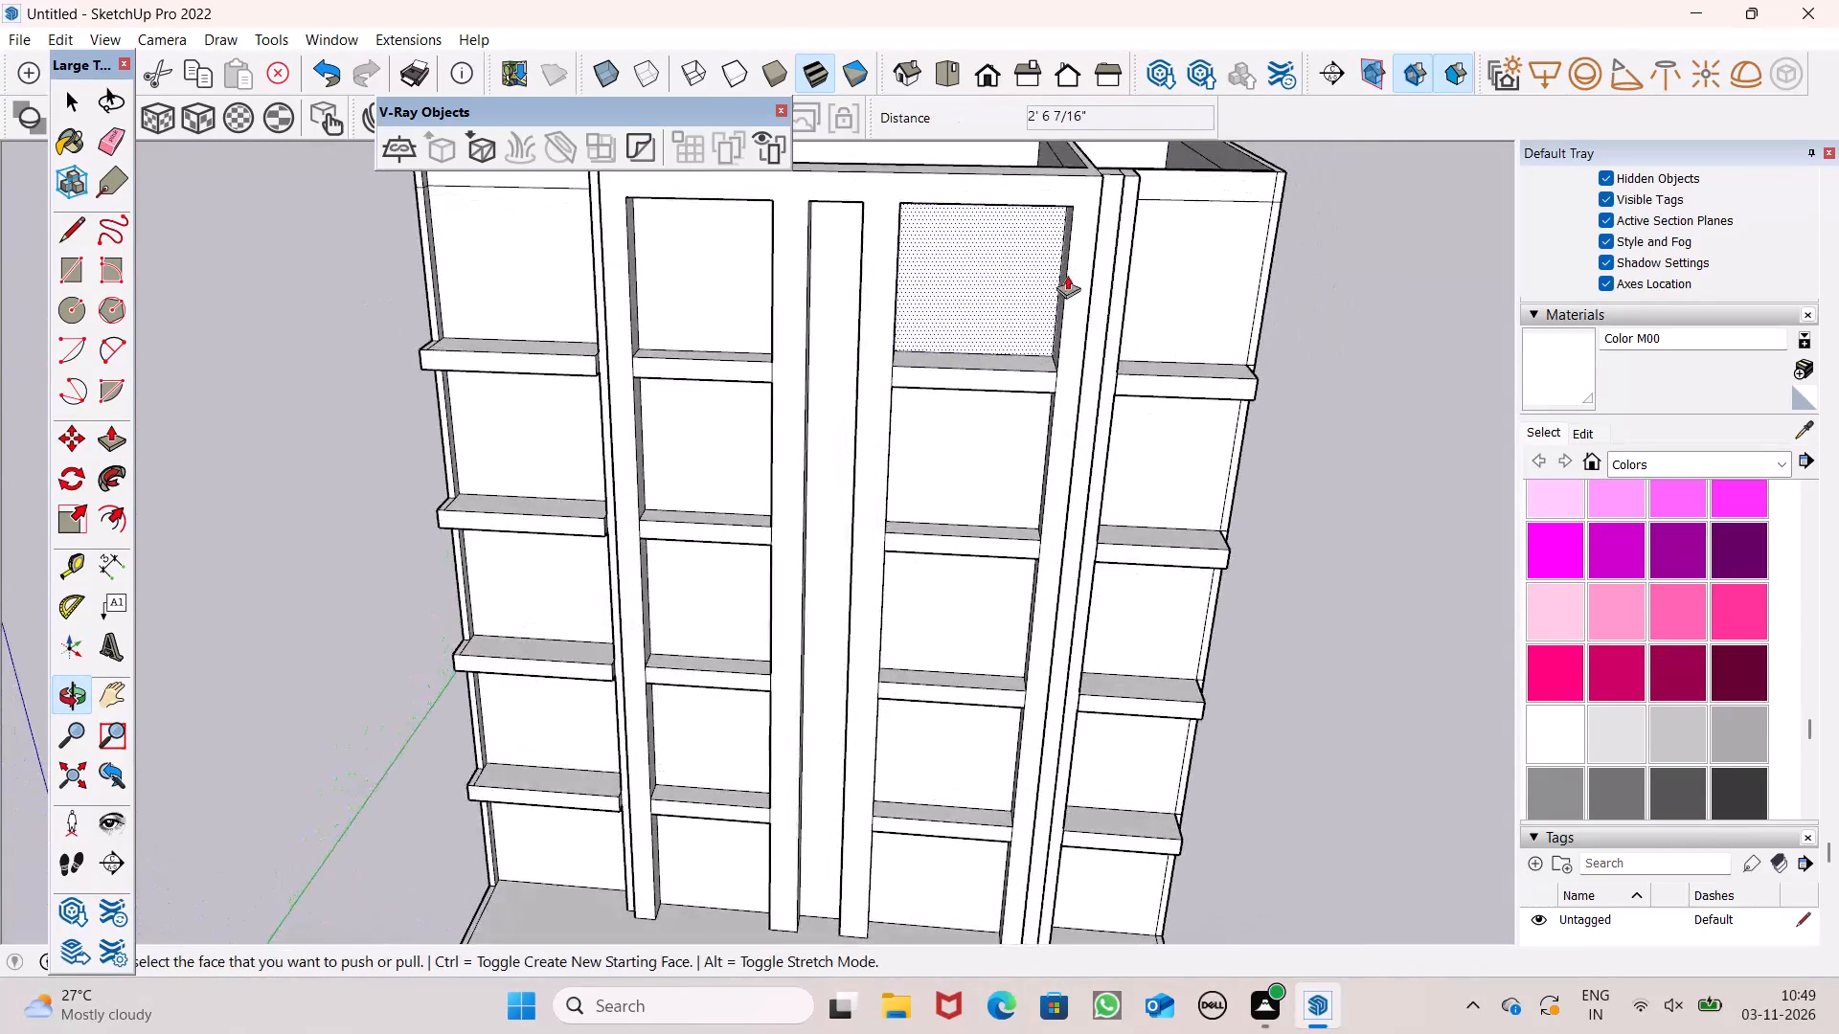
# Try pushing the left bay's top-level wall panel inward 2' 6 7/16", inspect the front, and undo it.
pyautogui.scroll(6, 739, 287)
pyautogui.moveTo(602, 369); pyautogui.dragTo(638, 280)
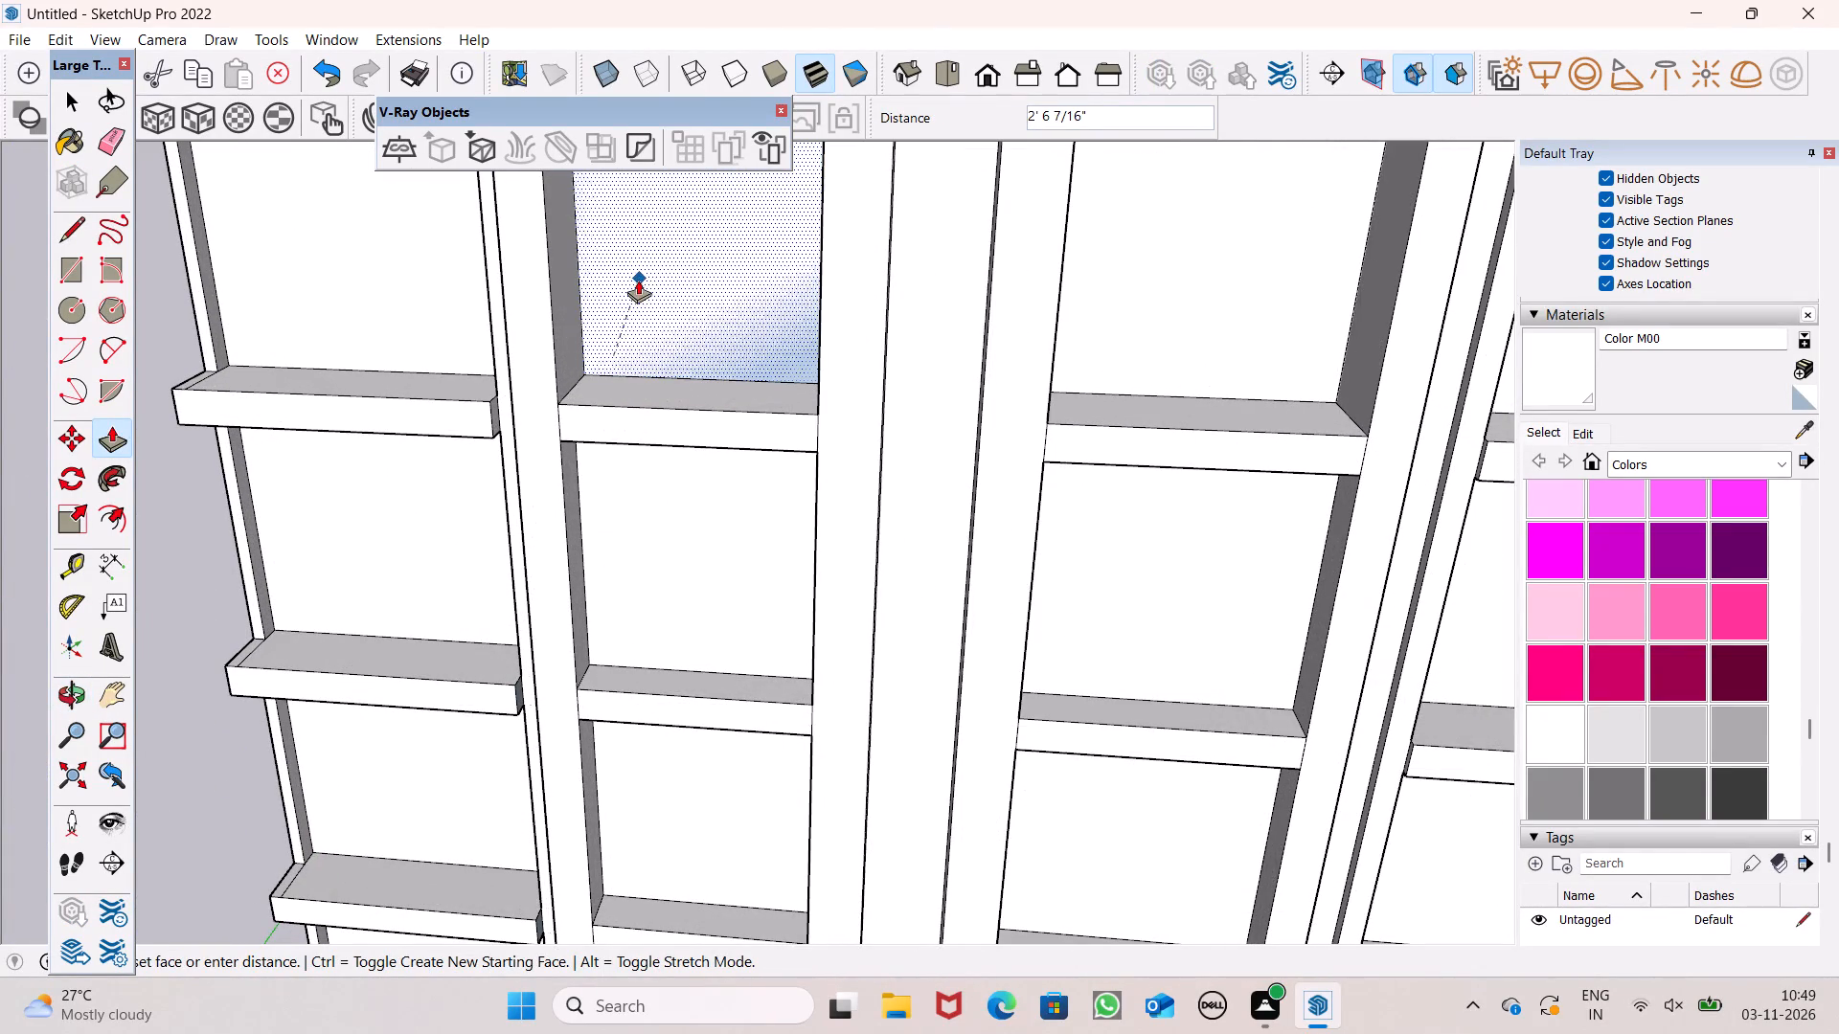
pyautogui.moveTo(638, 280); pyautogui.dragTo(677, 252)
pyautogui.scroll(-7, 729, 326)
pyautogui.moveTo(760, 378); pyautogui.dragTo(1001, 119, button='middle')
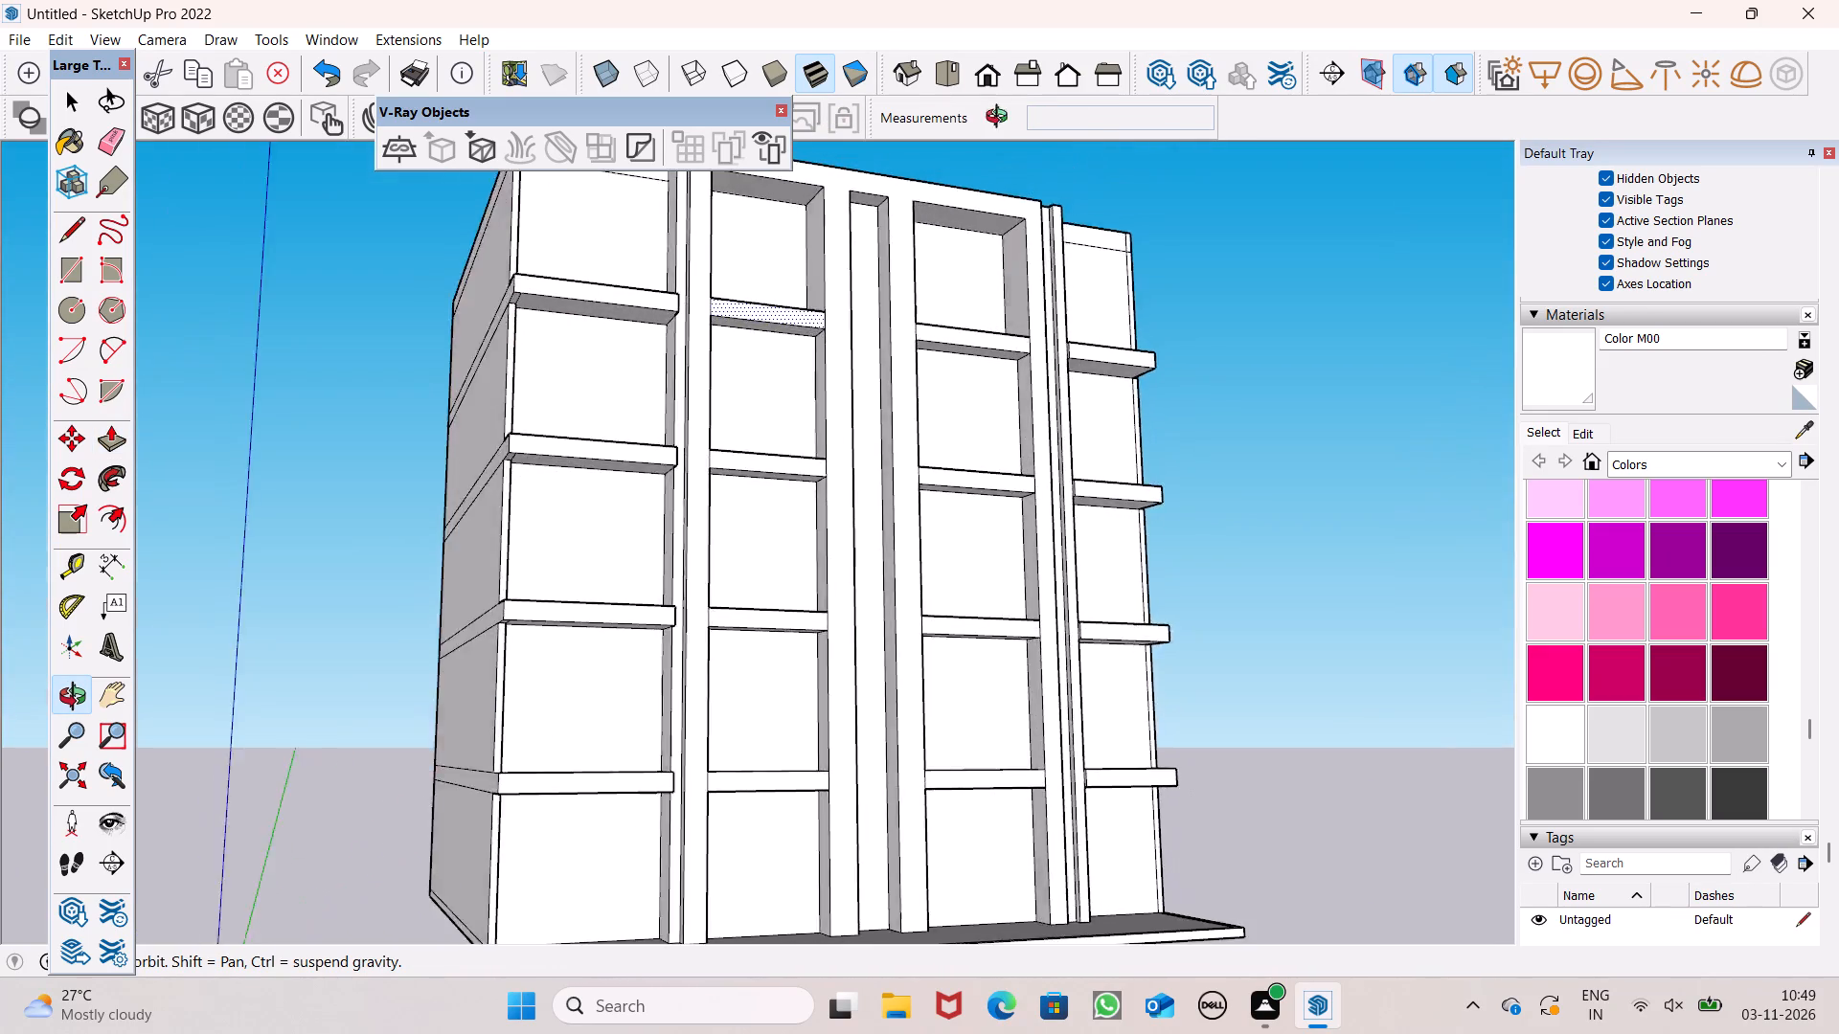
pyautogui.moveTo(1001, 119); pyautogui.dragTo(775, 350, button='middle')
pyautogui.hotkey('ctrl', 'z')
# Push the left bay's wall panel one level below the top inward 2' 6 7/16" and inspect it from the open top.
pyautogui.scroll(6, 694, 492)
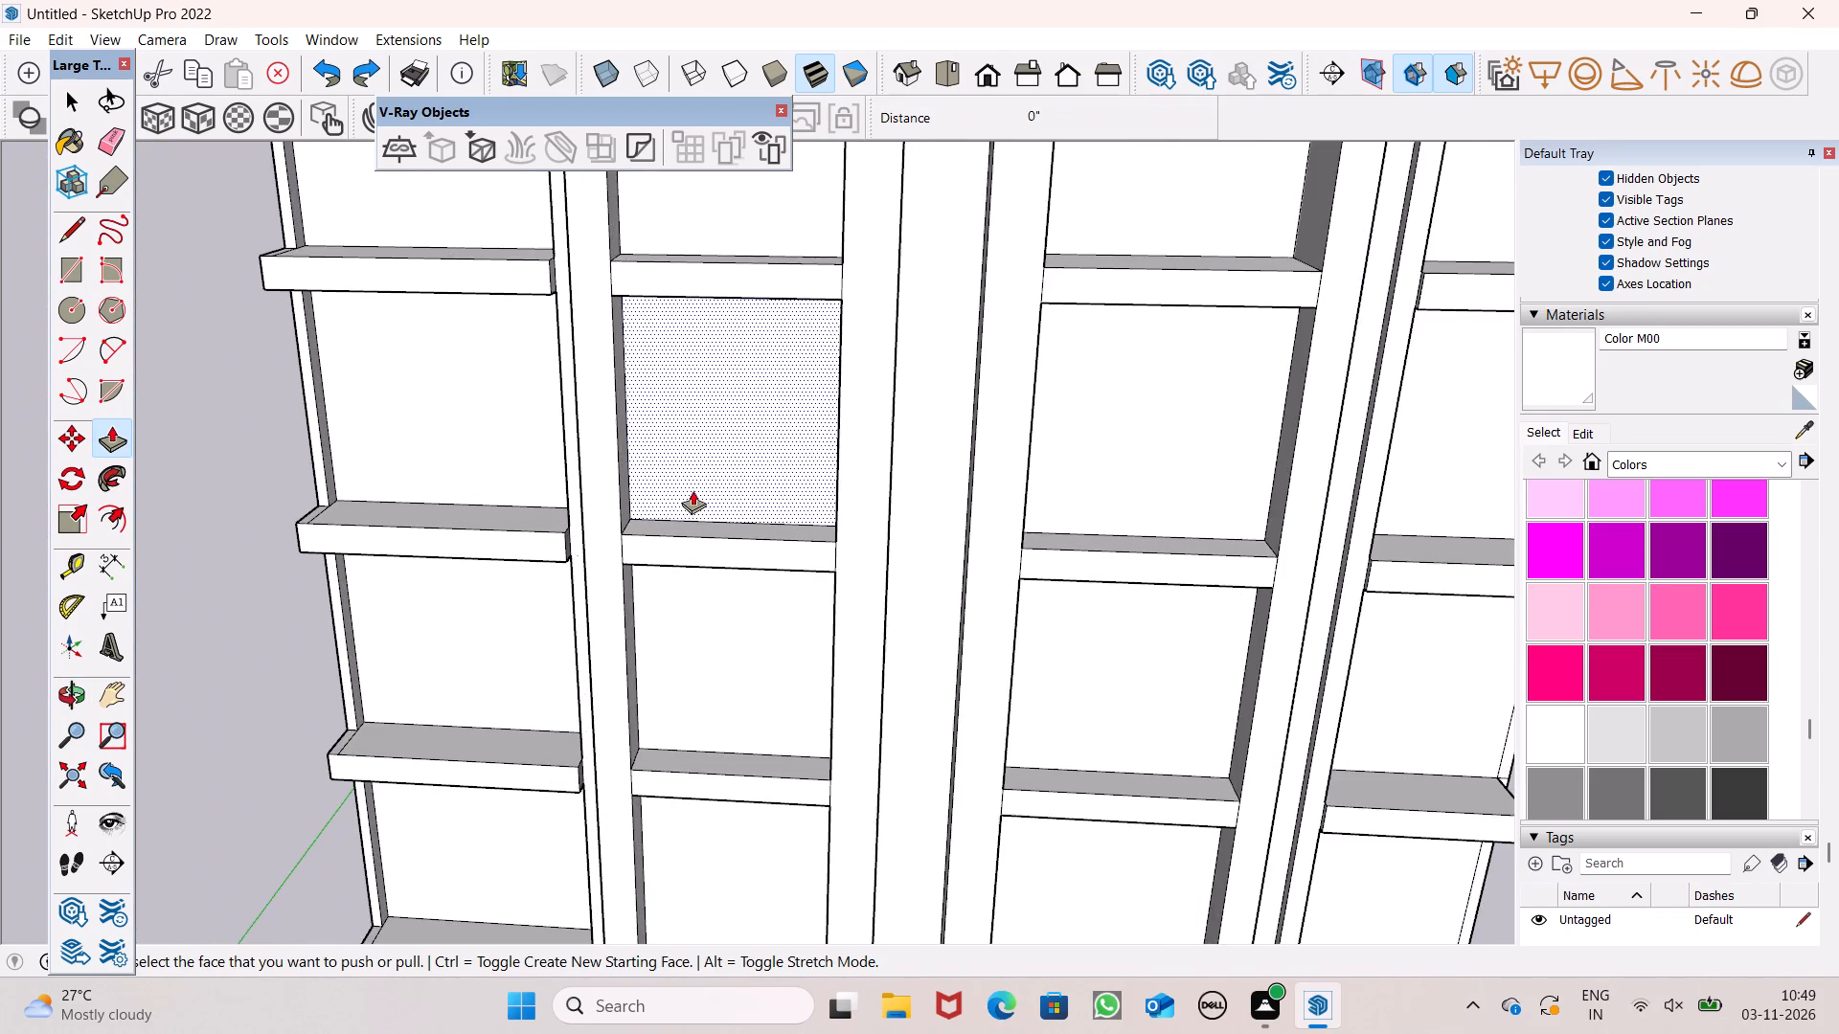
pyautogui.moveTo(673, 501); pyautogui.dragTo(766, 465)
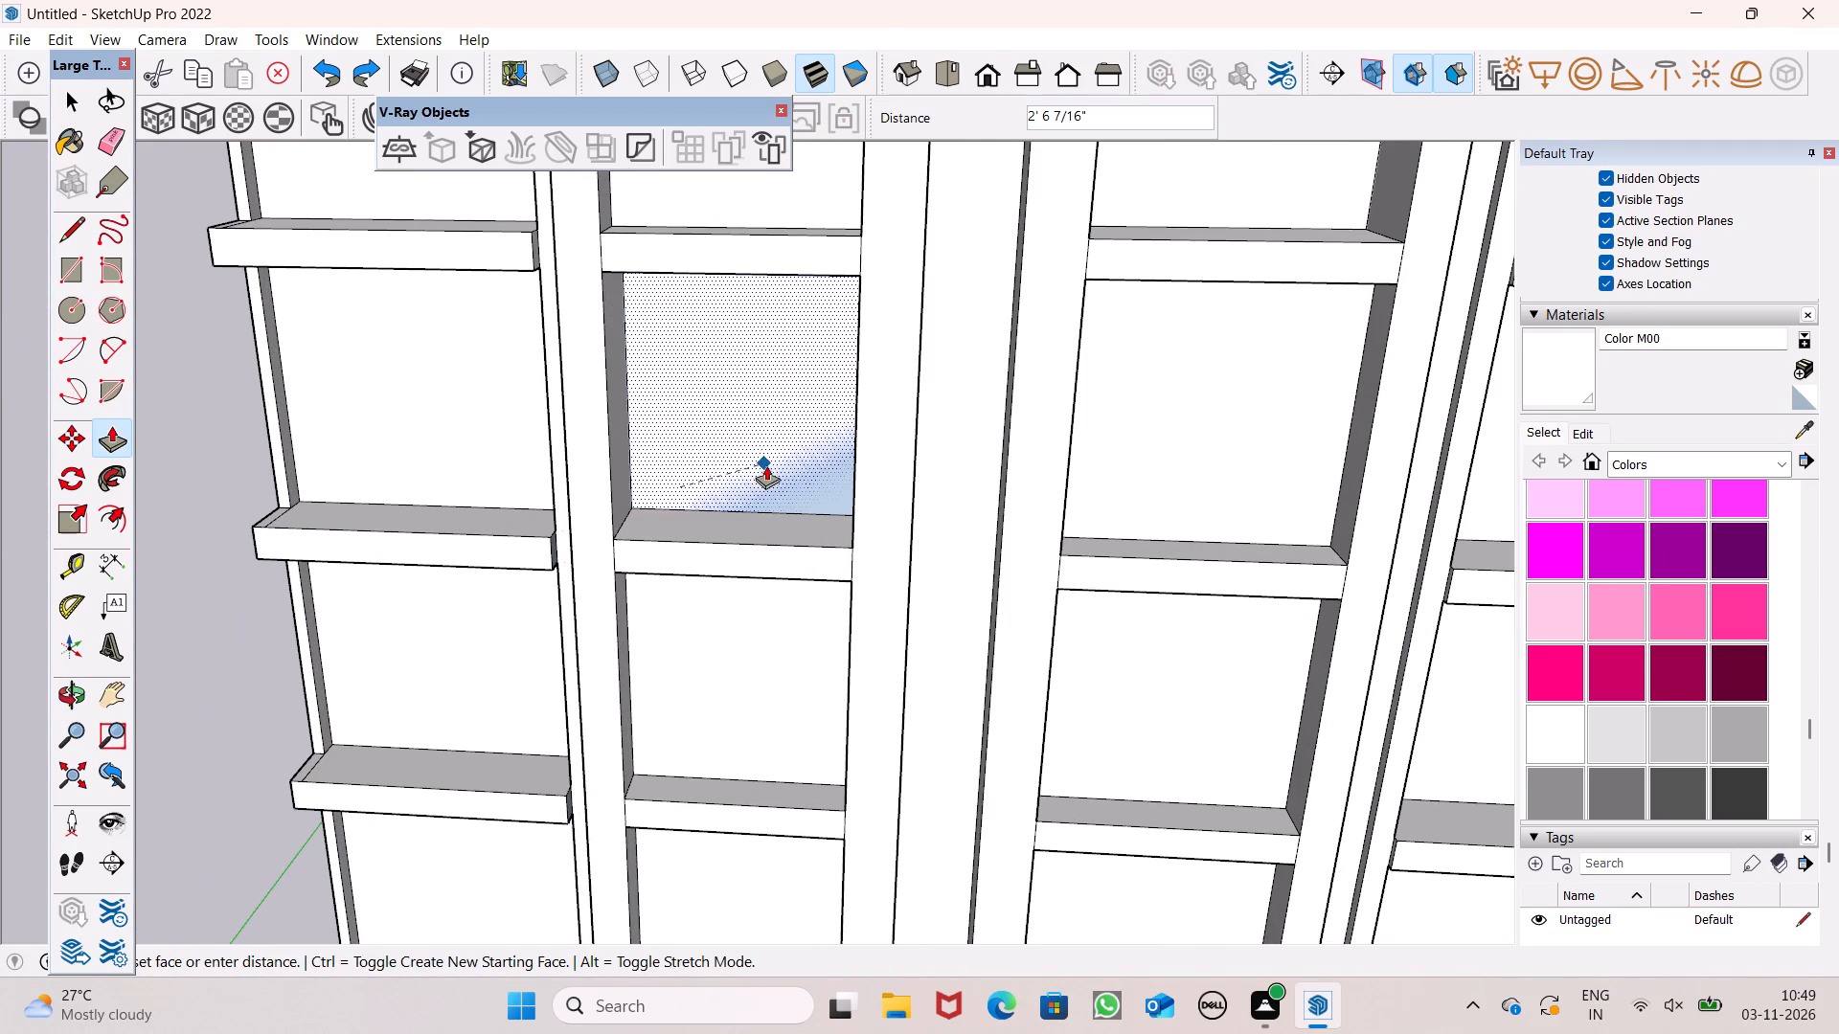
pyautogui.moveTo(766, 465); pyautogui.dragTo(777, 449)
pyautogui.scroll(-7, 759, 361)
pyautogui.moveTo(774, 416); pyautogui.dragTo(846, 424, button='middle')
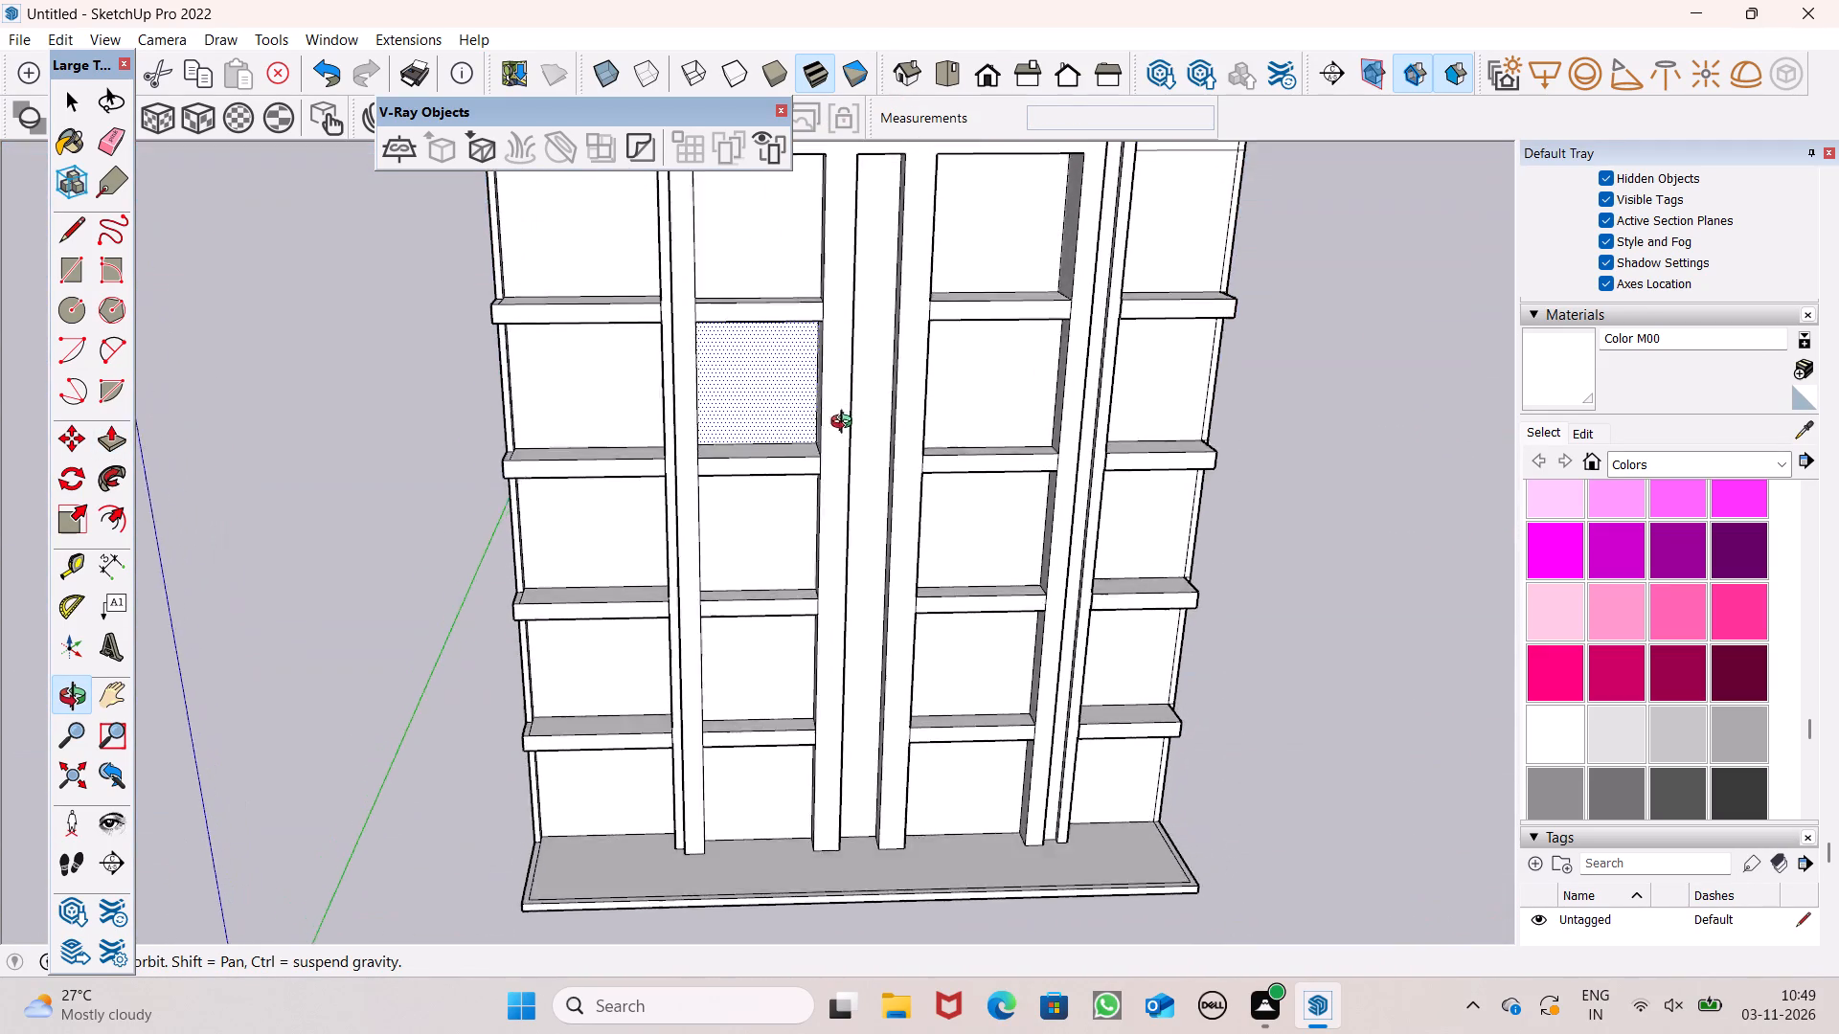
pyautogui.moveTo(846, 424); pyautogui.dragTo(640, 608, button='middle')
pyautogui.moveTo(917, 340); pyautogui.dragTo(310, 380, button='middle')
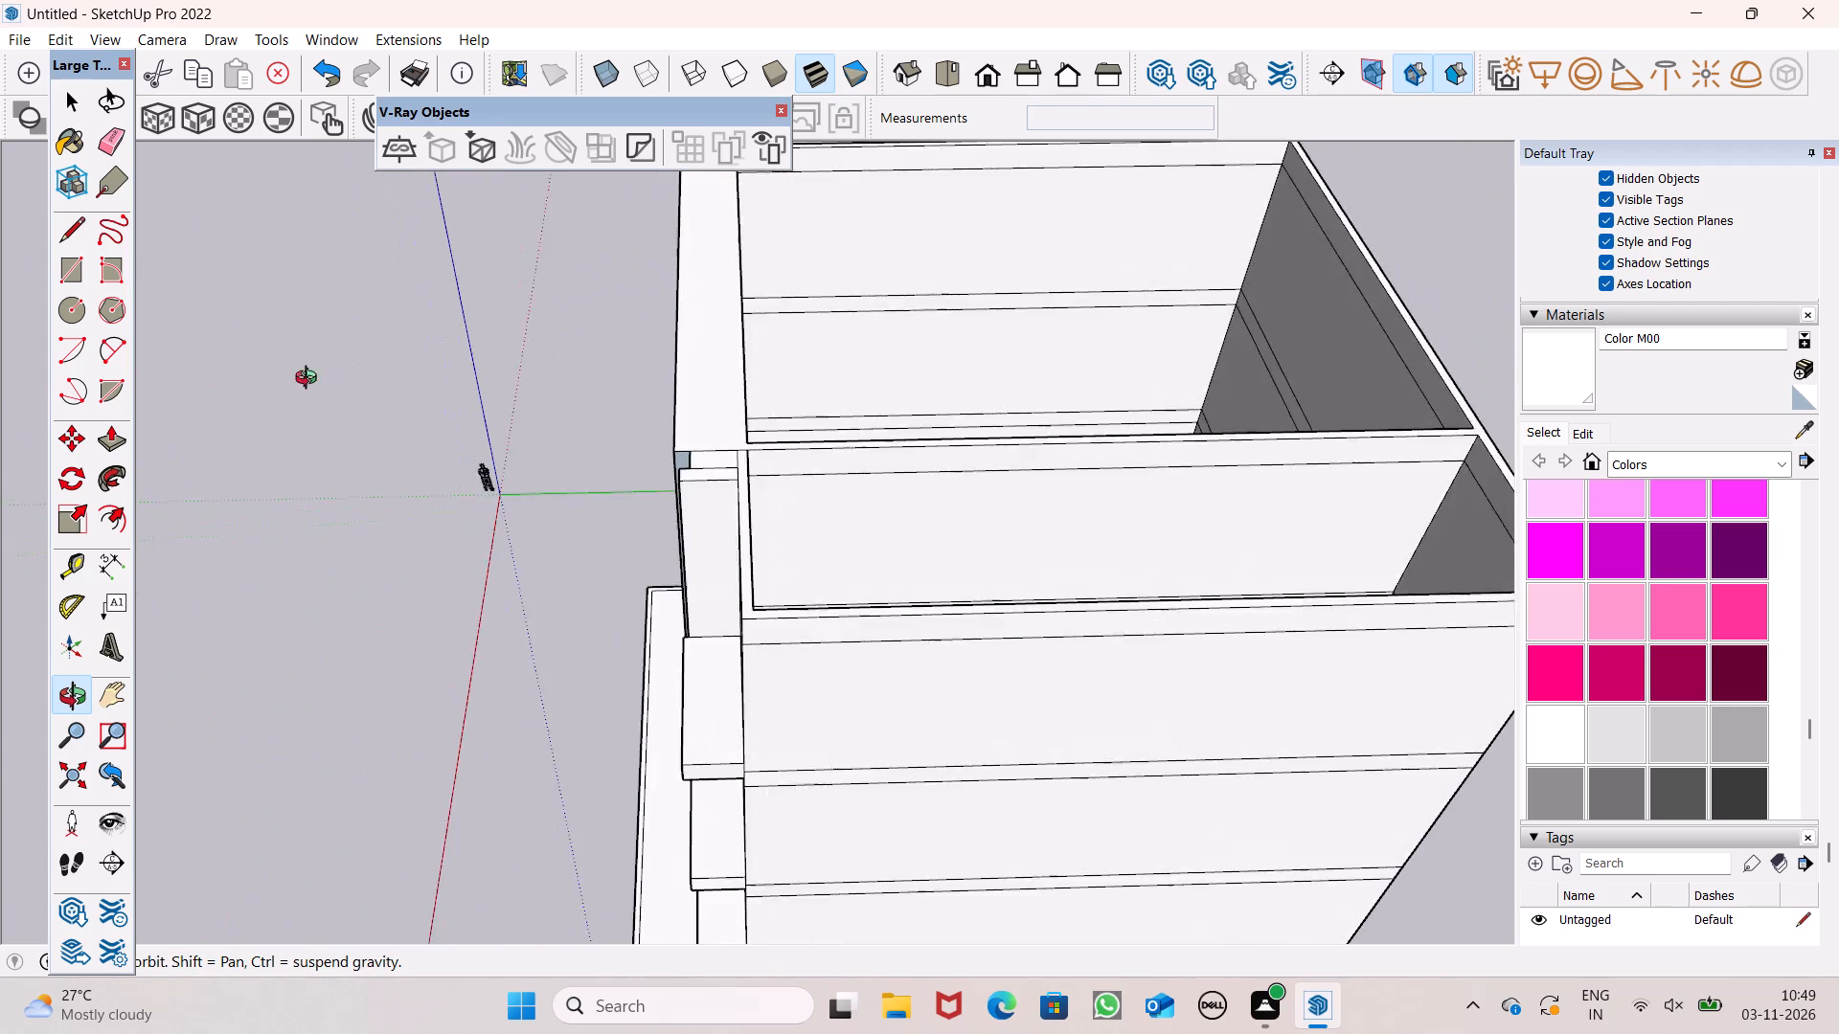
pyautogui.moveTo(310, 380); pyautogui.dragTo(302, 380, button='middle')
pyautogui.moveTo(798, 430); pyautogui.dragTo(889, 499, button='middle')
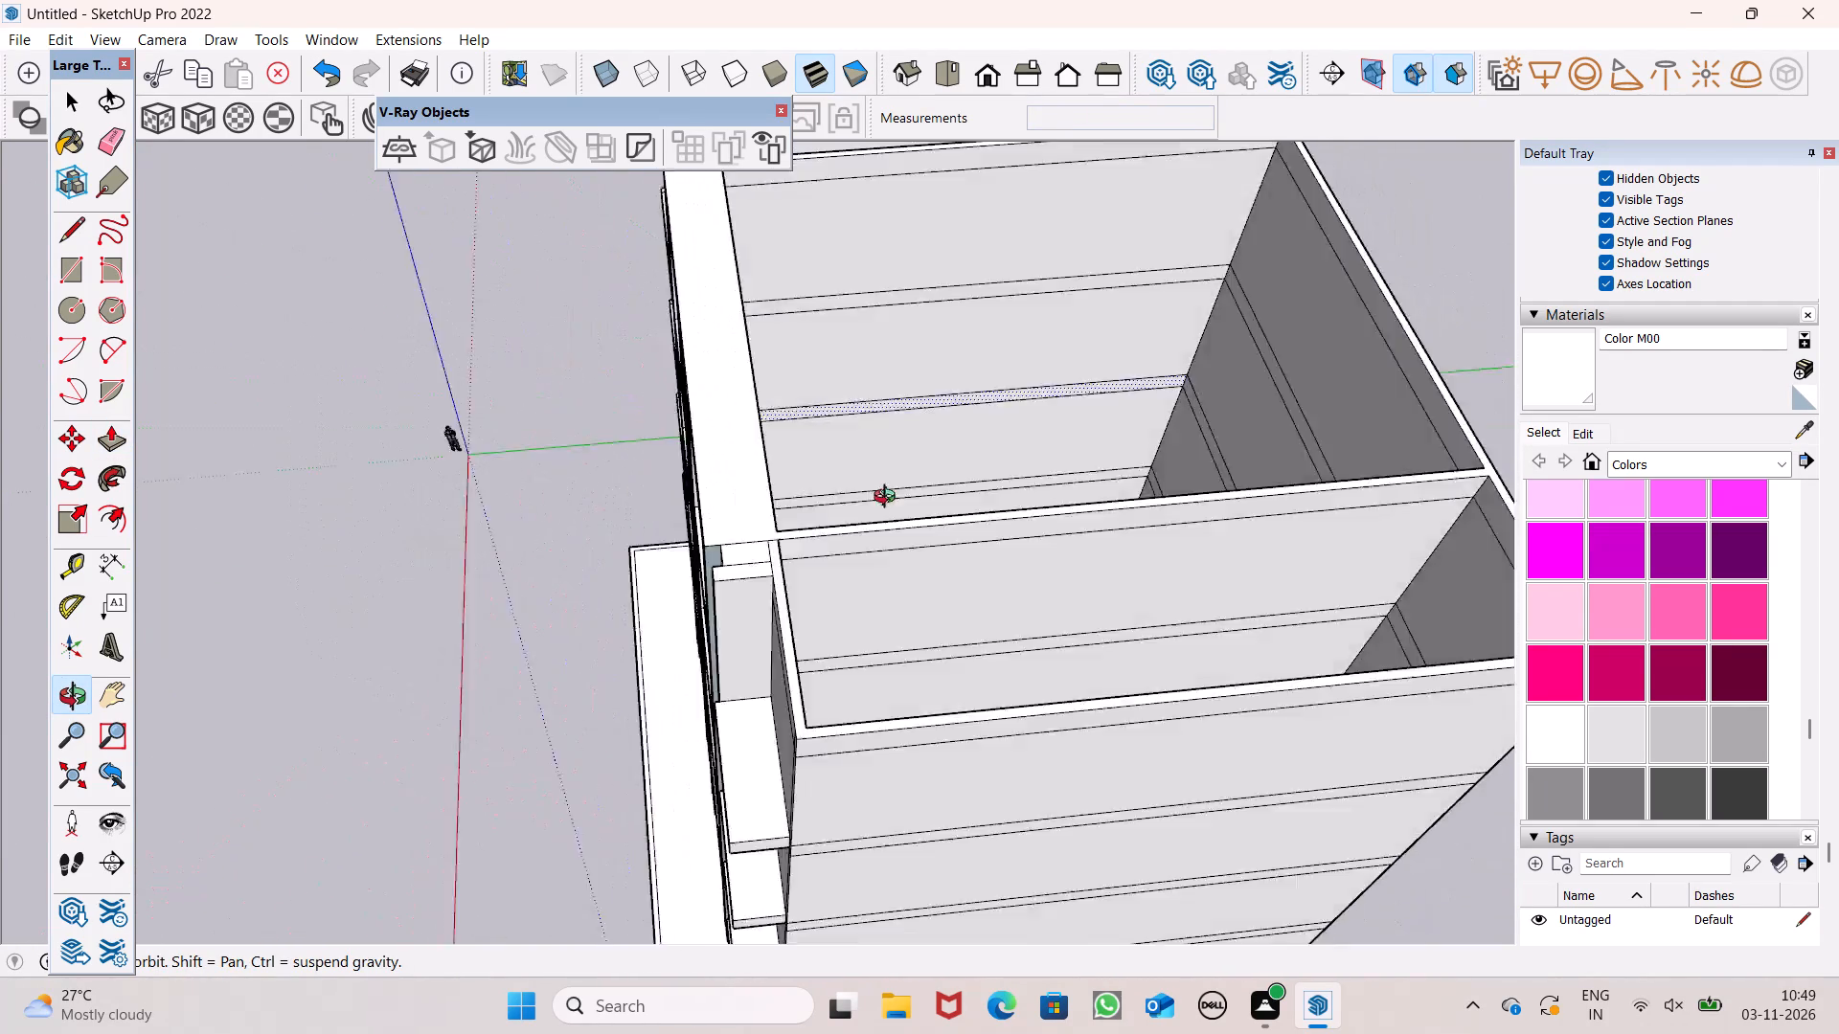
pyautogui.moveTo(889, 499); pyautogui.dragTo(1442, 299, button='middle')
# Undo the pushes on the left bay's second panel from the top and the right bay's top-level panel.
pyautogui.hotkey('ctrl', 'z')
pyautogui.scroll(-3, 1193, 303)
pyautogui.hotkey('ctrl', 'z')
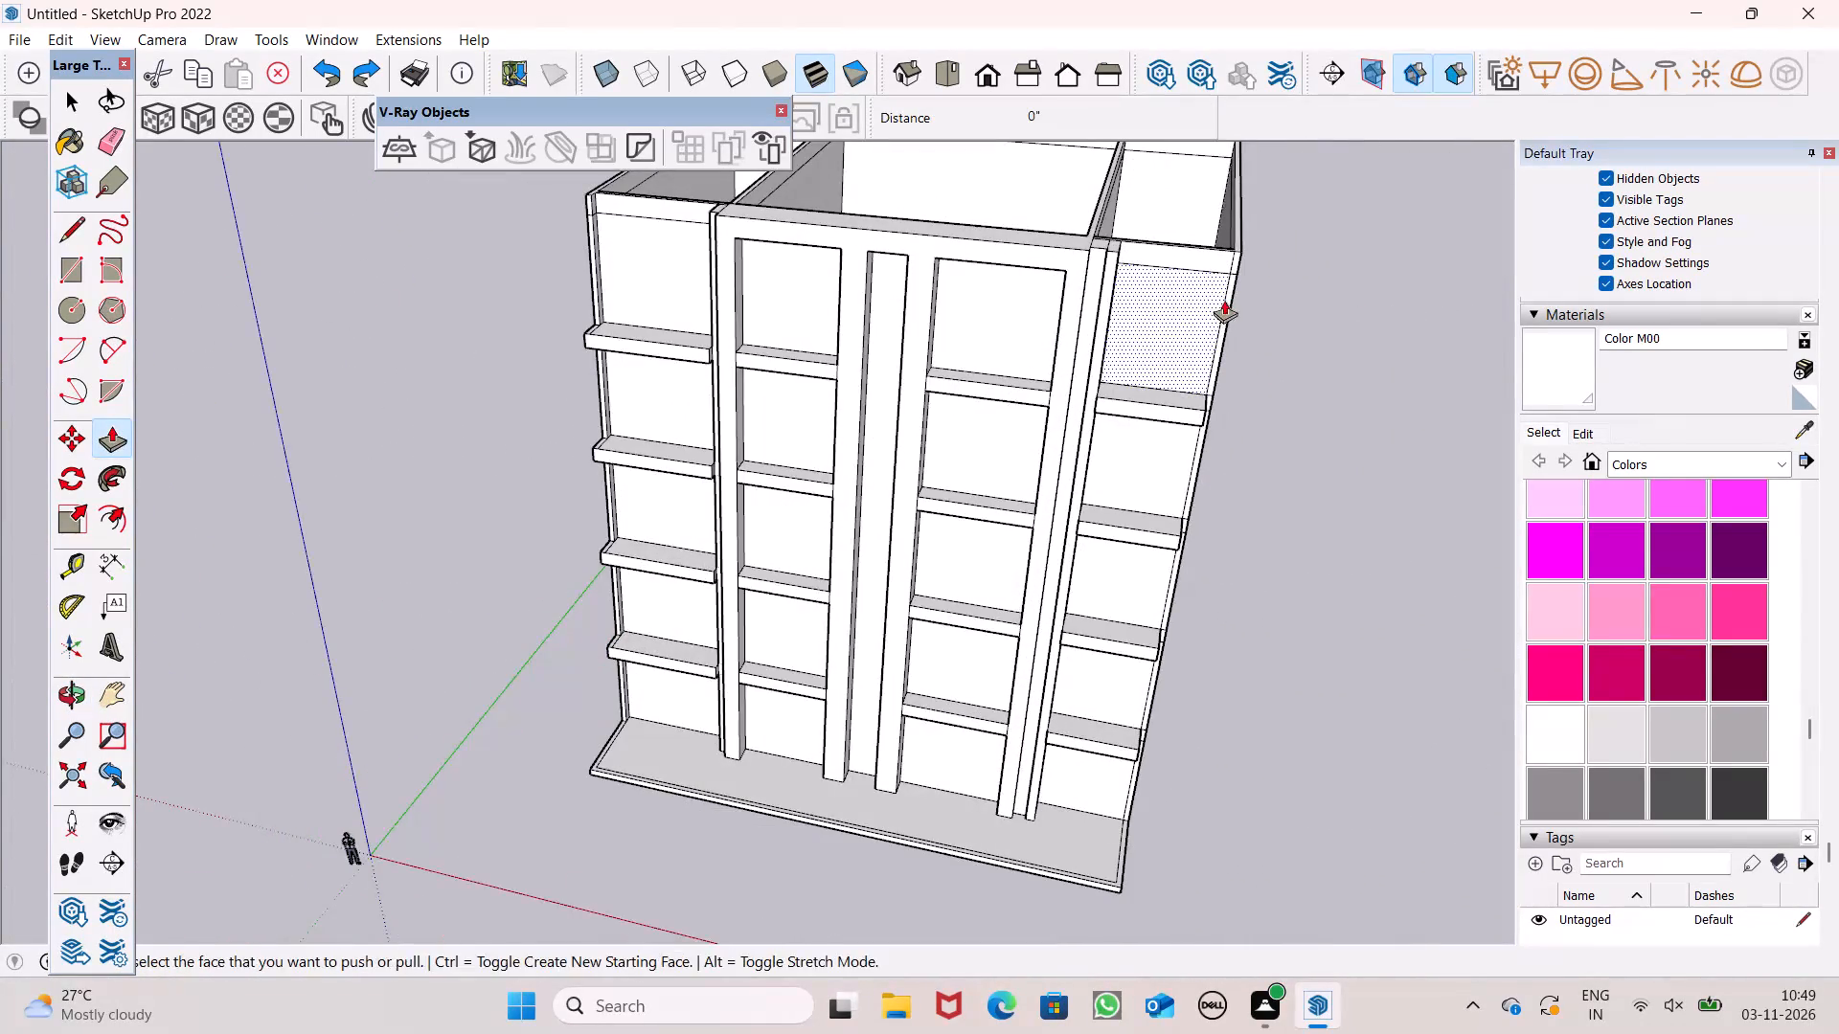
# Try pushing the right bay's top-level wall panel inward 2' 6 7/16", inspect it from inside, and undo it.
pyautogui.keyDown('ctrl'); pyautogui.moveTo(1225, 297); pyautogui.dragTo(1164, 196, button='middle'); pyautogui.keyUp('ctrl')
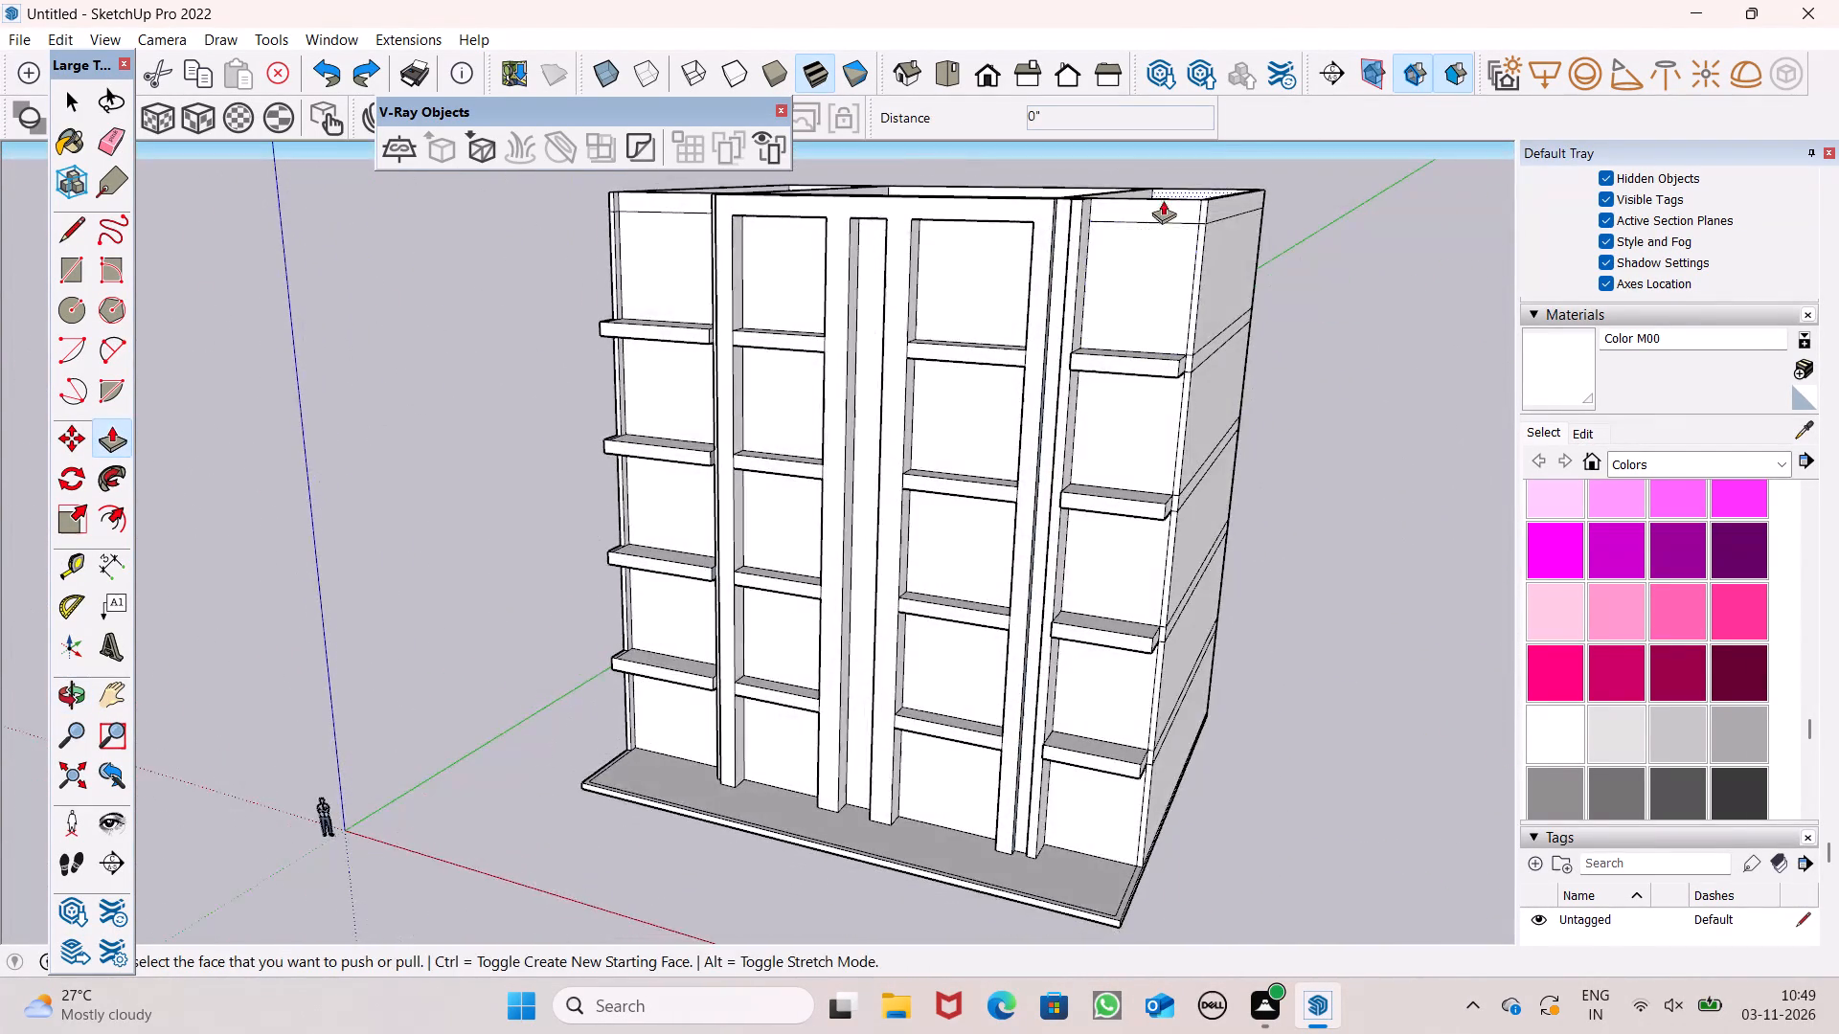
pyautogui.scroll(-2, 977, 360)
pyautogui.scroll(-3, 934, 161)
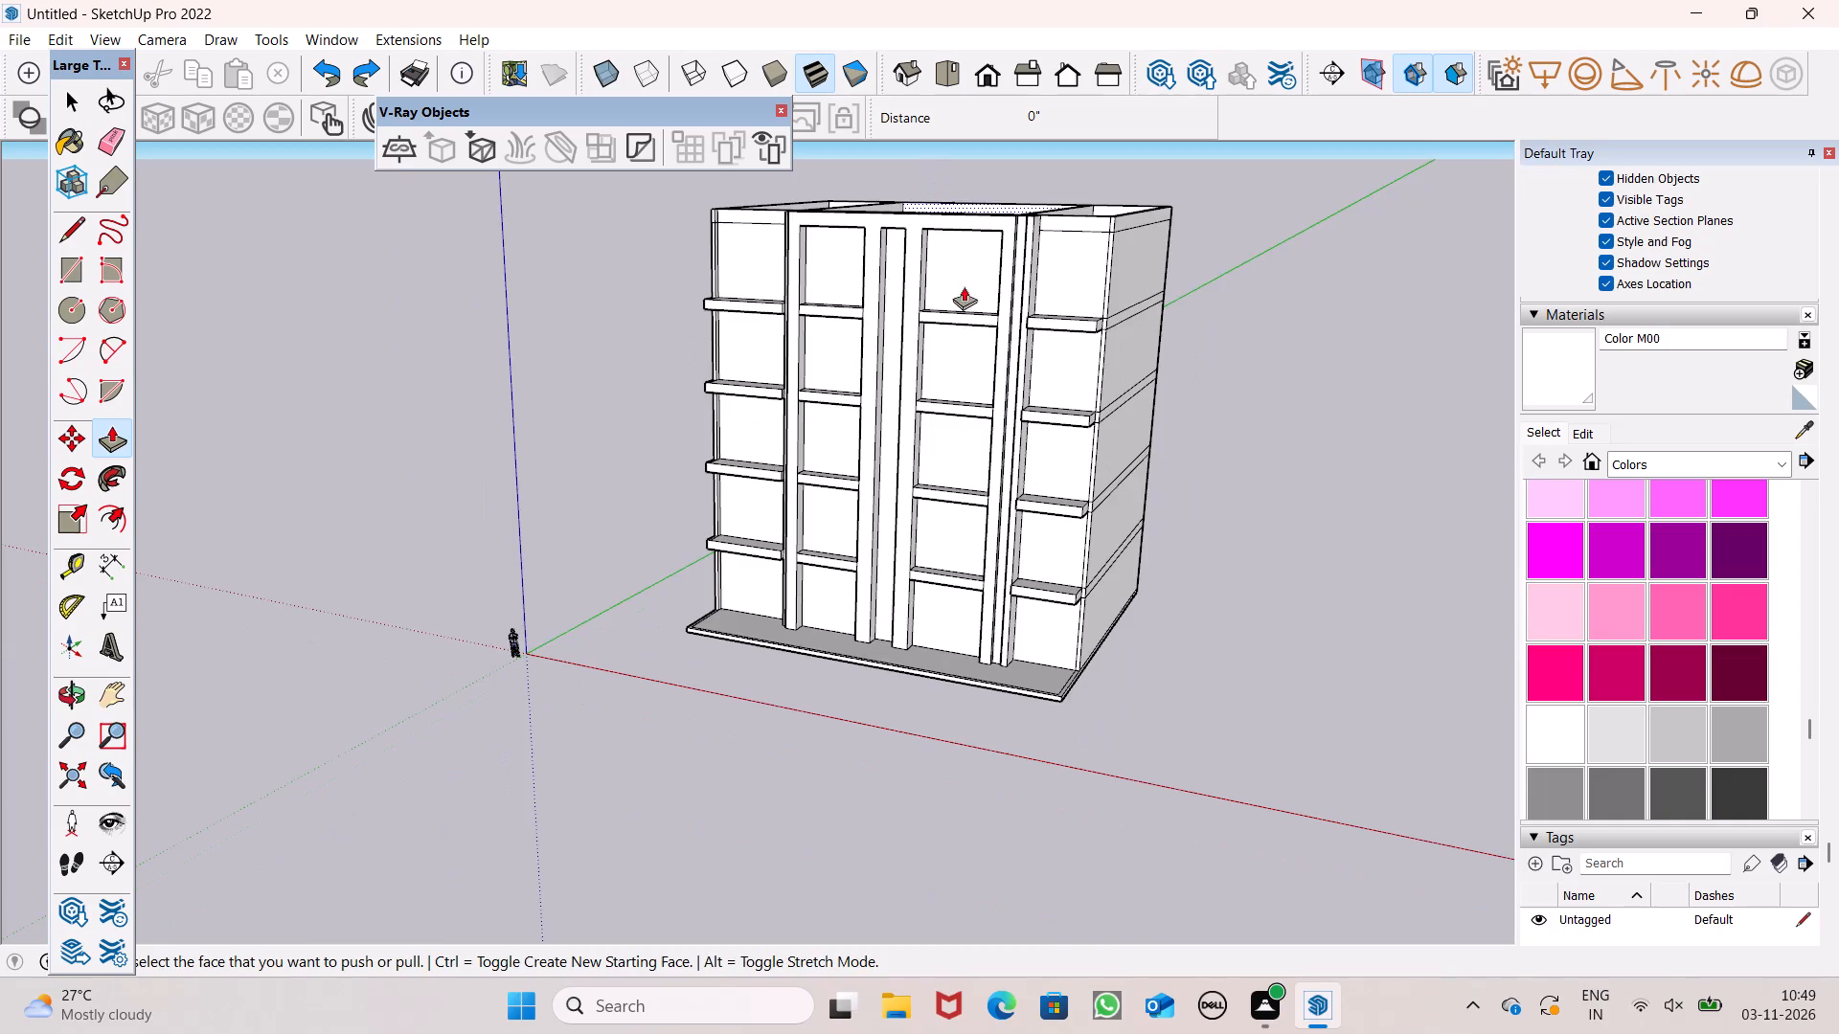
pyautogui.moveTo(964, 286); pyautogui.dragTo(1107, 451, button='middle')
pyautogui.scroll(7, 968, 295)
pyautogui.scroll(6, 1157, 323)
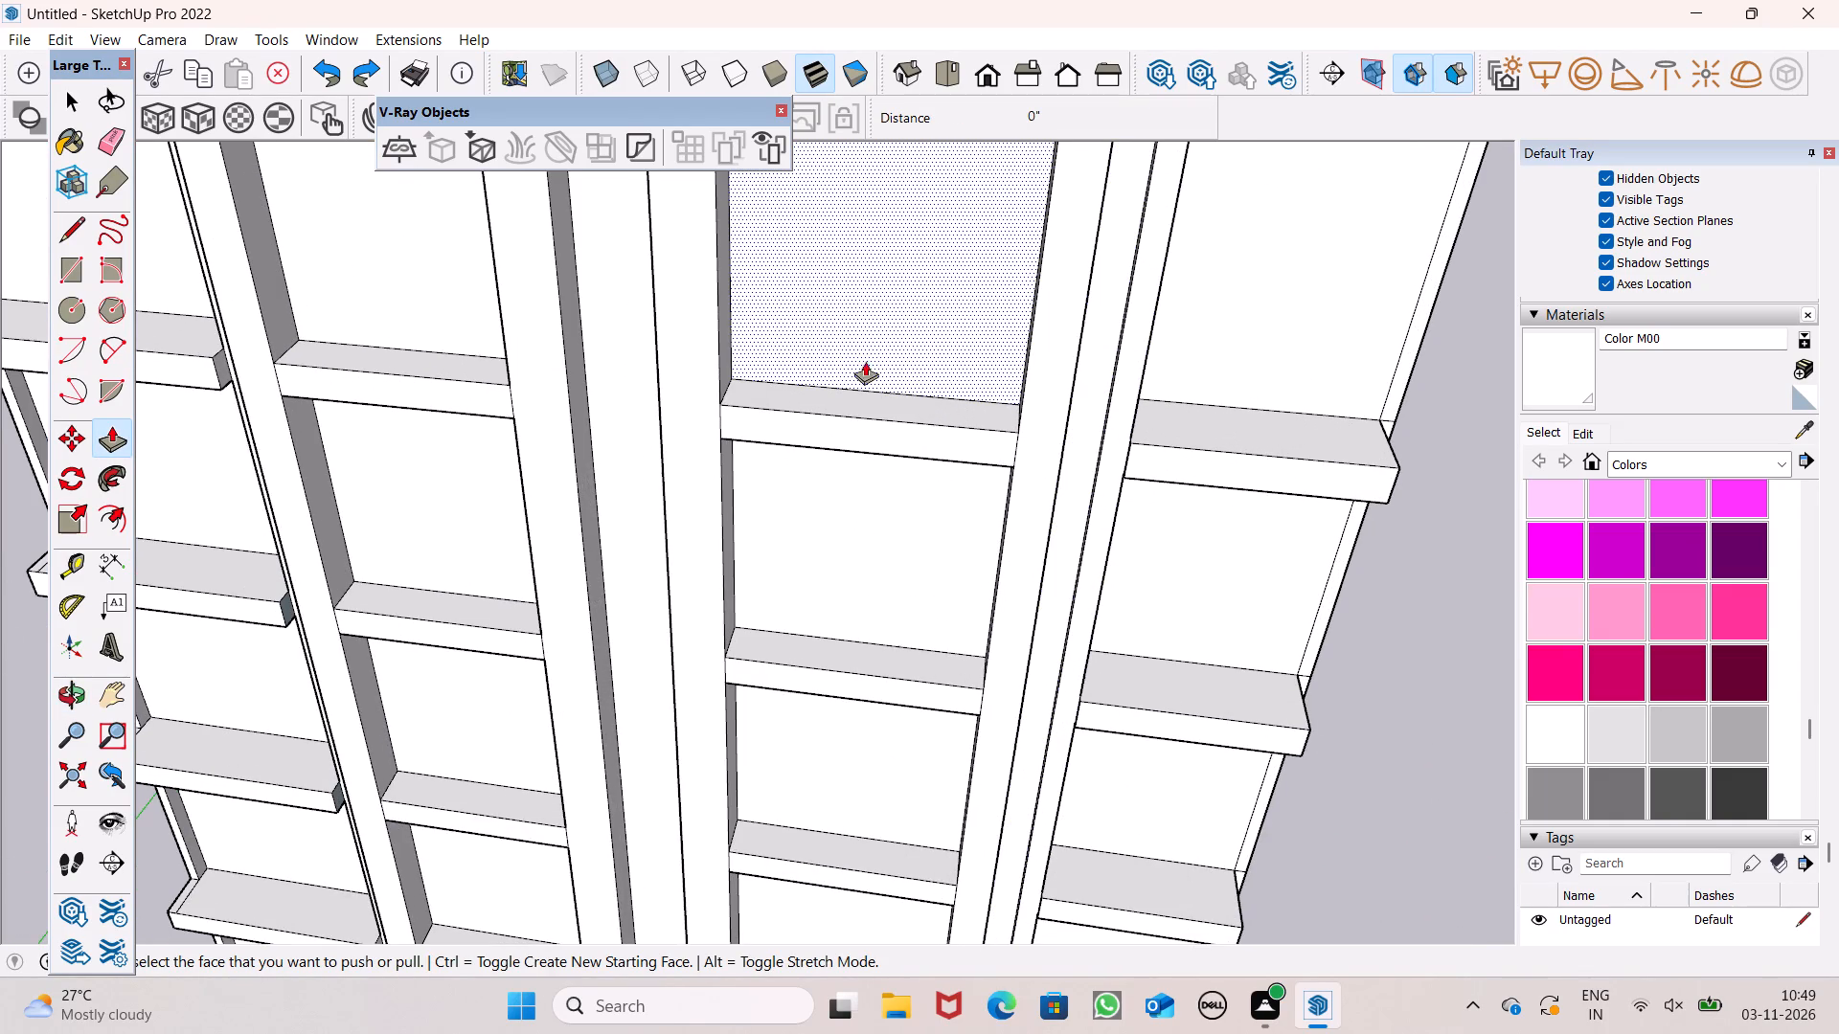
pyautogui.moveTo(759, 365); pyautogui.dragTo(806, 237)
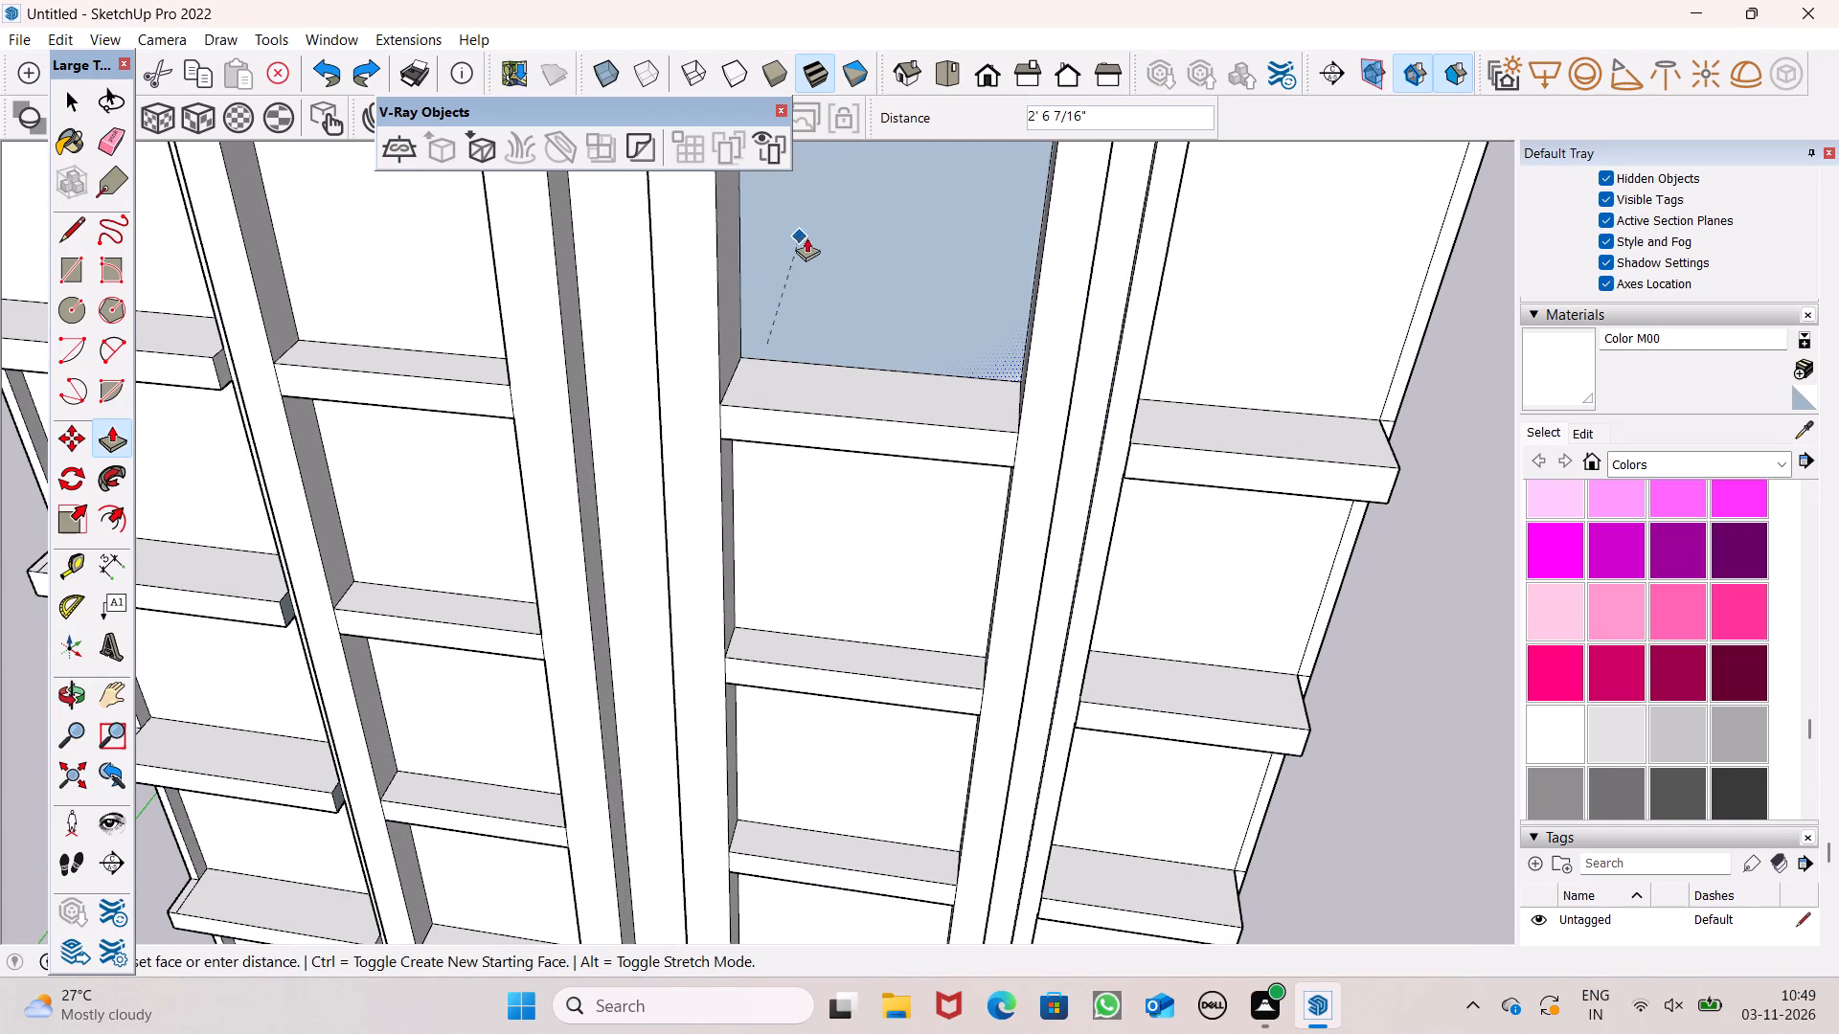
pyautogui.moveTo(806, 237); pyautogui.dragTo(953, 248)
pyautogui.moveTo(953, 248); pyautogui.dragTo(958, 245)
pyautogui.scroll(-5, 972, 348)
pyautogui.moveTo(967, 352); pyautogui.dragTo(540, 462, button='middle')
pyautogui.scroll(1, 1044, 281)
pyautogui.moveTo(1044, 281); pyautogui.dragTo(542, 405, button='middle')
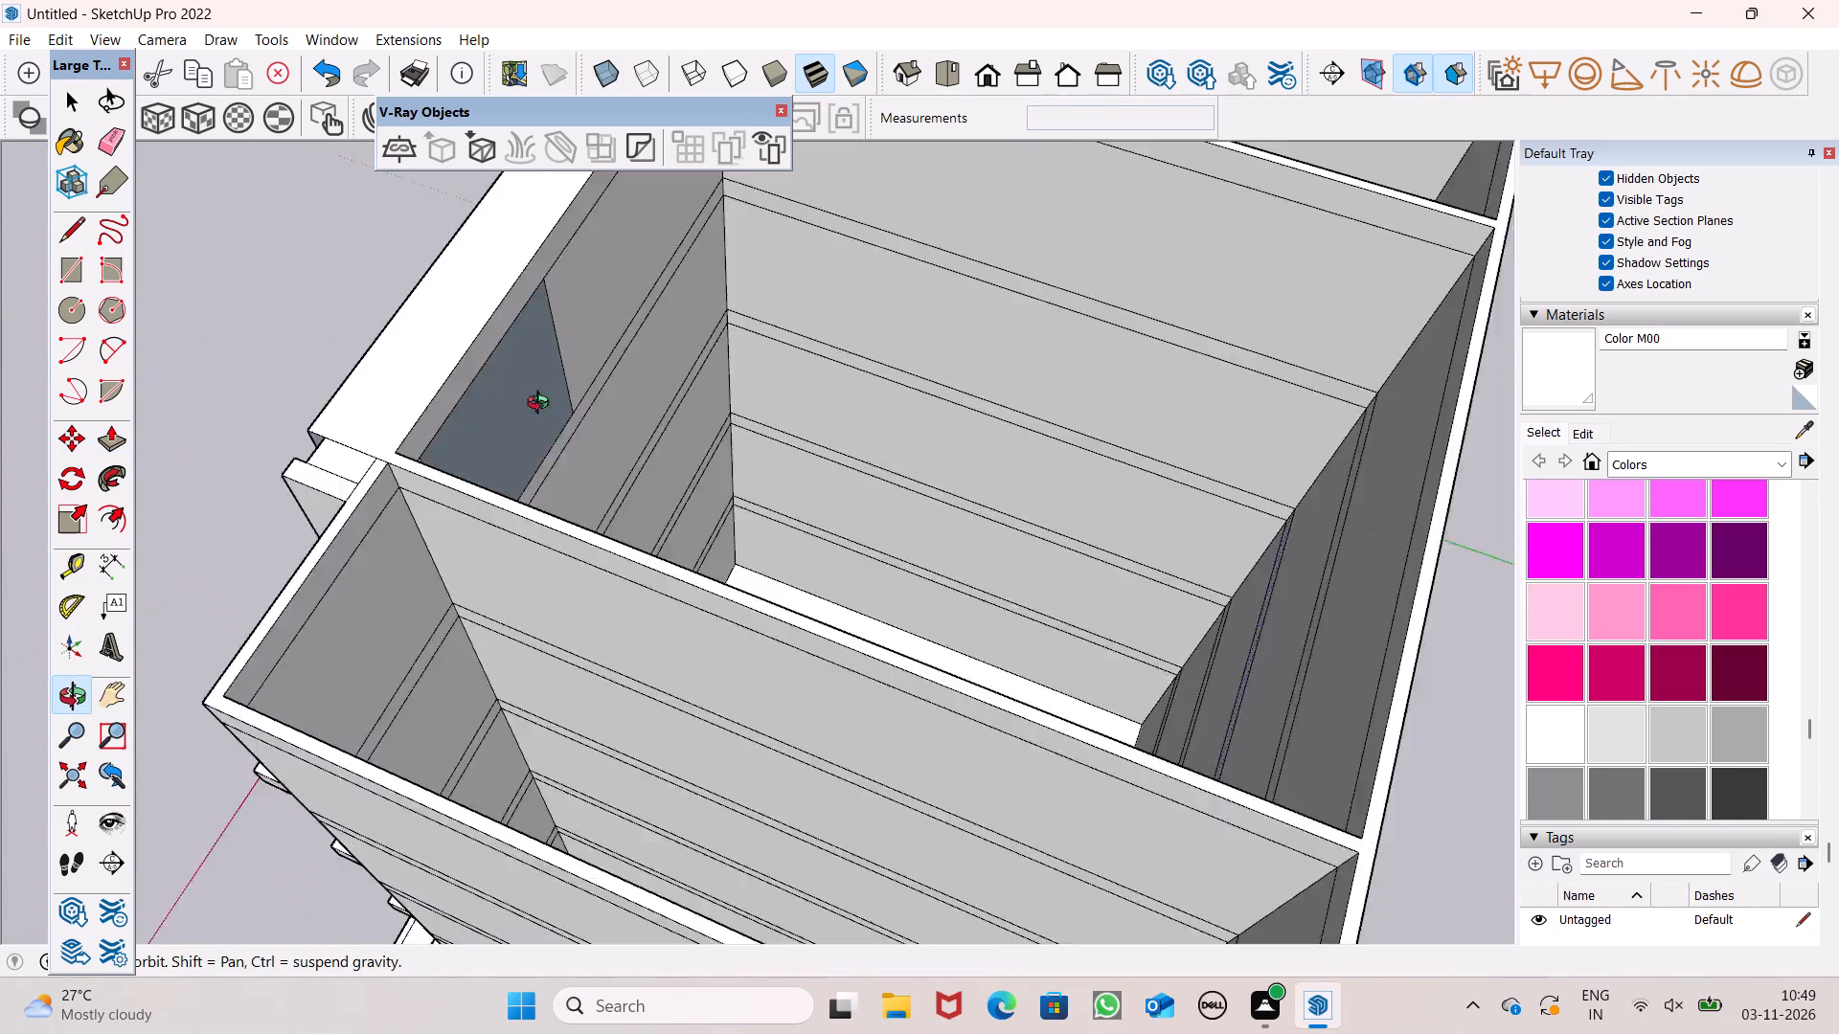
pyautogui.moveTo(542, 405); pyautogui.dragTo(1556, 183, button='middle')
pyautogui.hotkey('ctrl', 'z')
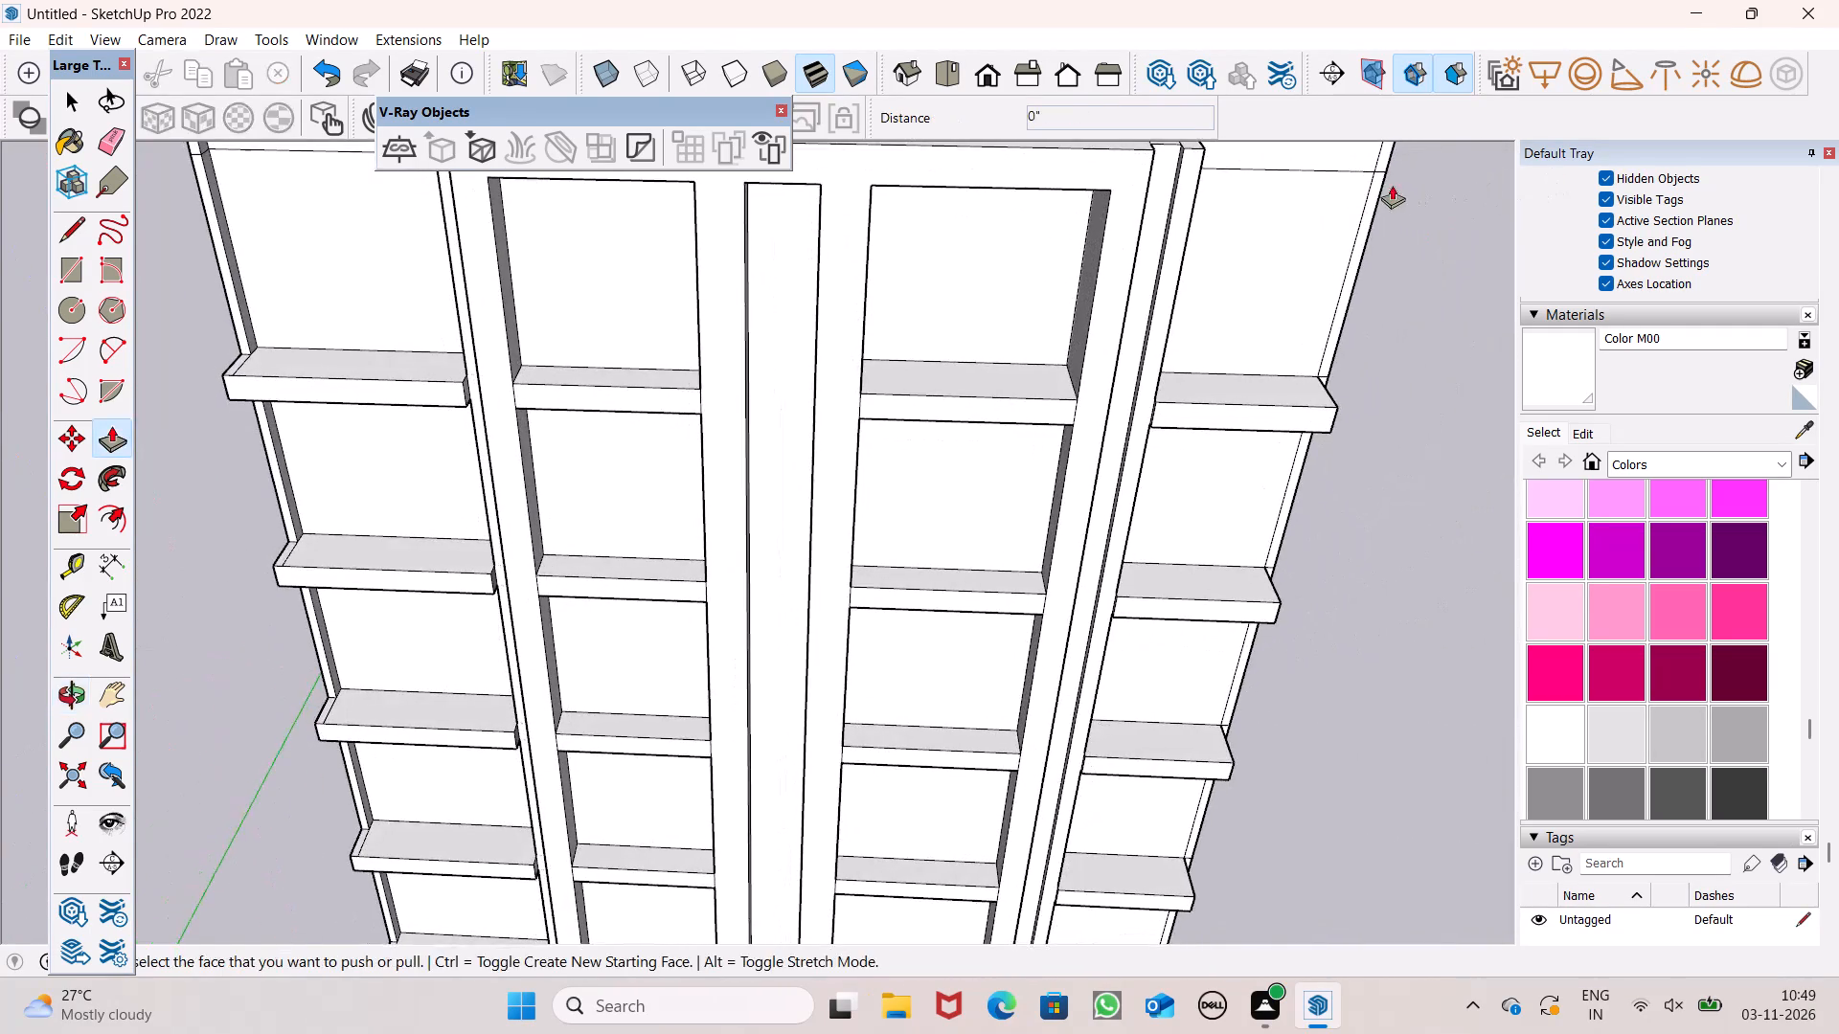
# Draw a rectangle about 13' 6 13/16" by 11' 7 9/16" inset within the left bay's top-level wall panel.
pyautogui.scroll(-4, 1382, 185)
pyautogui.moveTo(1364, 202); pyautogui.dragTo(1331, 34, button='middle')
pyautogui.scroll(-6, 1123, 354)
pyautogui.moveTo(1019, 381); pyautogui.dragTo(1060, 384, button='middle')
pyautogui.scroll(-6, 715, 296)
pyautogui.scroll(7, 977, 222)
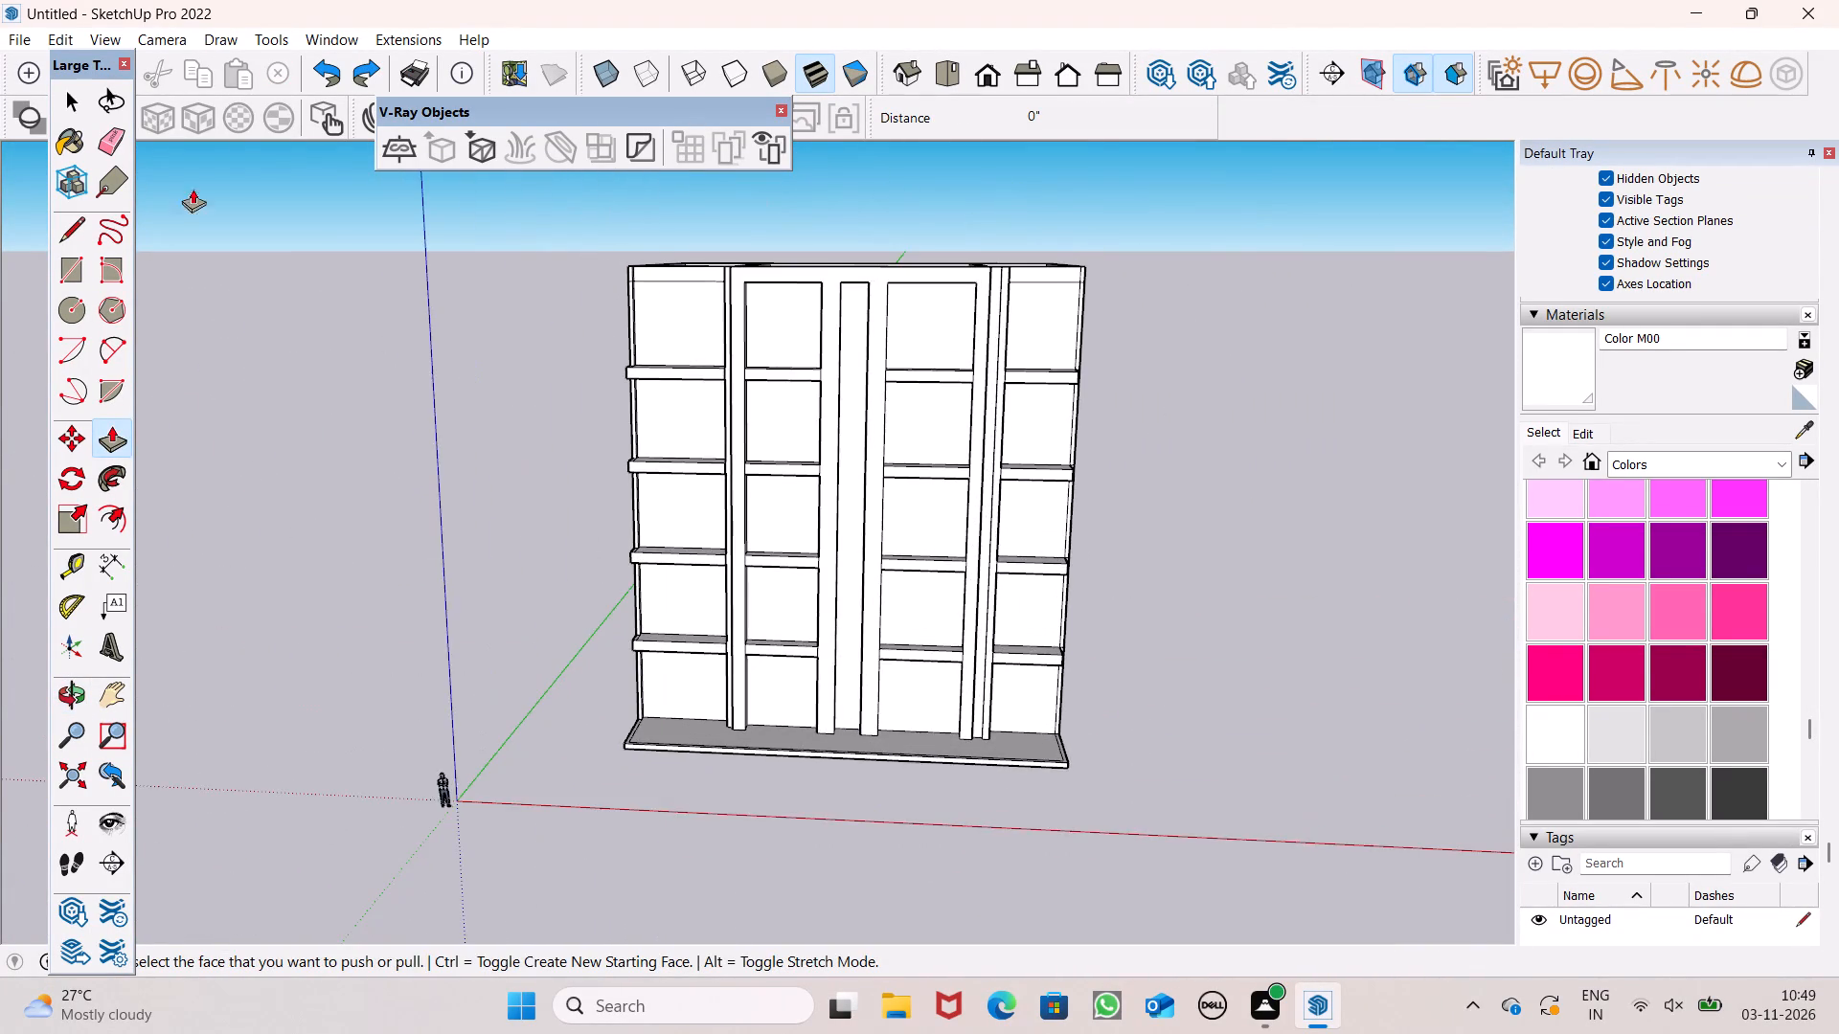
pyautogui.click(68, 278)
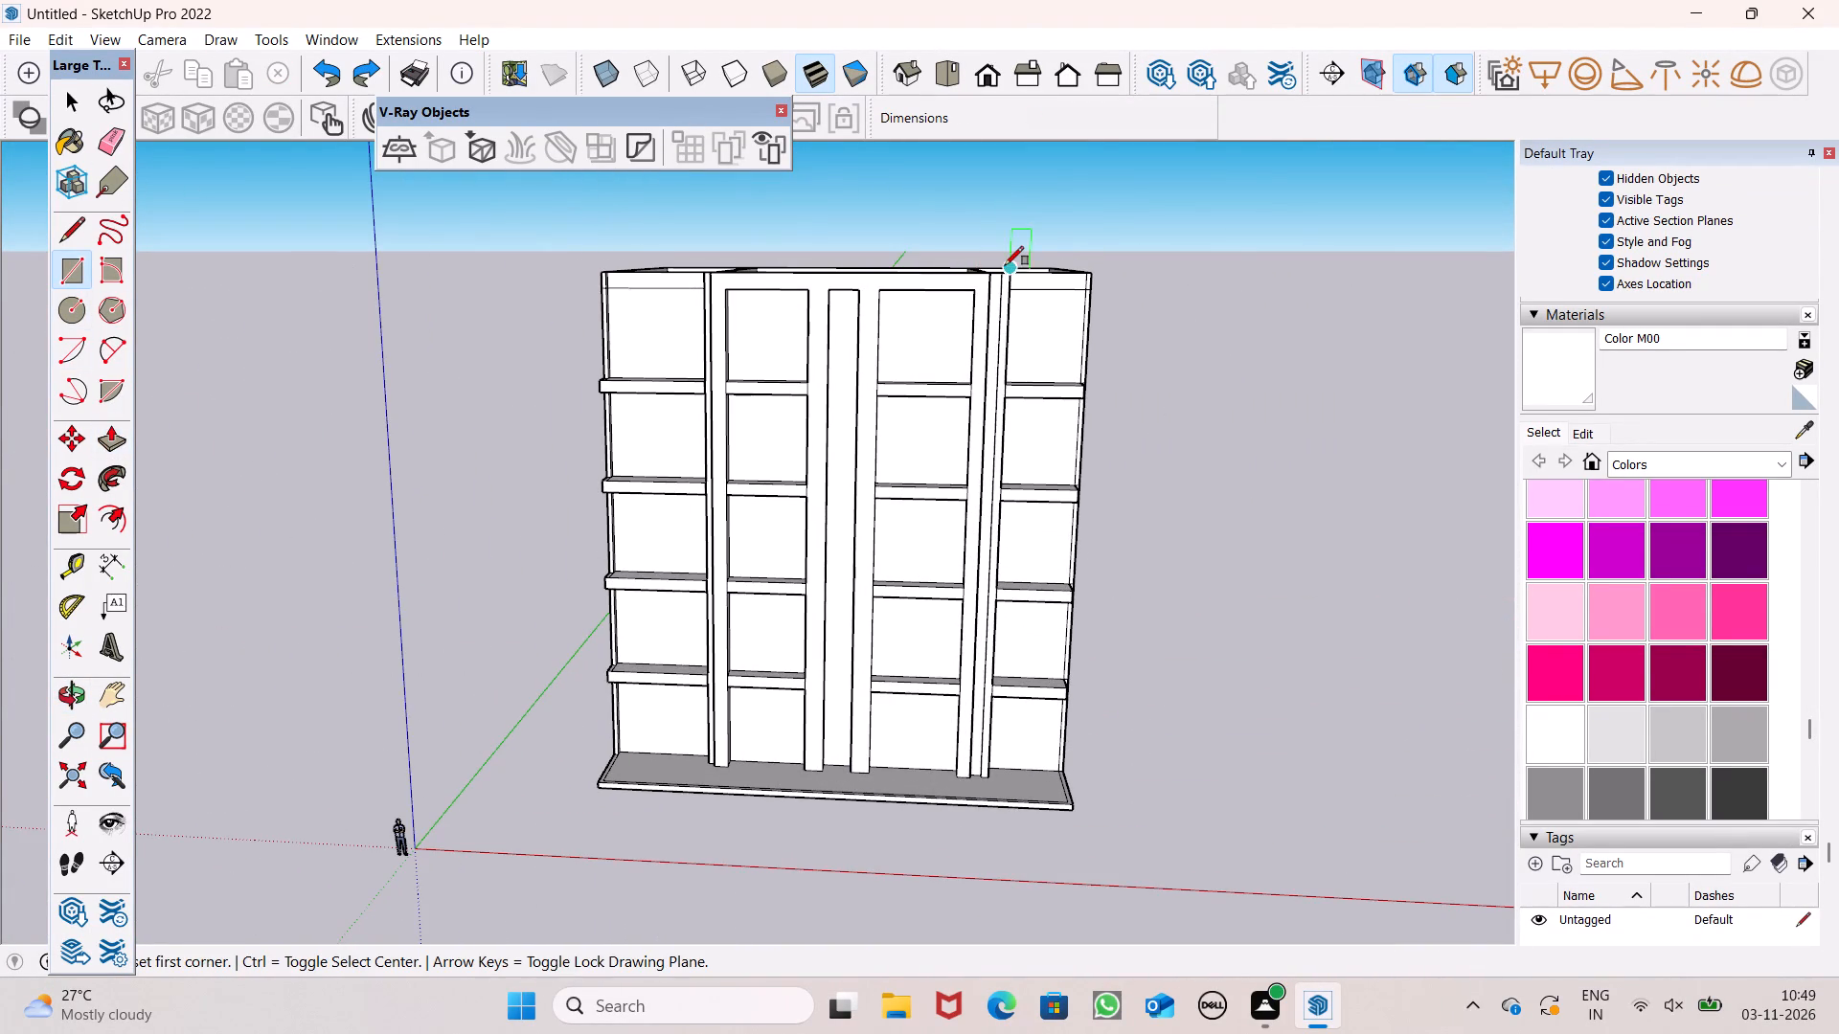
pyautogui.scroll(9, 740, 358)
pyautogui.scroll(-1, 745, 289)
pyautogui.scroll(4, 744, 285)
pyautogui.scroll(-7, 812, 307)
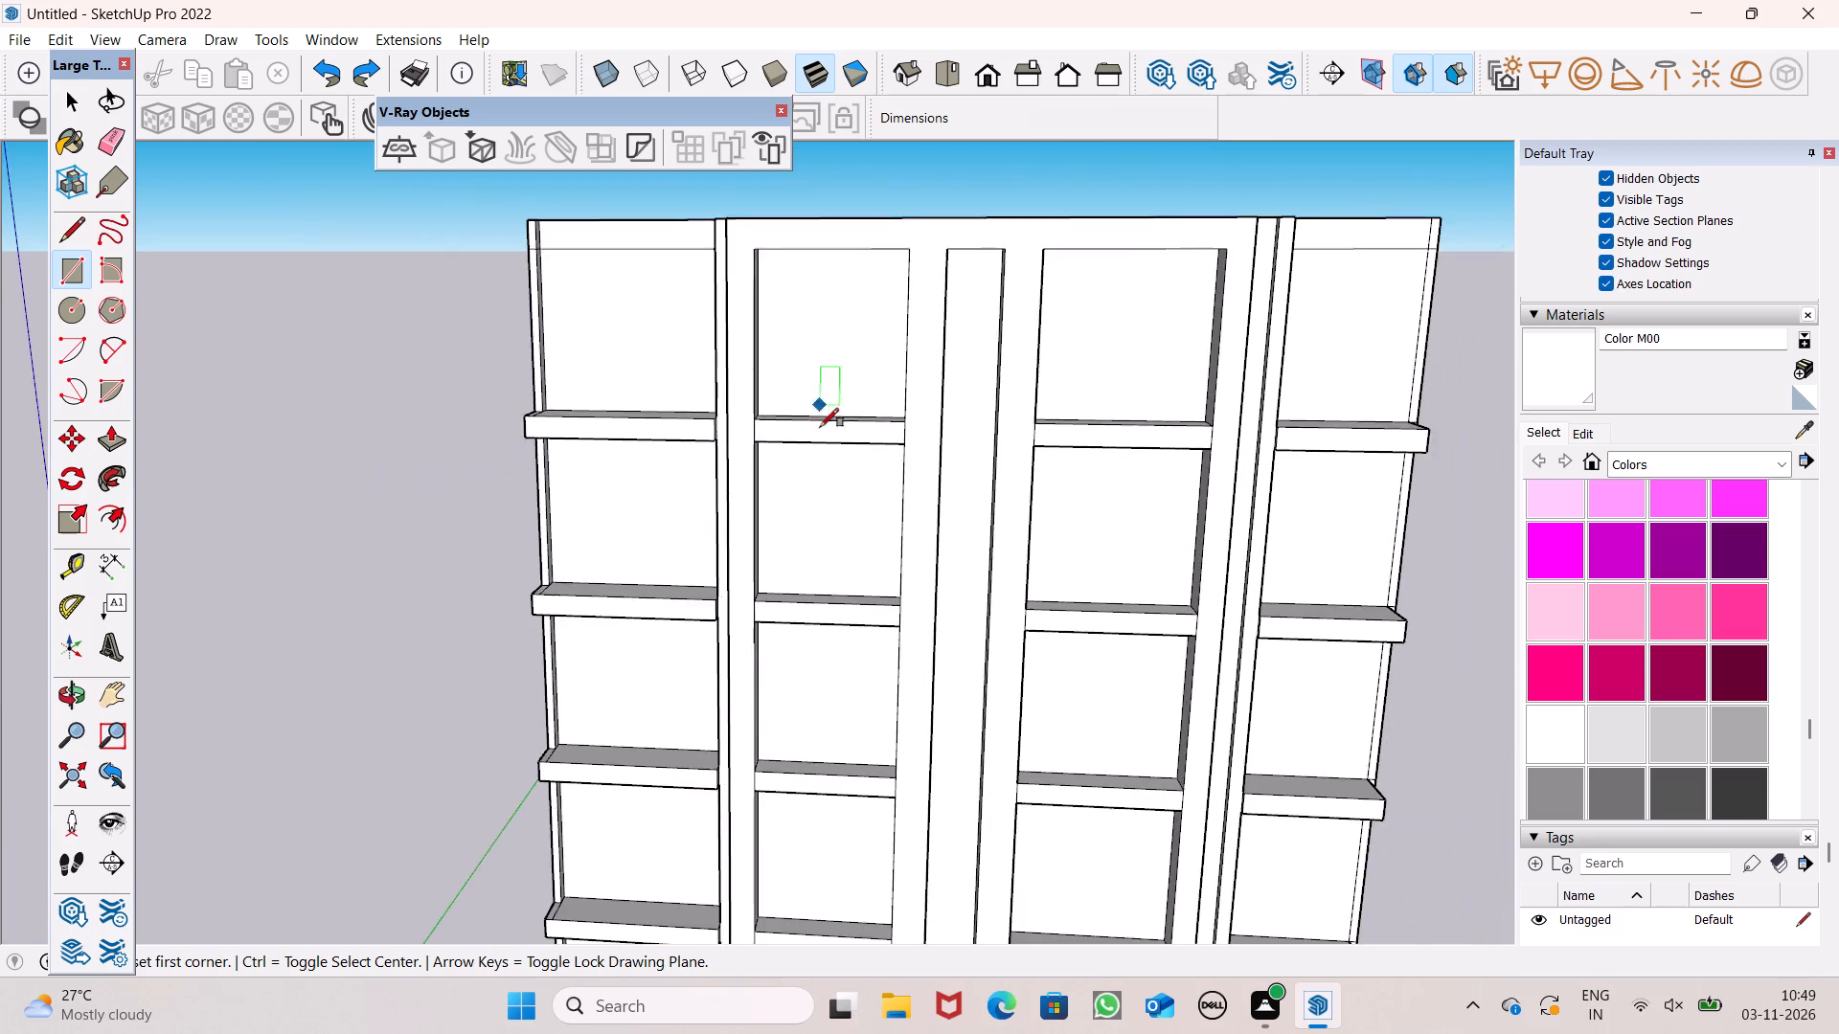
pyautogui.moveTo(829, 435); pyautogui.dragTo(874, 422, button='middle')
pyautogui.scroll(7, 886, 365)
pyautogui.scroll(-3, 763, 321)
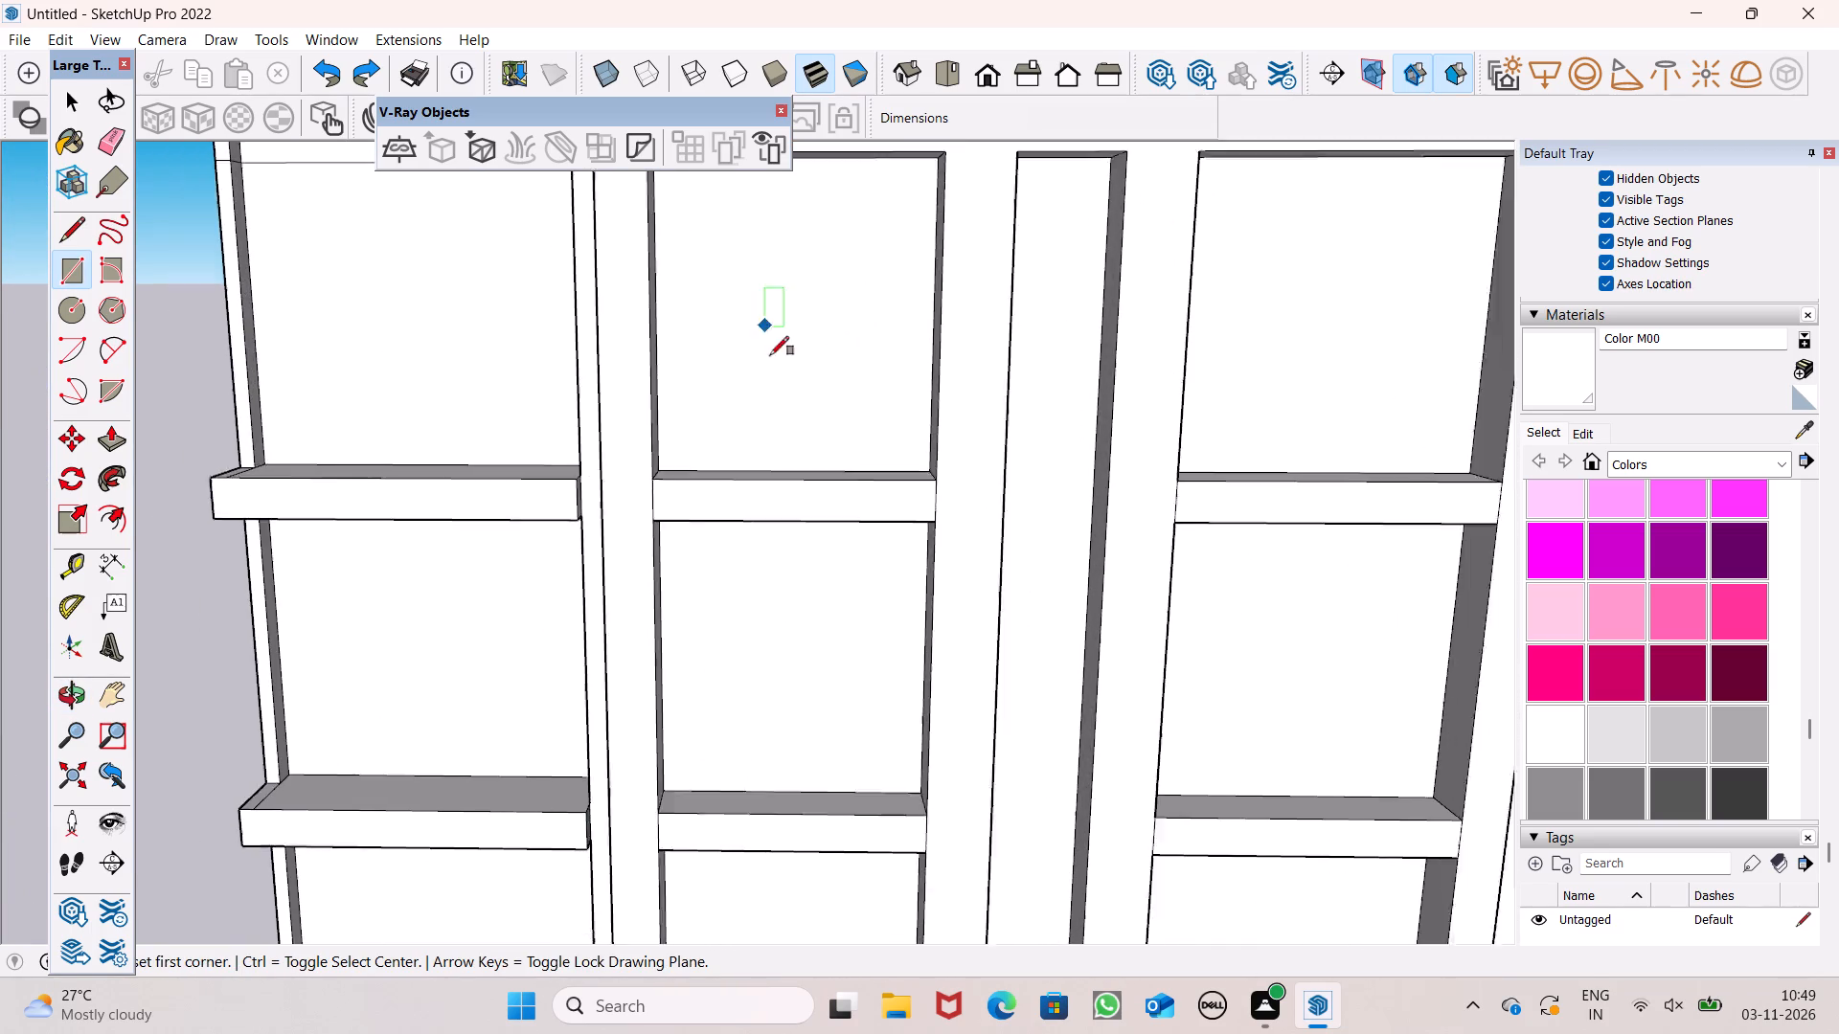
pyautogui.scroll(-4, 770, 355)
pyautogui.scroll(6, 776, 267)
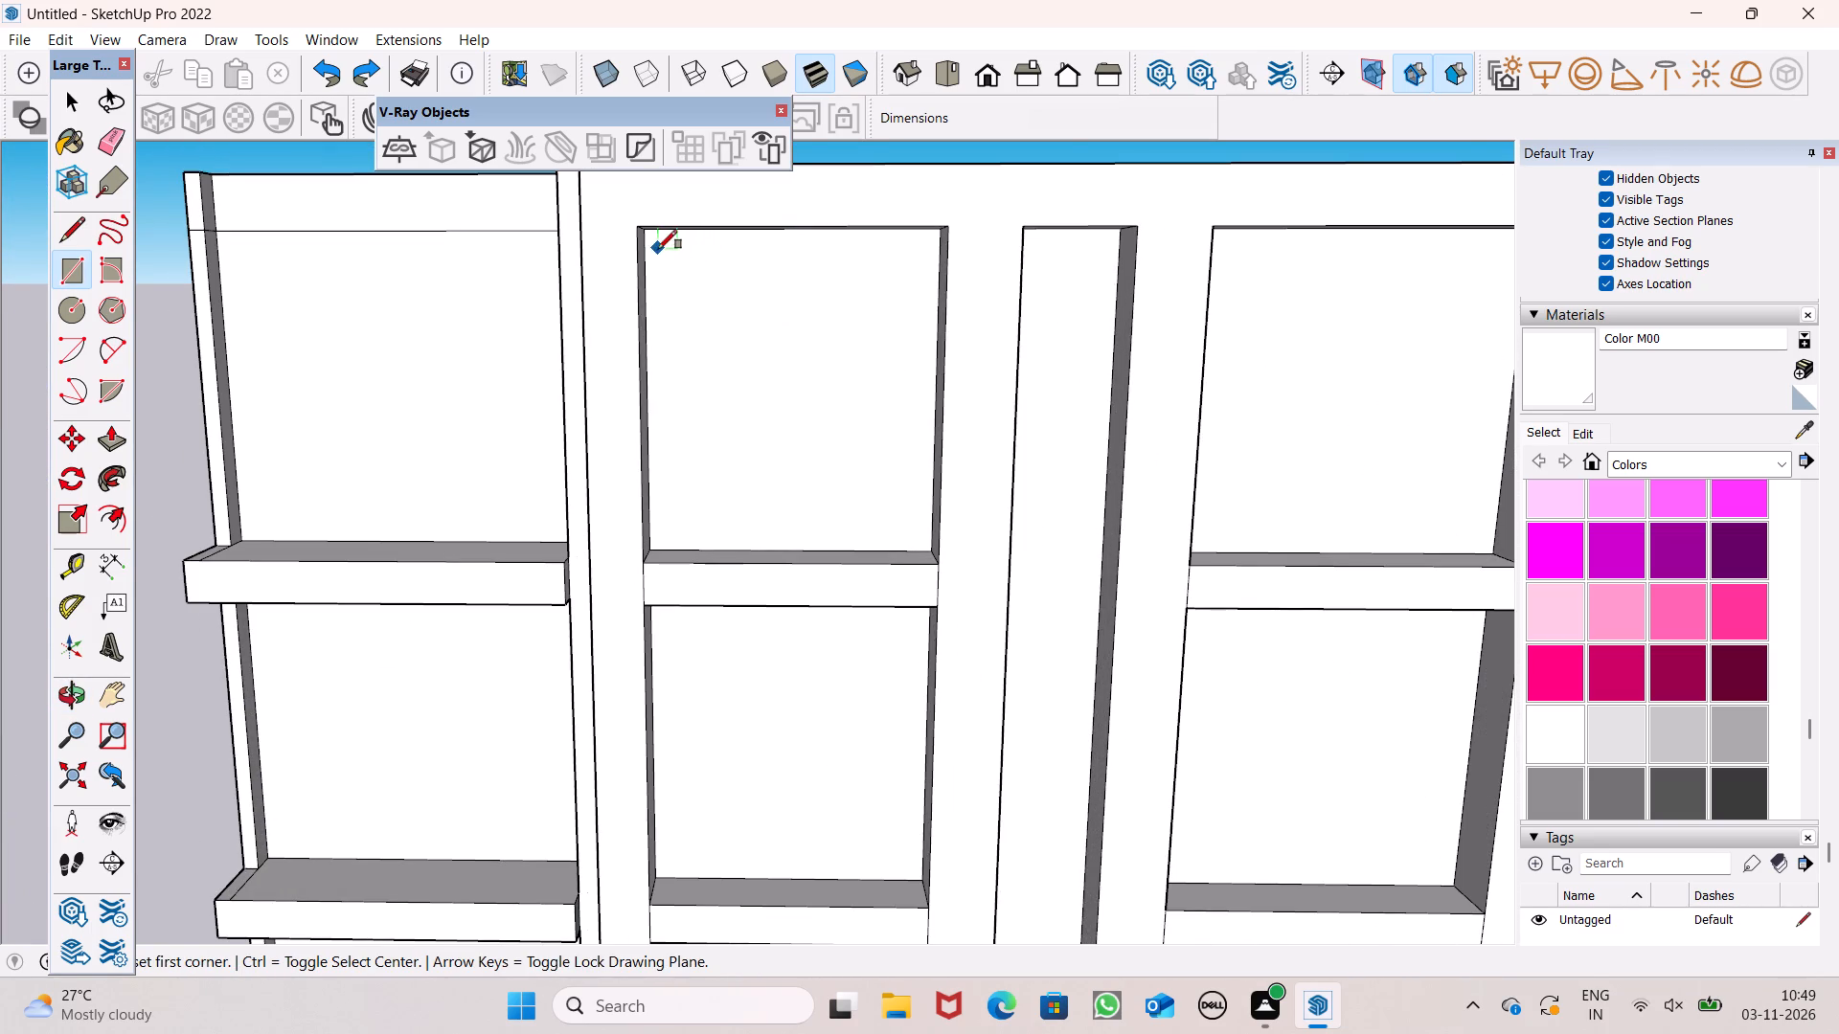
pyautogui.click(663, 249)
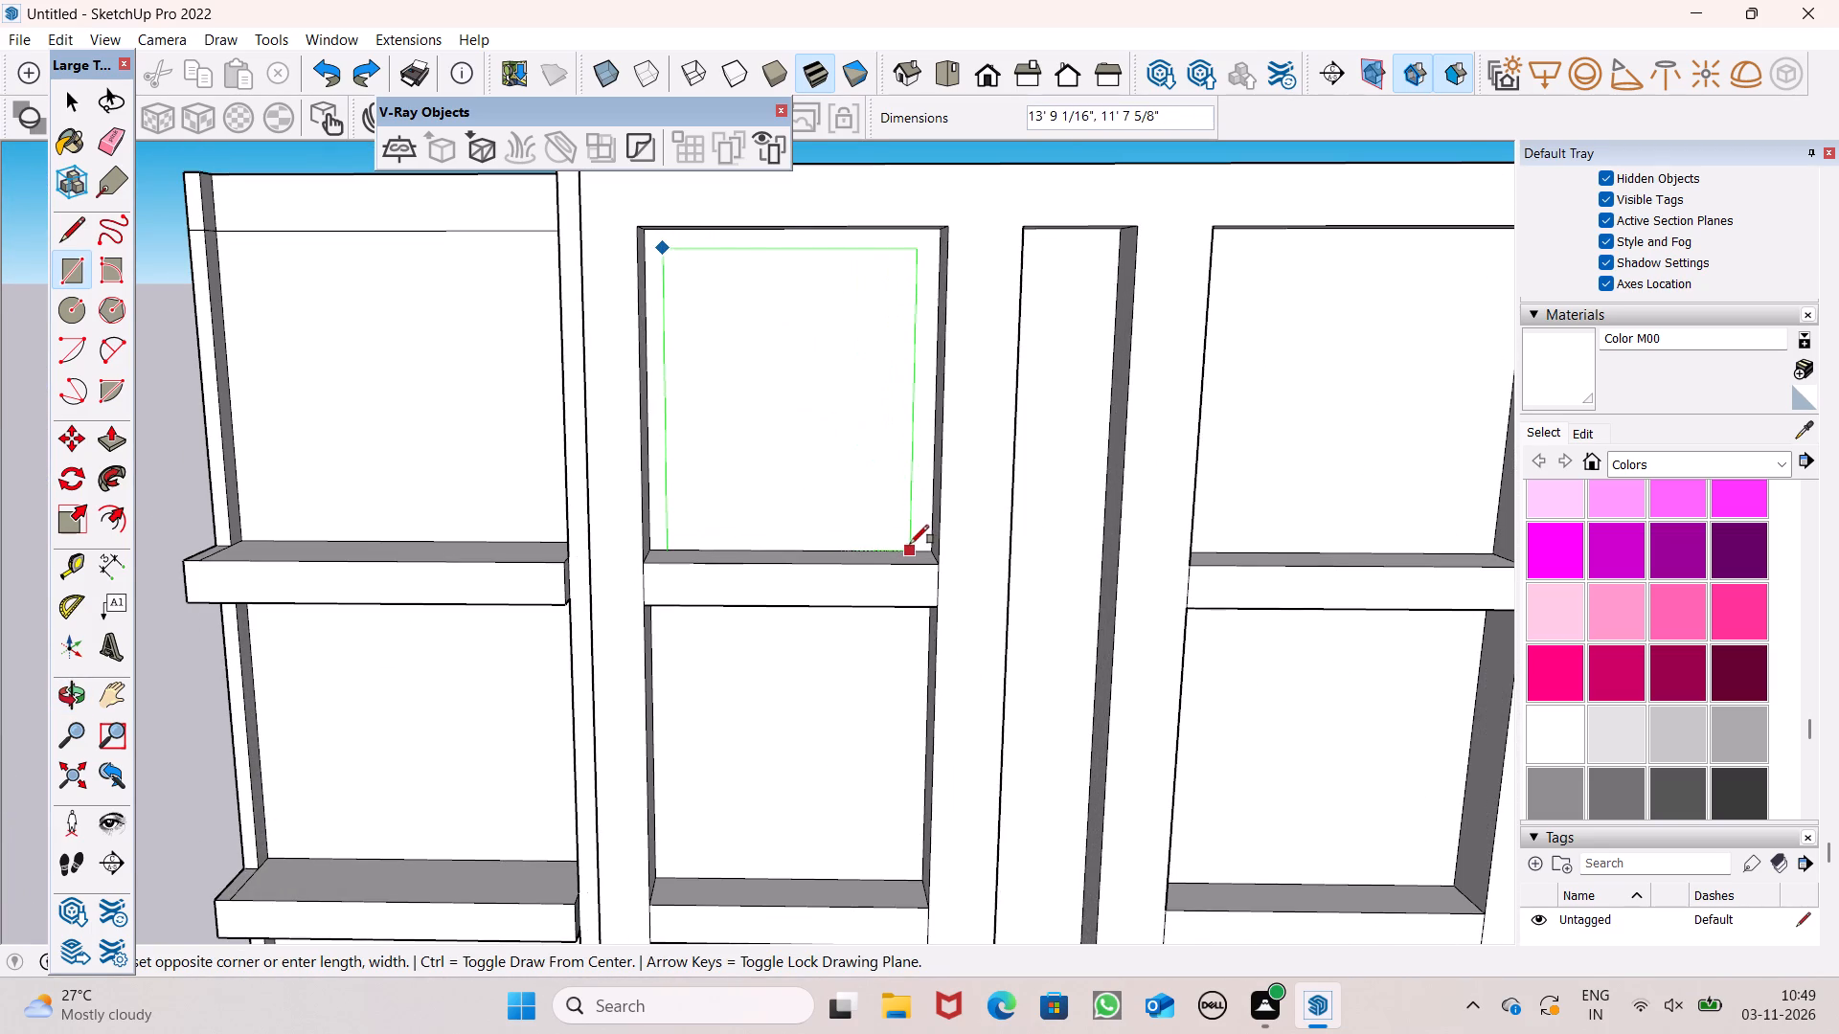
pyautogui.click(910, 540)
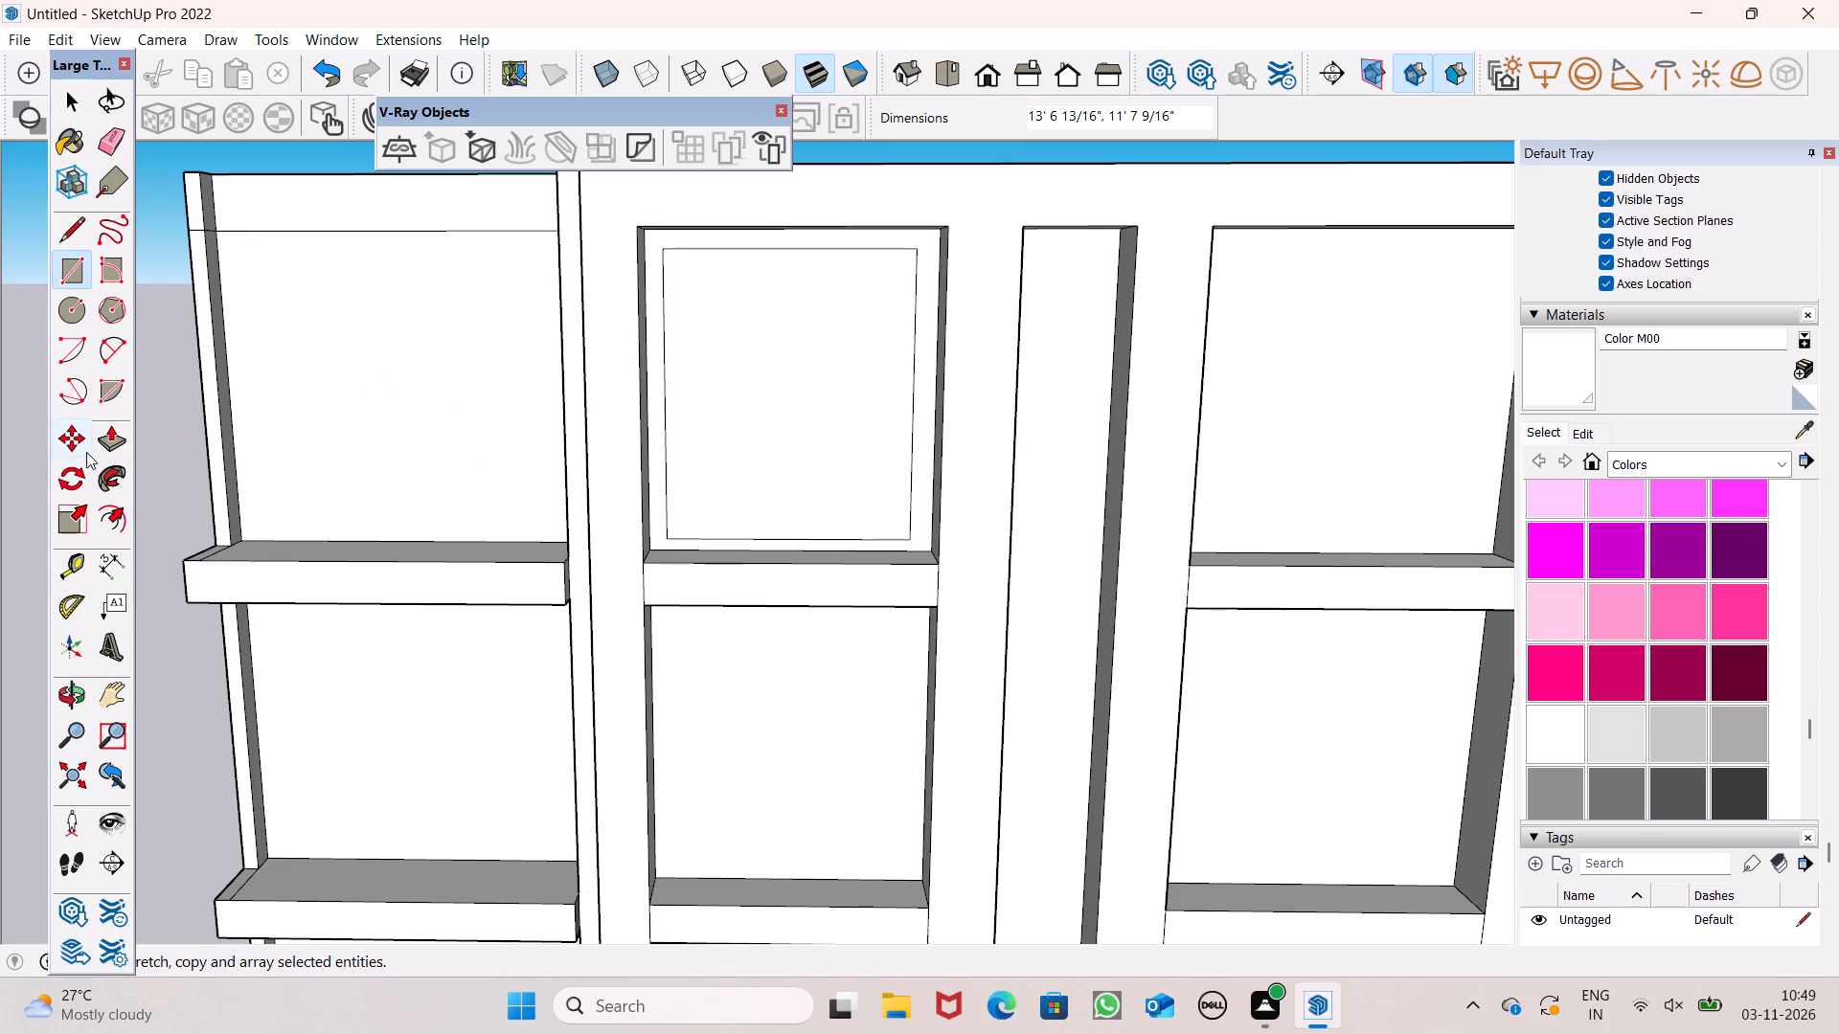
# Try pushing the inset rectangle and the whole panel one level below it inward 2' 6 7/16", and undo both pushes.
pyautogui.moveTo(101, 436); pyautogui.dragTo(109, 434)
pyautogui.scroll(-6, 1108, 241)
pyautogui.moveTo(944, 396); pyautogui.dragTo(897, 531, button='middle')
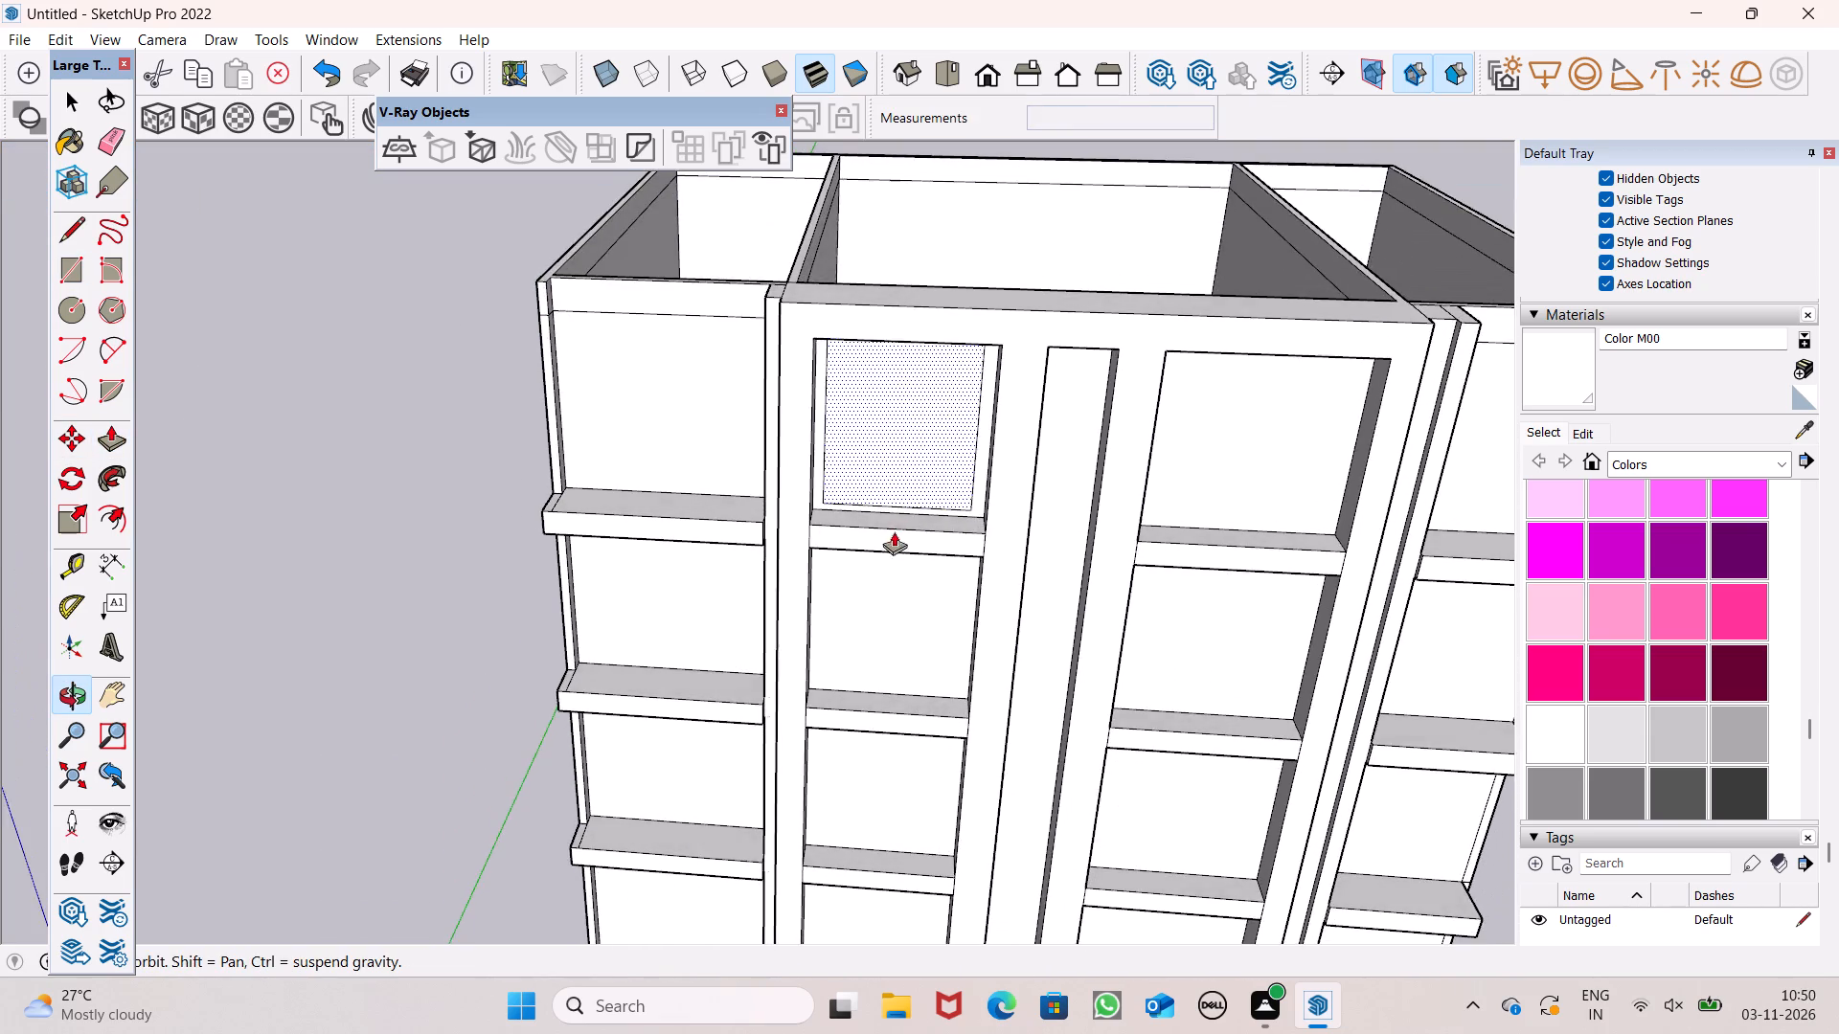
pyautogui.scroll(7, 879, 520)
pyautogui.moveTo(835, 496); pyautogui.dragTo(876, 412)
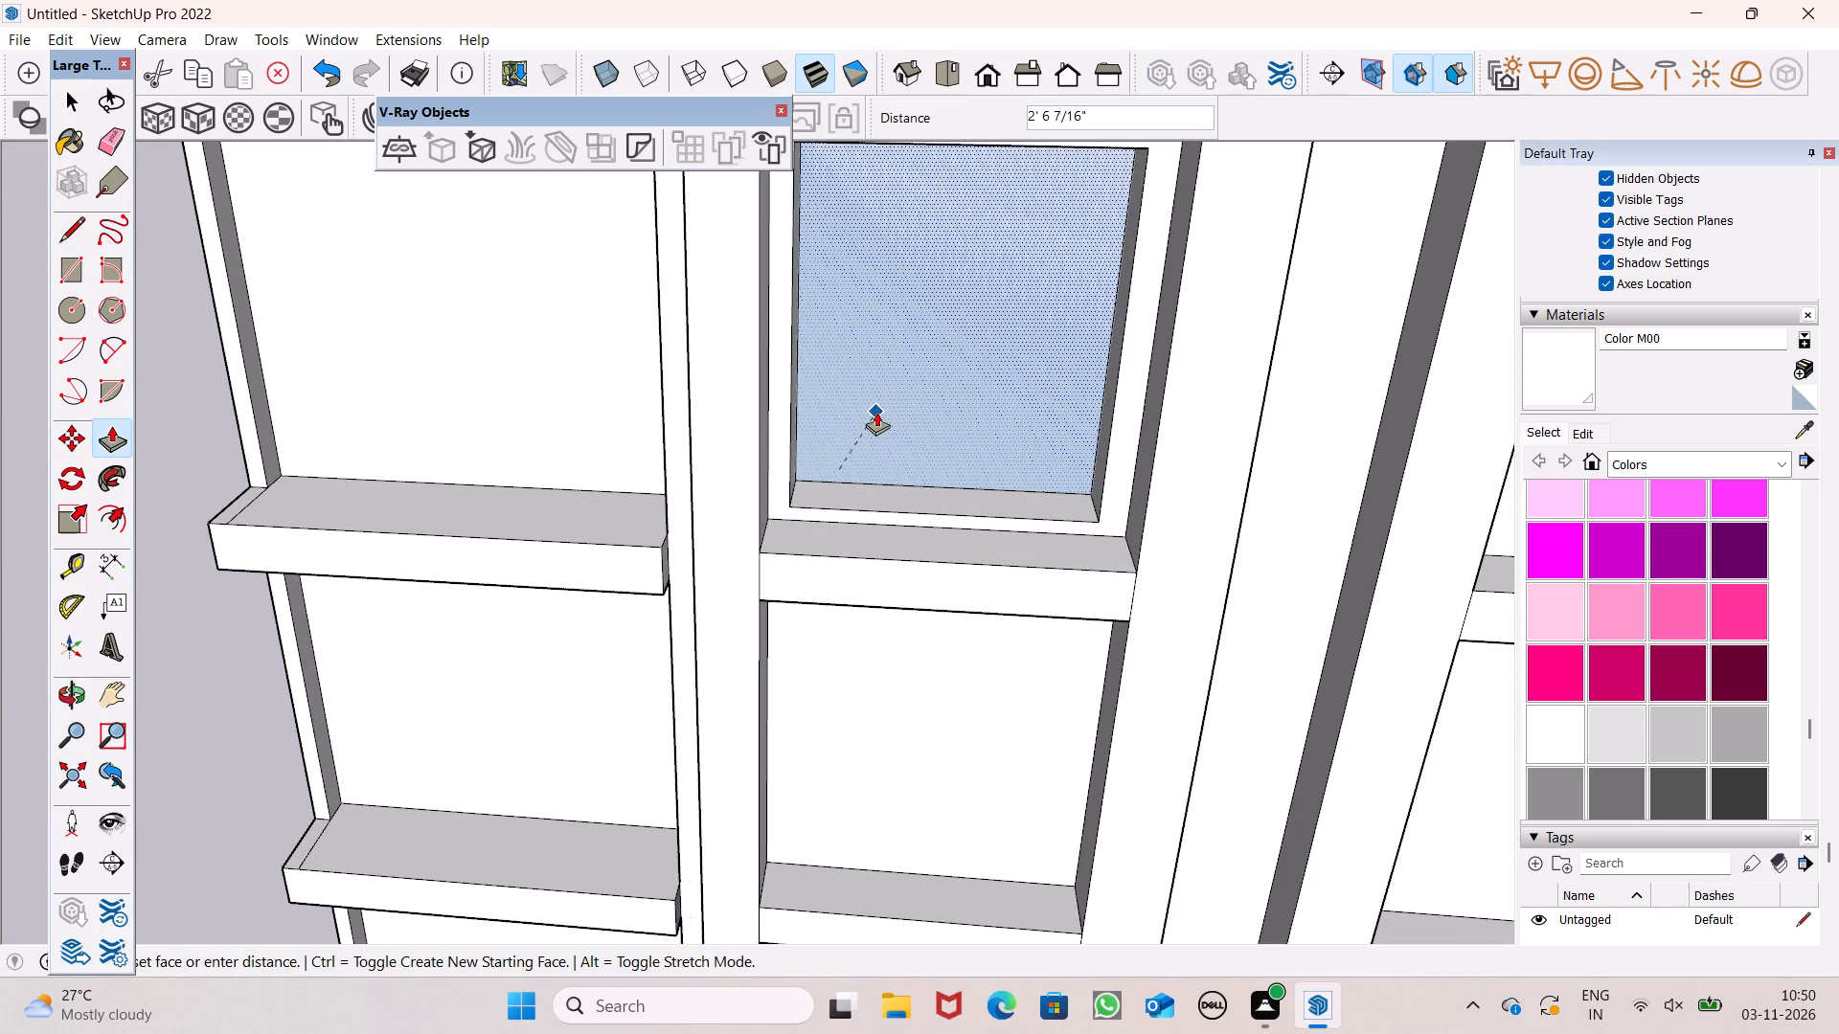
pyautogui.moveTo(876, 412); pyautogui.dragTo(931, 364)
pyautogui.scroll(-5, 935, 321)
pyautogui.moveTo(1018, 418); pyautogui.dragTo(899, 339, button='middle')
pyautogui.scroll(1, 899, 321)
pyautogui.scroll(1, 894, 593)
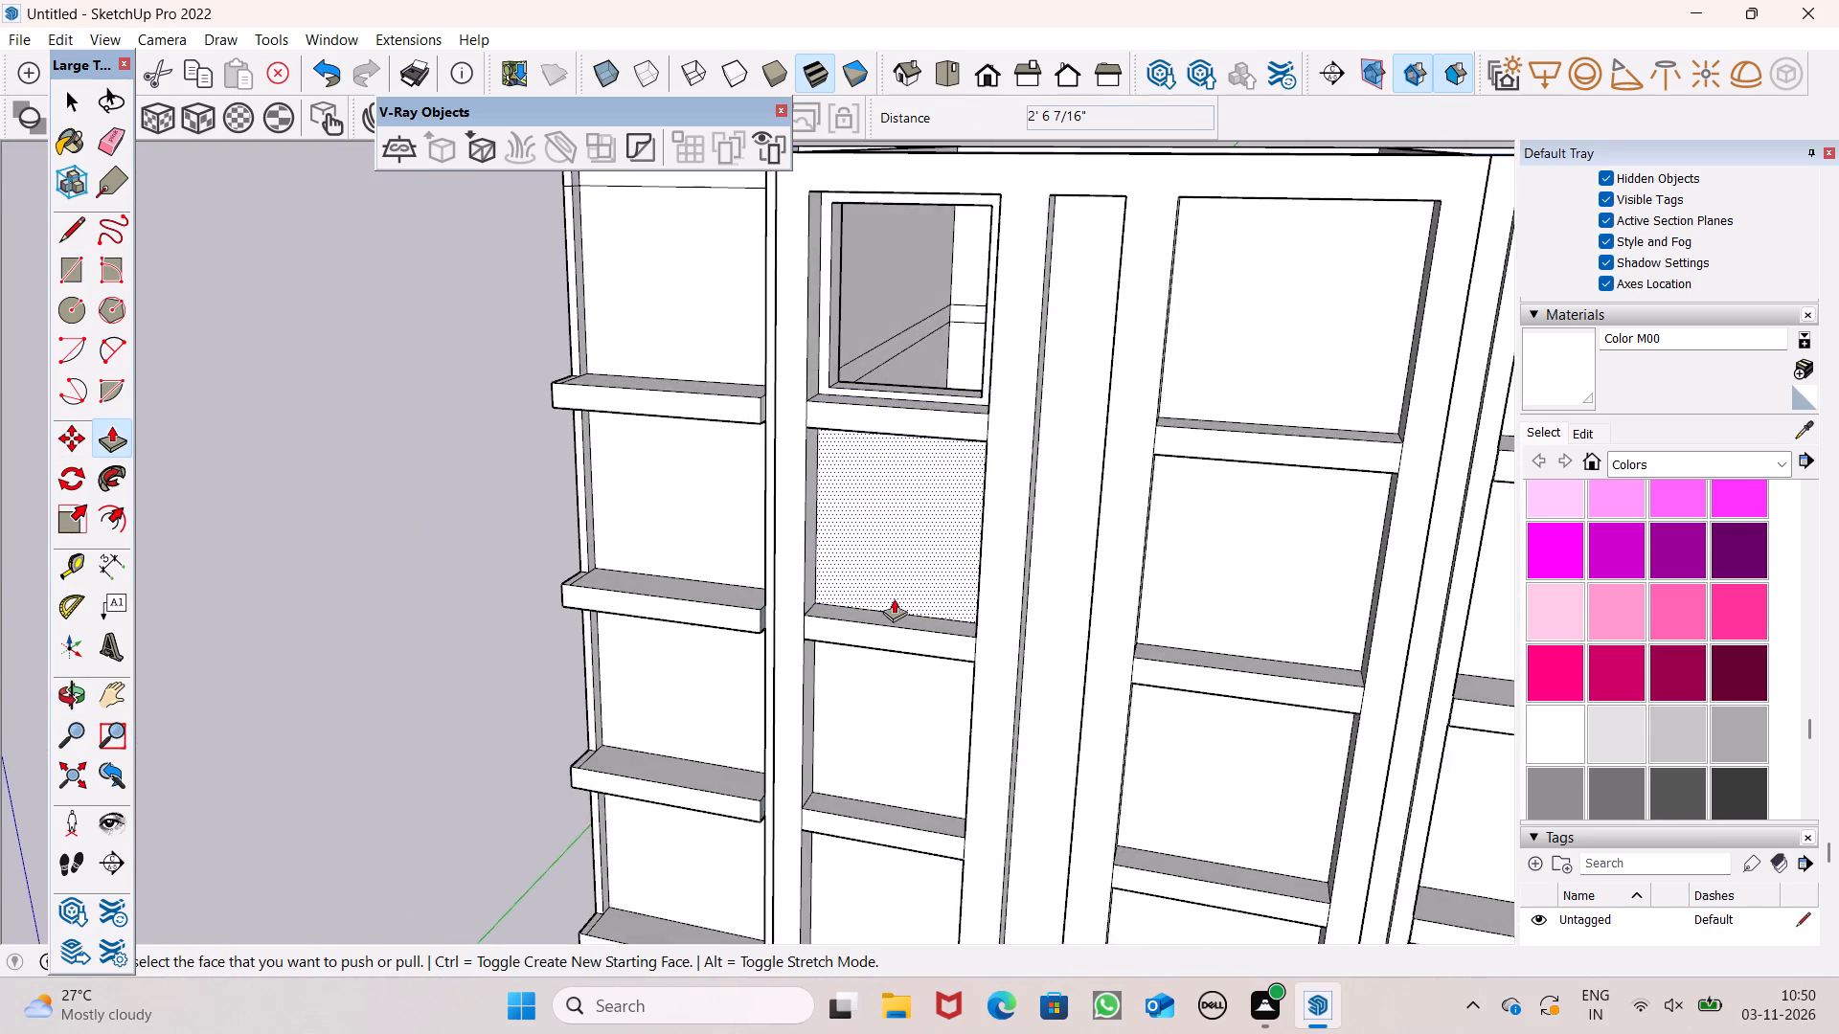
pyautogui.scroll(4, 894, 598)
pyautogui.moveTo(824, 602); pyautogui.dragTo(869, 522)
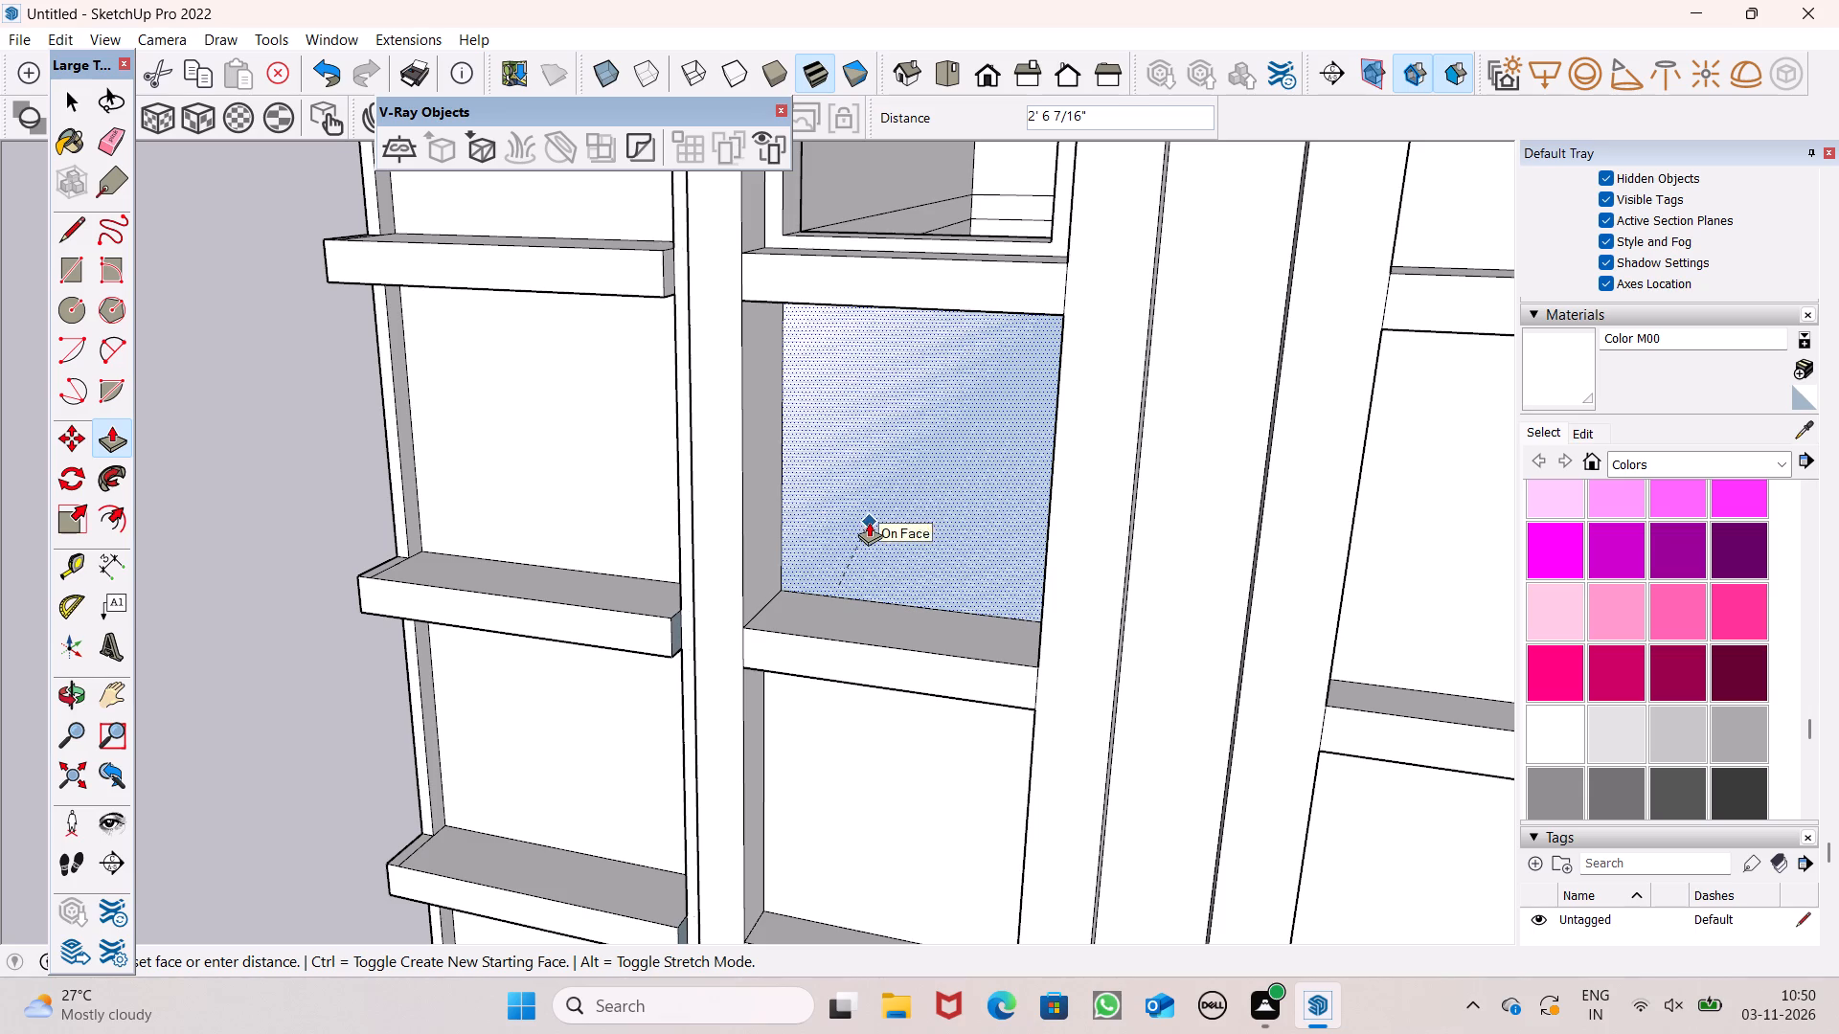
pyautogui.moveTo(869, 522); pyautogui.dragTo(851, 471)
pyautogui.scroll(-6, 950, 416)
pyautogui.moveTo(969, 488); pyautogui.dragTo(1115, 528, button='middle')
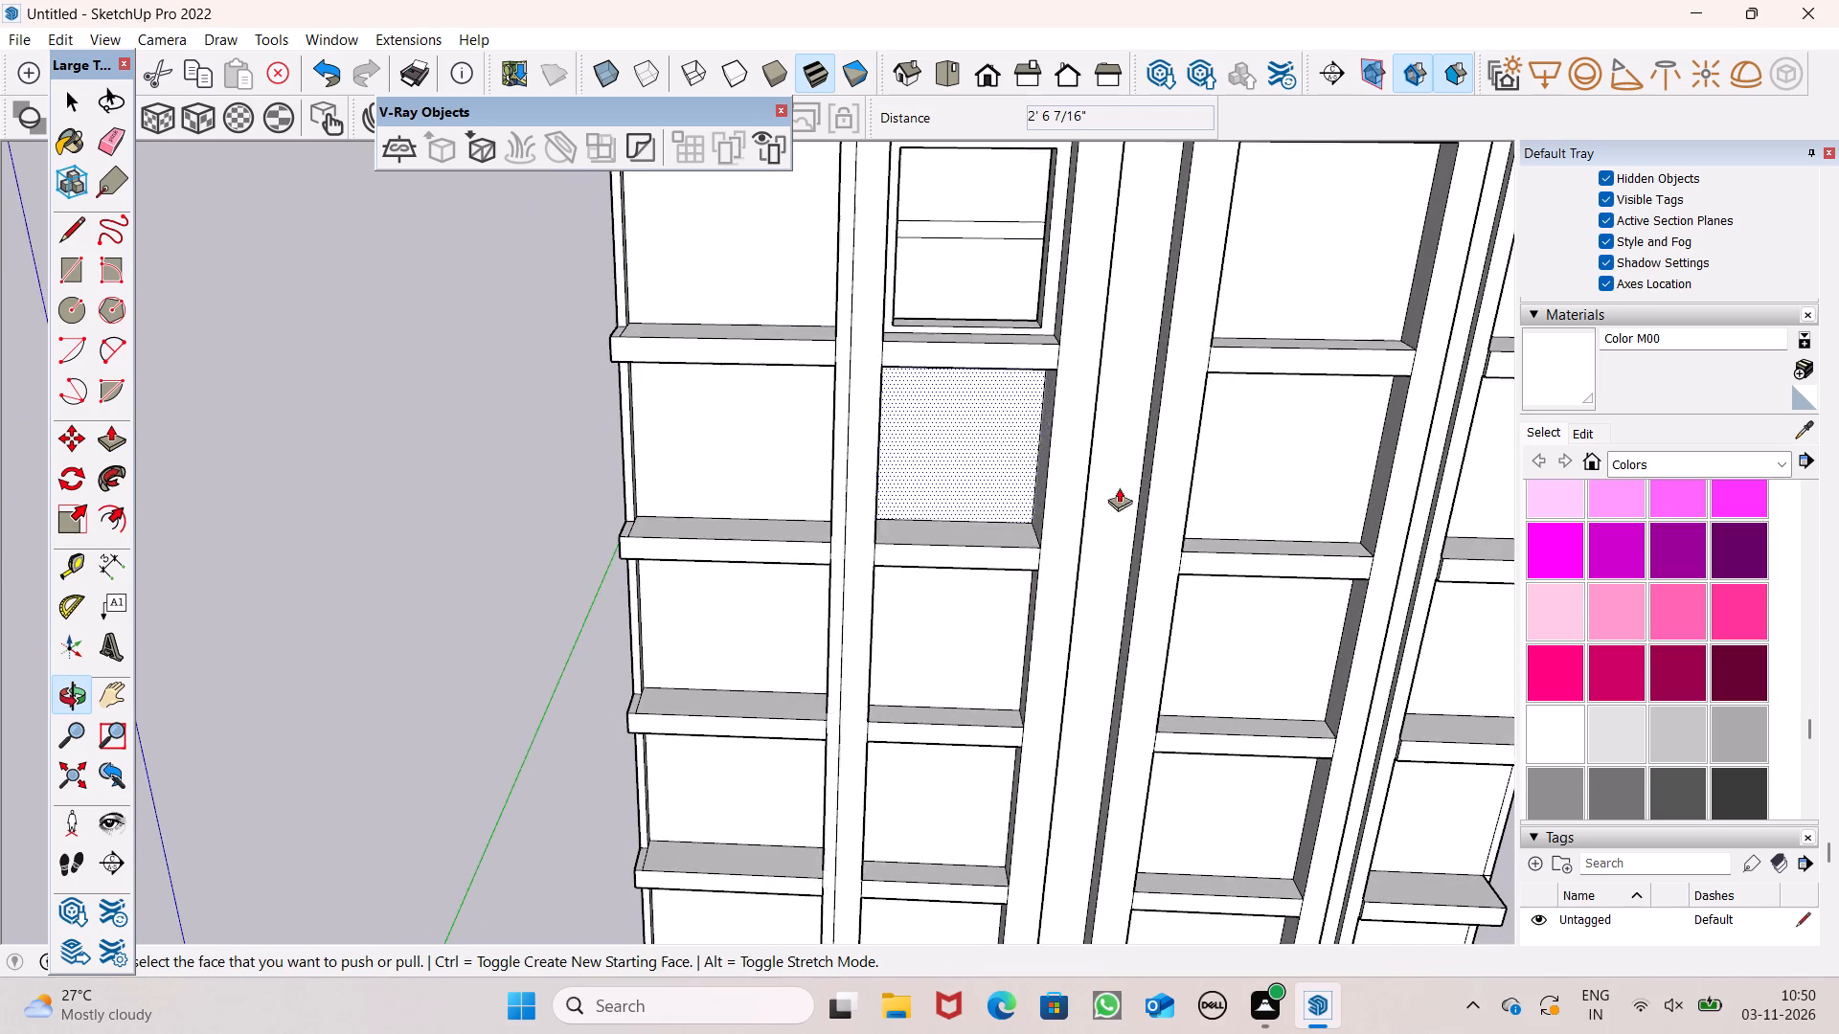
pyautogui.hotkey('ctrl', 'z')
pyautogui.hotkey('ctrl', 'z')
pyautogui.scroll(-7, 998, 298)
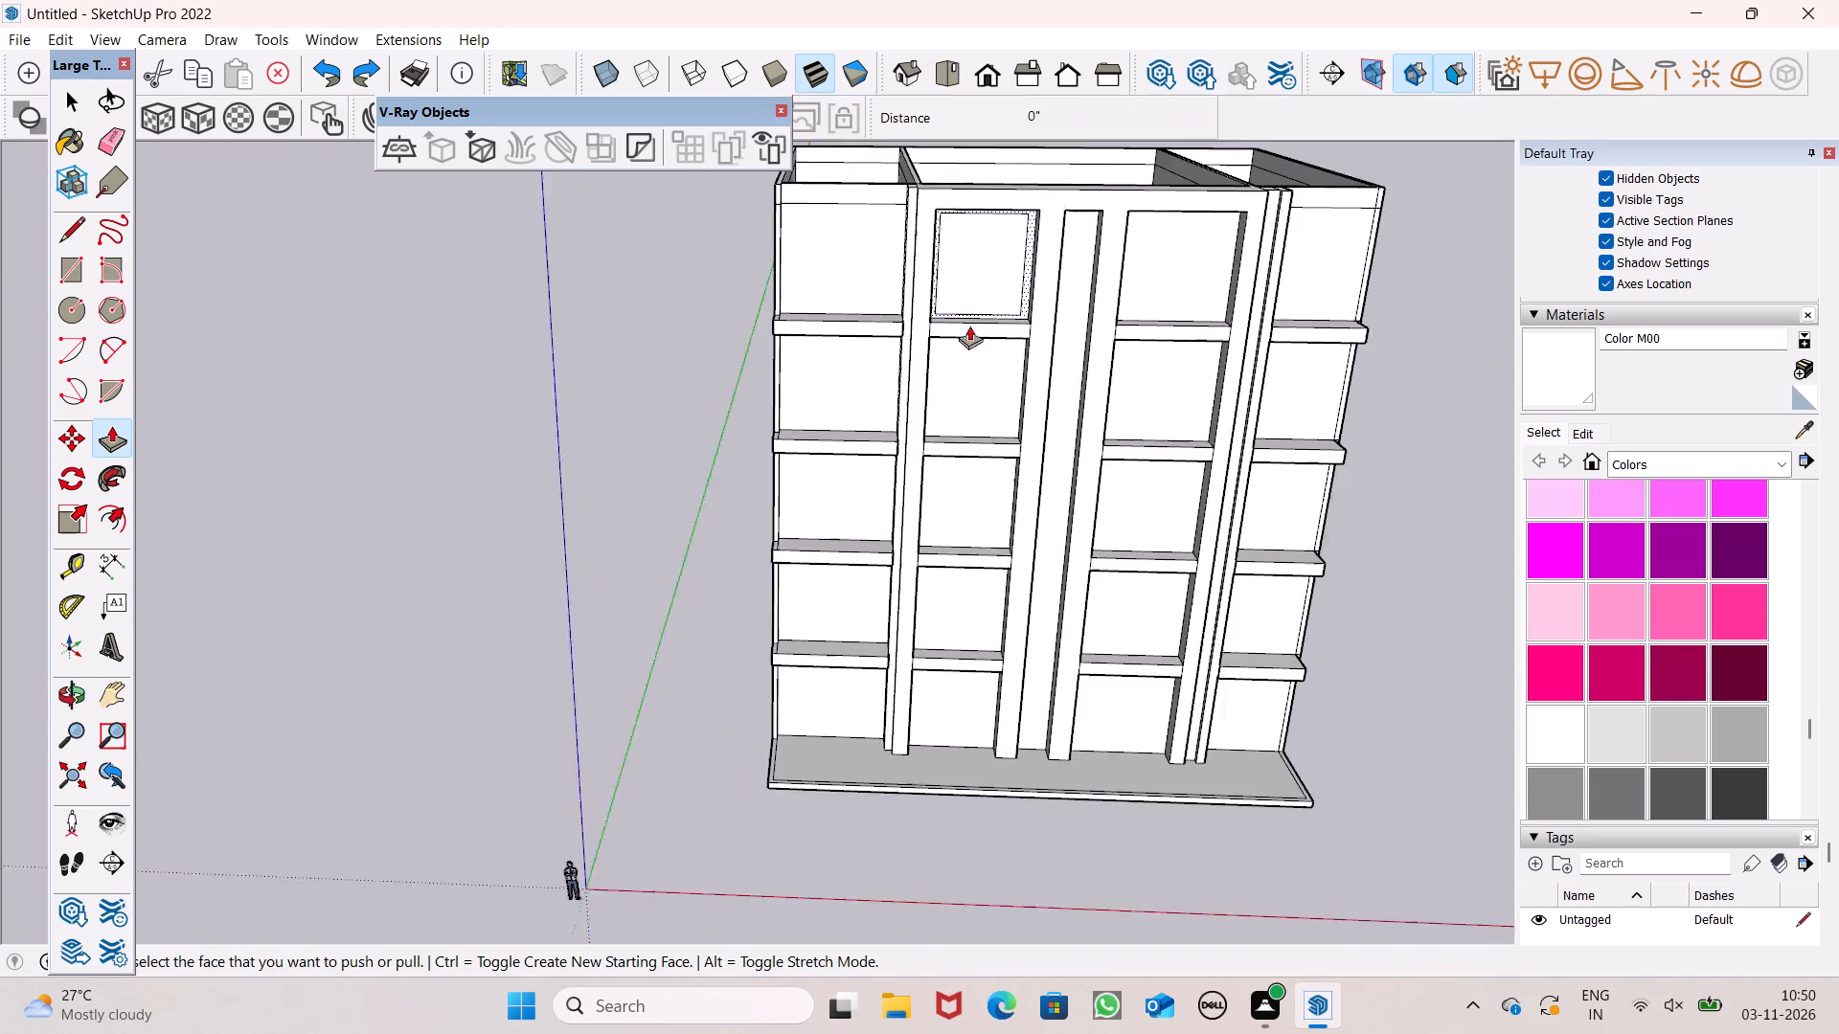
# Copy the inset rectangle straight down onto the left bay's second and third panels from the top, about 16' 5 5/8" apart.
pyautogui.press('space')
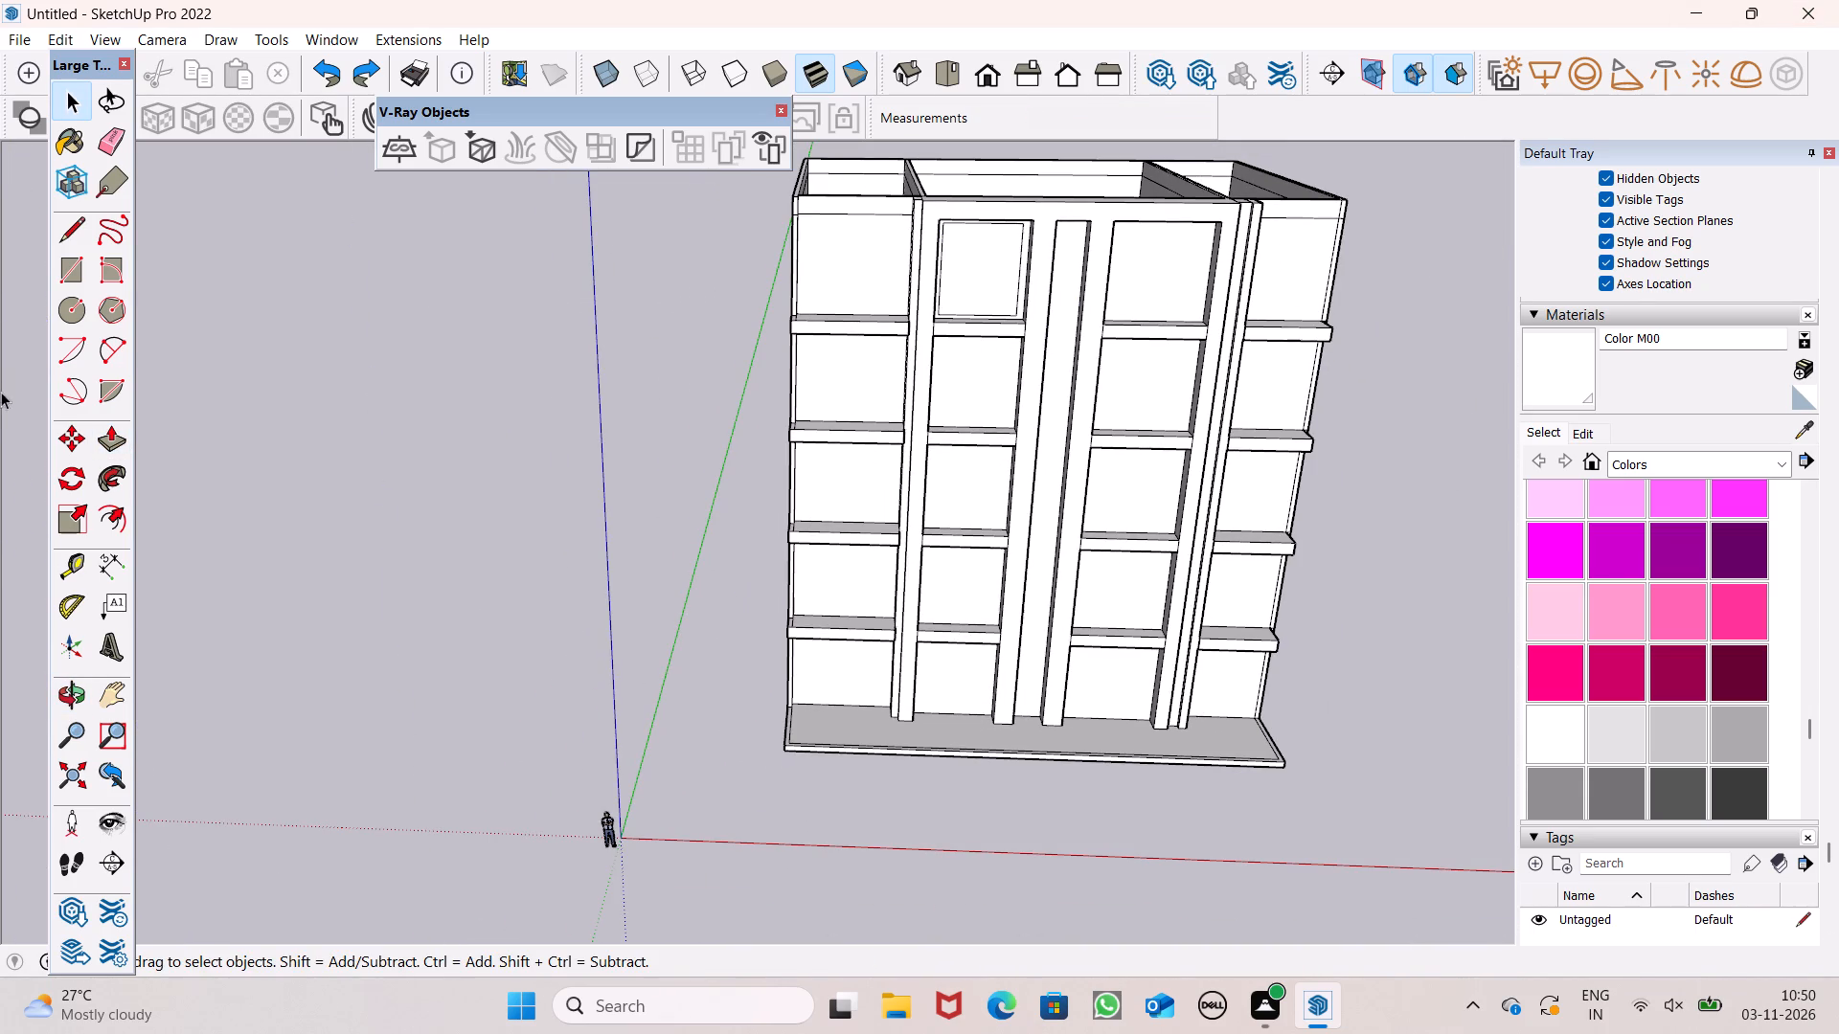
pyautogui.scroll(-5, 870, 347)
pyautogui.scroll(8, 1044, 319)
pyautogui.scroll(3, 1201, 270)
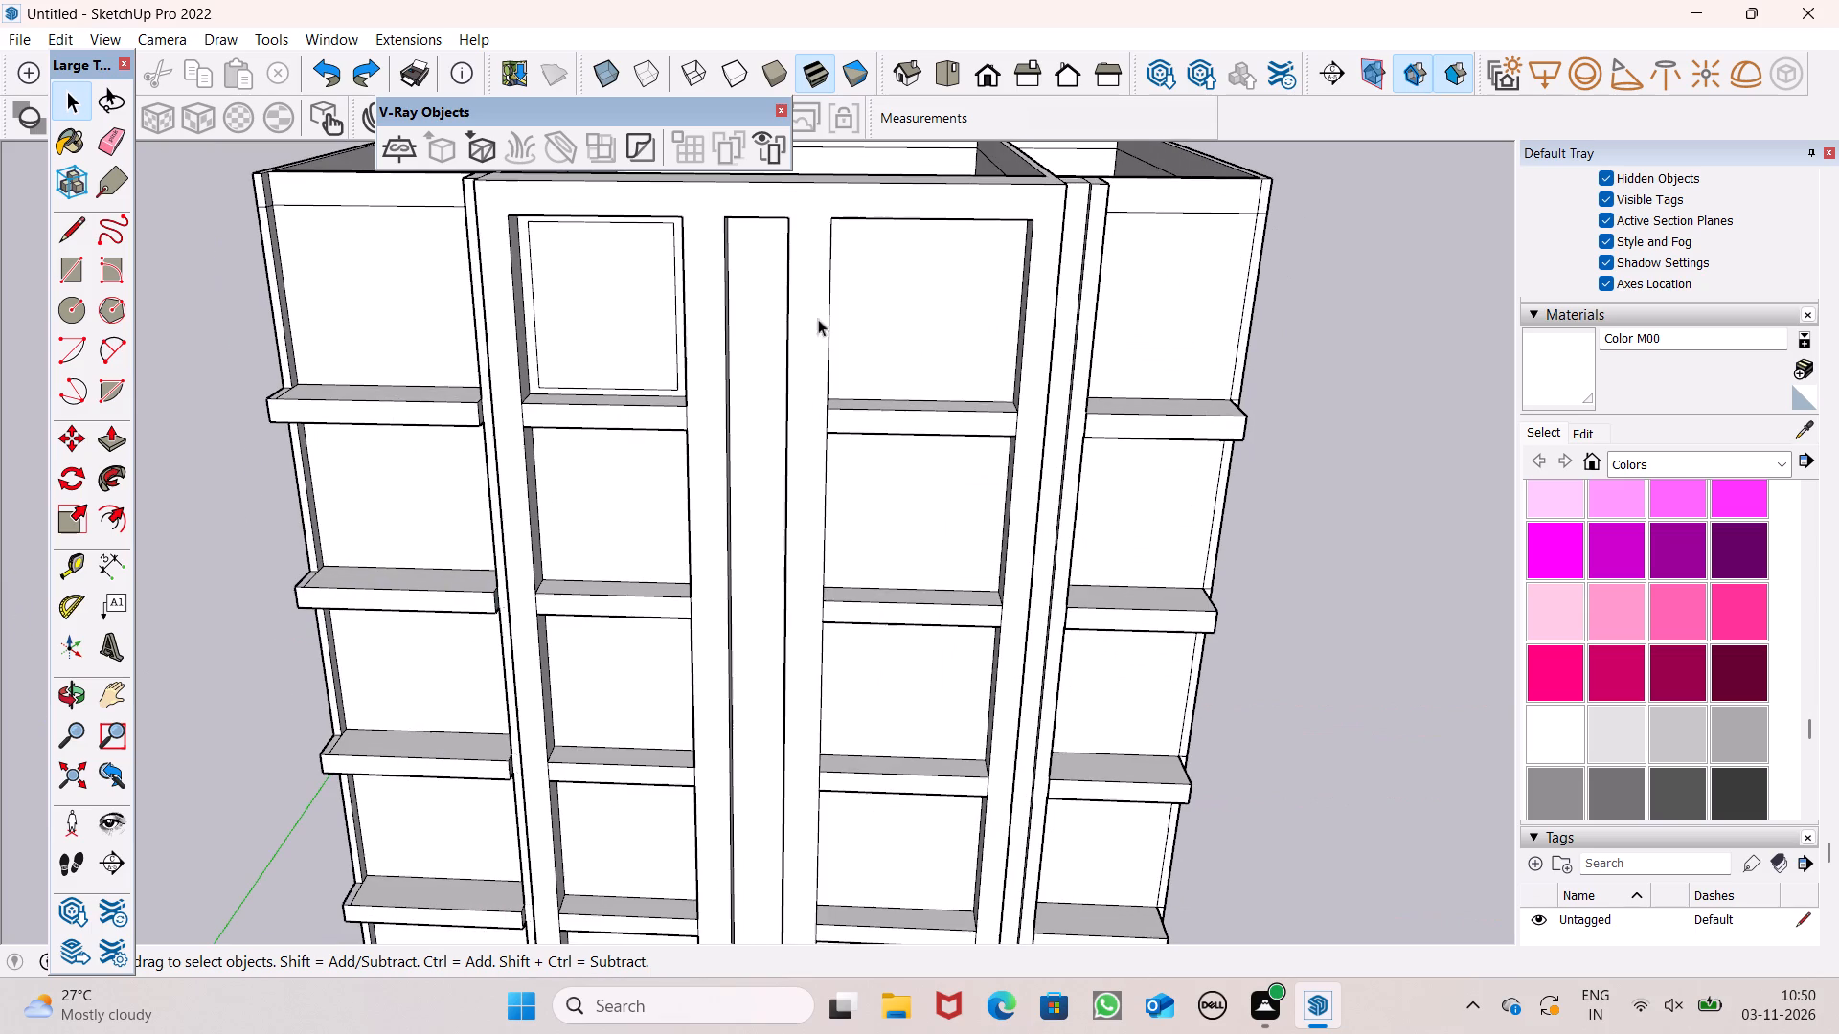
pyautogui.doubleClick(596, 329)
pyautogui.press('m')
pyautogui.press('Return')
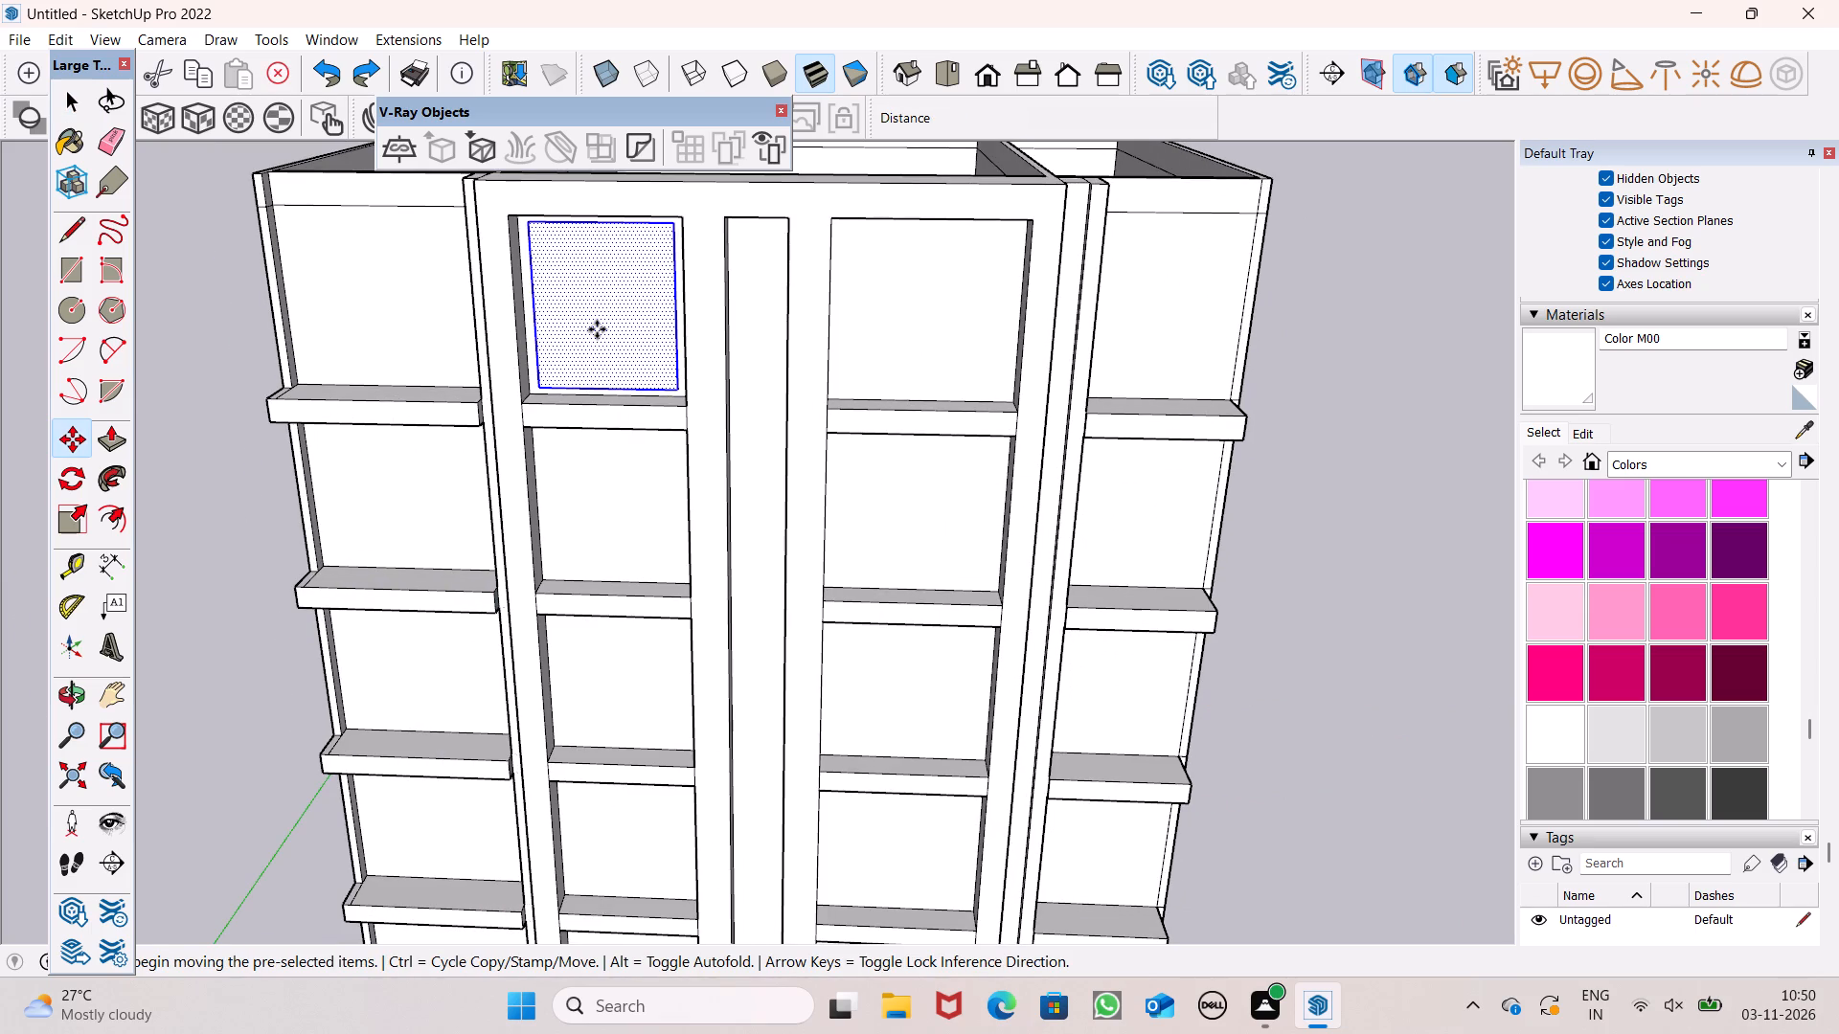
pyautogui.scroll(-8, 660, 293)
pyautogui.scroll(8, 522, 456)
pyautogui.scroll(-2, 675, 333)
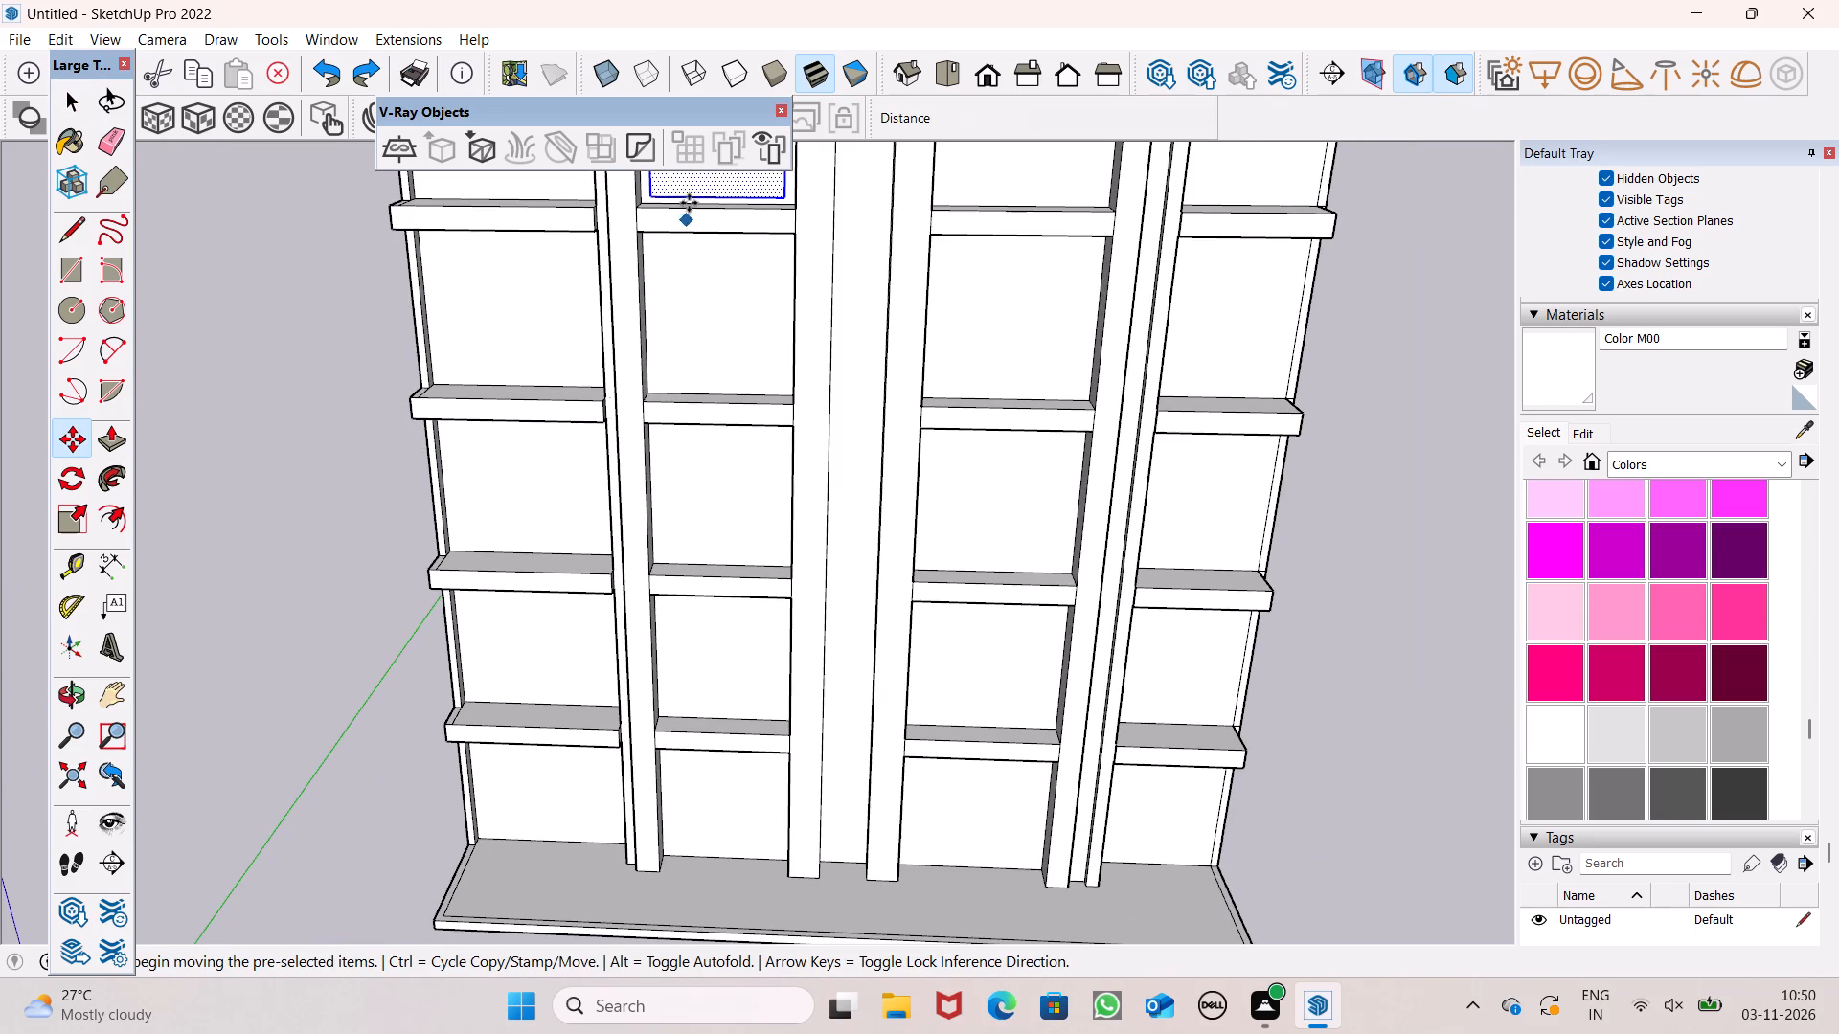
pyautogui.moveTo(691, 184); pyautogui.dragTo(693, 371)
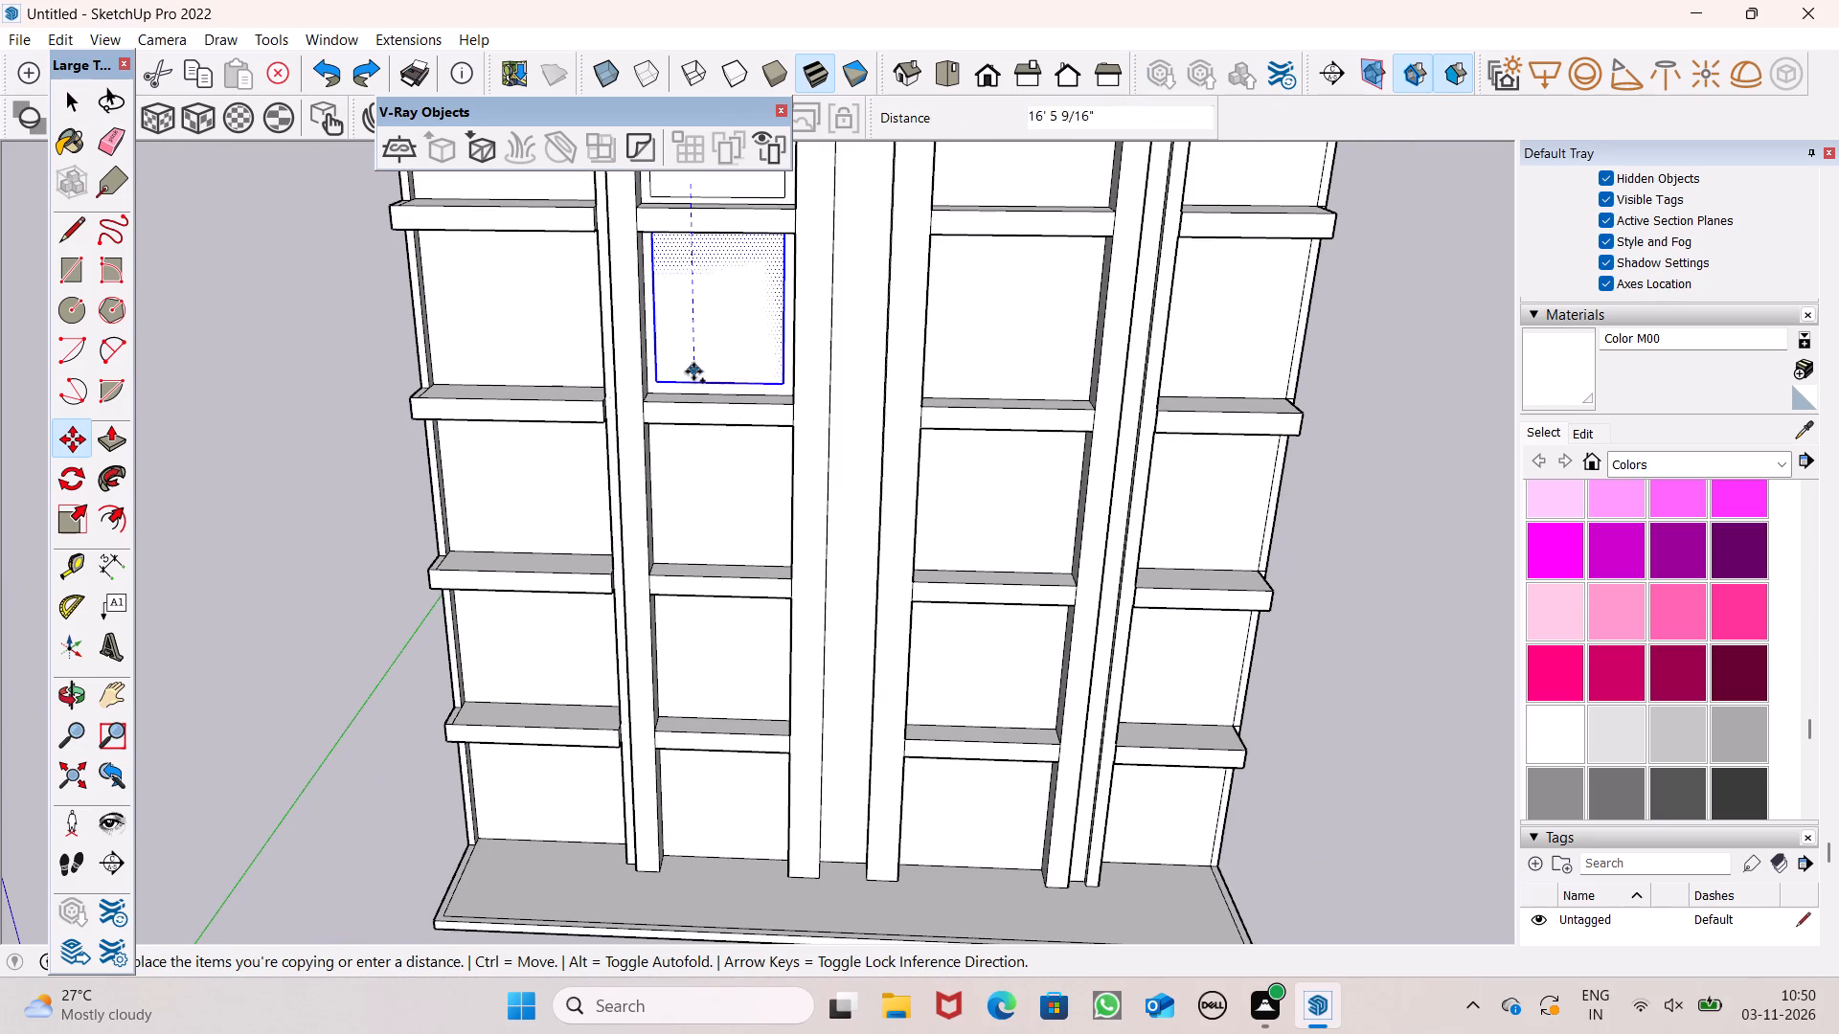
pyautogui.moveTo(693, 371); pyautogui.dragTo(693, 377)
pyautogui.scroll(-8, 801, 249)
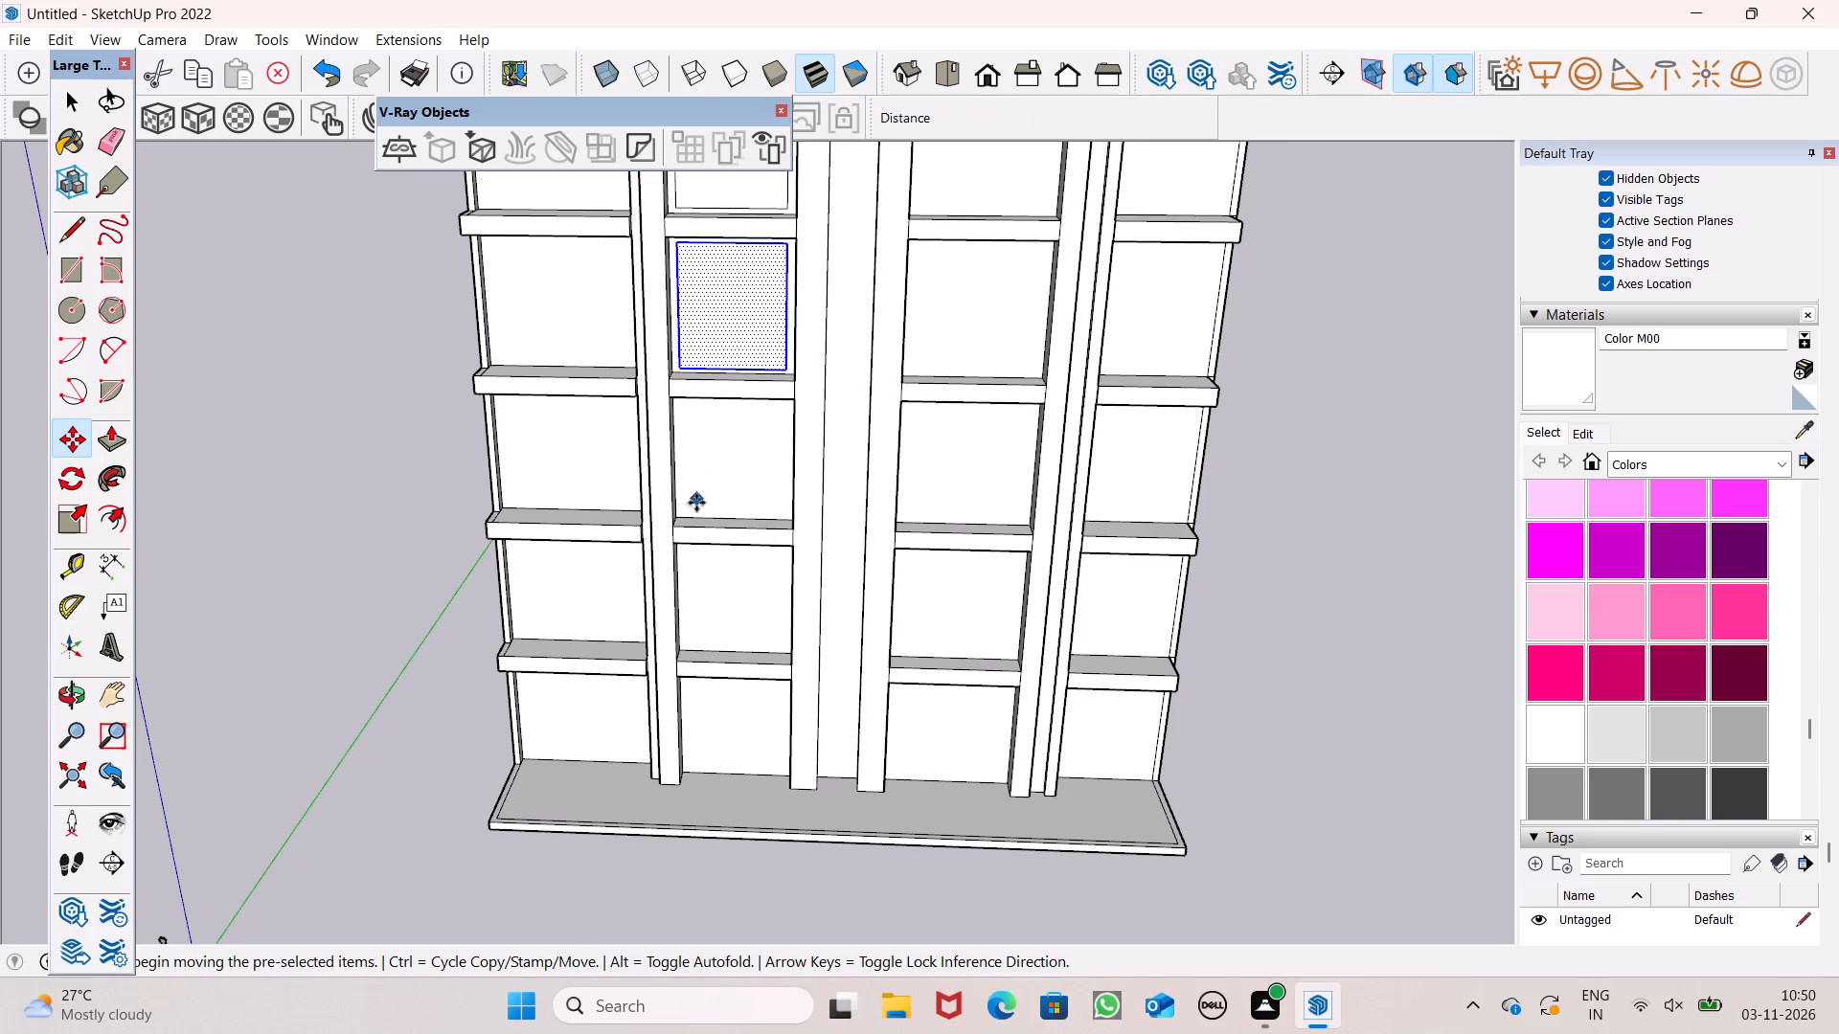
pyautogui.keyDown('ctrl'); pyautogui.moveTo(740, 332); pyautogui.dragTo(745, 477); pyautogui.keyUp('ctrl')
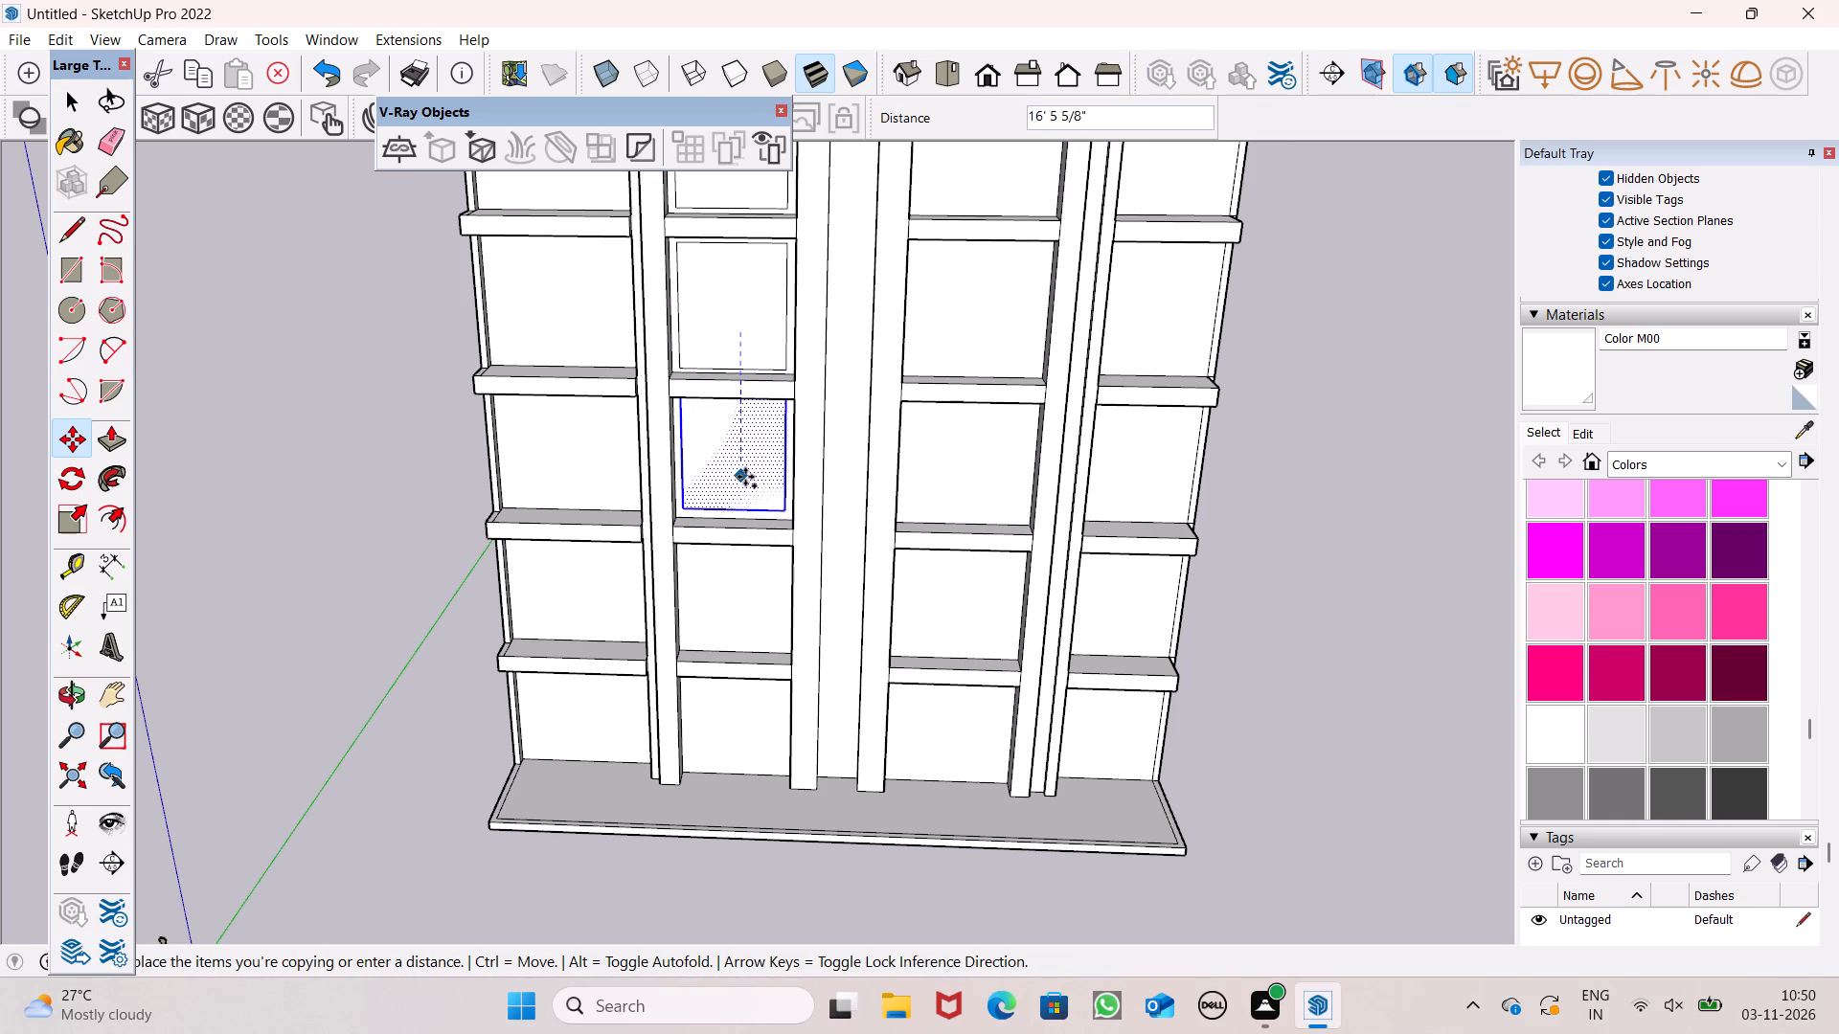
pyautogui.keyDown('ctrl'); pyautogui.moveTo(745, 477); pyautogui.dragTo(740, 482); pyautogui.keyUp('ctrl')
# Copy the inset rectangle down onto the left bay's fourth and ground-level panels, about 17' 1 7/8" and 17' 1 1/16" below the previous ones.
pyautogui.scroll(-6, 807, 404)
pyautogui.scroll(8, 729, 597)
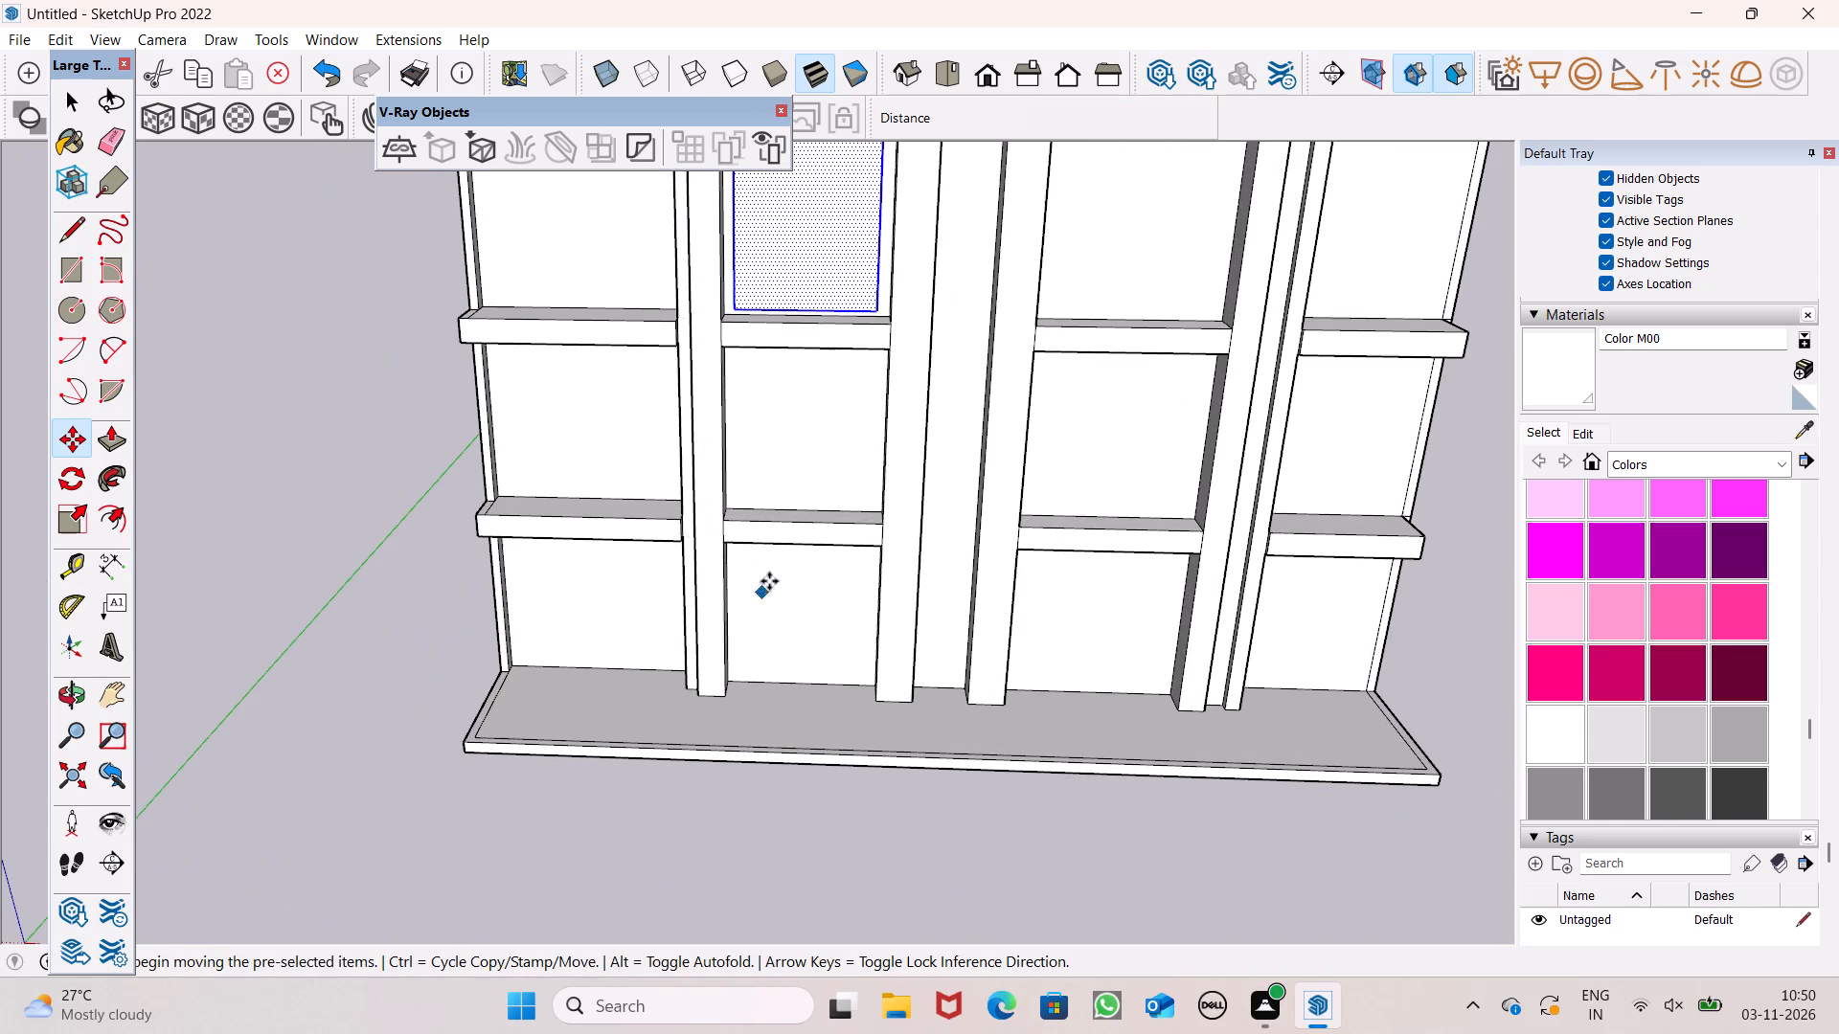
pyautogui.scroll(2, 827, 273)
pyautogui.moveTo(818, 273); pyautogui.dragTo(812, 457)
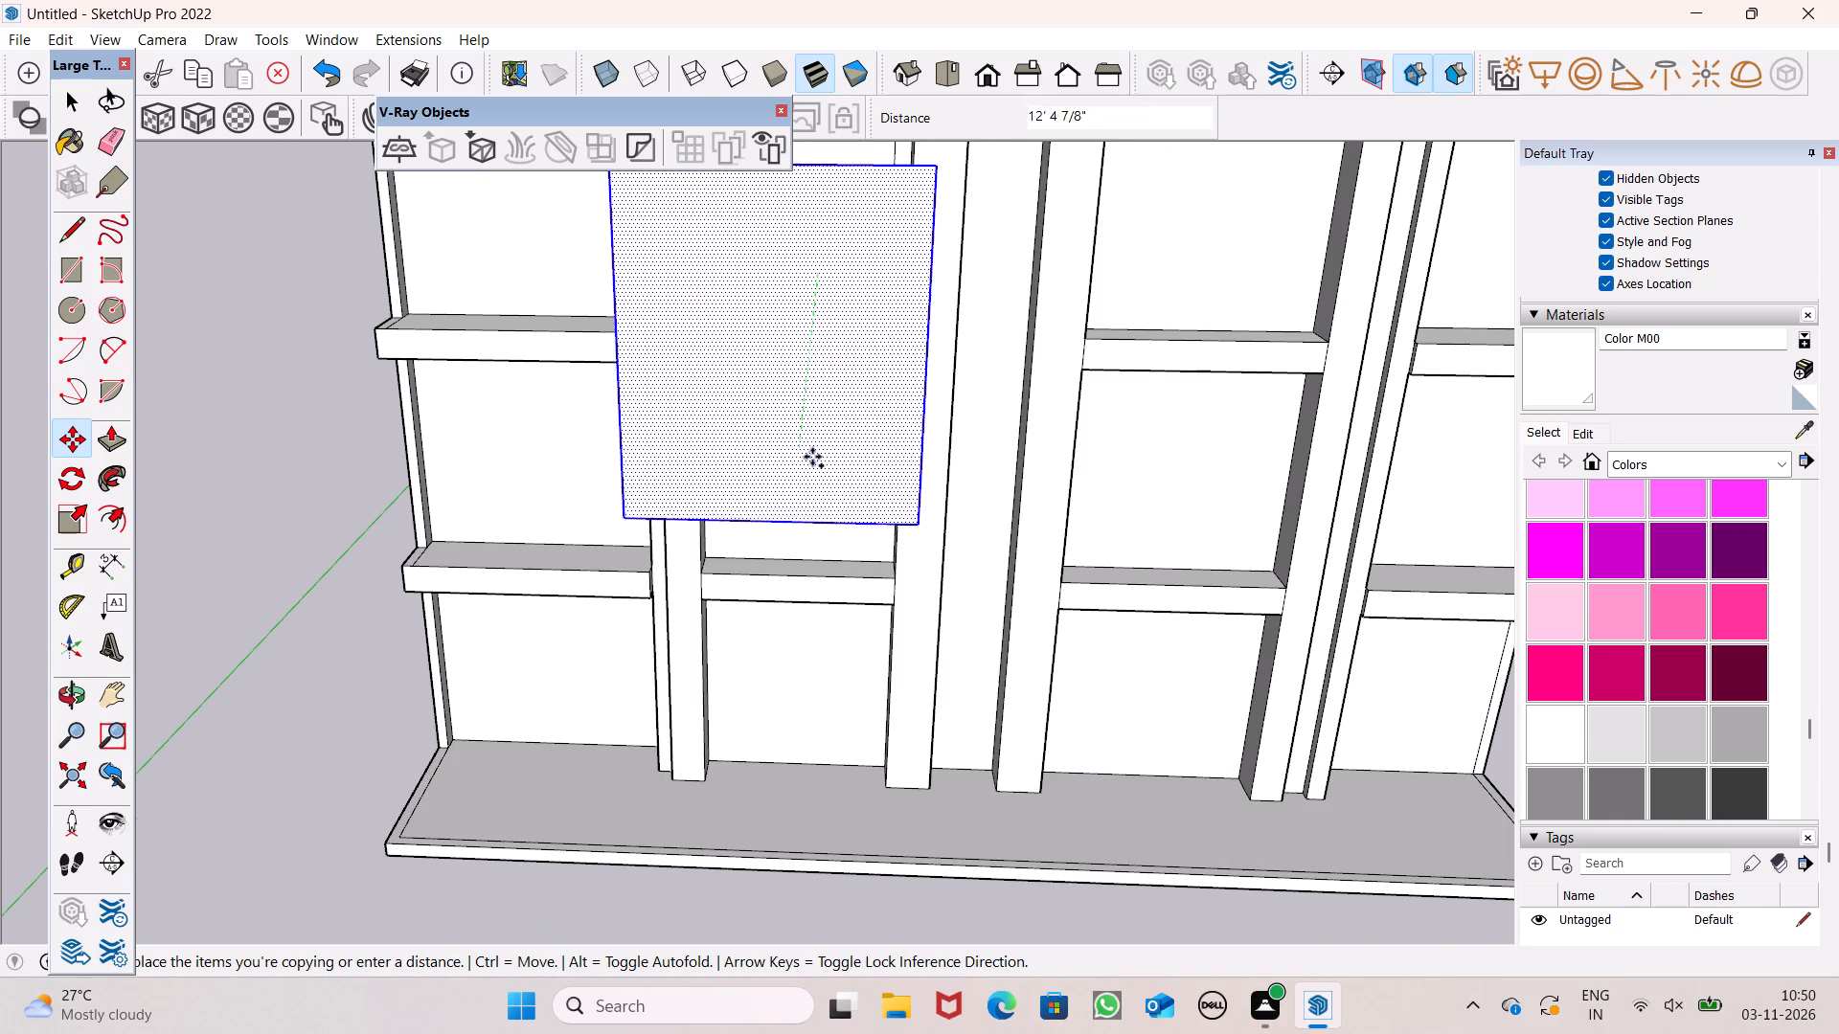
pyautogui.moveTo(812, 457); pyautogui.dragTo(818, 517)
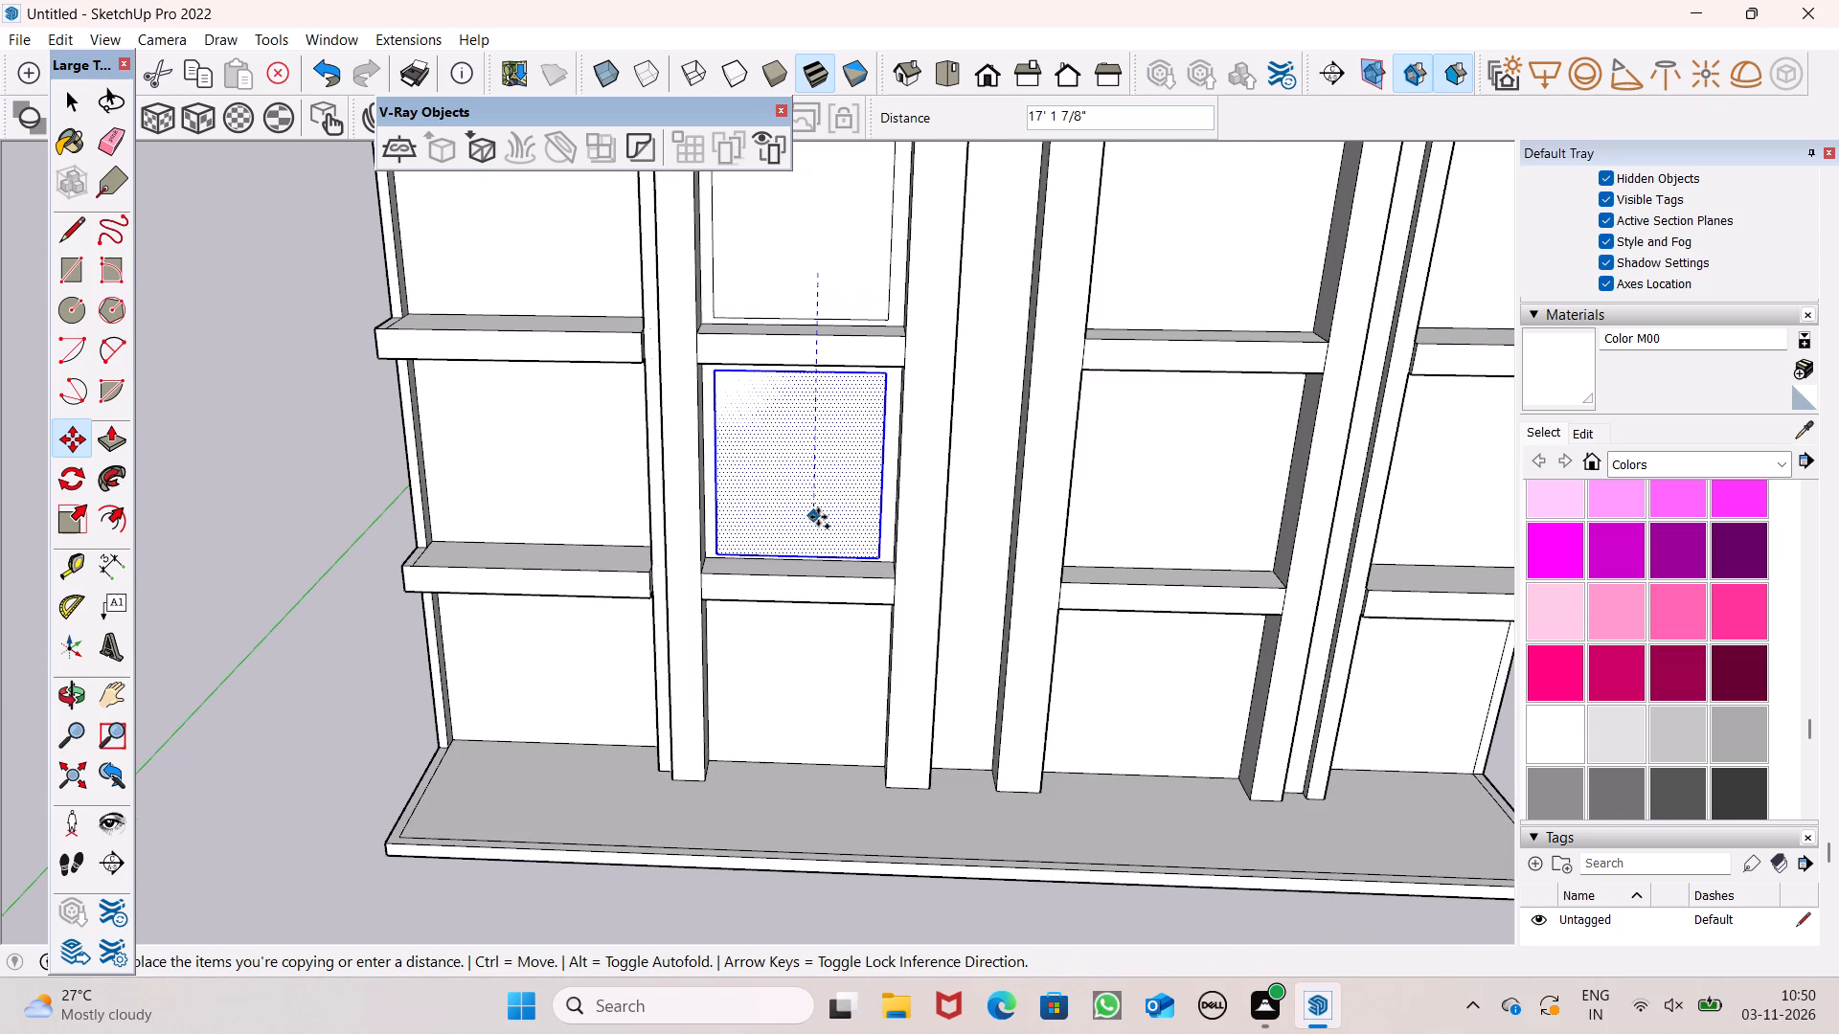
pyautogui.moveTo(818, 517); pyautogui.dragTo(818, 516)
pyautogui.scroll(-7, 844, 338)
pyautogui.scroll(8, 812, 522)
pyautogui.moveTo(794, 332); pyautogui.dragTo(794, 344)
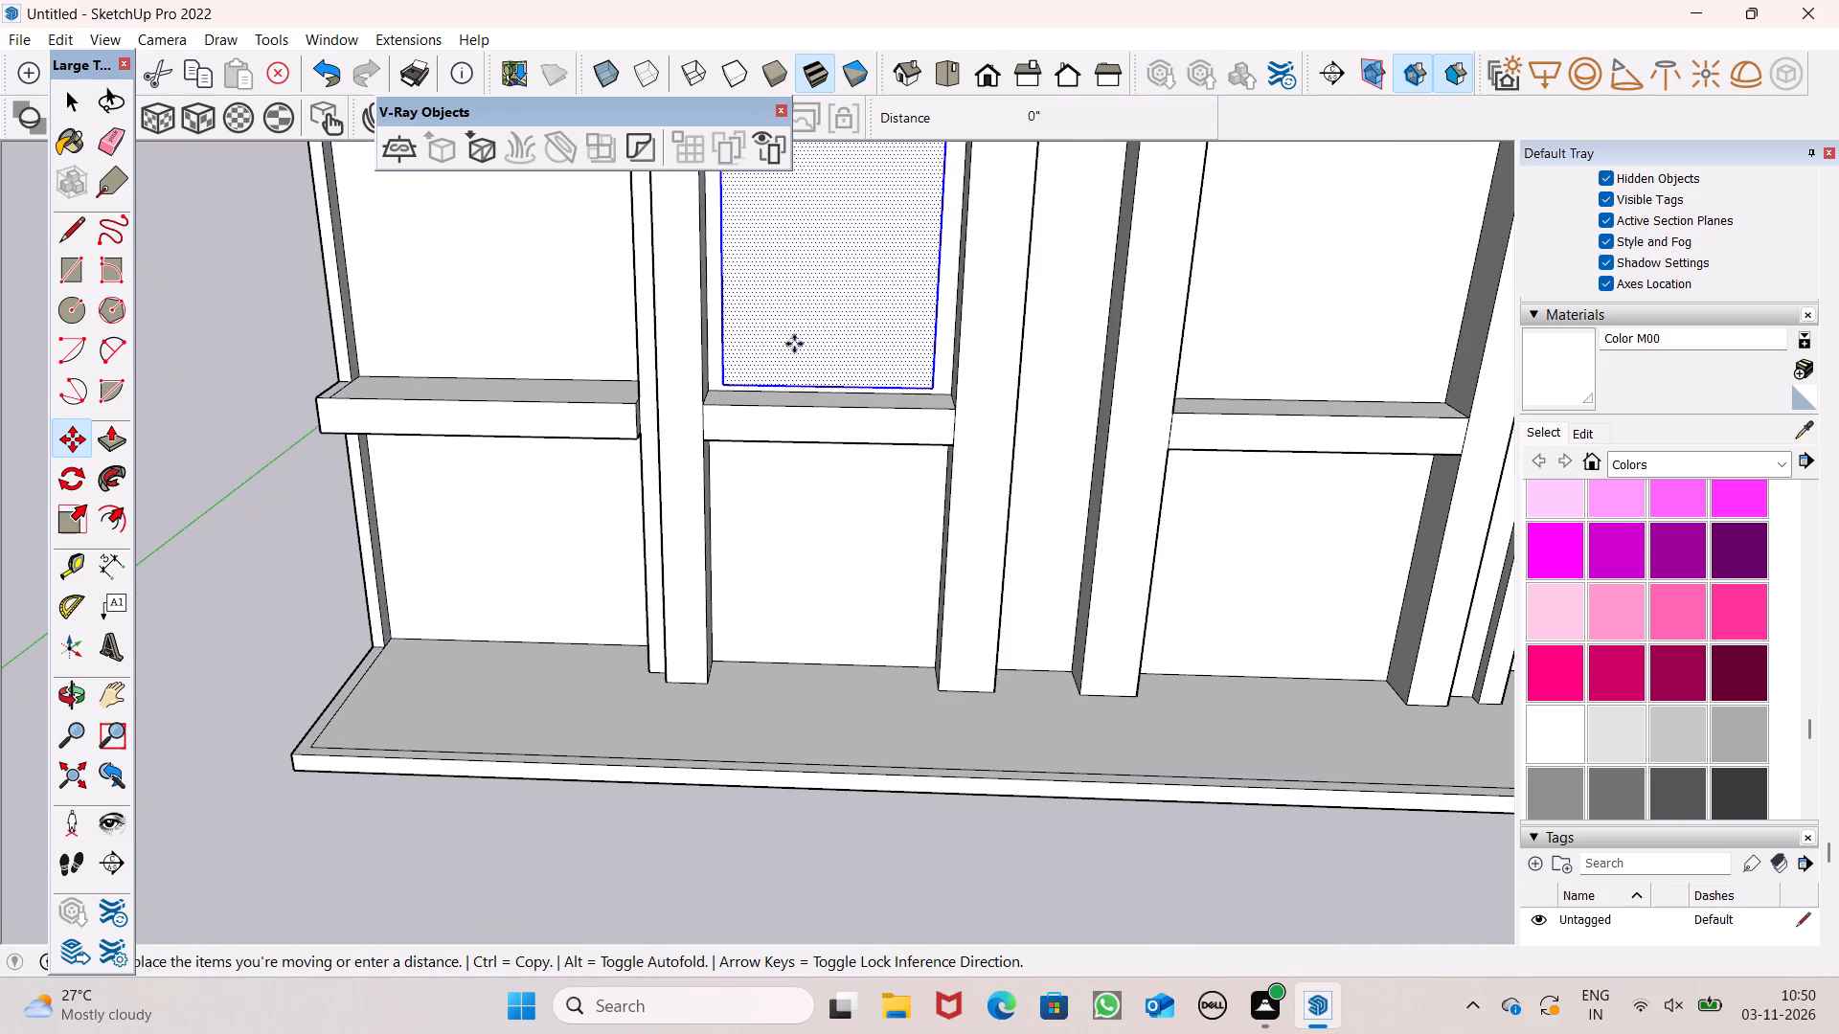
pyautogui.moveTo(794, 344); pyautogui.dragTo(797, 618)
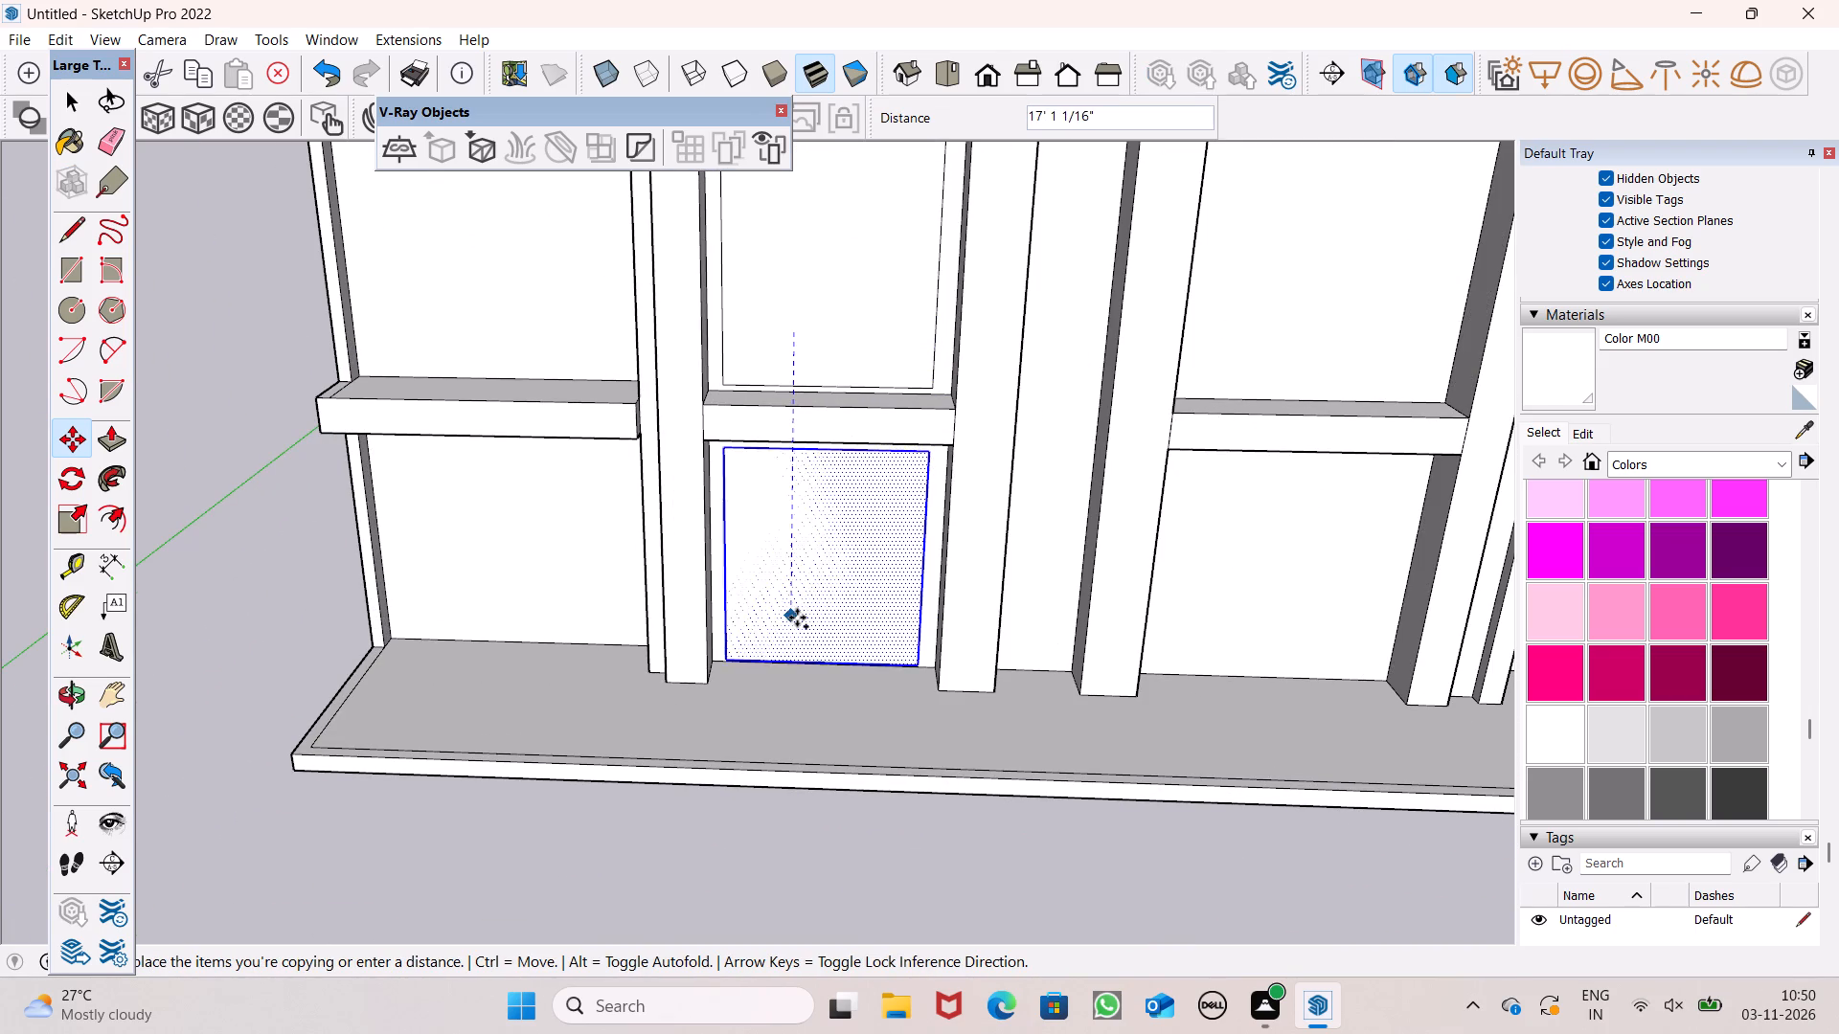
pyautogui.moveTo(797, 618); pyautogui.dragTo(797, 614)
pyautogui.press('space')
pyautogui.scroll(-7, 747, 577)
pyautogui.click(351, 500)
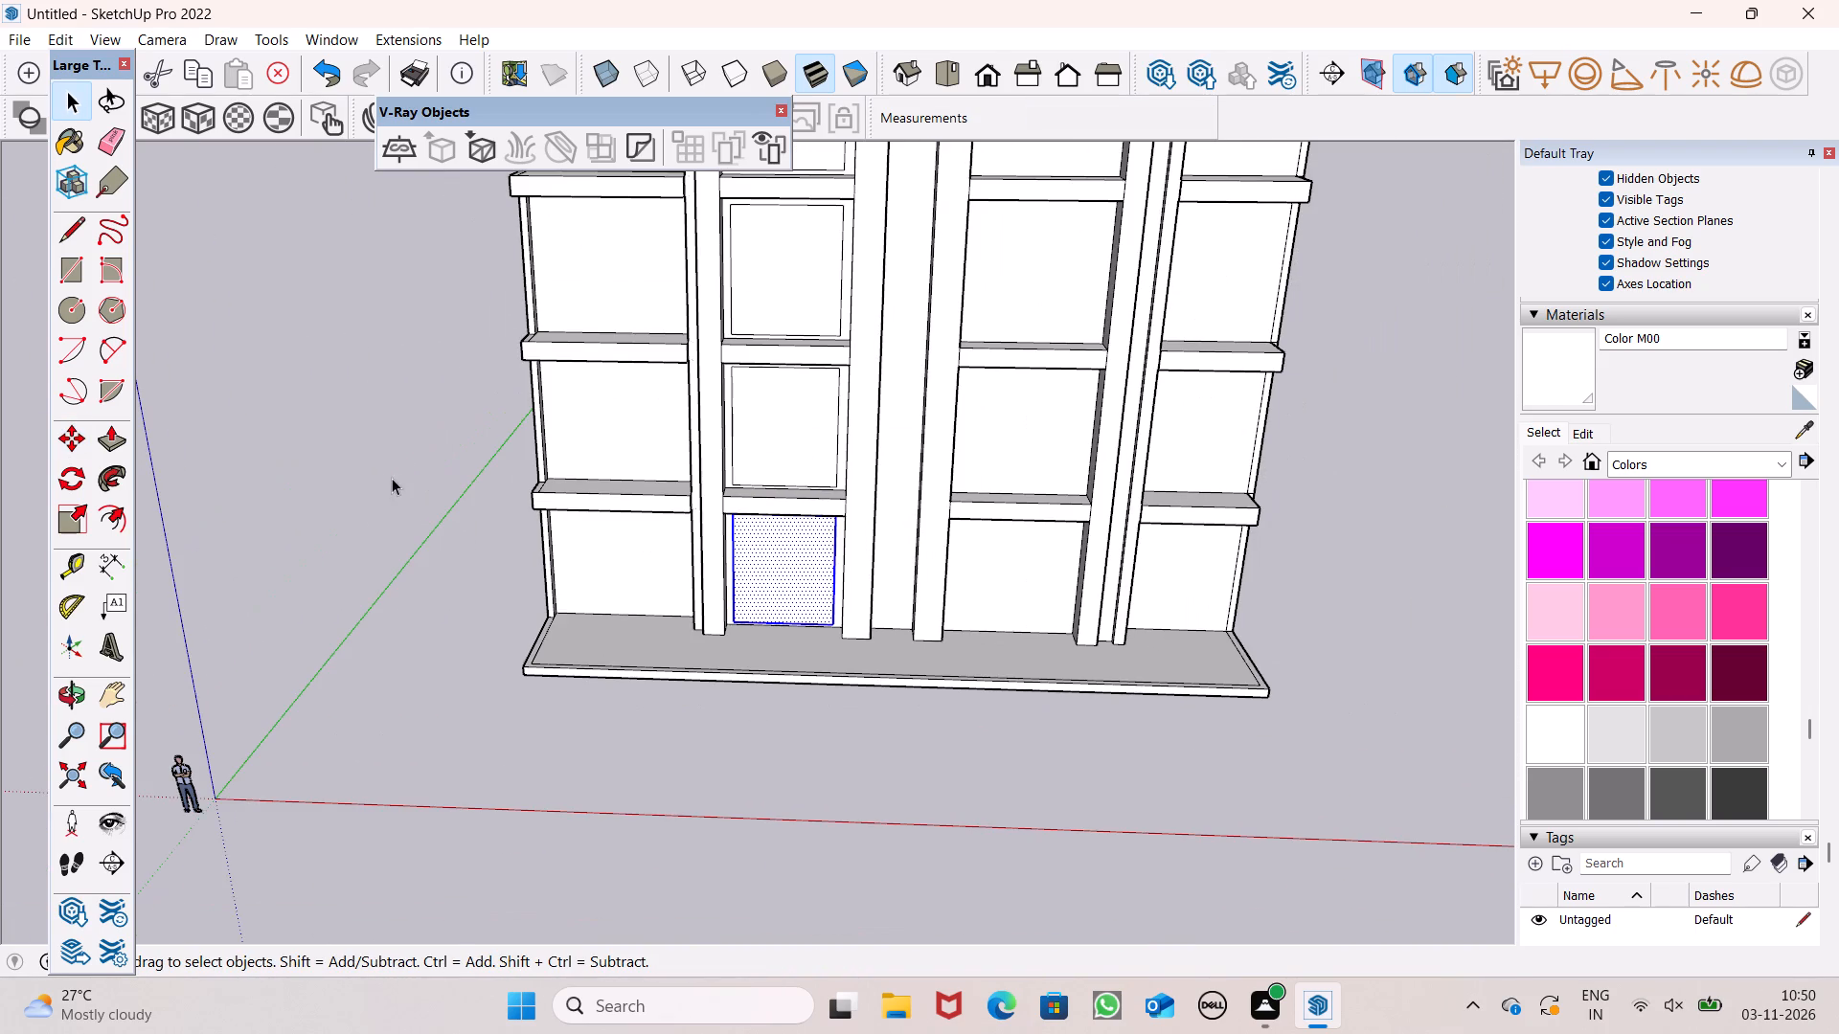
# Push the left bay's top-level inset rectangle inward 2' 6 7/16" to cut a window opening.
pyautogui.click(107, 447)
pyautogui.scroll(-6, 402, 556)
pyautogui.scroll(4, 533, 349)
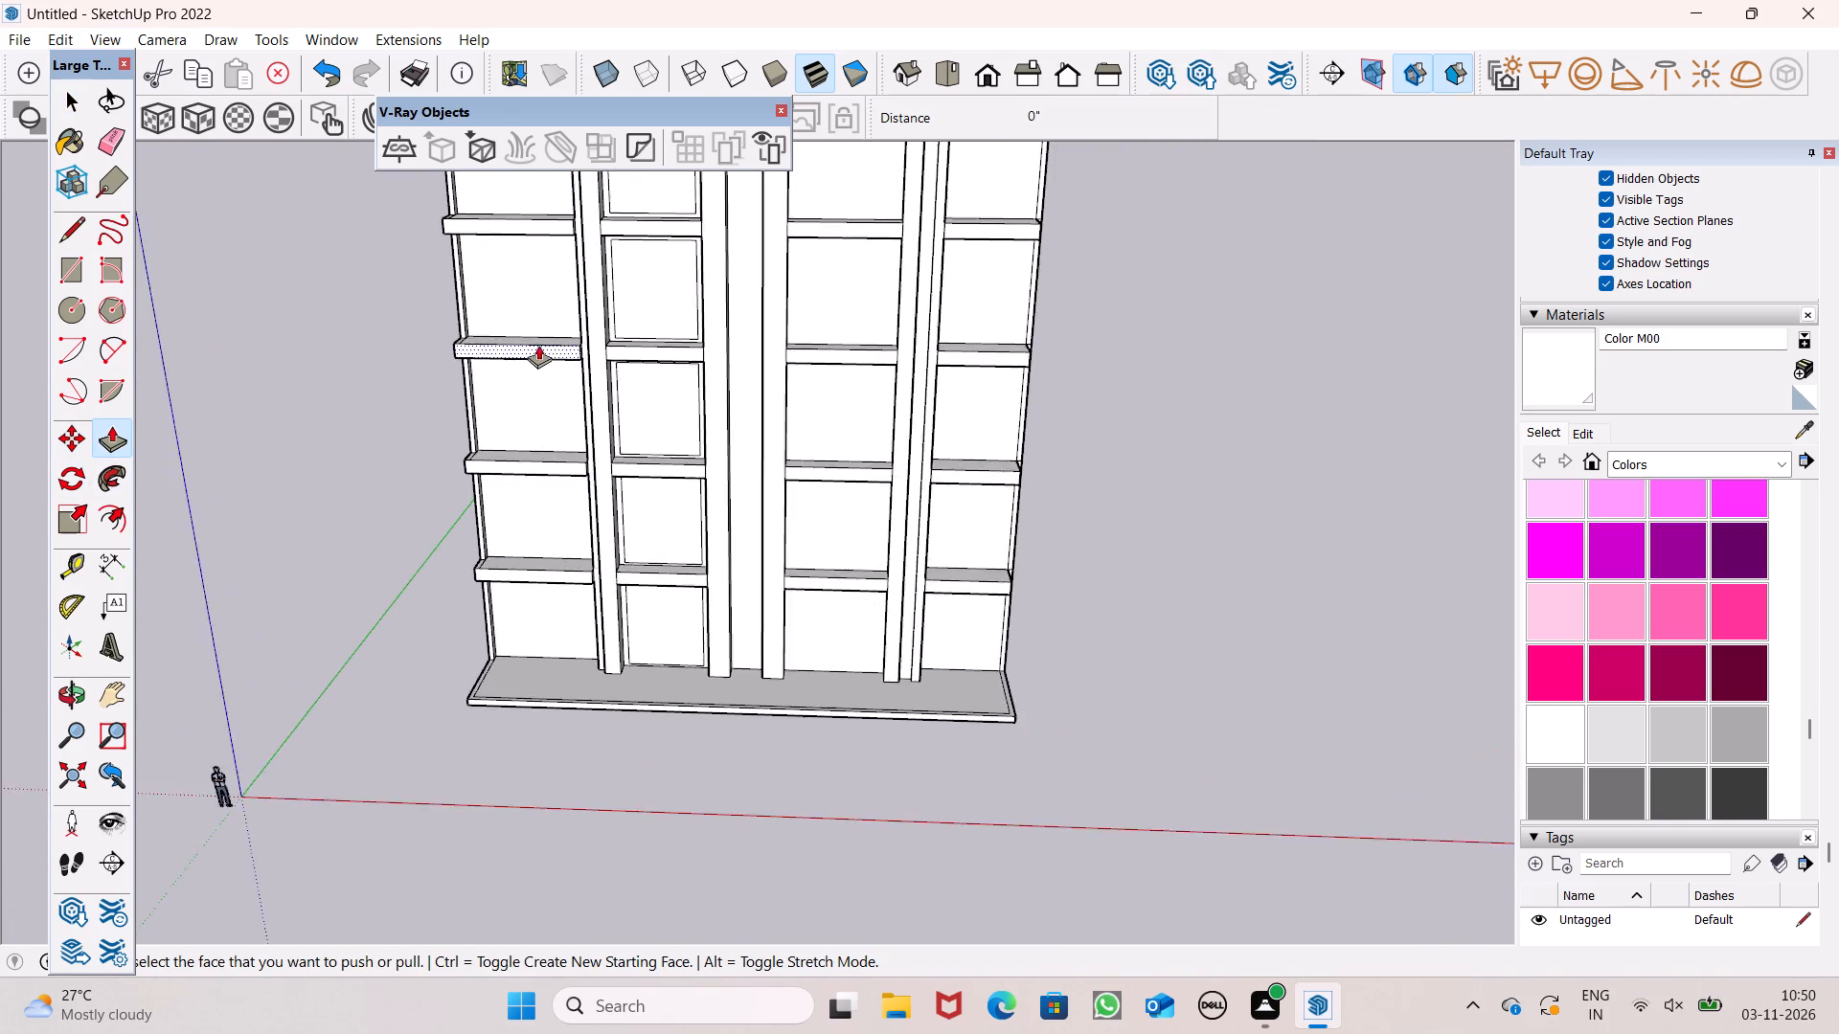
pyautogui.scroll(-6, 552, 465)
pyautogui.scroll(1, 553, 512)
pyautogui.moveTo(559, 529); pyautogui.dragTo(589, 707, button='middle')
pyautogui.scroll(7, 612, 443)
pyautogui.scroll(-8, 586, 497)
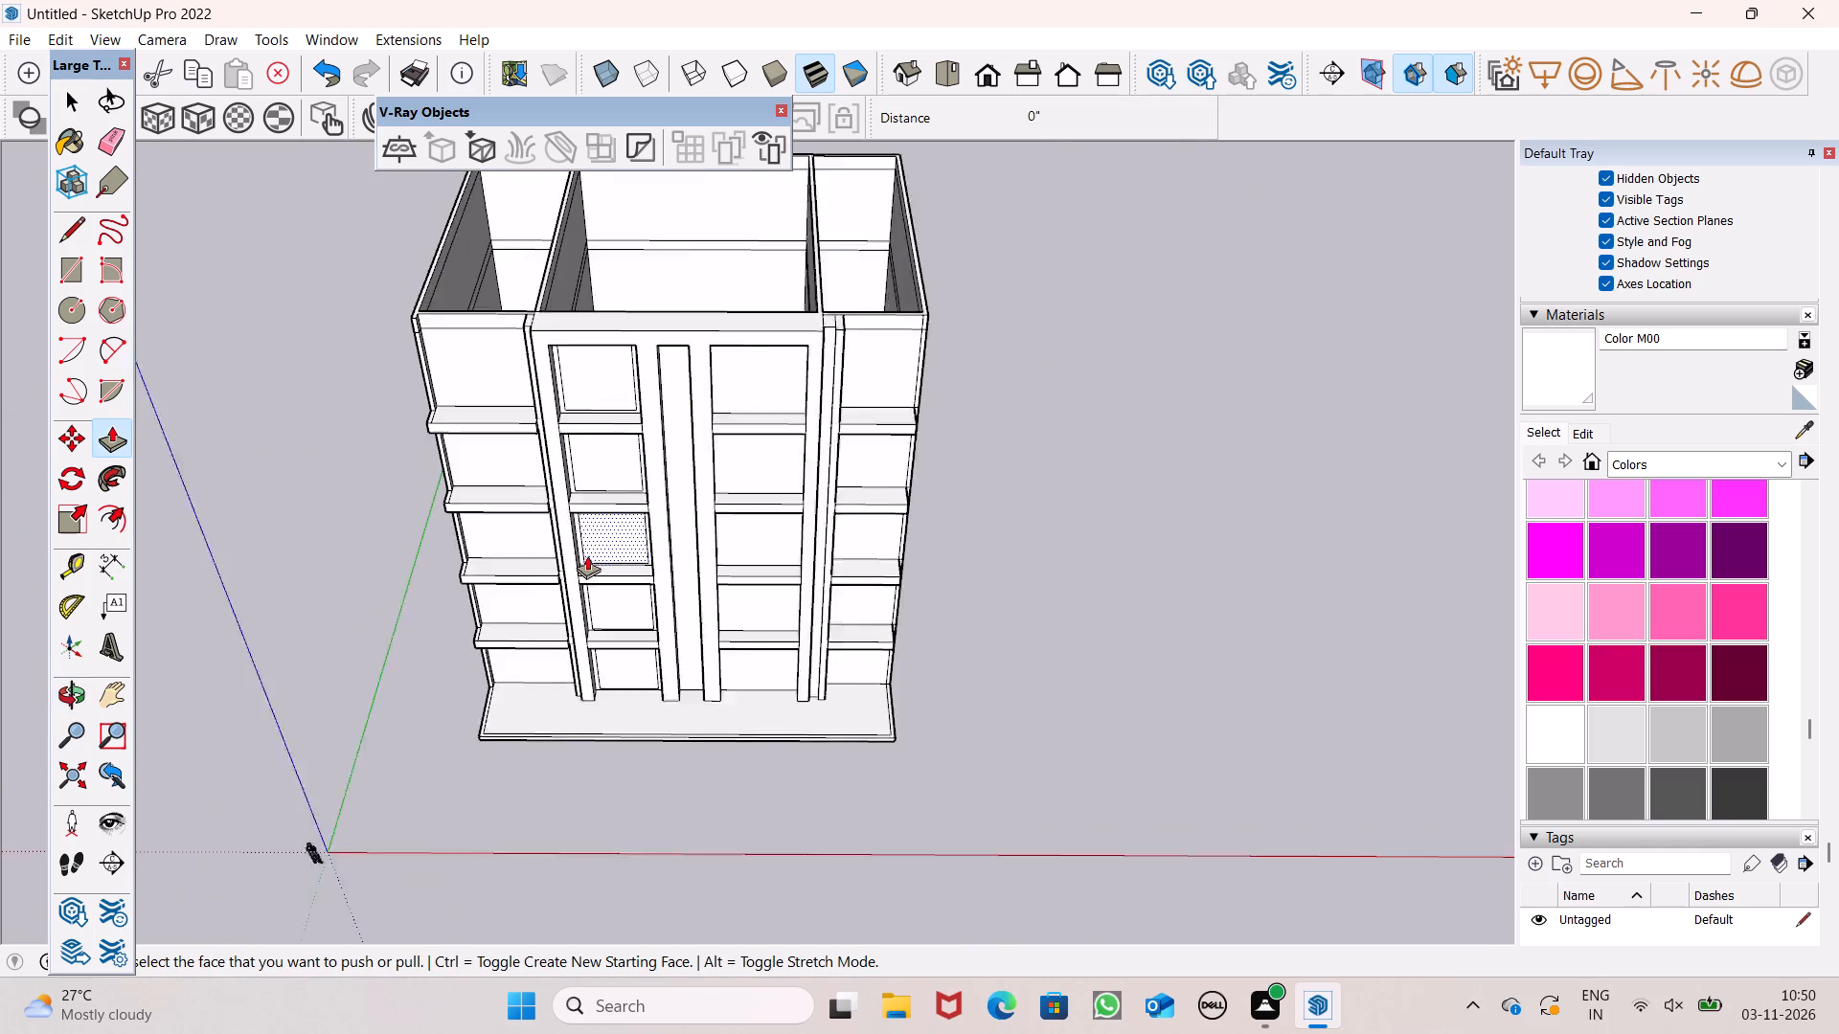
pyautogui.scroll(8, 592, 370)
pyautogui.moveTo(566, 483); pyautogui.dragTo(608, 429)
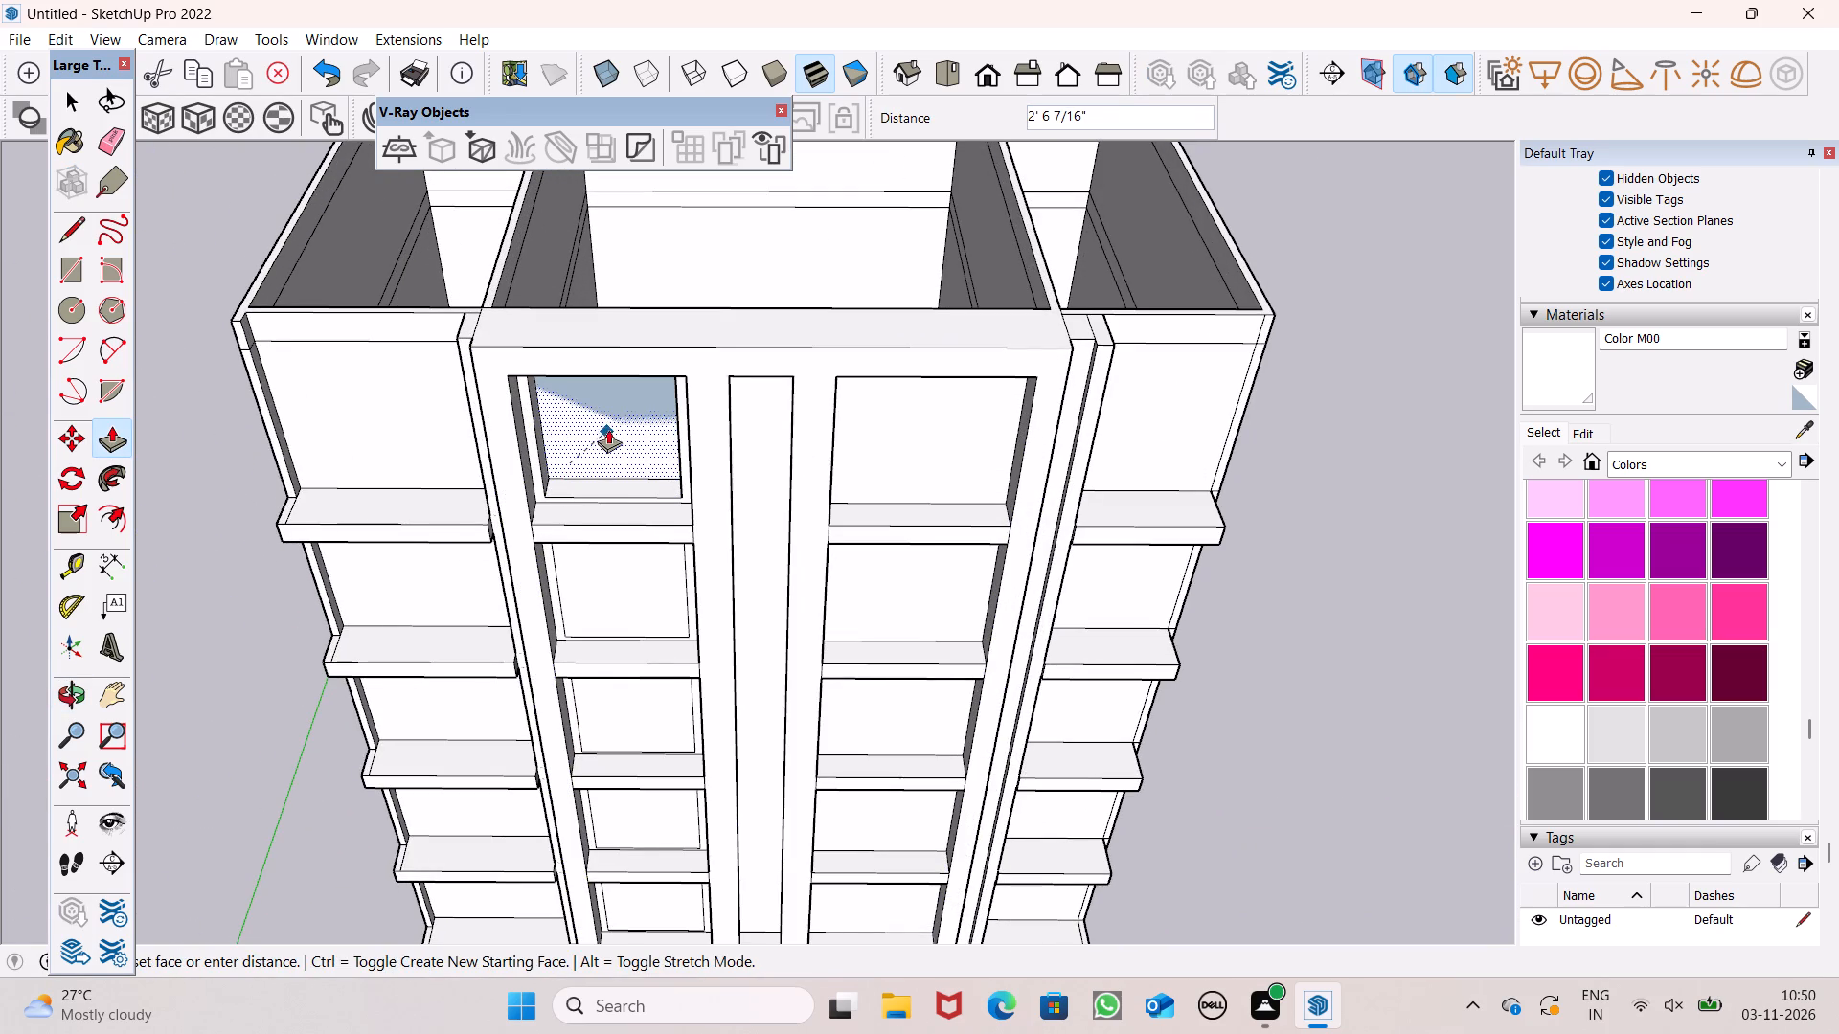
pyautogui.moveTo(608, 429); pyautogui.dragTo(611, 419)
# Push the inset rectangles on the left bay's second and third panels from the top inward 2' 6 7/16" as openings.
pyautogui.scroll(-6, 611, 416)
pyautogui.moveTo(617, 546); pyautogui.dragTo(621, 376, button='middle')
pyautogui.scroll(7, 635, 520)
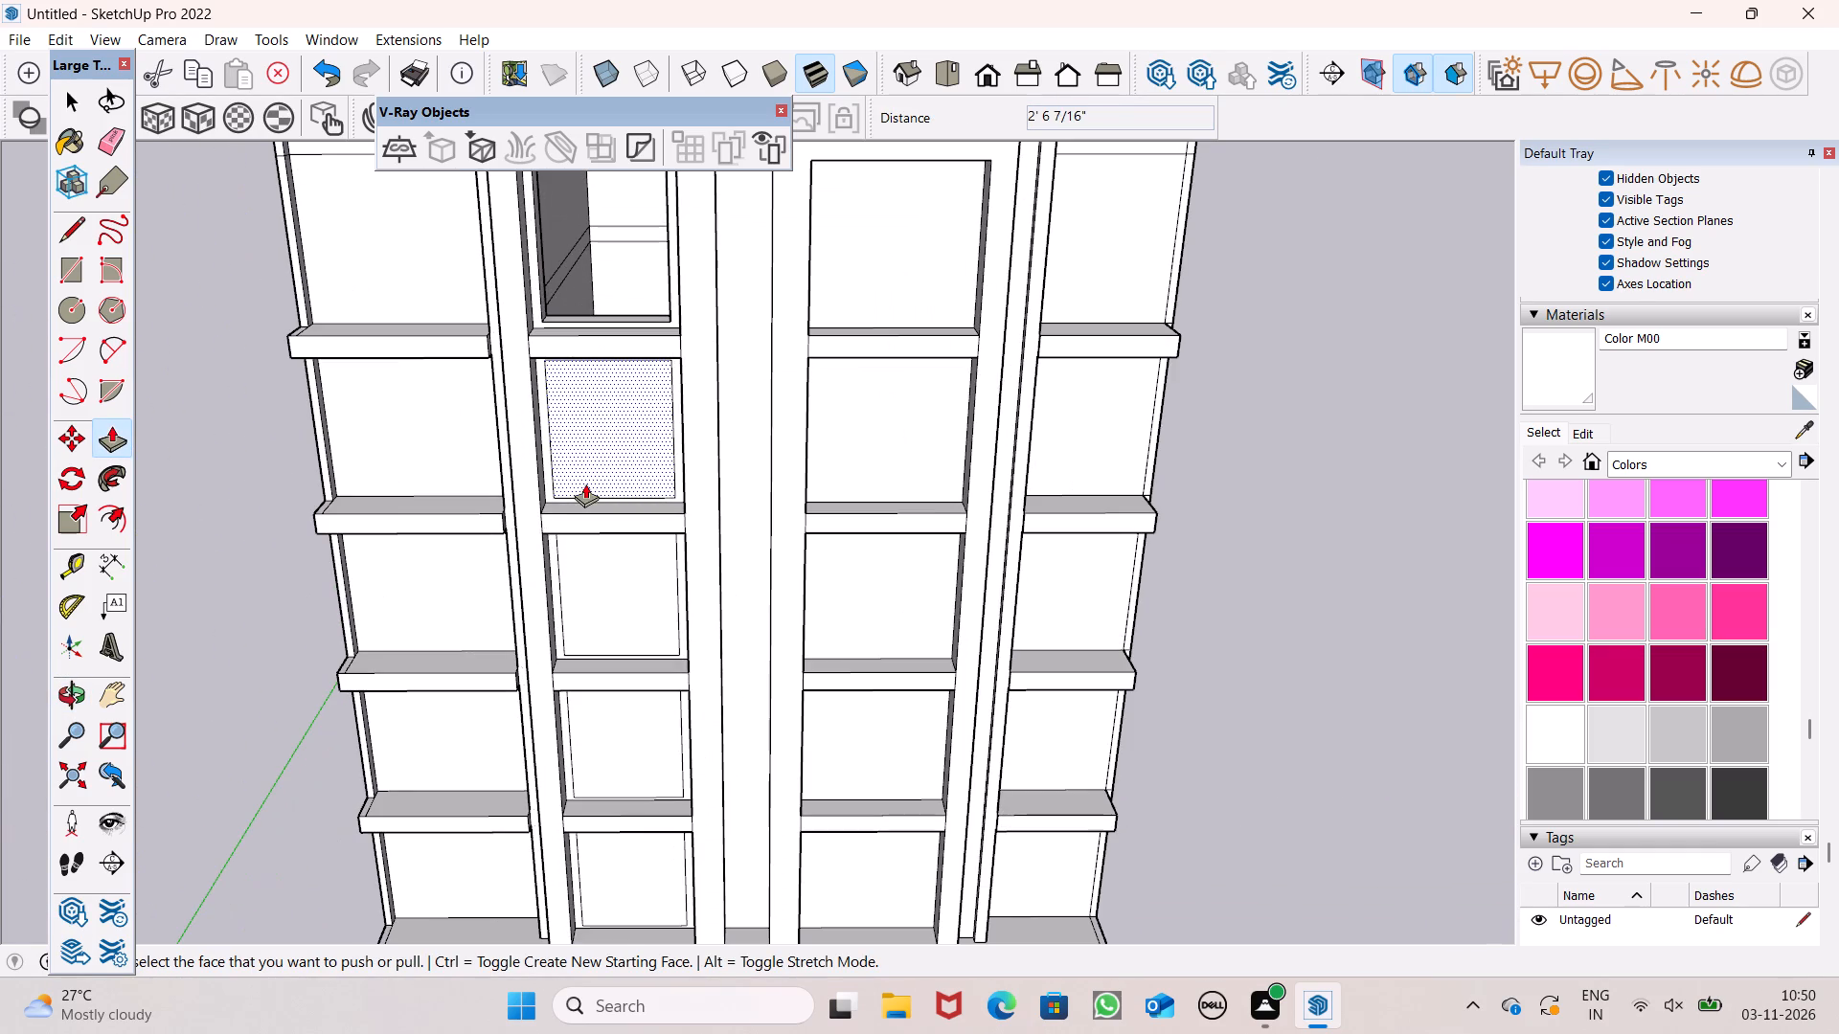
pyautogui.moveTo(584, 483); pyautogui.dragTo(635, 437)
pyautogui.scroll(-4, 657, 349)
pyautogui.scroll(6, 613, 632)
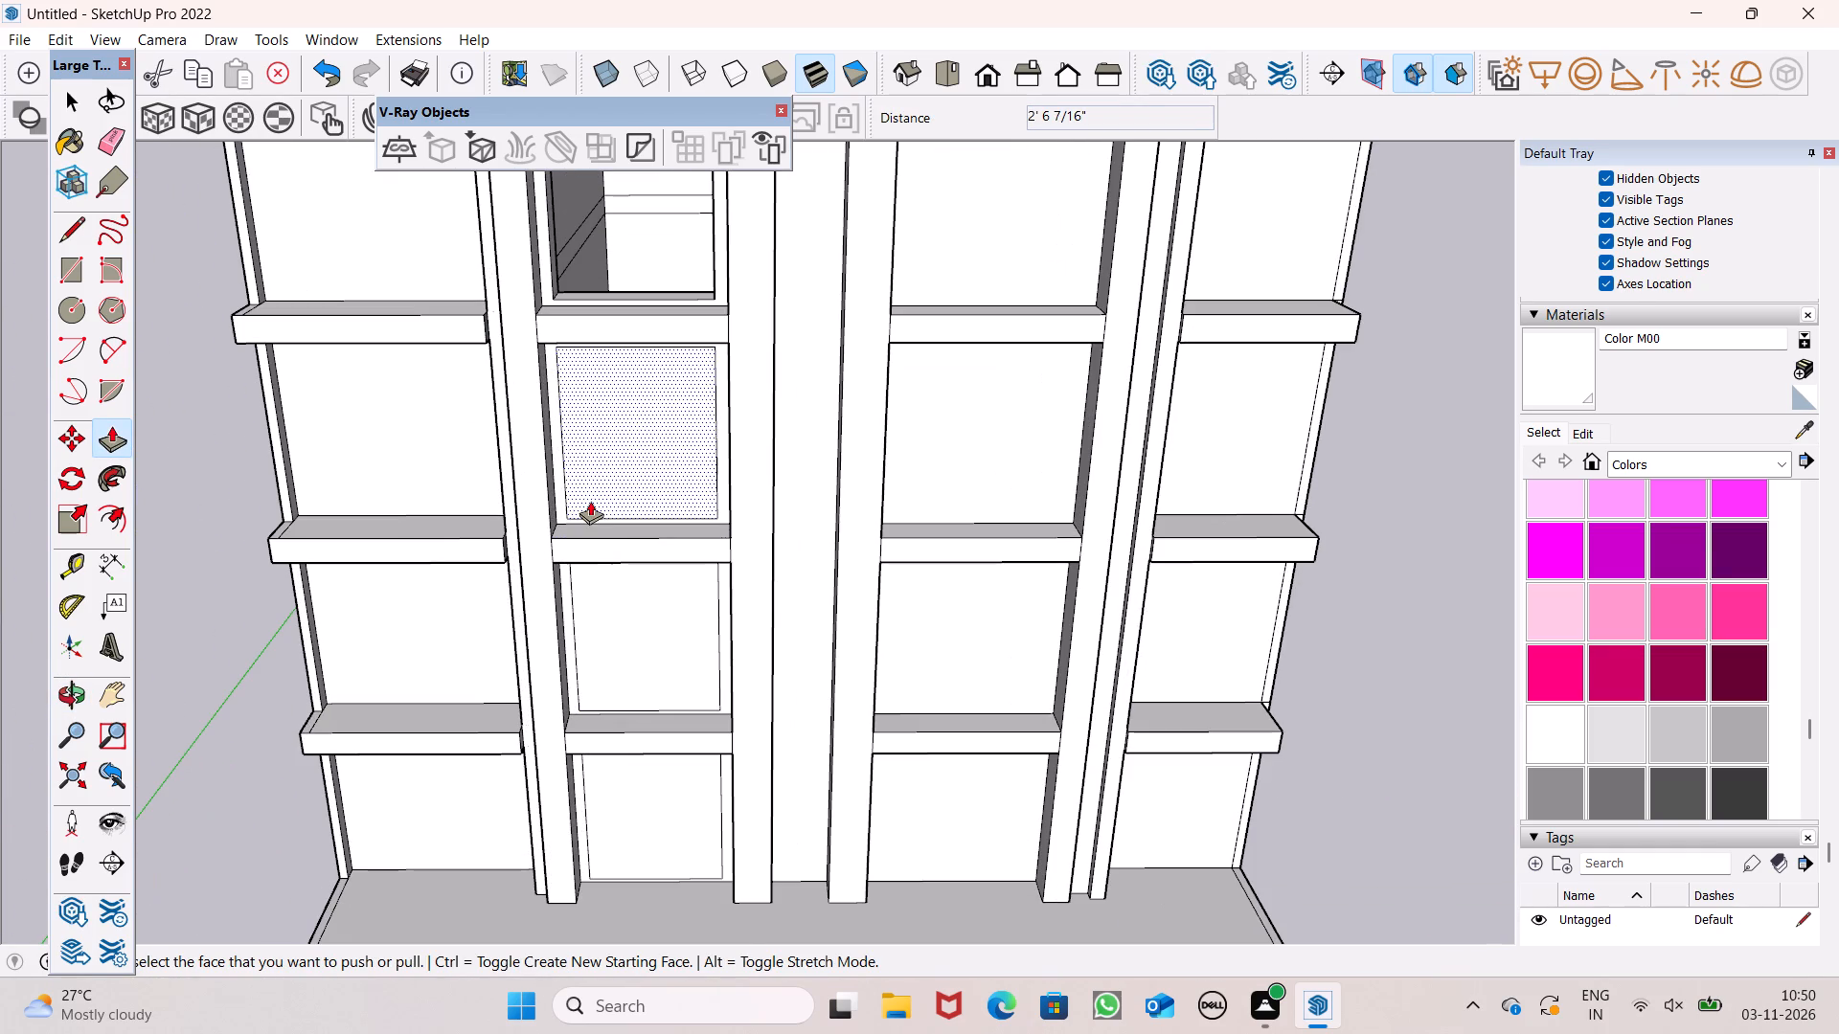
pyautogui.moveTo(588, 499); pyautogui.dragTo(637, 464)
# Push the inset rectangles on the left bay's fourth and ground-level panels inward 2' 6 7/16" as openings.
pyautogui.scroll(-6, 664, 483)
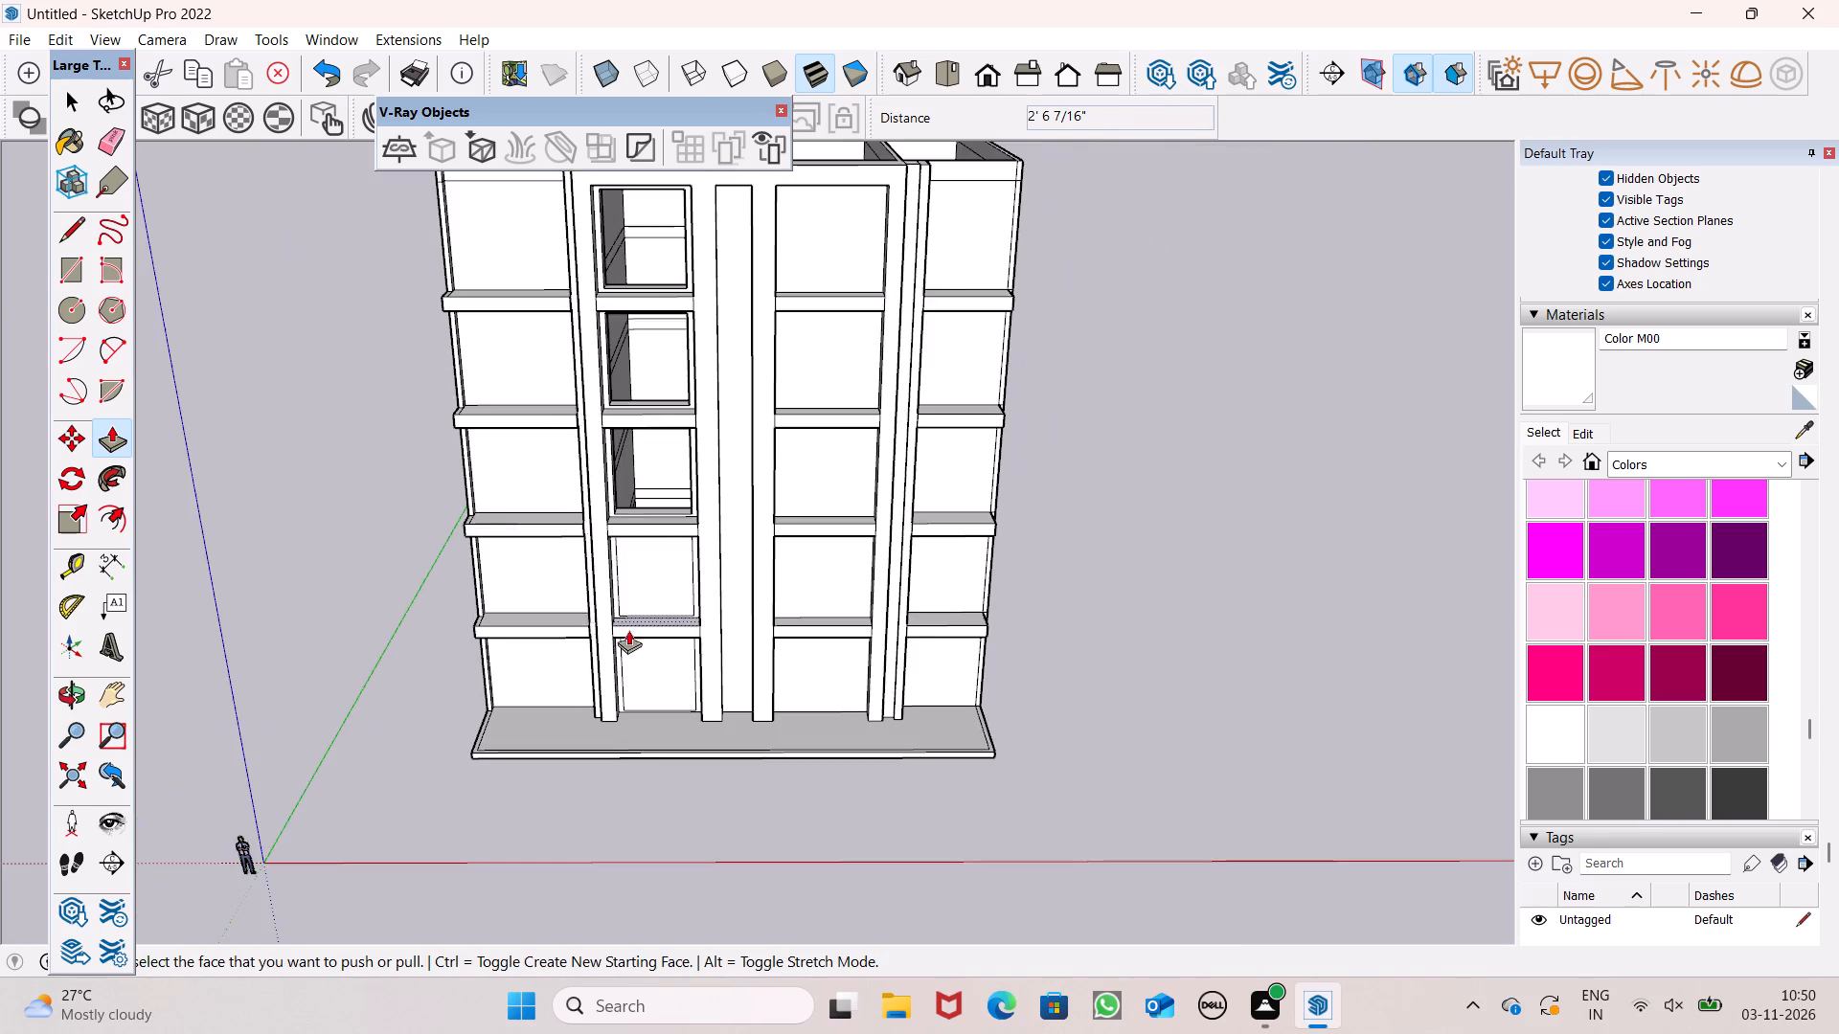
pyautogui.scroll(6, 632, 608)
pyautogui.moveTo(638, 615); pyautogui.dragTo(690, 543)
pyautogui.scroll(-5, 683, 465)
pyautogui.scroll(8, 647, 679)
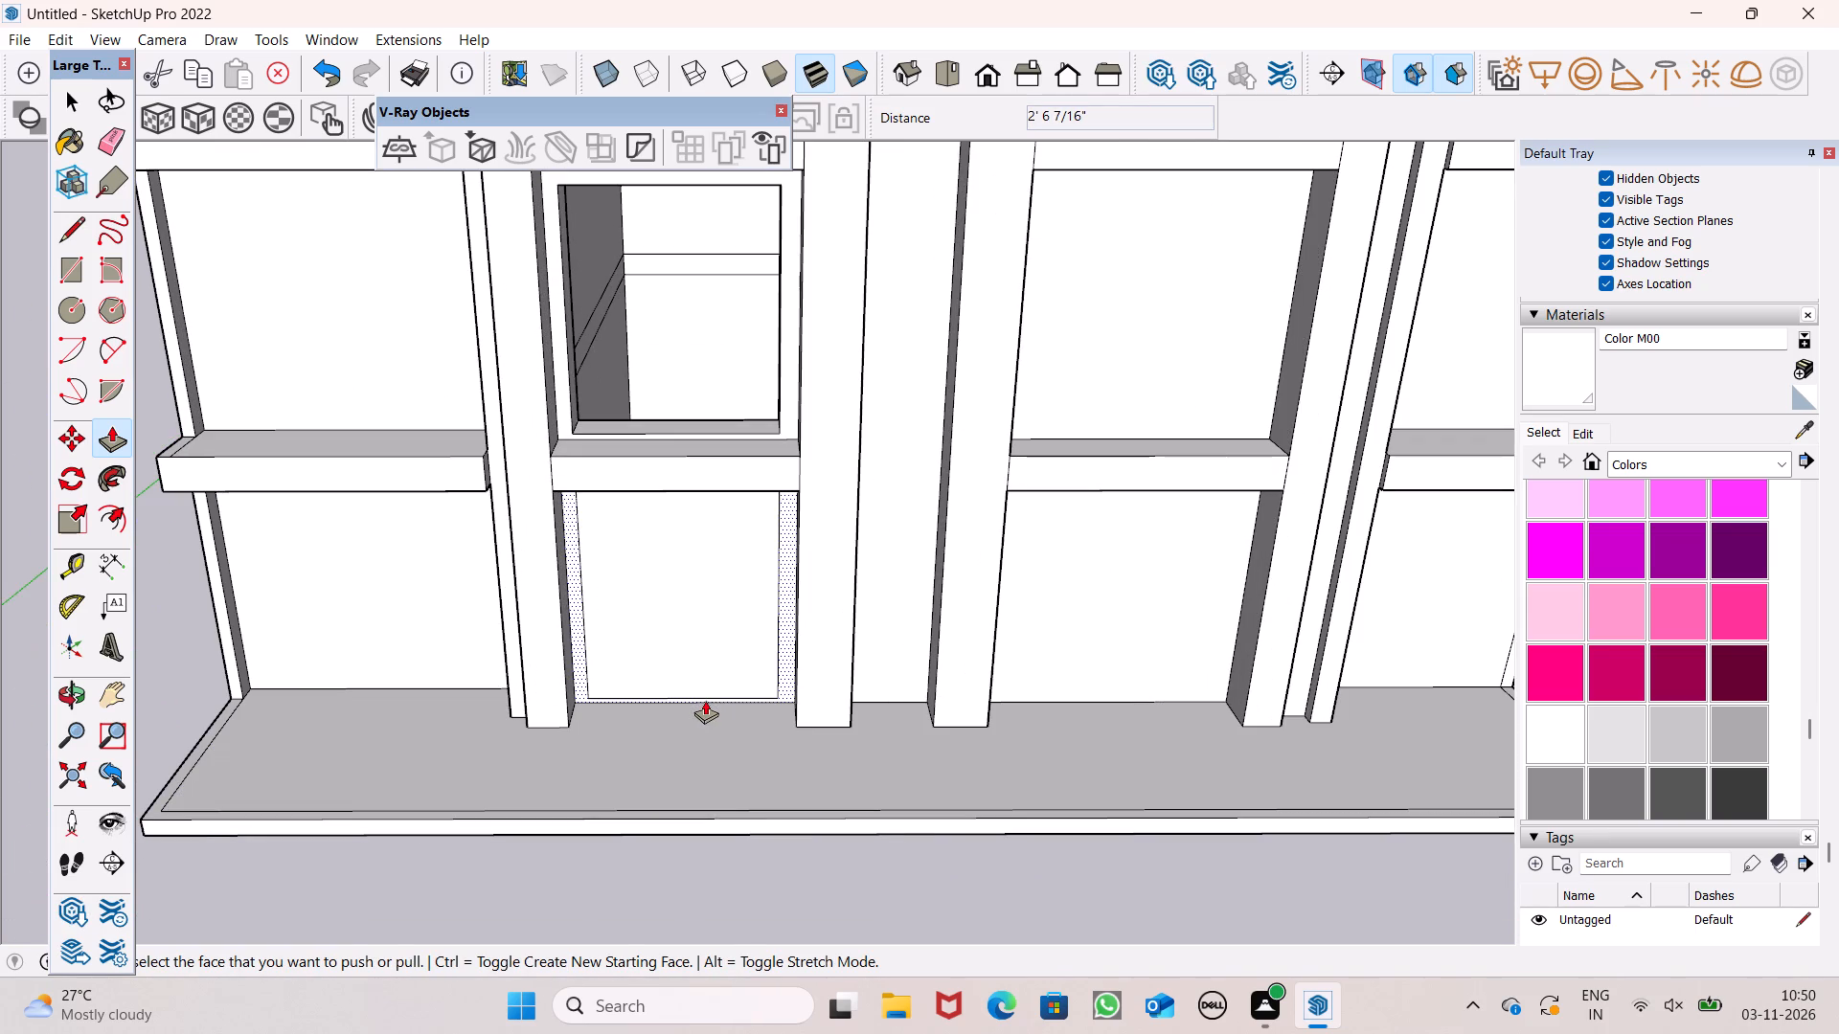
pyautogui.scroll(4, 652, 688)
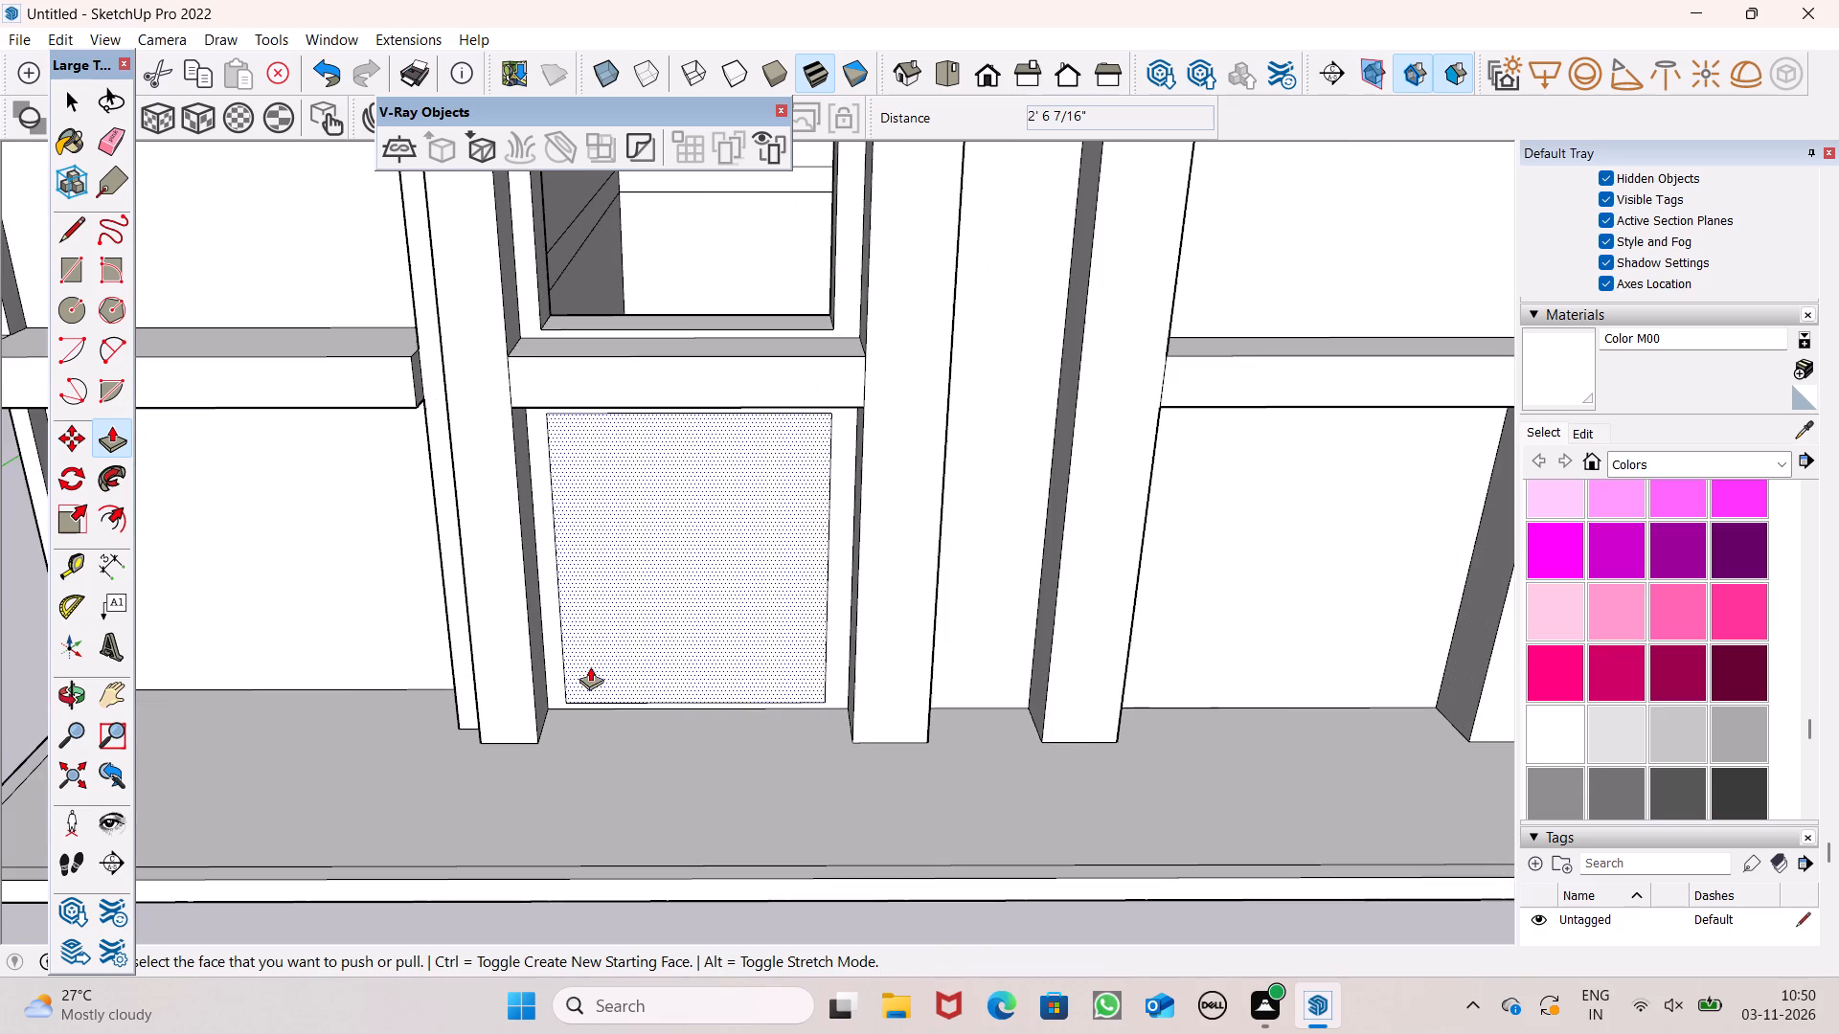
pyautogui.moveTo(597, 689); pyautogui.dragTo(663, 616)
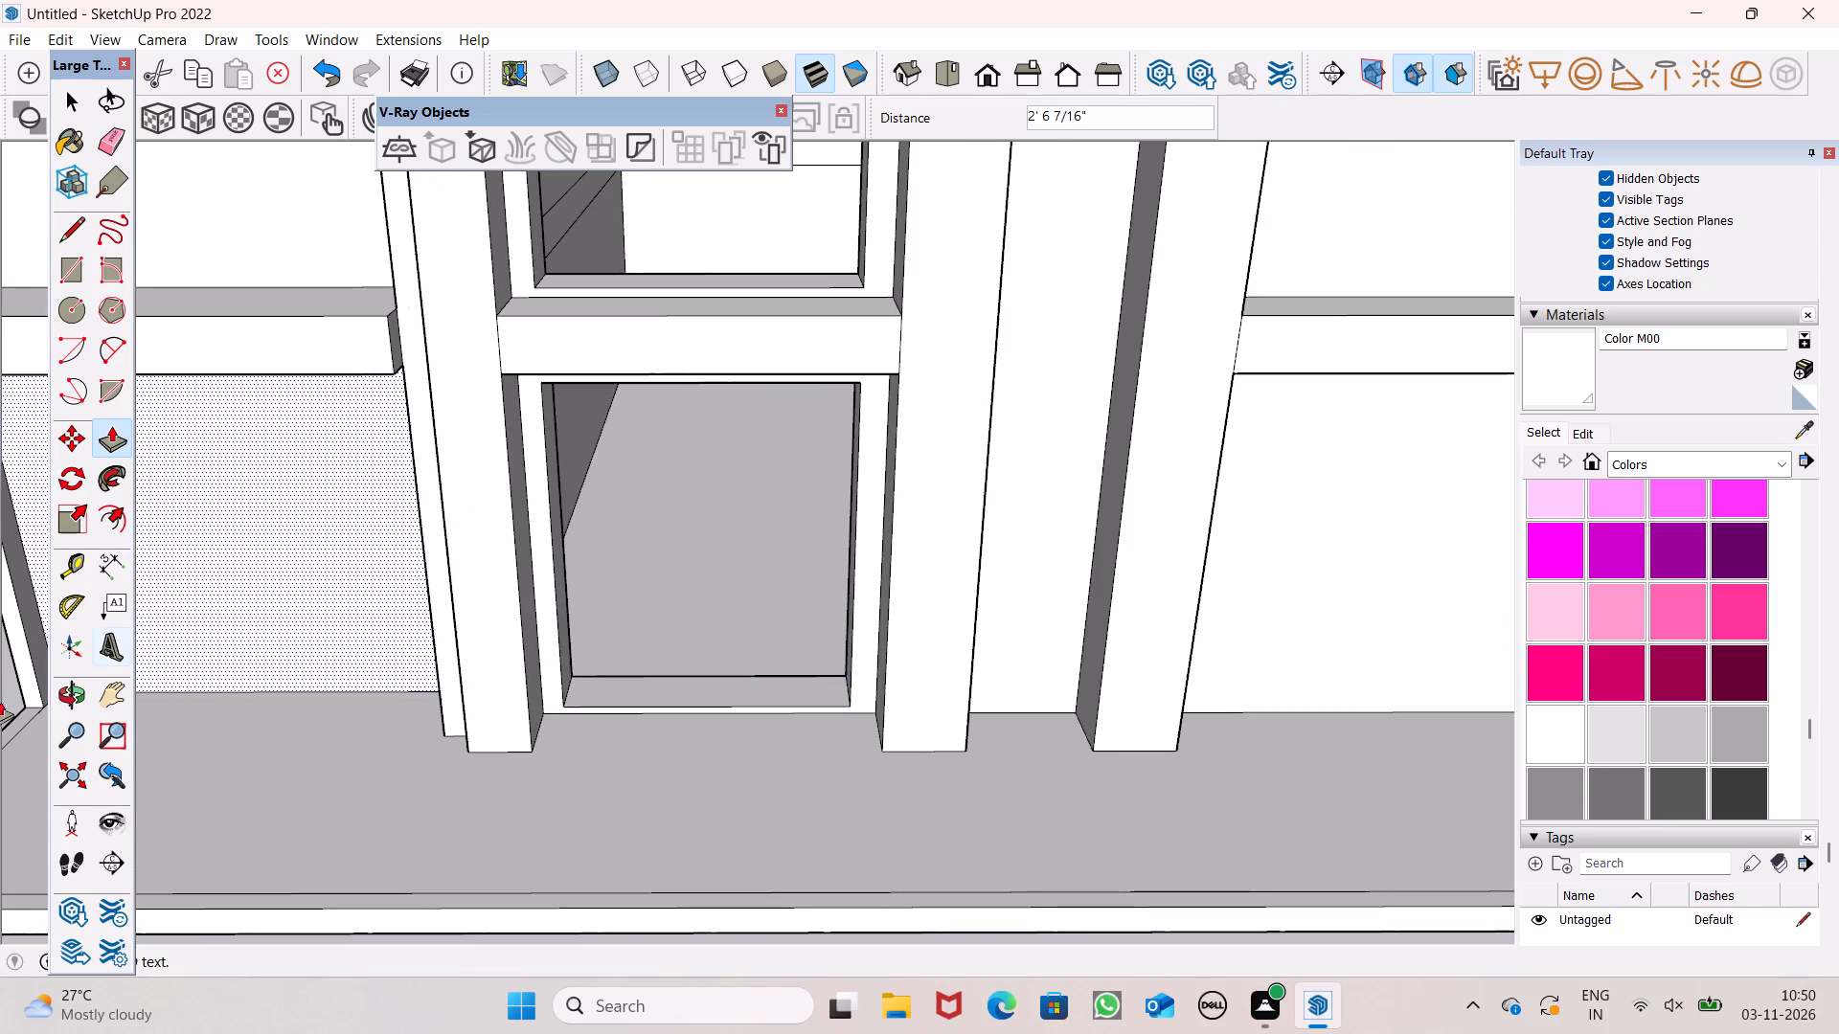
# Draw an inset rectangle about 14' 15/16" by 14' 15/16" on the right bay's top-level panel.
pyautogui.scroll(-9, 492, 801)
pyautogui.press('space')
pyautogui.scroll(-4, 465, 736)
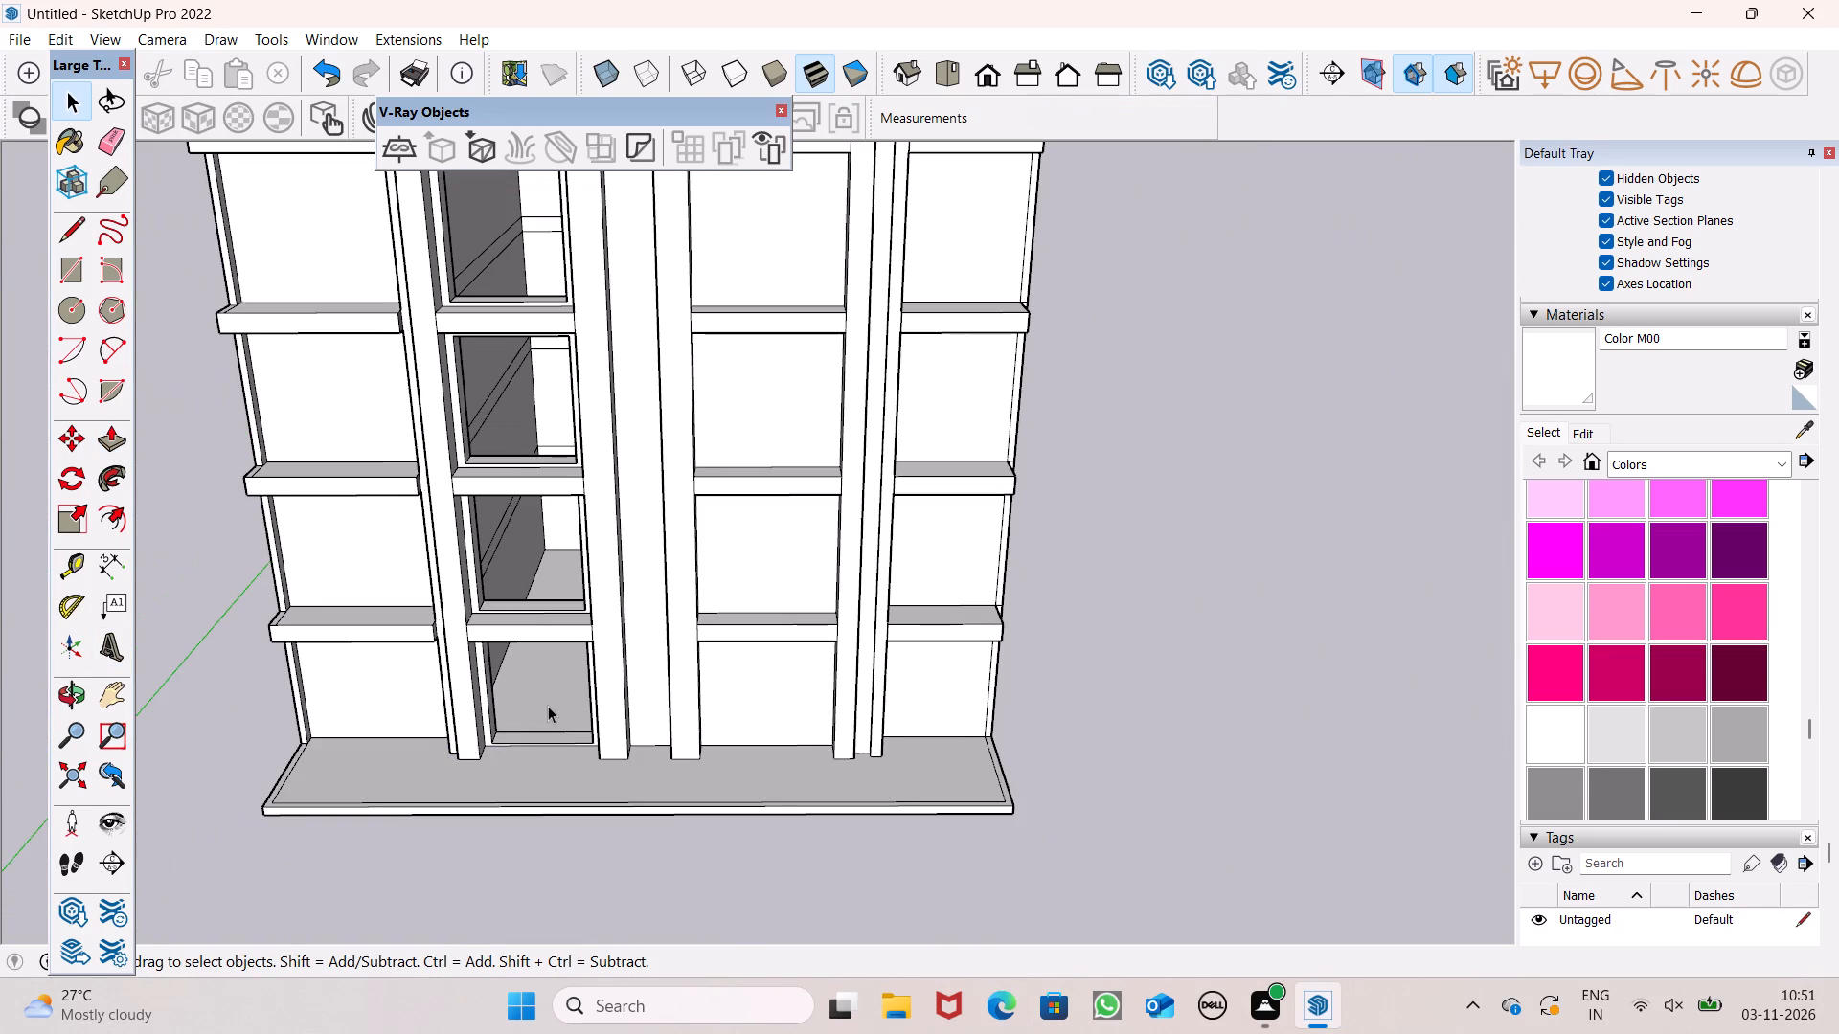
pyautogui.scroll(-5, 552, 703)
pyautogui.scroll(1, 519, 617)
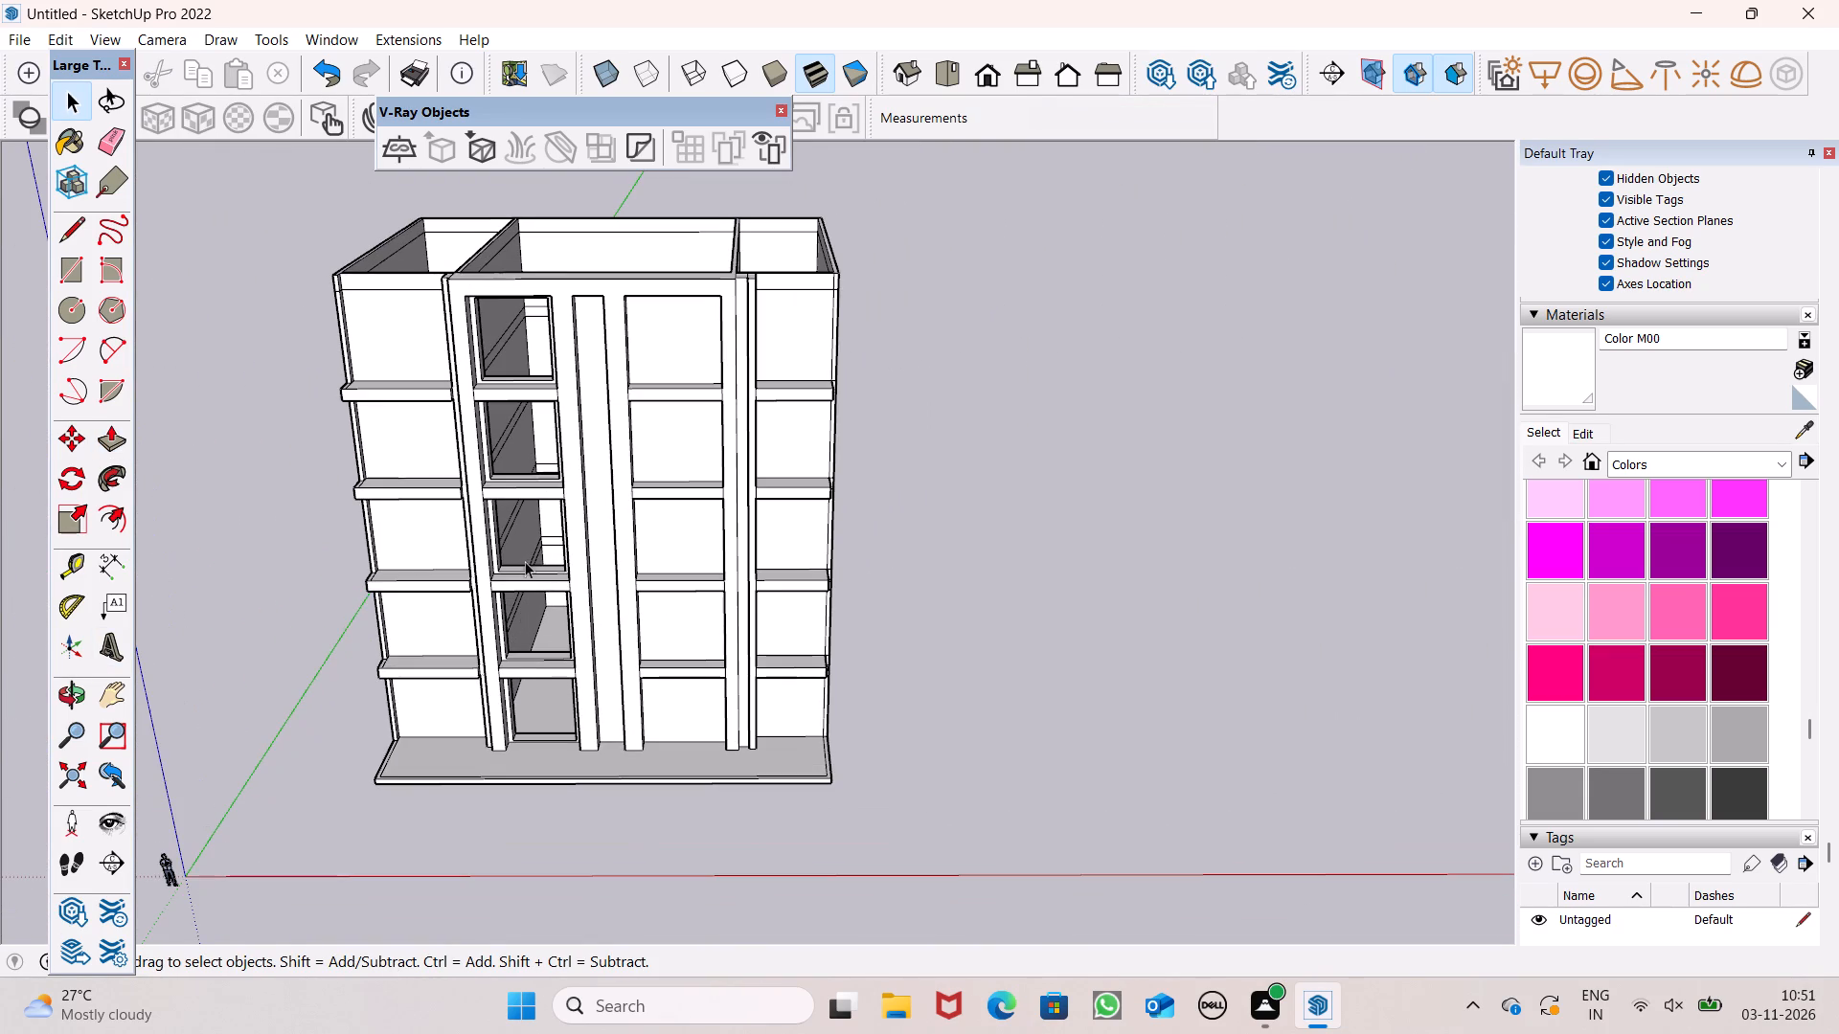
pyautogui.scroll(5, 793, 261)
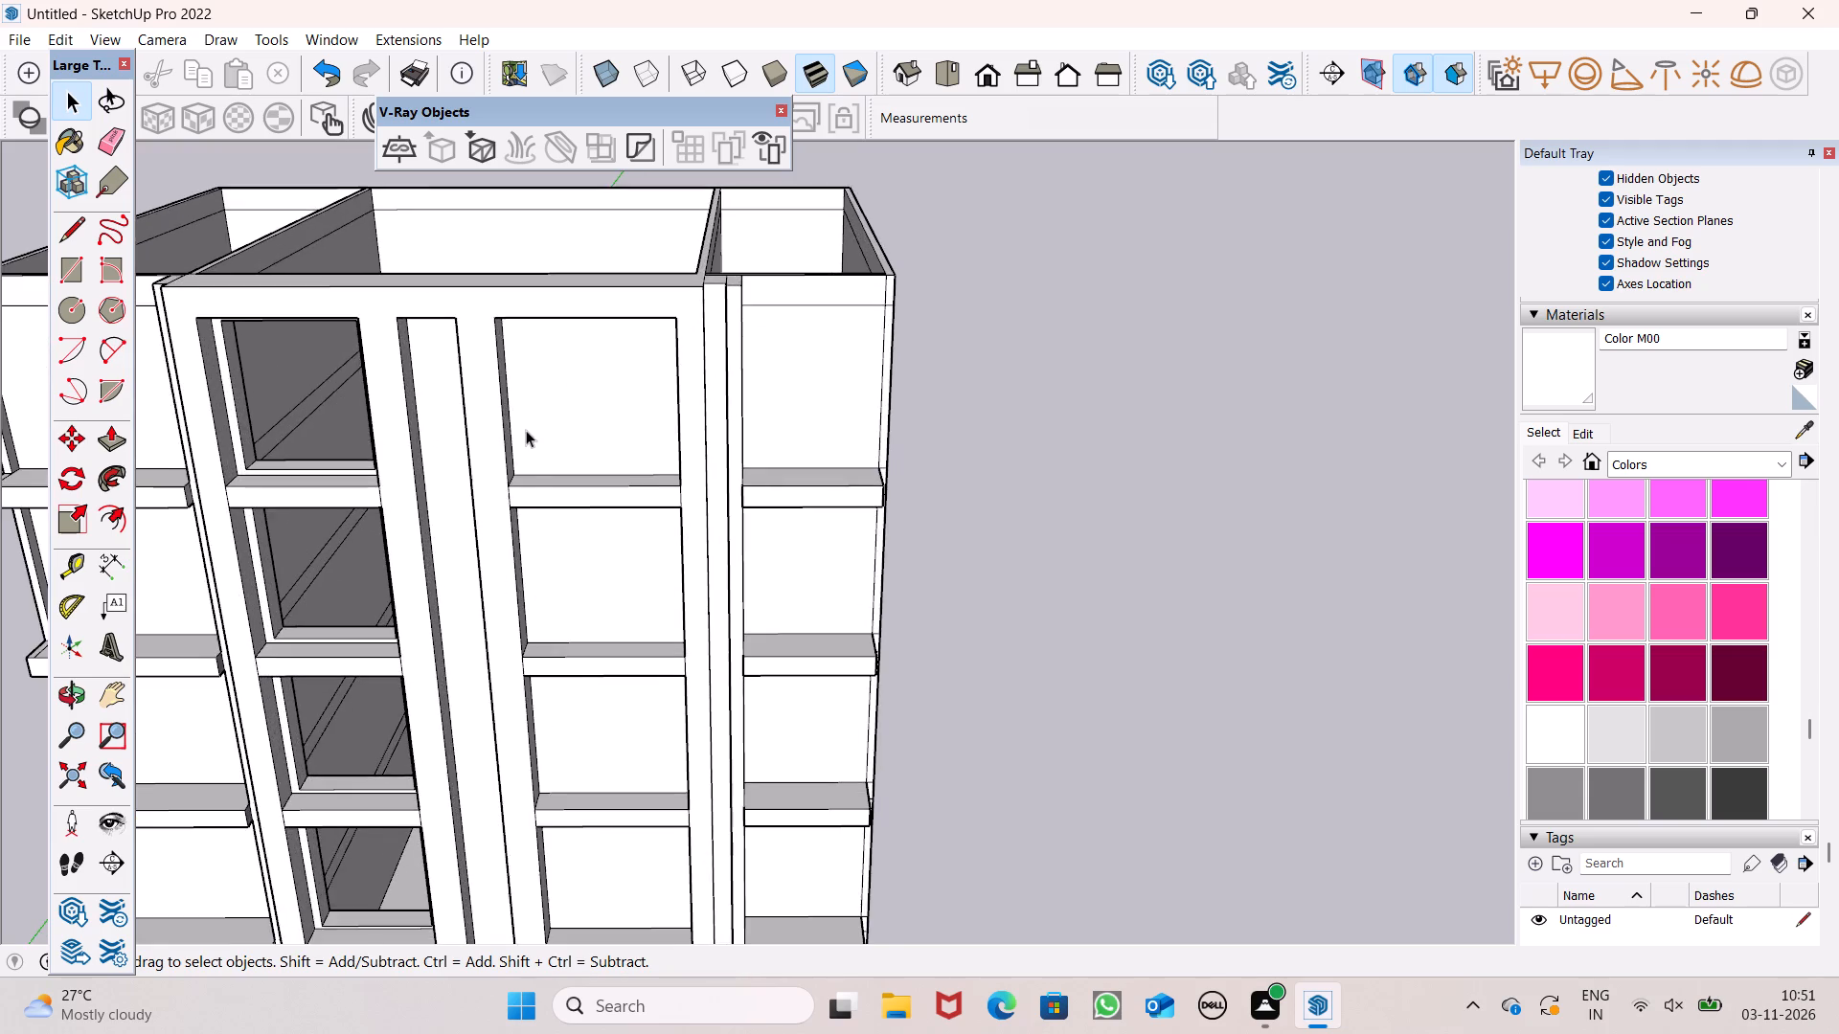
pyautogui.moveTo(534, 415); pyautogui.dragTo(609, 195, button='middle')
pyautogui.scroll(1, 609, 195)
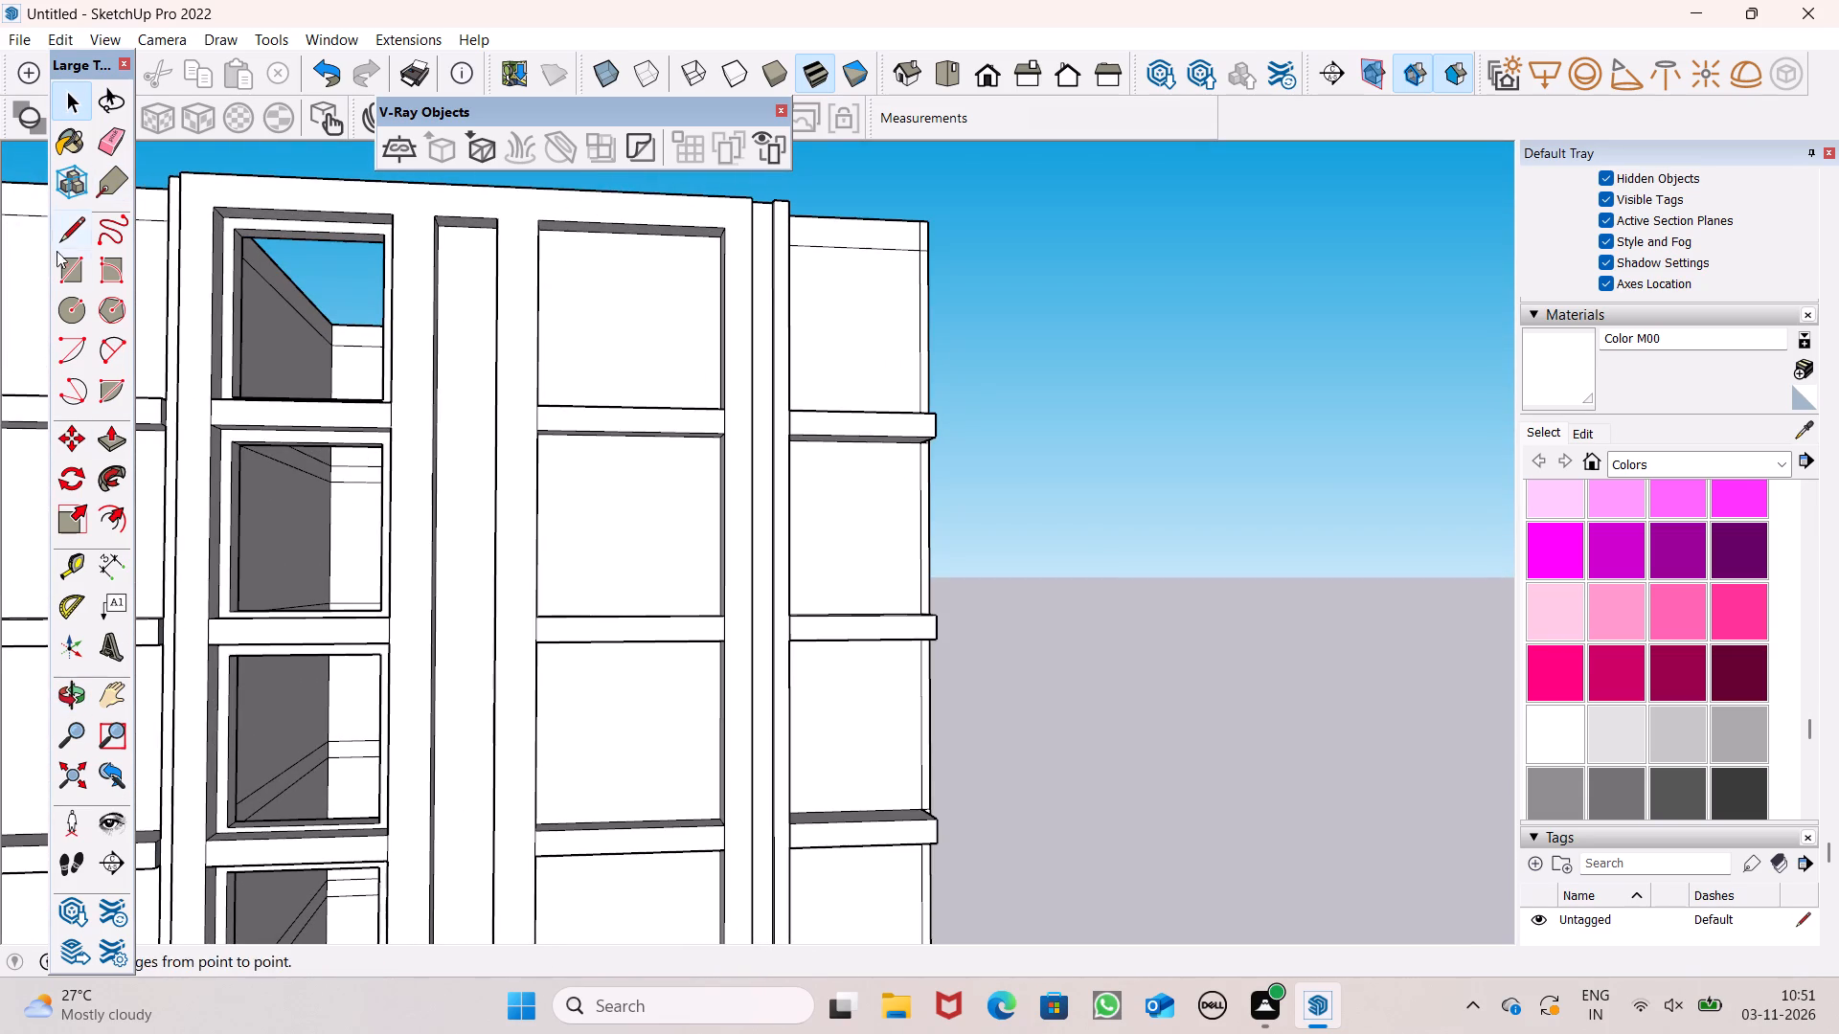
pyautogui.click(79, 275)
pyautogui.scroll(-2, 678, 281)
pyautogui.moveTo(715, 344); pyautogui.dragTo(627, 421, button='middle')
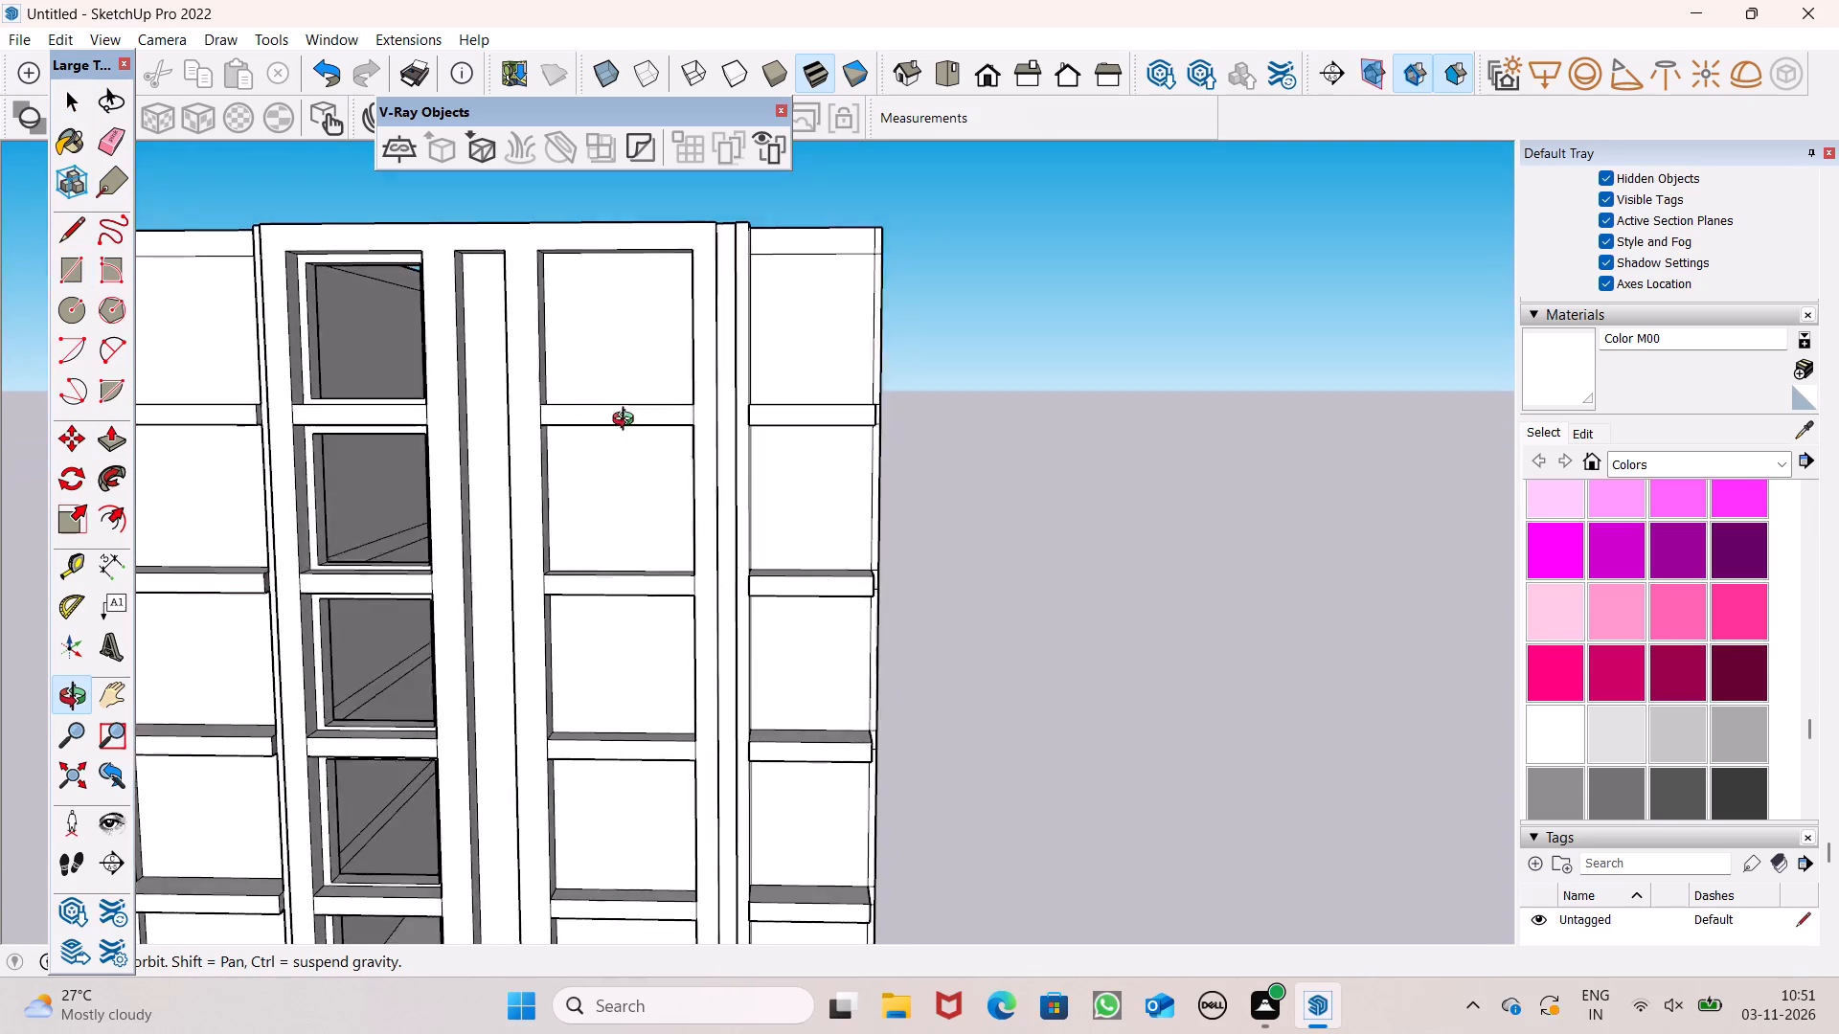
pyautogui.moveTo(627, 421); pyautogui.dragTo(646, 439, button='middle')
pyautogui.scroll(-3, 1010, 415)
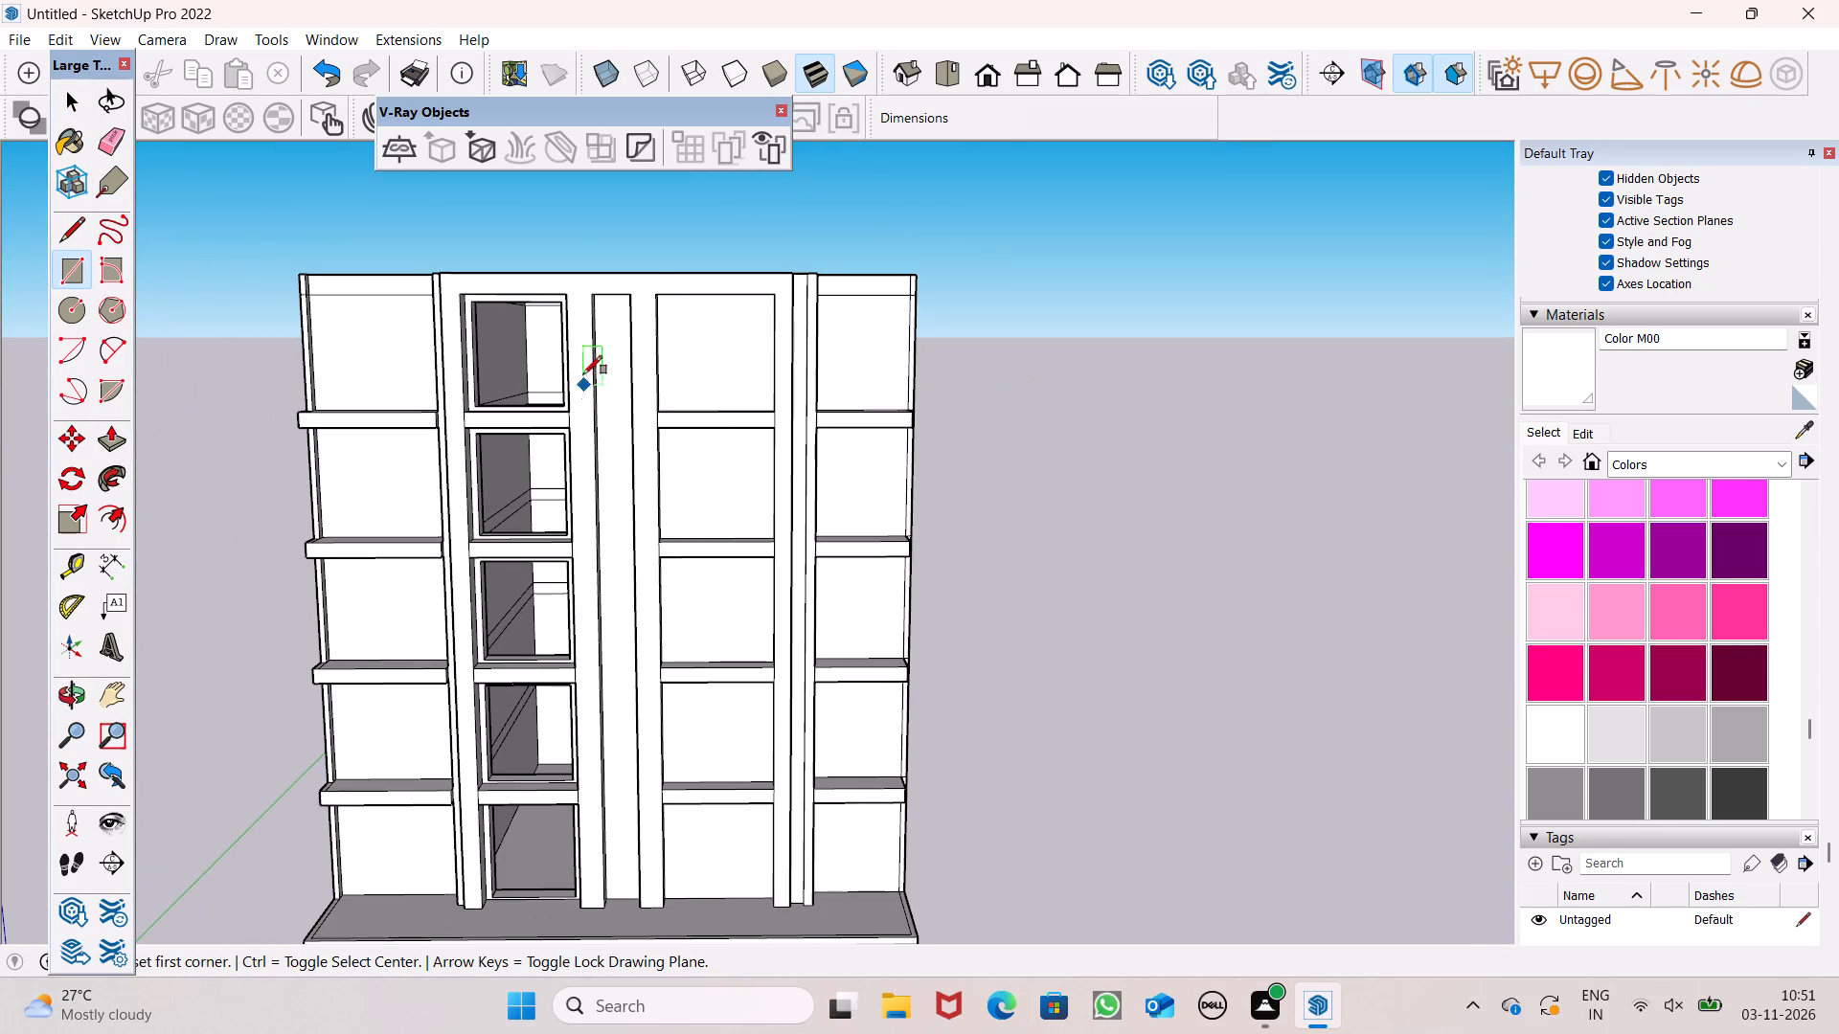
pyautogui.scroll(6, 623, 330)
pyautogui.moveTo(925, 441); pyautogui.dragTo(876, 461, button='middle')
pyautogui.scroll(7, 832, 430)
pyautogui.scroll(-6, 1370, 606)
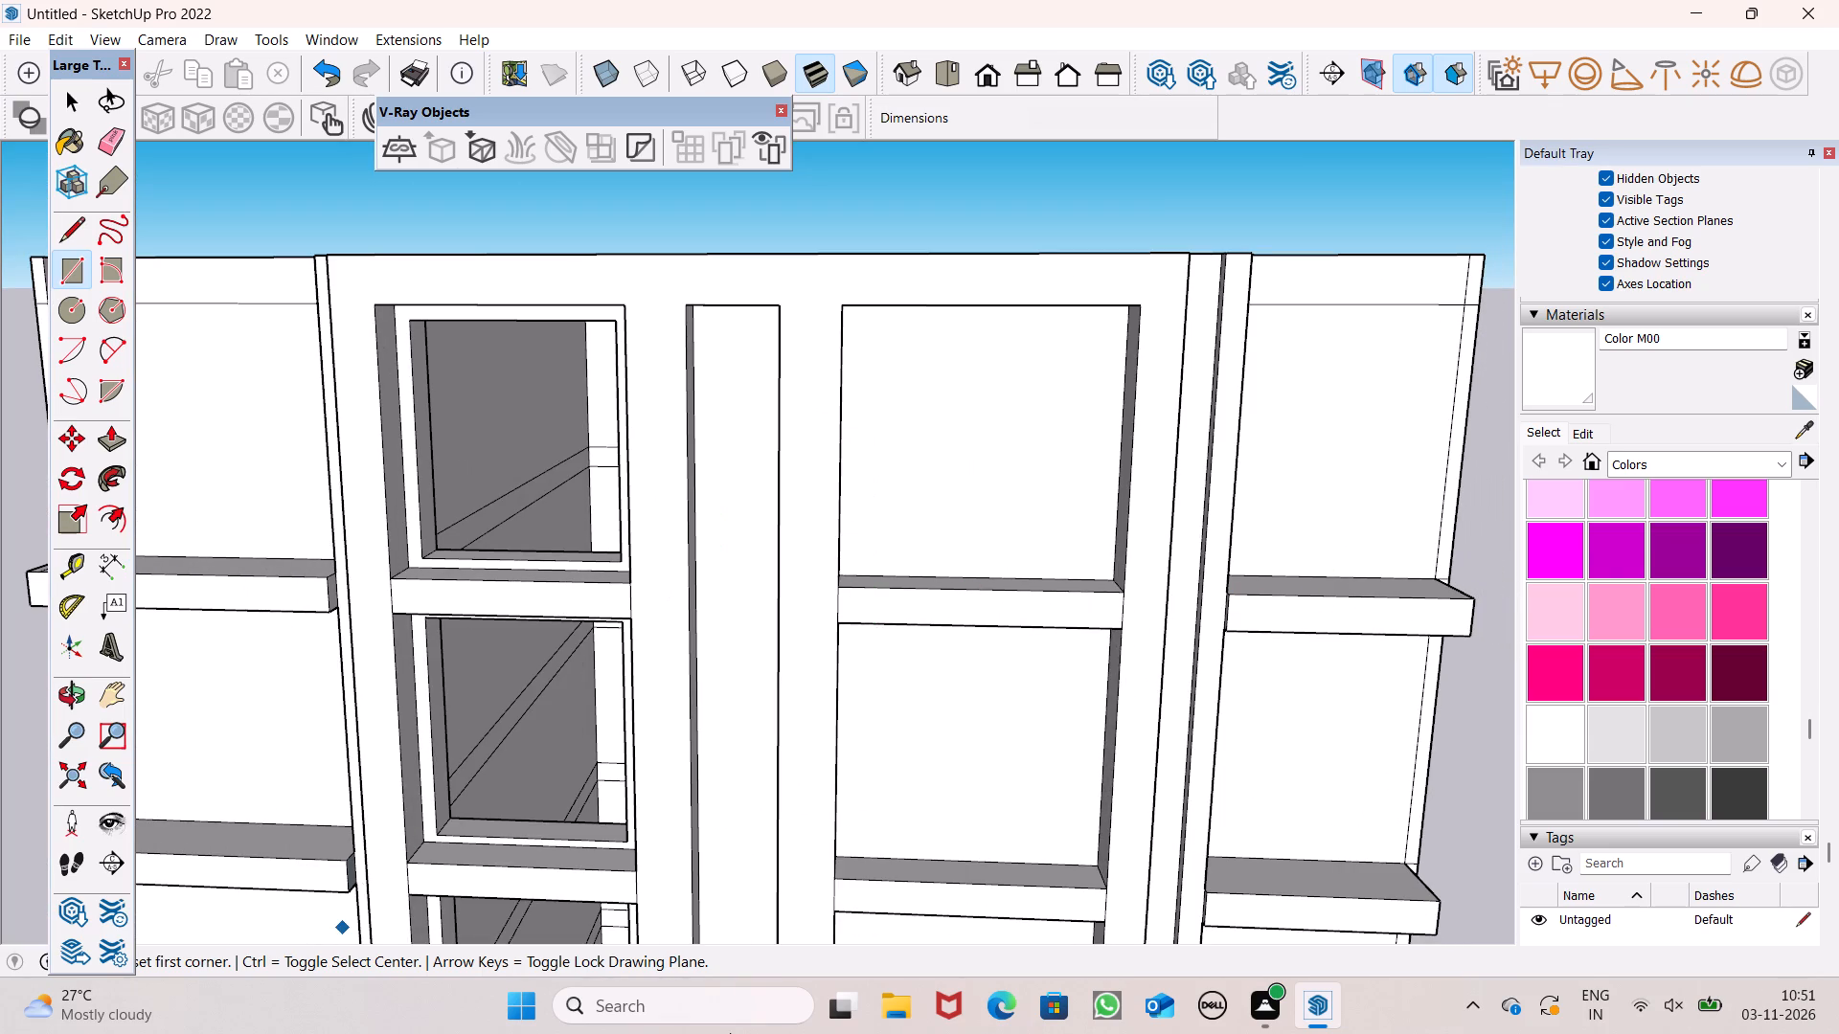
pyautogui.rightClick(730, 1033)
pyautogui.rightClick(730, 1033)
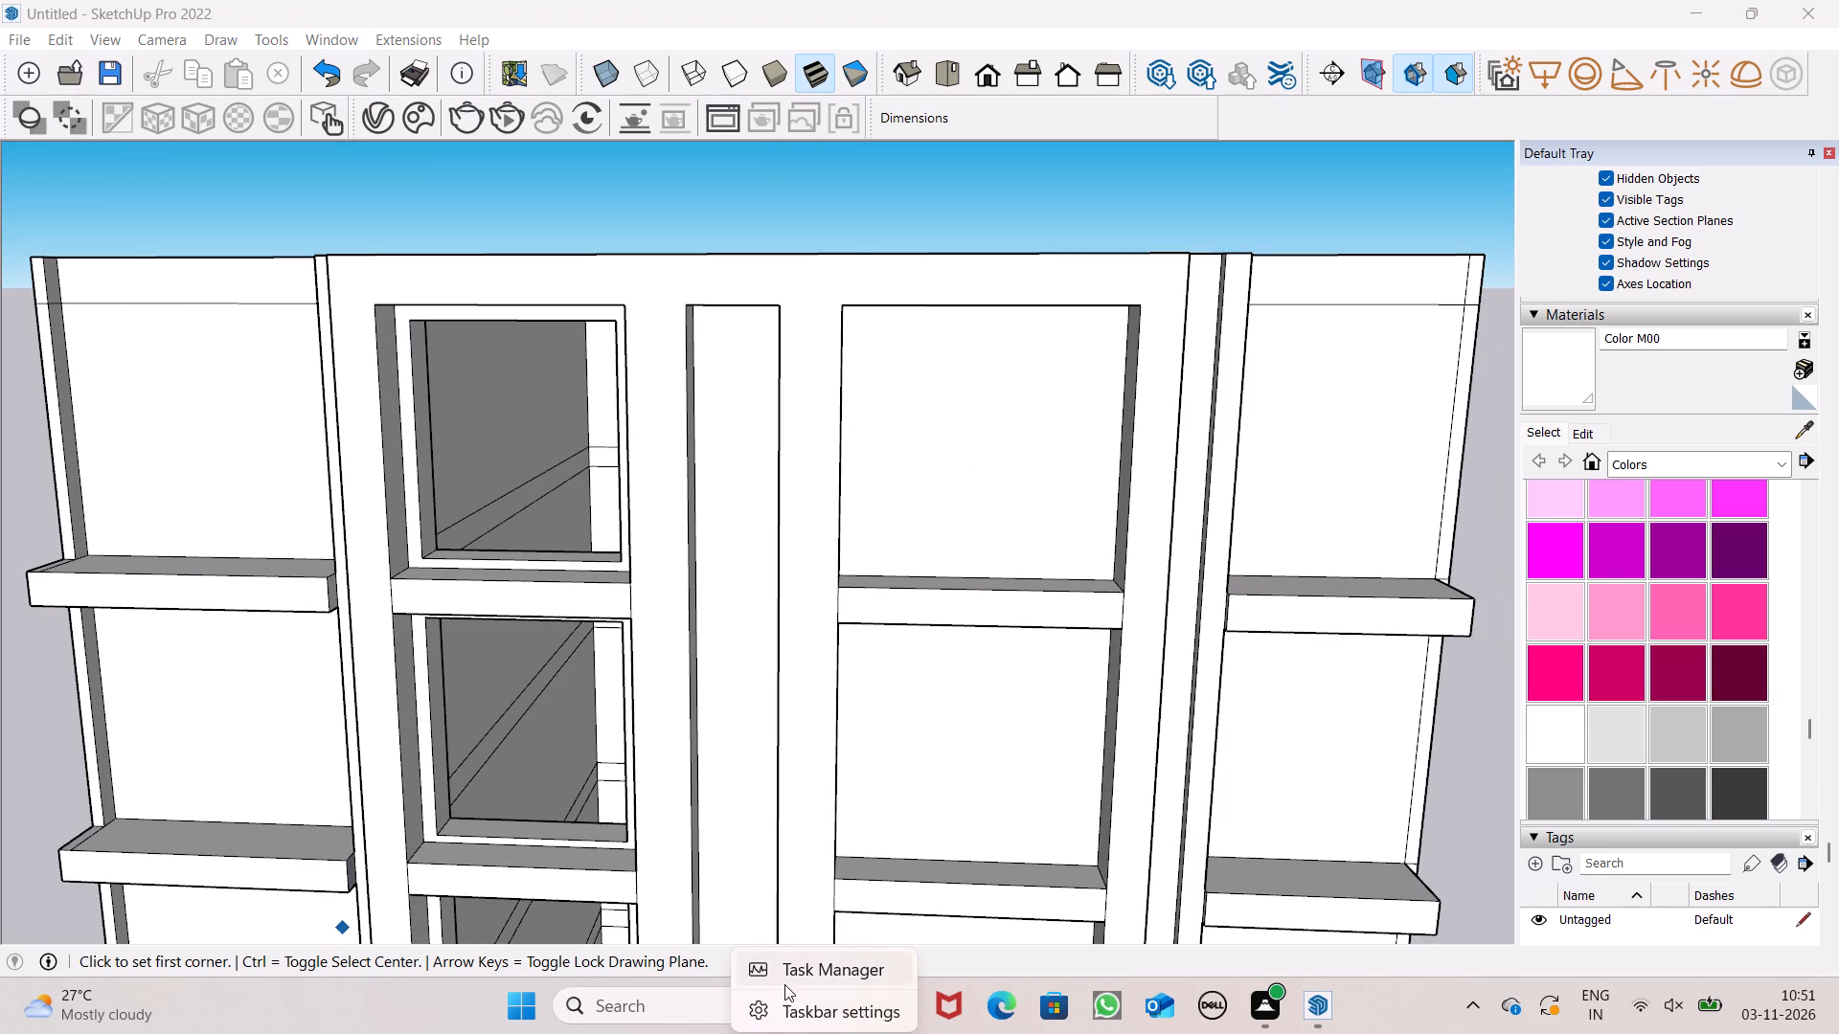
pyautogui.scroll(-4, 765, 337)
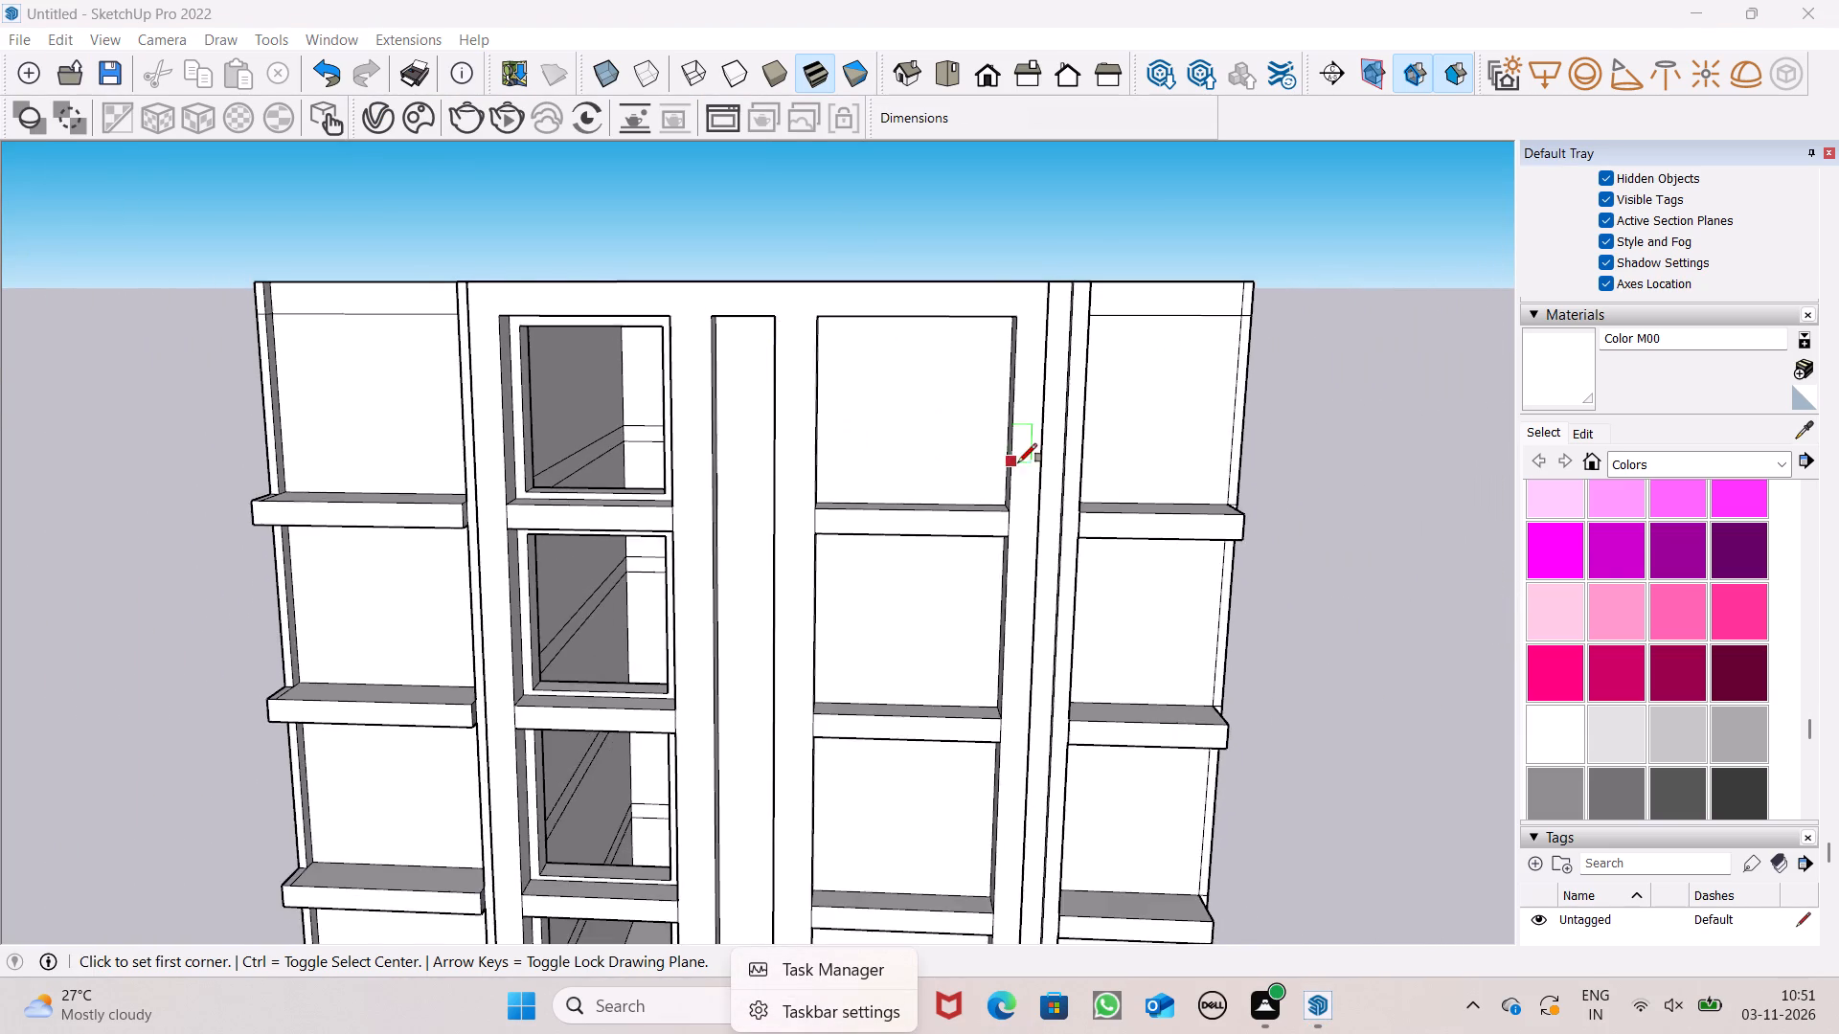
pyautogui.moveTo(1018, 461); pyautogui.dragTo(995, 405, button='middle')
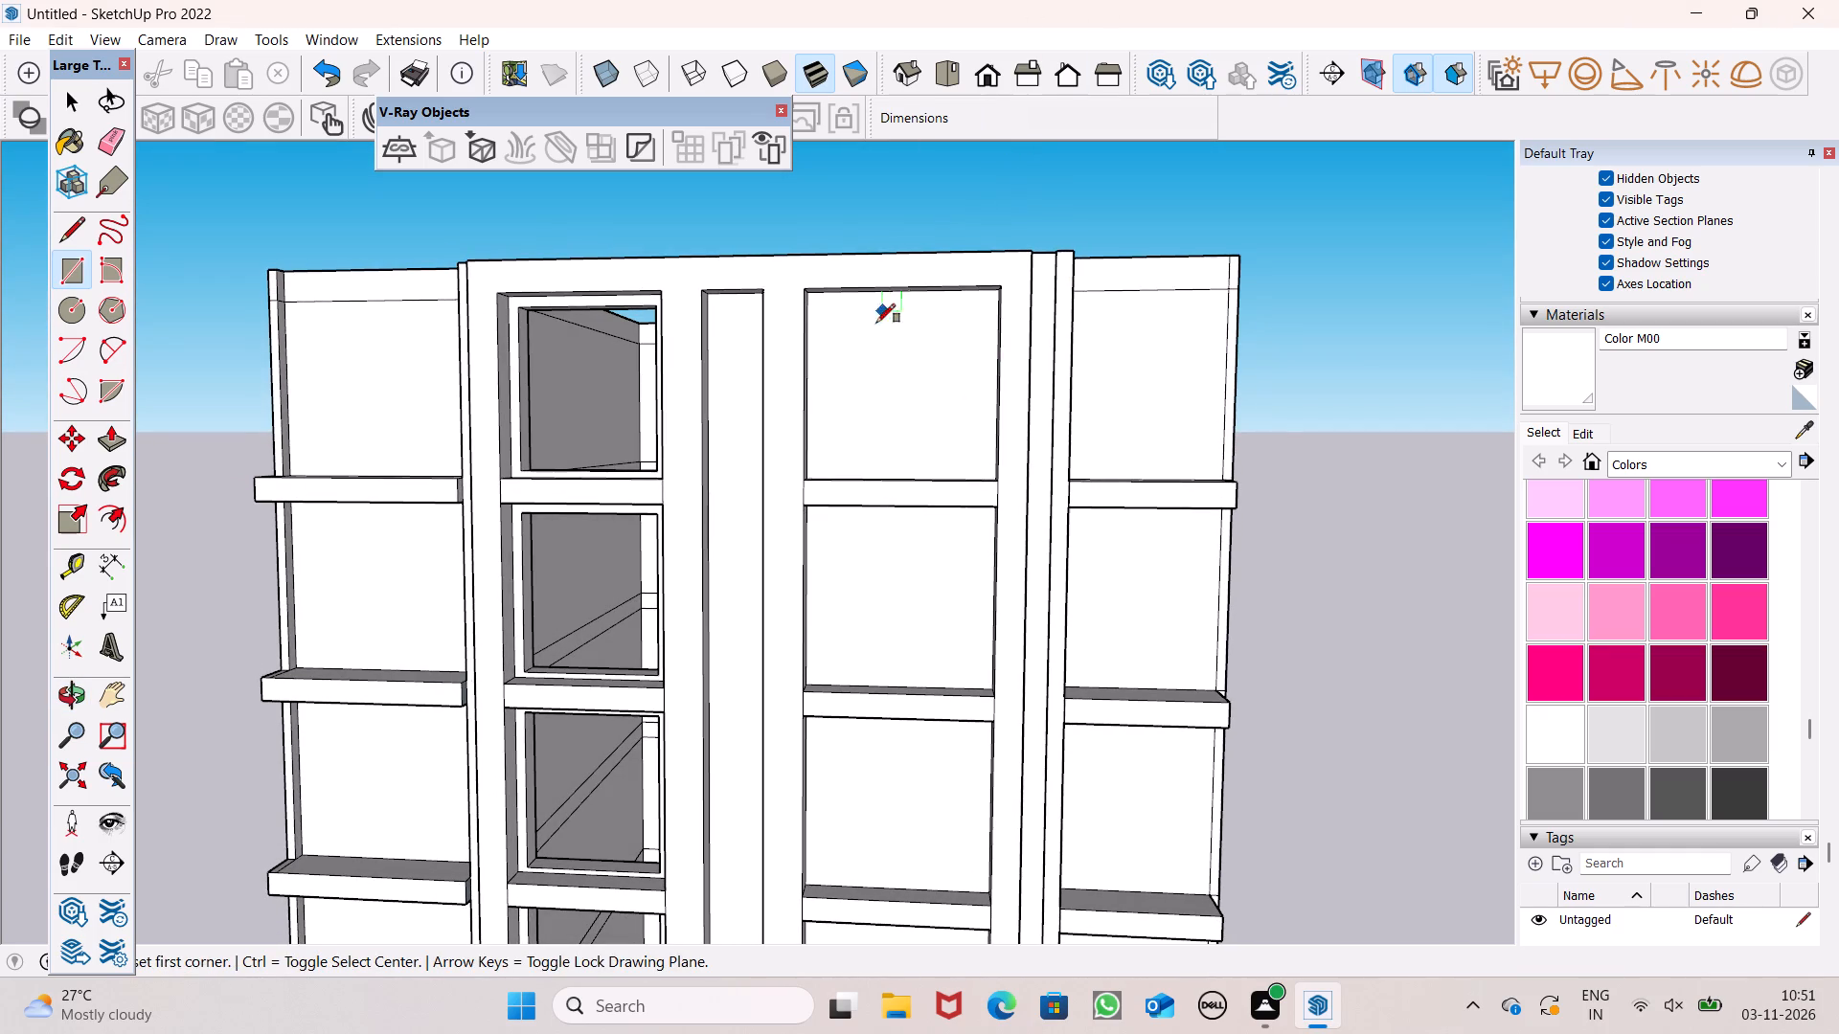
pyautogui.scroll(6, 874, 327)
pyautogui.scroll(-2, 777, 421)
pyautogui.moveTo(864, 448); pyautogui.dragTo(897, 428, button='middle')
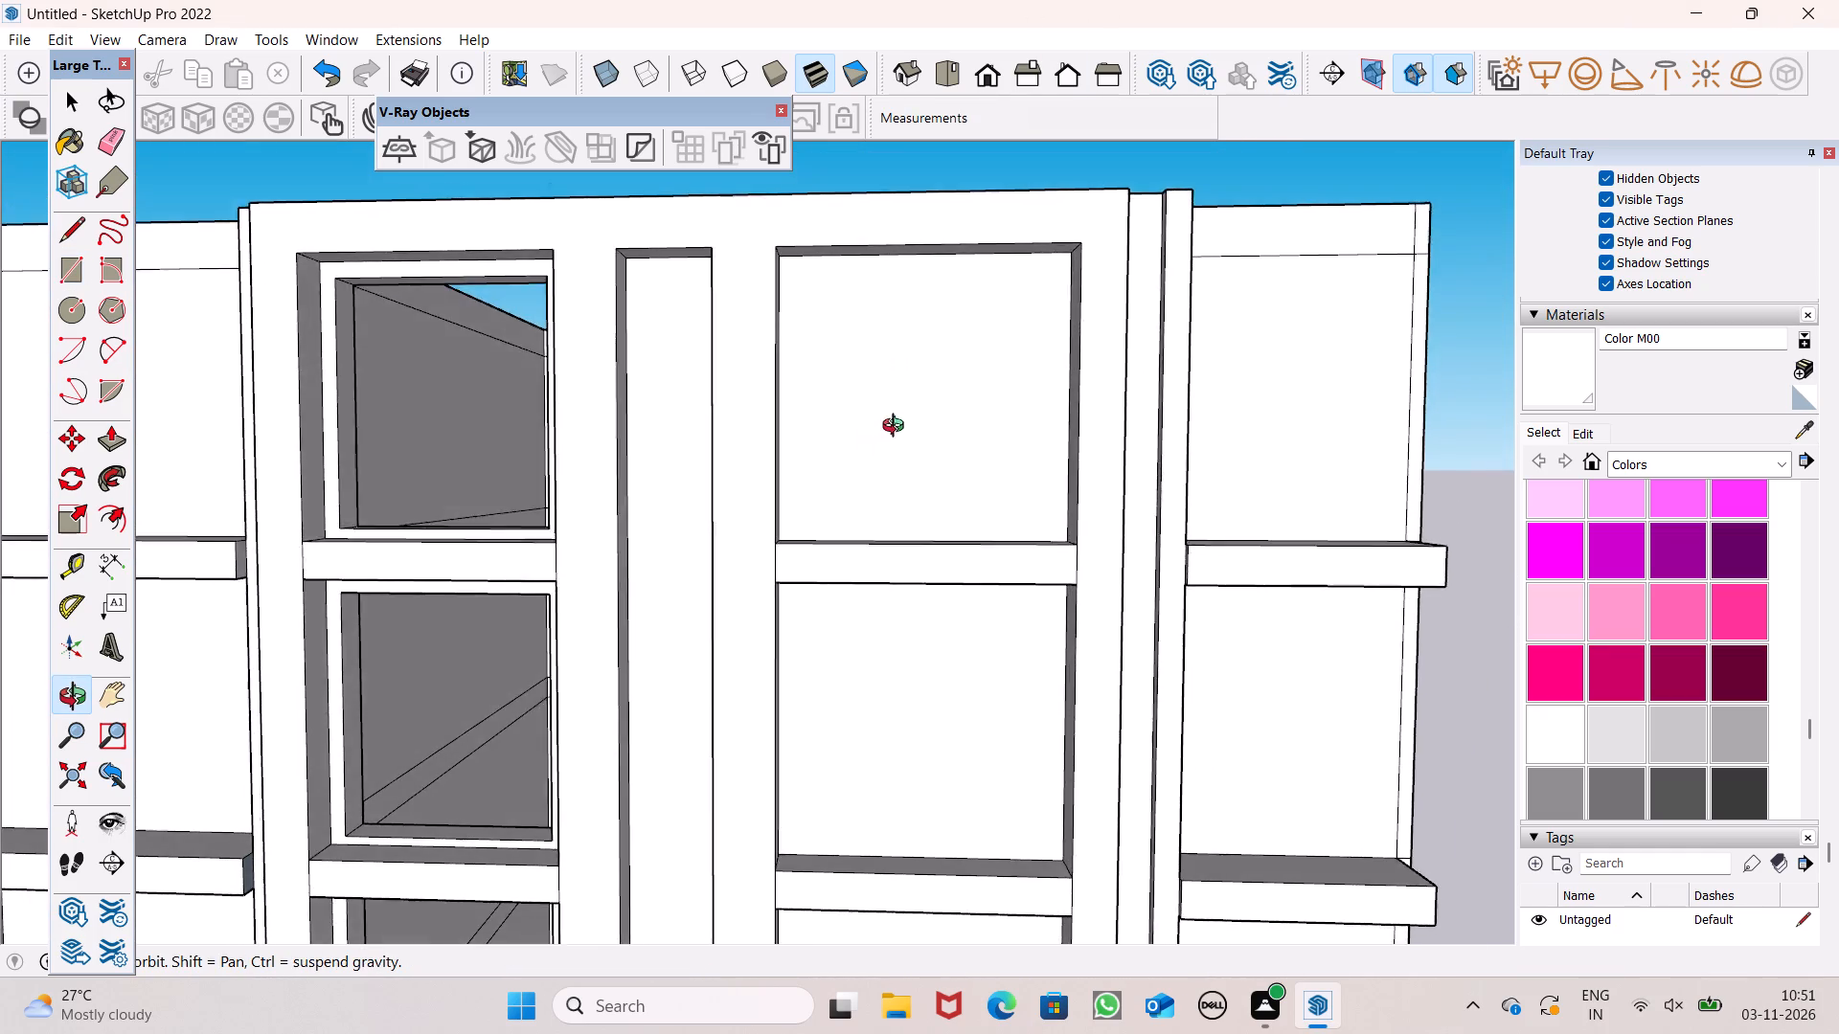
pyautogui.moveTo(897, 428); pyautogui.dragTo(894, 415, button='middle')
pyautogui.scroll(4, 856, 363)
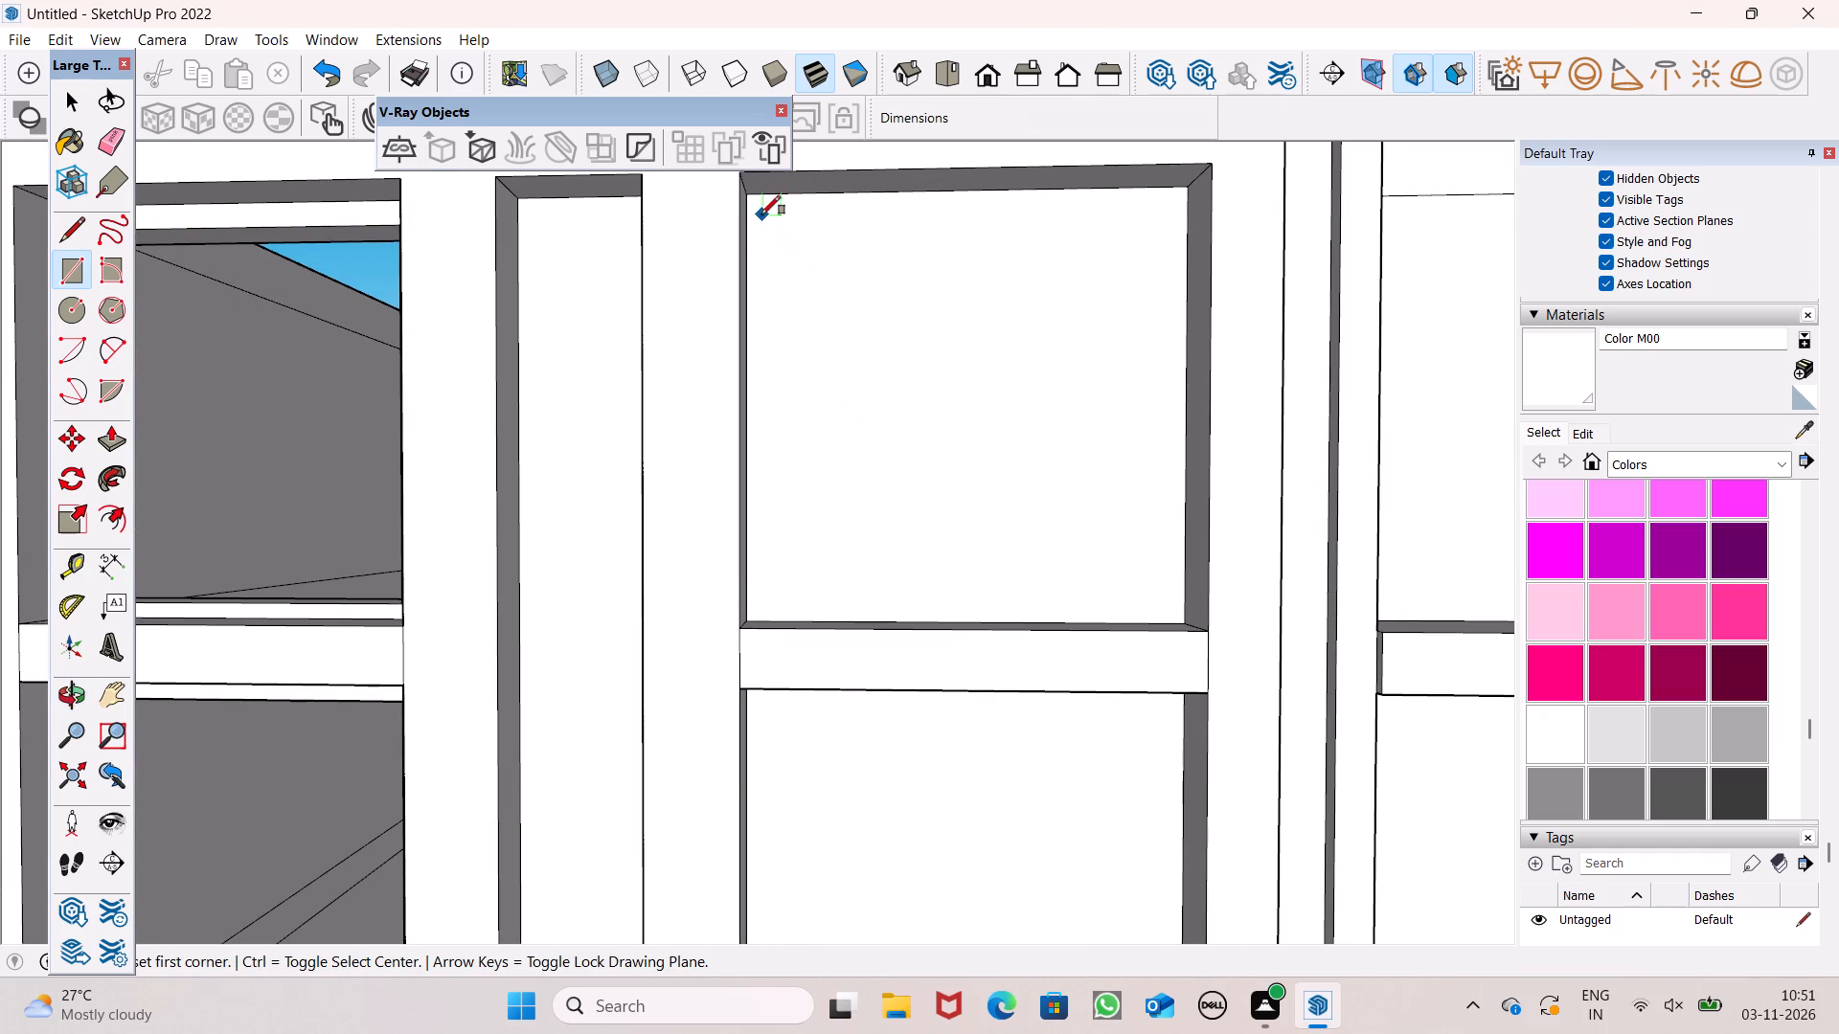
pyautogui.click(761, 213)
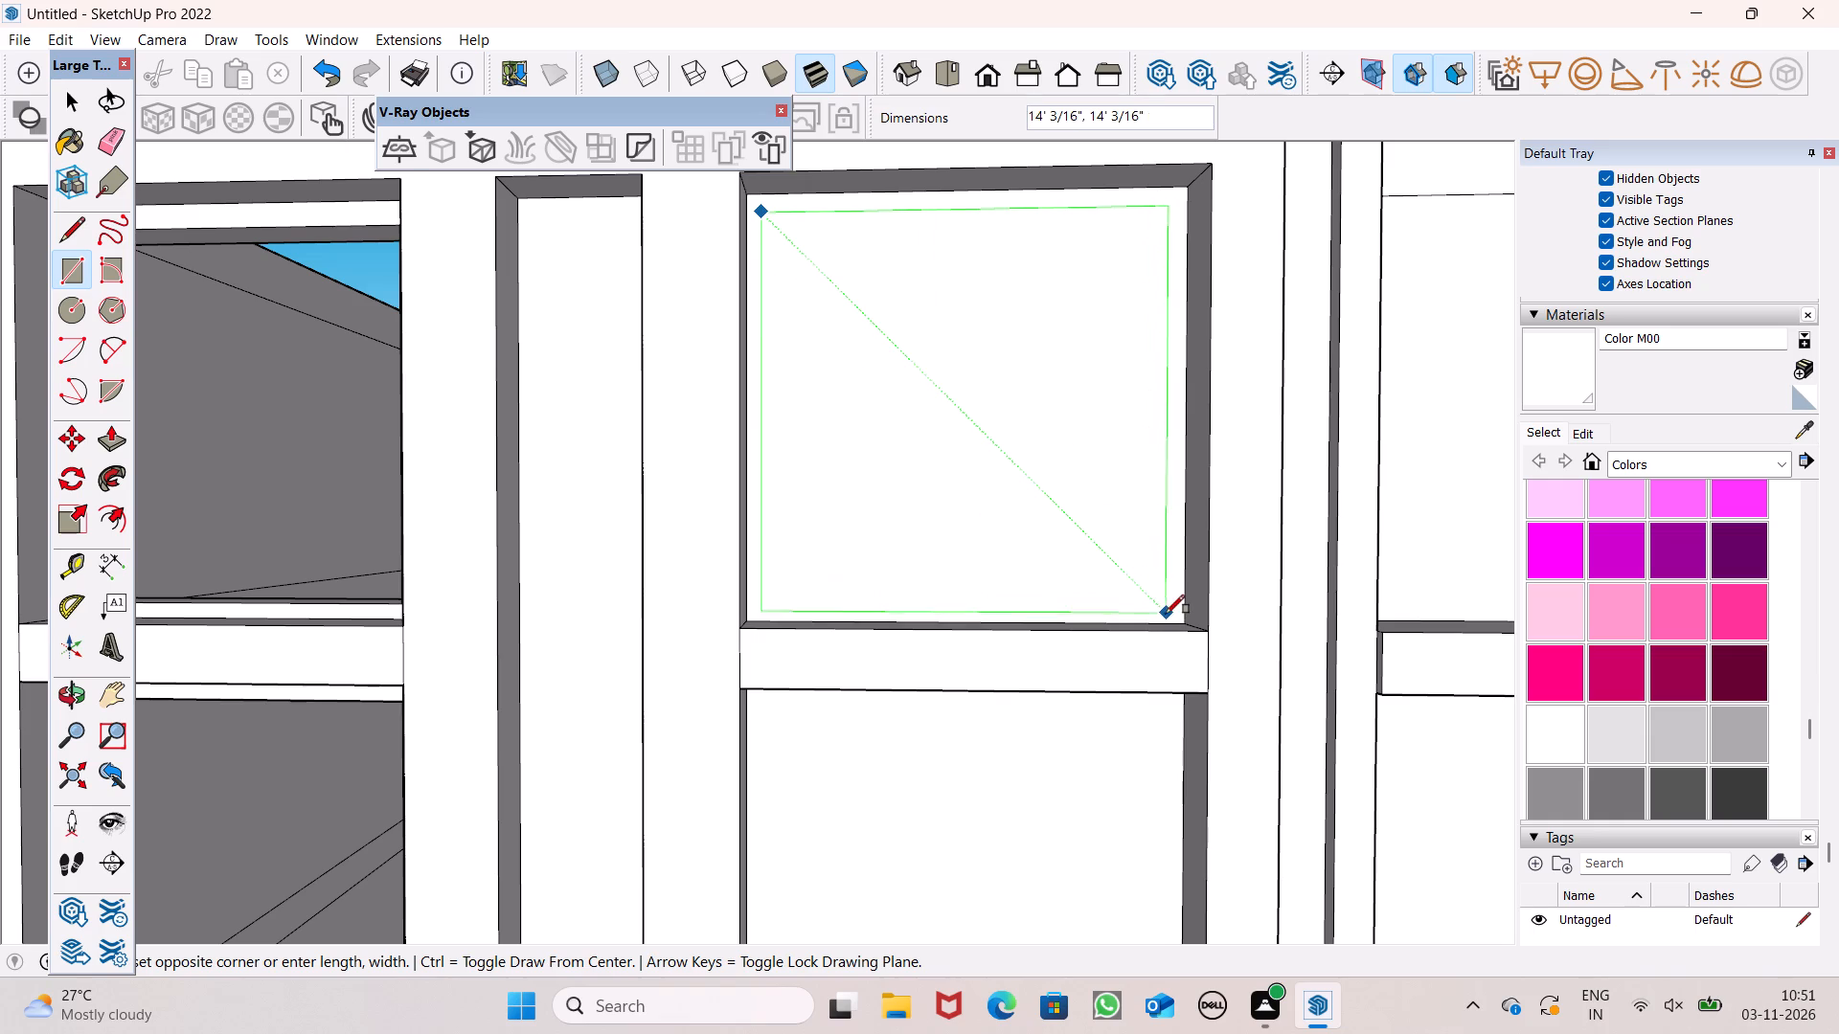
pyautogui.moveTo(1167, 617); pyautogui.dragTo(1166, 664, button='middle')
pyautogui.scroll(3, 1162, 658)
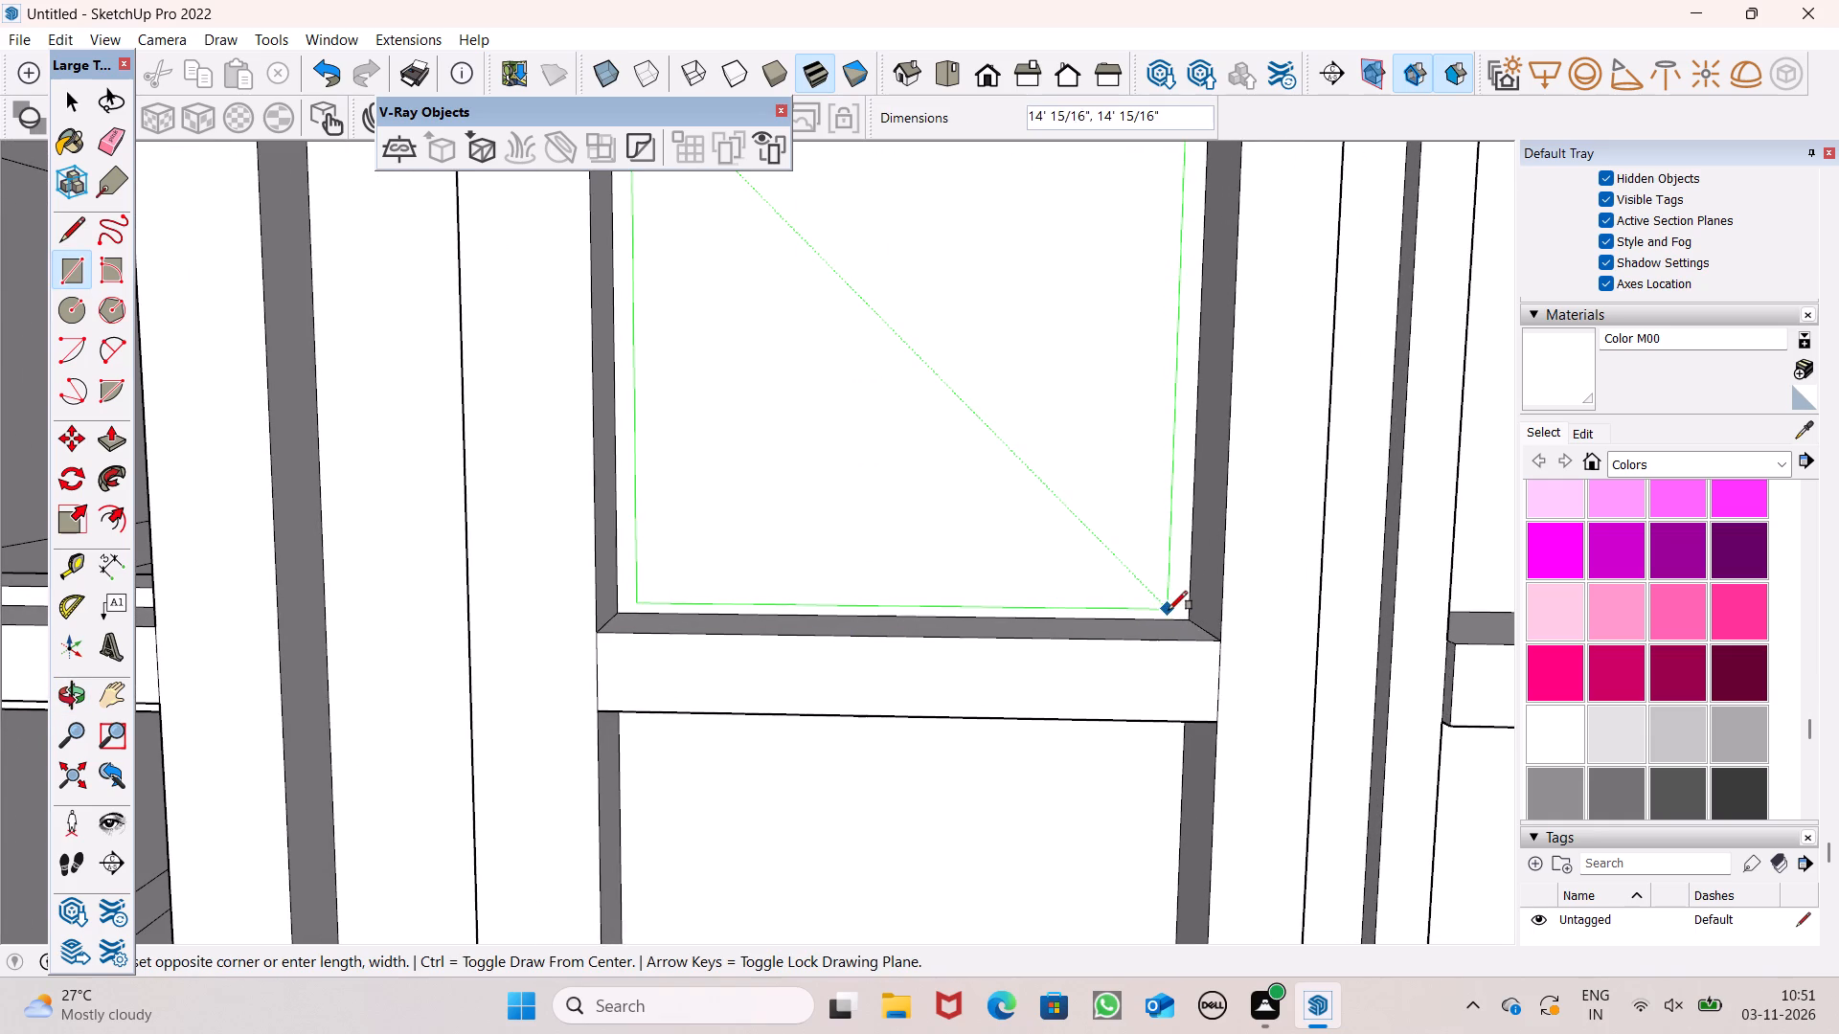
pyautogui.click(1169, 610)
pyautogui.scroll(-5, 934, 568)
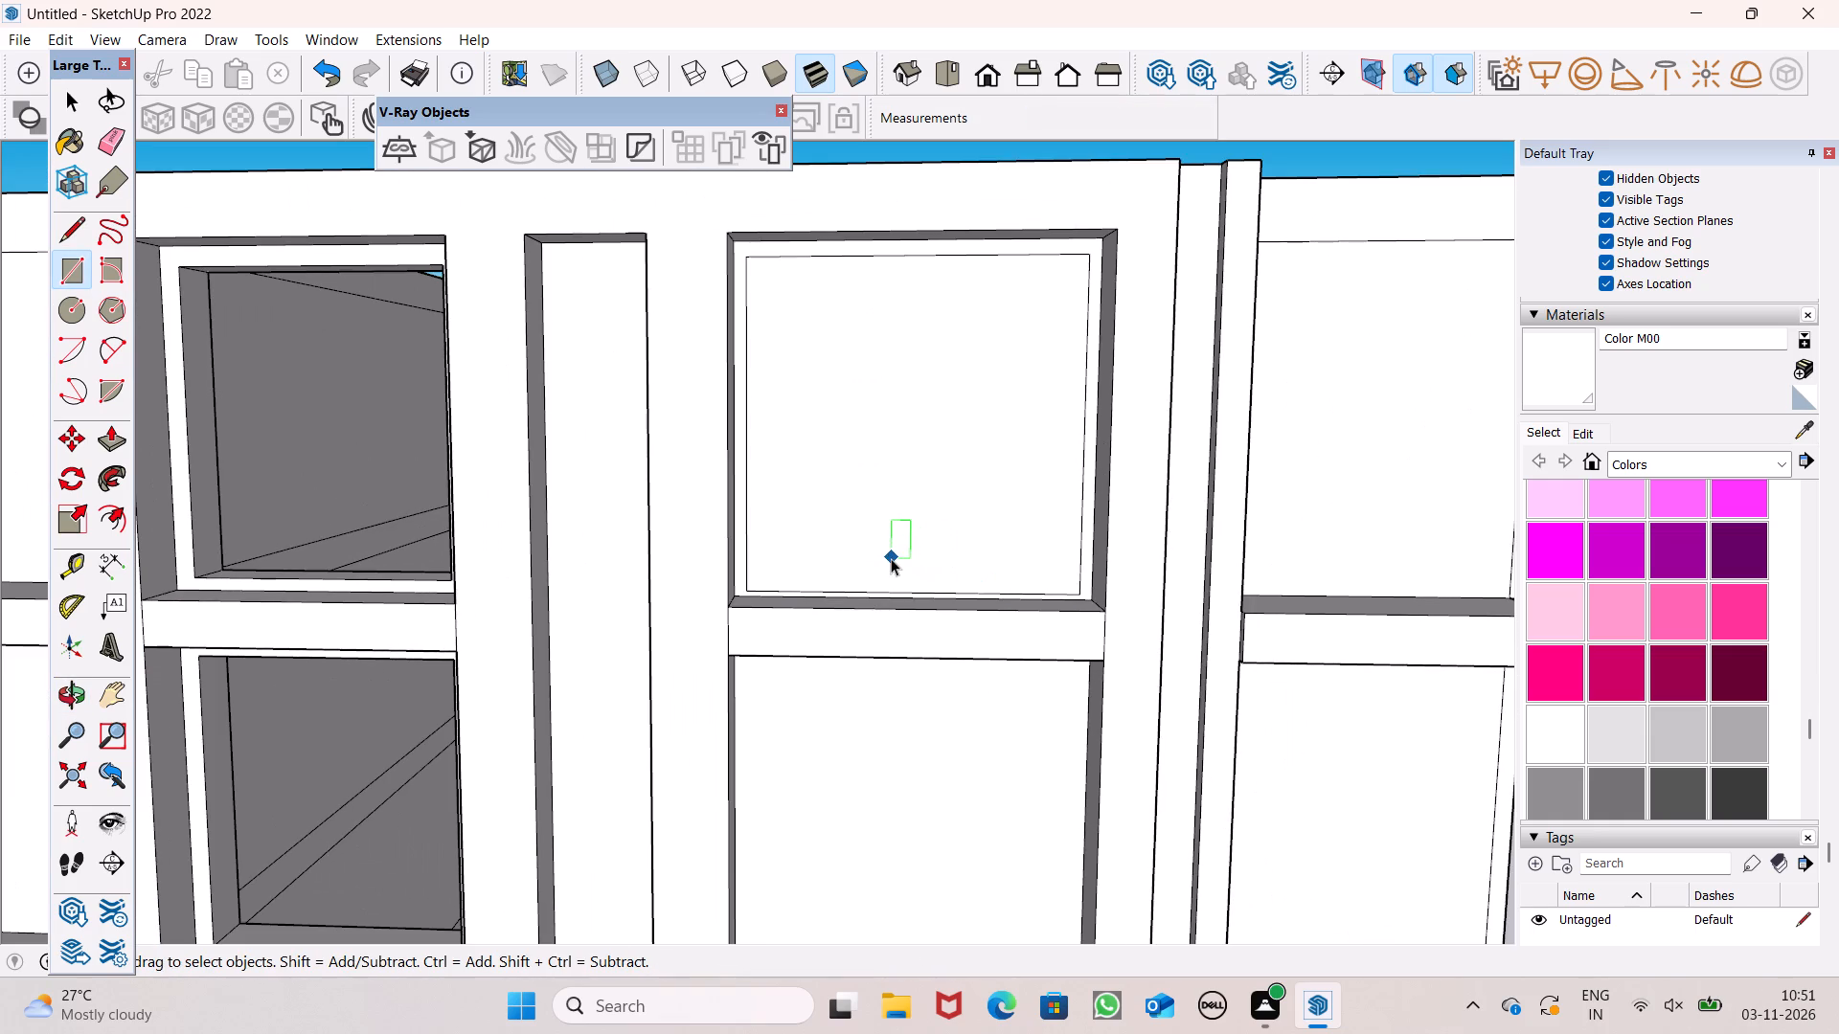
# Copy the right bay's top-level inset rectangle with its face down onto the second and third panels from the top.
pyautogui.press('space')
pyautogui.scroll(-6, 890, 557)
pyautogui.doubleClick(899, 535)
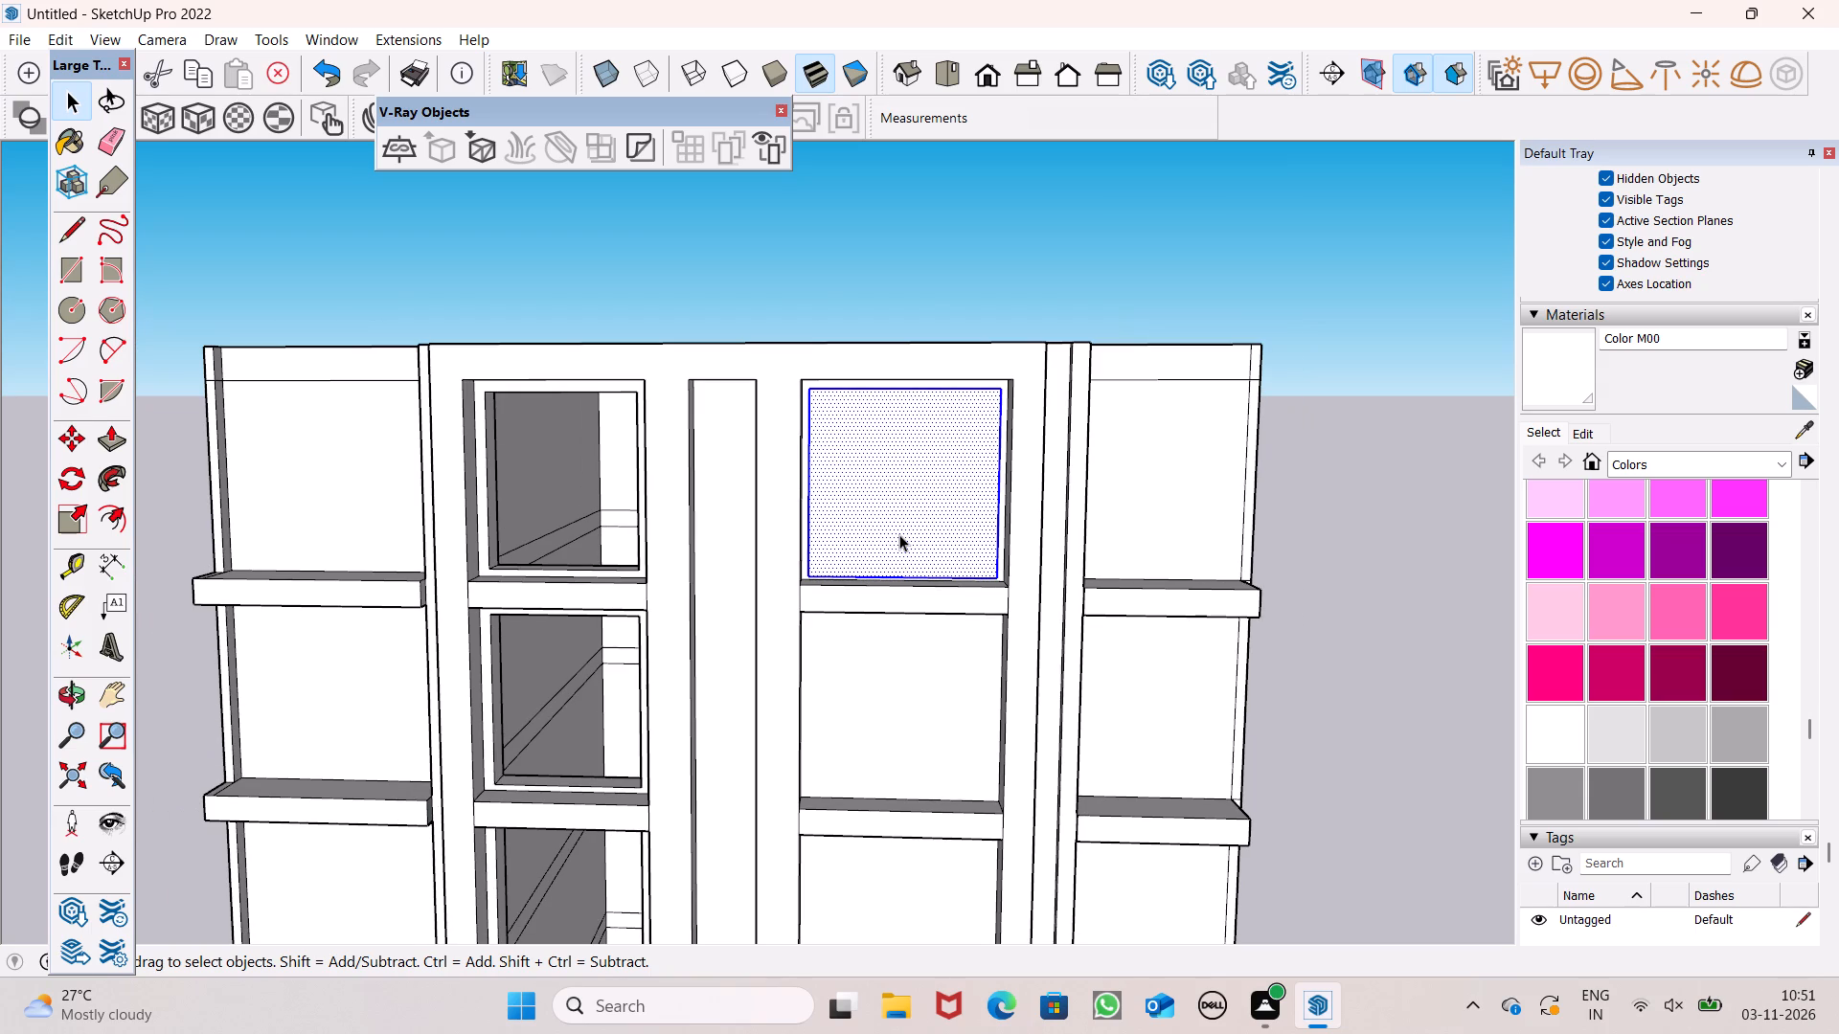
pyautogui.press('m')
pyautogui.press('Return')
pyautogui.scroll(-5, 952, 471)
pyautogui.scroll(7, 932, 720)
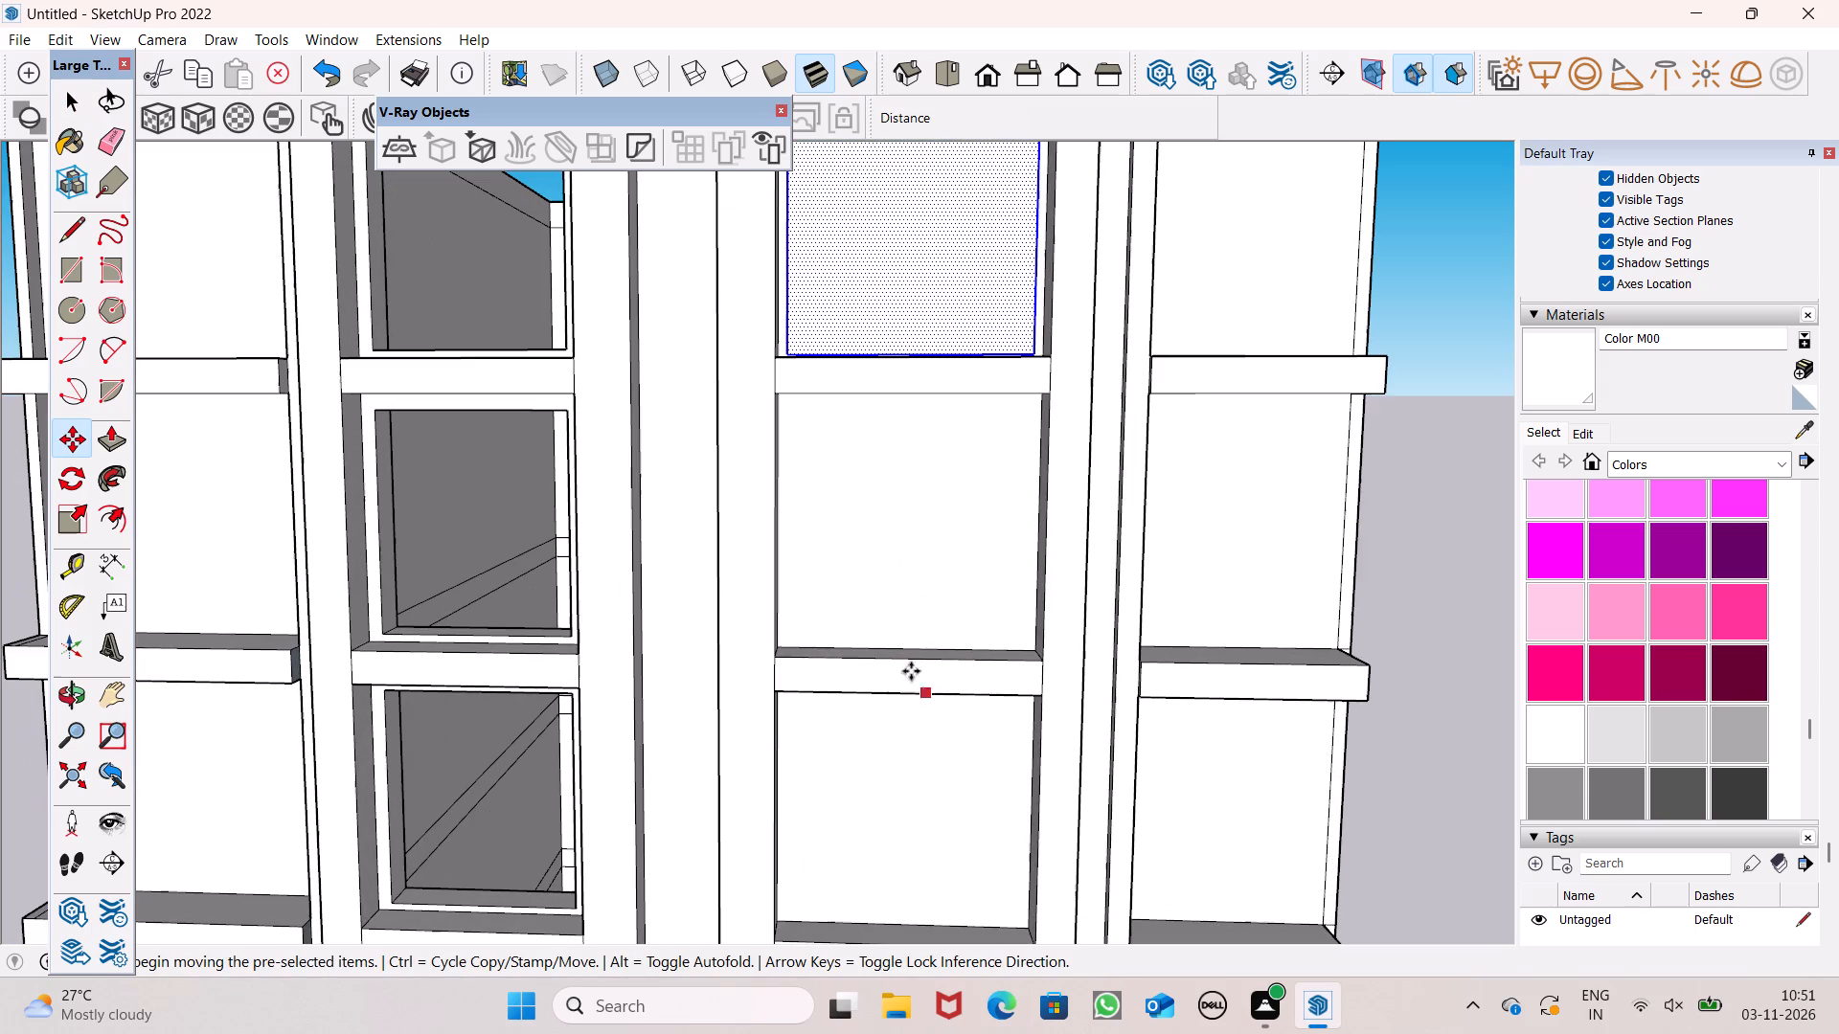
pyautogui.scroll(-3, 911, 408)
pyautogui.scroll(4, 935, 617)
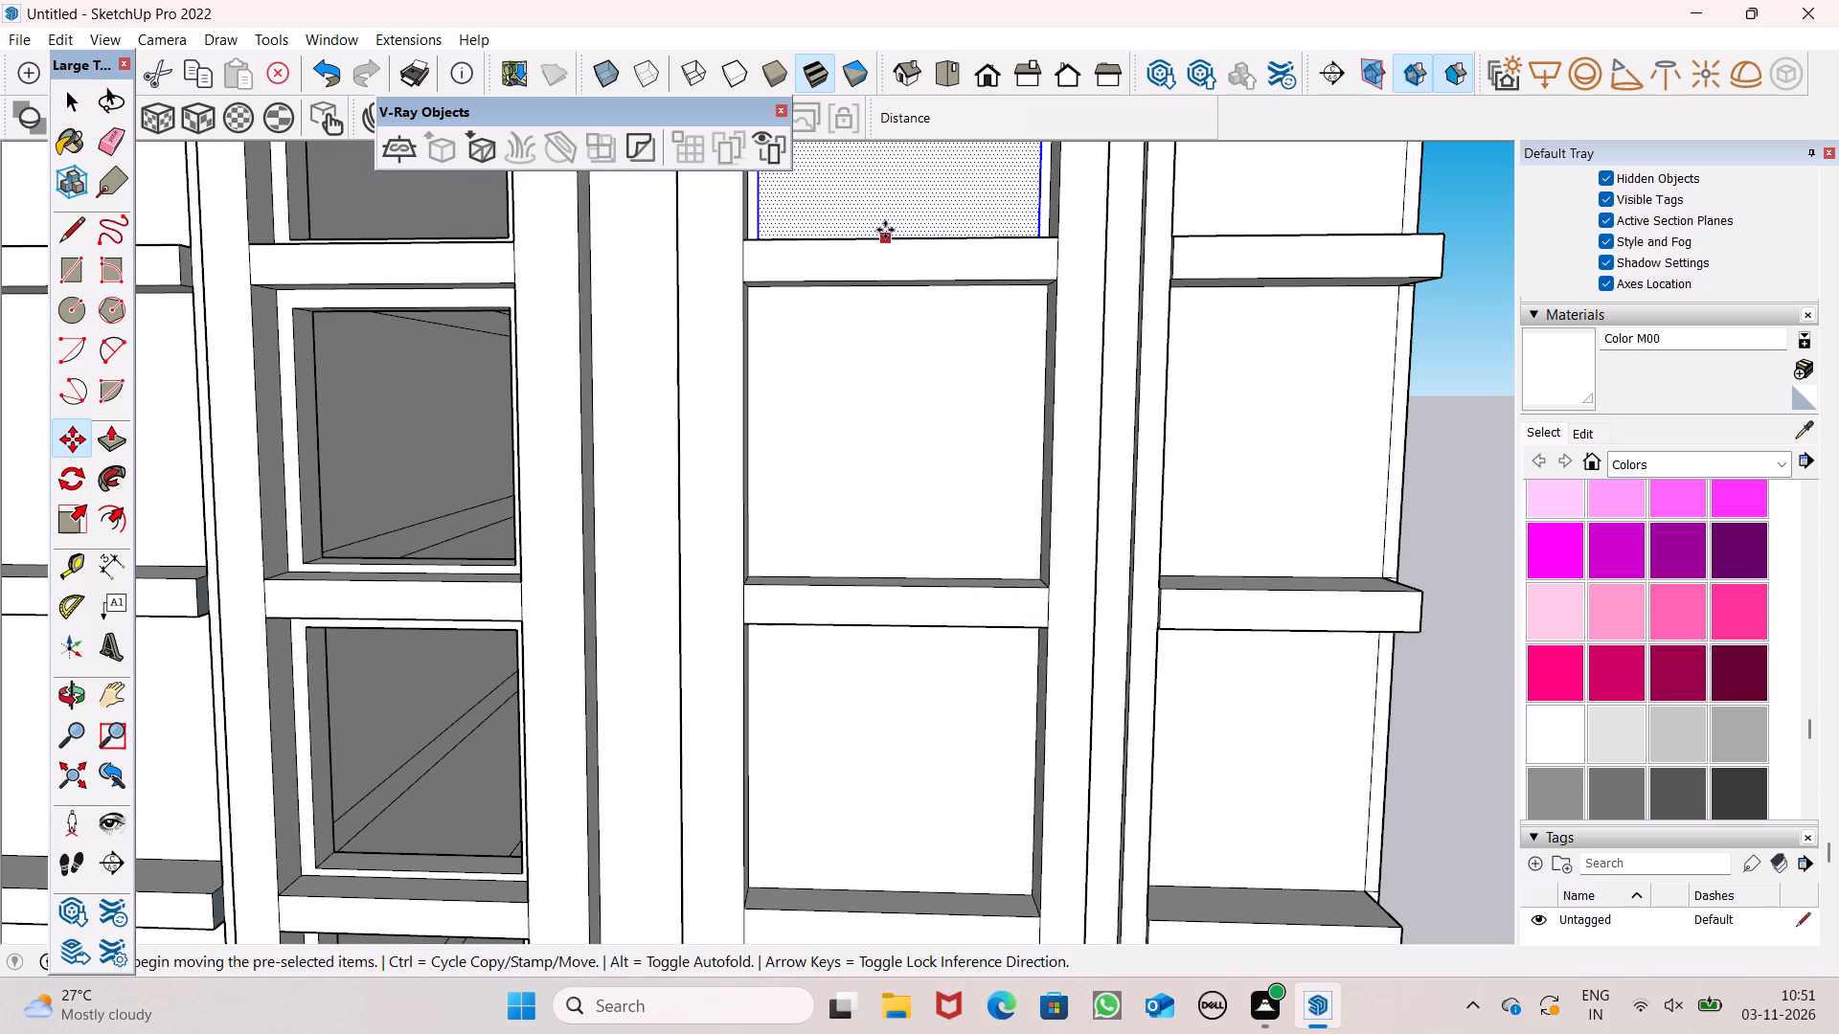
pyautogui.moveTo(885, 221); pyautogui.dragTo(902, 538)
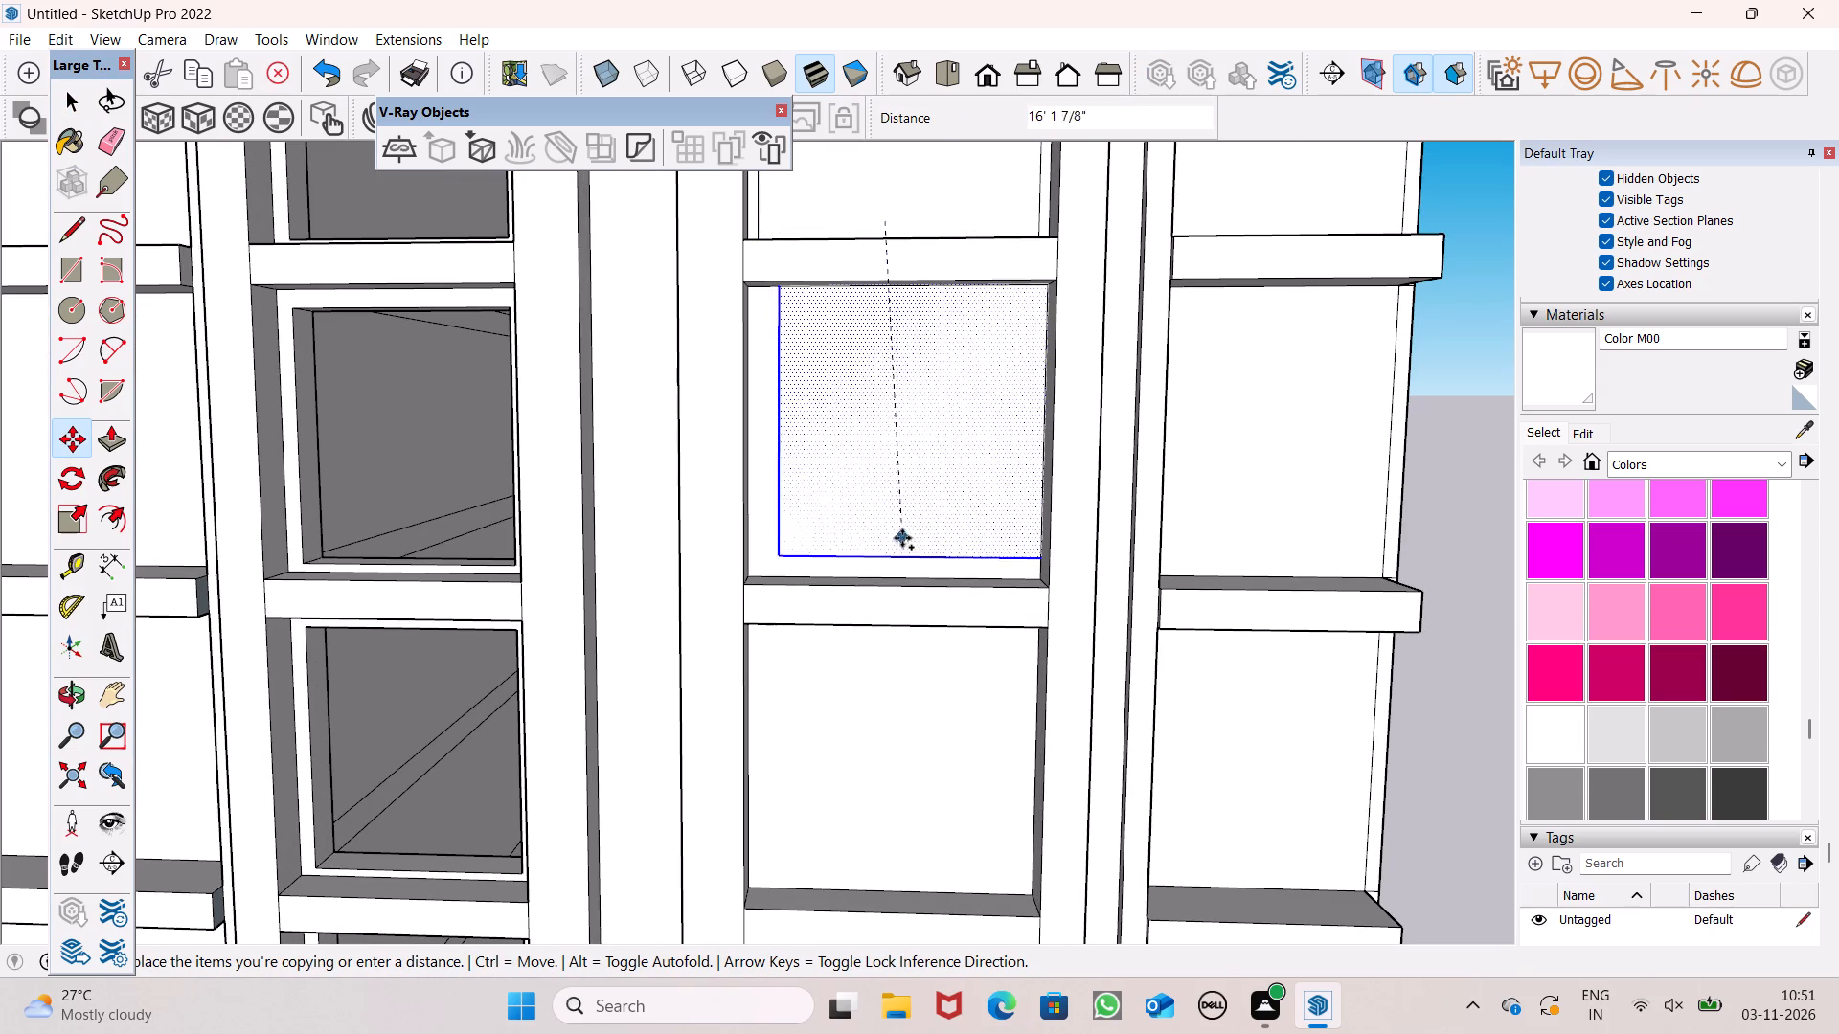
pyautogui.moveTo(902, 538); pyautogui.dragTo(884, 551)
pyautogui.scroll(-7, 933, 303)
pyautogui.scroll(6, 938, 676)
pyautogui.moveTo(858, 243); pyautogui.dragTo(874, 463)
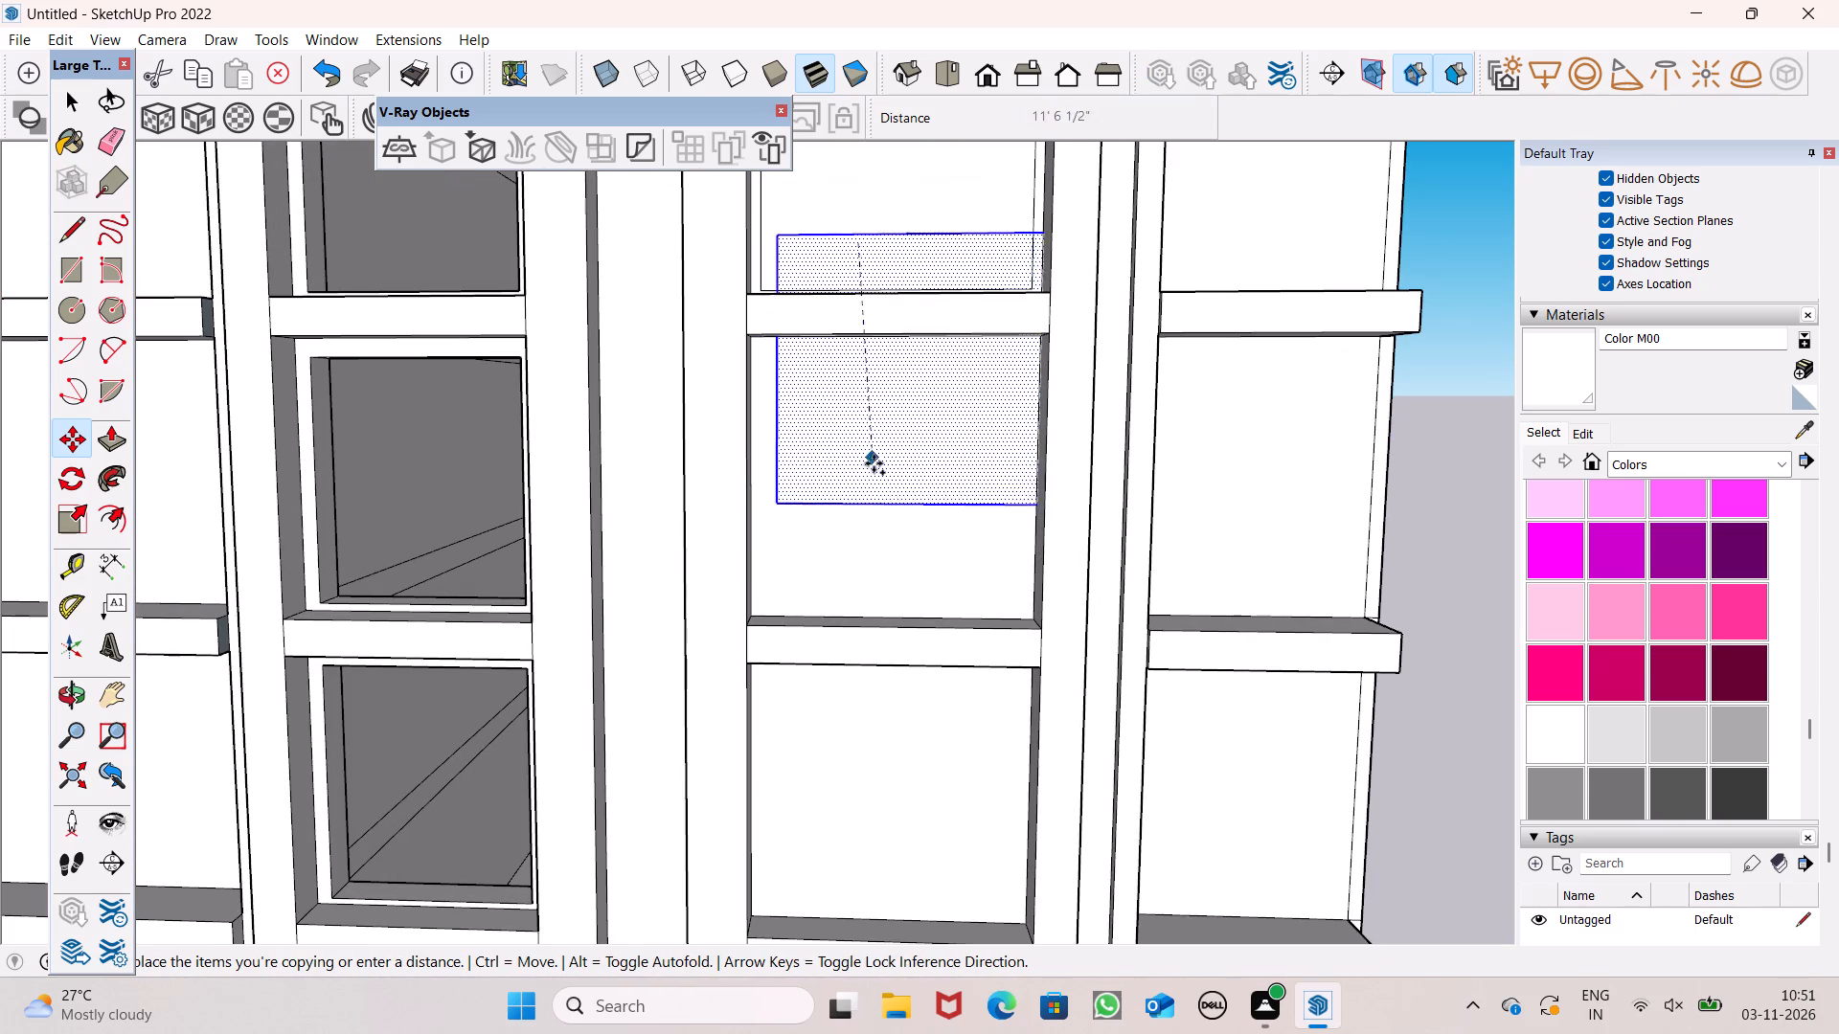
pyautogui.moveTo(874, 463); pyautogui.dragTo(854, 569)
# Copy the inset rectangle down onto the right bay's fourth and ground-level panels, about 16' 11" and 17' 1 11/16" below the previous ones.
pyautogui.scroll(-6, 894, 258)
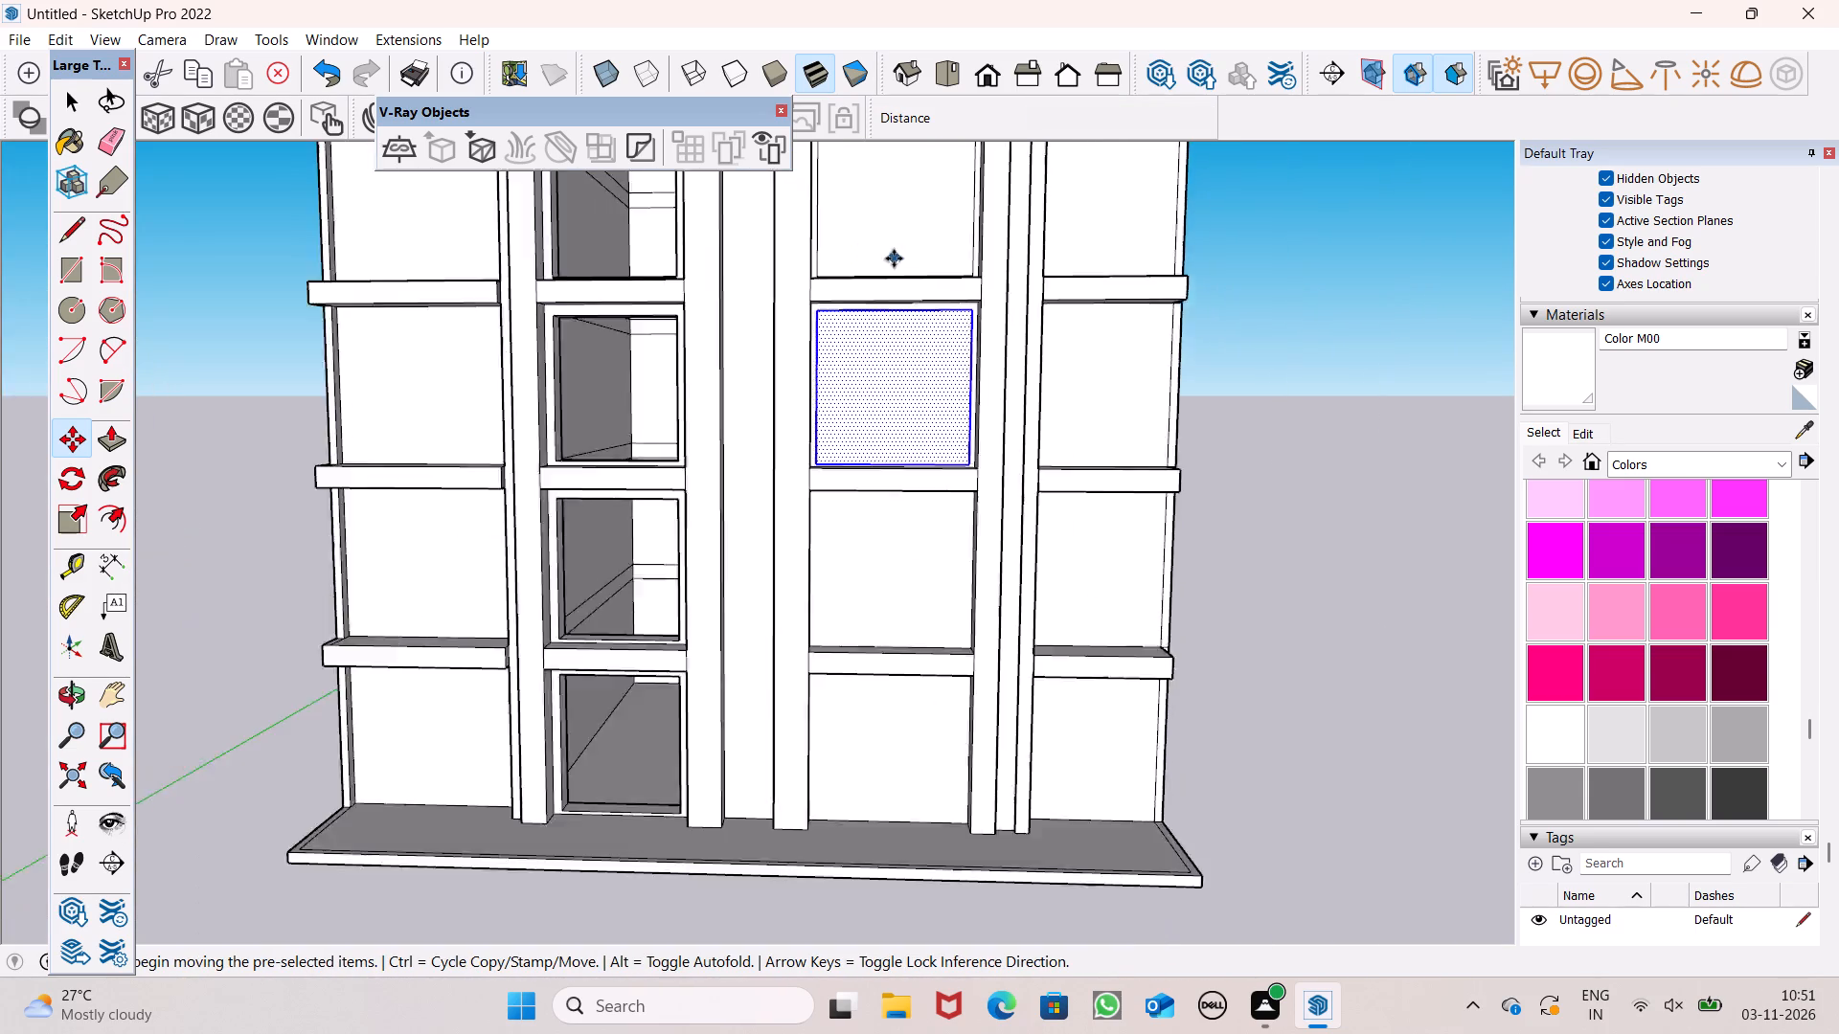
pyautogui.scroll(-2, 894, 258)
pyautogui.scroll(7, 924, 699)
pyautogui.scroll(-6, 874, 326)
pyautogui.scroll(5, 864, 209)
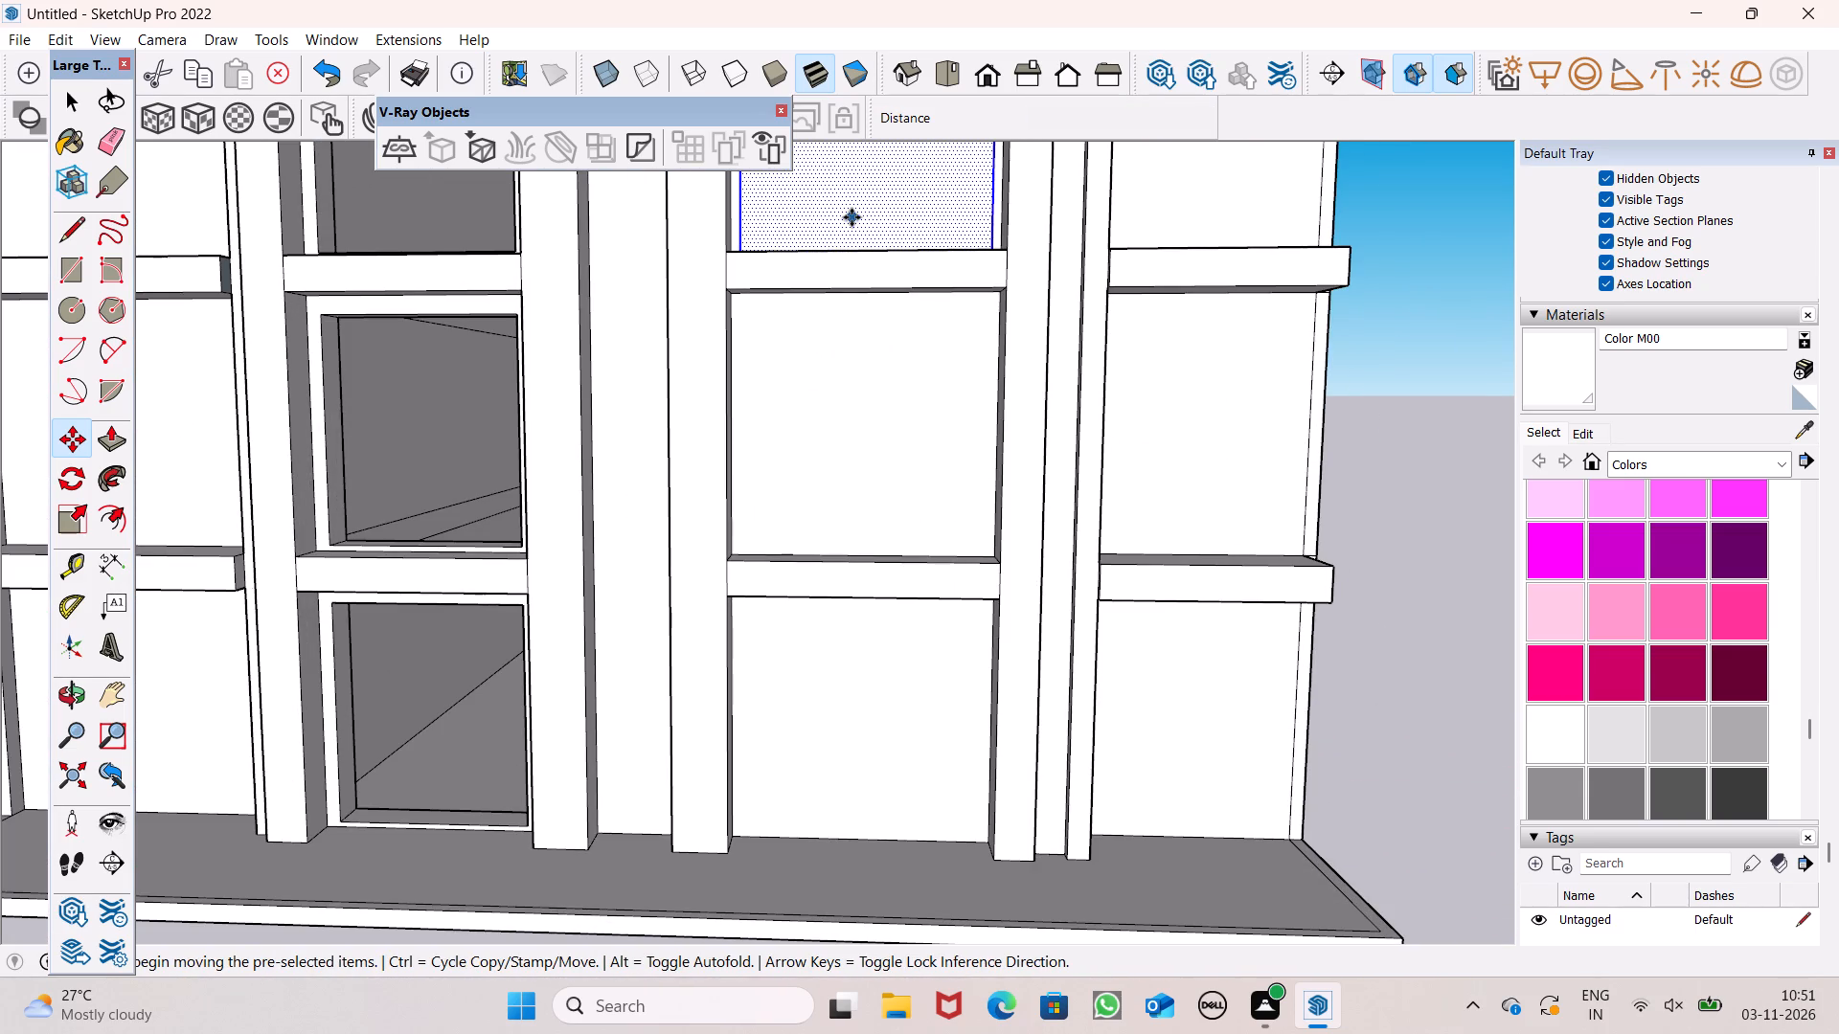
pyautogui.moveTo(851, 217); pyautogui.dragTo(858, 518)
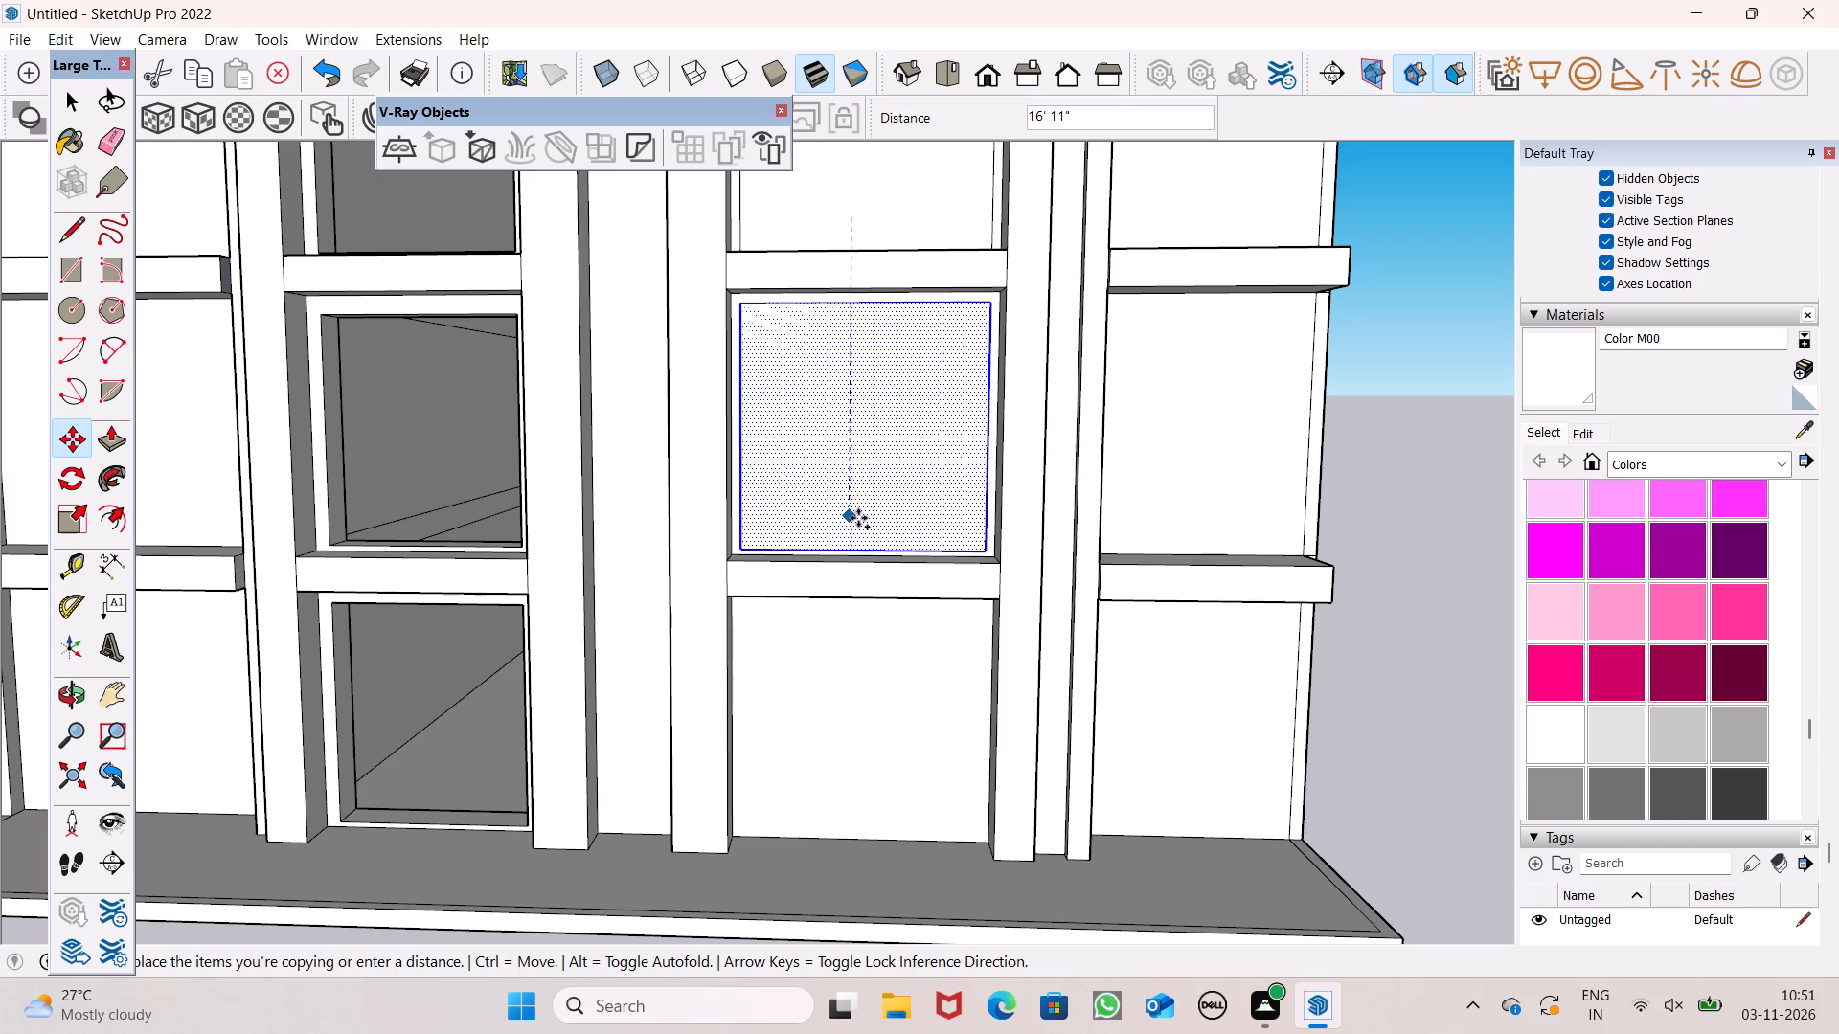
pyautogui.moveTo(858, 518); pyautogui.dragTo(858, 519)
pyautogui.scroll(-4, 939, 272)
pyautogui.scroll(6, 901, 635)
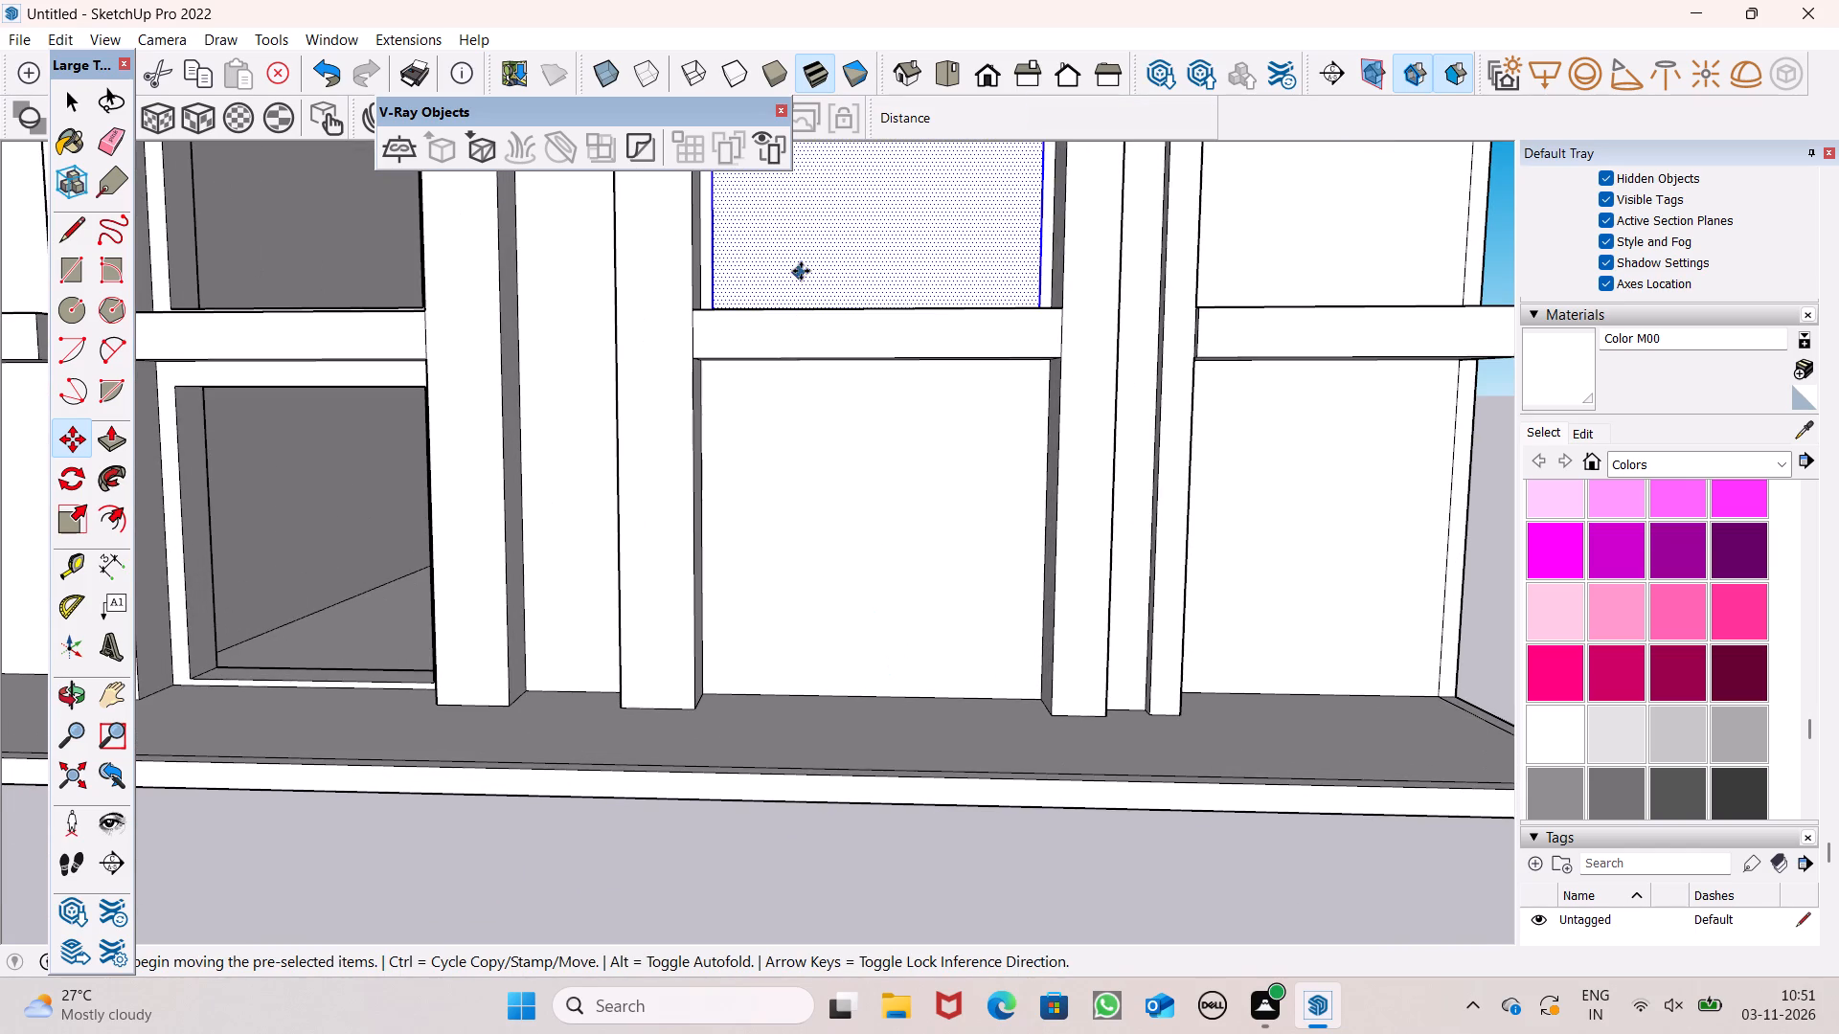
pyautogui.keyDown('ctrl'); pyautogui.moveTo(801, 271); pyautogui.dragTo(804, 659); pyautogui.keyUp('ctrl')
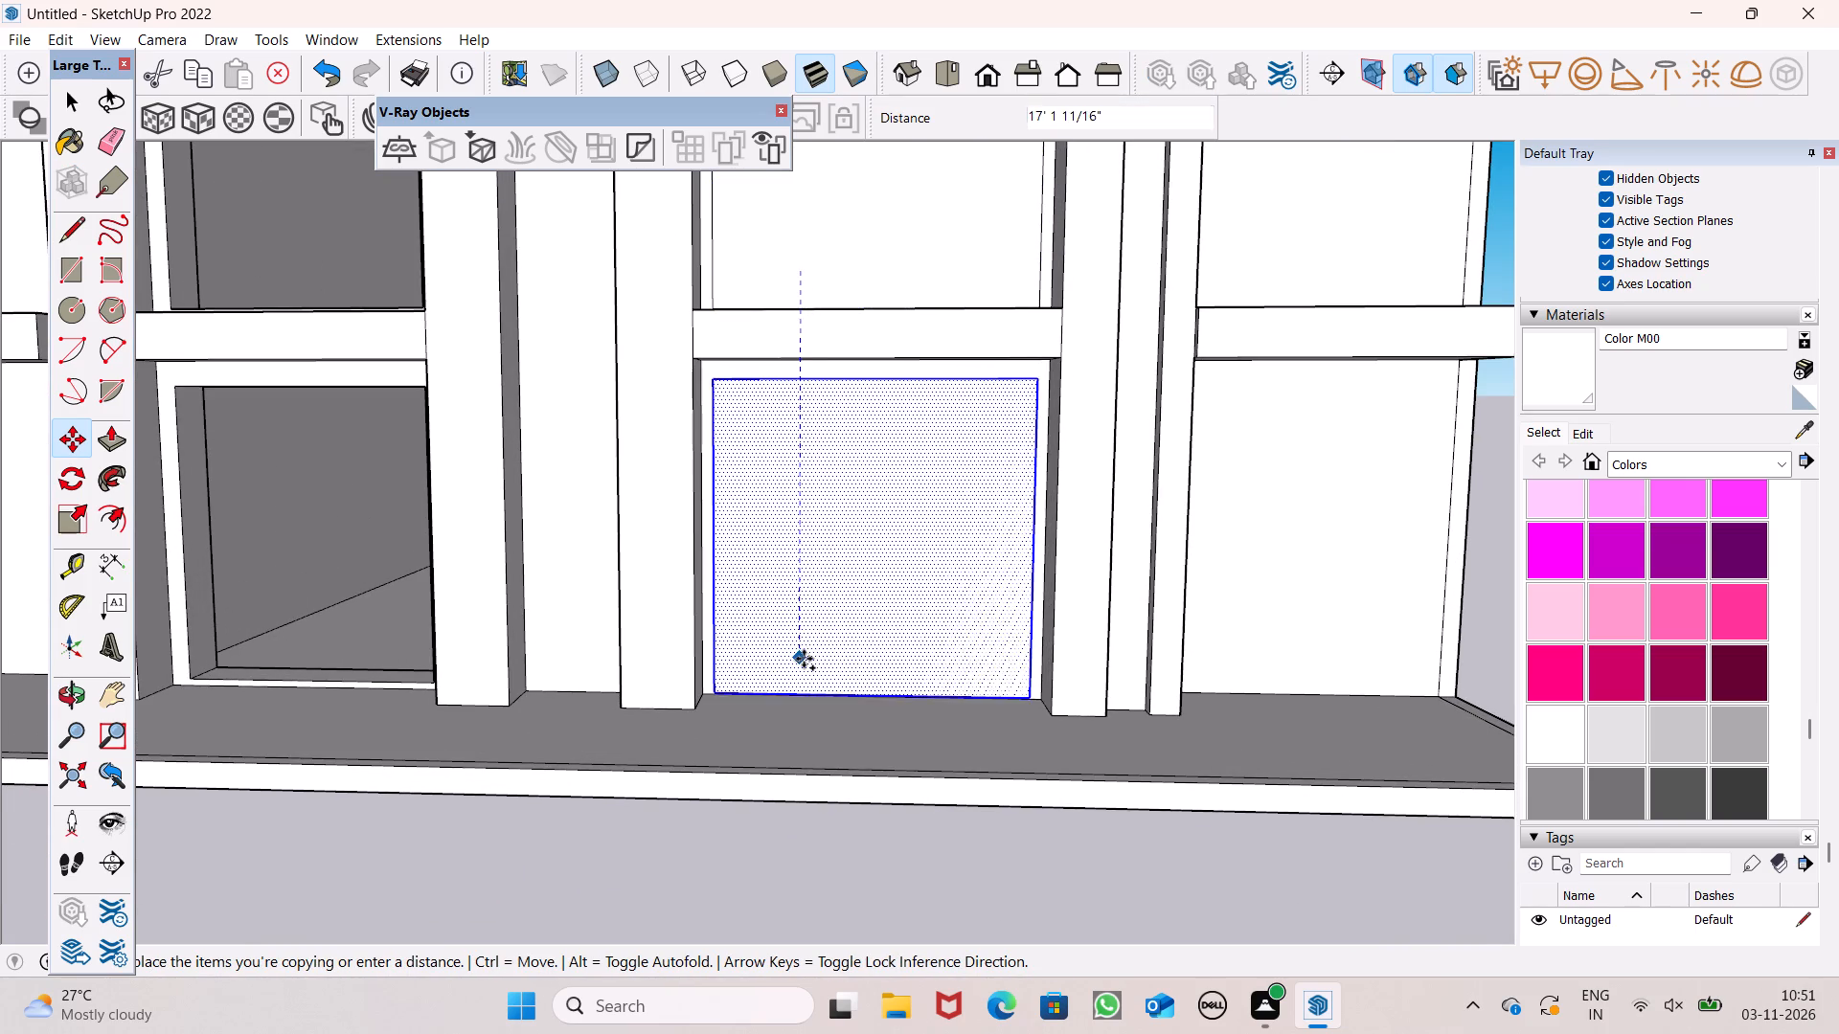
pyautogui.keyDown('ctrl'); pyautogui.moveTo(804, 659); pyautogui.dragTo(800, 654); pyautogui.keyUp('ctrl')
pyautogui.scroll(-5, 808, 514)
pyautogui.press('space')
pyautogui.click(870, 776)
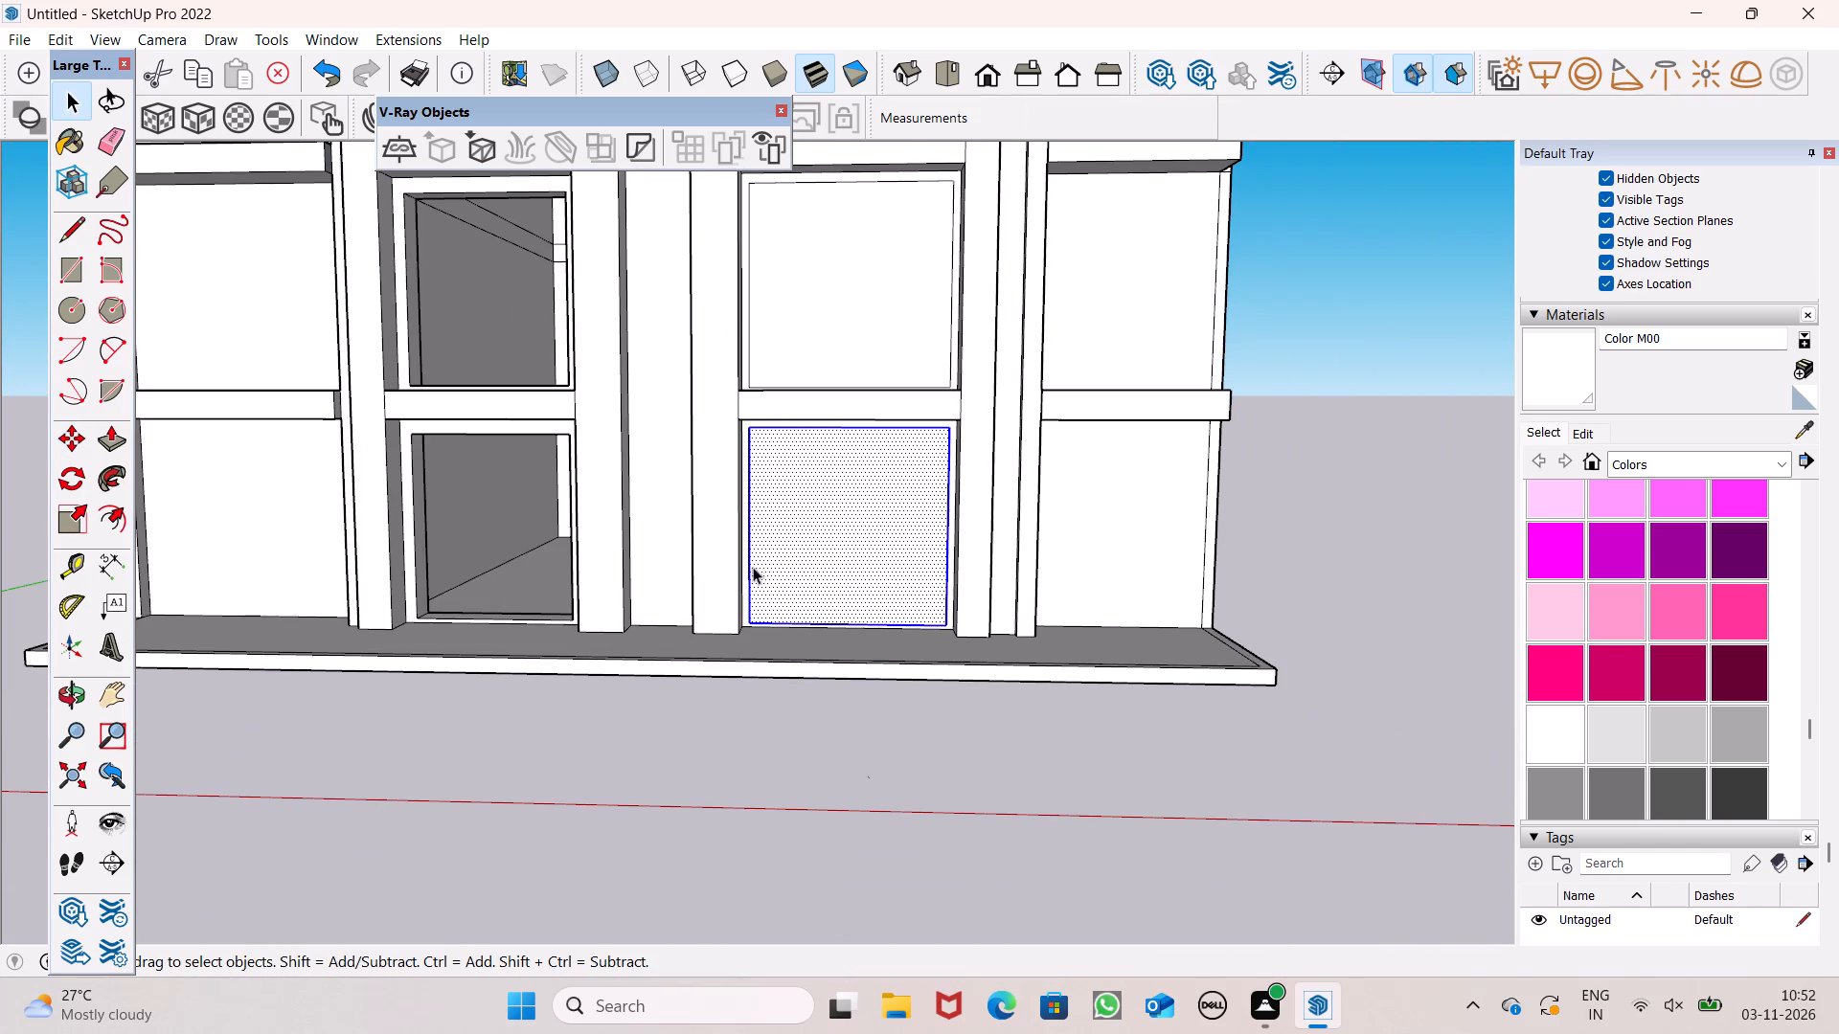
# Push the right bay's ground-level inset rectangle inward 2' 6 7/16" to cut an opening.
pyautogui.scroll(-3, 755, 469)
pyautogui.click(97, 429)
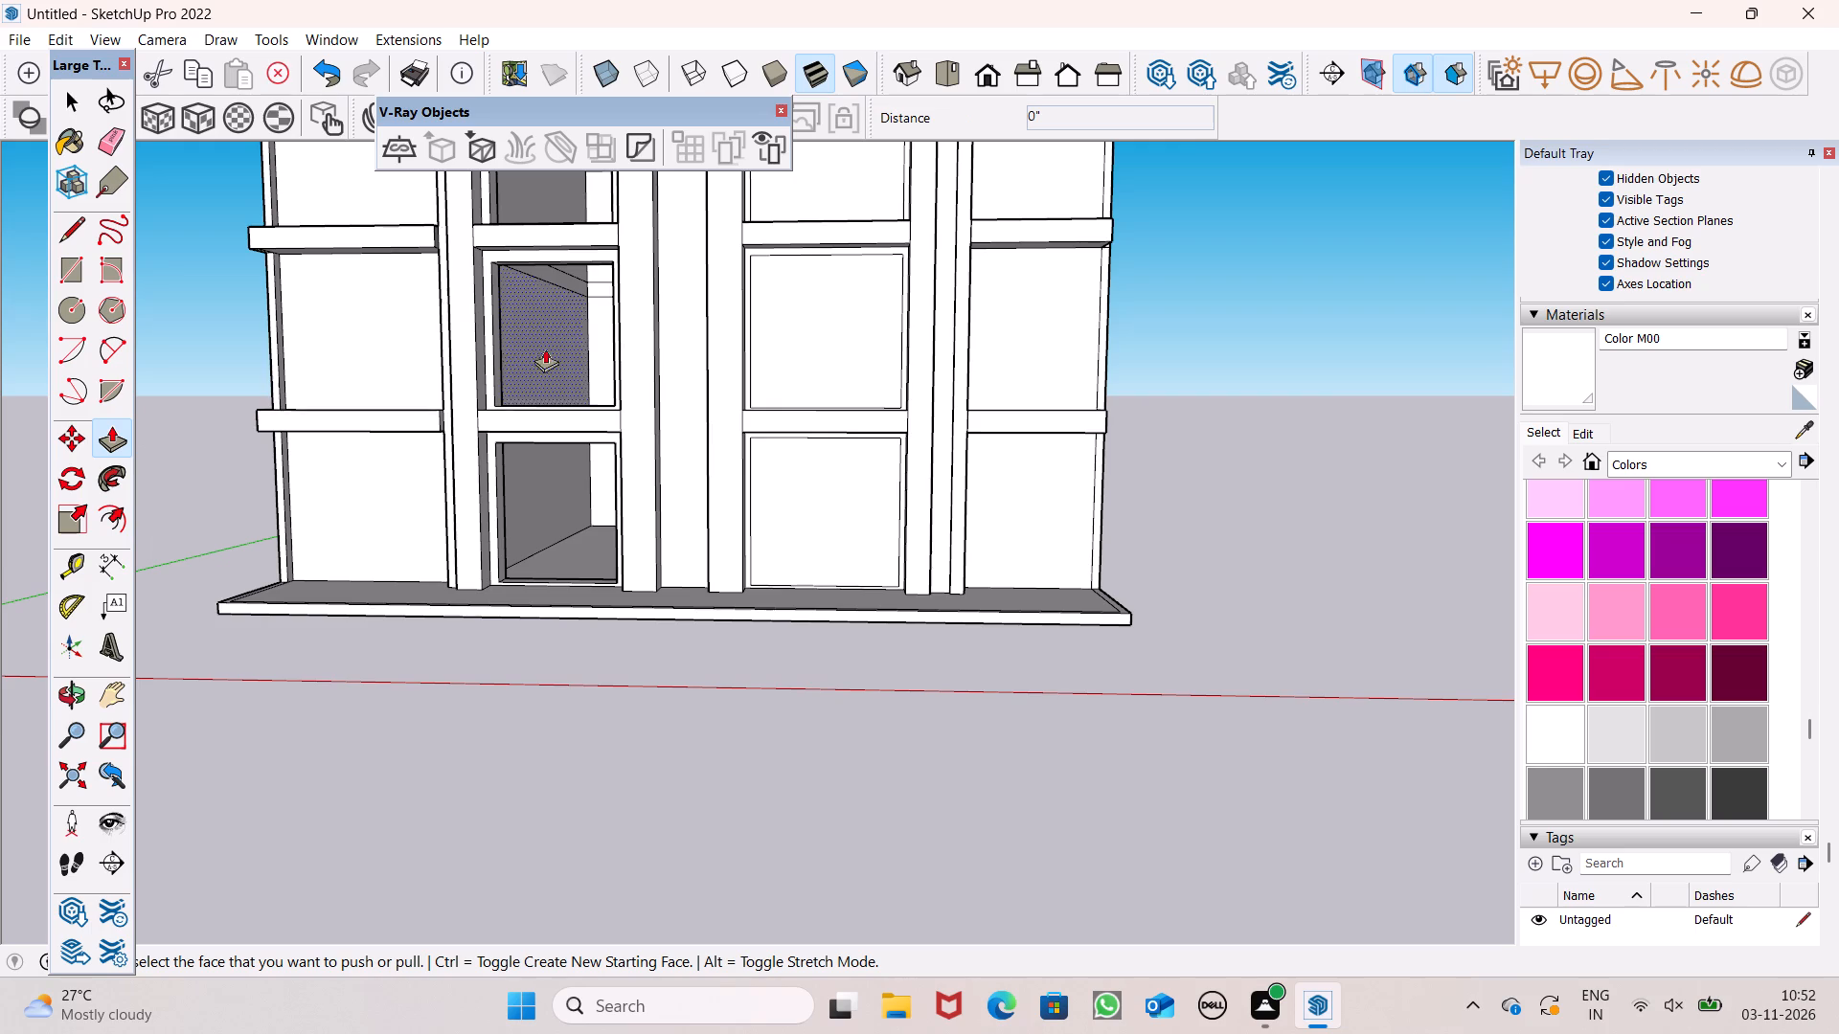
pyautogui.scroll(9, 748, 385)
pyautogui.scroll(-5, 773, 451)
pyautogui.moveTo(852, 677); pyautogui.dragTo(849, 792, button='middle')
pyautogui.scroll(3, 842, 766)
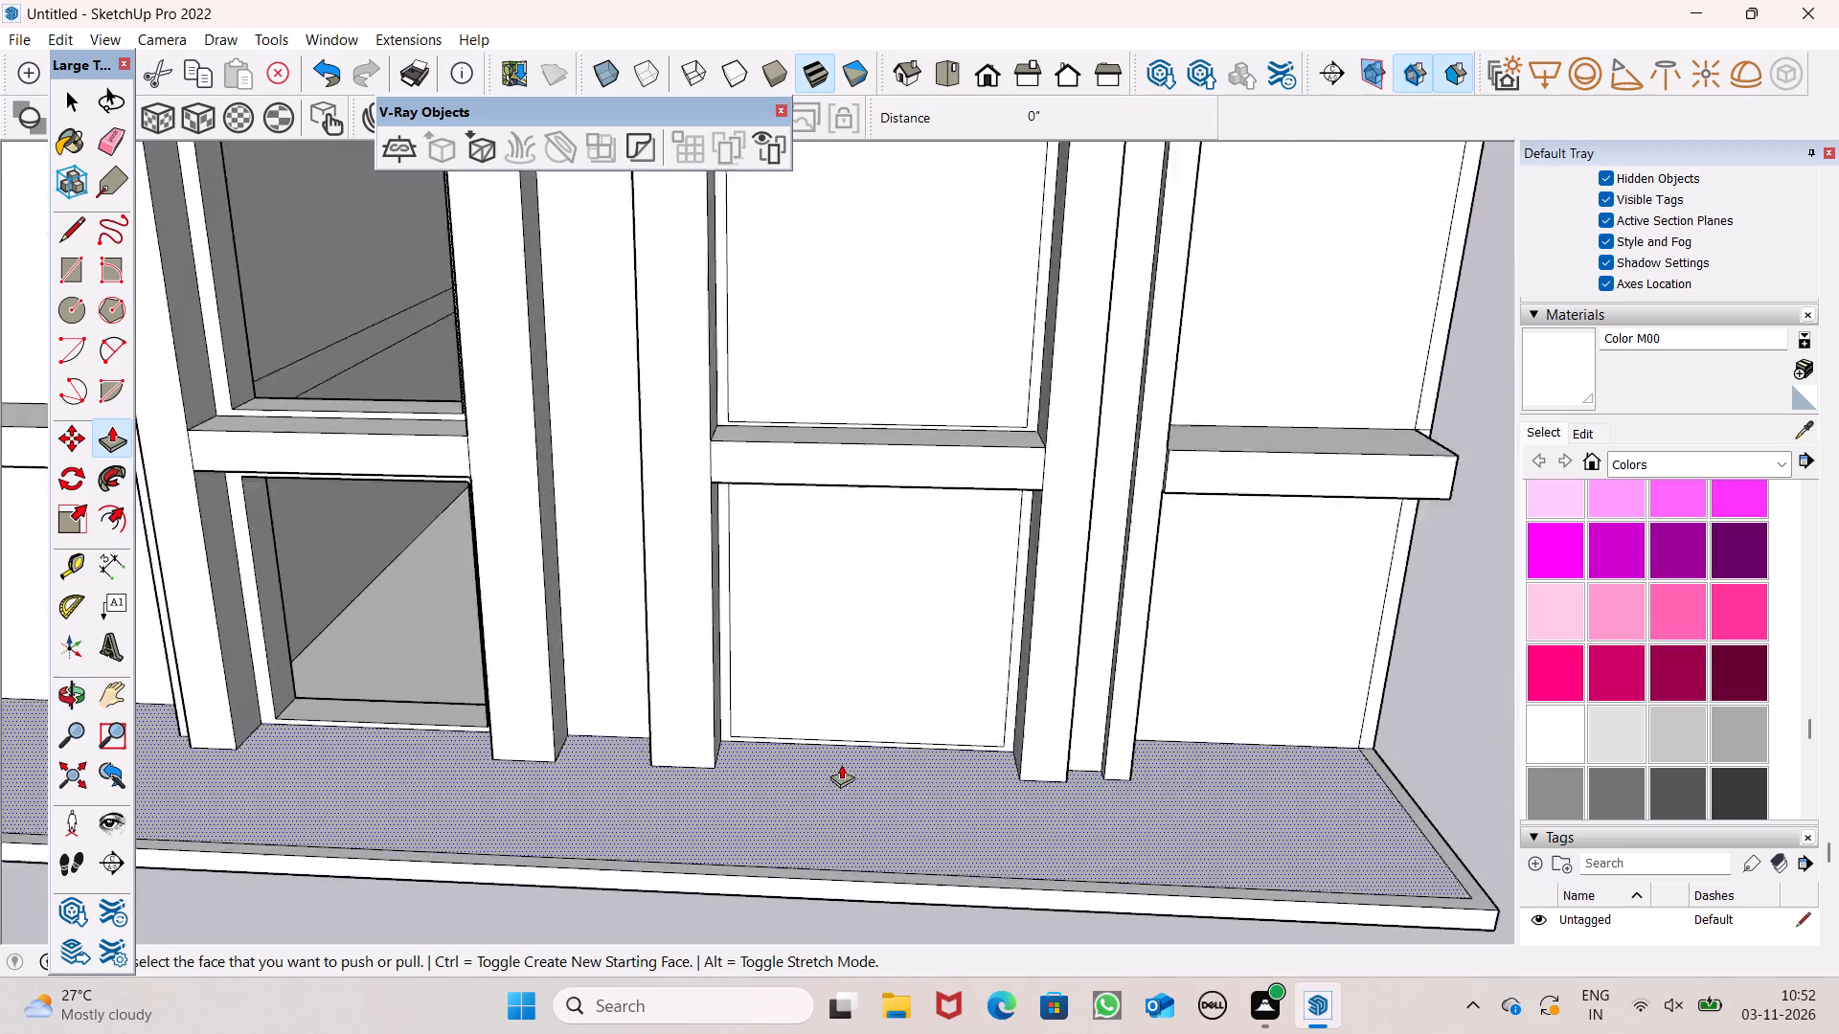
pyautogui.scroll(4, 841, 764)
pyautogui.scroll(4, 732, 678)
pyautogui.scroll(-9, 722, 654)
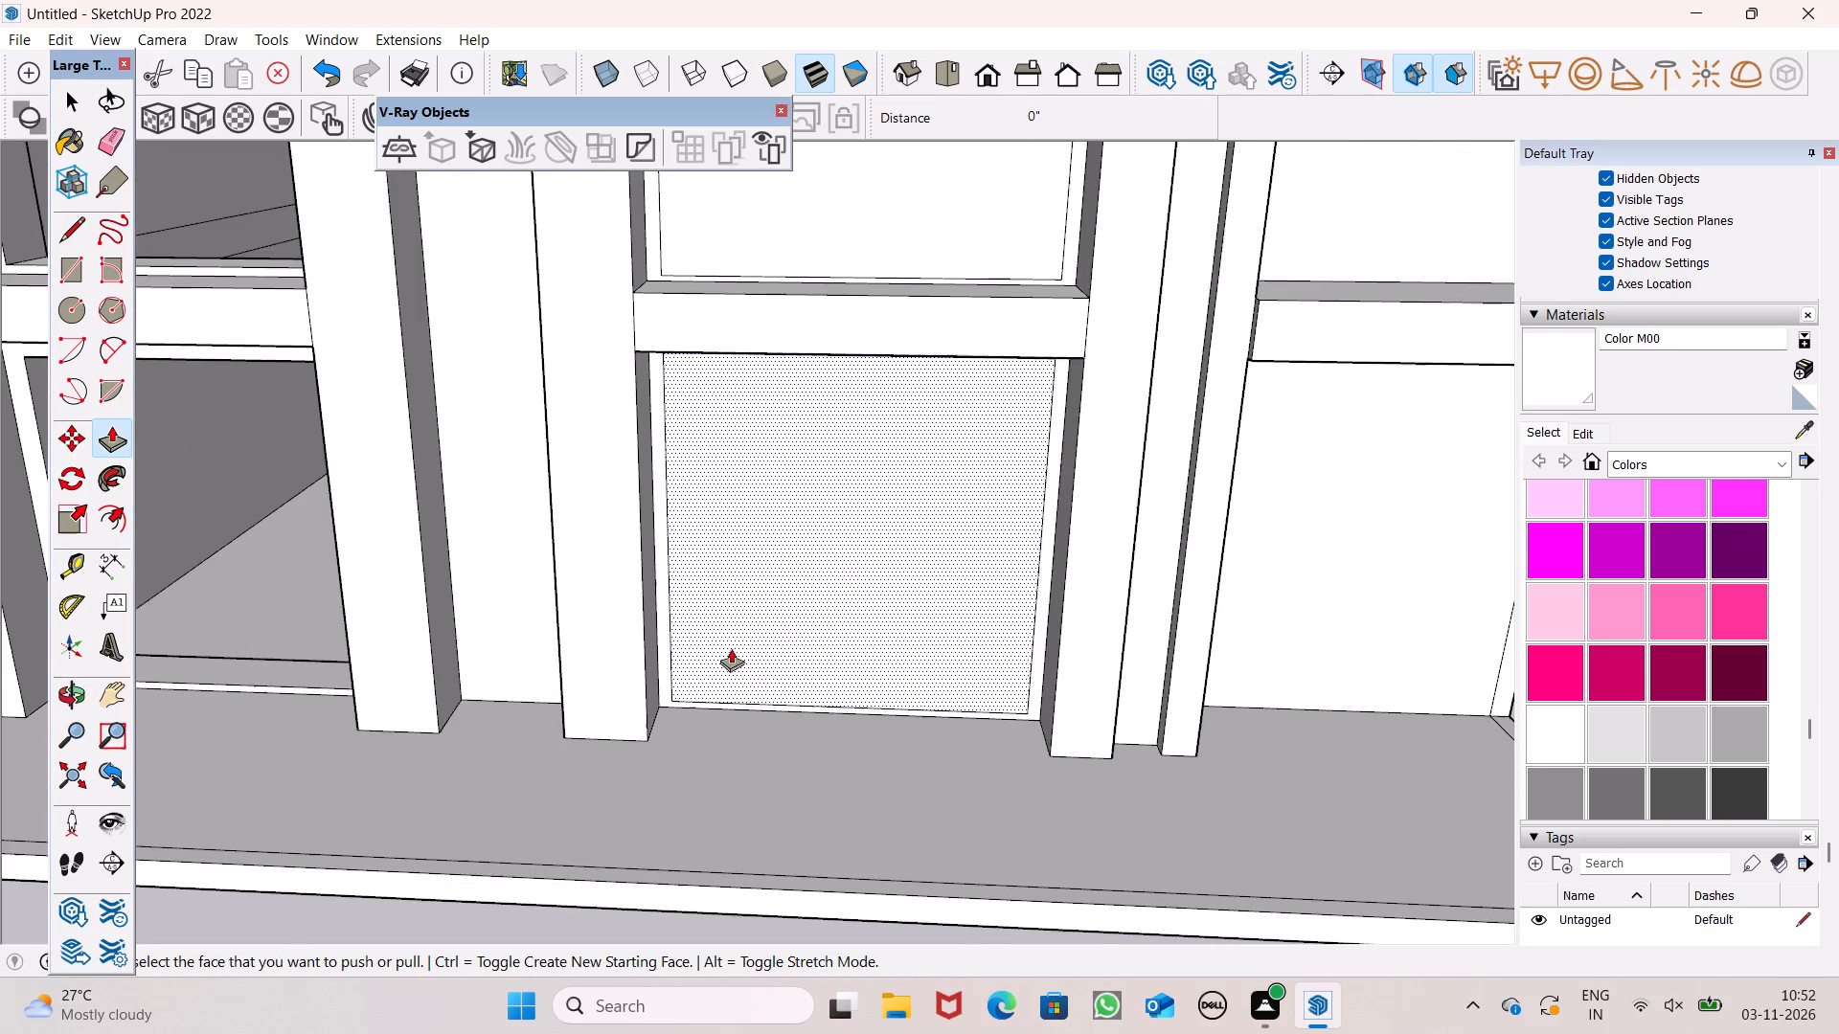
pyautogui.moveTo(801, 672); pyautogui.dragTo(785, 743, button='middle')
pyautogui.scroll(5, 715, 724)
pyautogui.moveTo(684, 679); pyautogui.dragTo(855, 583)
pyautogui.scroll(-9, 841, 592)
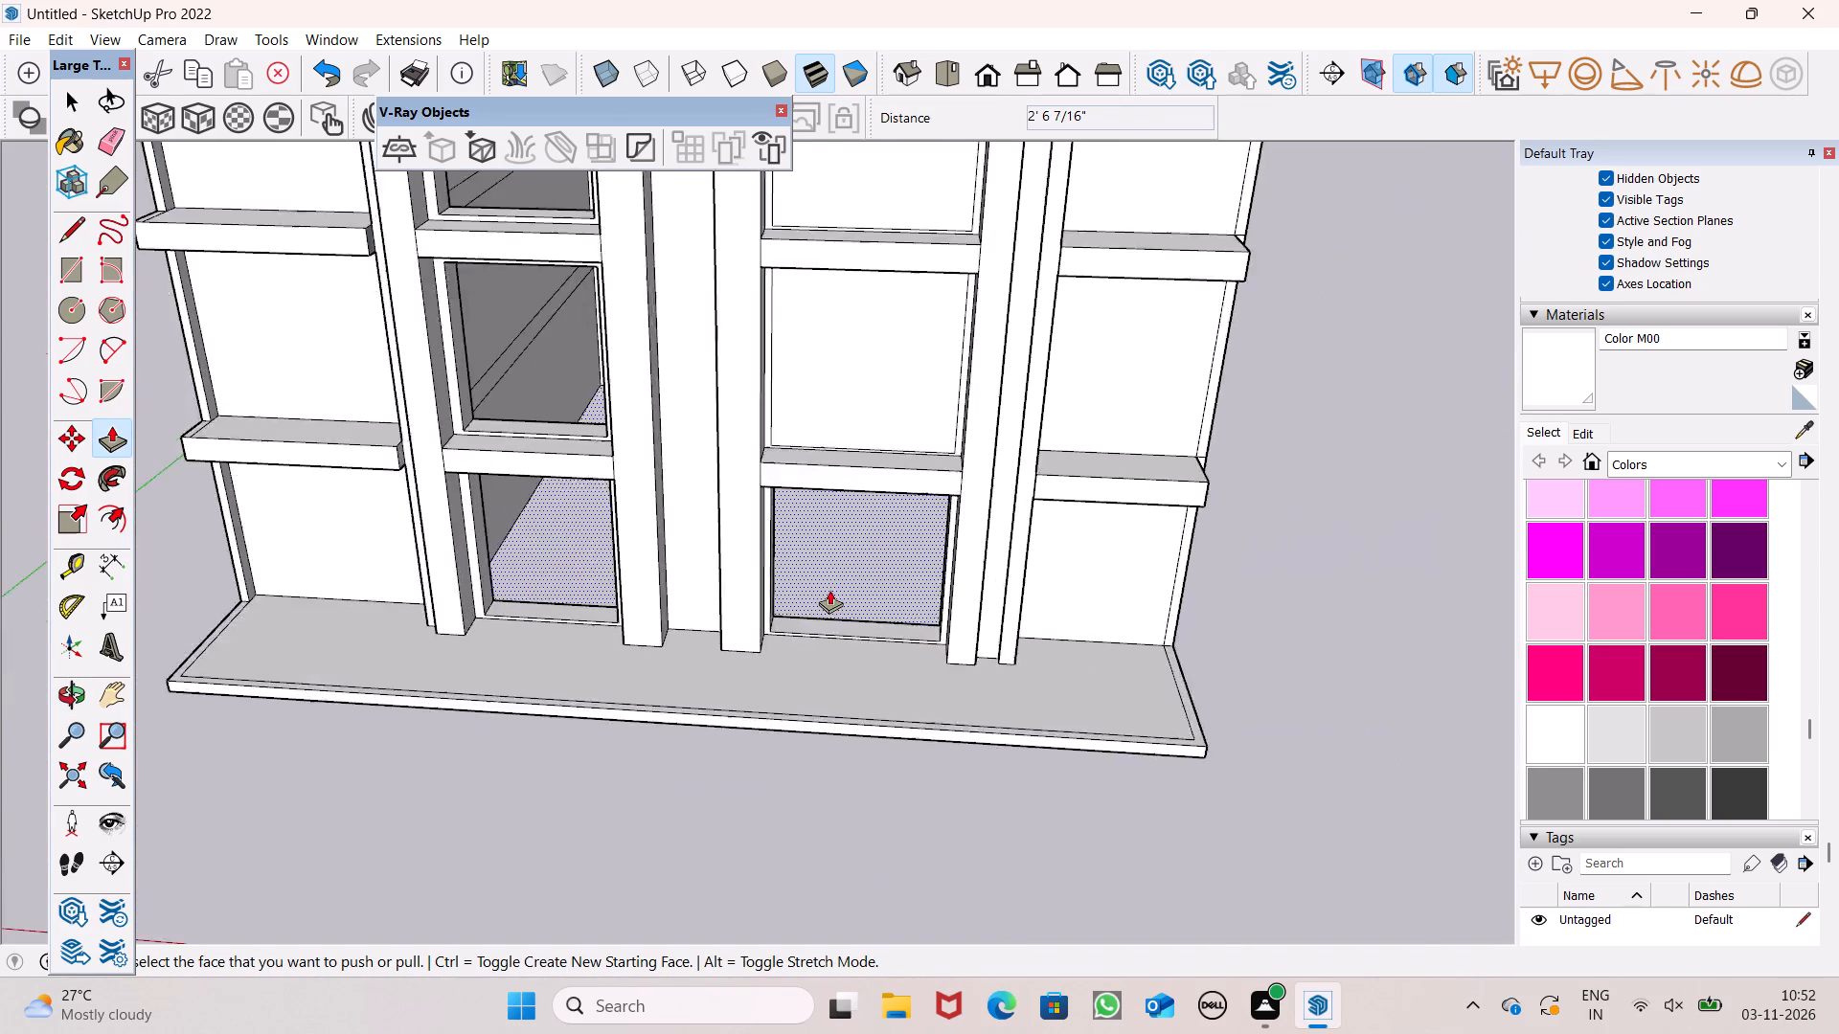
# Push the right bay's upper four inset rectangles inward 2' 6 7/16" to cut openings, working from the second-lowest panel up to the top.
pyautogui.scroll(-4, 829, 590)
pyautogui.scroll(6, 858, 354)
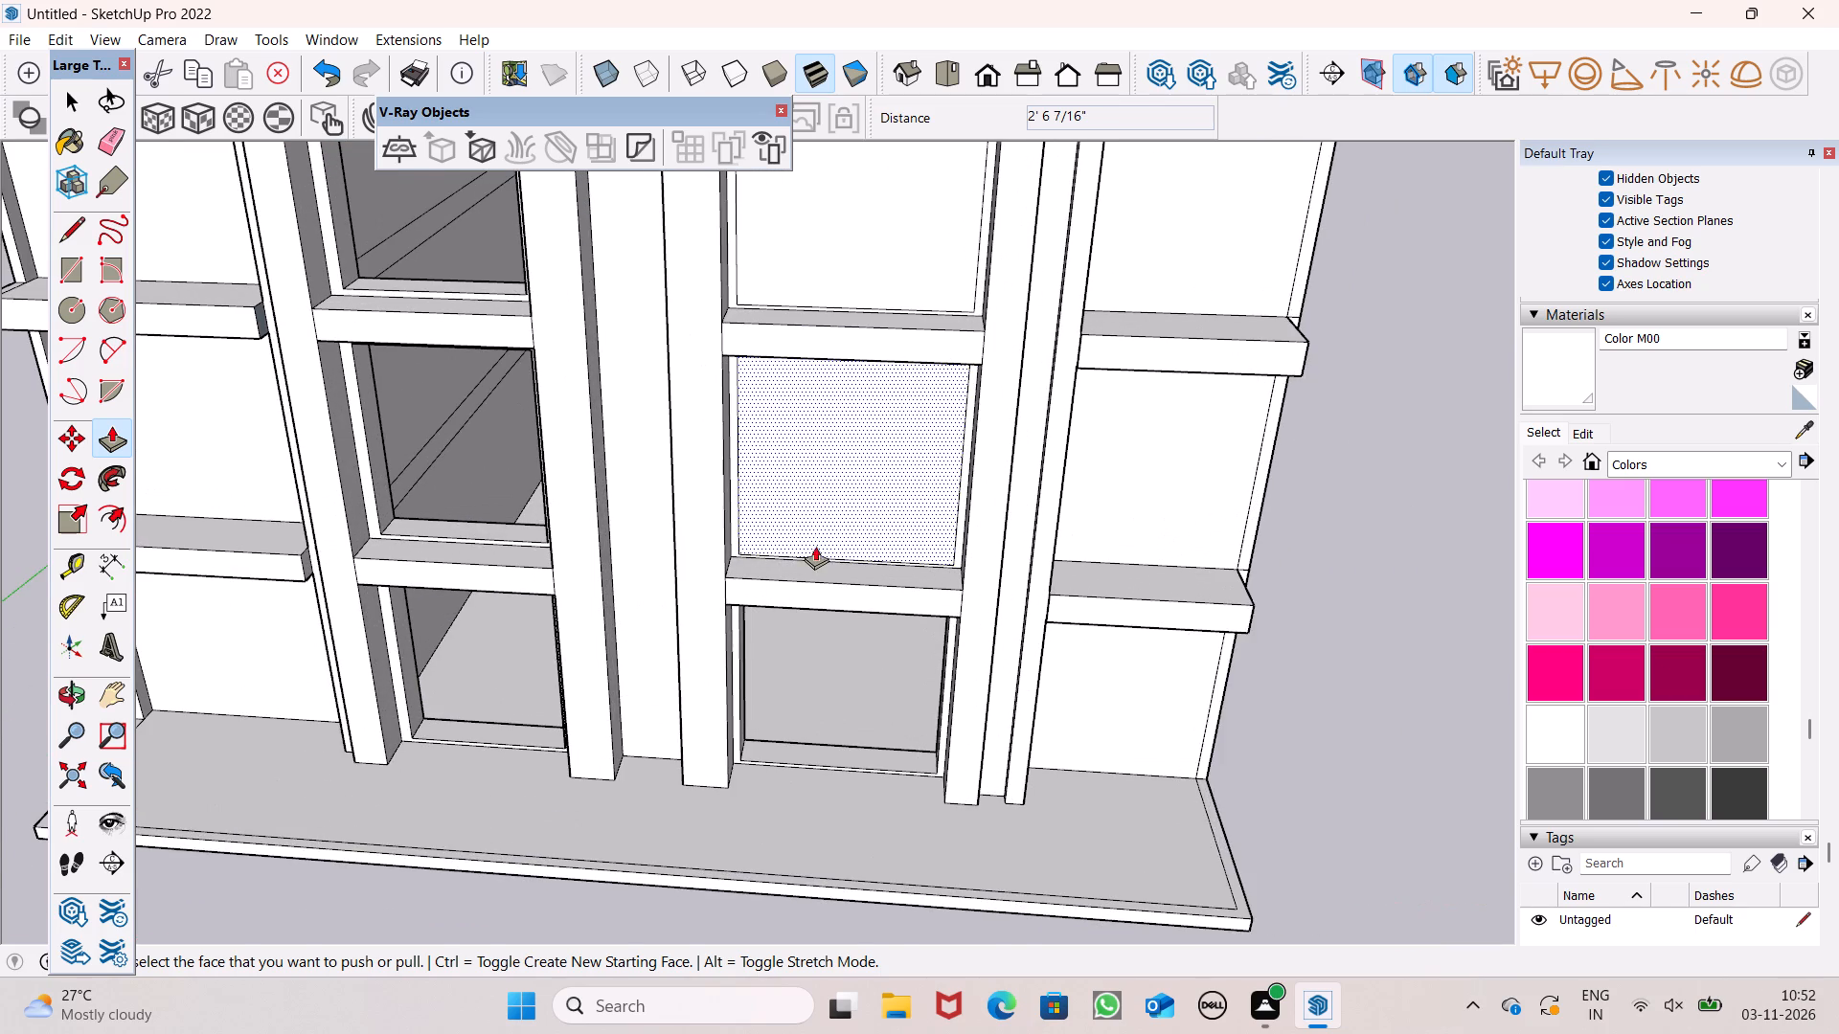
pyautogui.moveTo(760, 551); pyautogui.dragTo(842, 480)
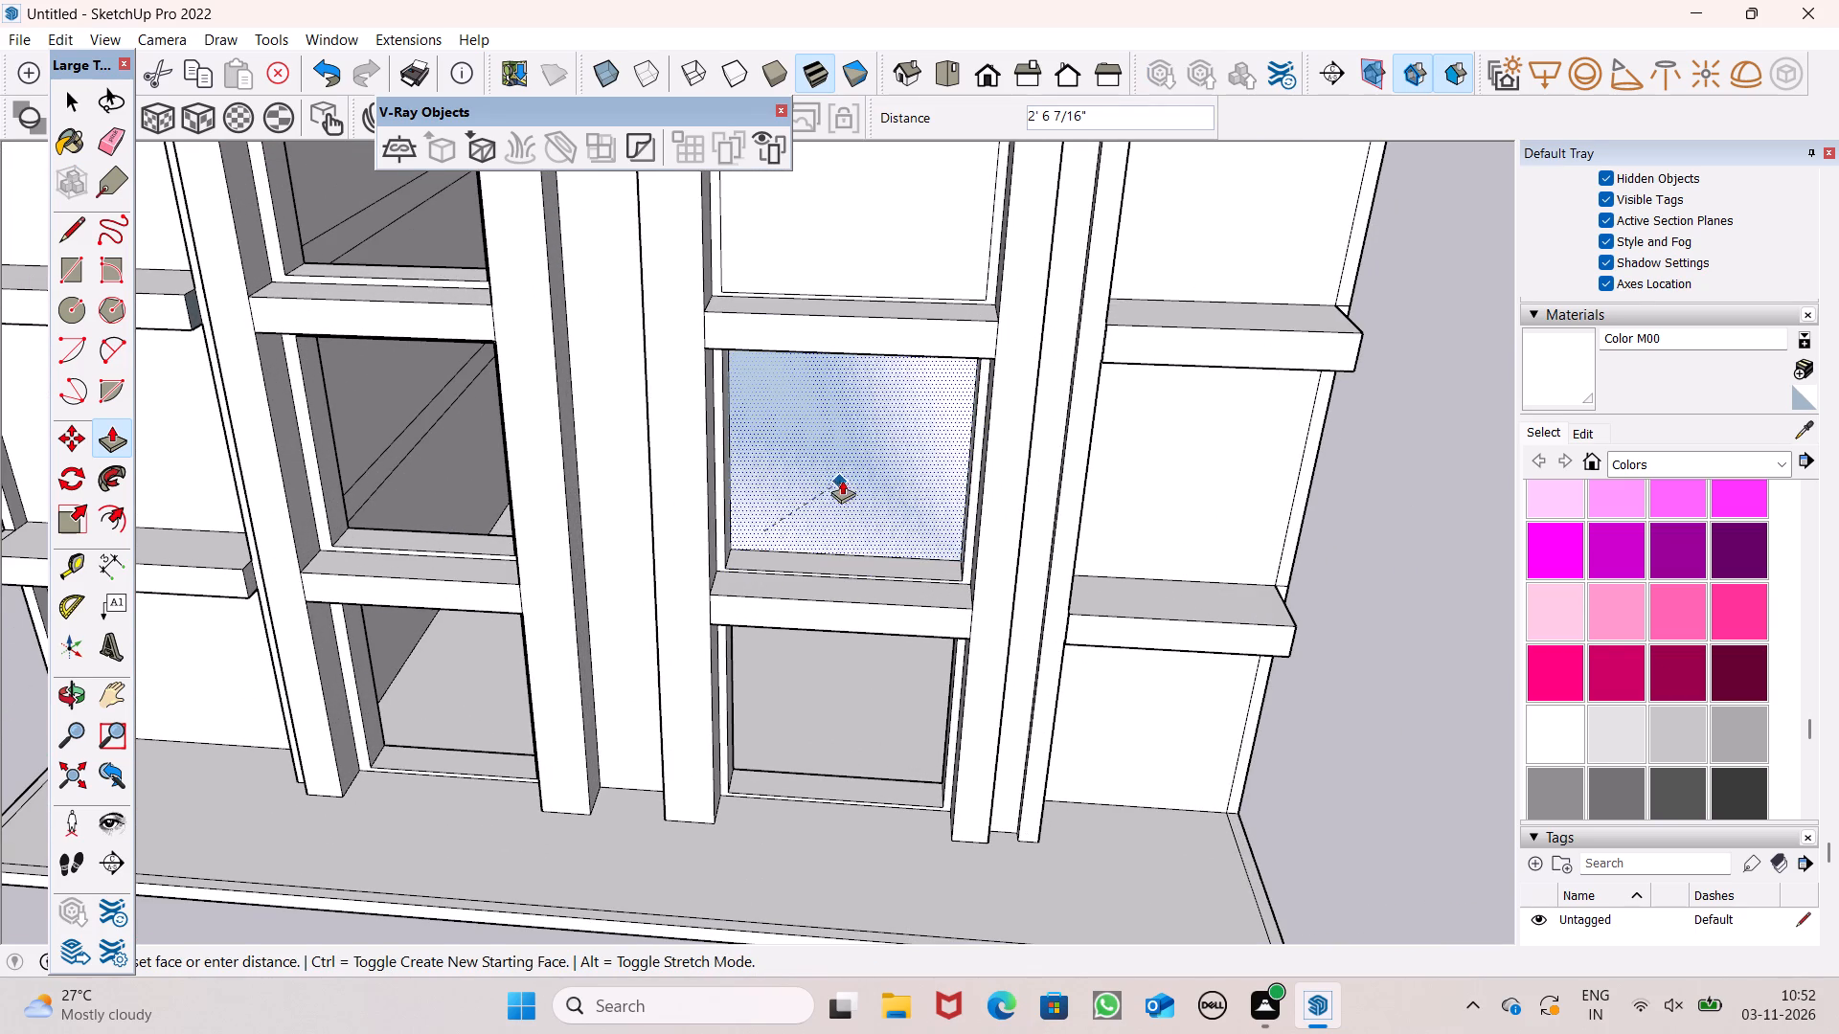
pyautogui.moveTo(842, 480); pyautogui.dragTo(874, 432)
pyautogui.scroll(-7, 878, 434)
pyautogui.scroll(8, 873, 312)
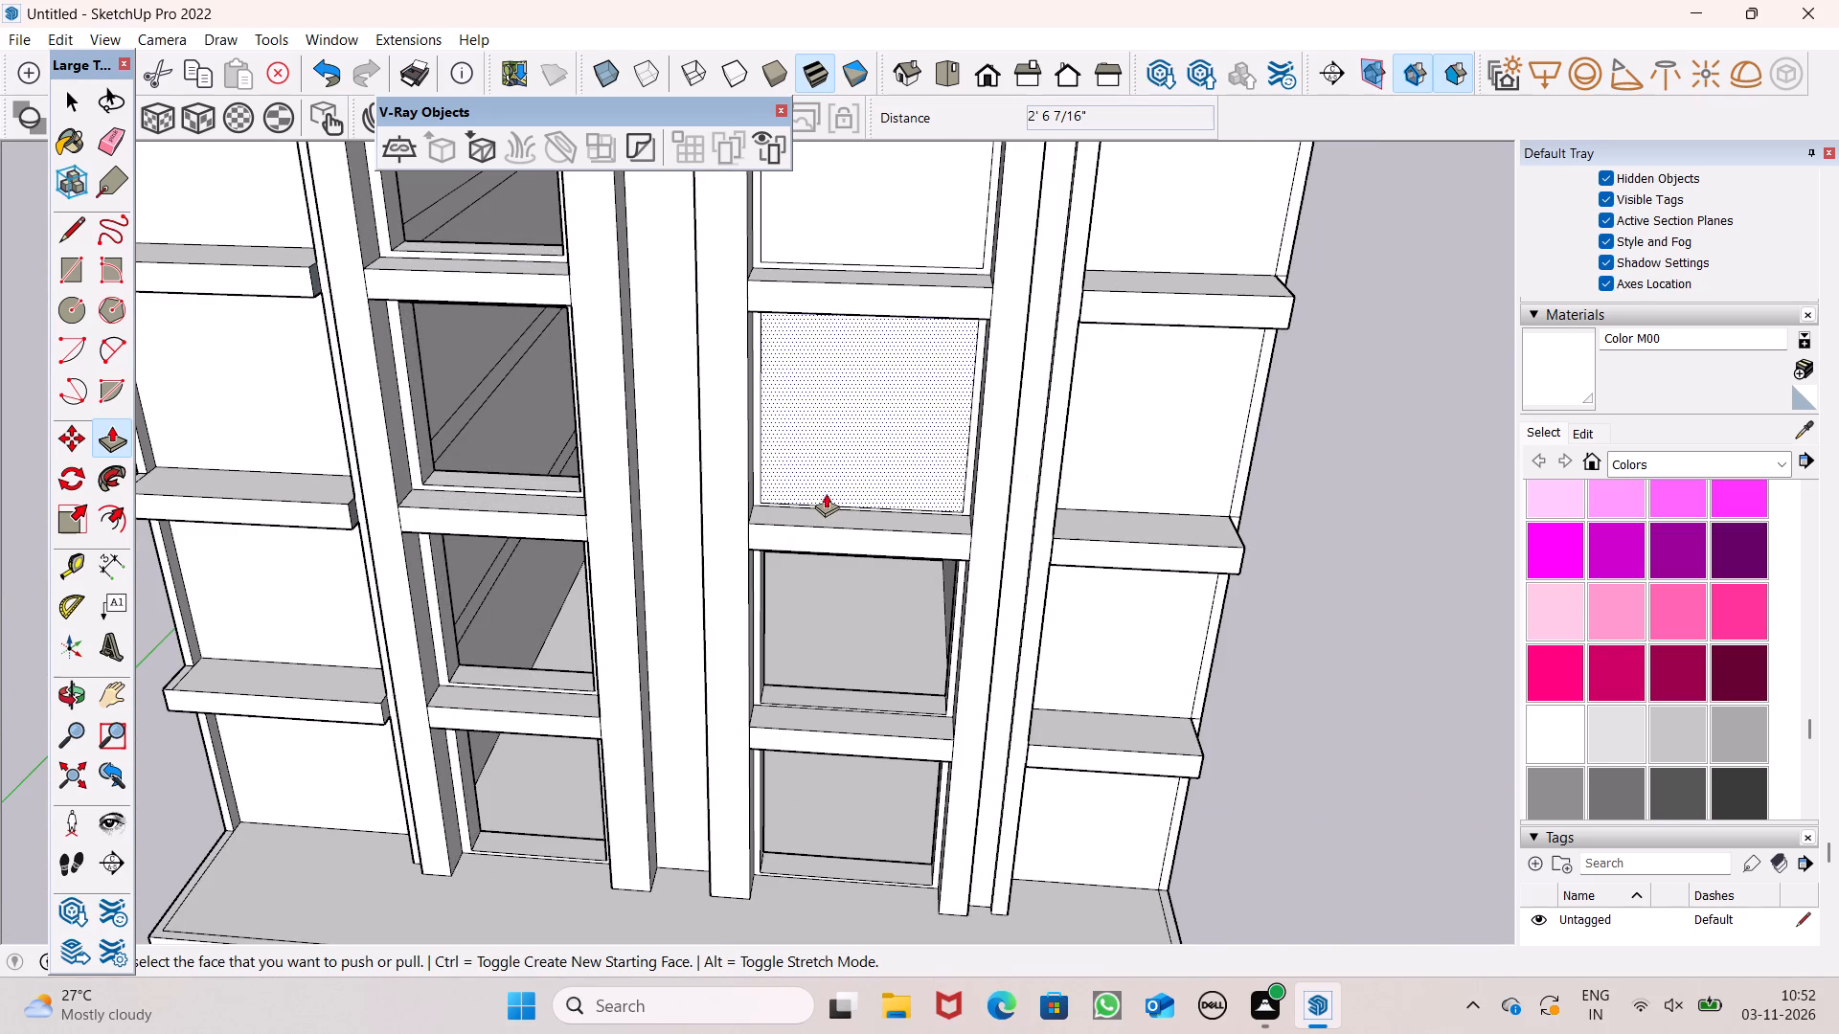
pyautogui.moveTo(789, 491); pyautogui.dragTo(844, 424)
pyautogui.scroll(-8, 833, 461)
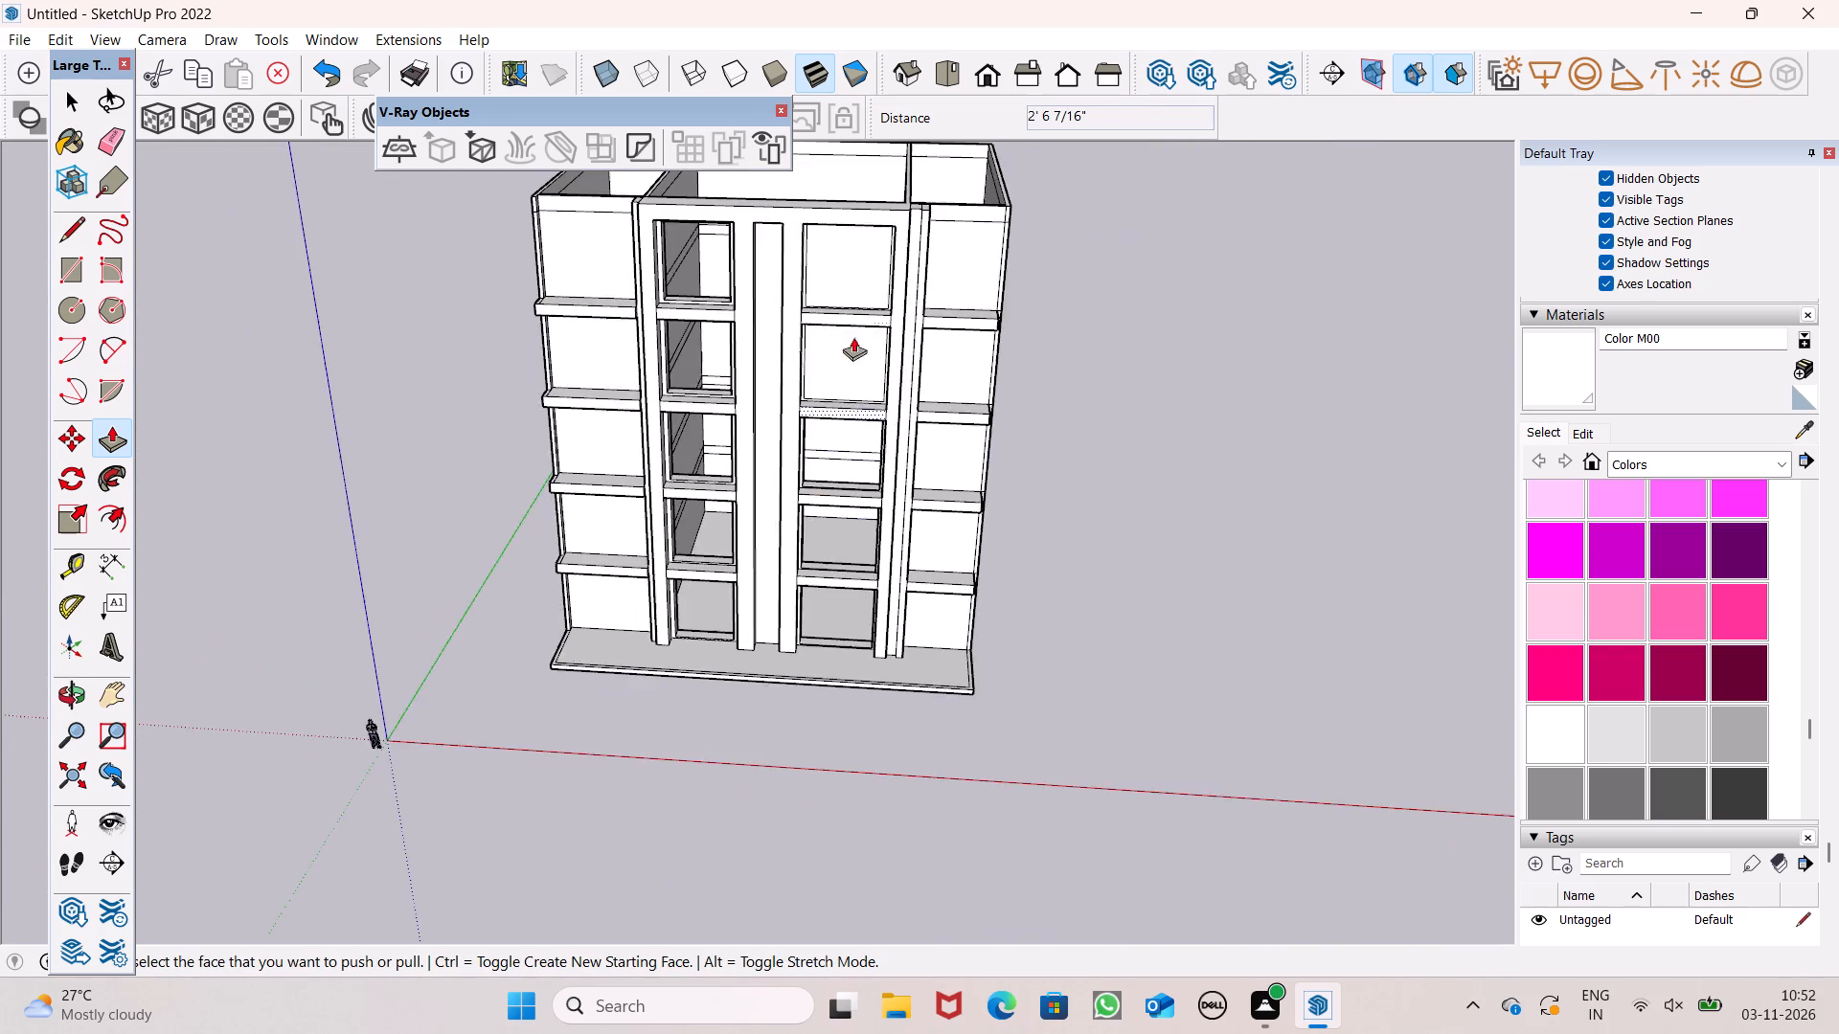
pyautogui.scroll(7, 866, 290)
pyautogui.moveTo(785, 489); pyautogui.dragTo(856, 413)
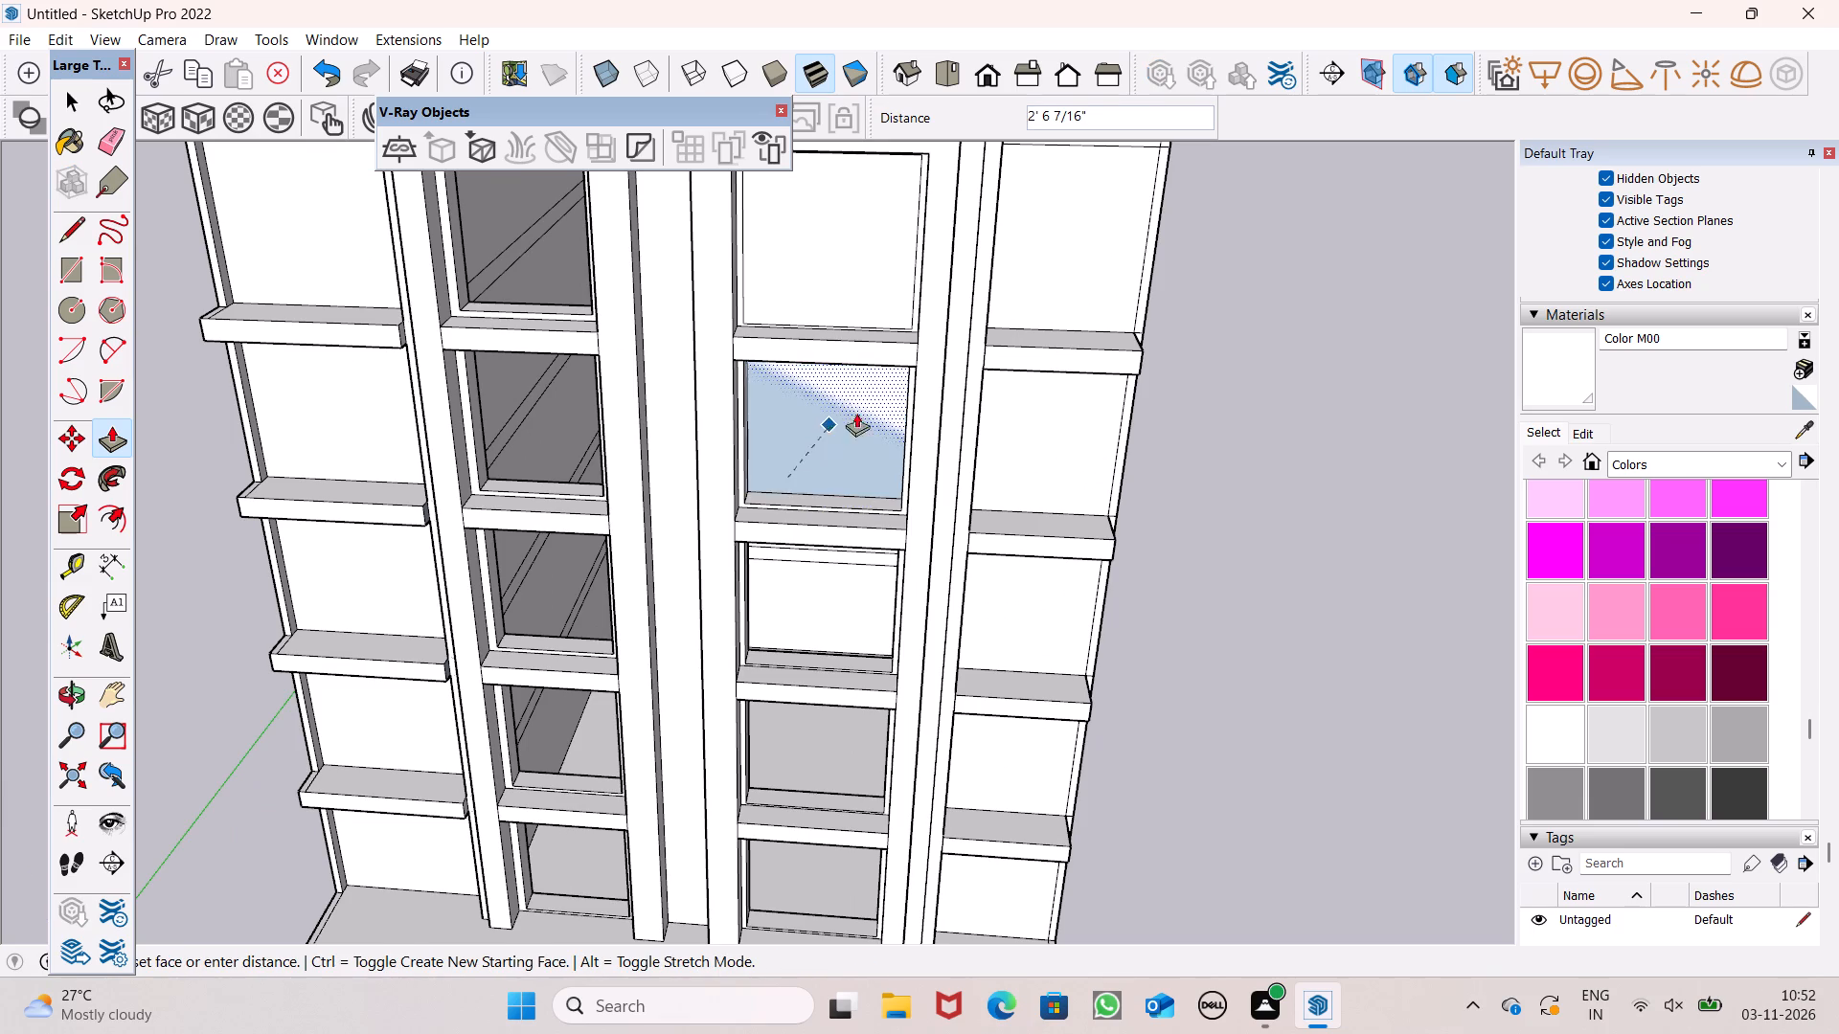
pyautogui.moveTo(856, 413); pyautogui.dragTo(843, 419)
pyautogui.scroll(-7, 900, 405)
pyautogui.scroll(8, 897, 303)
pyautogui.moveTo(788, 447); pyautogui.dragTo(806, 429)
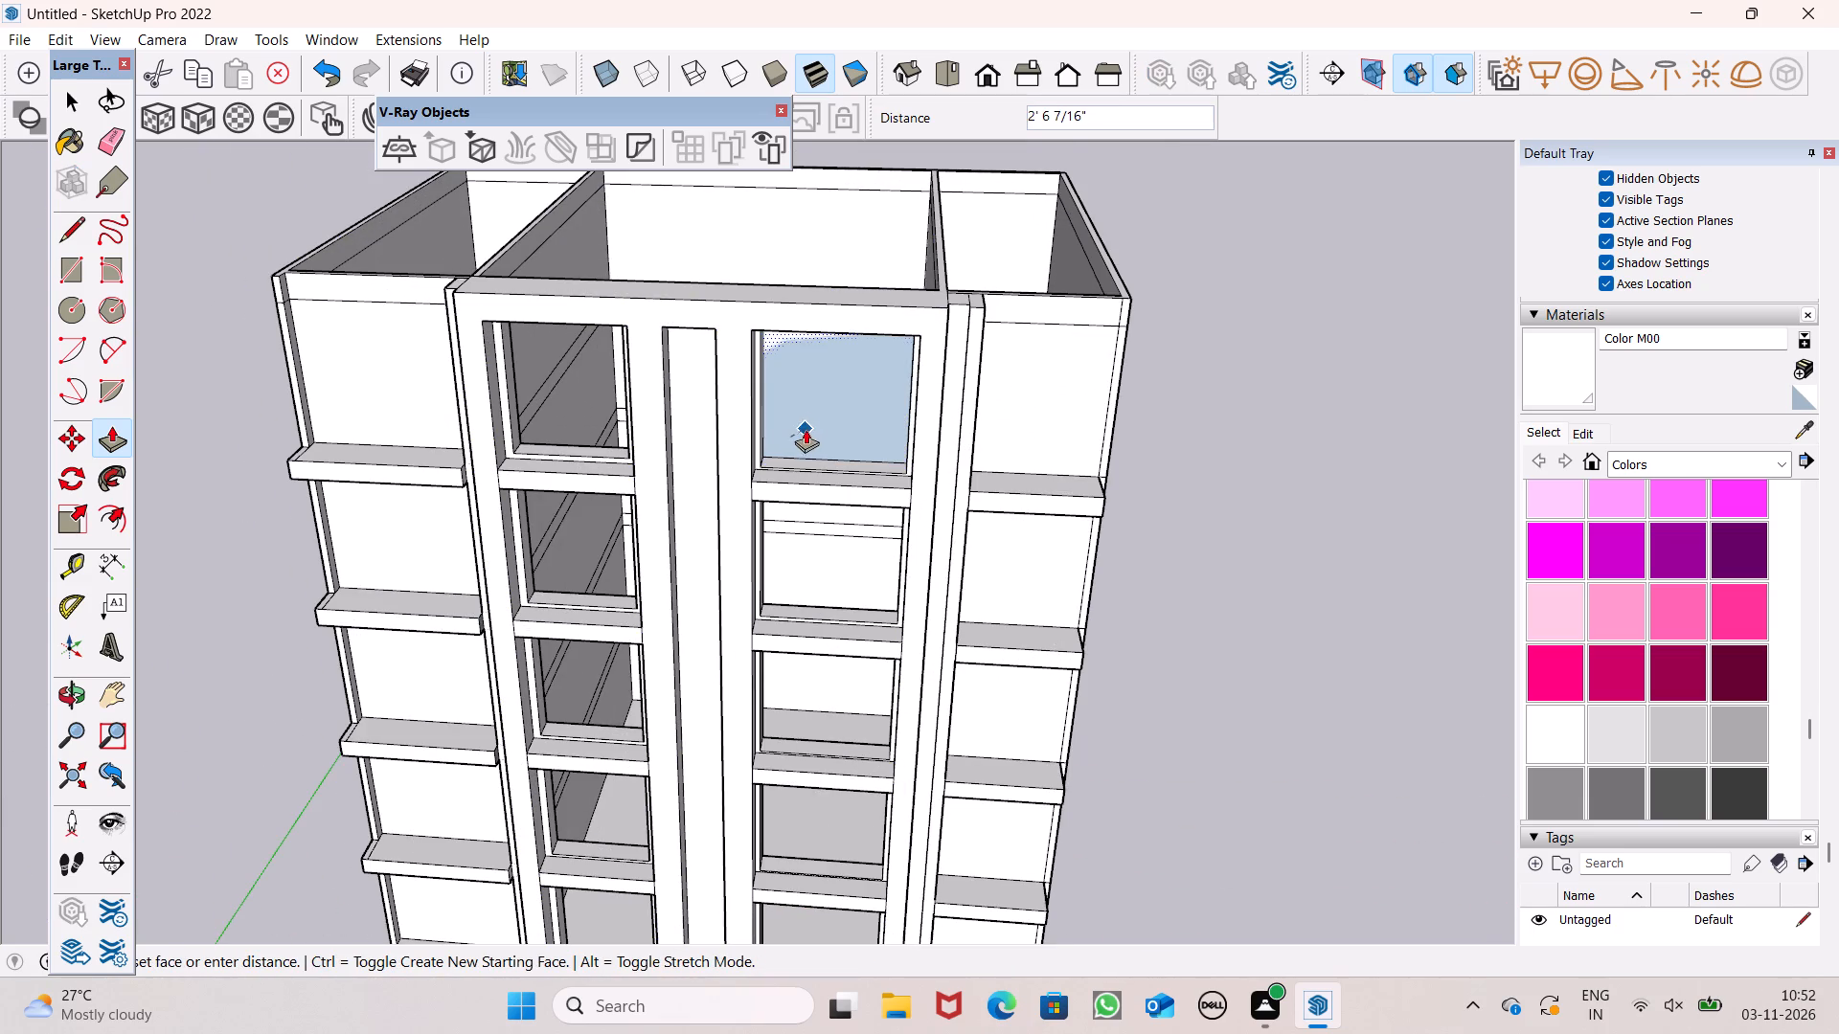
pyautogui.moveTo(806, 429); pyautogui.dragTo(844, 398)
# Lower the left bay's five opening sills to the ledges, about 6 5/8", 5 1/2" and 5" for the top three and 3 11/16" at ground.
pyautogui.scroll(-3, 847, 364)
pyautogui.scroll(7, 664, 461)
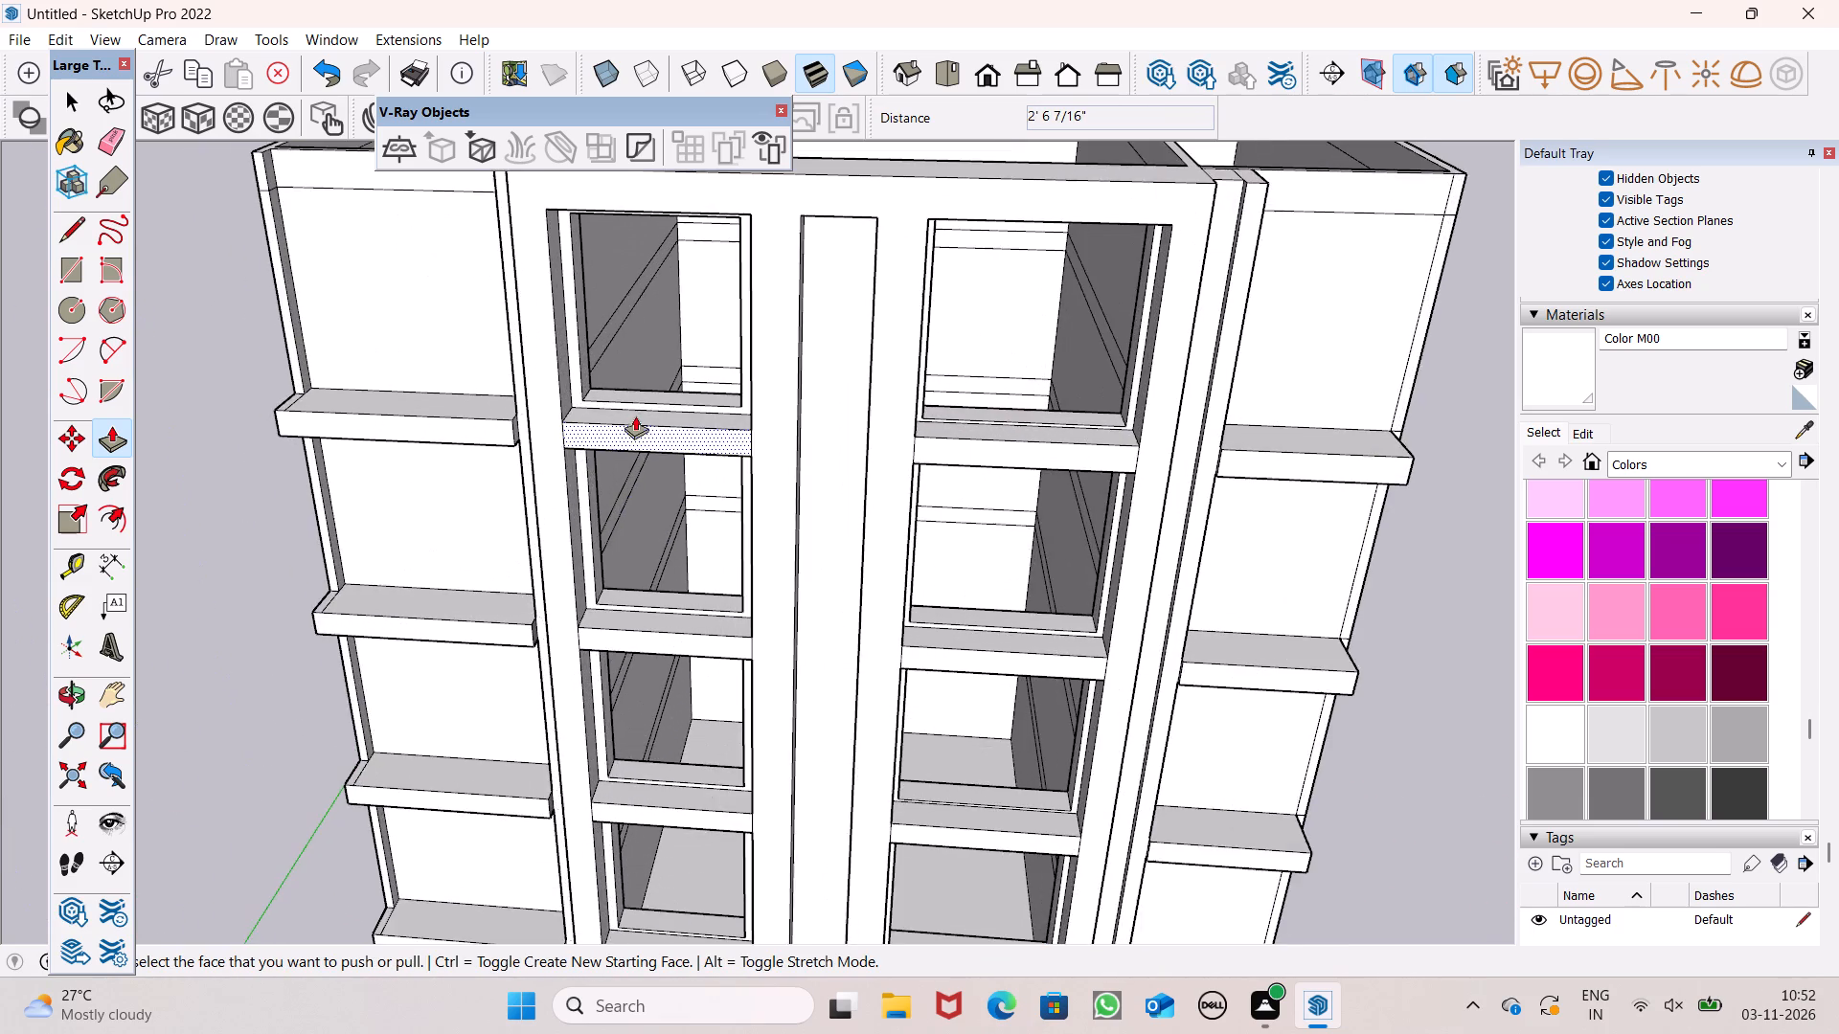
pyautogui.scroll(-3, 682, 416)
pyautogui.scroll(1, 676, 430)
pyautogui.moveTo(676, 436); pyautogui.dragTo(703, 575, button='middle')
pyautogui.scroll(7, 657, 471)
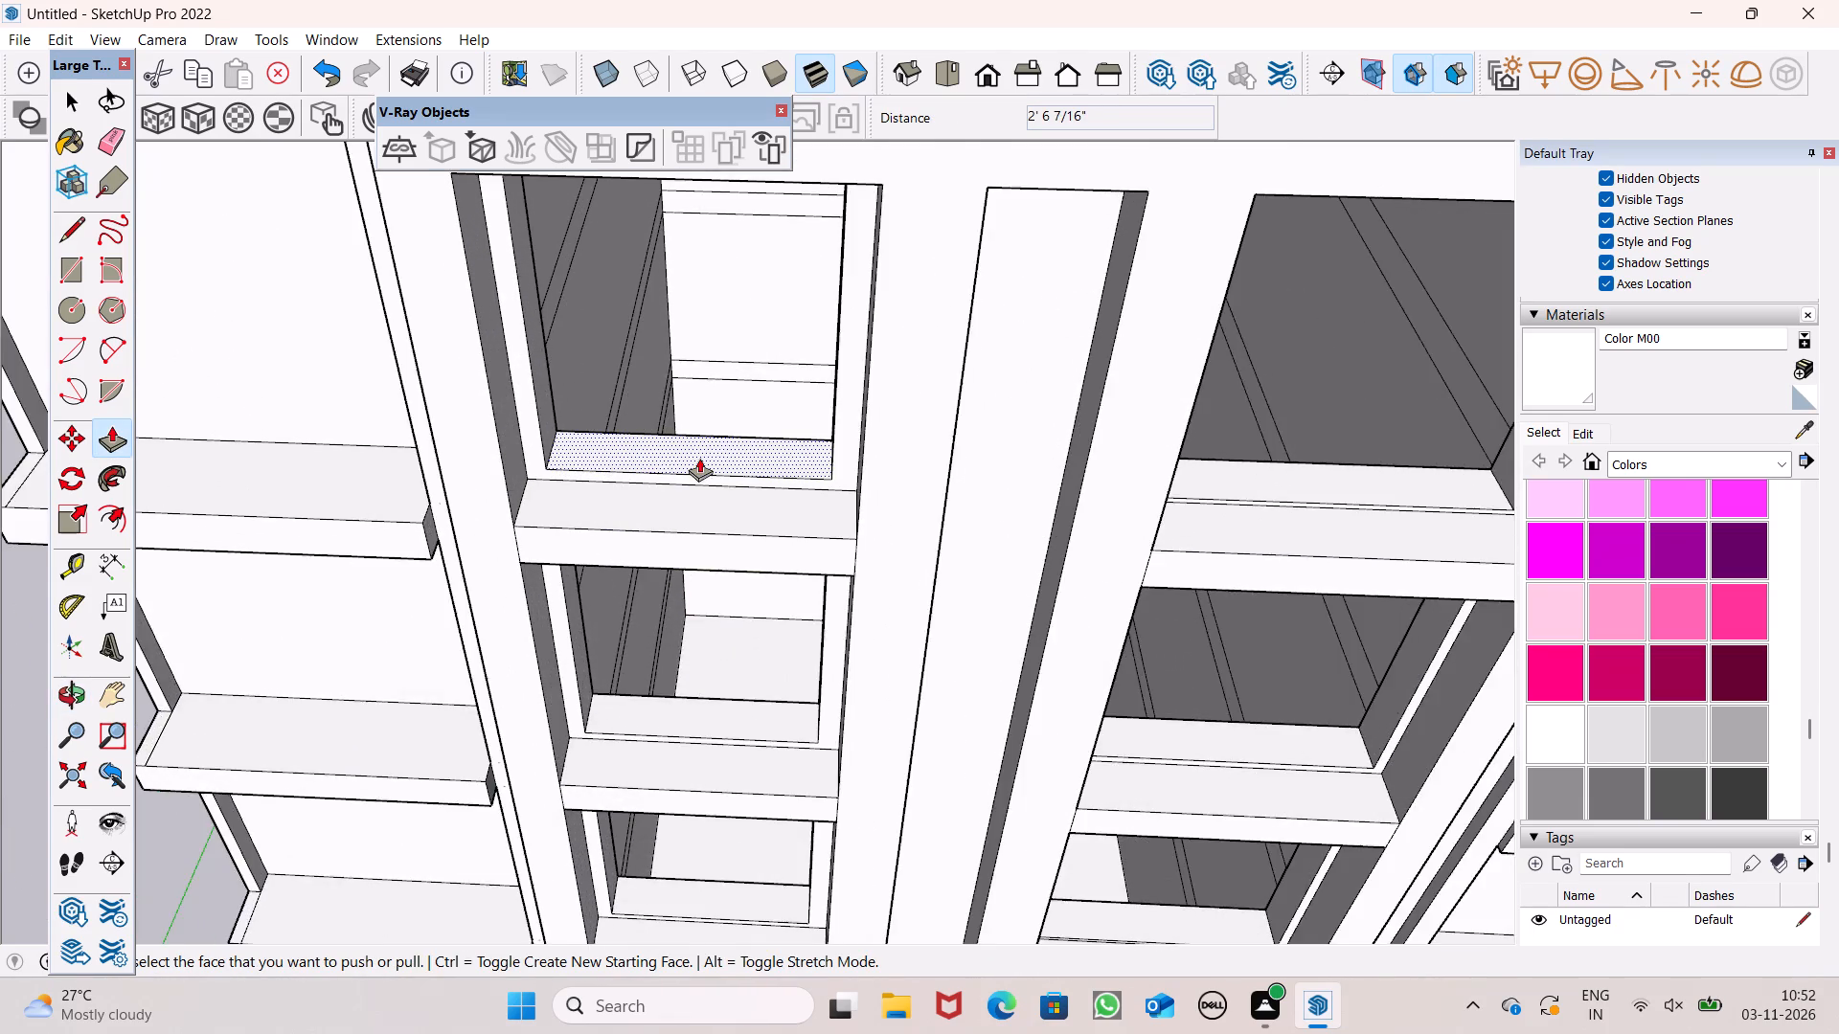
pyautogui.scroll(4, 699, 458)
pyautogui.moveTo(719, 454); pyautogui.dragTo(724, 501)
pyautogui.scroll(-7, 670, 427)
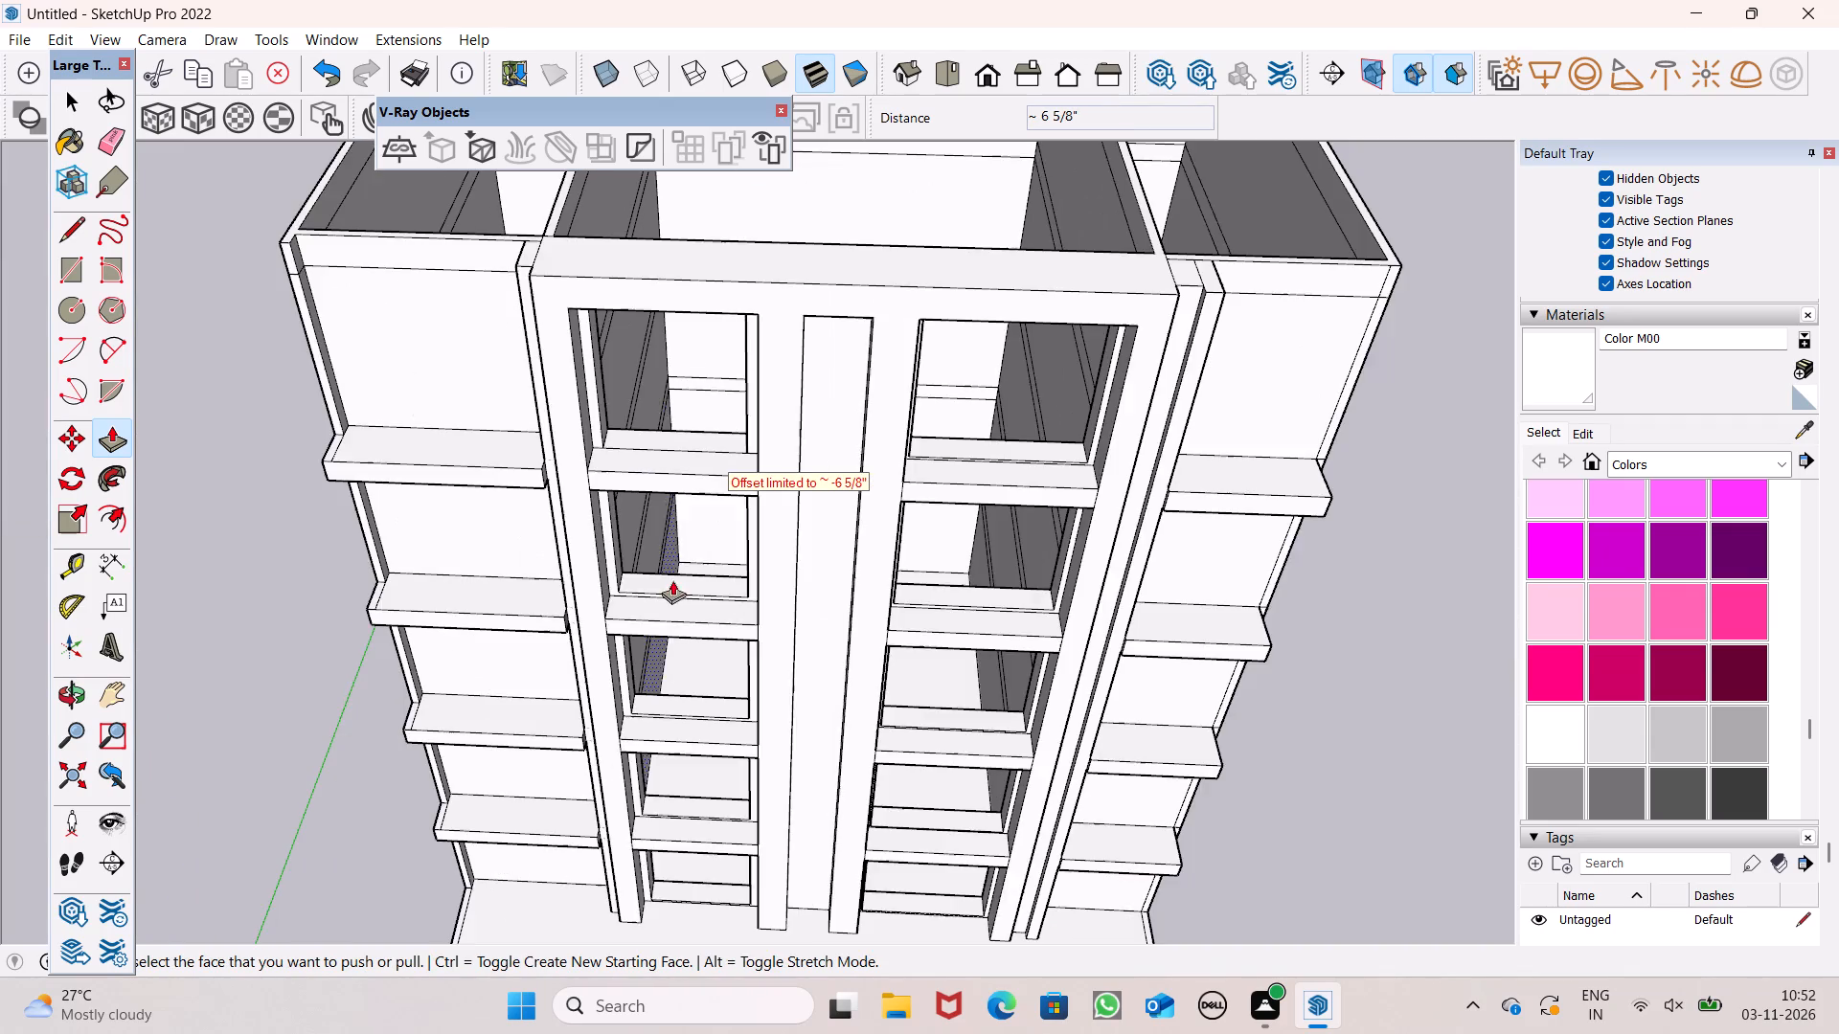
pyautogui.scroll(8, 666, 665)
pyautogui.scroll(-5, 624, 511)
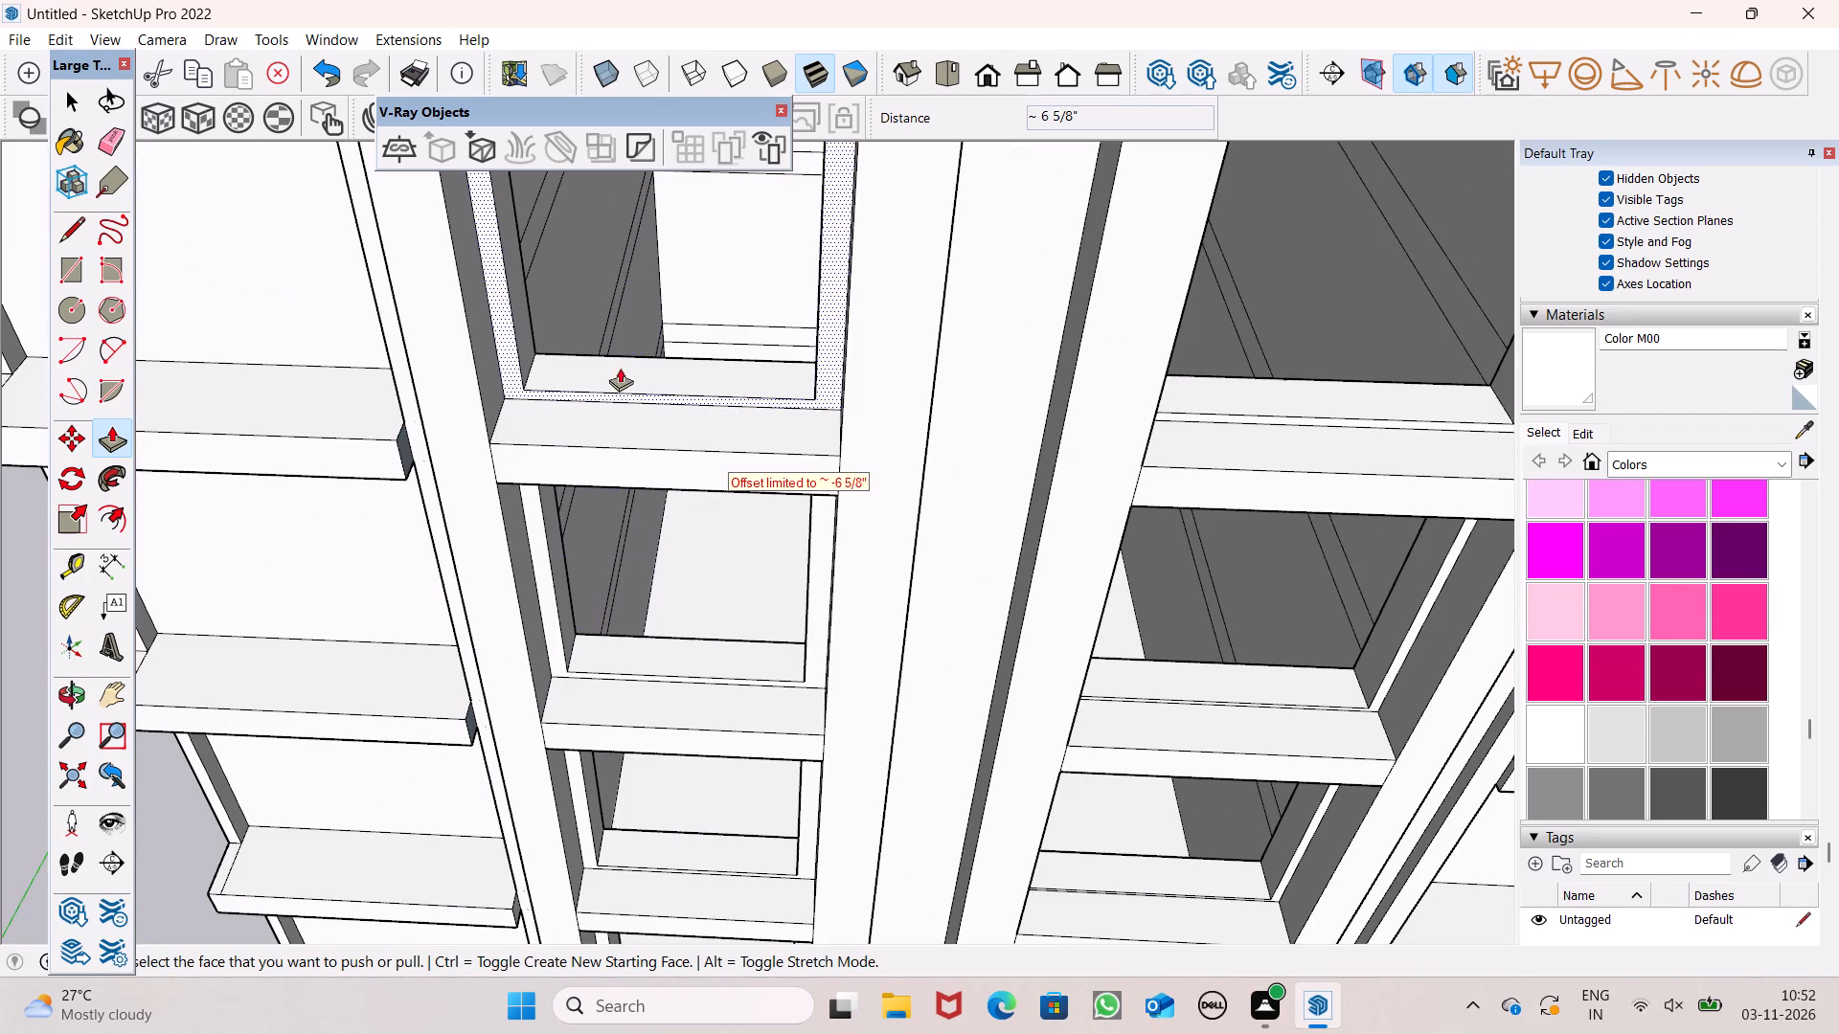
pyautogui.moveTo(620, 368); pyautogui.dragTo(624, 390)
pyautogui.scroll(-6, 653, 313)
pyautogui.scroll(6, 690, 568)
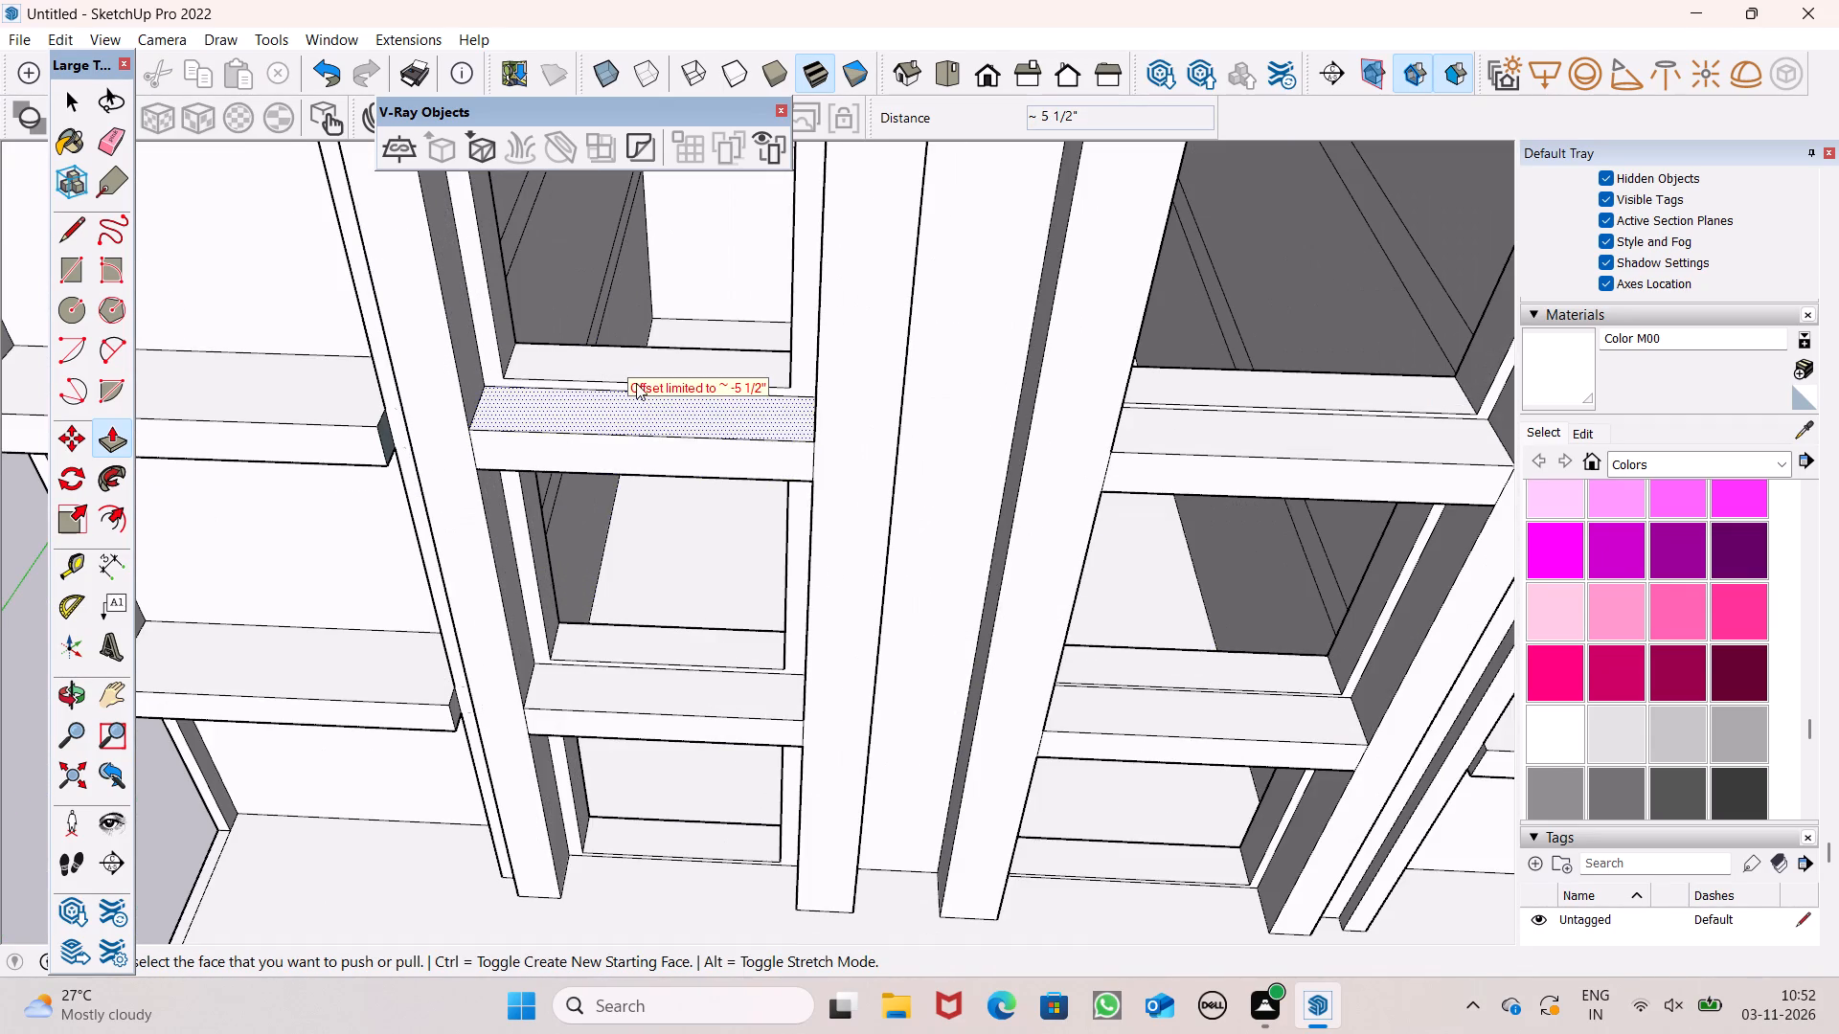
pyautogui.moveTo(624, 365); pyautogui.dragTo(624, 382)
pyautogui.scroll(-4, 698, 300)
pyautogui.scroll(5, 657, 510)
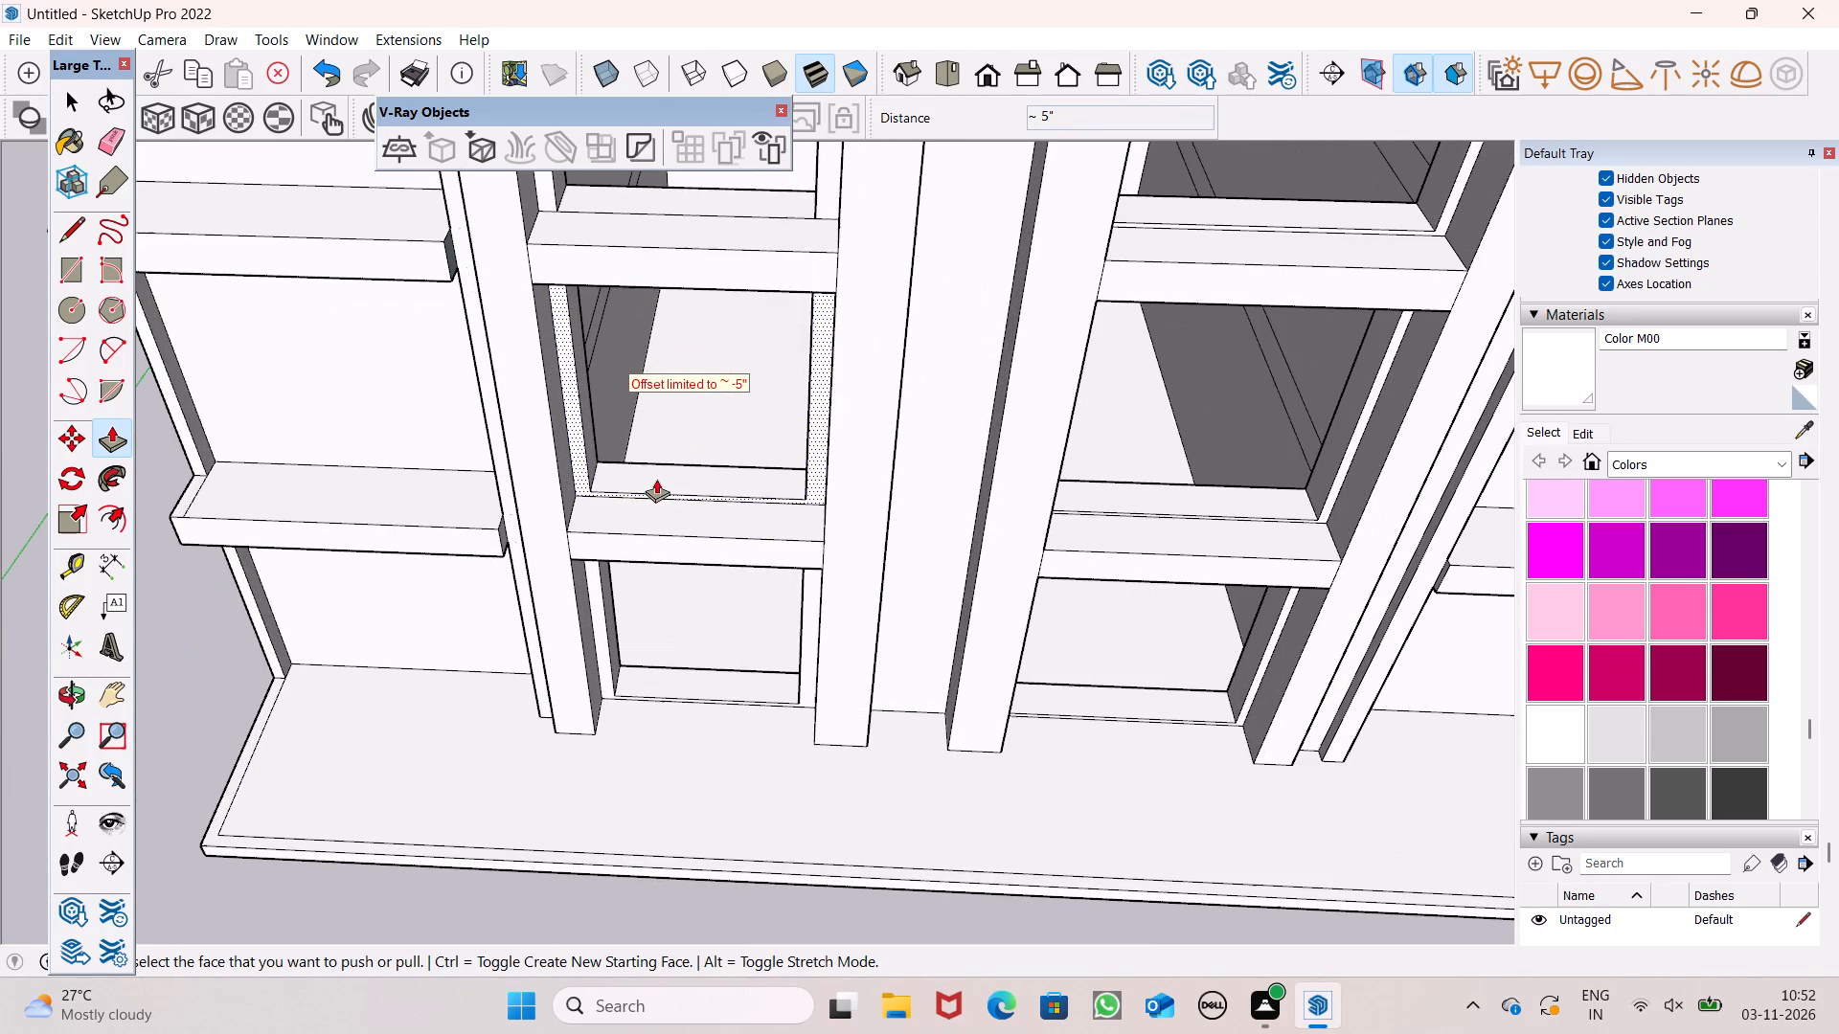
pyautogui.moveTo(656, 479); pyautogui.dragTo(656, 506)
pyautogui.scroll(-3, 696, 430)
pyautogui.scroll(6, 681, 645)
pyautogui.moveTo(683, 618); pyautogui.dragTo(684, 630)
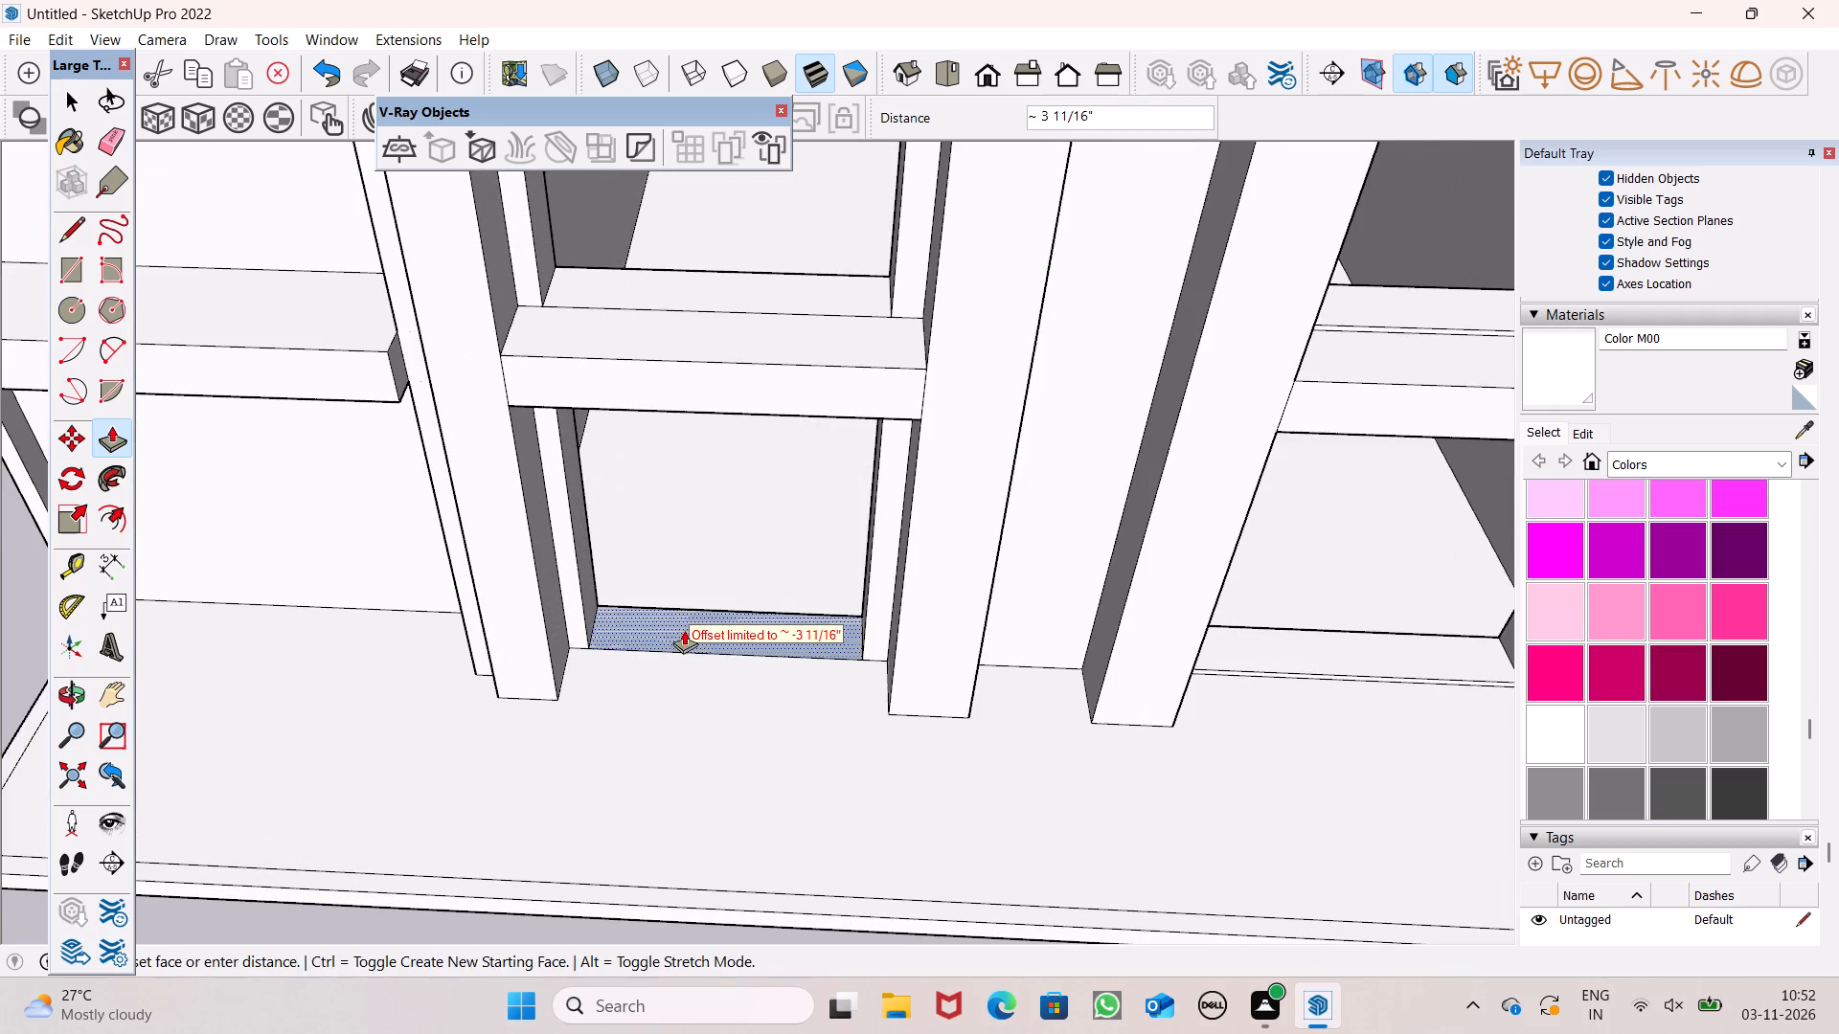
pyautogui.moveTo(684, 630); pyautogui.dragTo(683, 634)
# Lower the right bay's bottom four opening sills with Push/Pull, about 3 5/16", 2 3/8", 2 11/16" and 4 13/16" from the ground up.
pyautogui.scroll(-8, 583, 632)
pyautogui.scroll(6, 929, 650)
pyautogui.moveTo(895, 632); pyautogui.dragTo(887, 649)
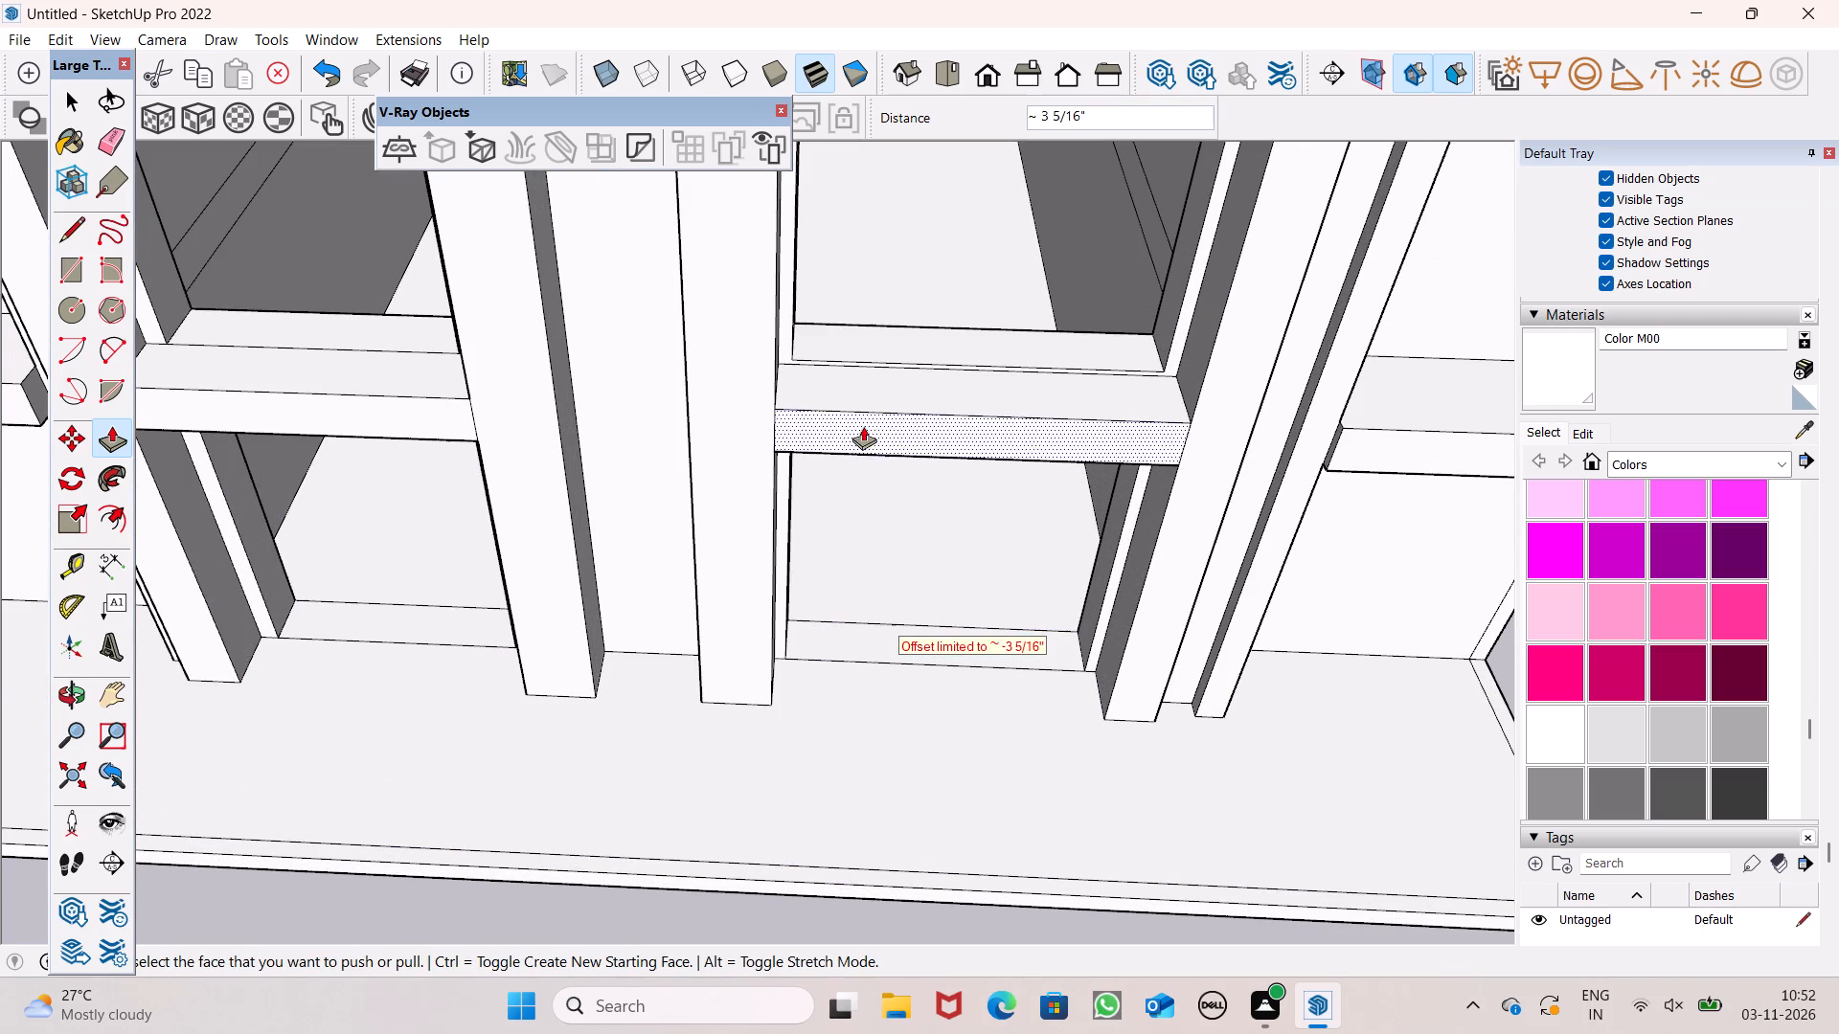
pyautogui.moveTo(888, 338); pyautogui.dragTo(888, 357)
pyautogui.scroll(-8, 787, 523)
pyautogui.scroll(4, 855, 284)
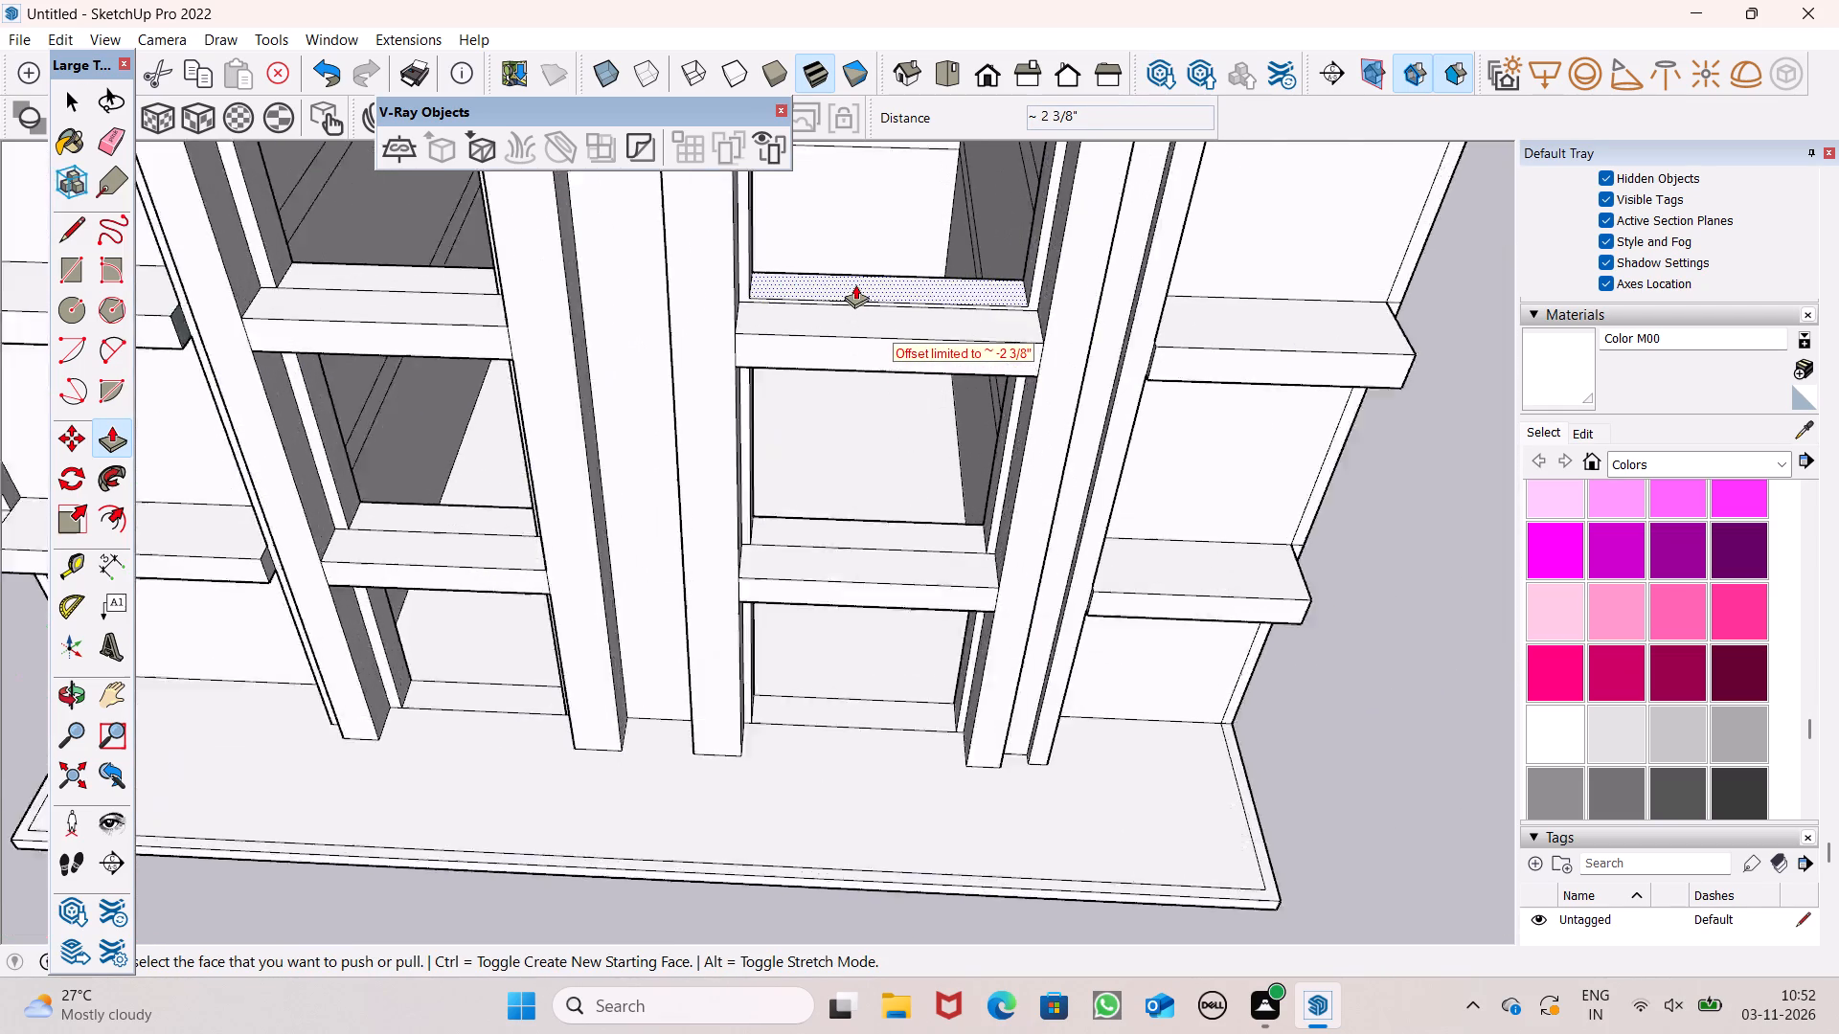
pyautogui.scroll(3, 855, 284)
pyautogui.moveTo(854, 289); pyautogui.dragTo(851, 307)
pyautogui.scroll(-8, 799, 387)
pyautogui.scroll(7, 803, 235)
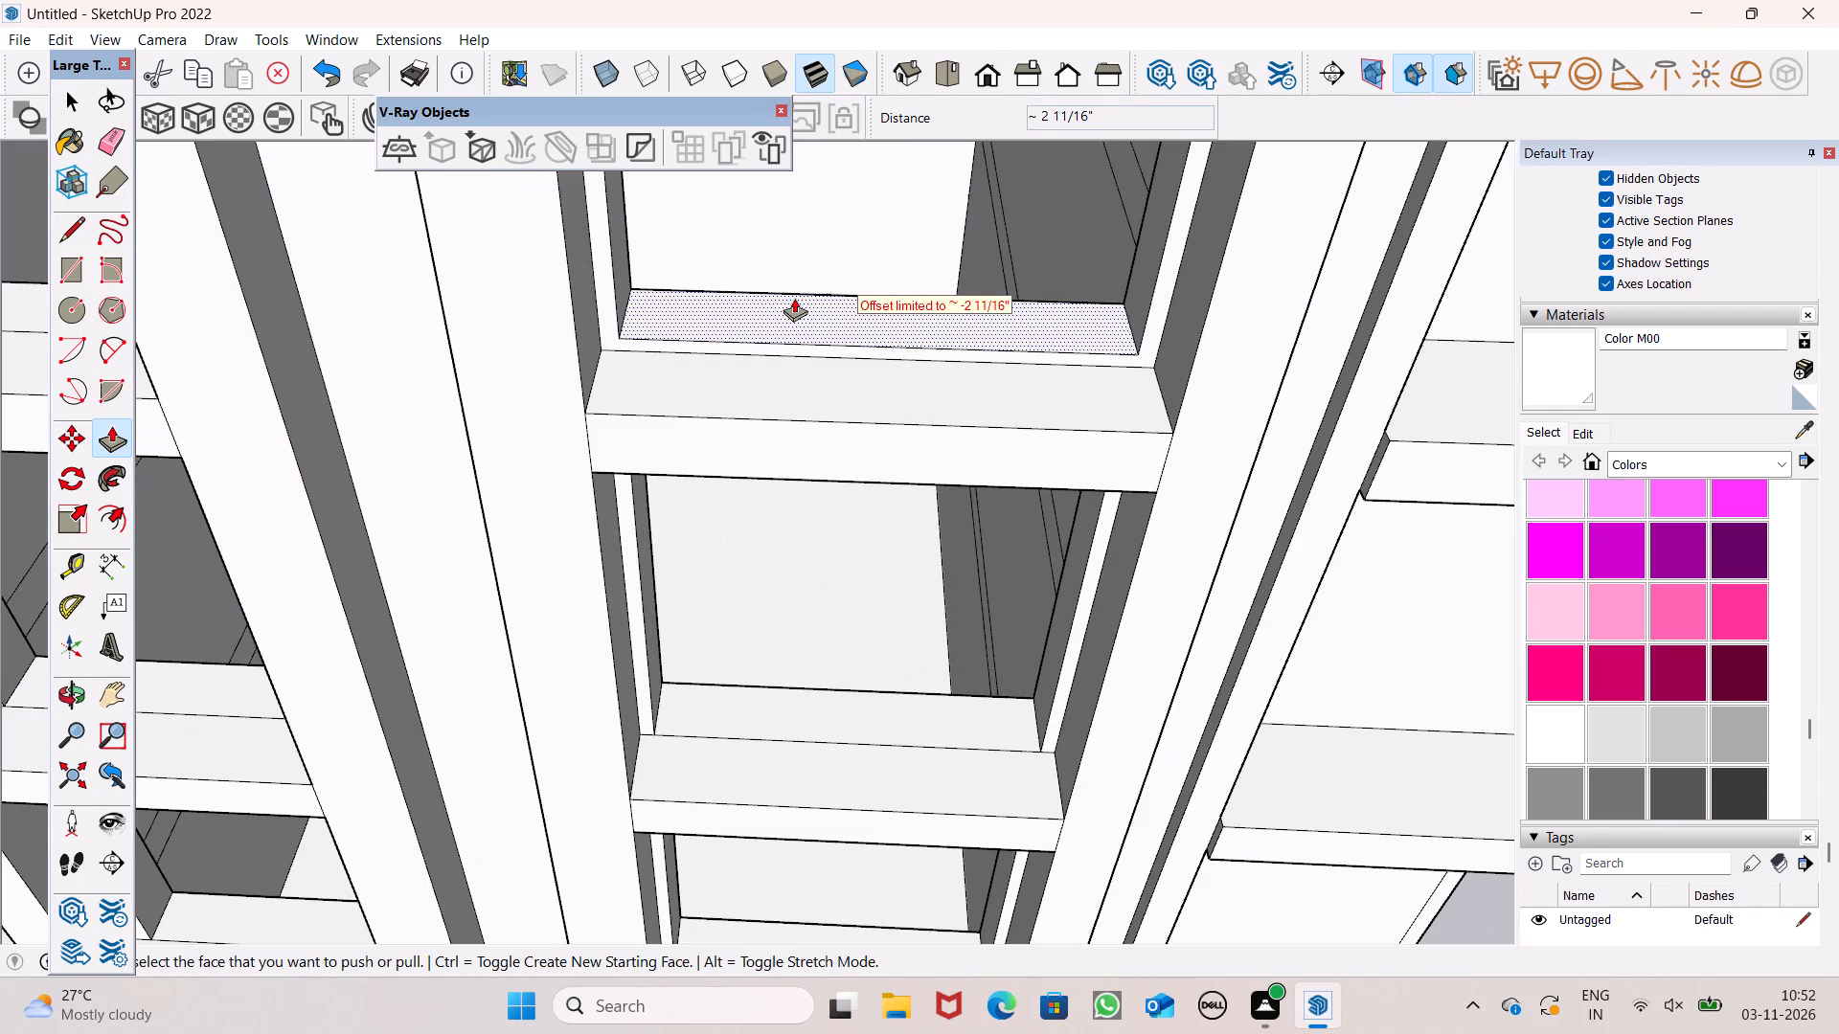
pyautogui.moveTo(793, 314); pyautogui.dragTo(789, 339)
pyautogui.scroll(-7, 727, 390)
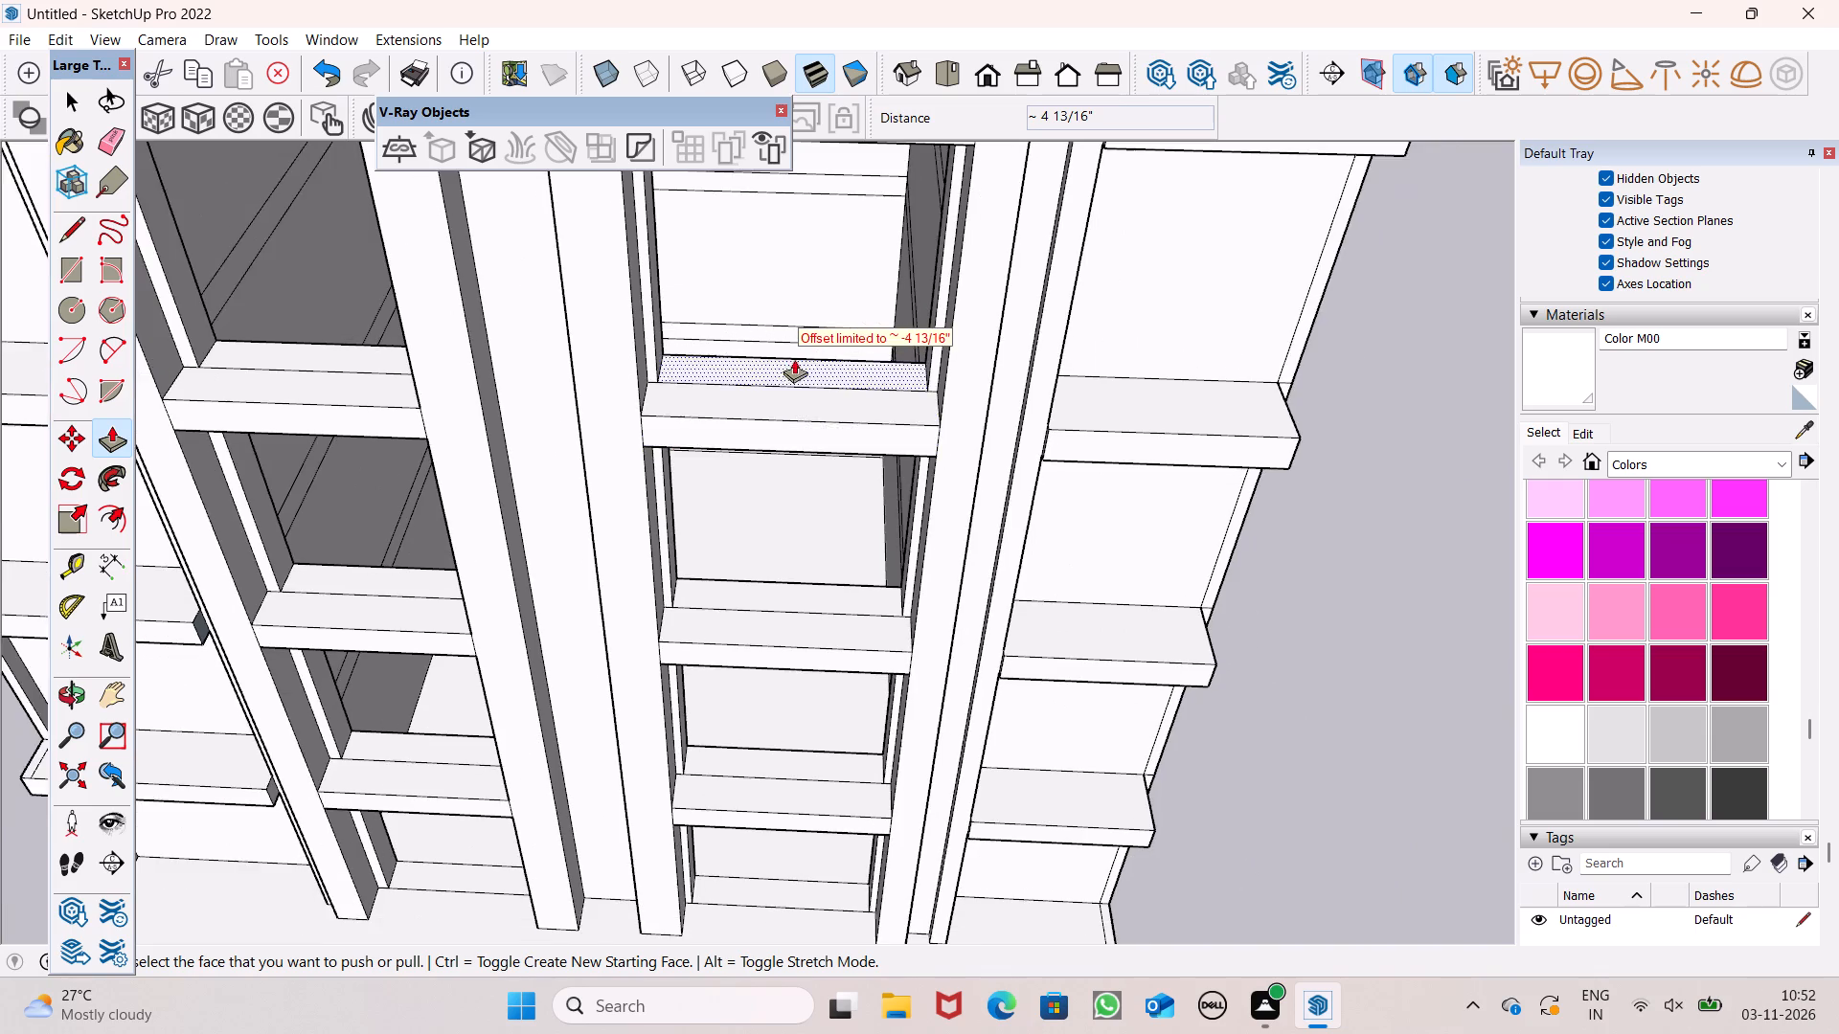
# Examine the sills of the window openings in both front bays up close.
pyautogui.scroll(8, 795, 358)
pyautogui.moveTo(1045, 461); pyautogui.dragTo(767, 583, button='middle')
pyautogui.scroll(1, 779, 577)
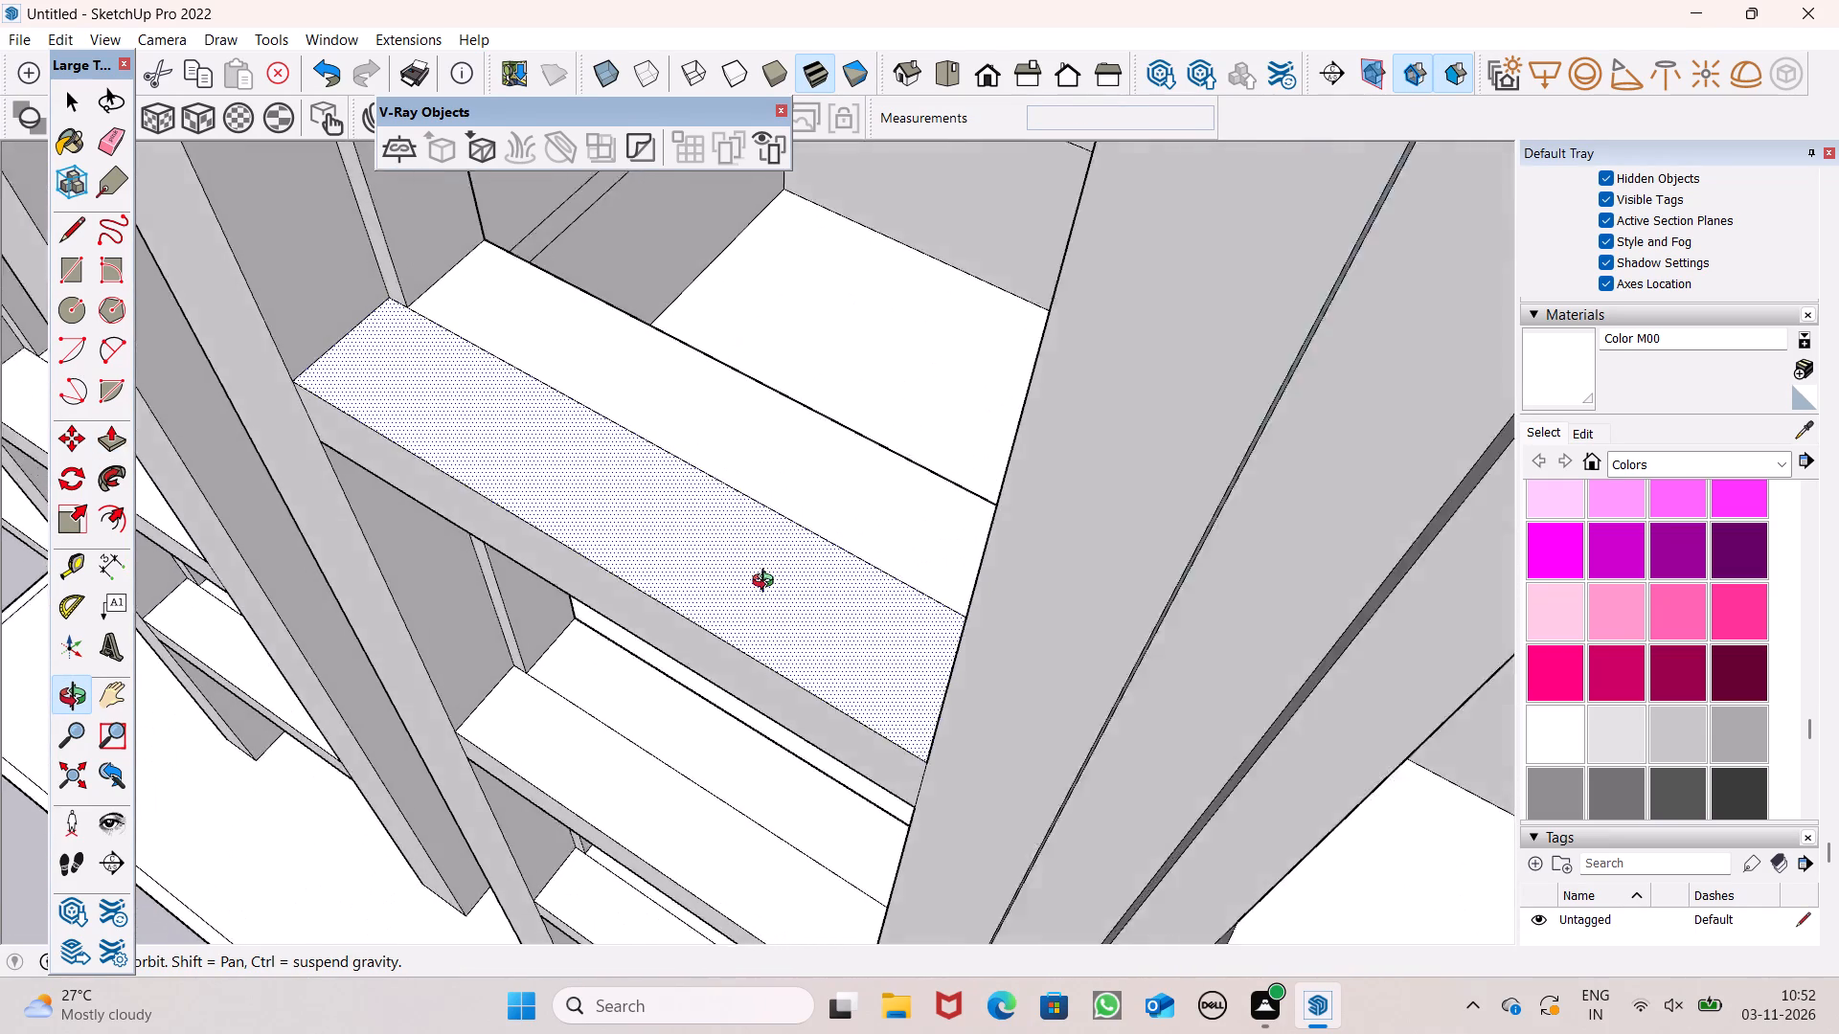
pyautogui.moveTo(767, 583); pyautogui.dragTo(998, 353, button='middle')
pyautogui.scroll(-5, 976, 356)
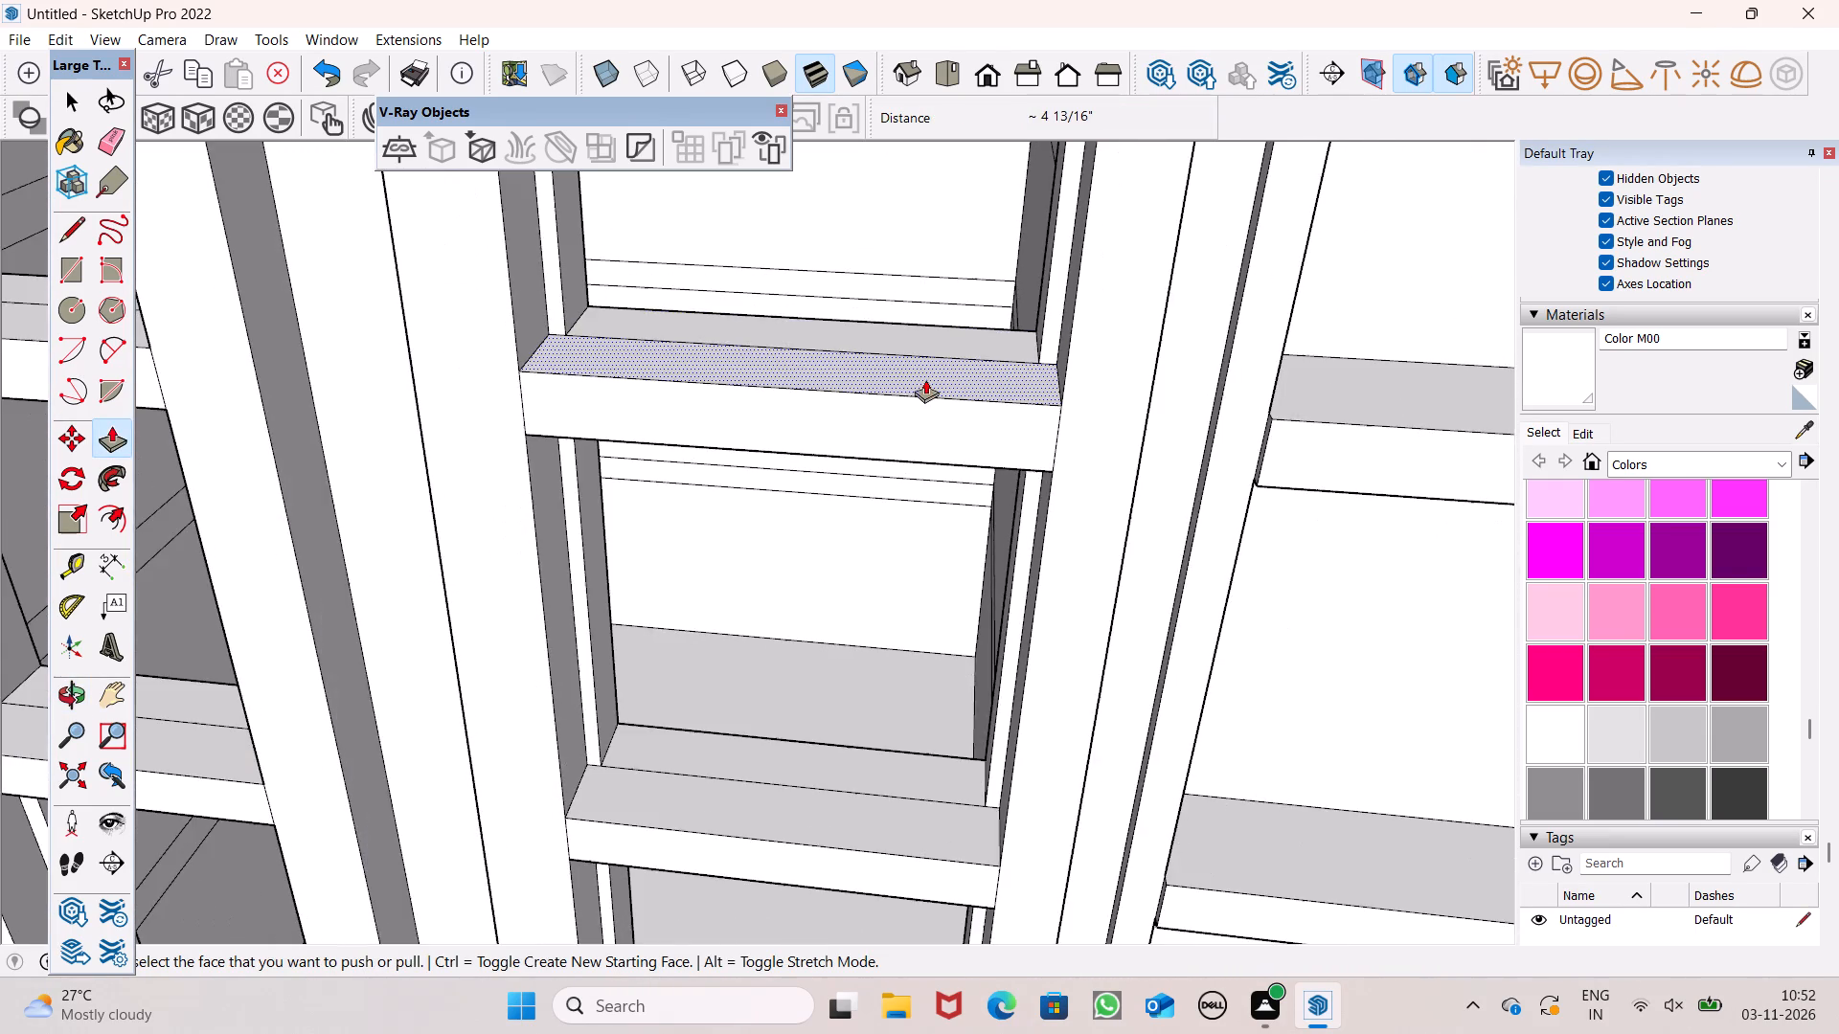
pyautogui.scroll(-7, 902, 390)
pyautogui.scroll(2, 465, 362)
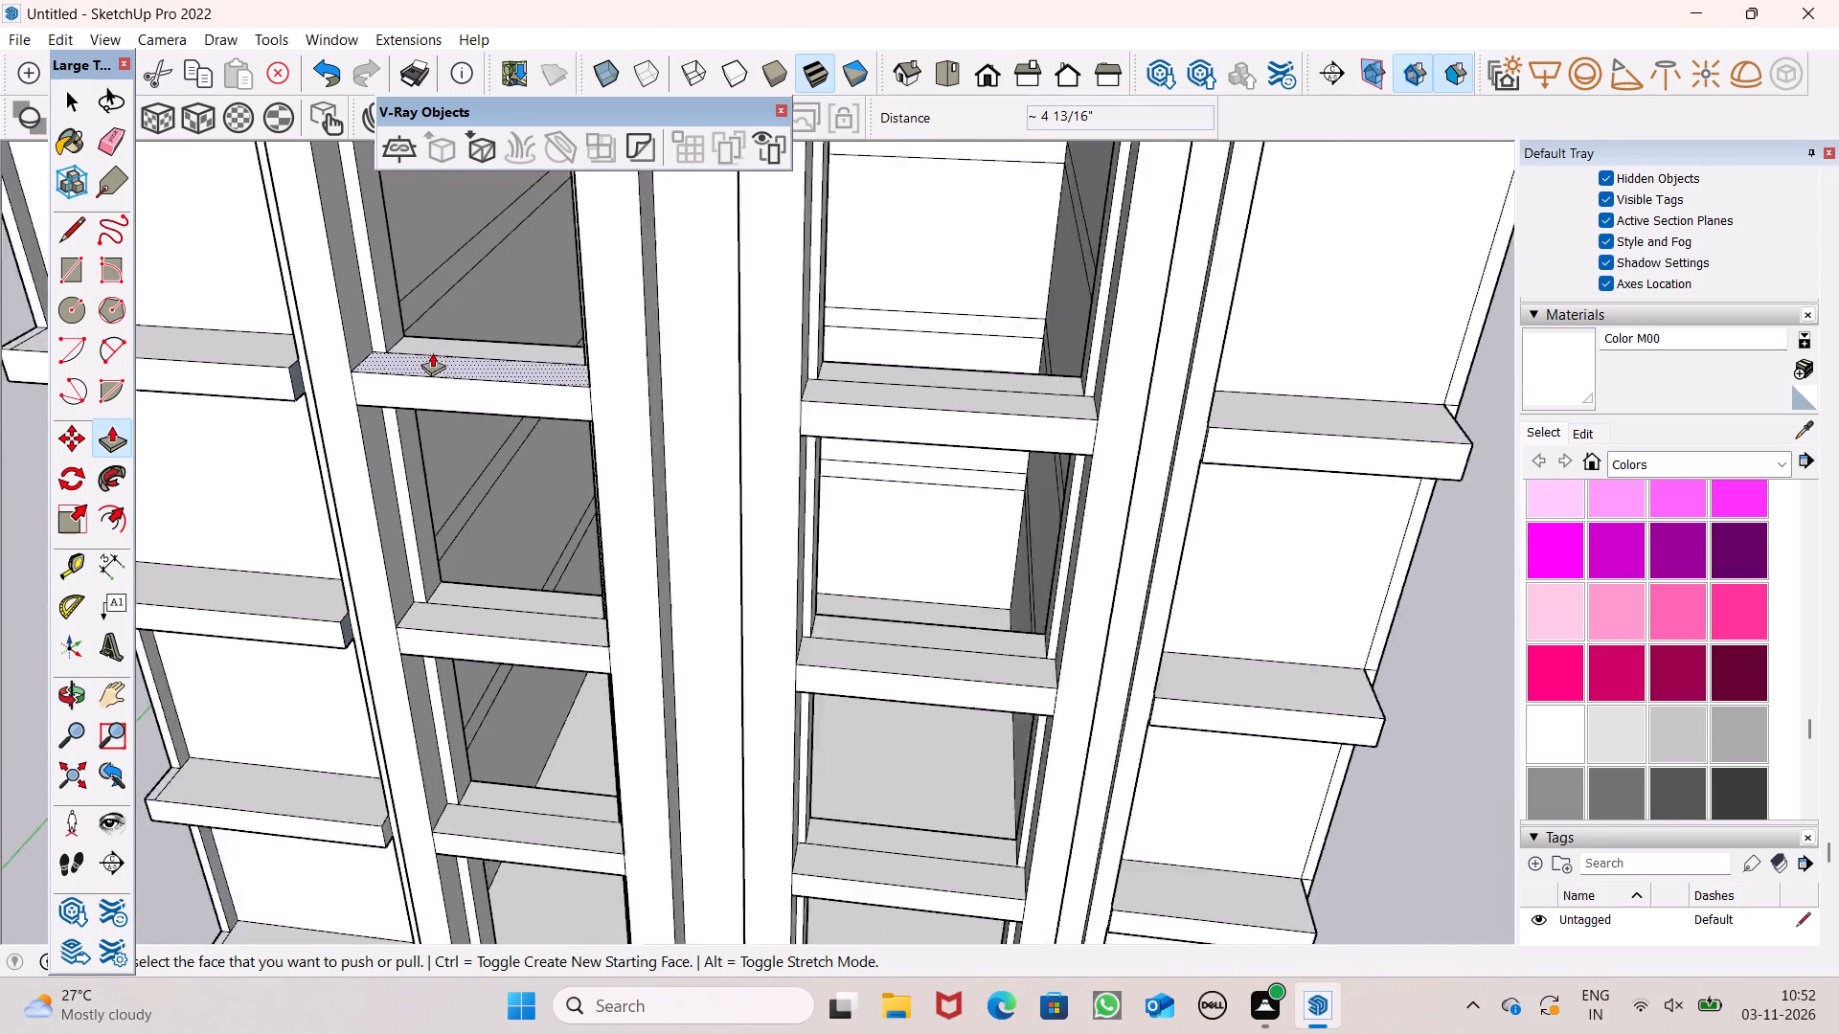
pyautogui.scroll(8, 432, 352)
pyautogui.moveTo(412, 391); pyautogui.dragTo(298, 611, button='middle')
pyautogui.scroll(6, 306, 464)
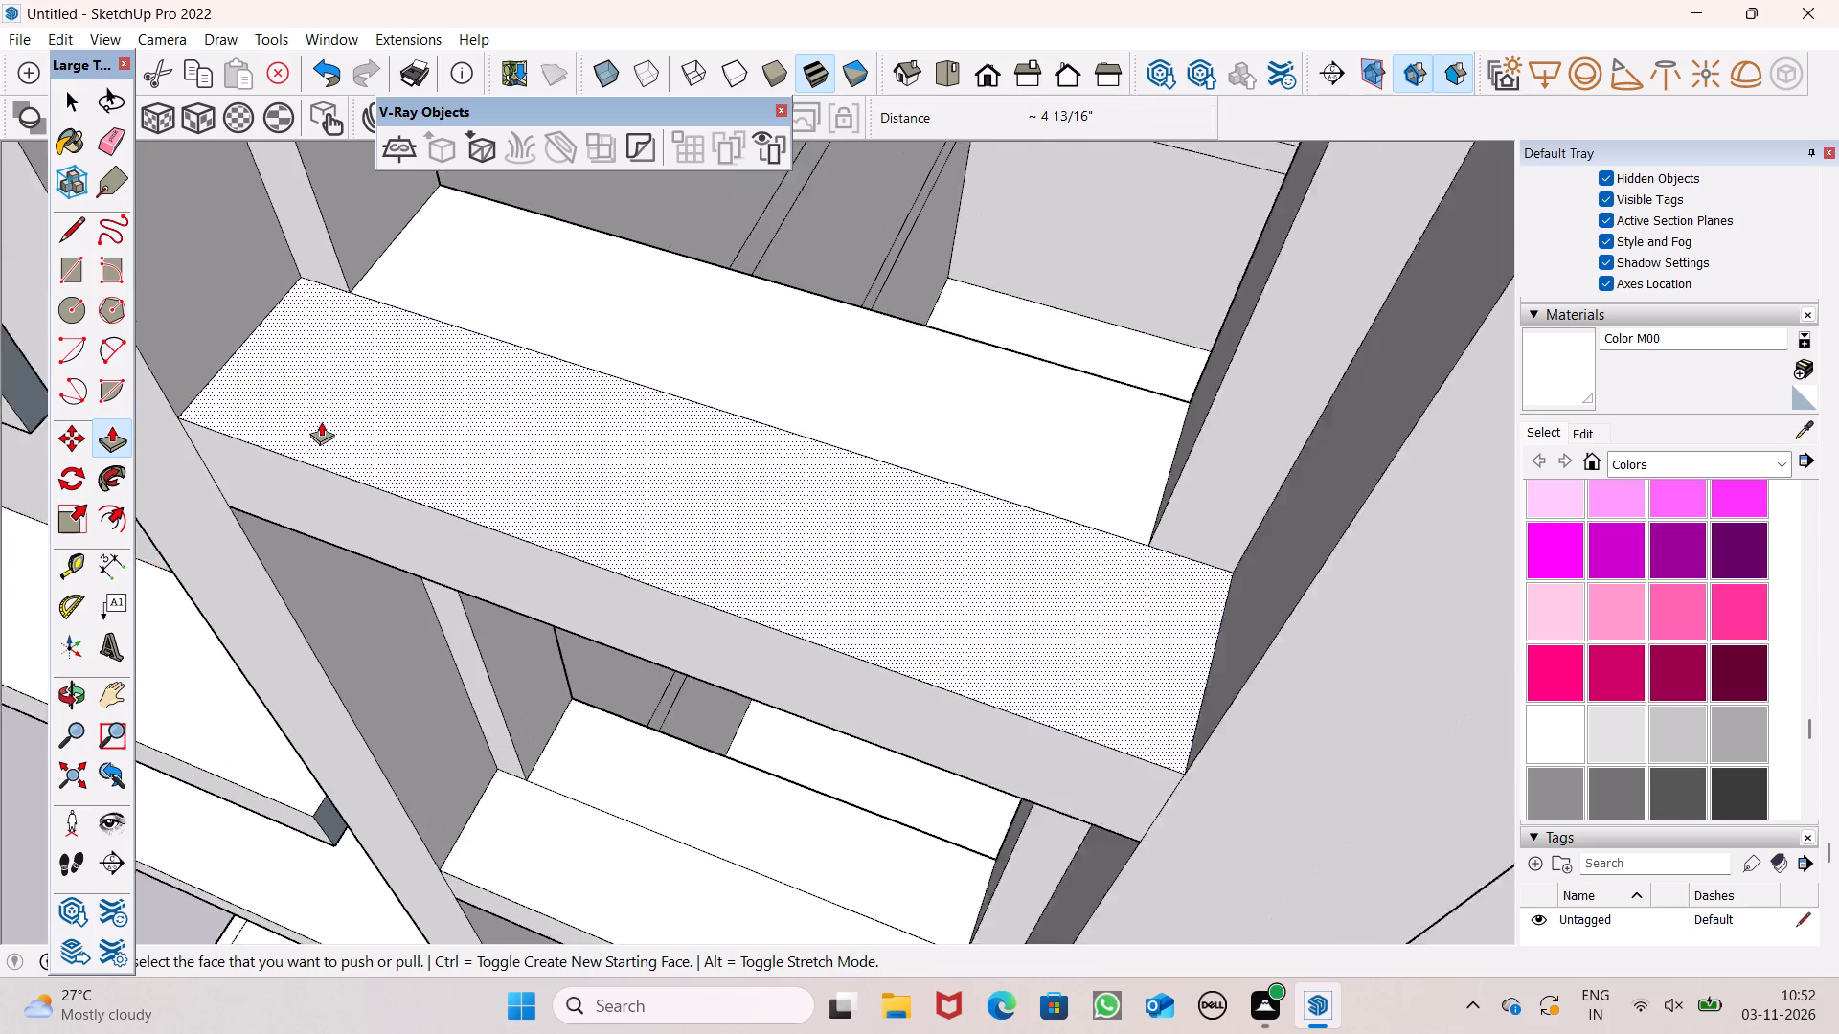
pyautogui.scroll(2, 321, 421)
pyautogui.scroll(8, 789, 371)
pyautogui.scroll(-7, 789, 403)
pyautogui.scroll(-16, 761, 298)
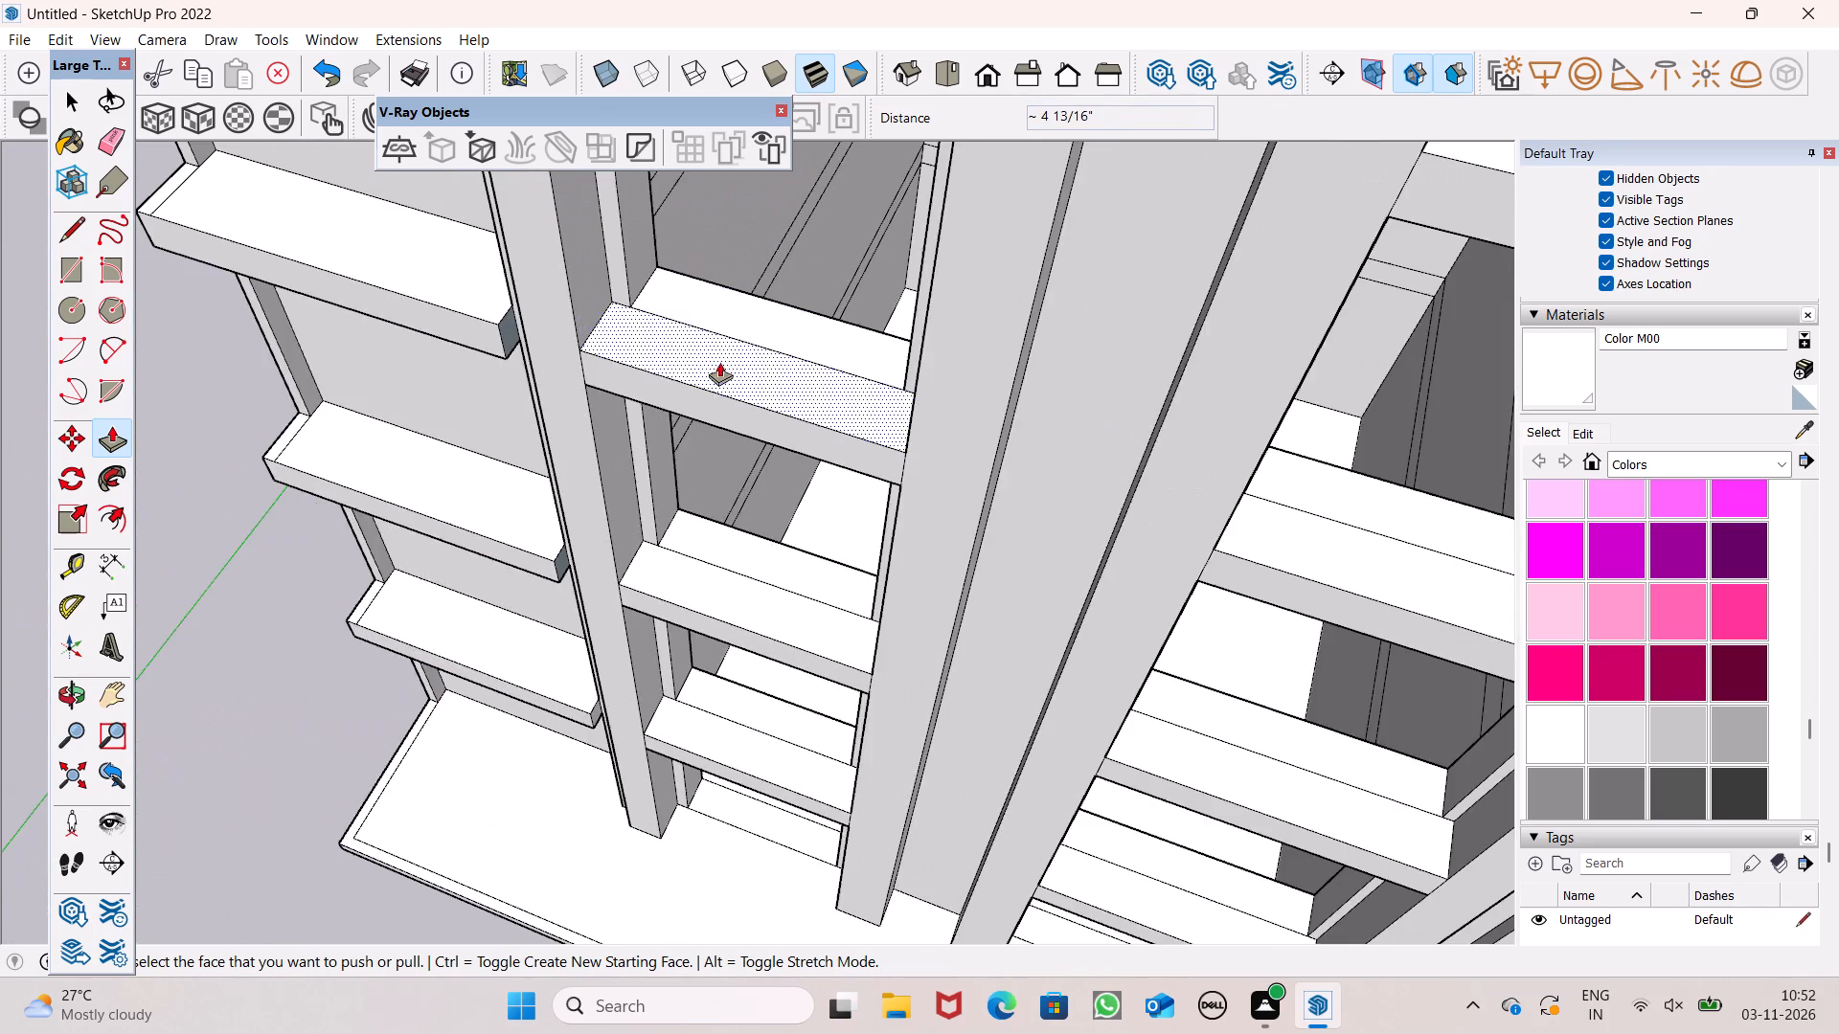
pyautogui.scroll(-6, 715, 345)
pyautogui.scroll(8, 1298, 445)
pyautogui.scroll(11, 953, 428)
pyautogui.moveTo(924, 400); pyautogui.dragTo(857, 480, button='middle')
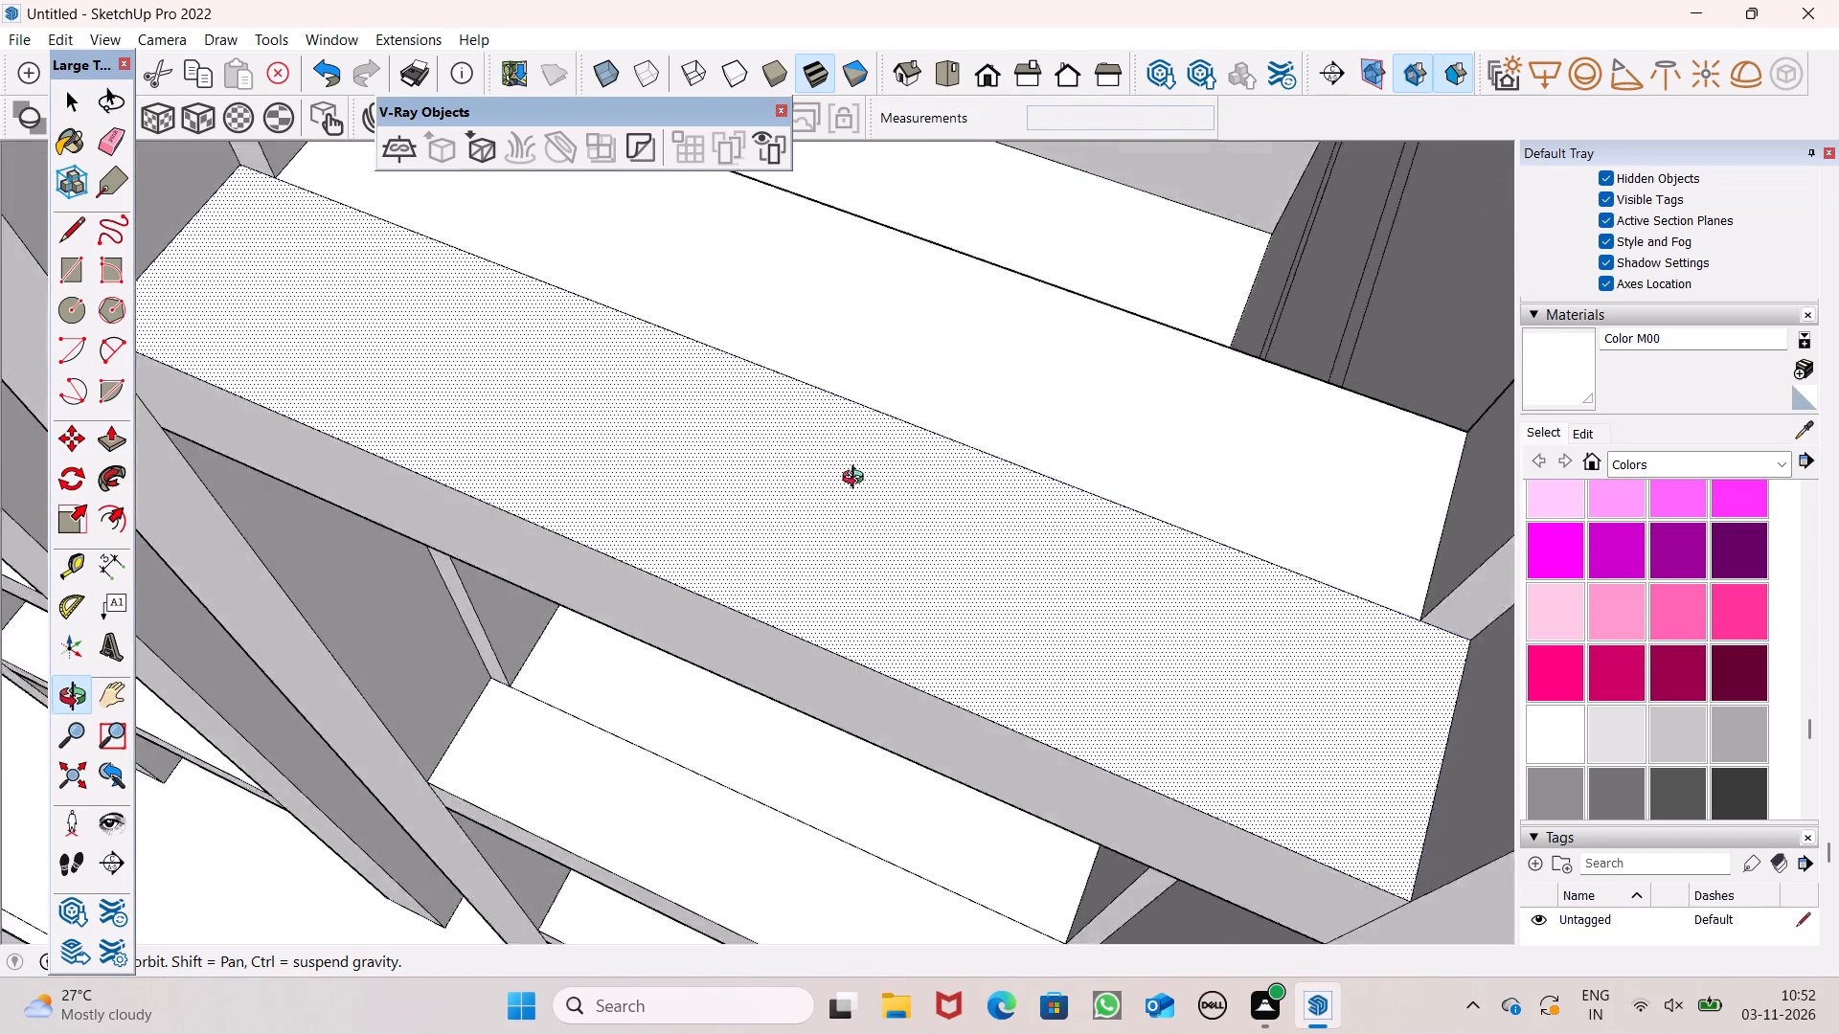
pyautogui.moveTo(857, 480); pyautogui.dragTo(1153, 321, button='middle')
pyautogui.scroll(1, 593, 393)
pyautogui.moveTo(488, 373); pyautogui.dragTo(459, 416)
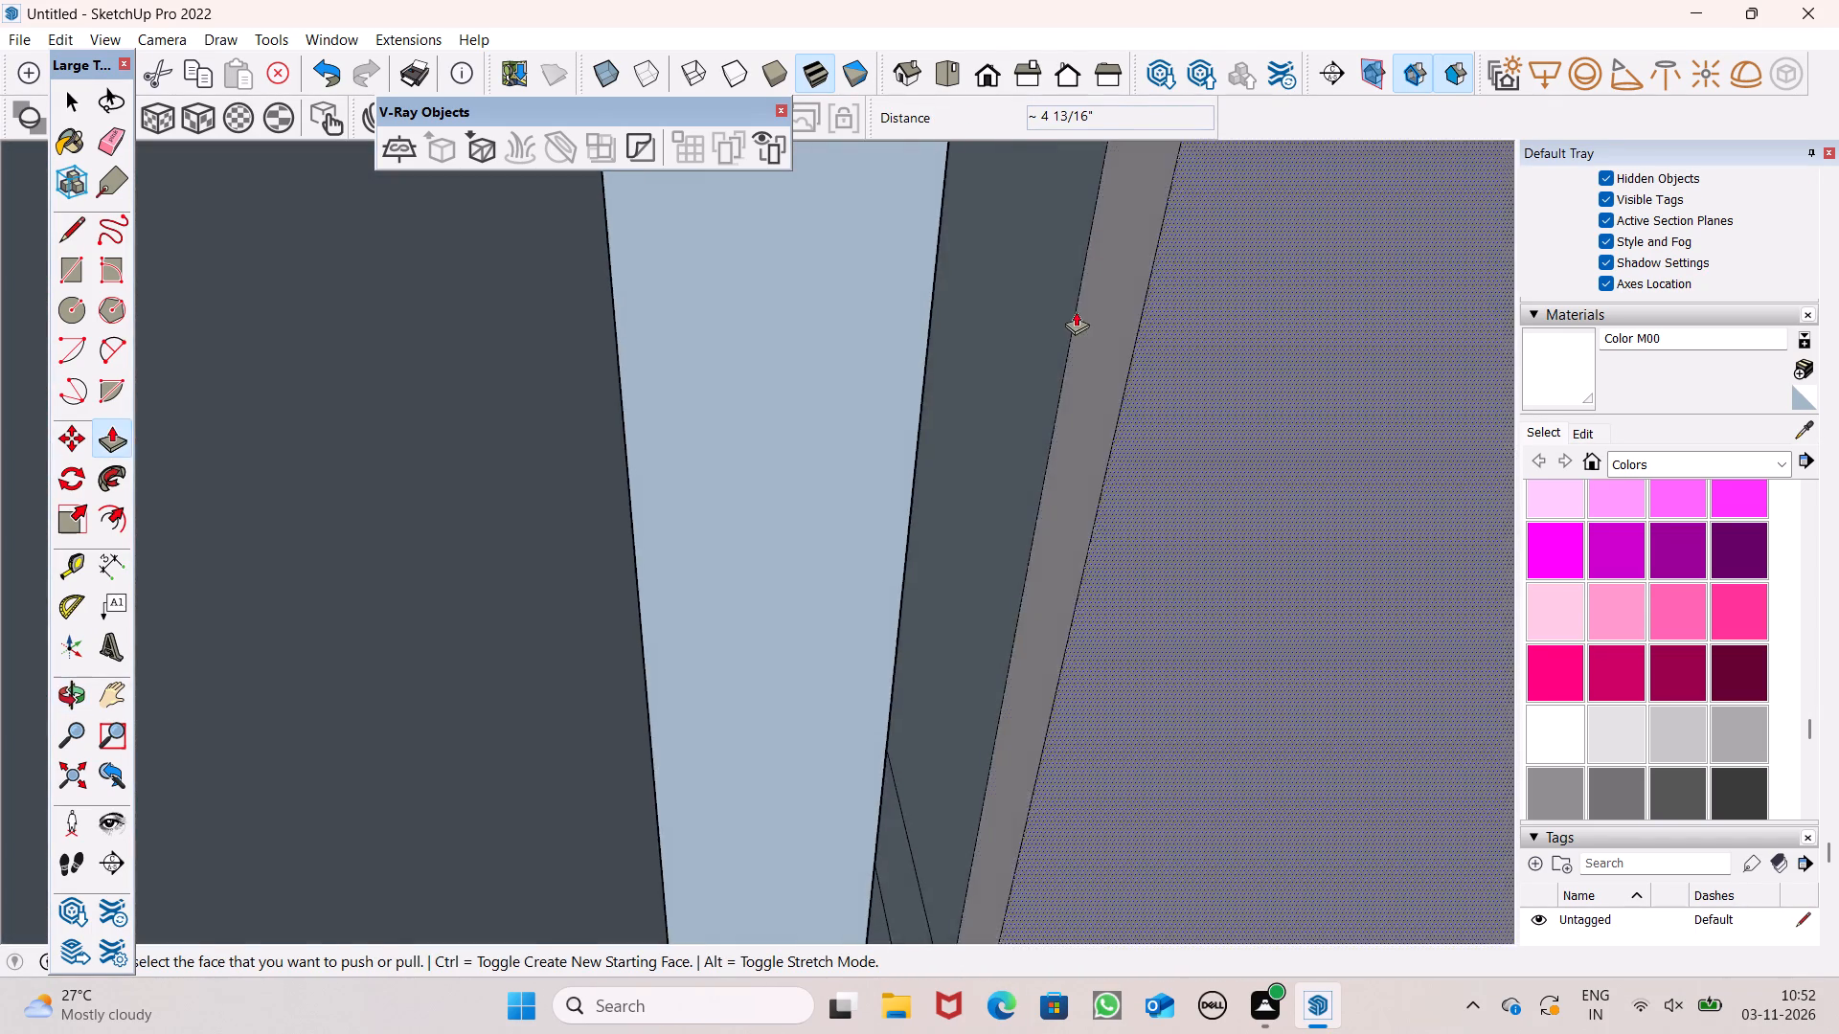
pyautogui.scroll(-6, 1076, 311)
# Lower the right bay's top-level opening sill about 2 3/4" with Push/Pull.
pyautogui.click(988, 91)
pyautogui.scroll(-7, 829, 665)
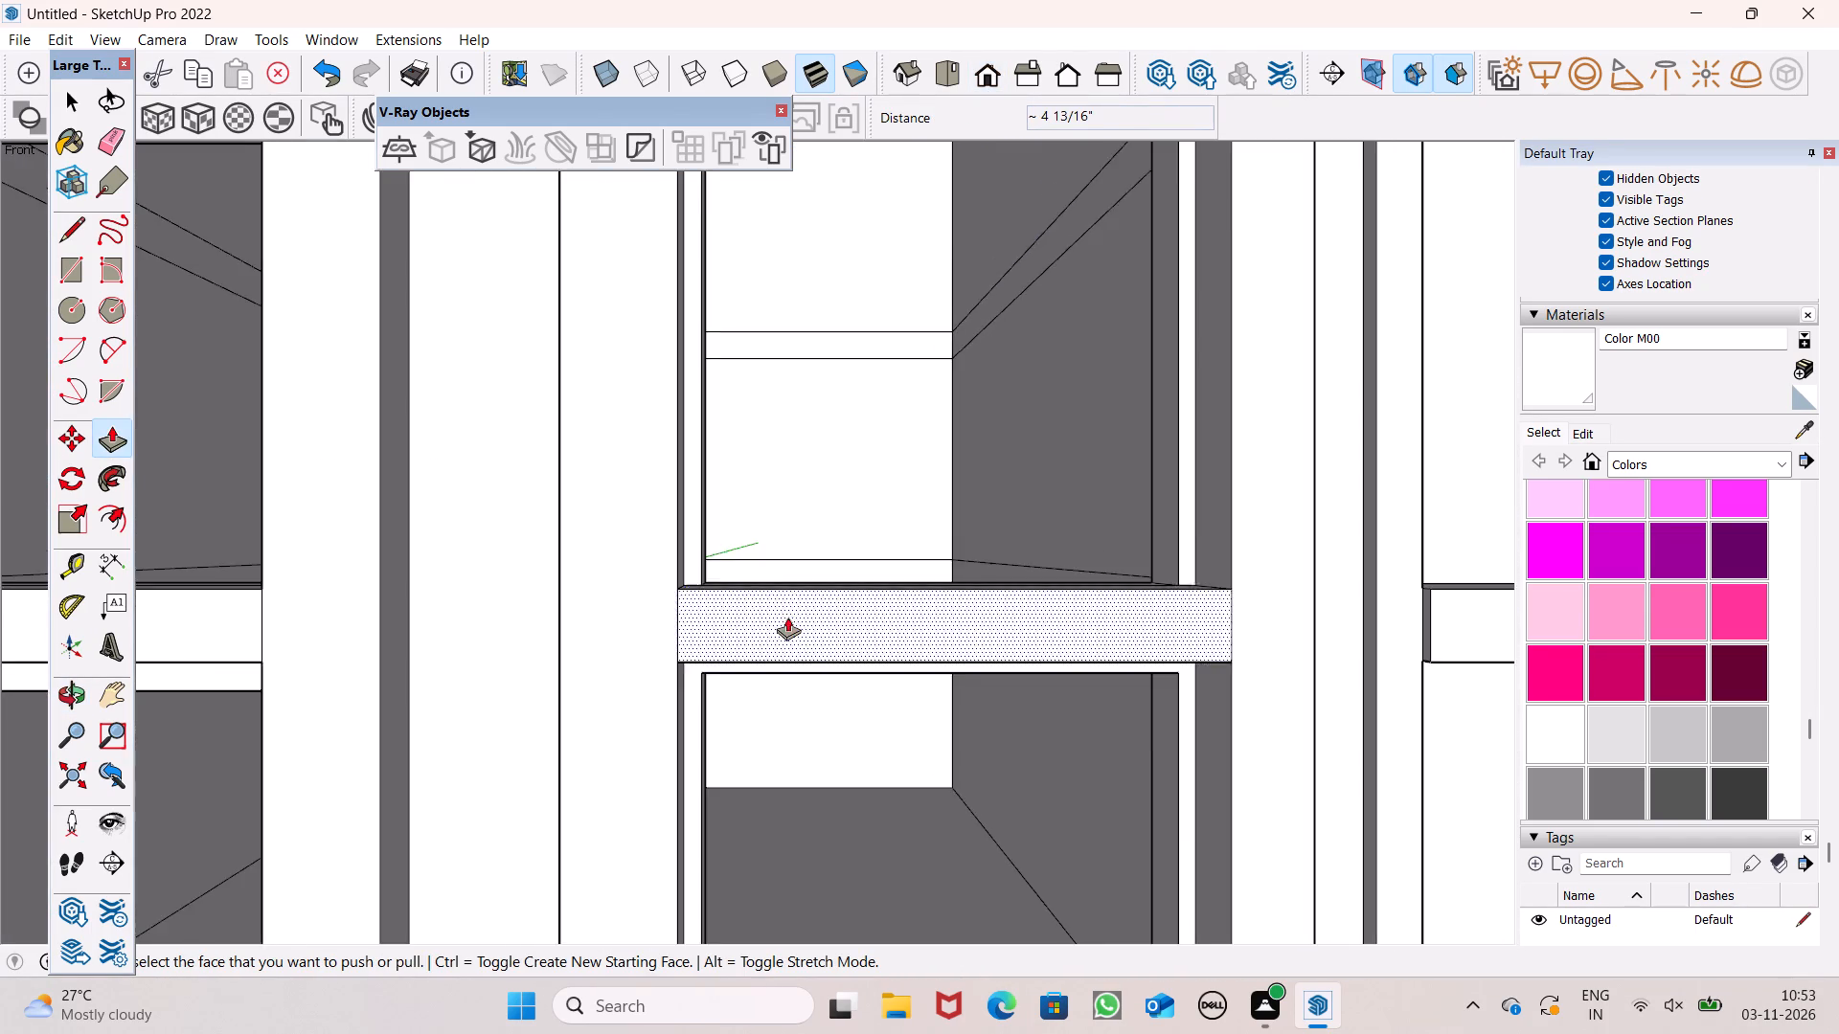
pyautogui.scroll(-12, 757, 565)
pyautogui.moveTo(828, 606); pyautogui.dragTo(794, 811, button='middle')
pyautogui.scroll(7, 709, 333)
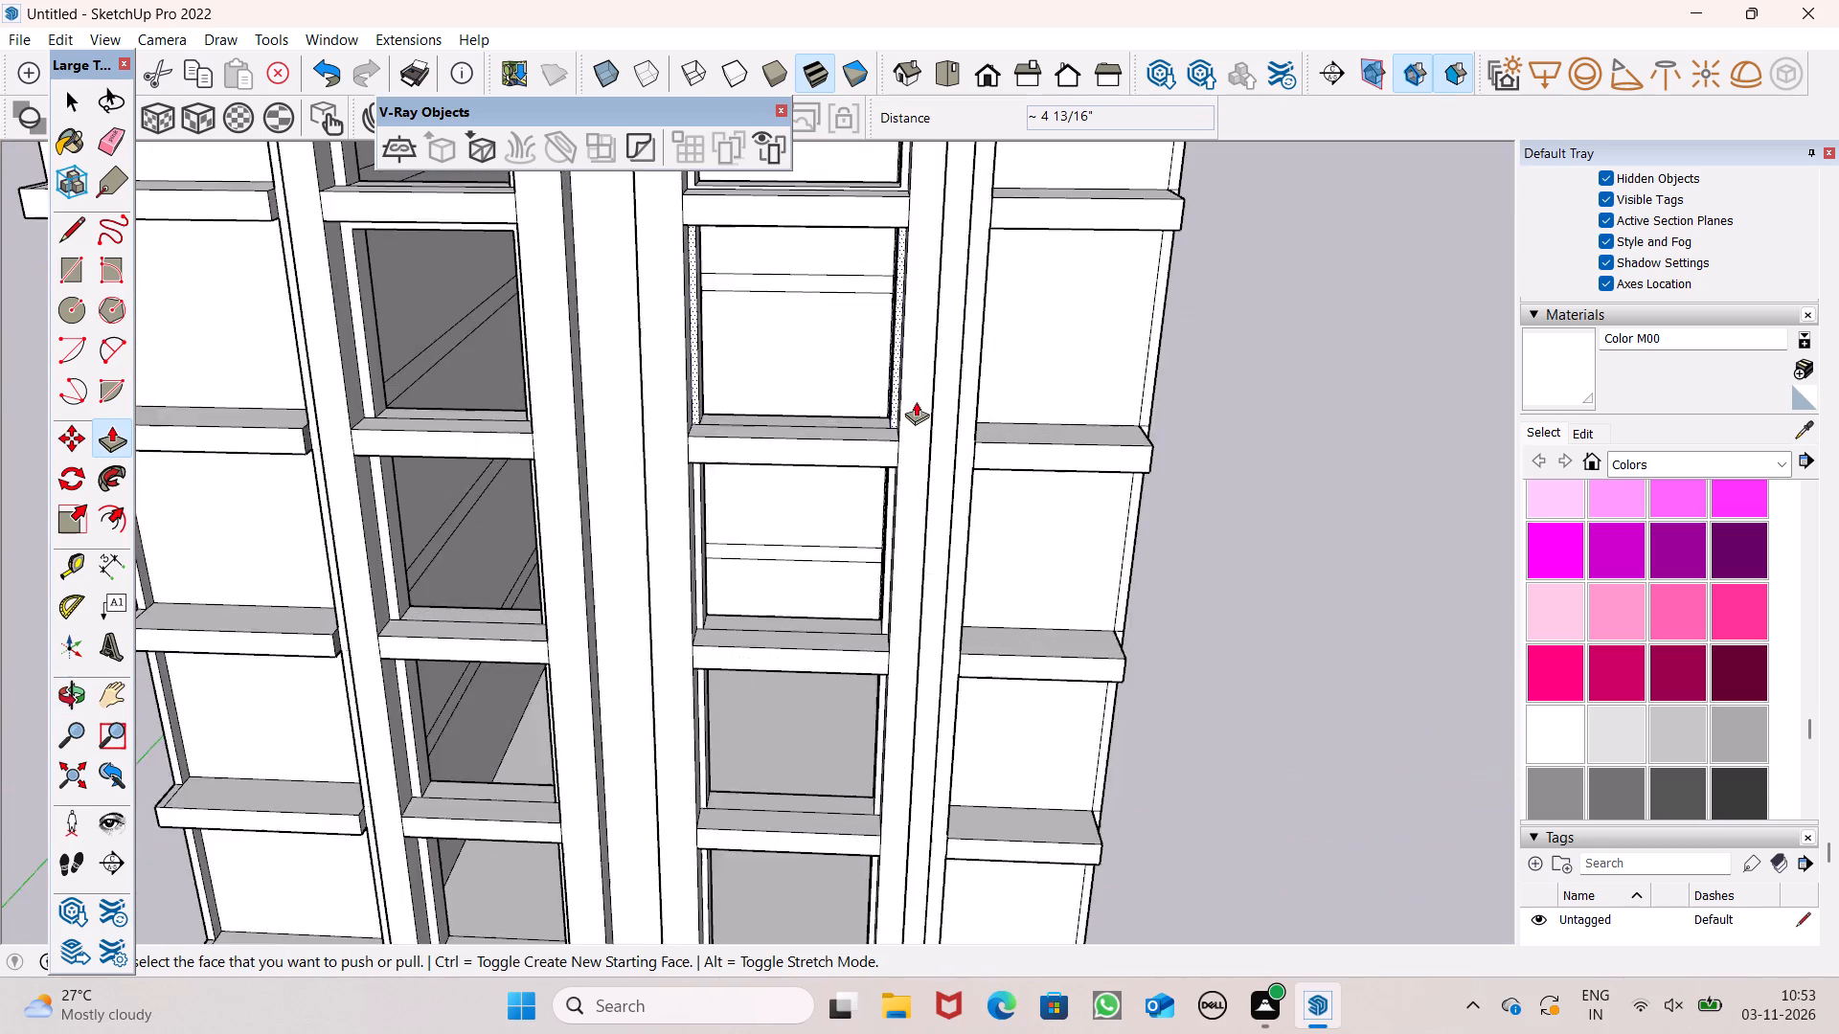
pyautogui.scroll(1, 877, 521)
pyautogui.moveTo(875, 568); pyautogui.dragTo(828, 854, button='middle')
pyautogui.scroll(1, 823, 844)
pyautogui.scroll(5, 647, 348)
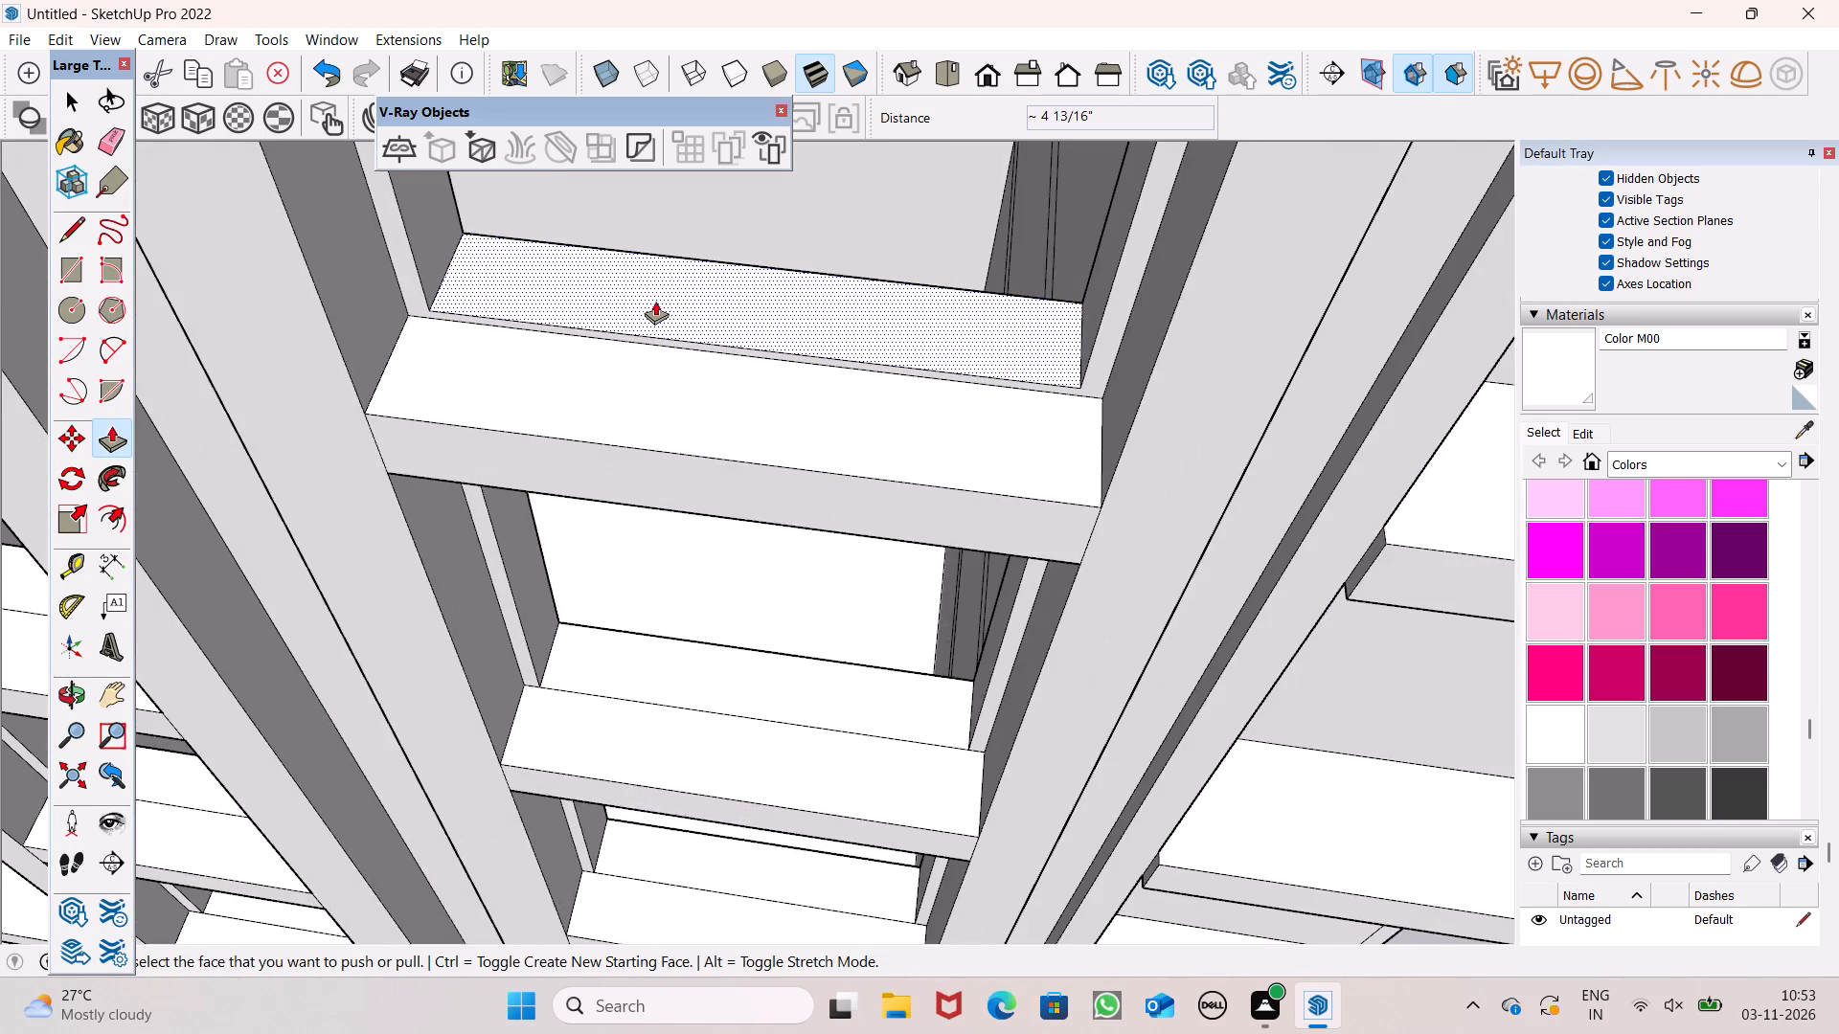
pyautogui.scroll(4, 658, 306)
pyautogui.moveTo(659, 328); pyautogui.dragTo(668, 368)
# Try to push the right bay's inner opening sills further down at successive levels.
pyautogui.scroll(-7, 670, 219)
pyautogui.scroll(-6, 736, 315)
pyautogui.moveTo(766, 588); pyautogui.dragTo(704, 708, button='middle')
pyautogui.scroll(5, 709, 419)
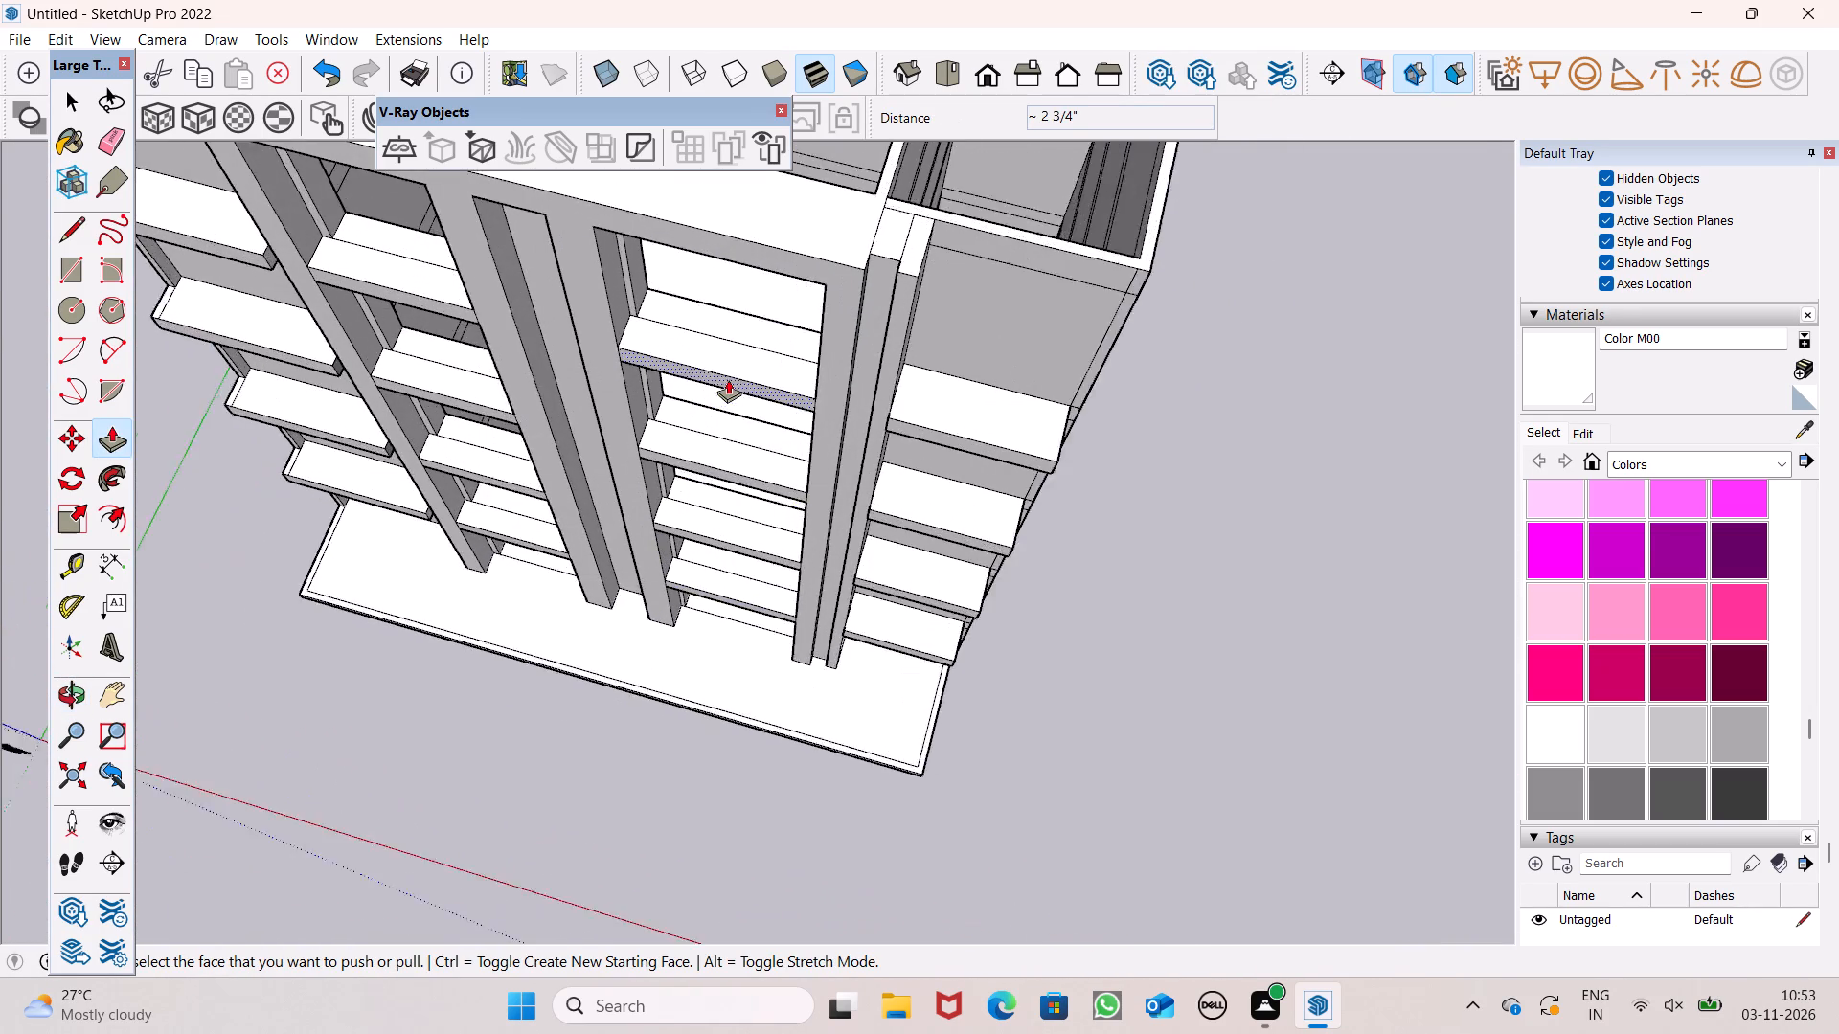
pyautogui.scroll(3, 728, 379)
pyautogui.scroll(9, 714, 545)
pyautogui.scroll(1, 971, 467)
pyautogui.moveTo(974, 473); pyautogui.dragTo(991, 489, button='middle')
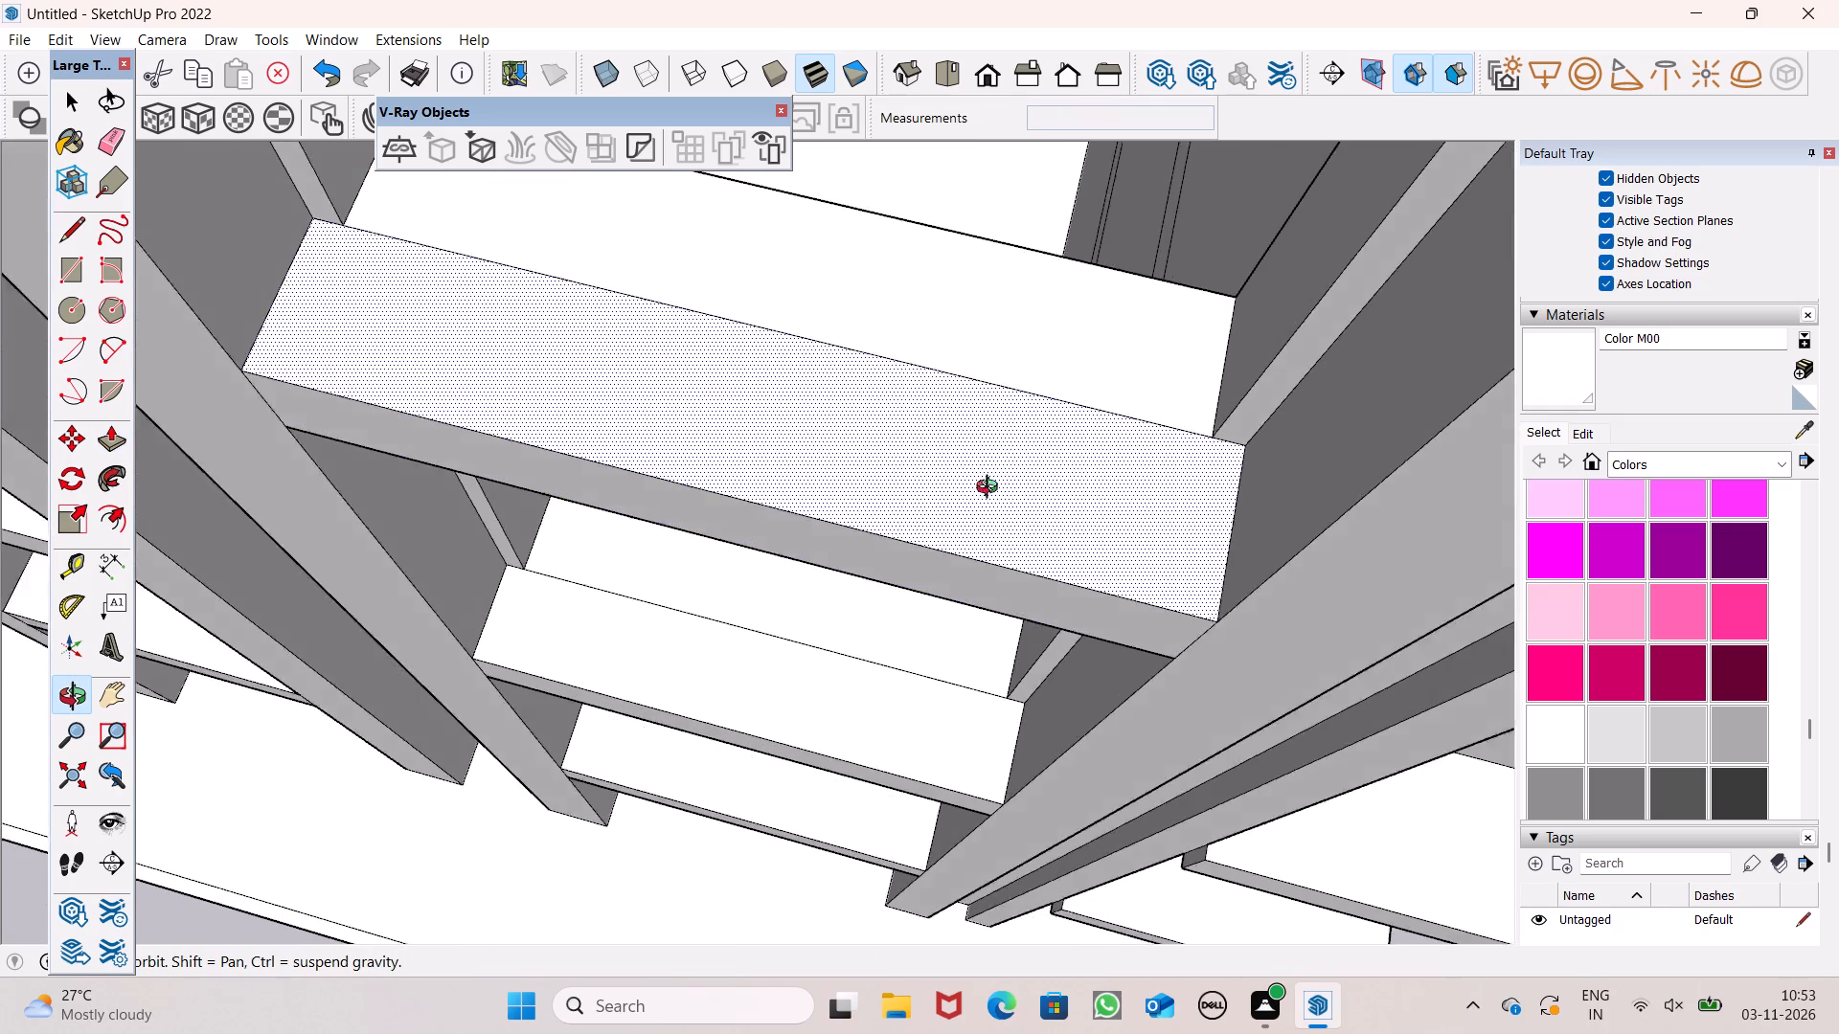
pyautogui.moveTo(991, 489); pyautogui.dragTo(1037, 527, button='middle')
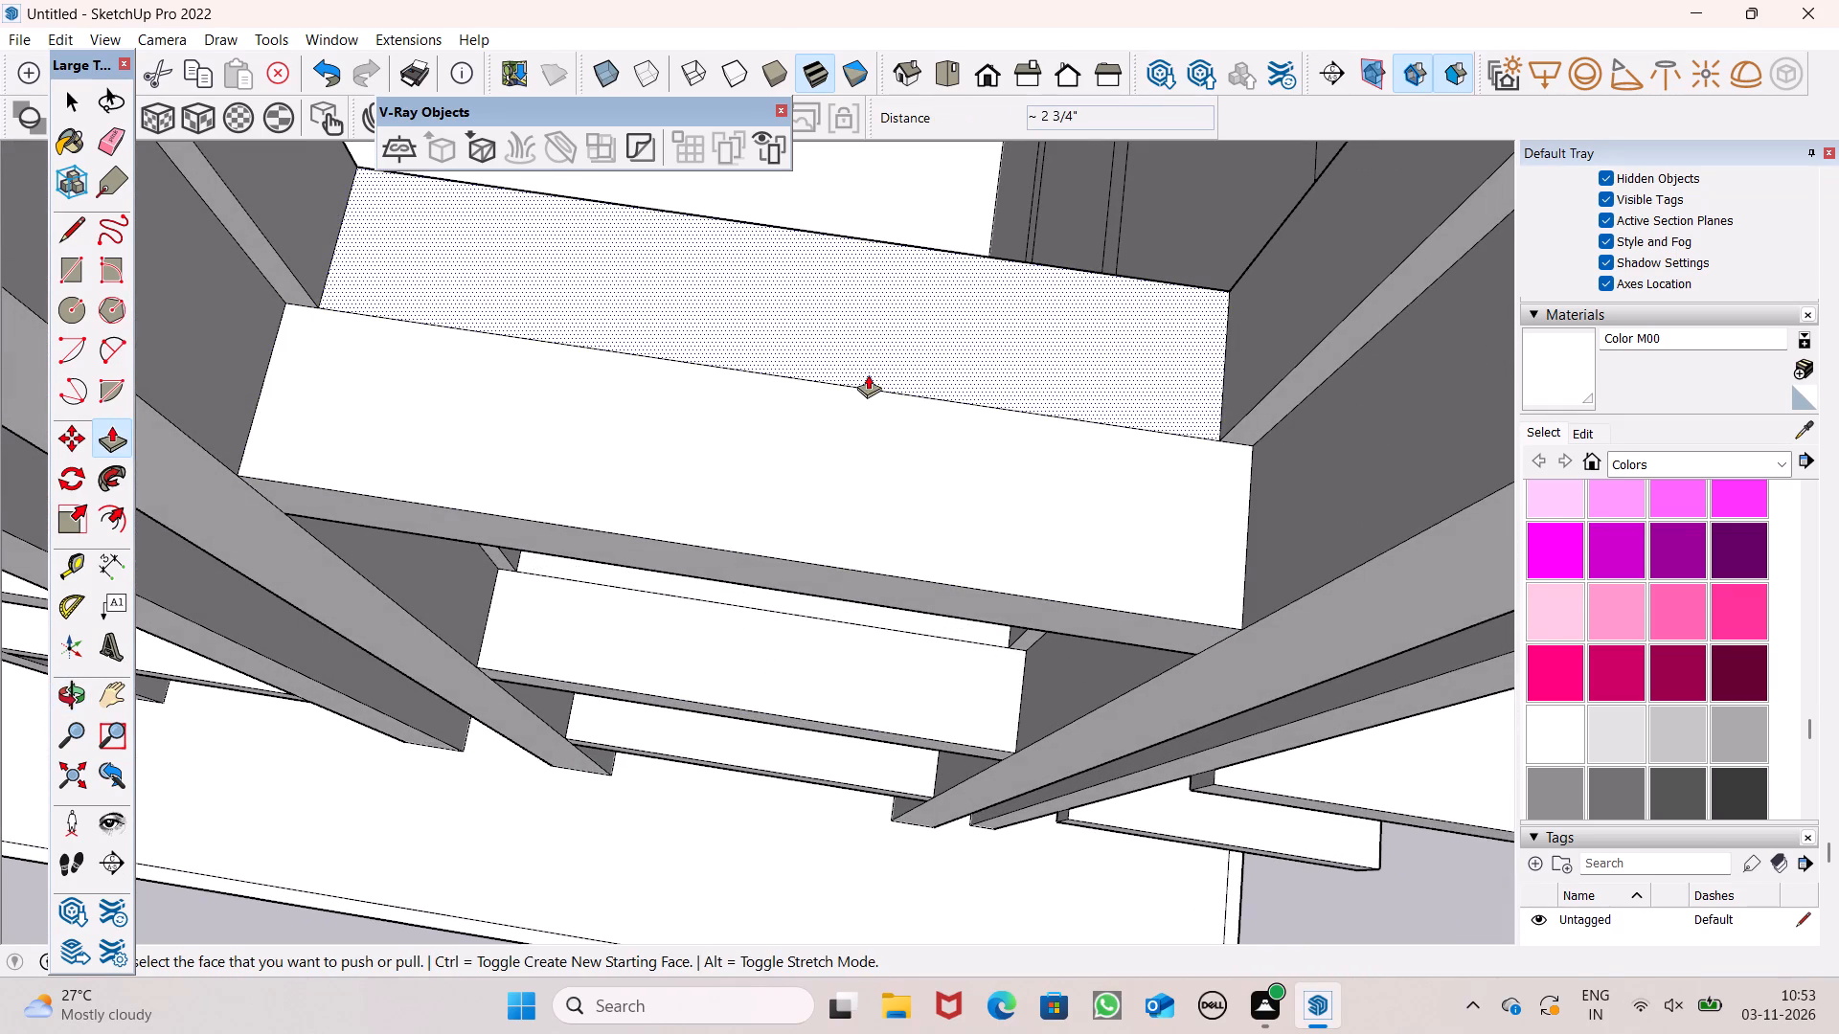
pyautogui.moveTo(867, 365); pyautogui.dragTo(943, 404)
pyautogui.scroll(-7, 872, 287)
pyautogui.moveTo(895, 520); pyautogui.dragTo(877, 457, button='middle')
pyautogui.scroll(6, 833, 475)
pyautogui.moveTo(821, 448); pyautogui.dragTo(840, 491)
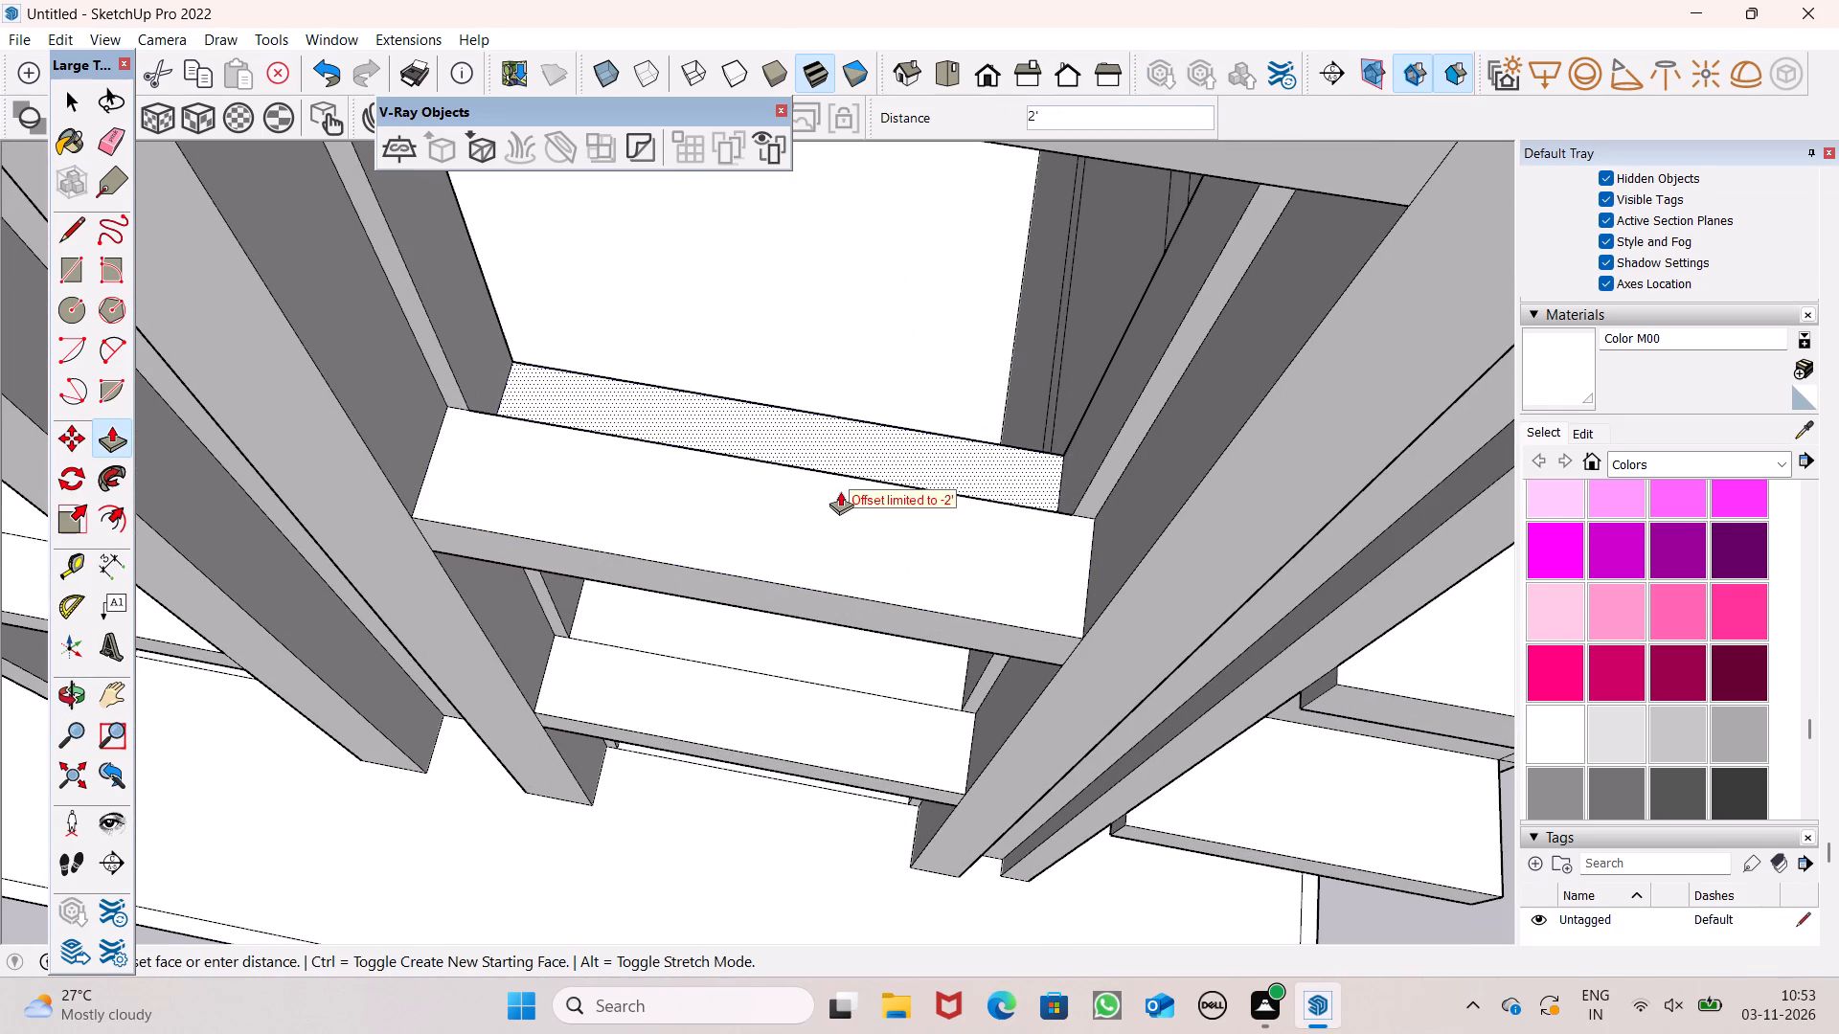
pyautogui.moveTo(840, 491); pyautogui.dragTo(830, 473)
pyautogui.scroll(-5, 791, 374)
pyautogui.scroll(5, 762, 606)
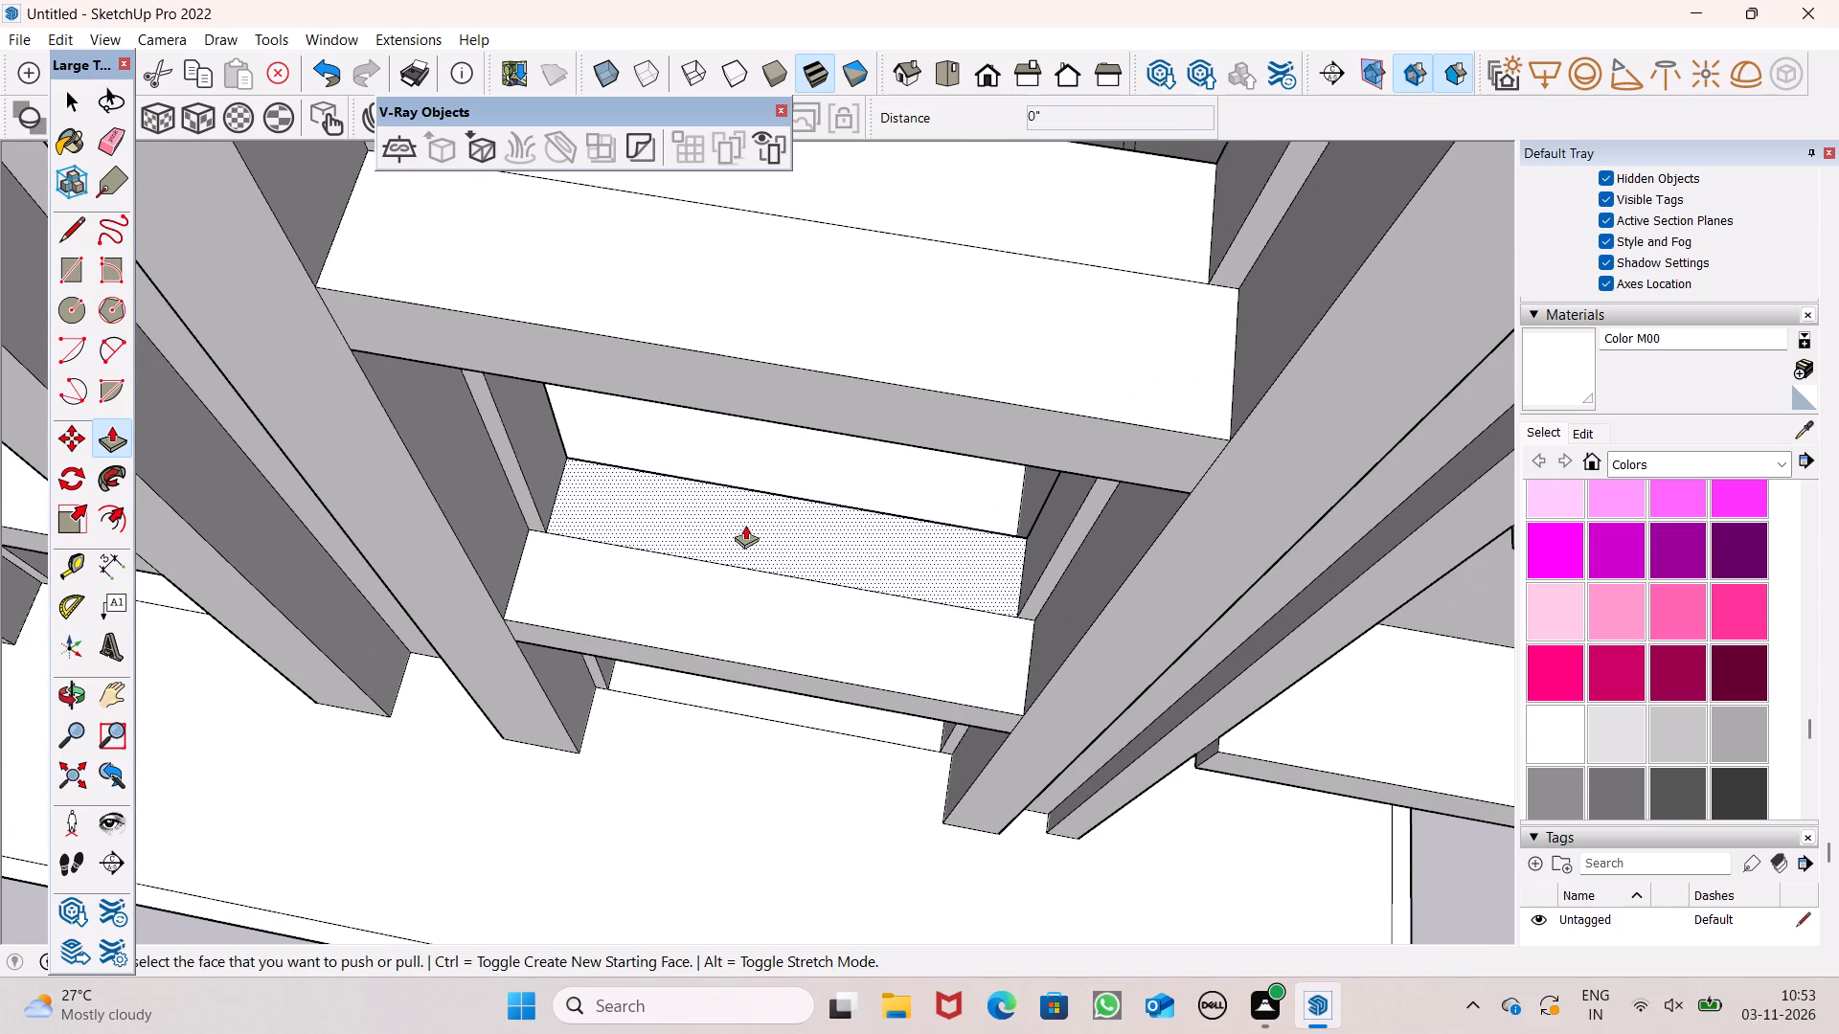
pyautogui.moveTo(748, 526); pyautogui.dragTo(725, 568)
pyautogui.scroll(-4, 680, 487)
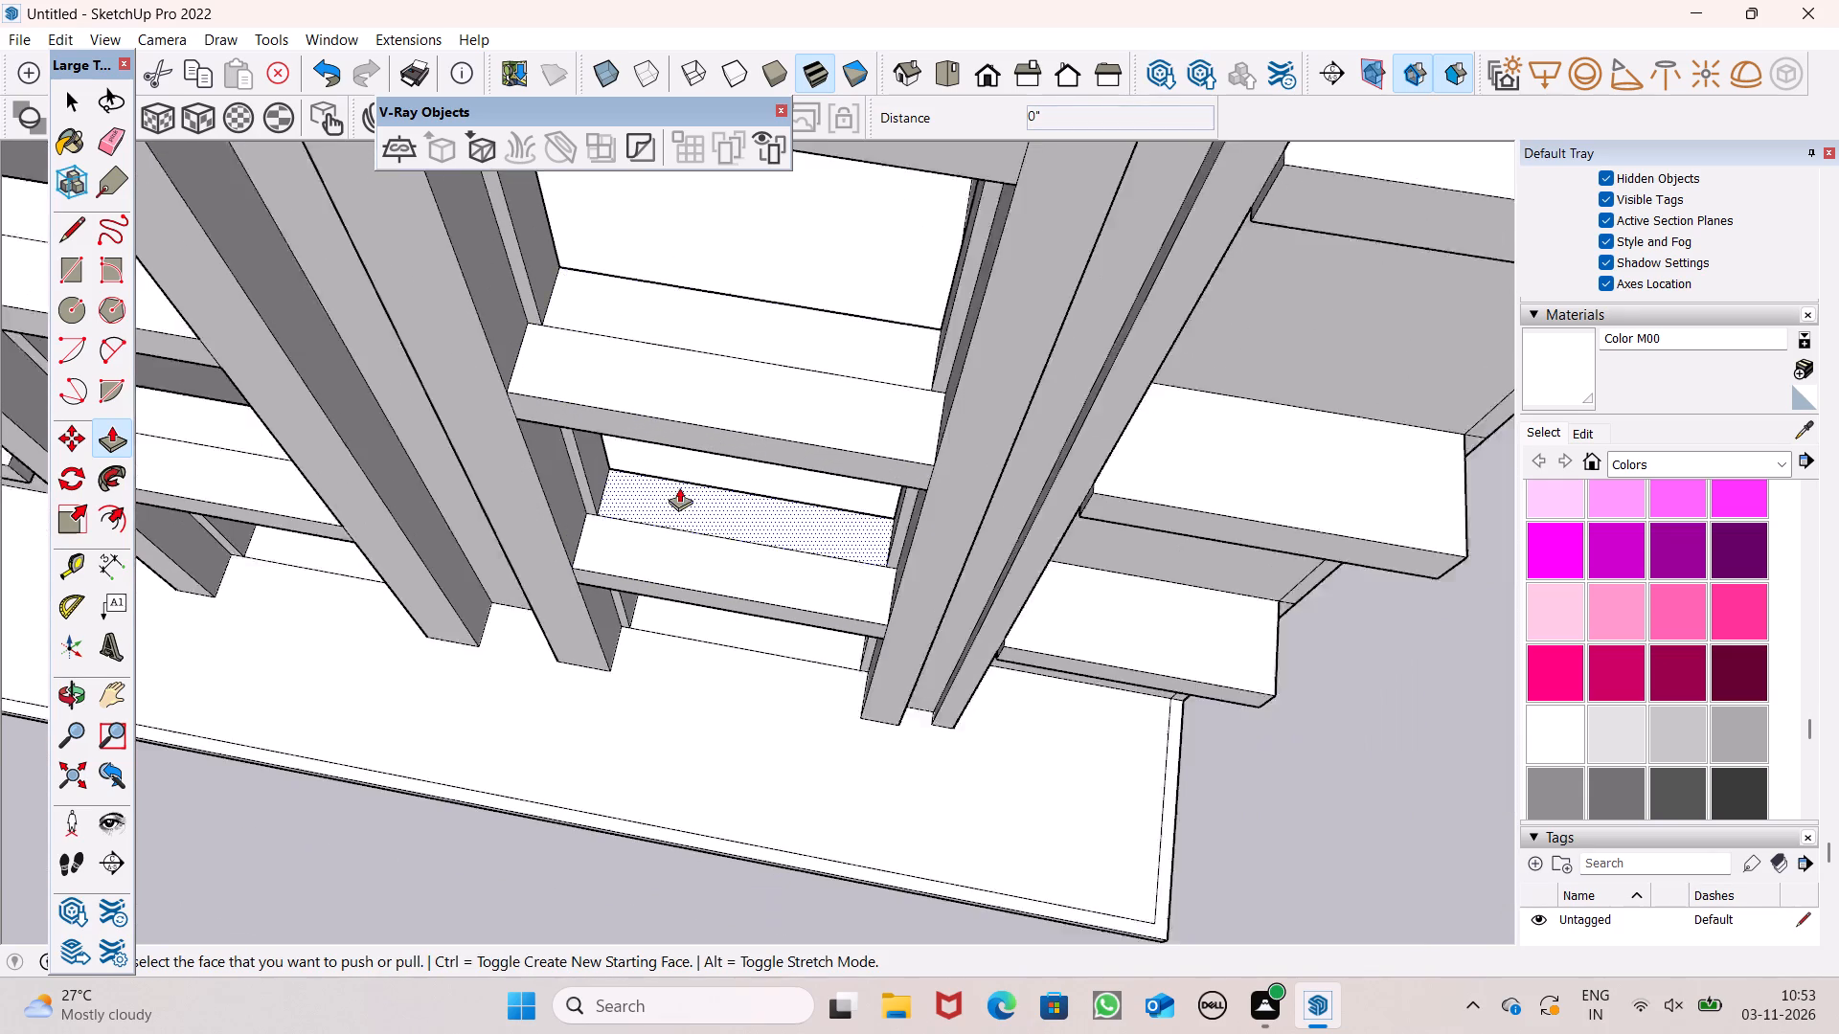
# Review the right bay's lower sills and the building's whole front facade.
pyautogui.scroll(-3, 679, 487)
pyautogui.moveTo(695, 595); pyautogui.dragTo(664, 462, button='middle')
pyautogui.scroll(7, 711, 708)
pyautogui.scroll(-11, 609, 481)
pyautogui.moveTo(659, 501); pyautogui.dragTo(793, 308, button='middle')
pyautogui.scroll(-7, 1105, 382)
pyautogui.scroll(-10, 1006, 458)
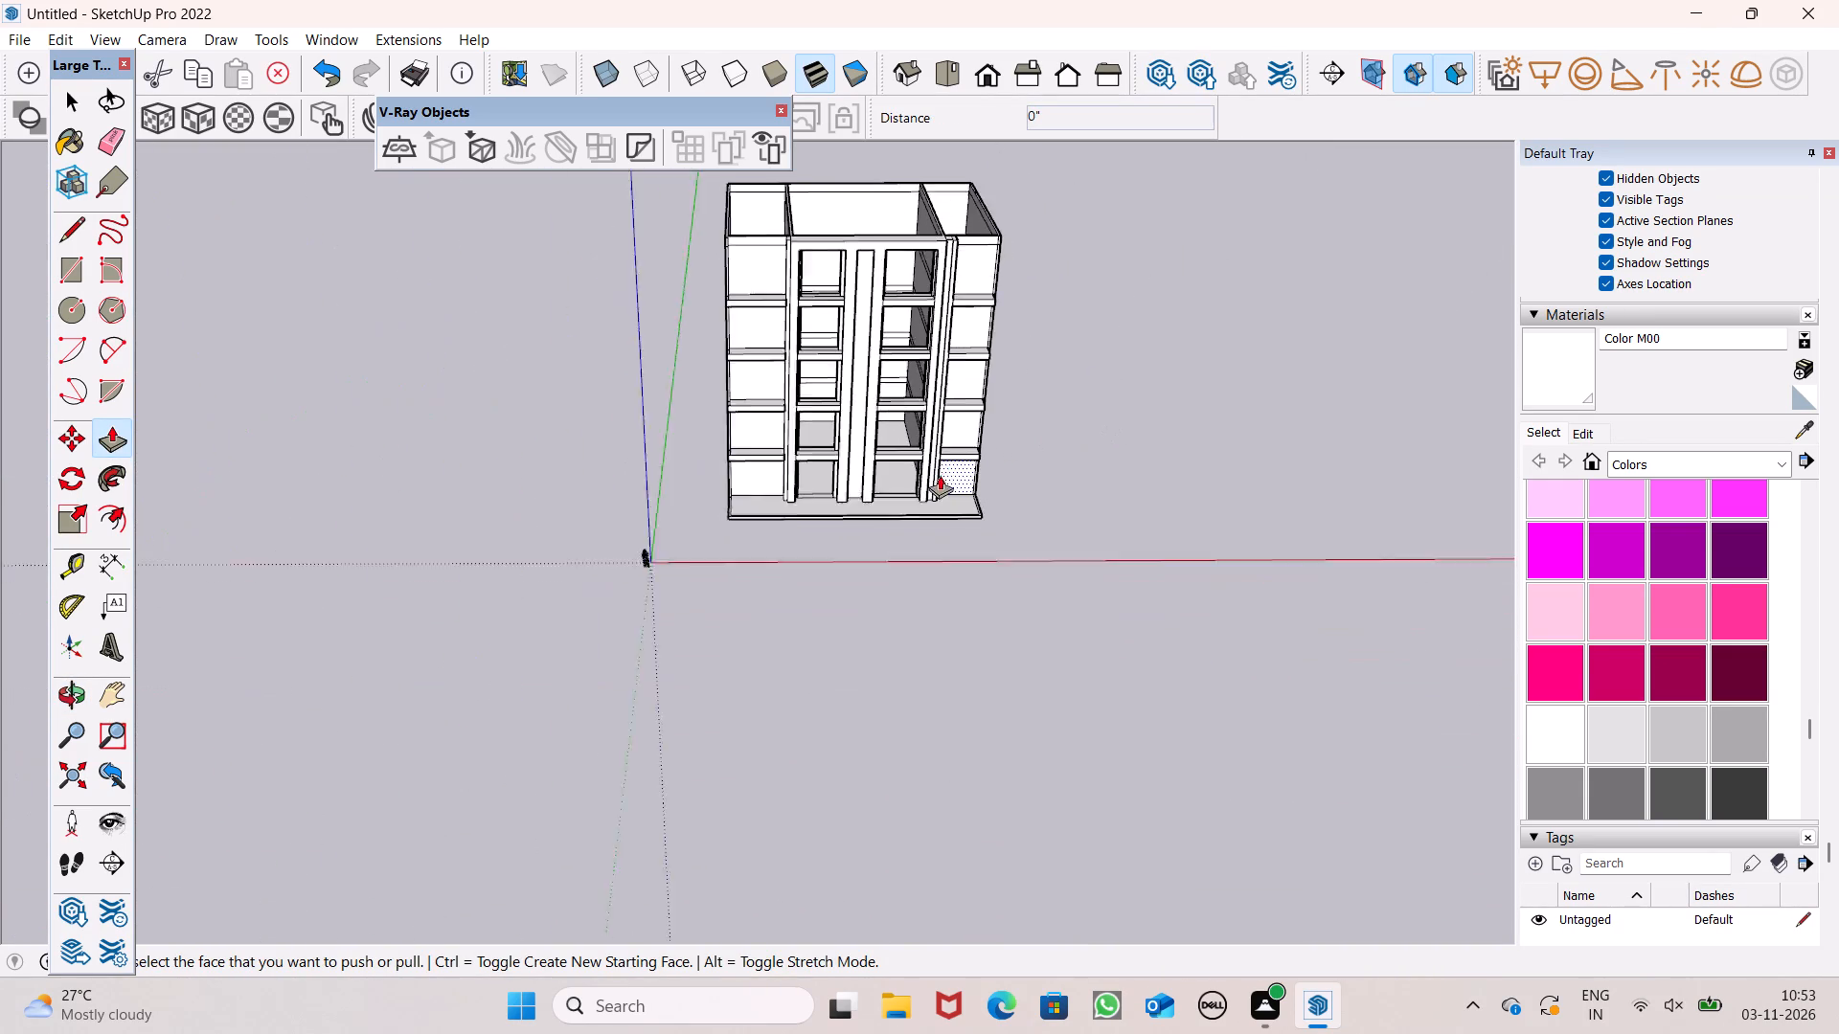
pyautogui.scroll(6, 900, 277)
pyautogui.moveTo(55, 381); pyautogui.dragTo(61, 361)
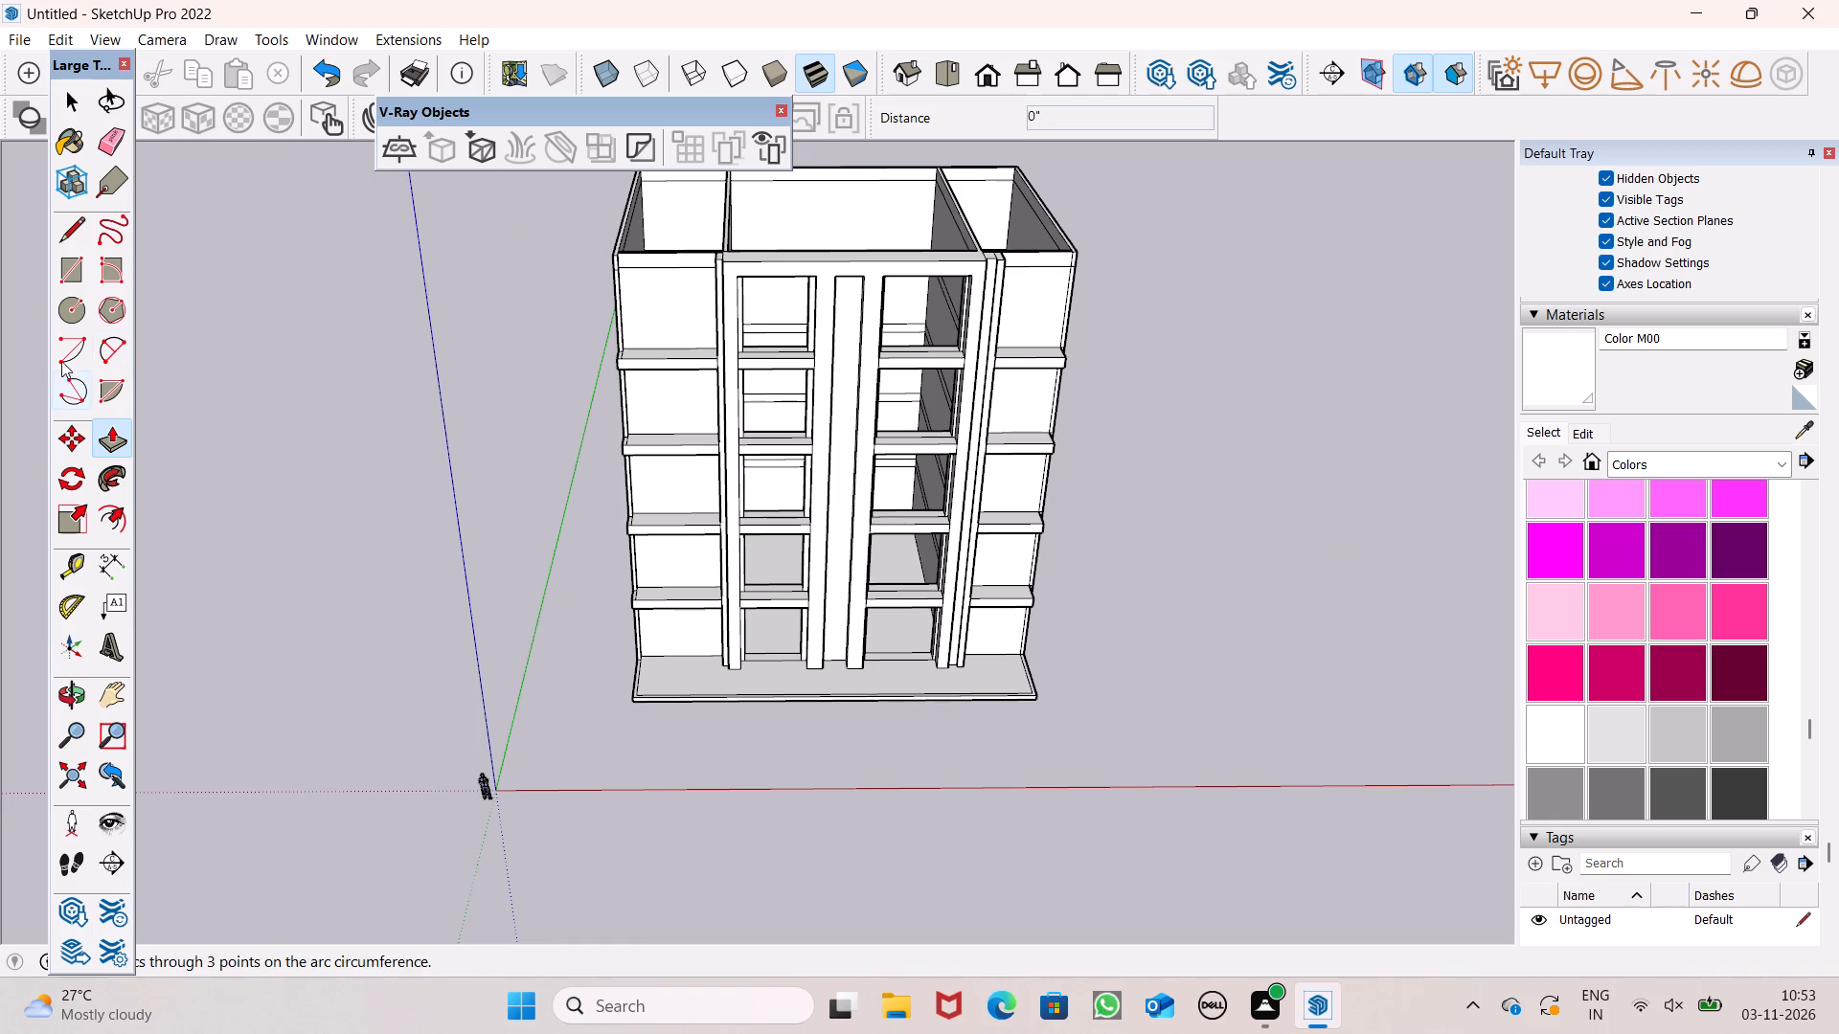
# Draw a window rectangle about 13' tall and 8' wide on the left outer bay's top-level front wall.
pyautogui.moveTo(61, 361); pyautogui.dragTo(90, 382)
pyautogui.click(69, 228)
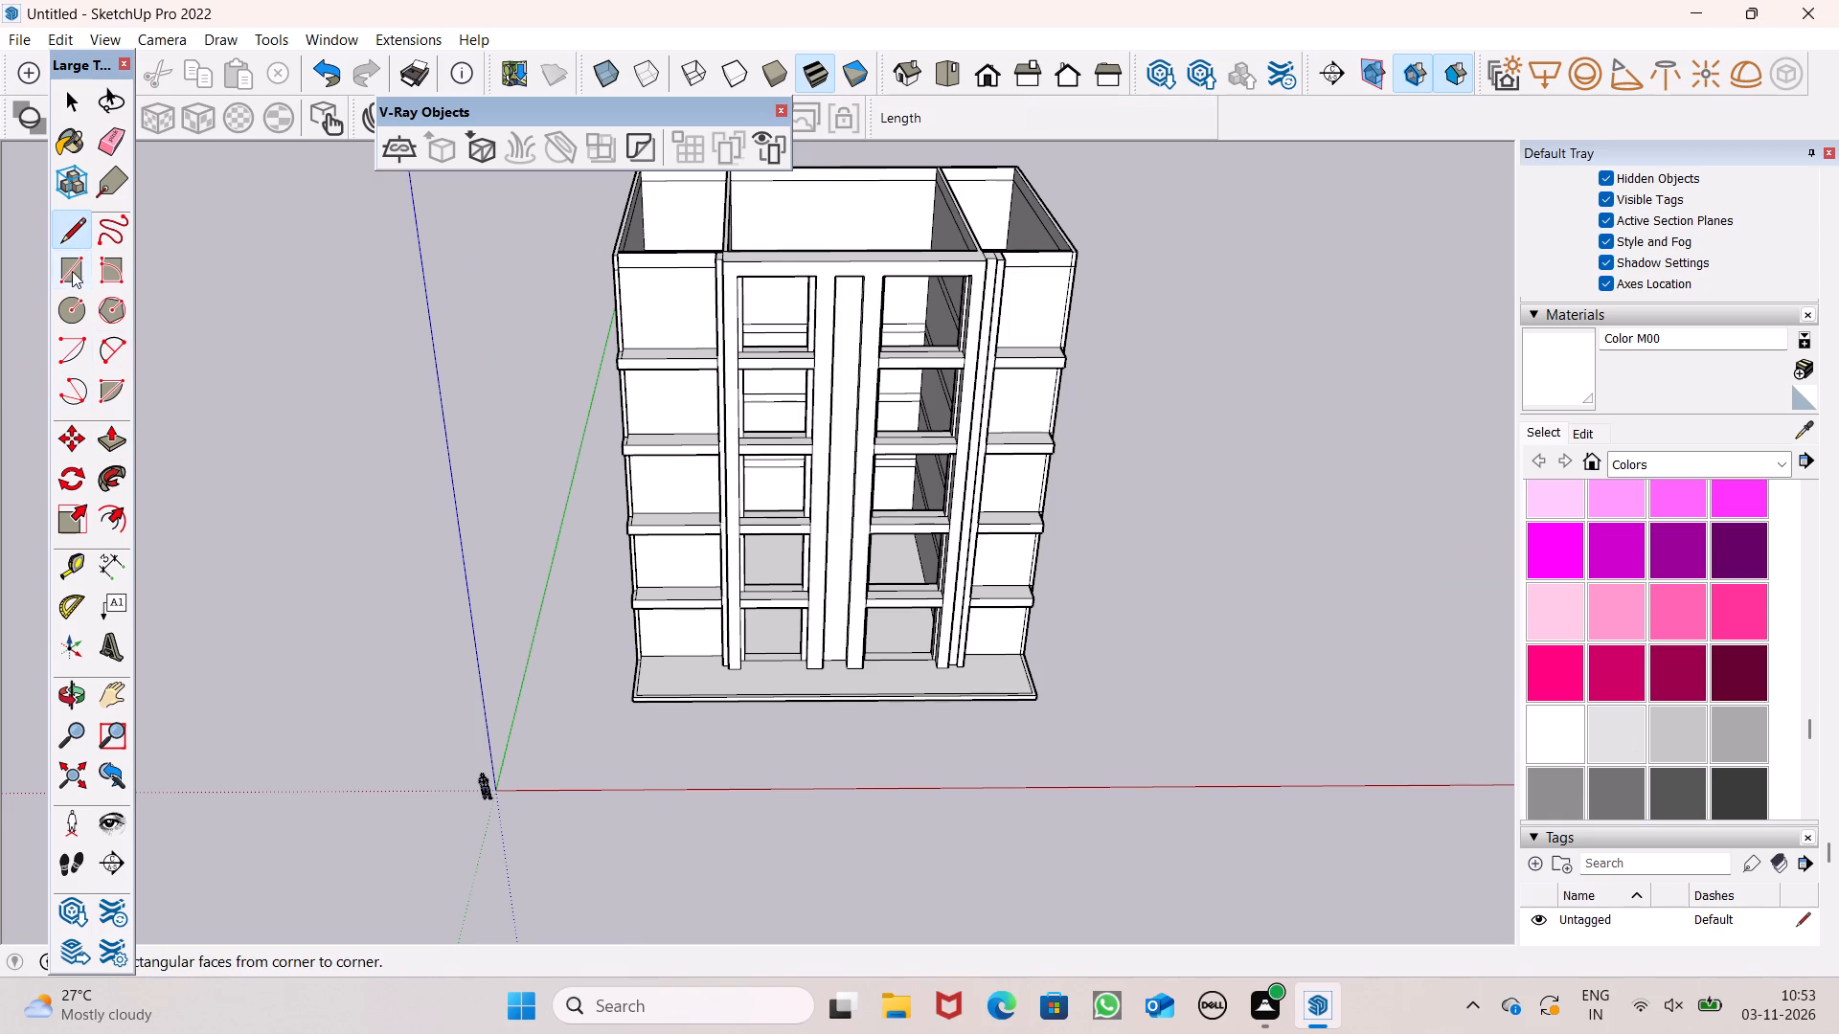
pyautogui.click(69, 276)
pyautogui.moveTo(638, 487); pyautogui.dragTo(587, 366, button='middle')
pyautogui.scroll(1, 587, 366)
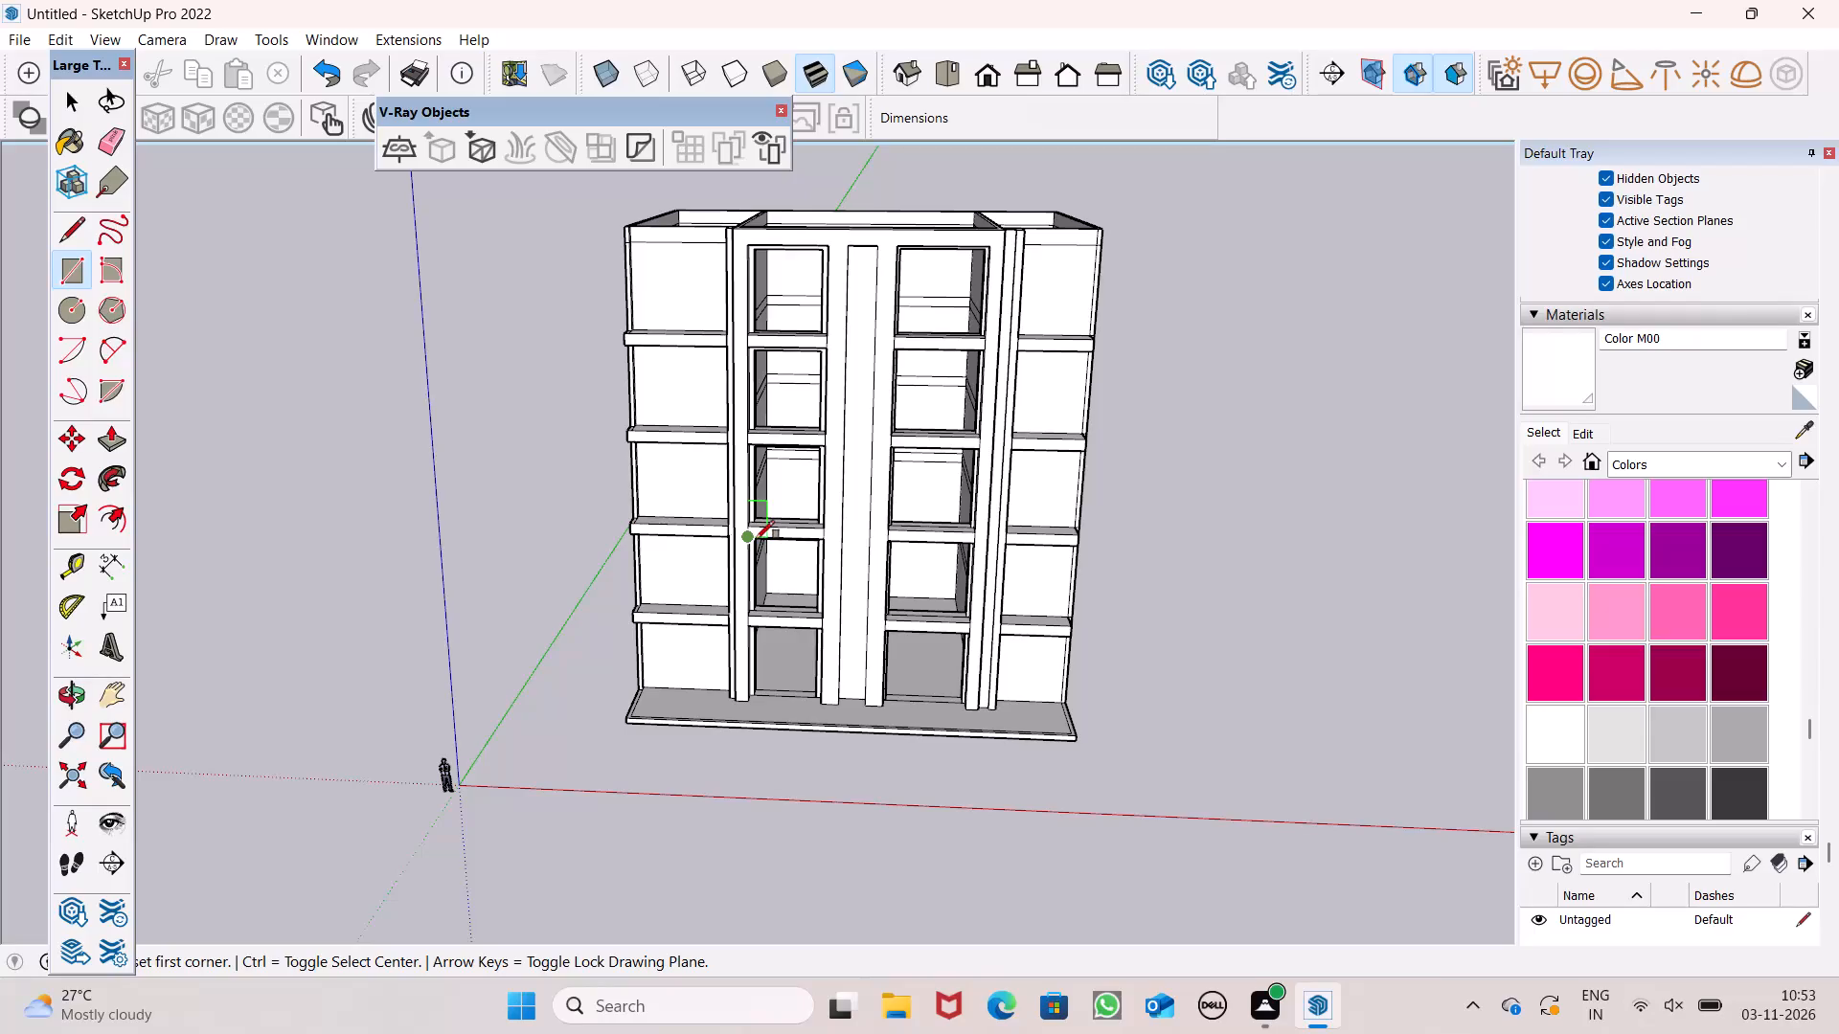
pyautogui.scroll(-1, 728, 624)
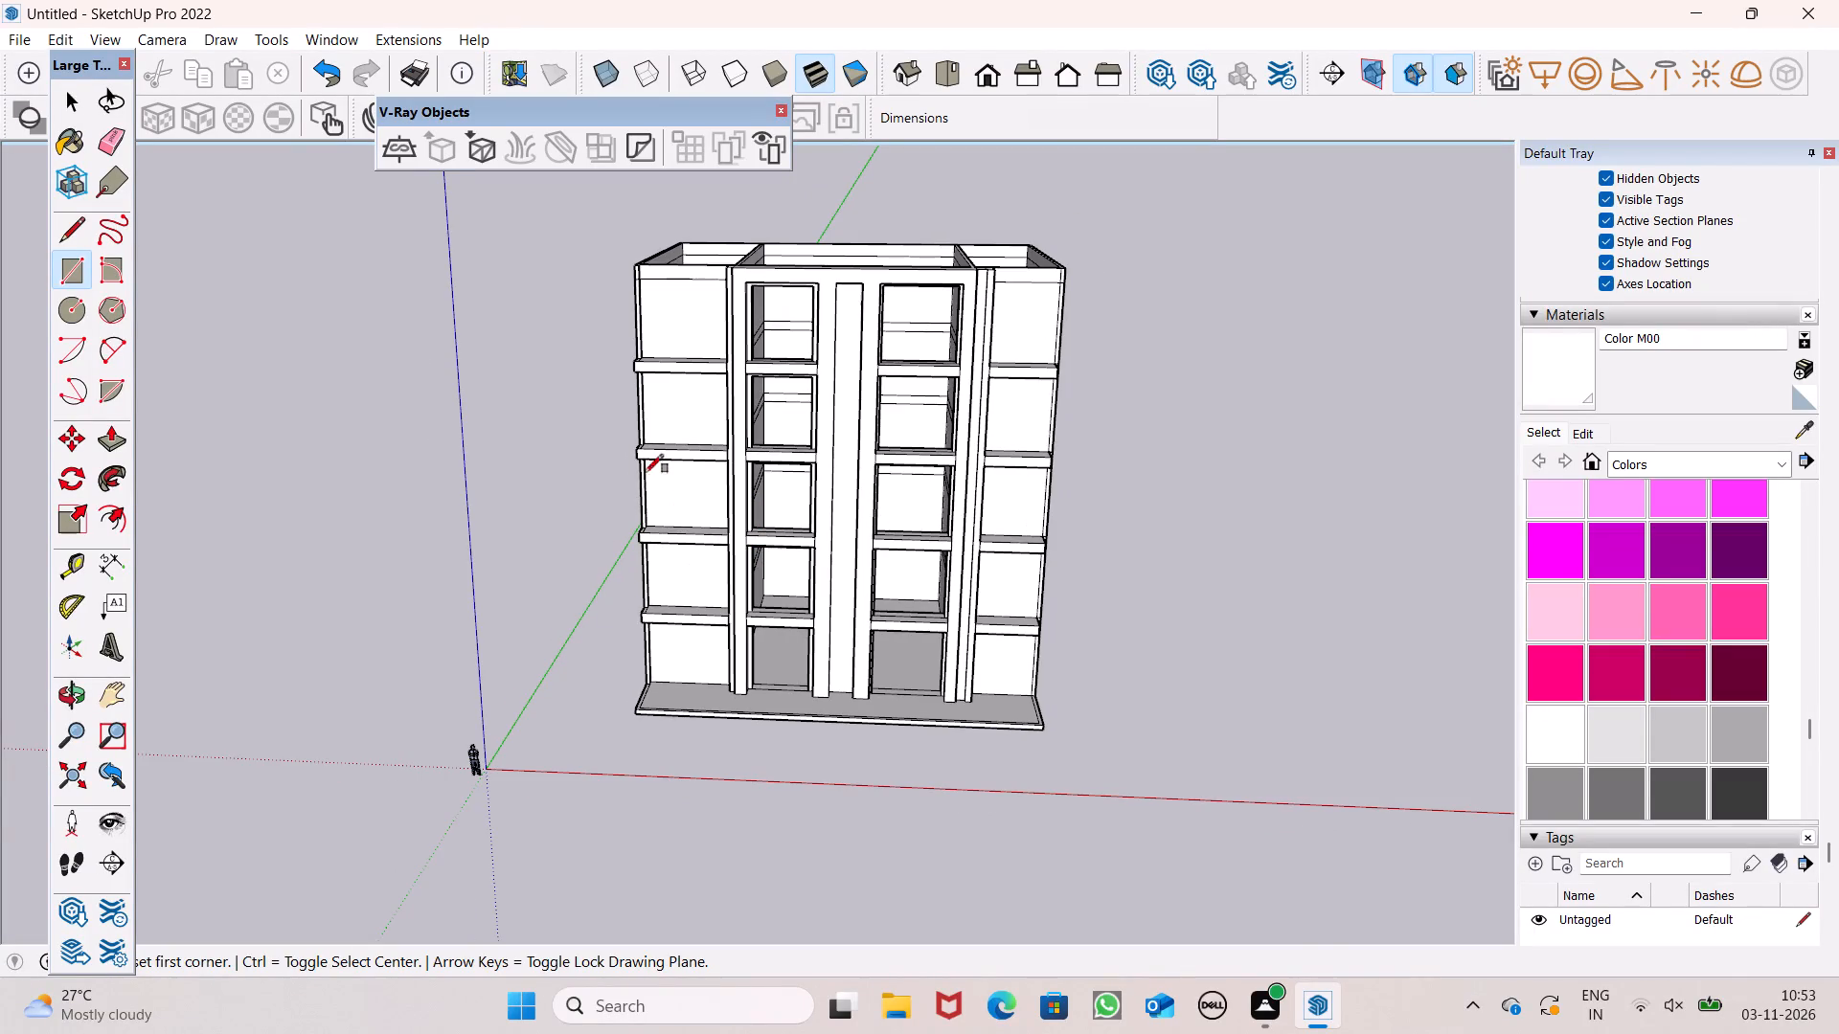
pyautogui.scroll(5, 710, 461)
pyautogui.scroll(-5, 715, 368)
pyautogui.moveTo(785, 479); pyautogui.dragTo(811, 573, button='middle')
pyautogui.scroll(6, 689, 196)
pyautogui.moveTo(692, 500); pyautogui.dragTo(708, 393, button='middle')
pyautogui.scroll(2, 708, 393)
pyautogui.scroll(-2, 630, 291)
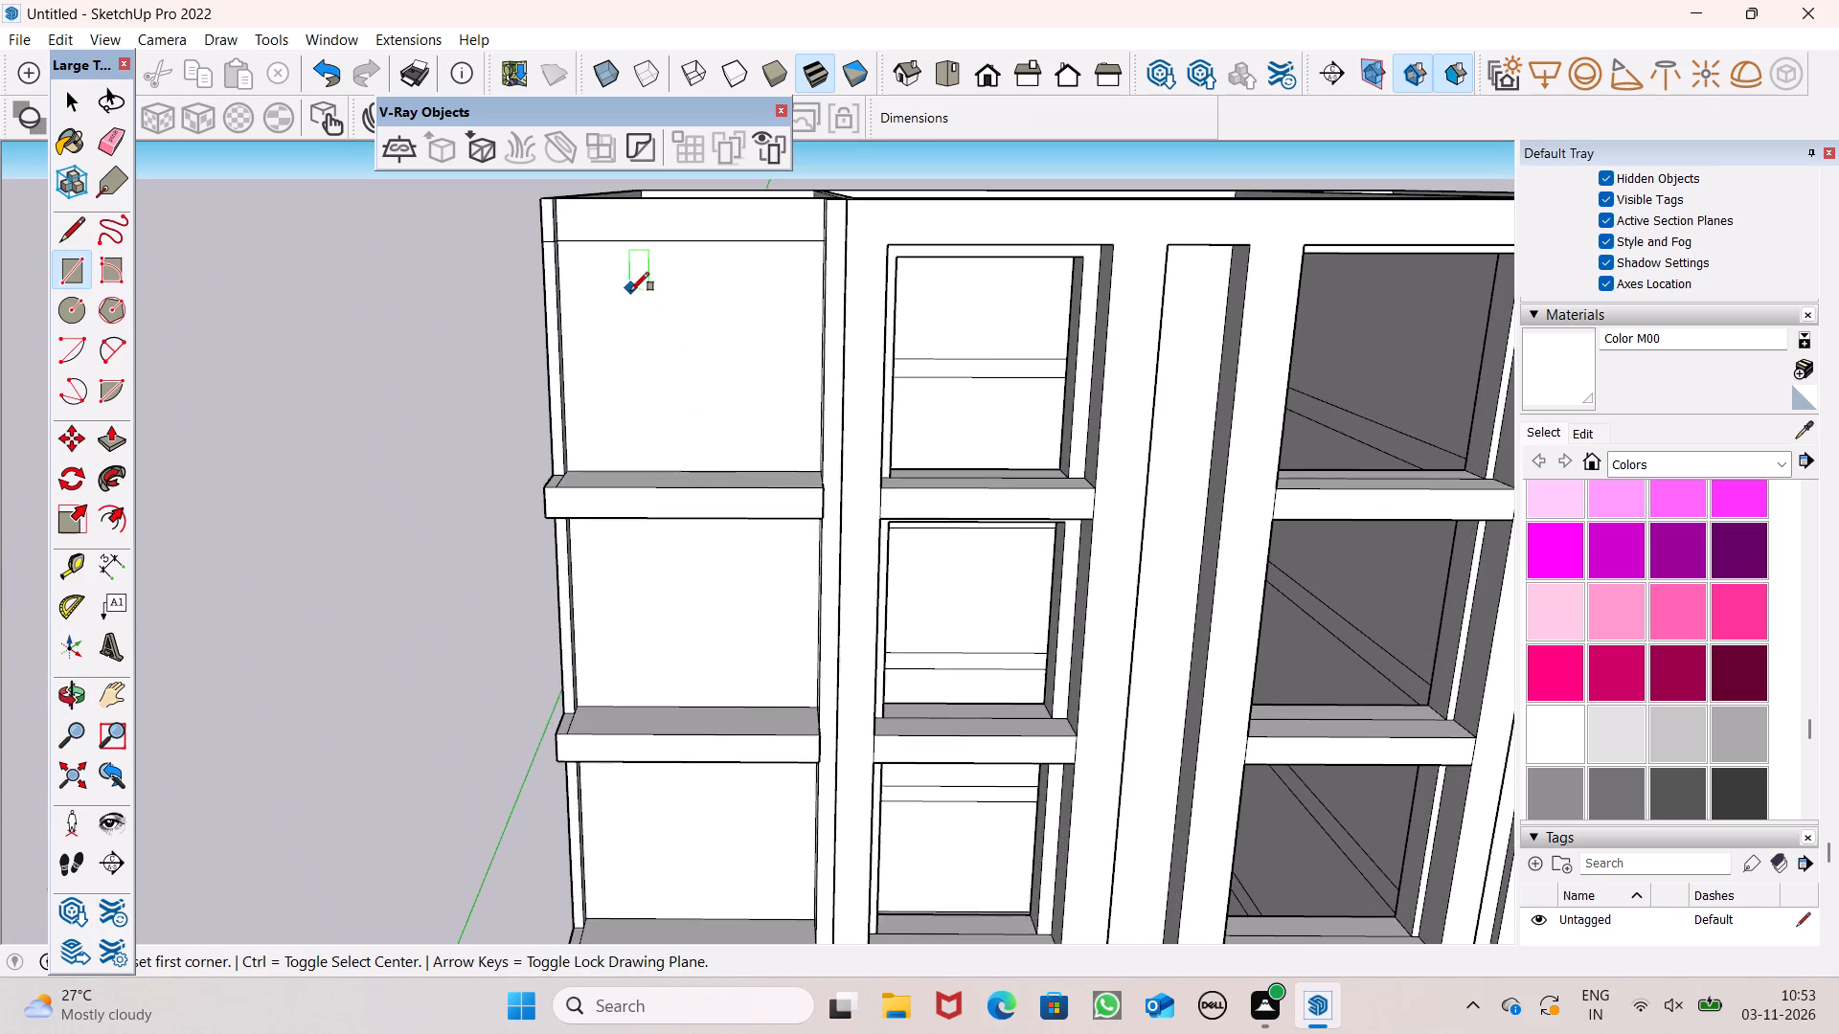
pyautogui.scroll(-2, 630, 291)
pyautogui.scroll(1, 566, 379)
pyautogui.moveTo(578, 384); pyautogui.dragTo(617, 393, button='middle')
pyautogui.scroll(5, 635, 358)
pyautogui.scroll(-3, 669, 349)
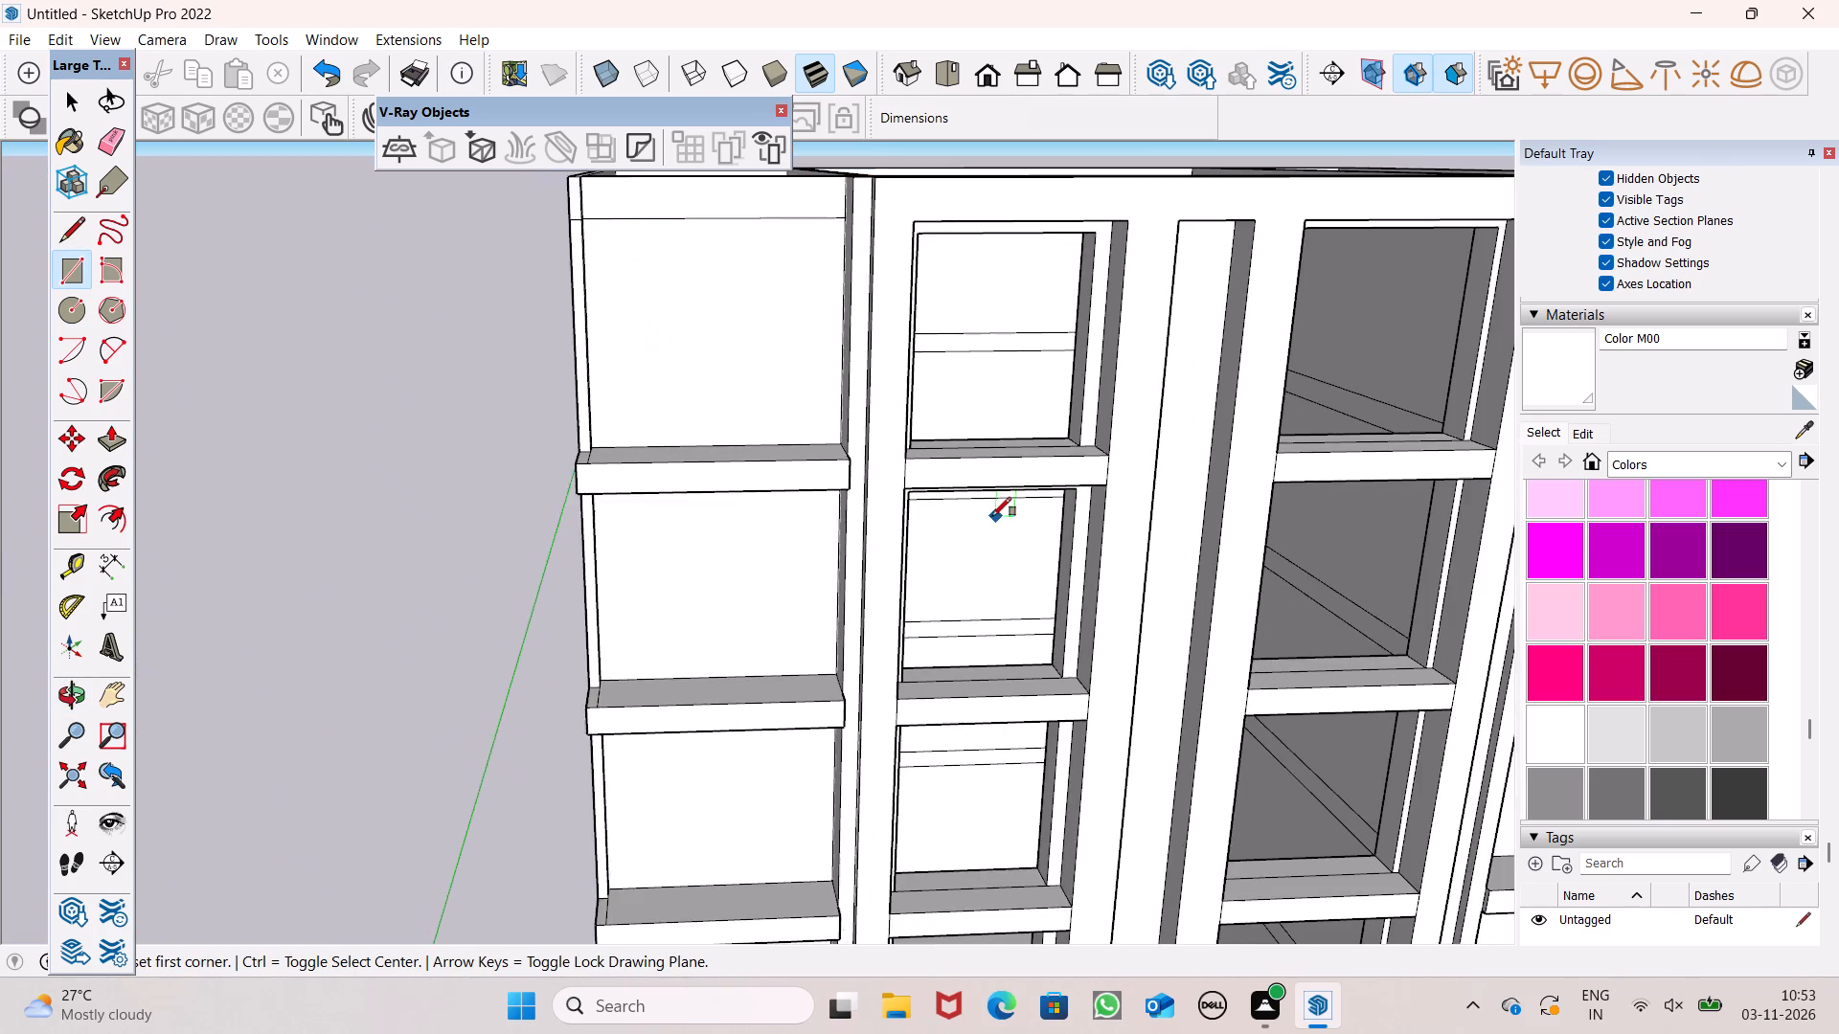
pyautogui.moveTo(992, 516); pyautogui.dragTo(962, 457, button='middle')
pyautogui.scroll(3, 848, 333)
pyautogui.scroll(-7, 793, 473)
pyautogui.scroll(4, 695, 347)
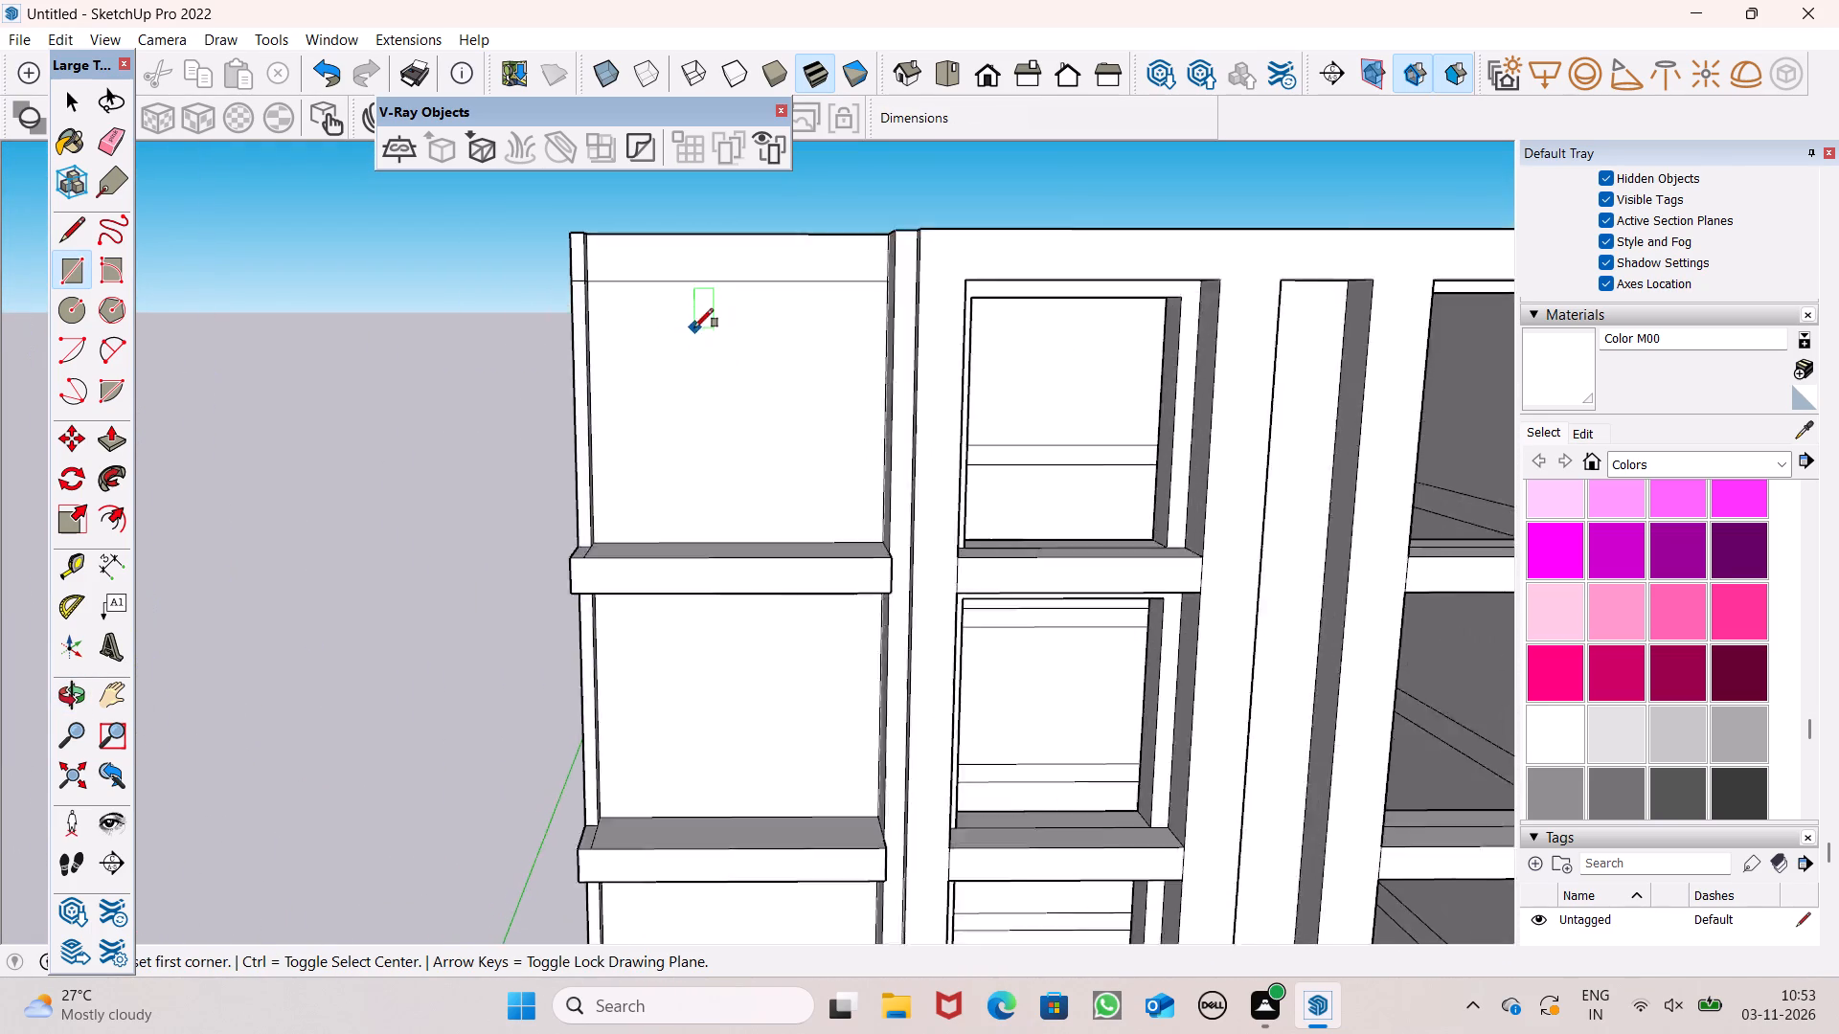
pyautogui.scroll(4, 694, 327)
pyautogui.click(652, 298)
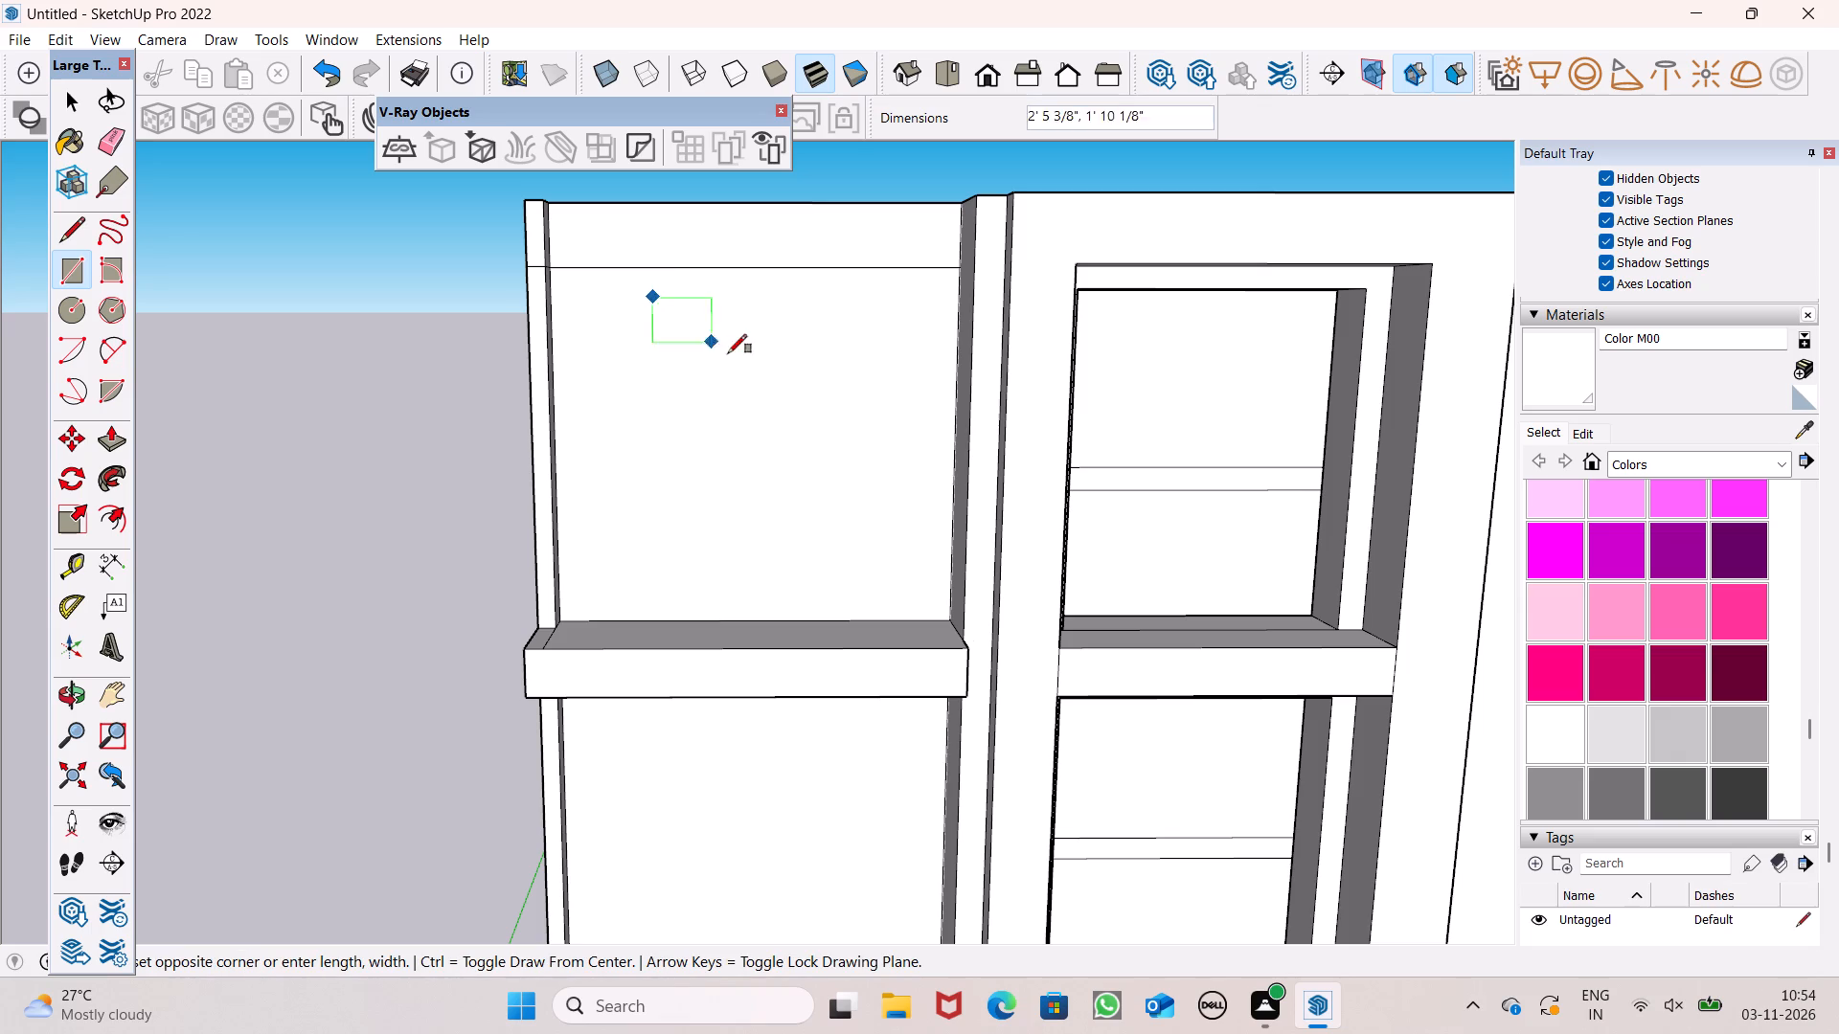
pyautogui.click(840, 599)
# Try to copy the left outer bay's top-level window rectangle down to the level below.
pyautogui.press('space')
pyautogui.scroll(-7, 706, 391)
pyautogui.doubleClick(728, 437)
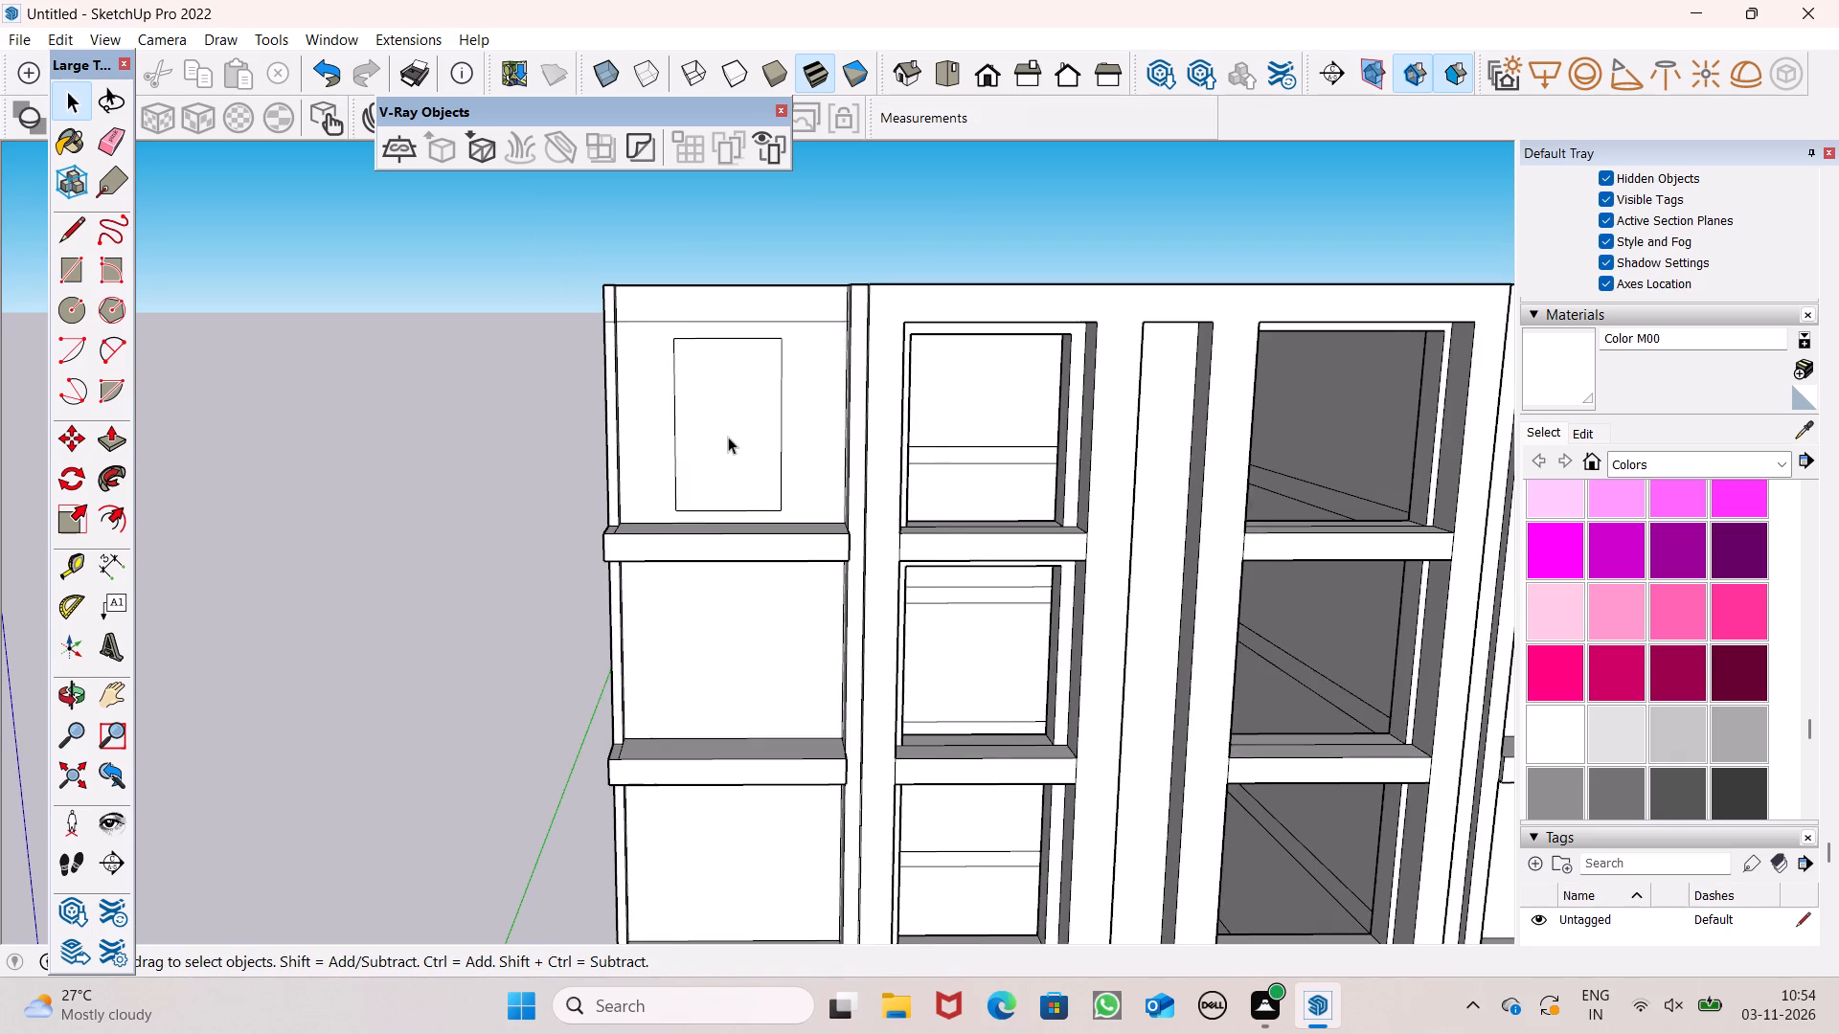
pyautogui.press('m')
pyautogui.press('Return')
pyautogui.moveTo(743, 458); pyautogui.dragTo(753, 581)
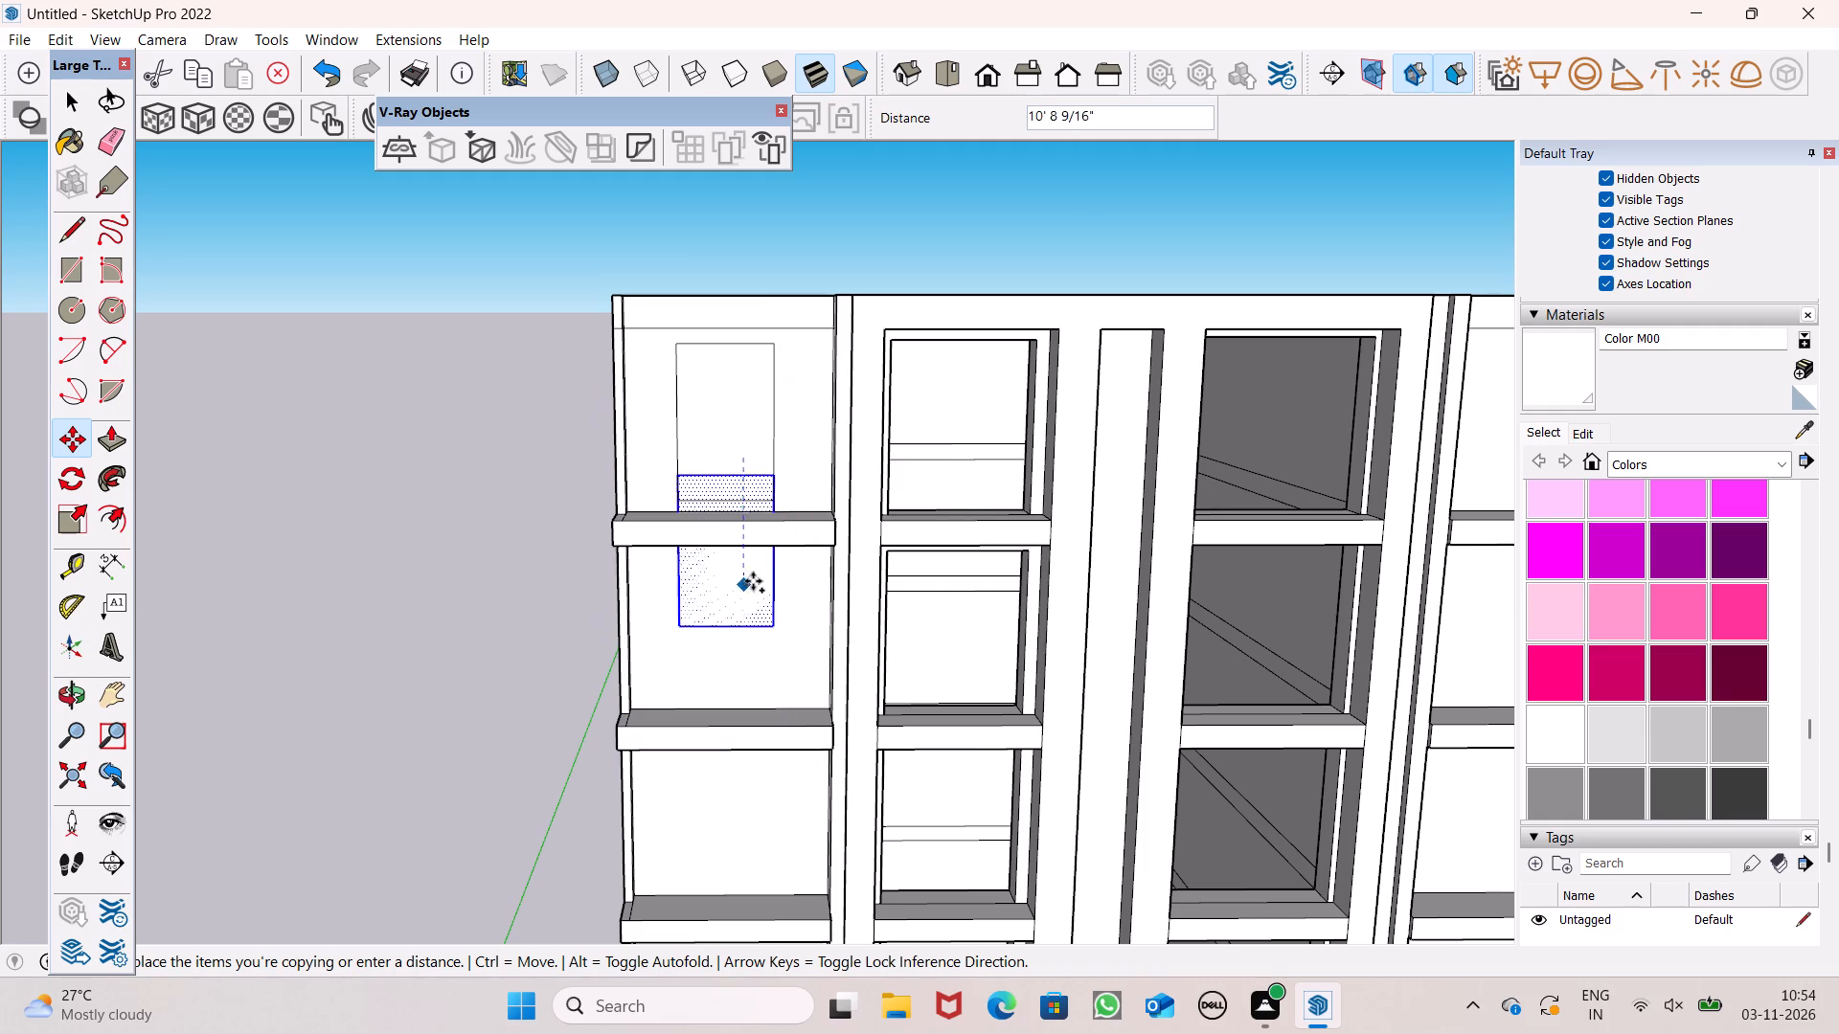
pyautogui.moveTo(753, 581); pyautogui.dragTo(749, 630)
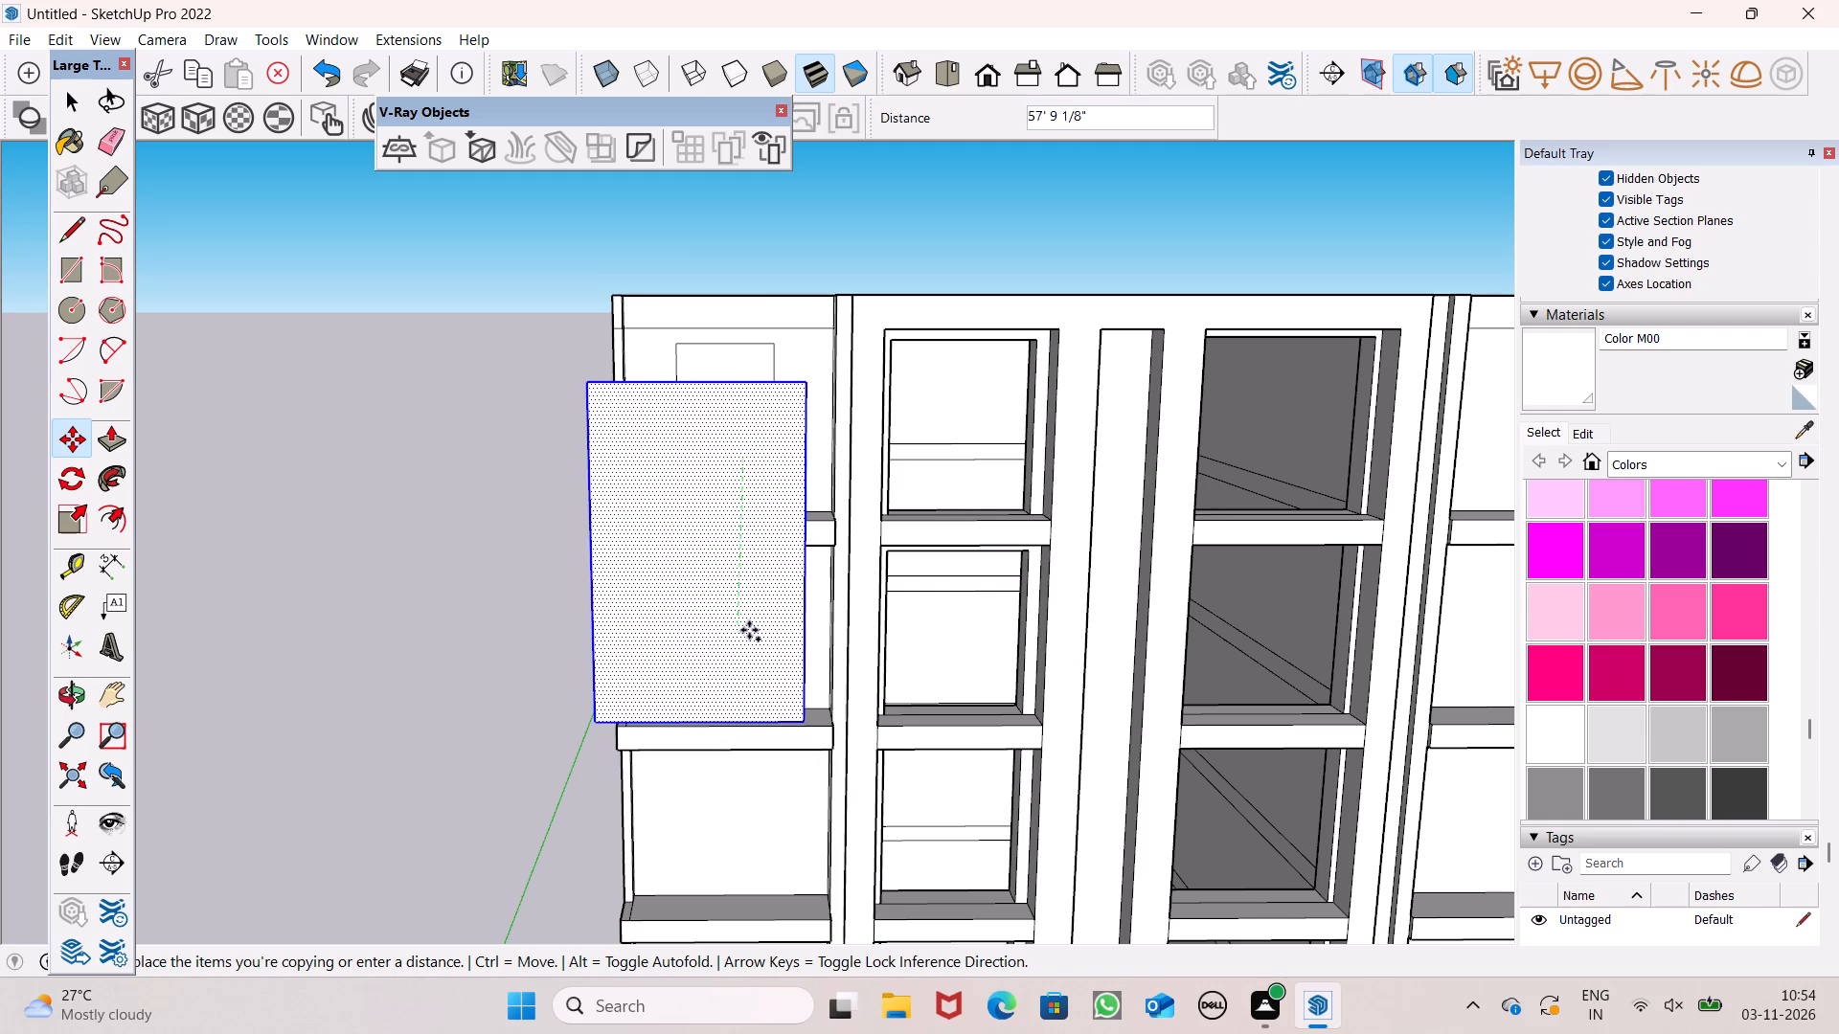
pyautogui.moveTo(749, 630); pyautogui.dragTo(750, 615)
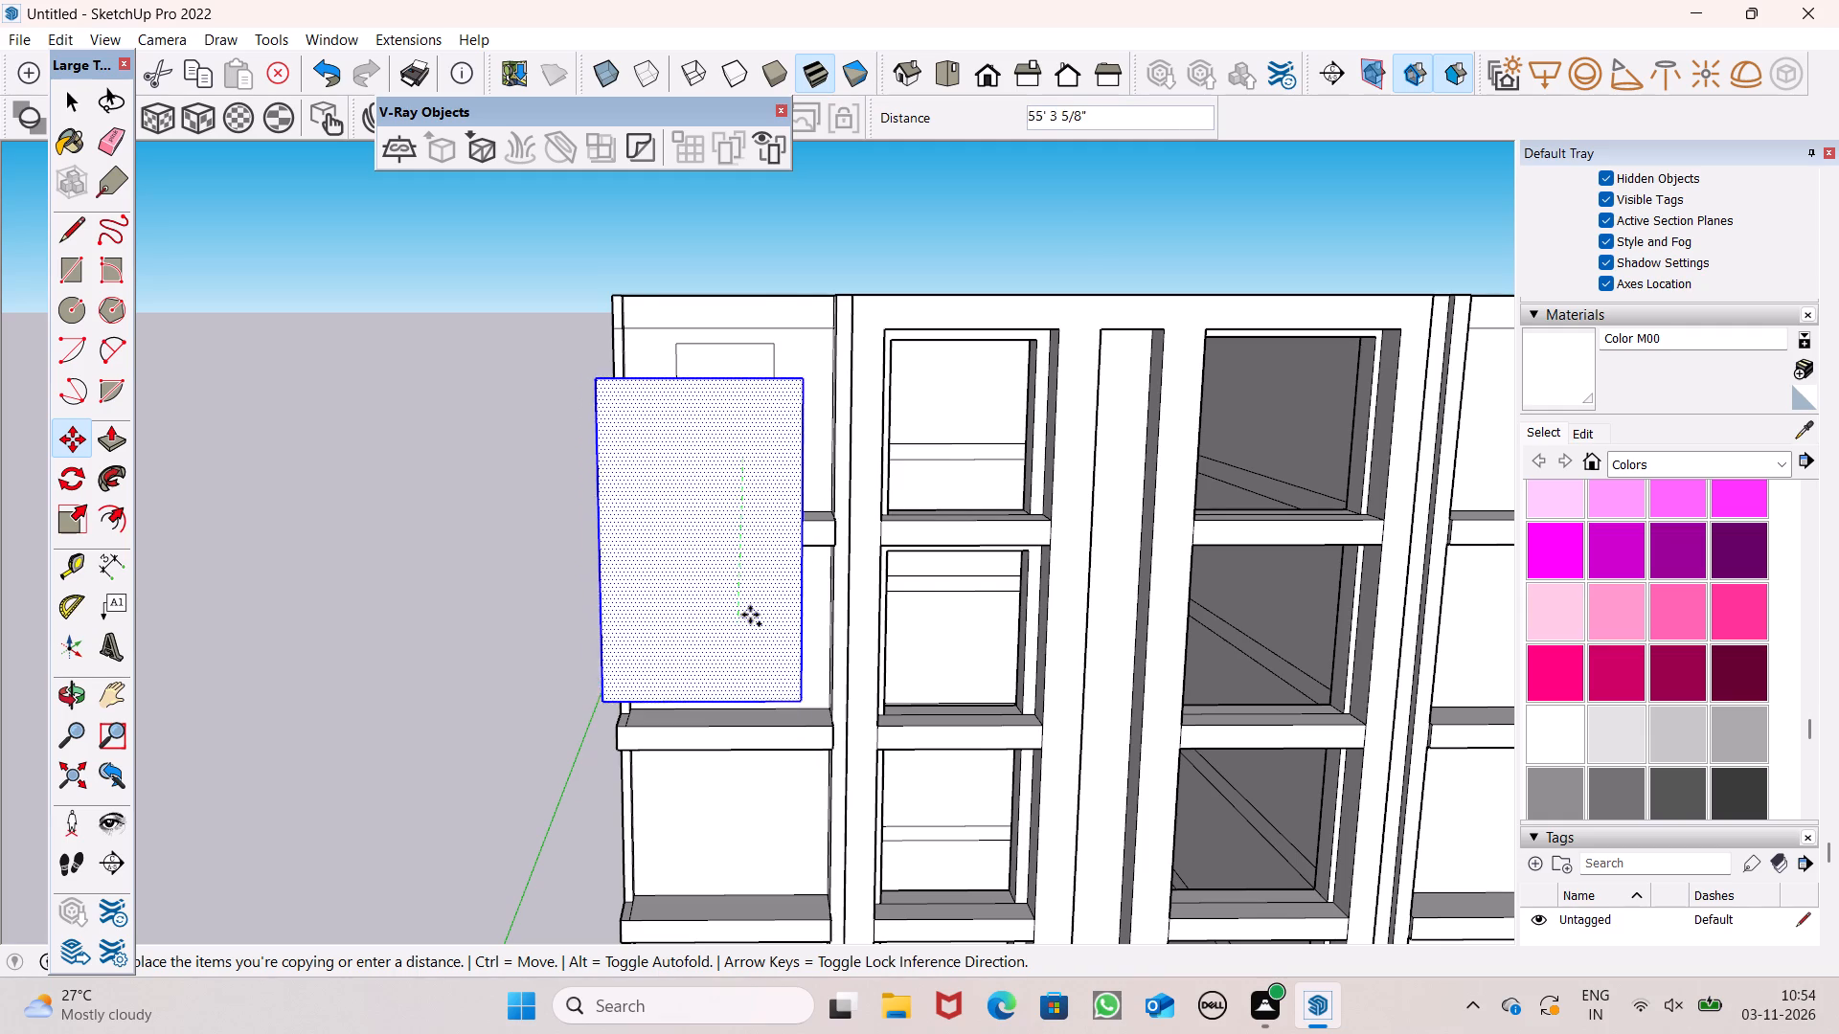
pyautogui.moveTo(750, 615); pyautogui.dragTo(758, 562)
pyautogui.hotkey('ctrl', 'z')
# Copy the left outer bay's top-level window rectangle straight down about 16' 10" onto the level below.
pyautogui.keyDown('ctrl'); pyautogui.scroll(-7, 715, 504); pyautogui.keyUp('ctrl')
pyautogui.press('space')
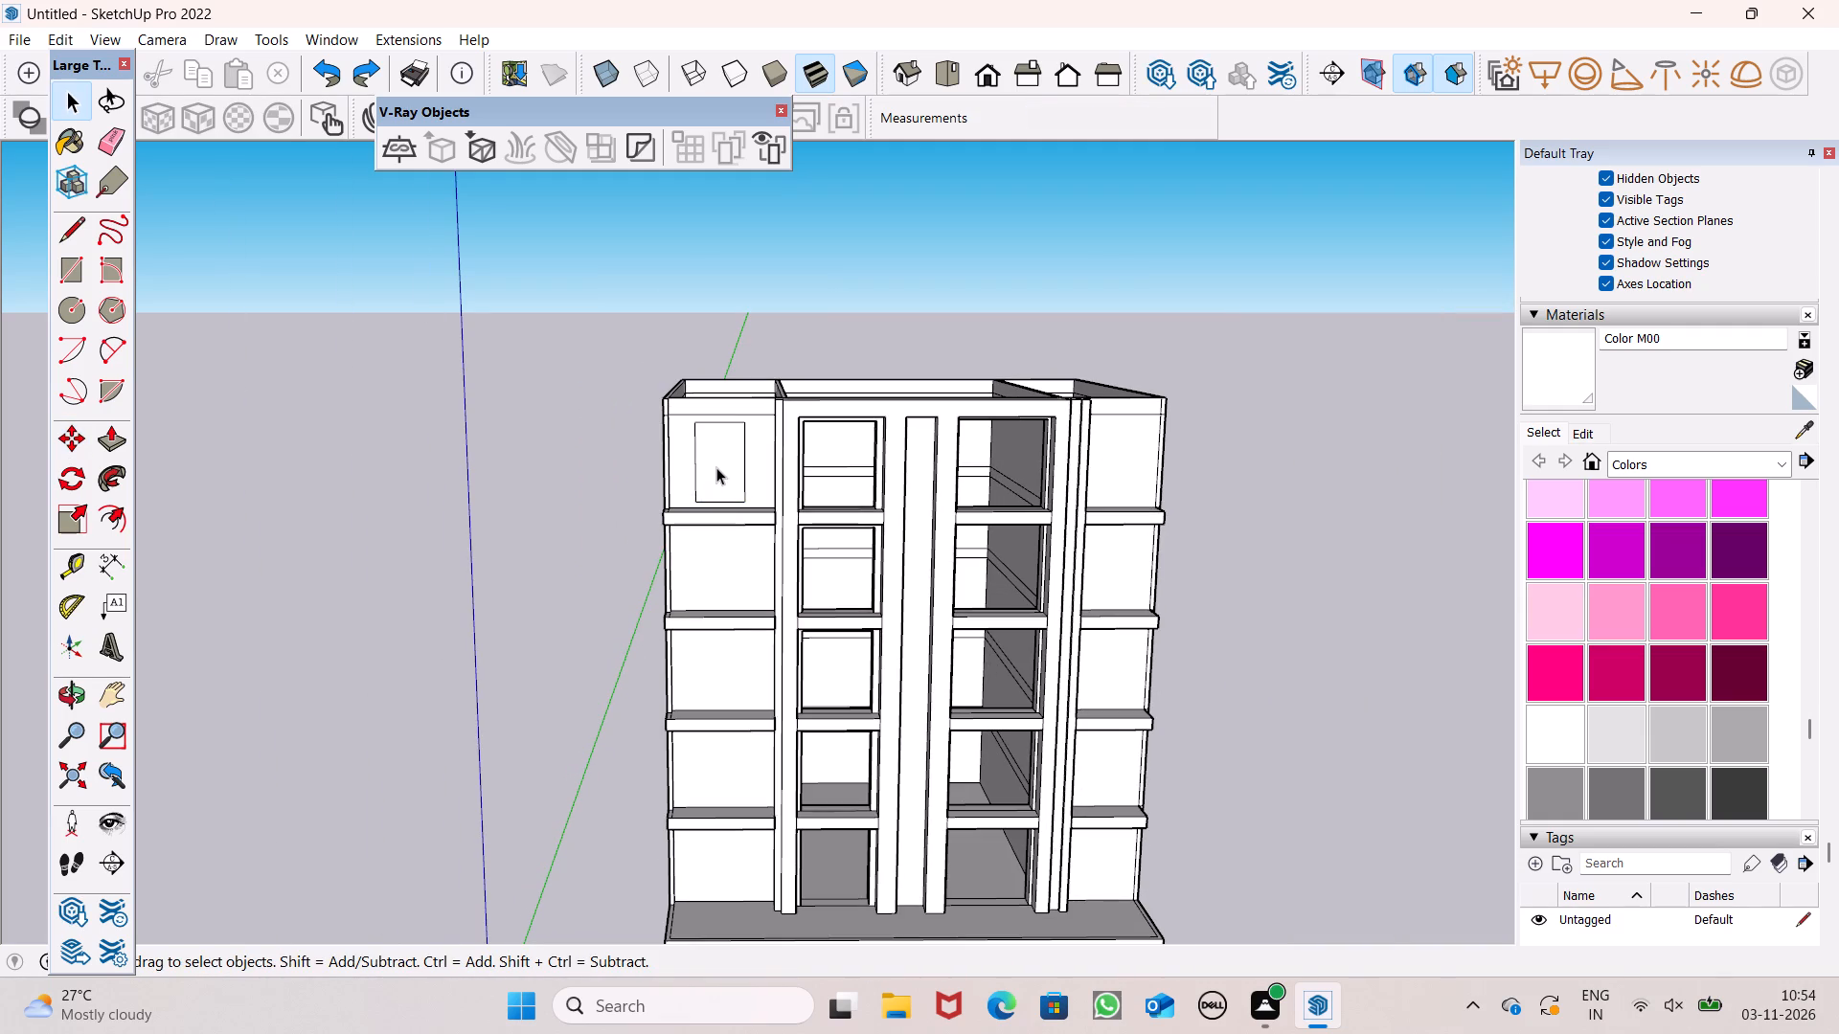
pyautogui.doubleClick(716, 467)
pyautogui.press('m')
pyautogui.press('Return')
pyautogui.moveTo(718, 676); pyautogui.dragTo(699, 614, button='middle')
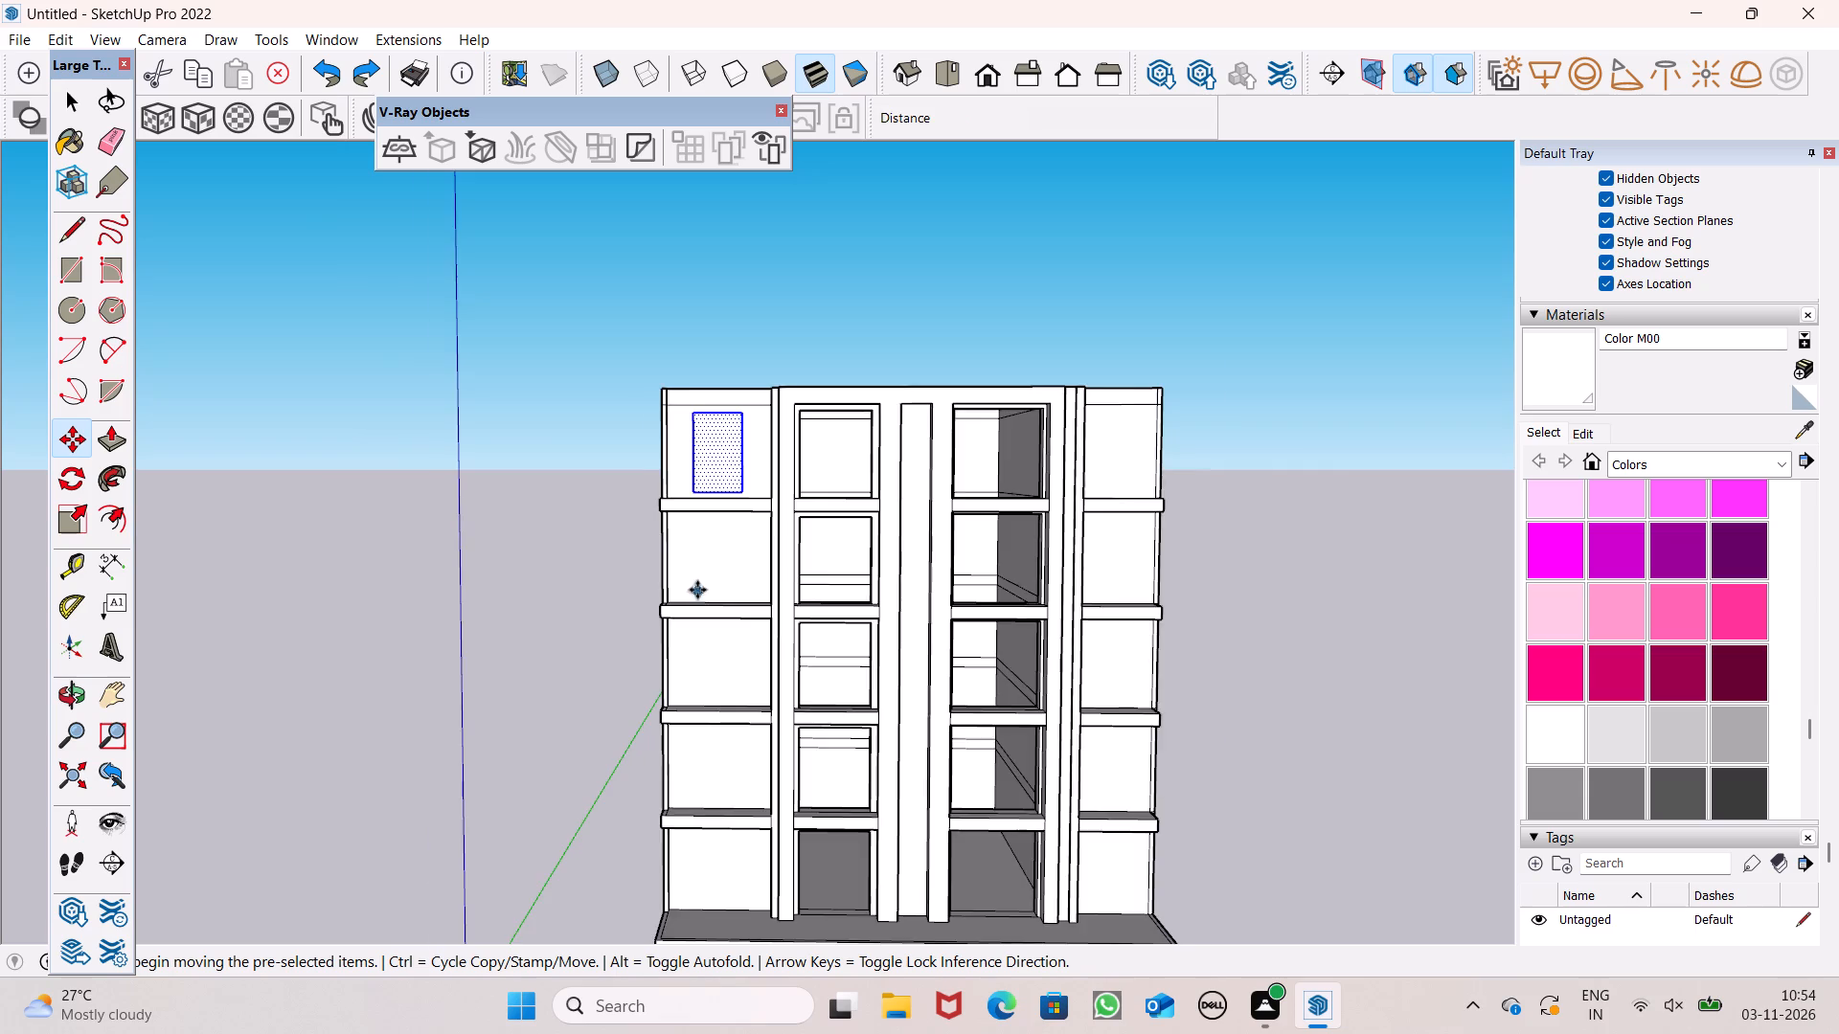
pyautogui.scroll(8, 697, 590)
pyautogui.keyDown('ctrl'); pyautogui.moveTo(762, 348); pyautogui.dragTo(739, 586); pyautogui.keyUp('ctrl')
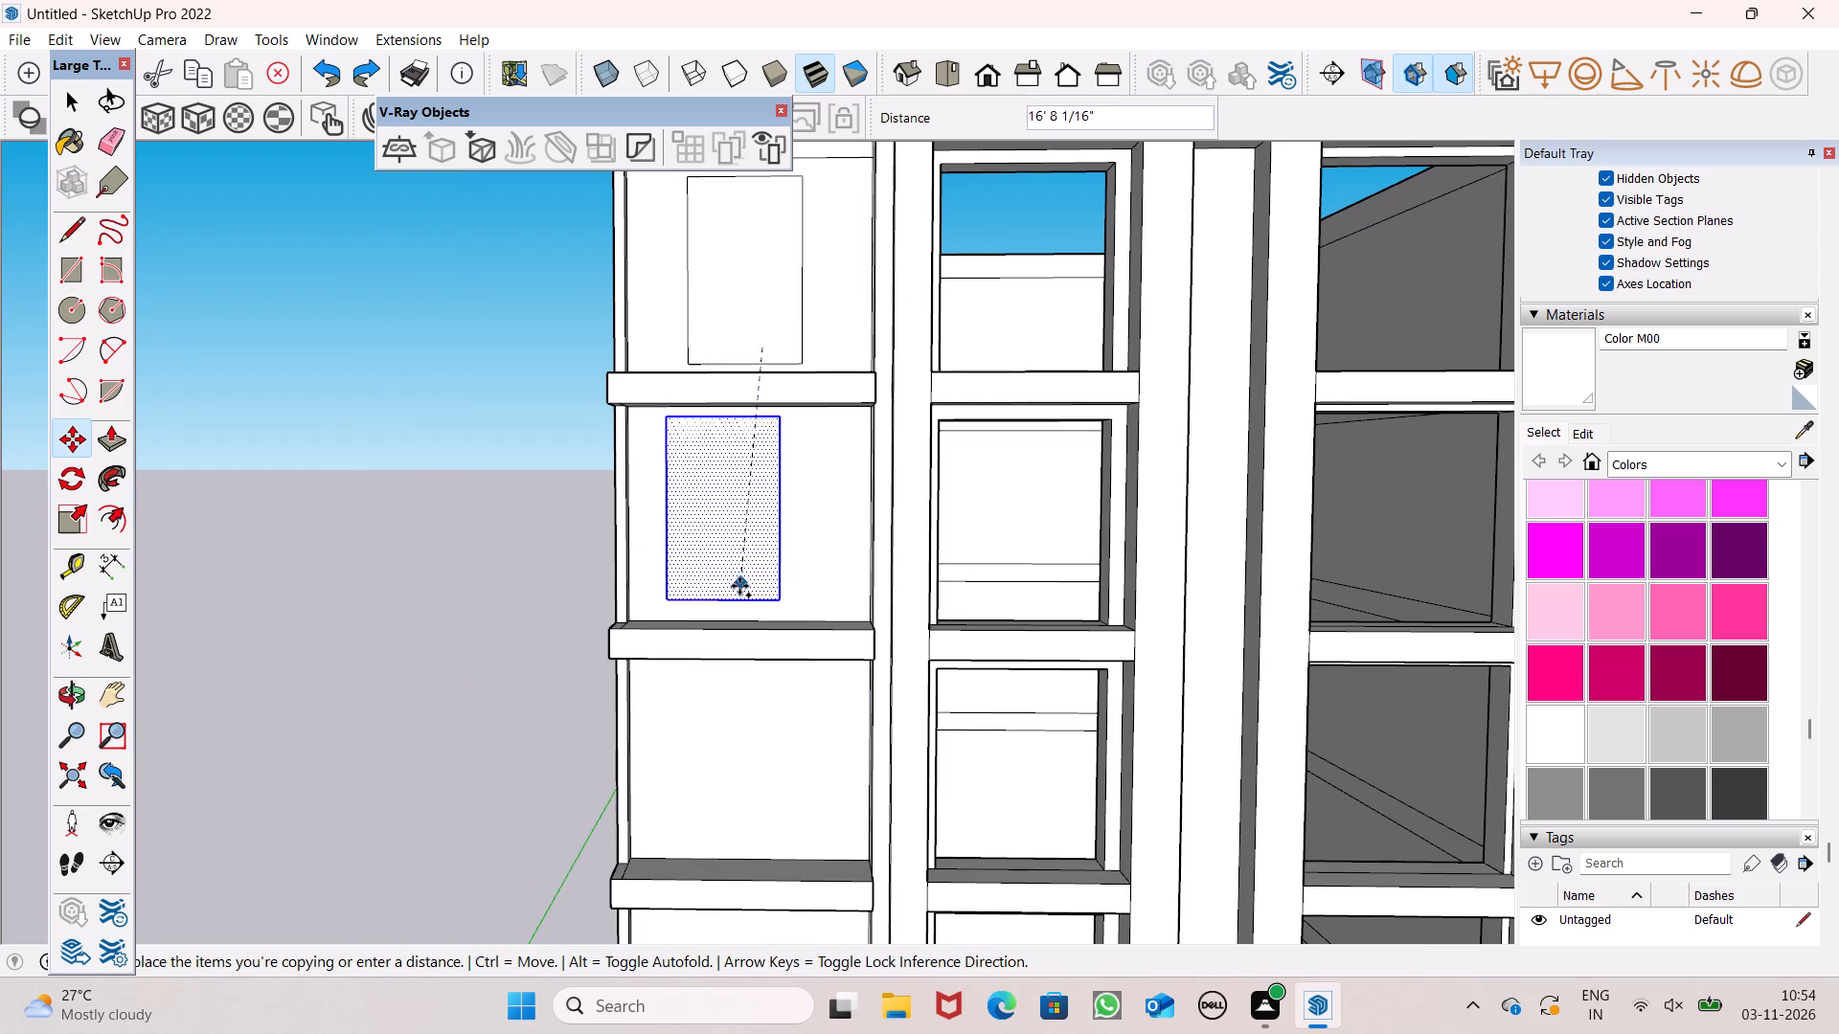
pyautogui.keyDown('ctrl'); pyautogui.moveTo(739, 586); pyautogui.dragTo(759, 590); pyautogui.keyUp('ctrl')
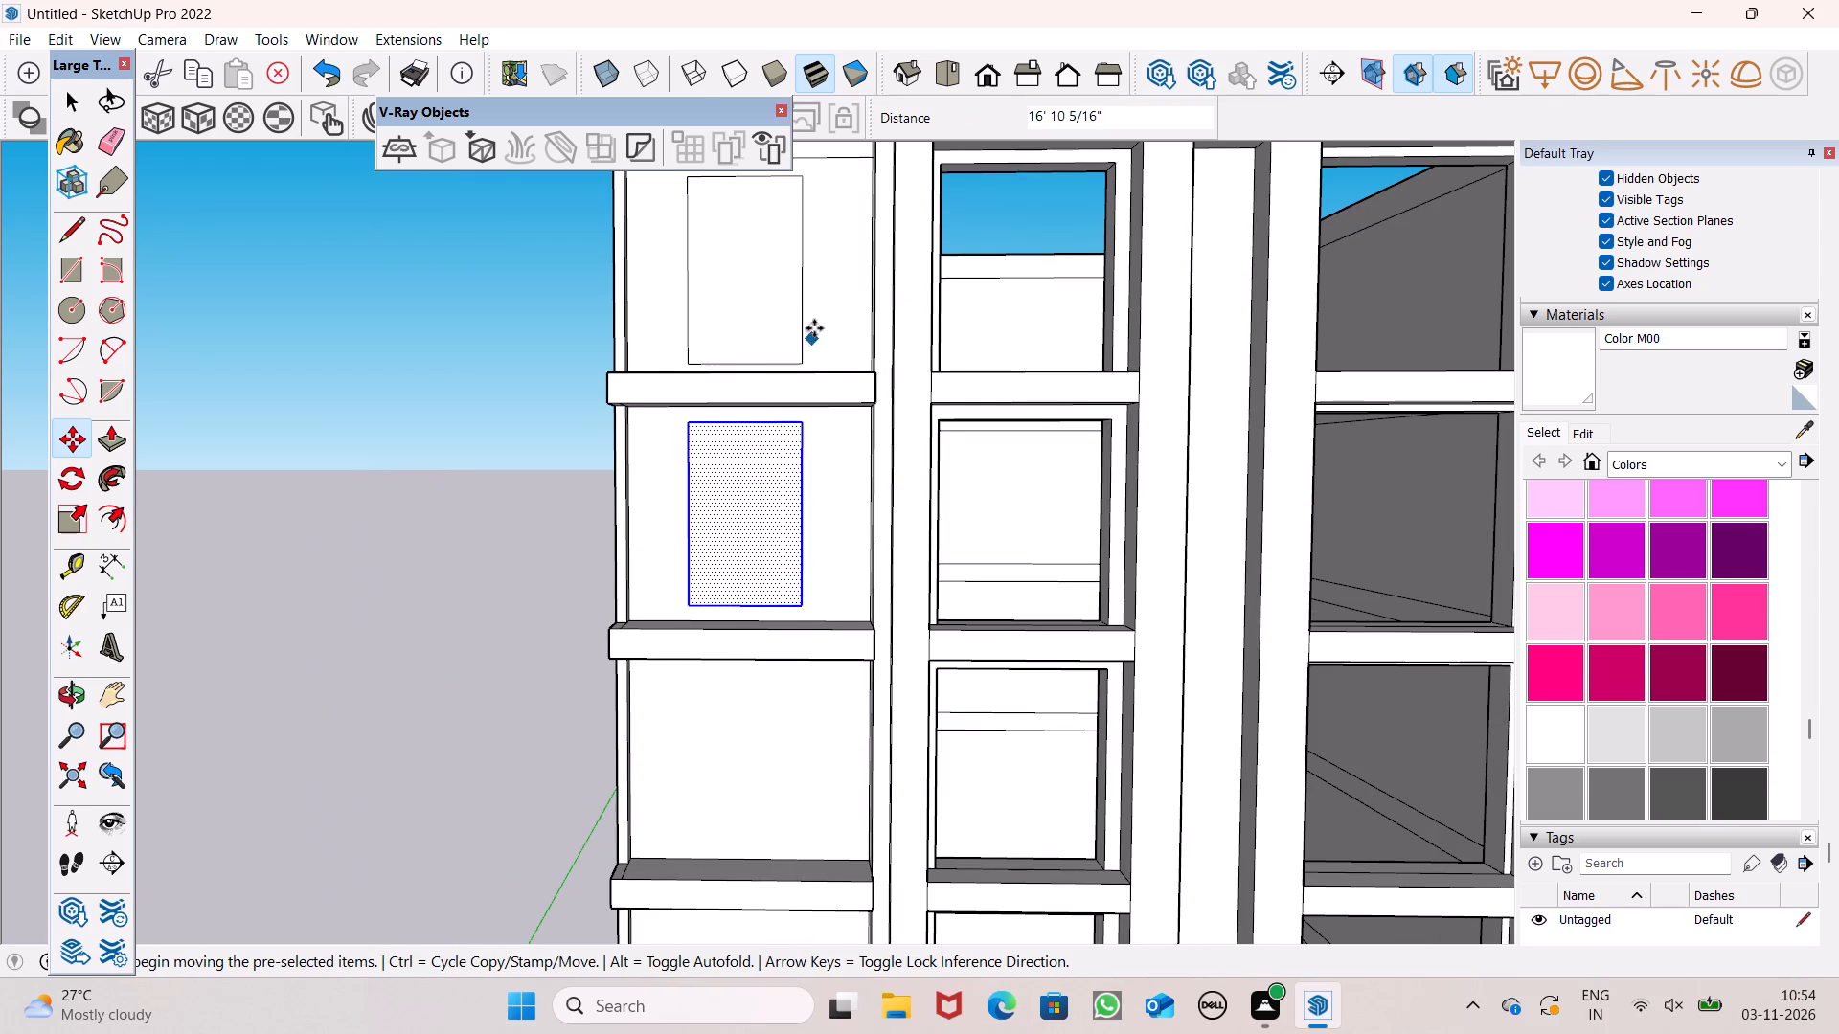
# Copy the left outer bay's window rectangle straight down to the third and second levels.
pyautogui.scroll(-8, 814, 327)
pyautogui.scroll(6, 775, 690)
pyautogui.keyDown('ctrl'); pyautogui.moveTo(784, 253); pyautogui.dragTo(791, 465); pyautogui.keyUp('ctrl')
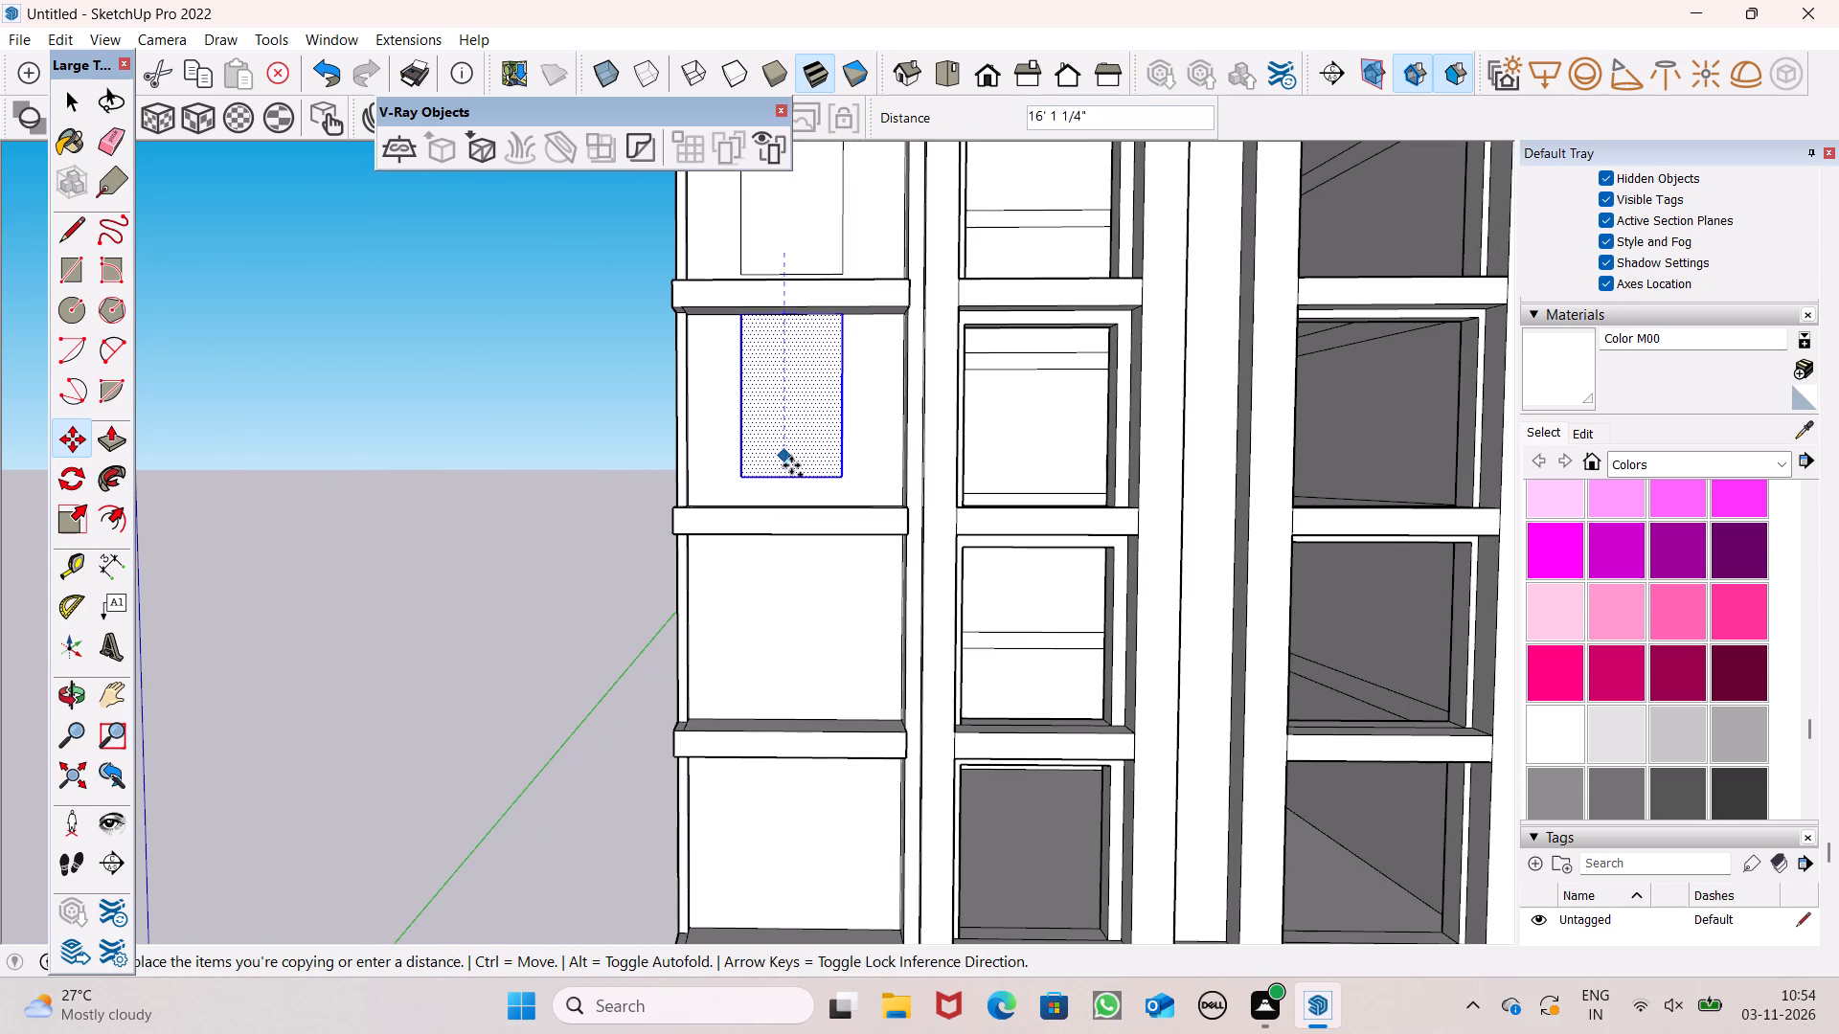
pyautogui.keyDown('ctrl'); pyautogui.moveTo(791, 465); pyautogui.dragTo(796, 474); pyautogui.keyUp('ctrl')
pyautogui.scroll(-7, 818, 332)
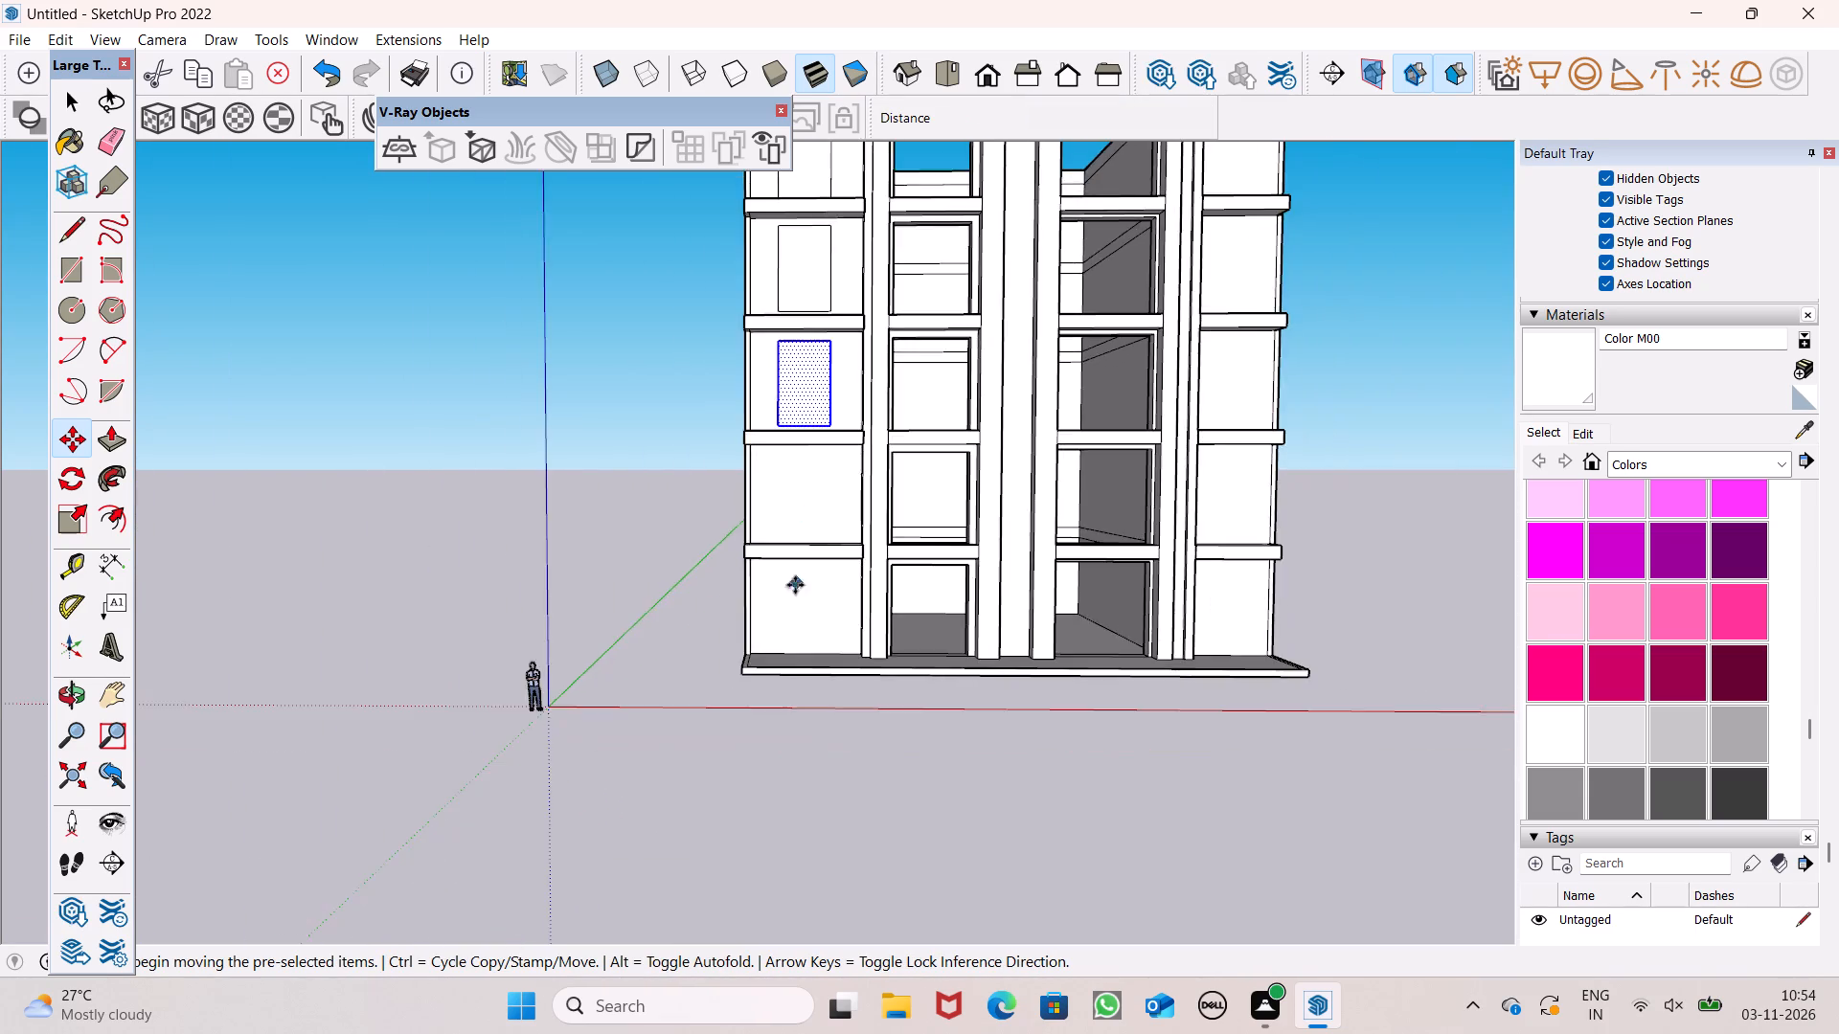
pyautogui.scroll(6, 791, 585)
pyautogui.keyDown('ctrl'); pyautogui.moveTo(848, 266); pyautogui.dragTo(844, 468); pyautogui.keyUp('ctrl')
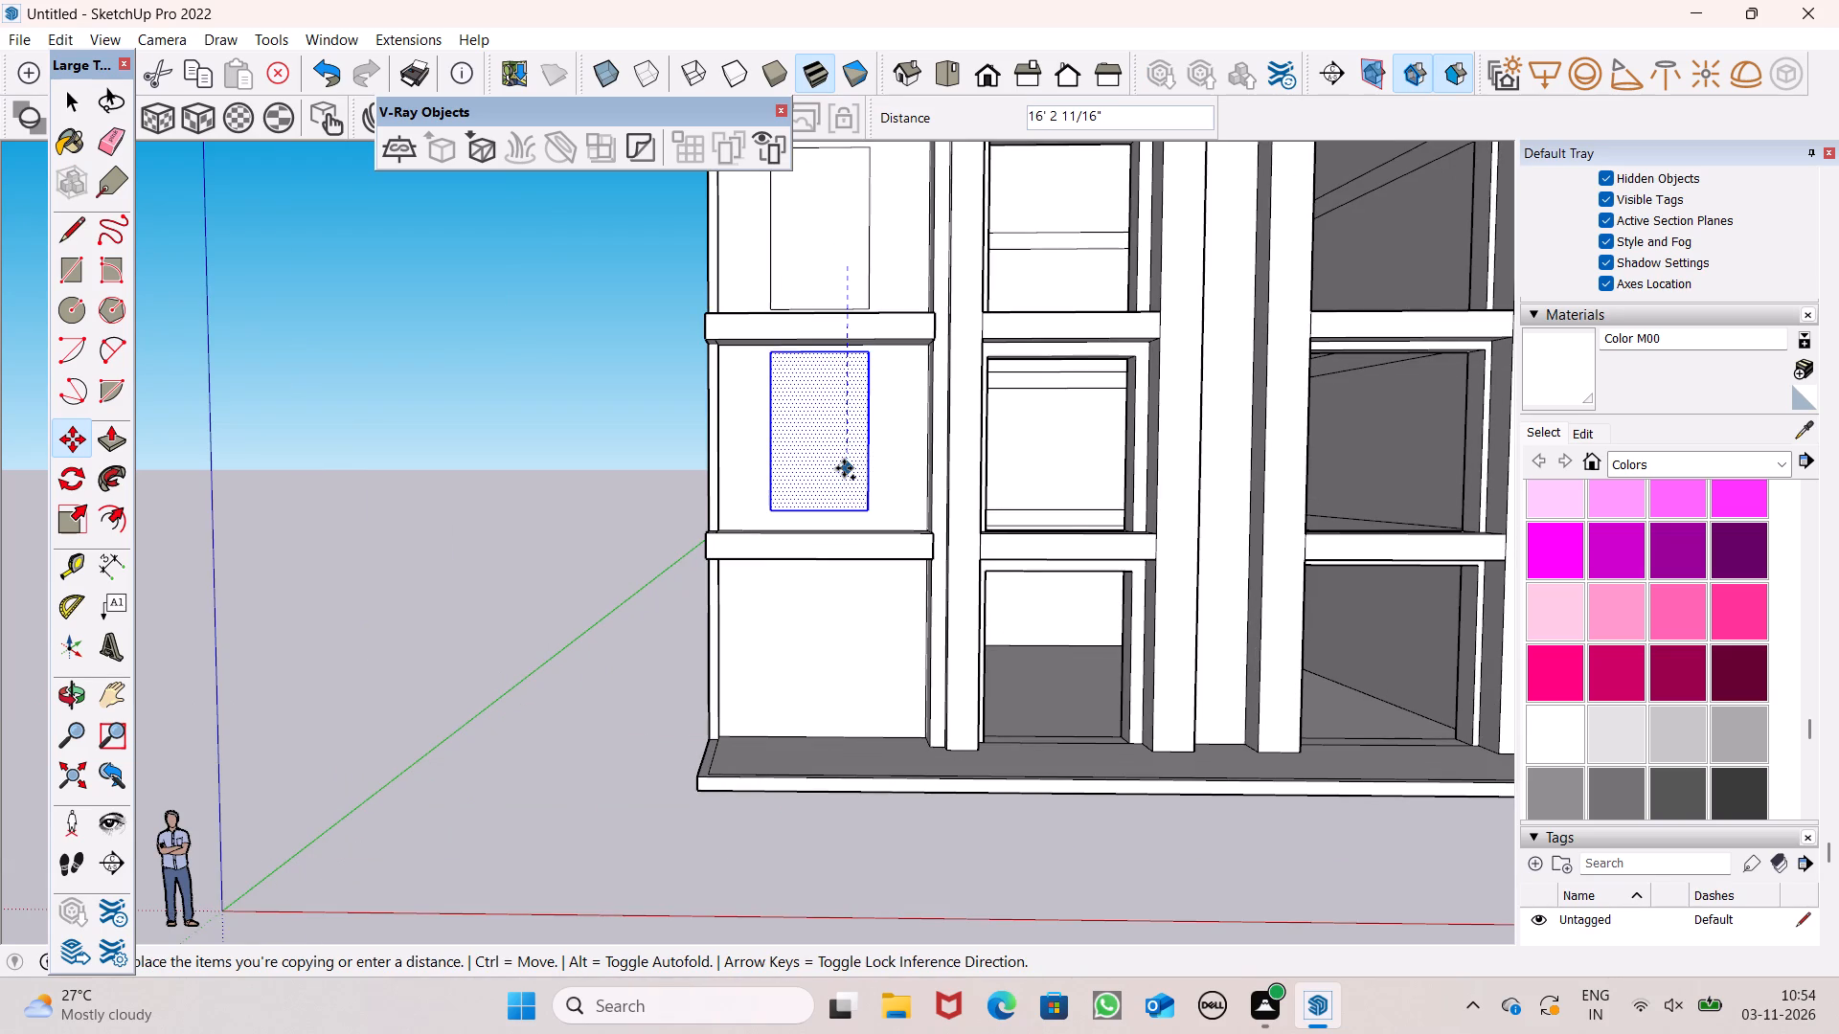
pyautogui.keyDown('ctrl'); pyautogui.moveTo(844, 468); pyautogui.dragTo(844, 476); pyautogui.keyUp('ctrl')
# Copy the left outer bay's window rectangle down to the ground level and clear the selection.
pyautogui.scroll(-7, 829, 286)
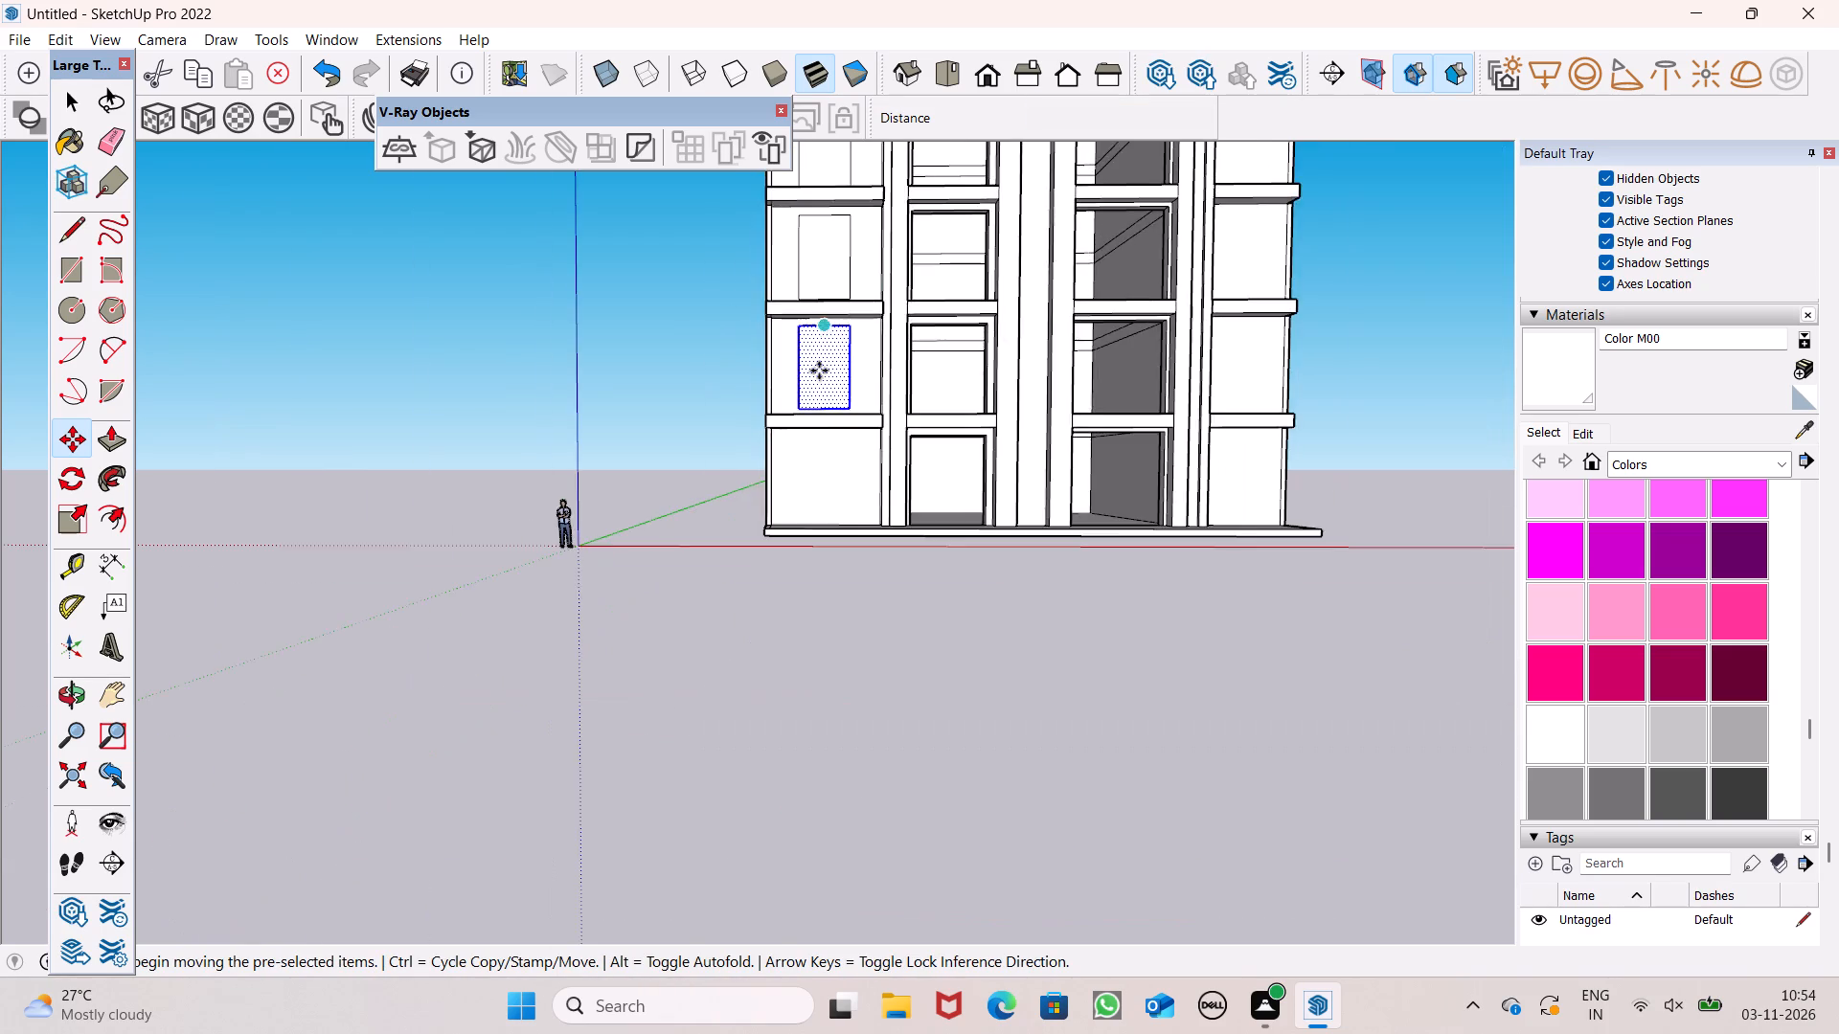
pyautogui.scroll(7, 822, 499)
pyautogui.keyDown('ctrl'); pyautogui.moveTo(825, 272); pyautogui.dragTo(837, 504); pyautogui.keyUp('ctrl')
pyautogui.scroll(-13, 639, 437)
pyautogui.click(581, 543)
pyautogui.scroll(-1, 578, 506)
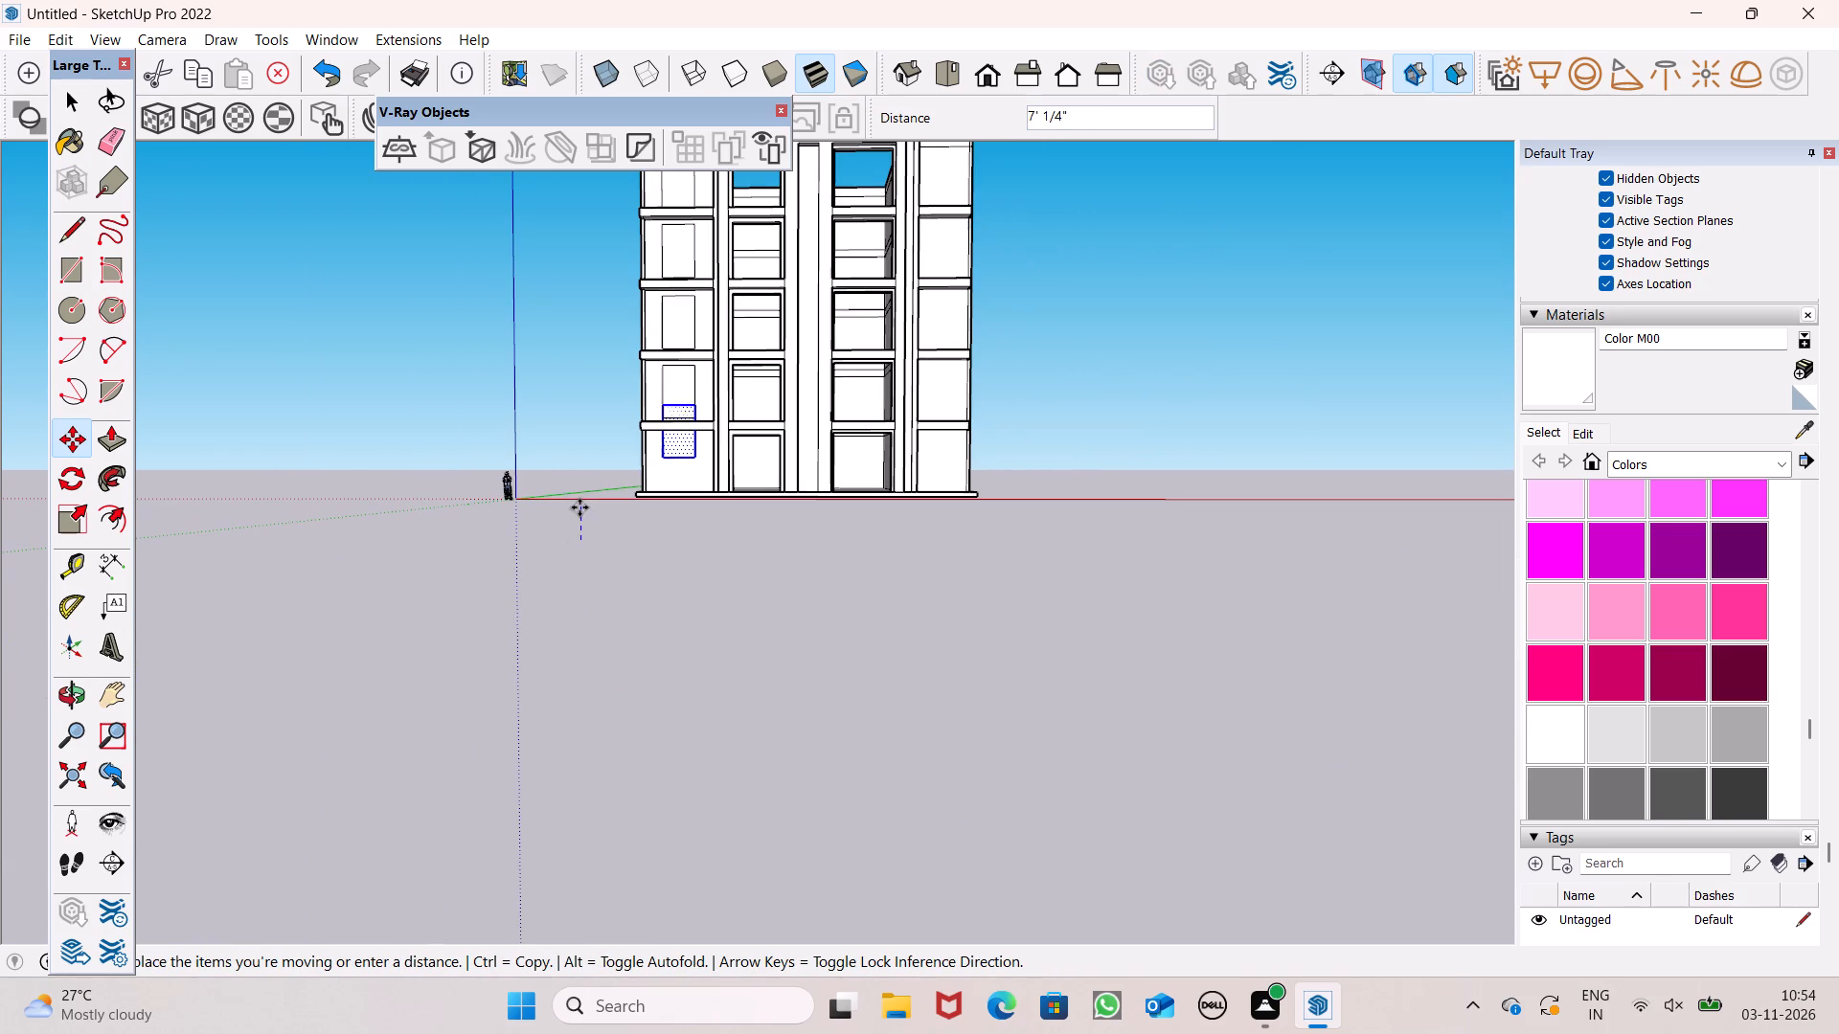
pyautogui.press('space')
pyautogui.click(581, 512)
pyautogui.scroll(-6, 622, 469)
# Draw a window rectangle about 11' 6" tall on the right outer bay's top-level front wall.
pyautogui.moveTo(764, 515); pyautogui.dragTo(788, 718, button='middle')
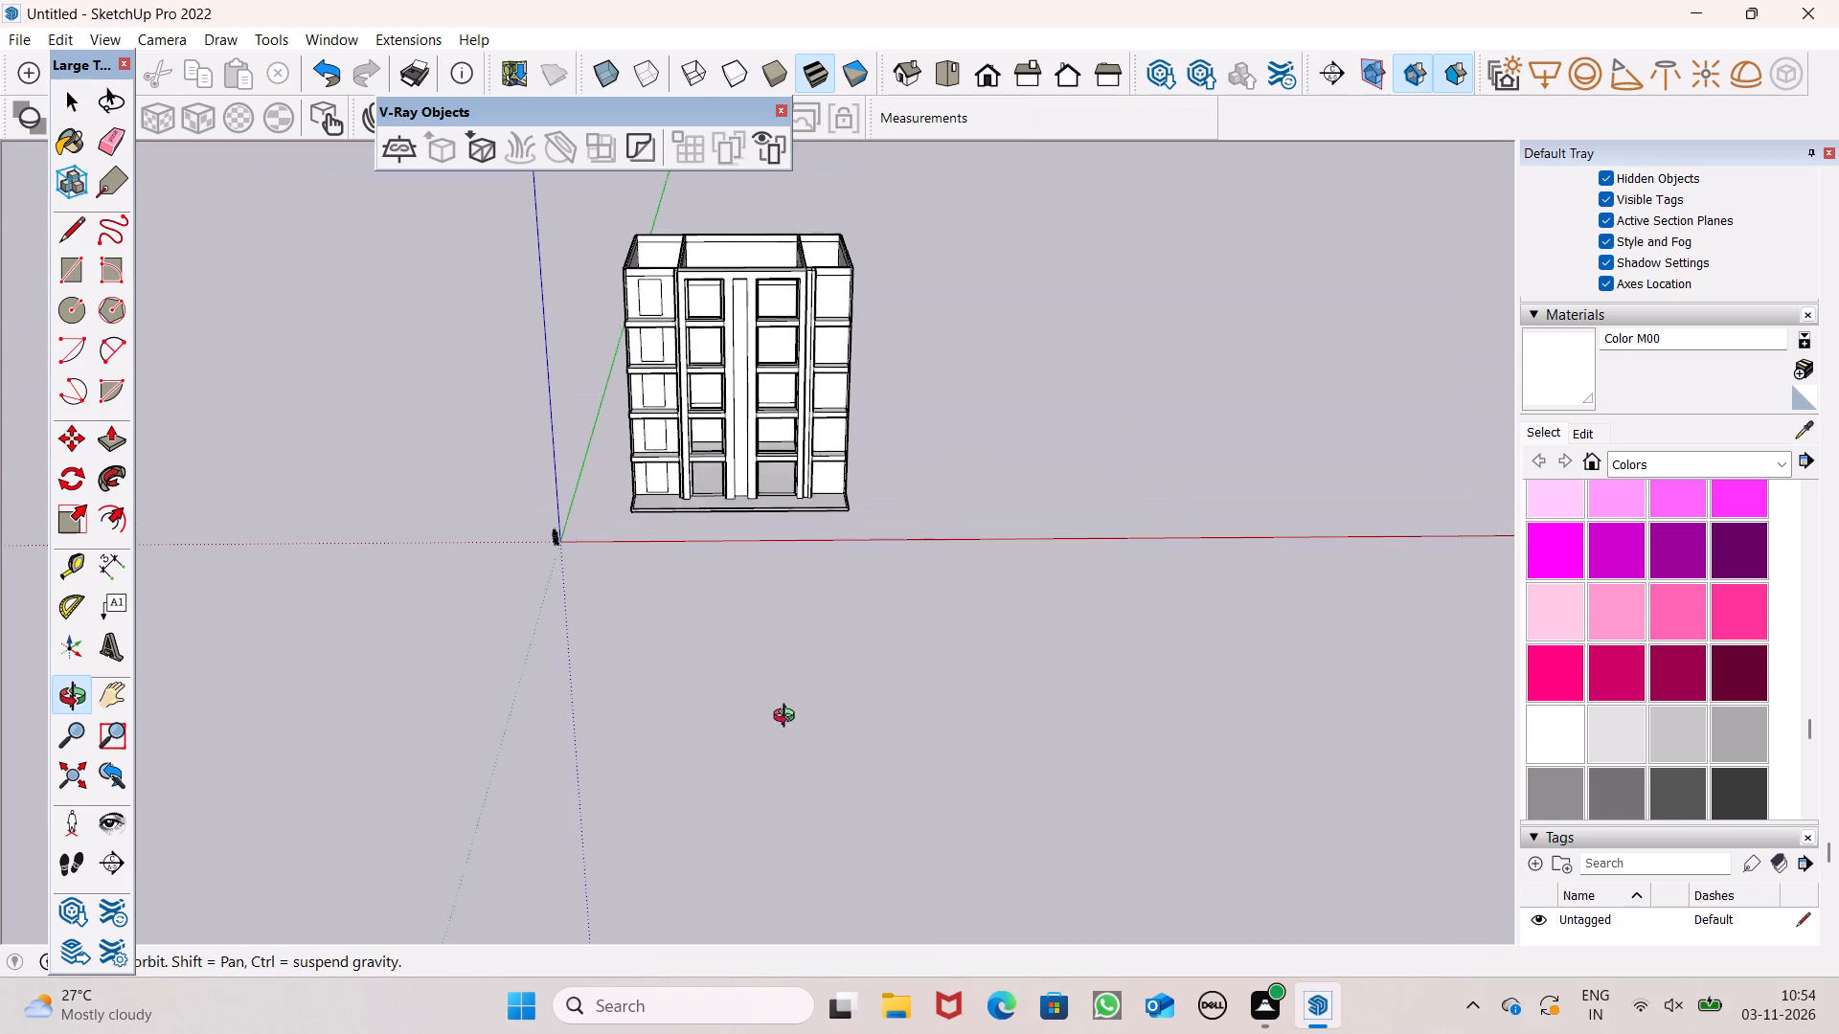
pyautogui.moveTo(788, 718); pyautogui.dragTo(788, 719, button='middle')
pyautogui.scroll(7, 1025, 138)
pyautogui.scroll(10, 847, 279)
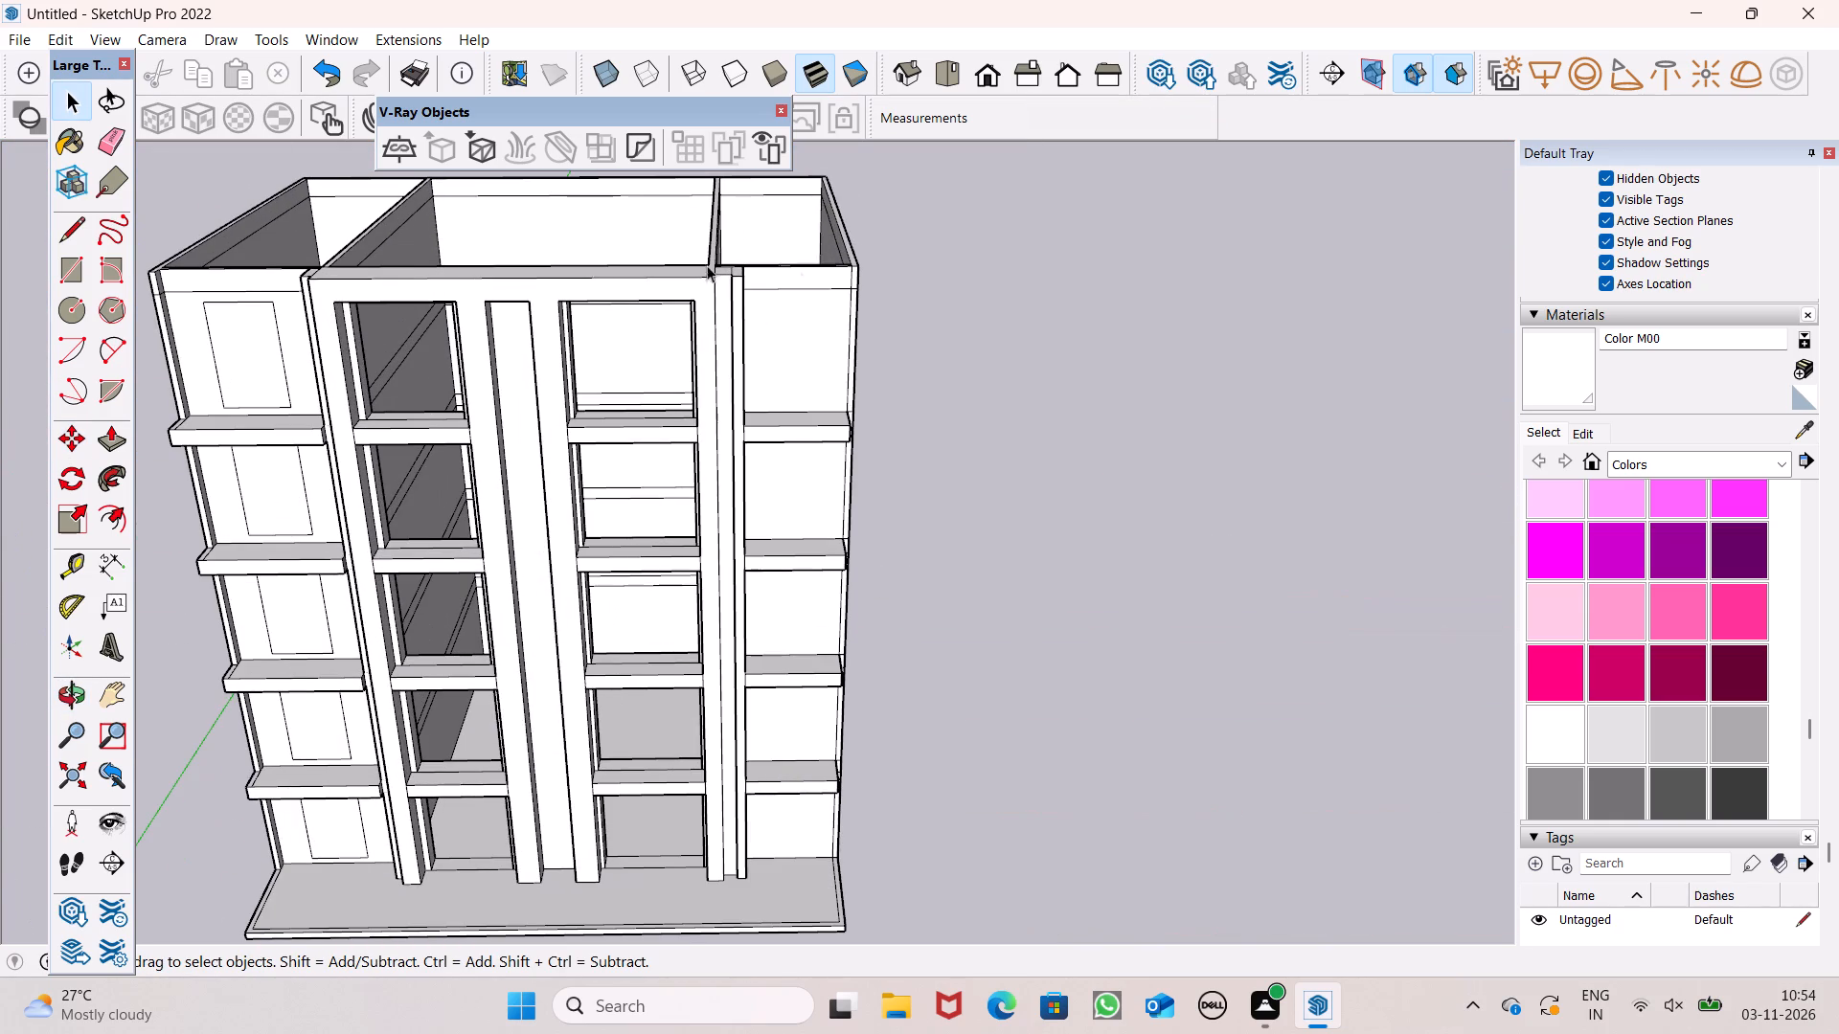
pyautogui.click(70, 277)
pyautogui.moveTo(396, 339); pyautogui.dragTo(375, 315, button='middle')
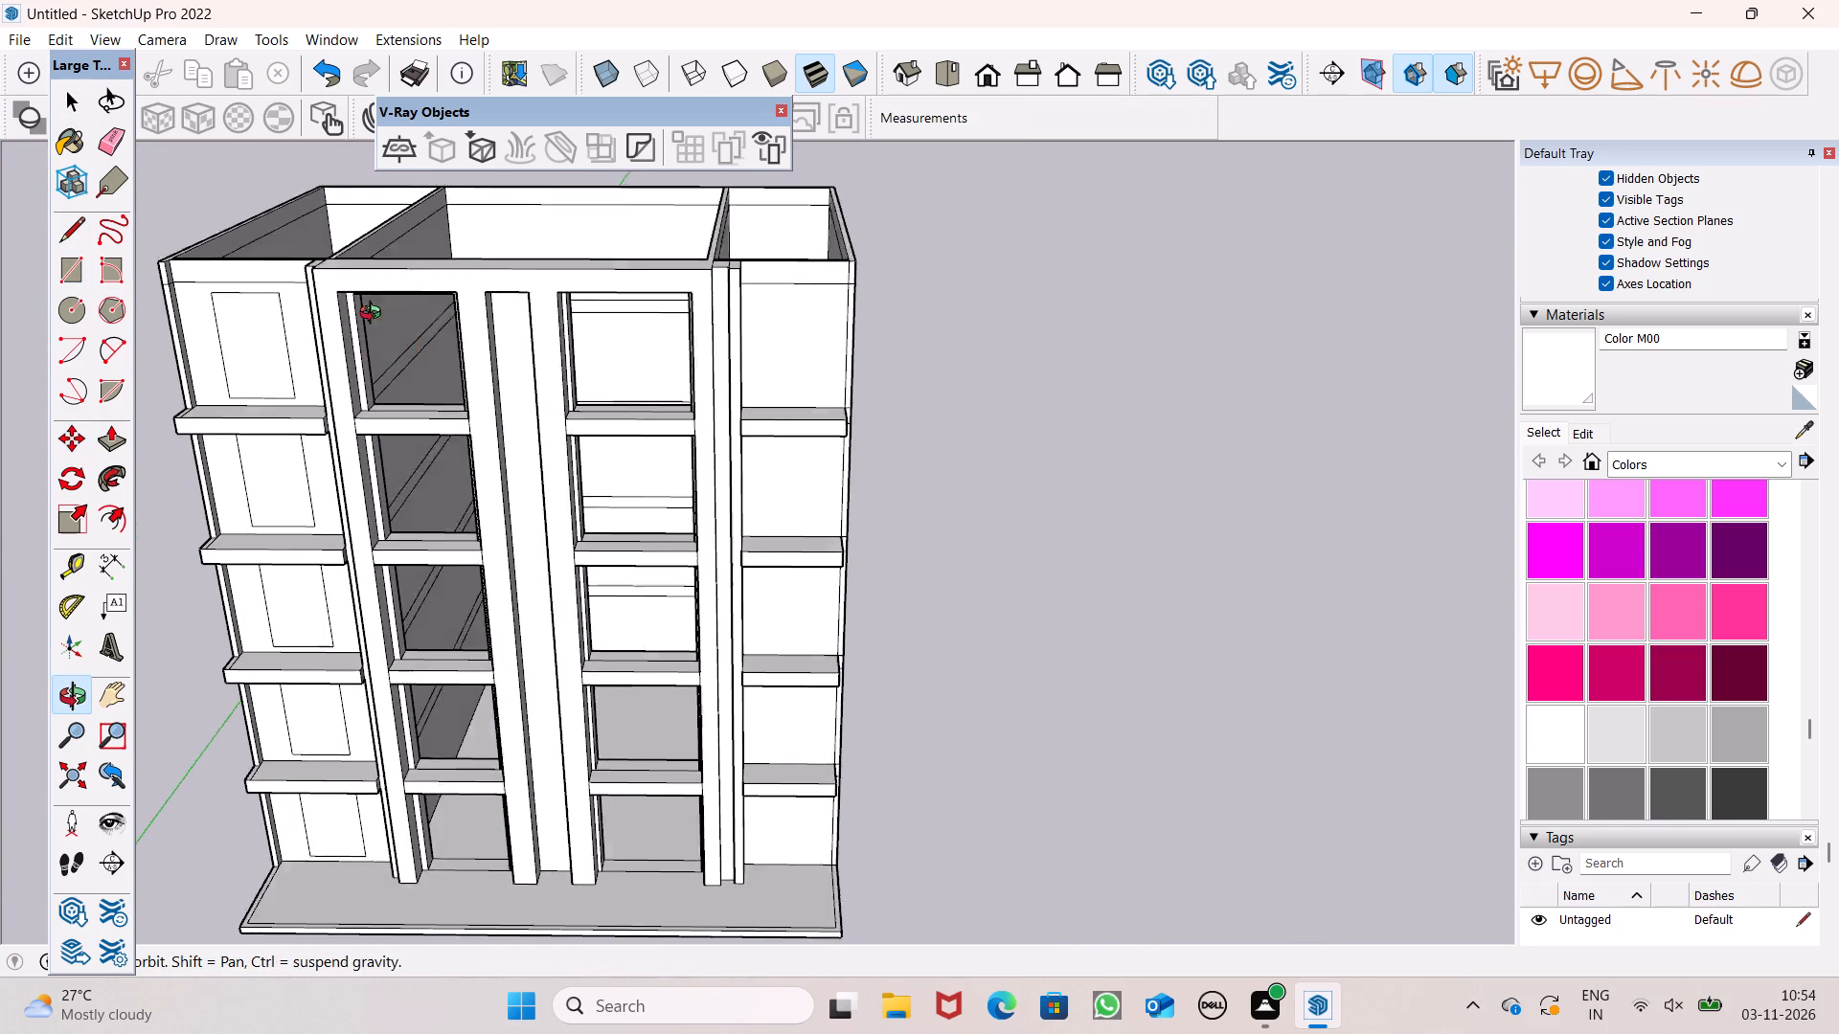
pyautogui.moveTo(375, 315); pyautogui.dragTo(346, 299, button='middle')
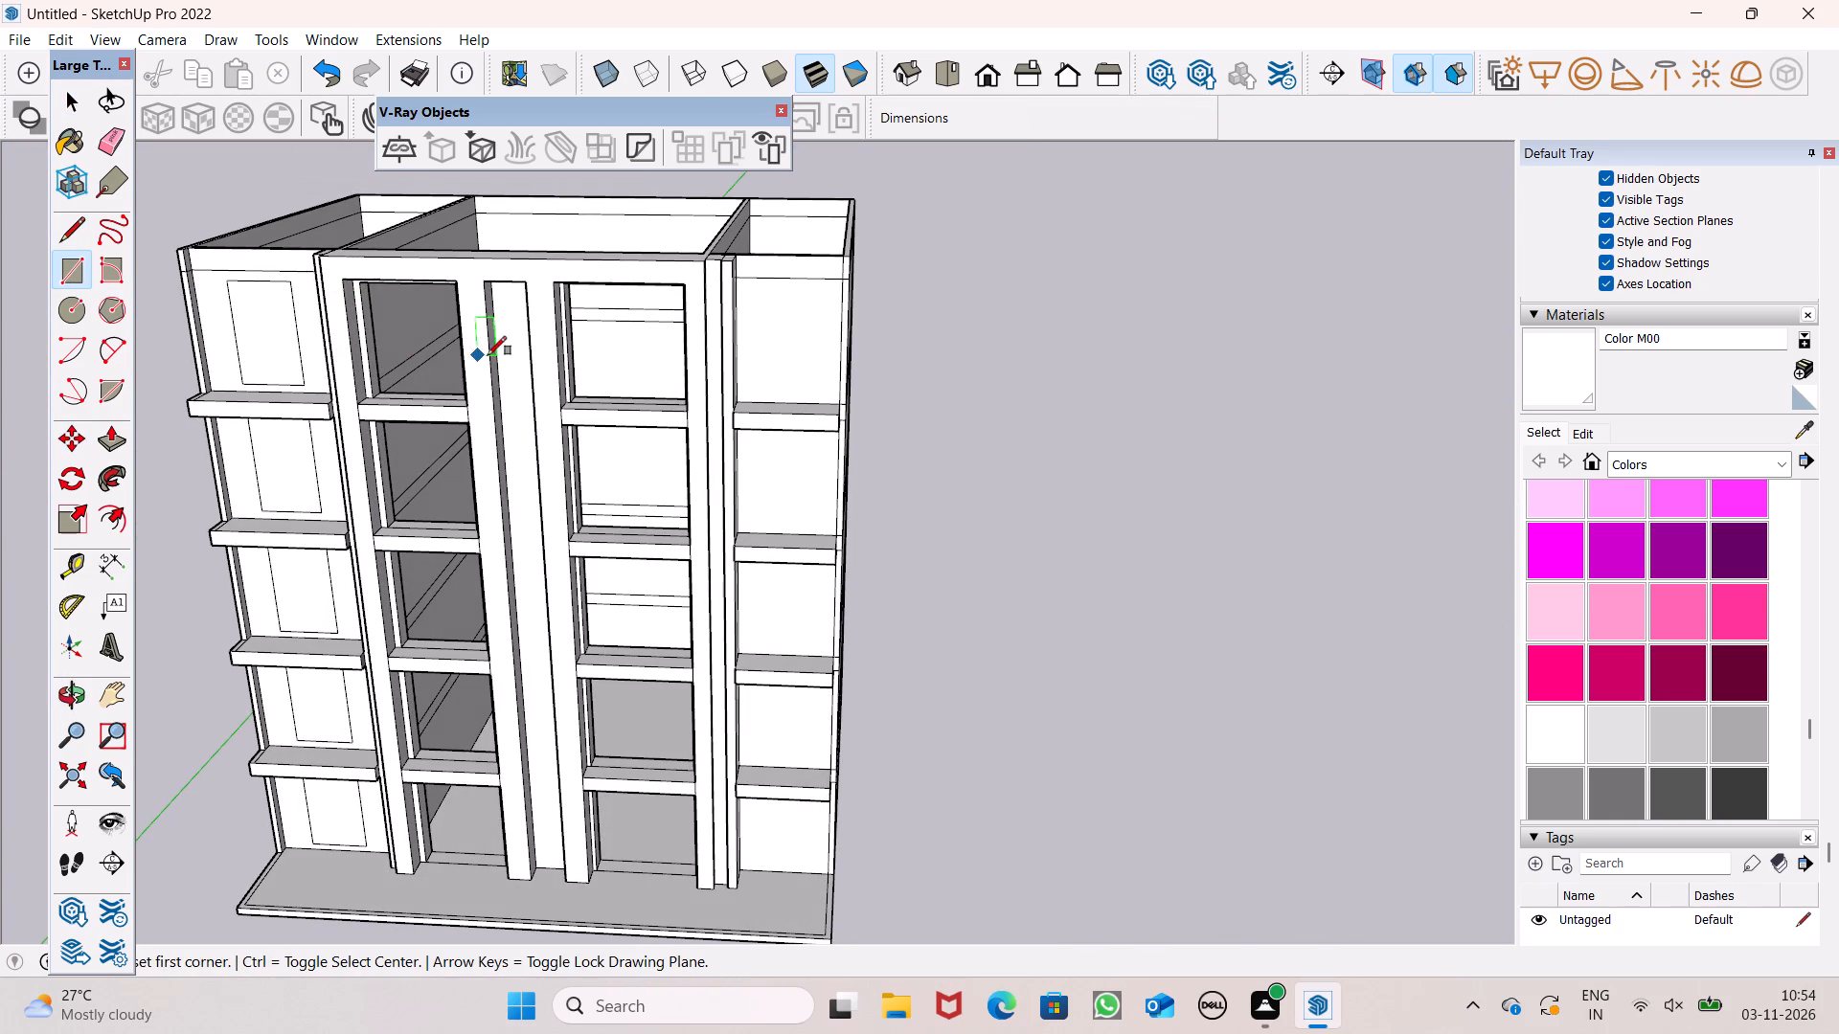
pyautogui.scroll(5, 814, 340)
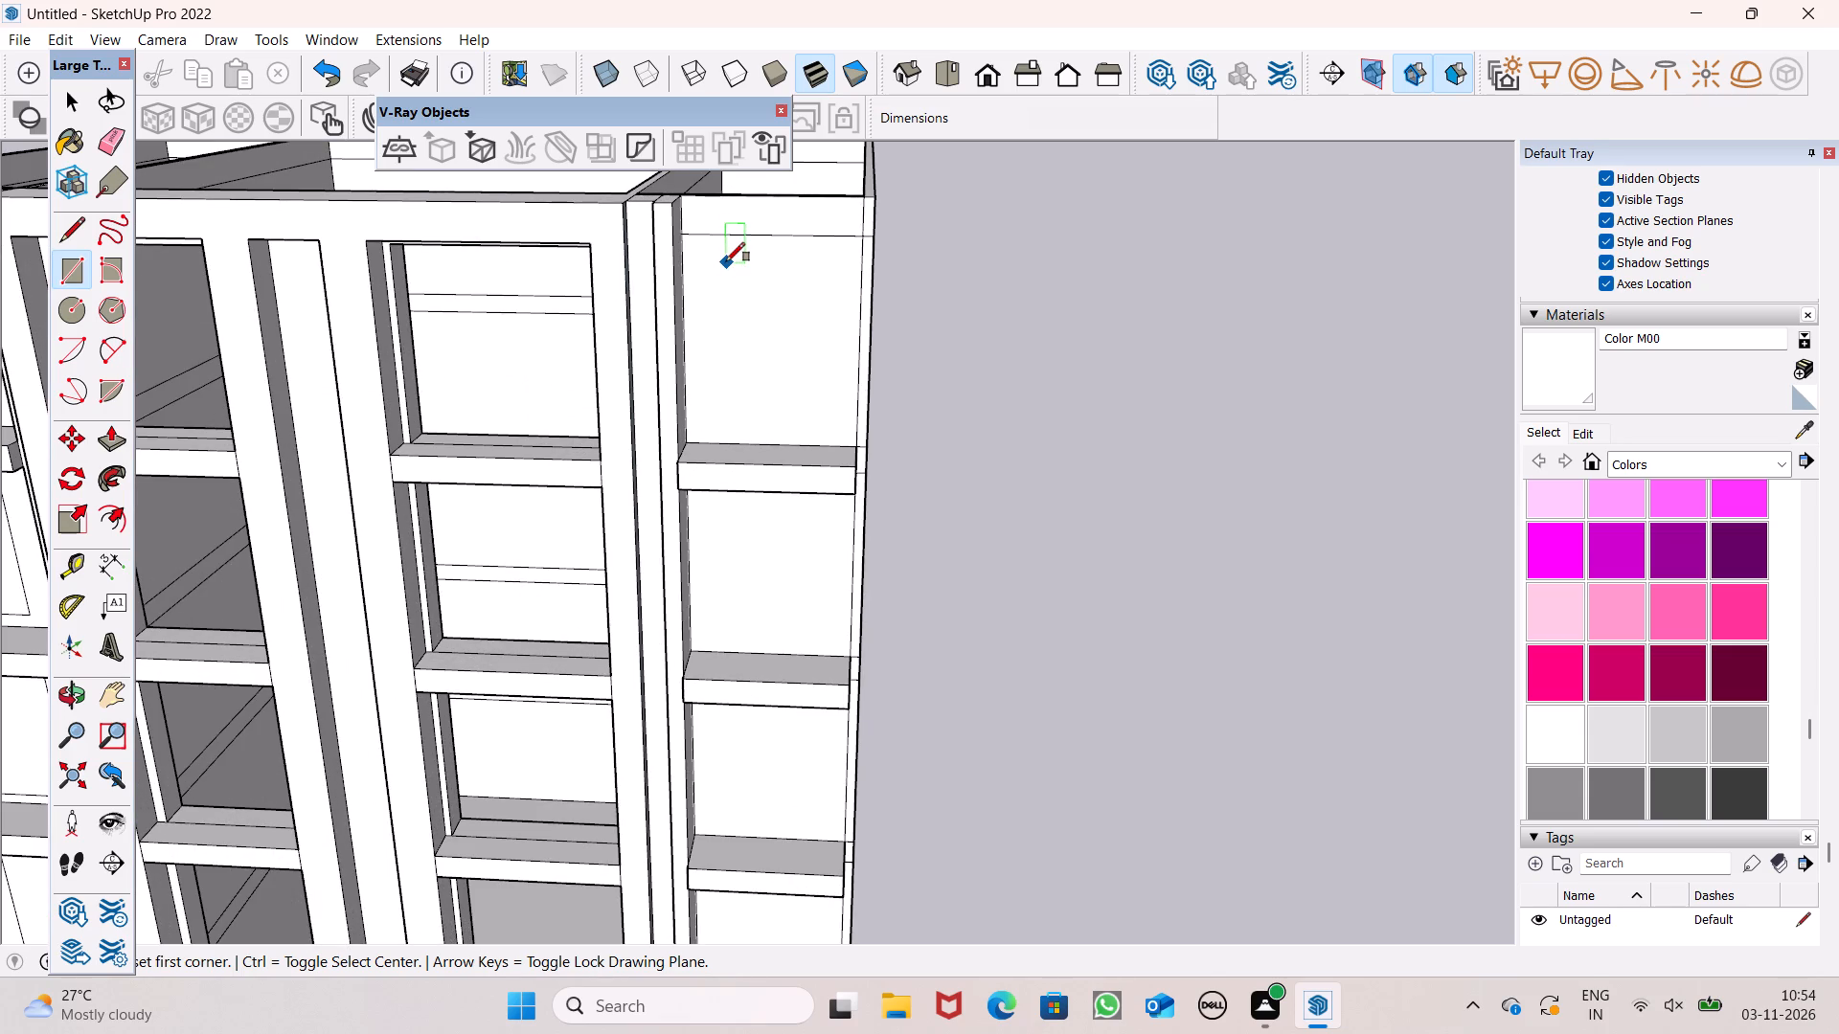
pyautogui.click(726, 259)
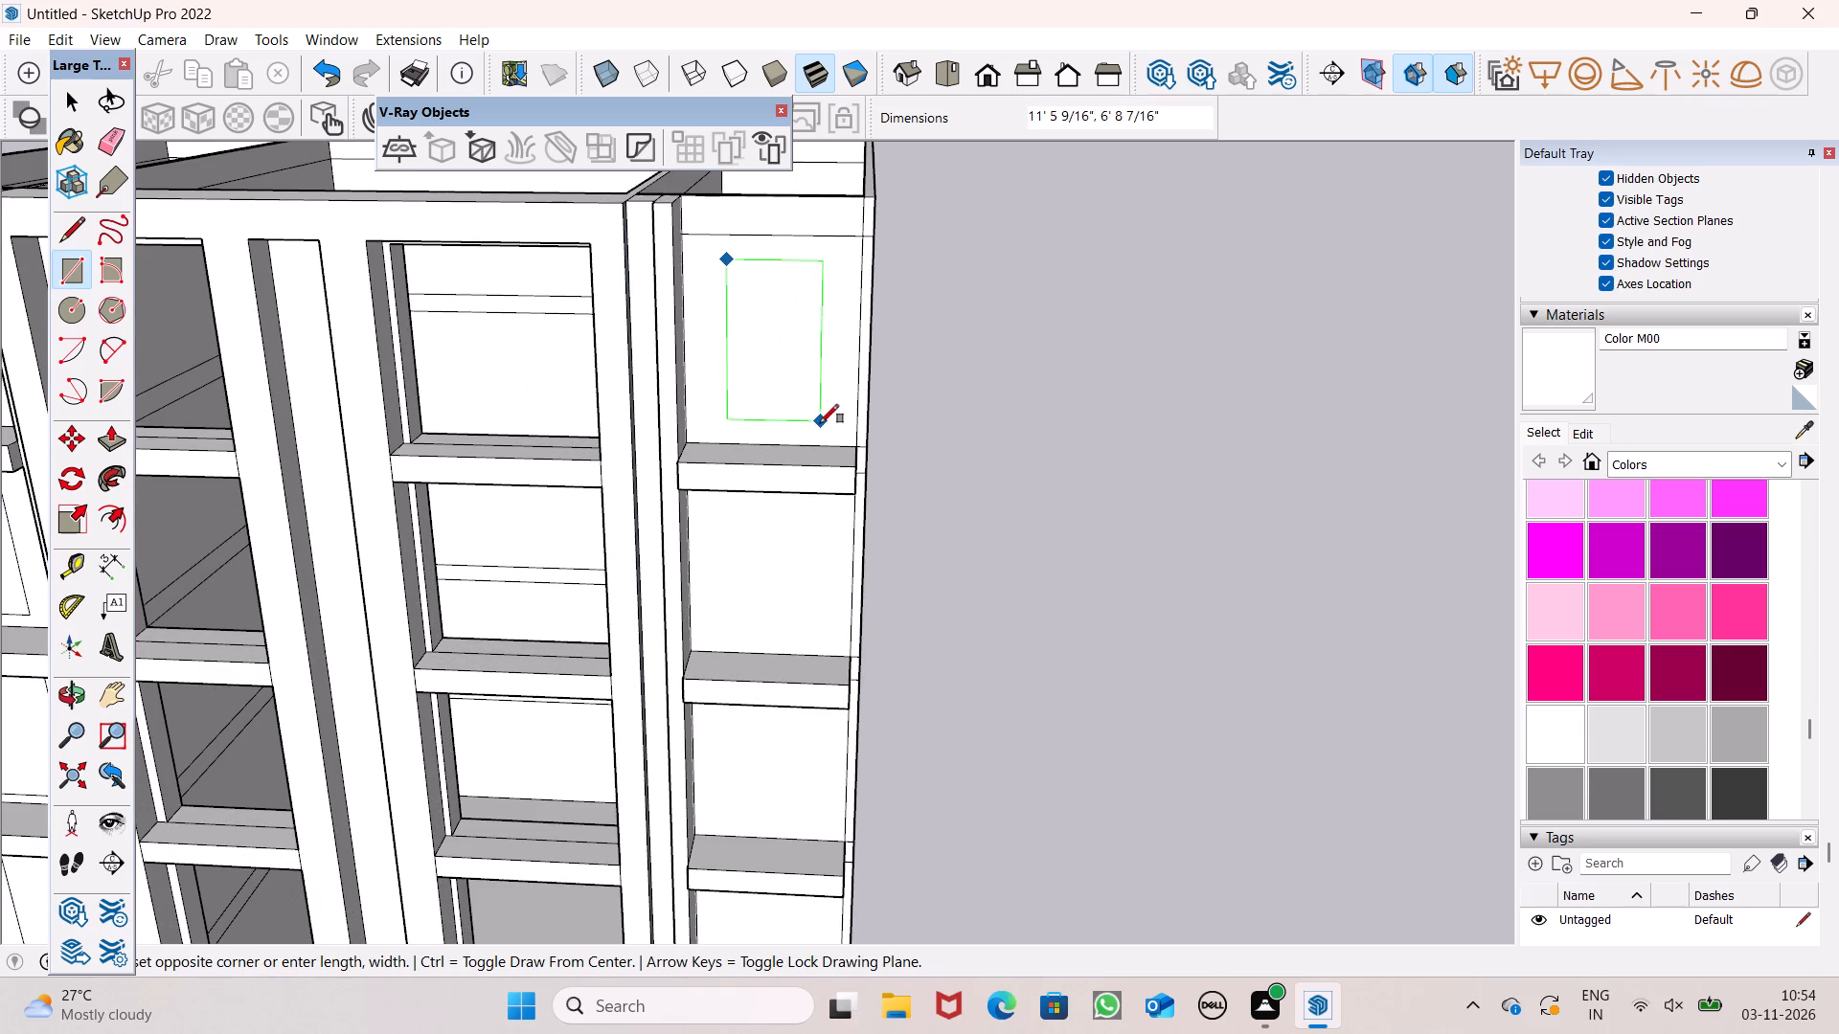
pyautogui.click(807, 424)
# Copy the right outer bay's top-level window rectangle about 18' straight down to the level below.
pyautogui.scroll(-6, 808, 319)
pyautogui.press('space')
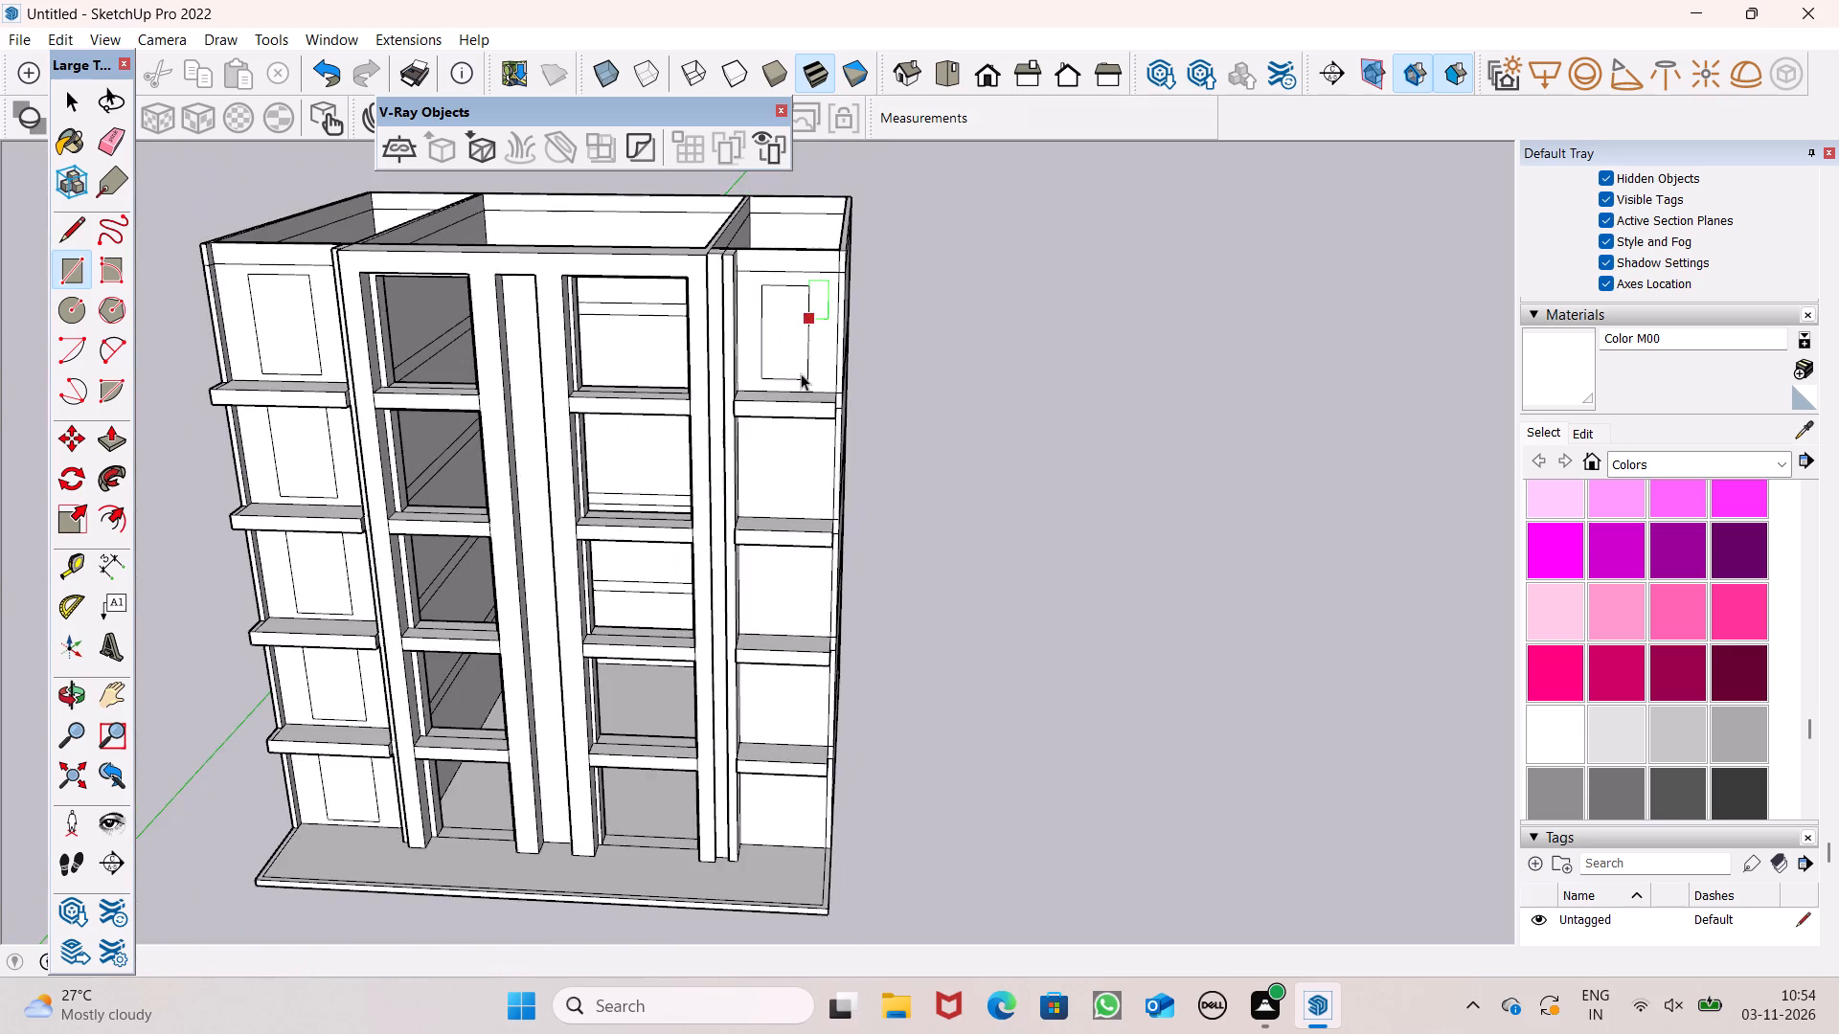
pyautogui.scroll(5, 795, 375)
pyautogui.click(789, 366)
pyautogui.moveTo(789, 366); pyautogui.dragTo(828, 371)
pyautogui.press('m')
pyautogui.press('Return')
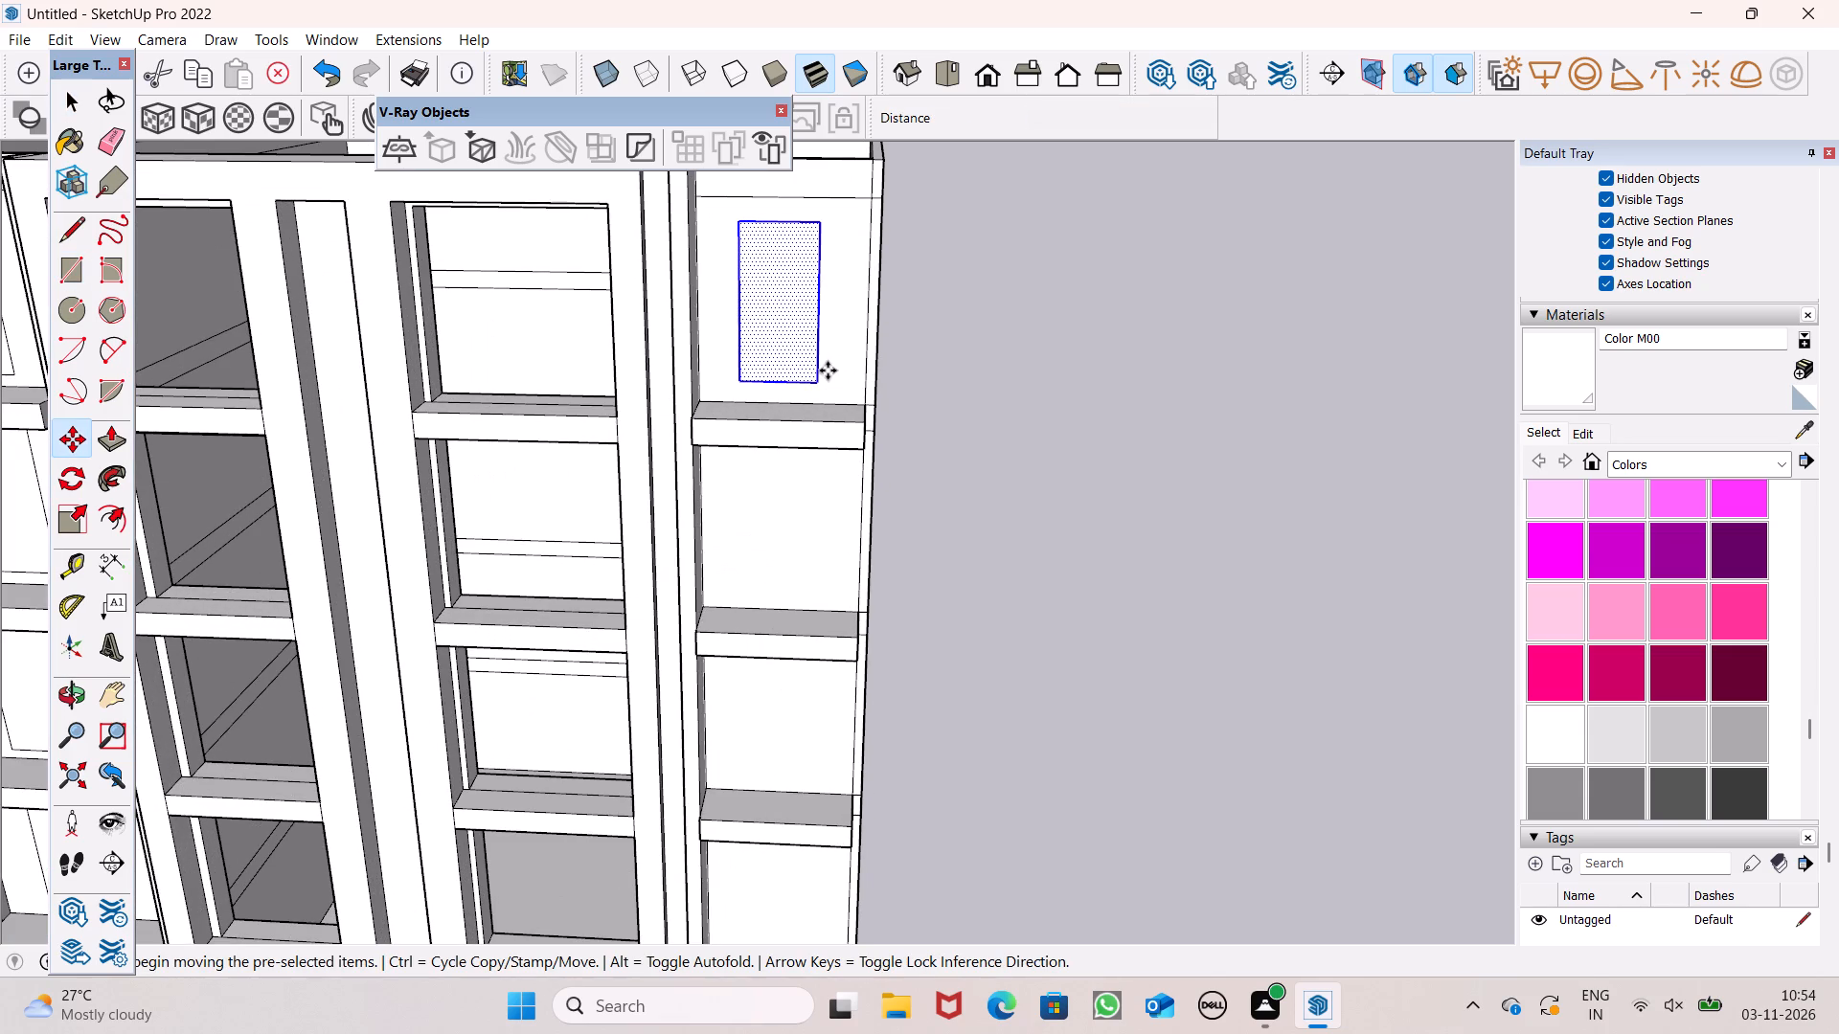
pyautogui.moveTo(776, 340); pyautogui.dragTo(761, 566)
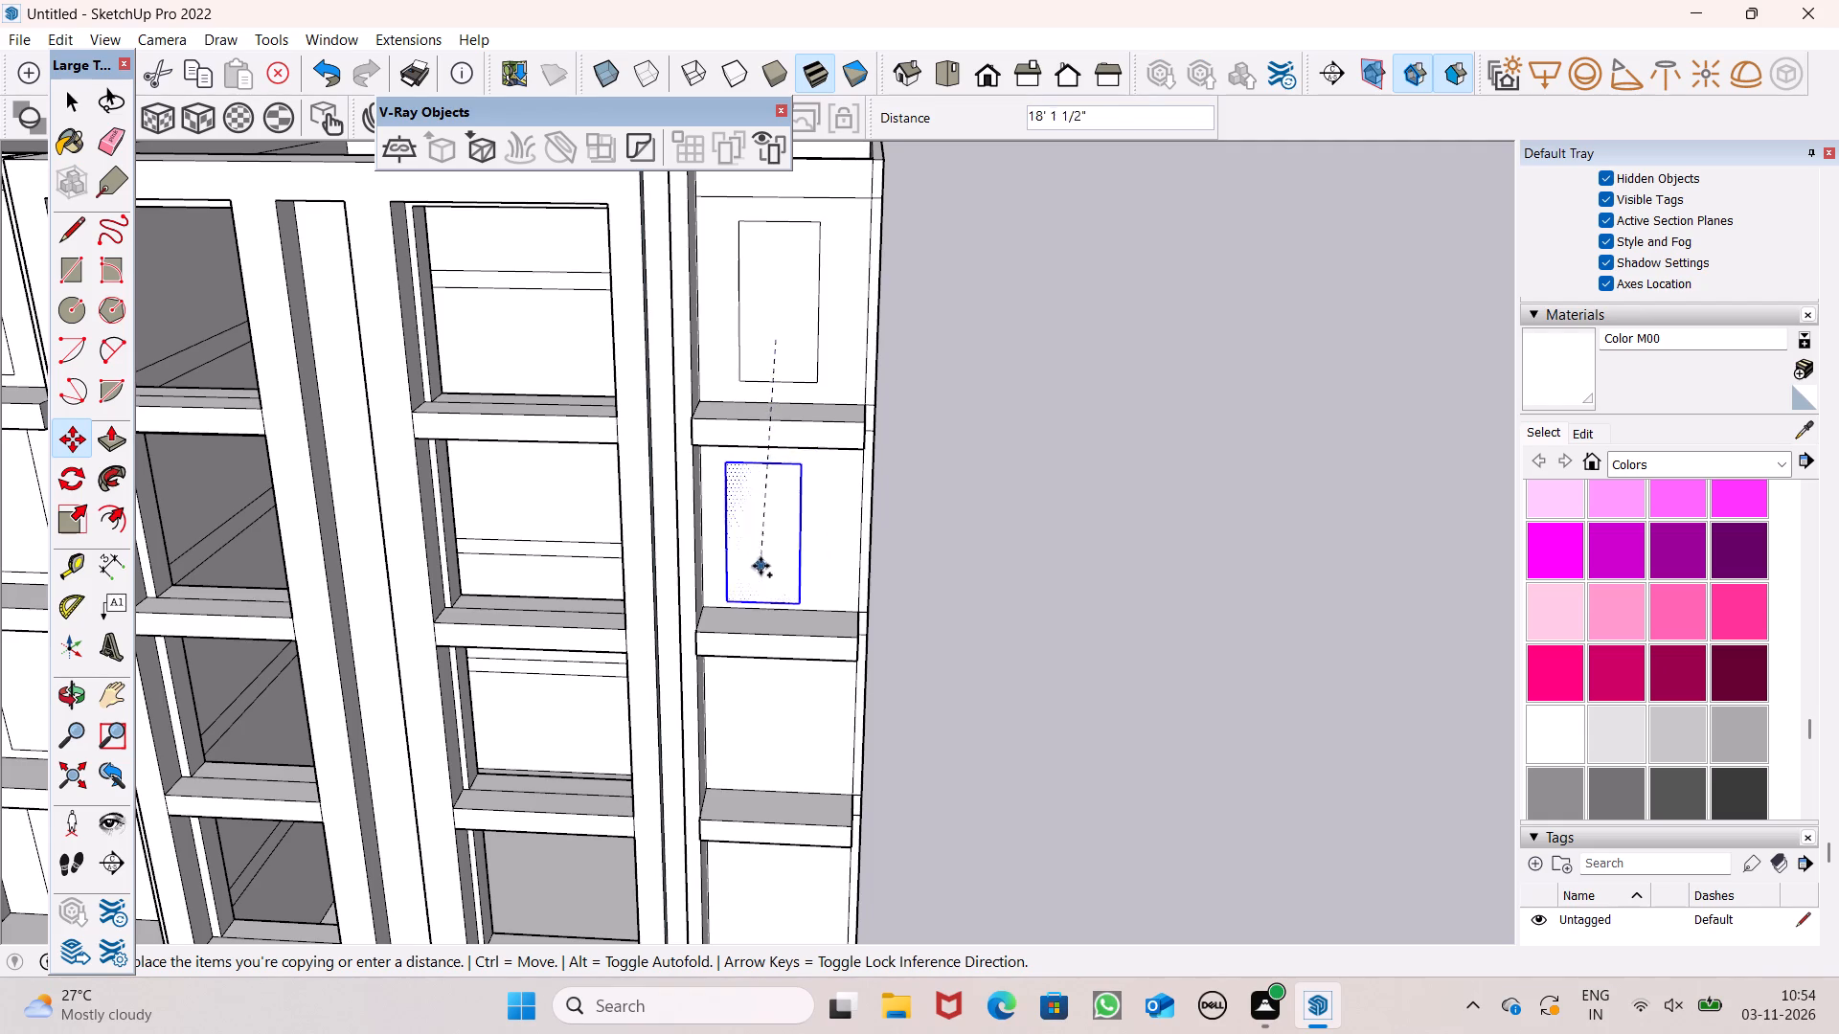
pyautogui.moveTo(761, 566); pyautogui.dragTo(766, 562)
# Copy the right outer bay's window rectangle down to the third and second levels, about 17' apart.
pyautogui.scroll(-6, 839, 248)
pyautogui.scroll(7, 776, 596)
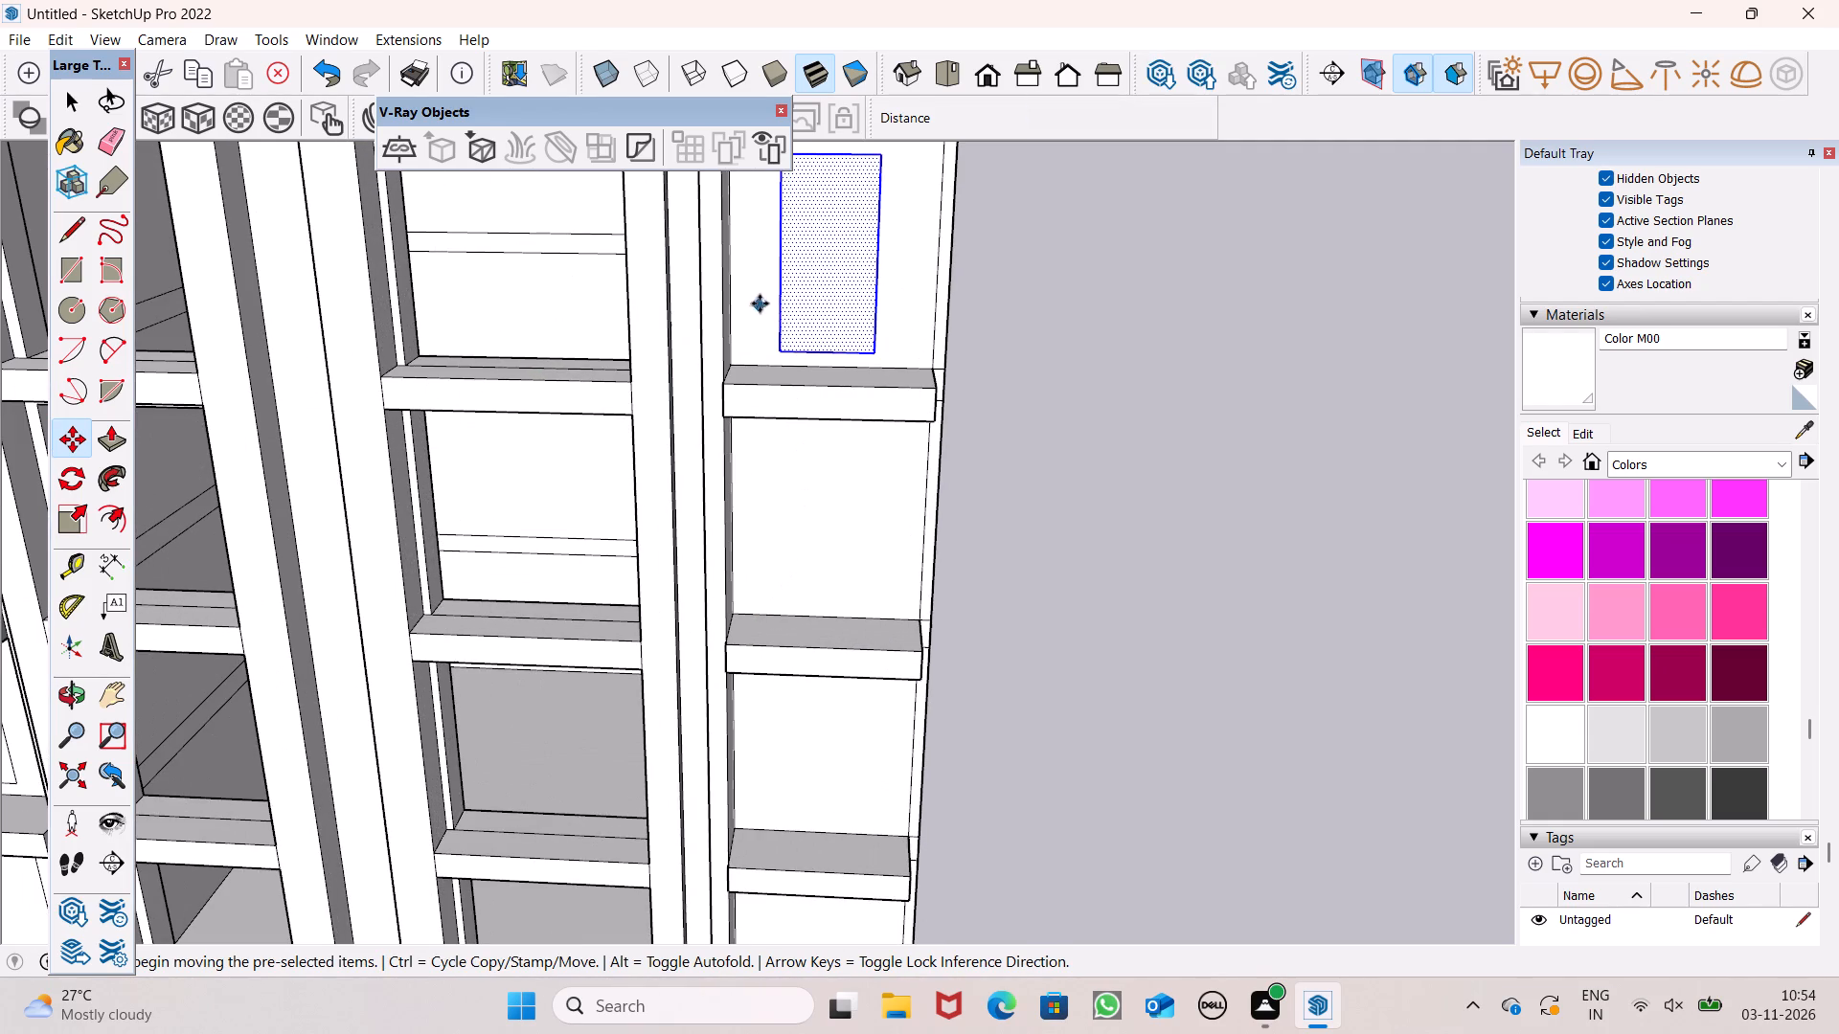
pyautogui.moveTo(809, 305); pyautogui.dragTo(804, 566)
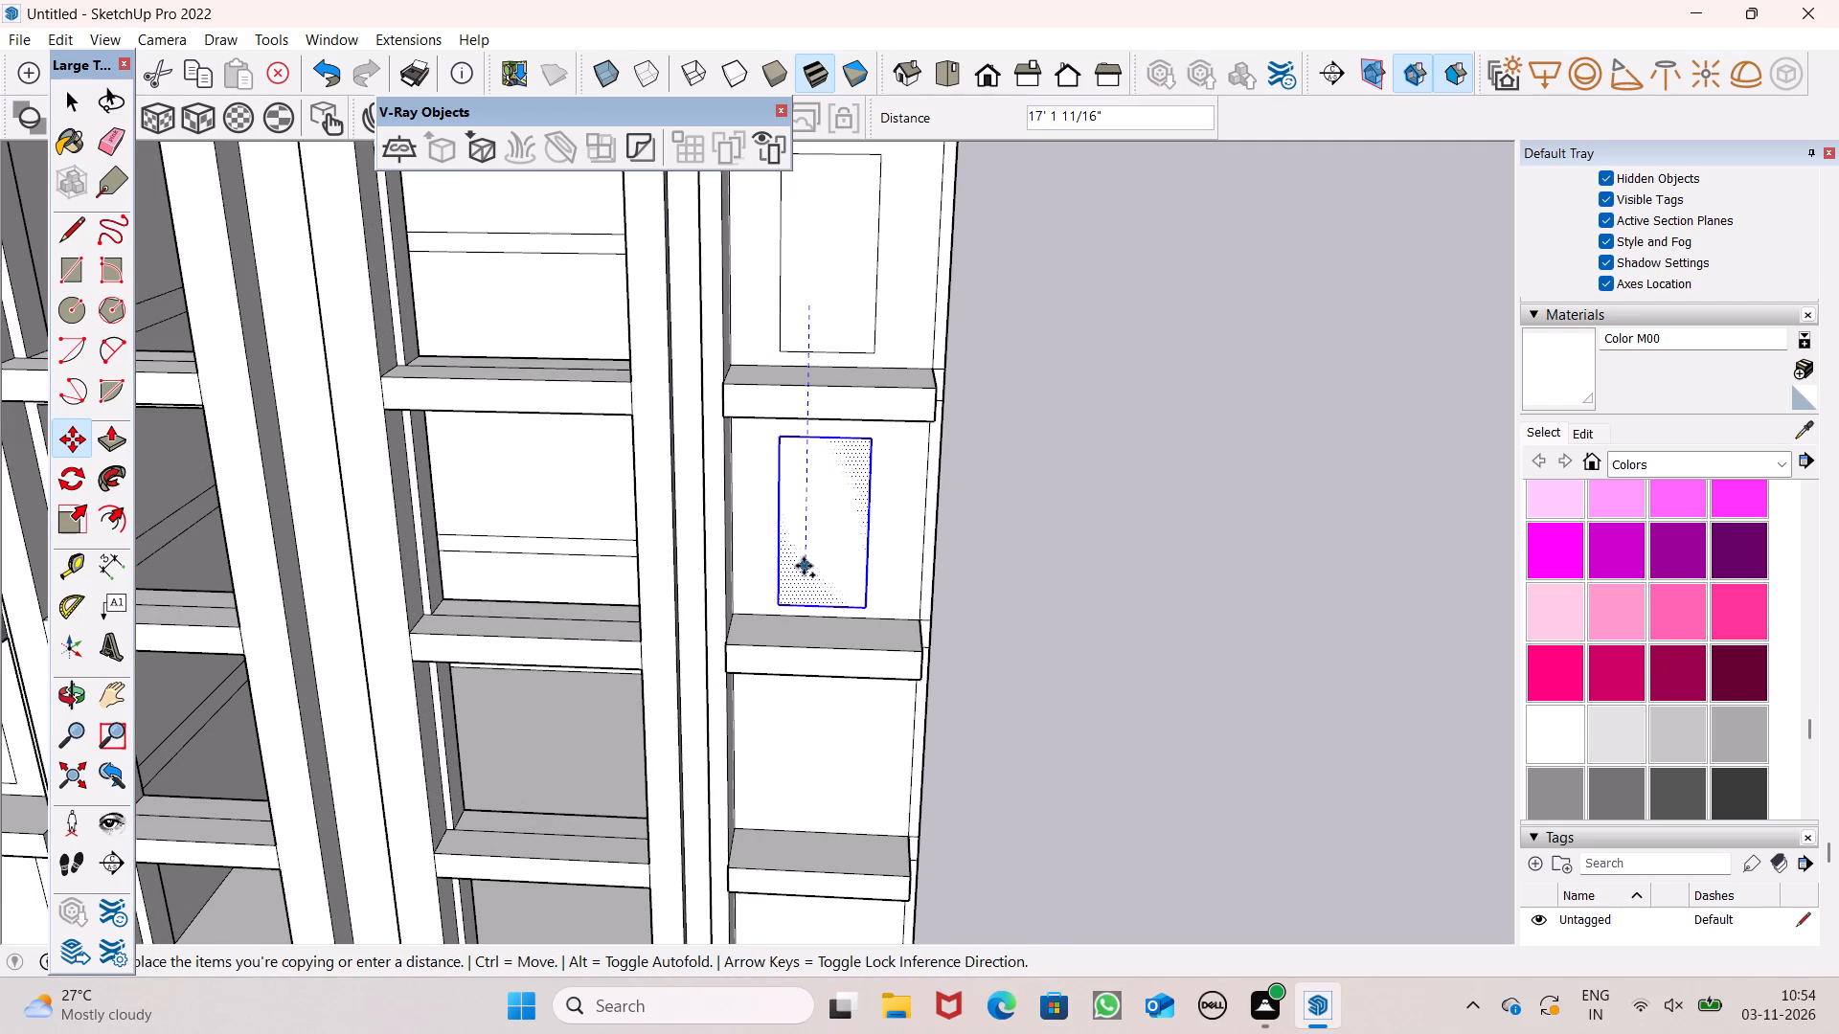
pyautogui.moveTo(804, 566); pyautogui.dragTo(801, 562)
pyautogui.scroll(-5, 892, 331)
pyautogui.scroll(7, 819, 648)
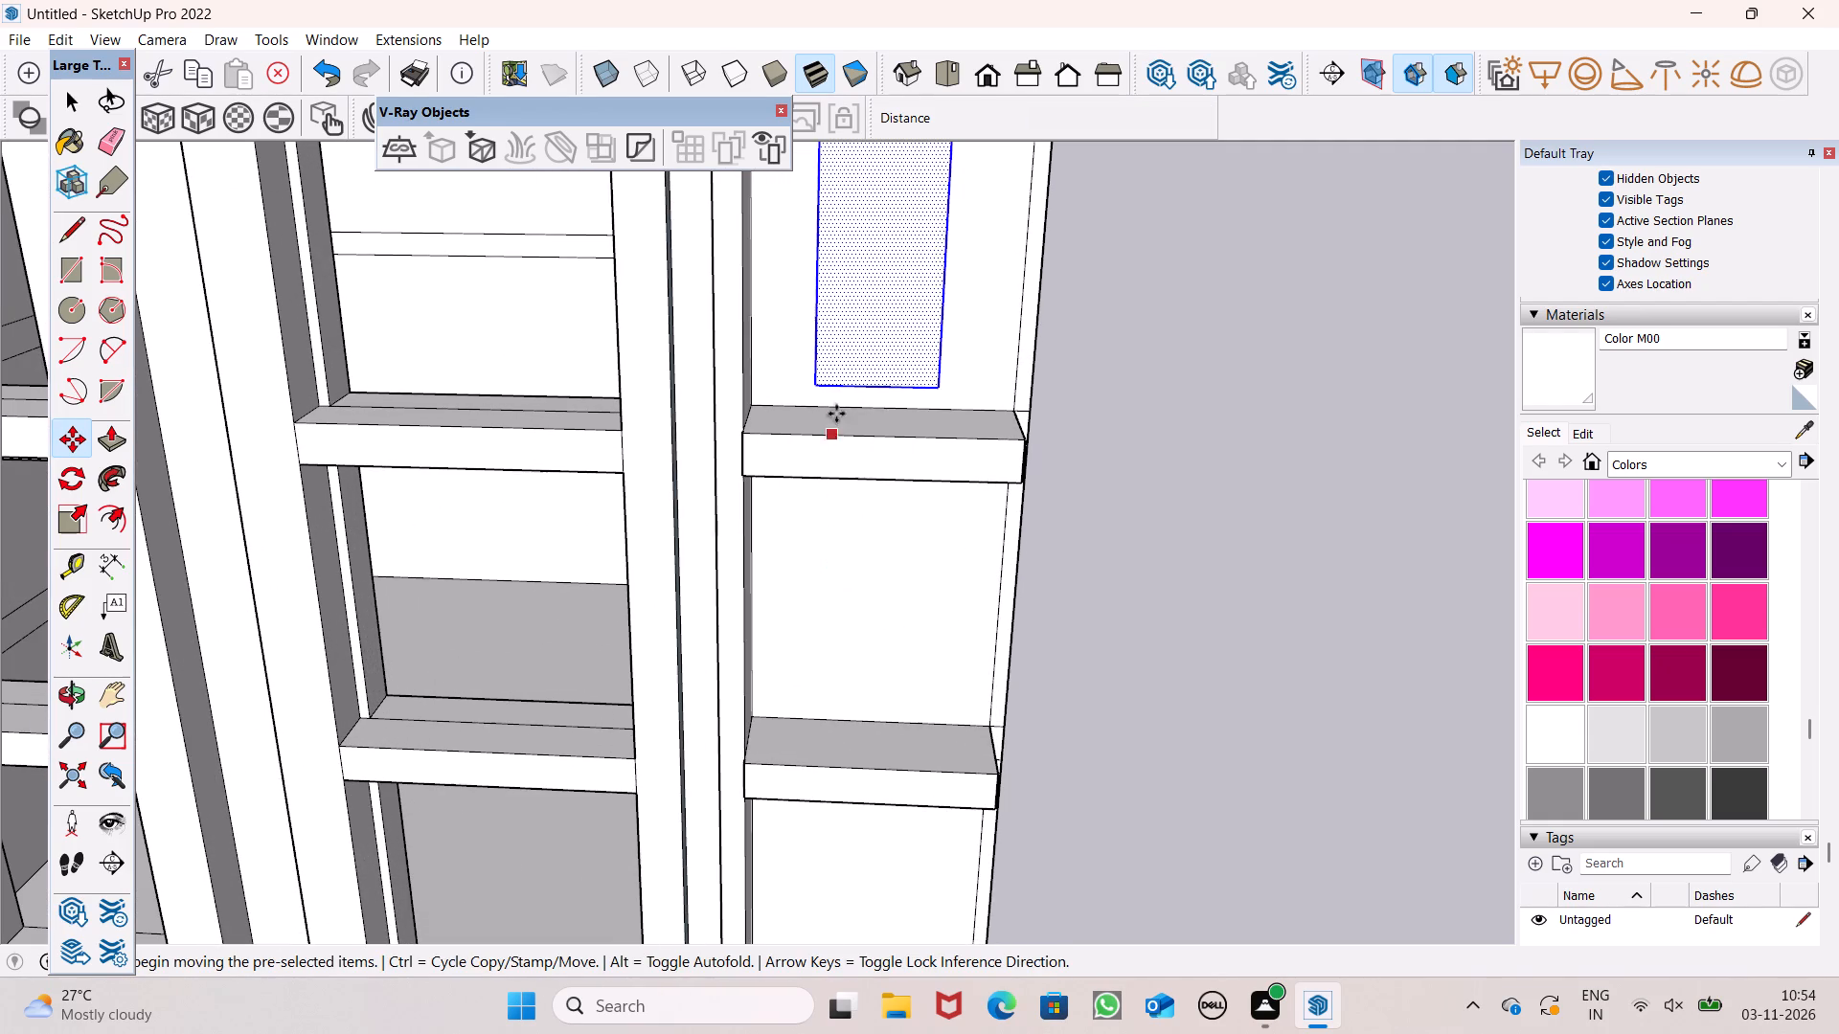
pyautogui.moveTo(871, 344); pyautogui.dragTo(851, 645)
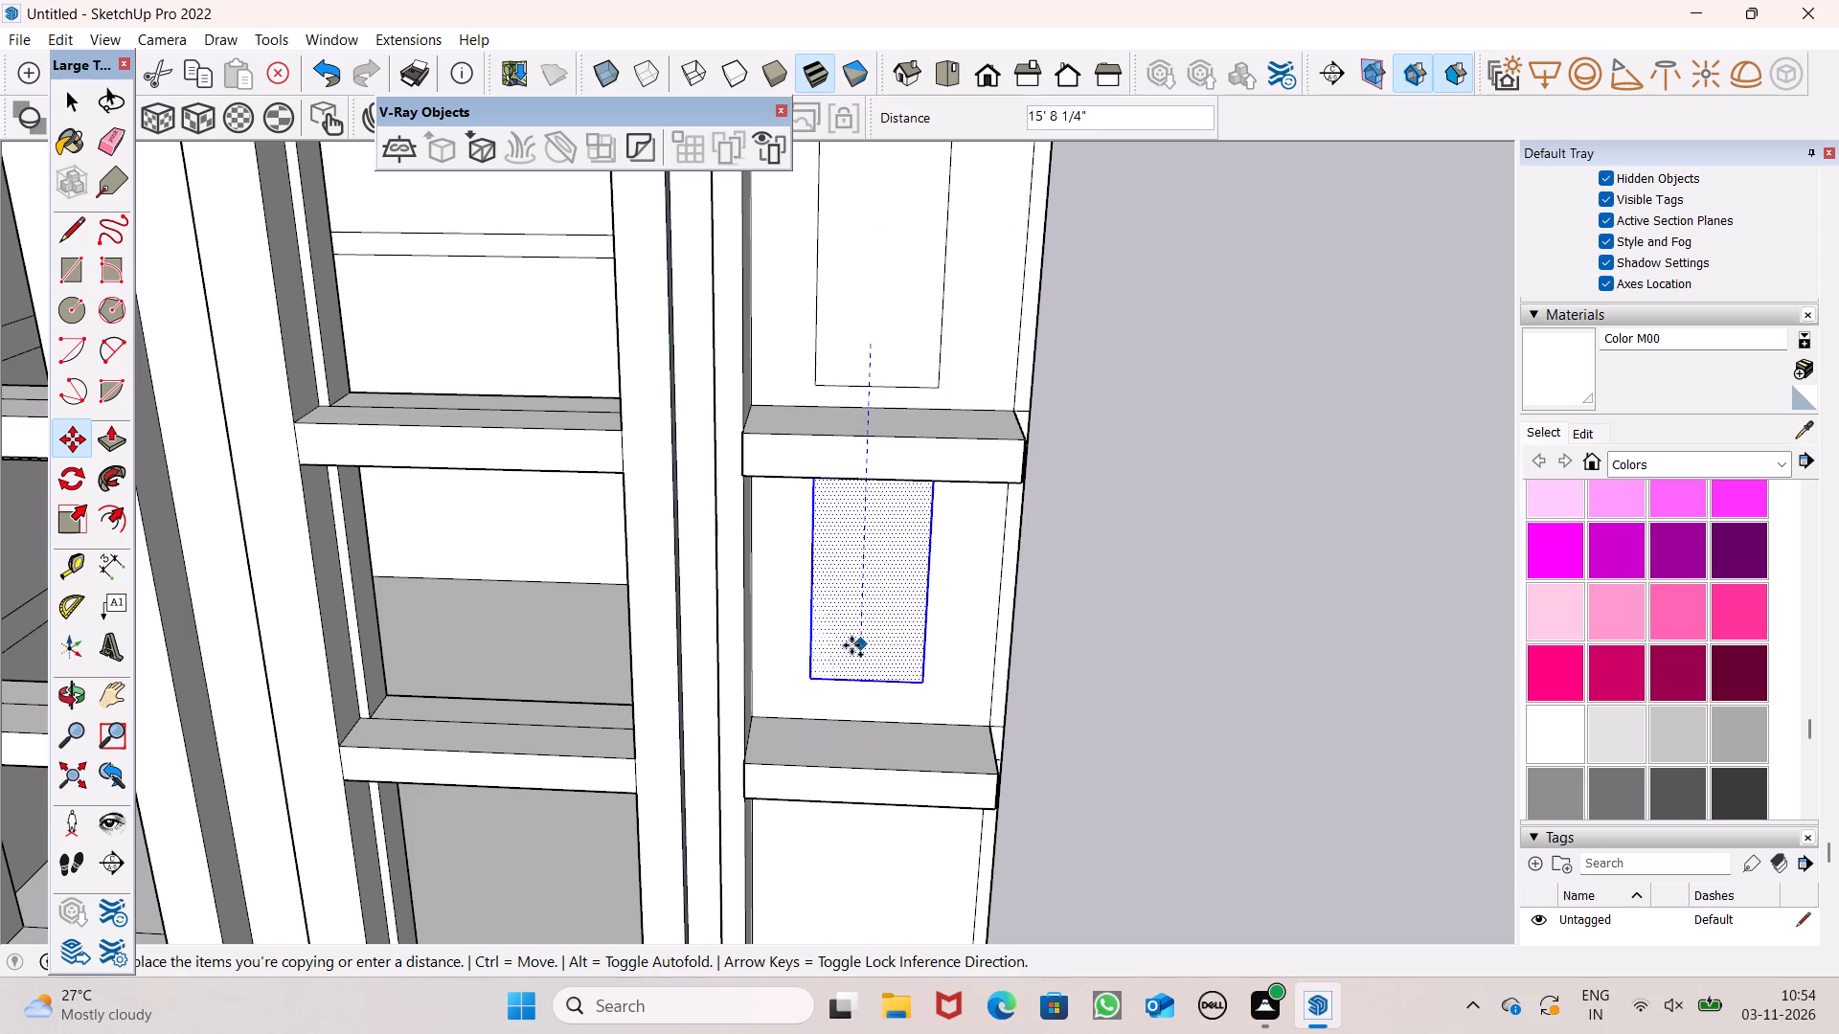
pyautogui.moveTo(851, 645); pyautogui.dragTo(852, 670)
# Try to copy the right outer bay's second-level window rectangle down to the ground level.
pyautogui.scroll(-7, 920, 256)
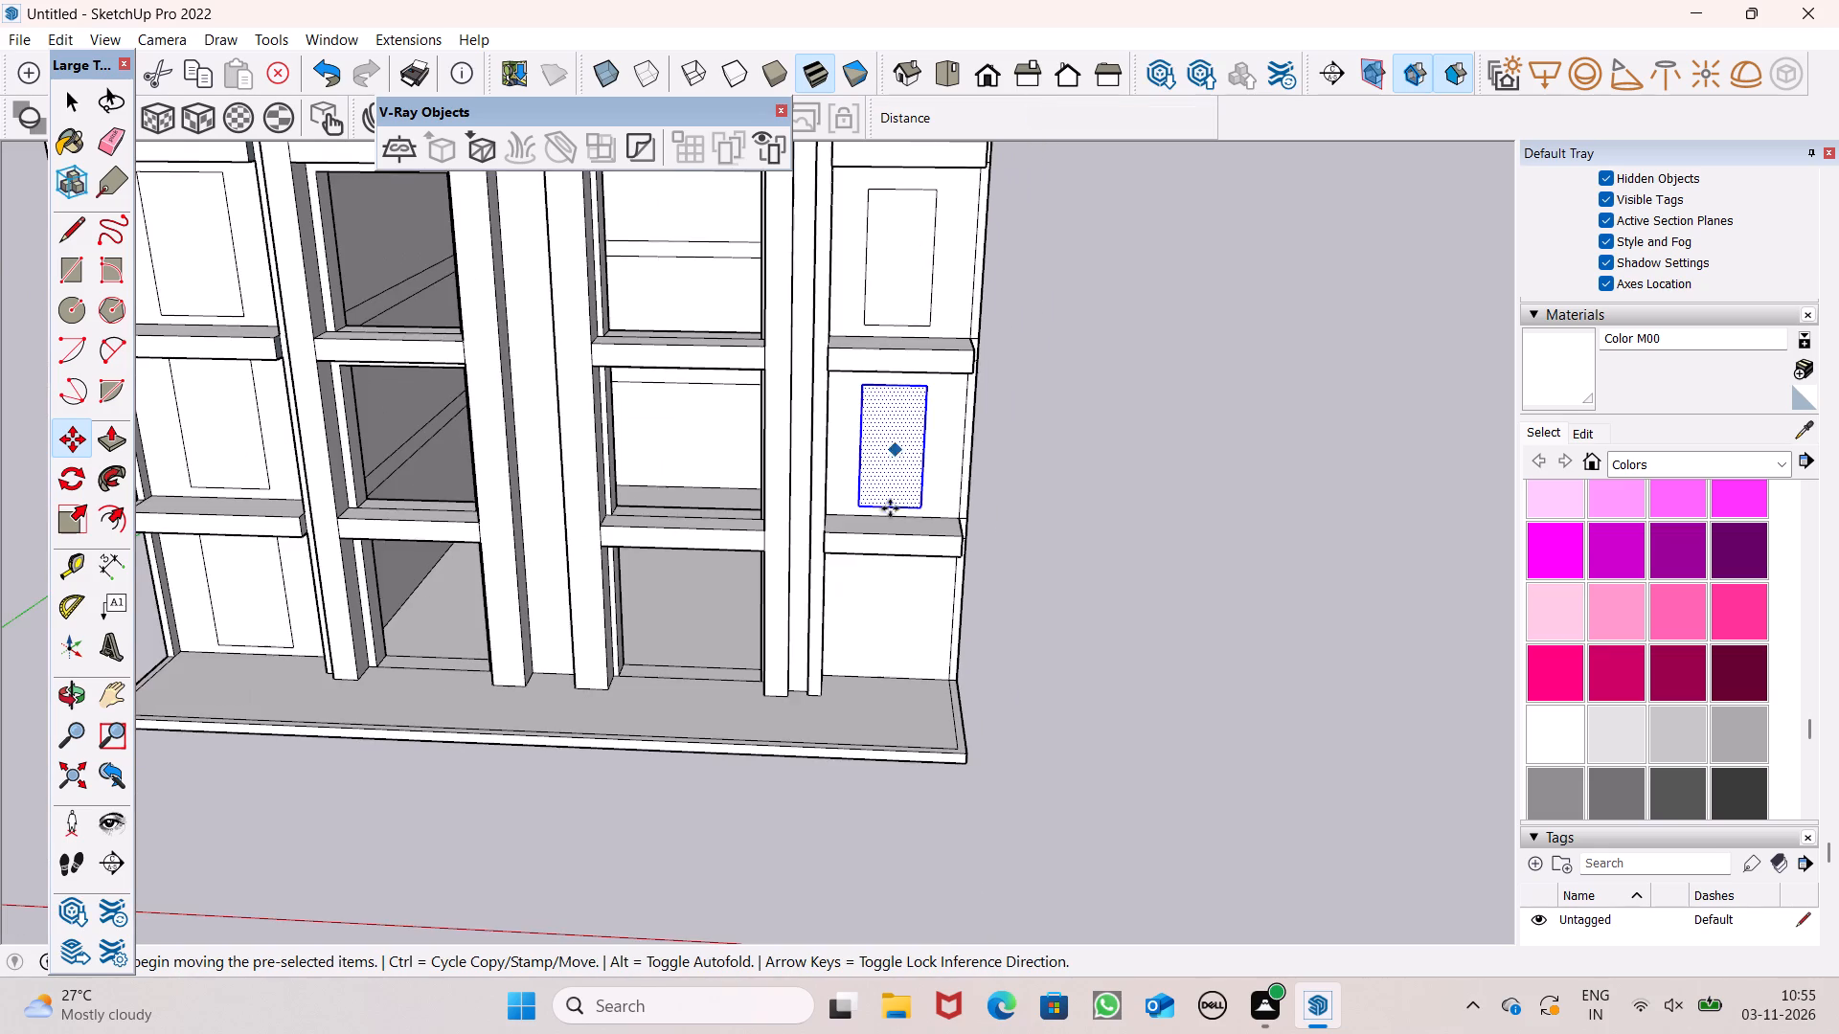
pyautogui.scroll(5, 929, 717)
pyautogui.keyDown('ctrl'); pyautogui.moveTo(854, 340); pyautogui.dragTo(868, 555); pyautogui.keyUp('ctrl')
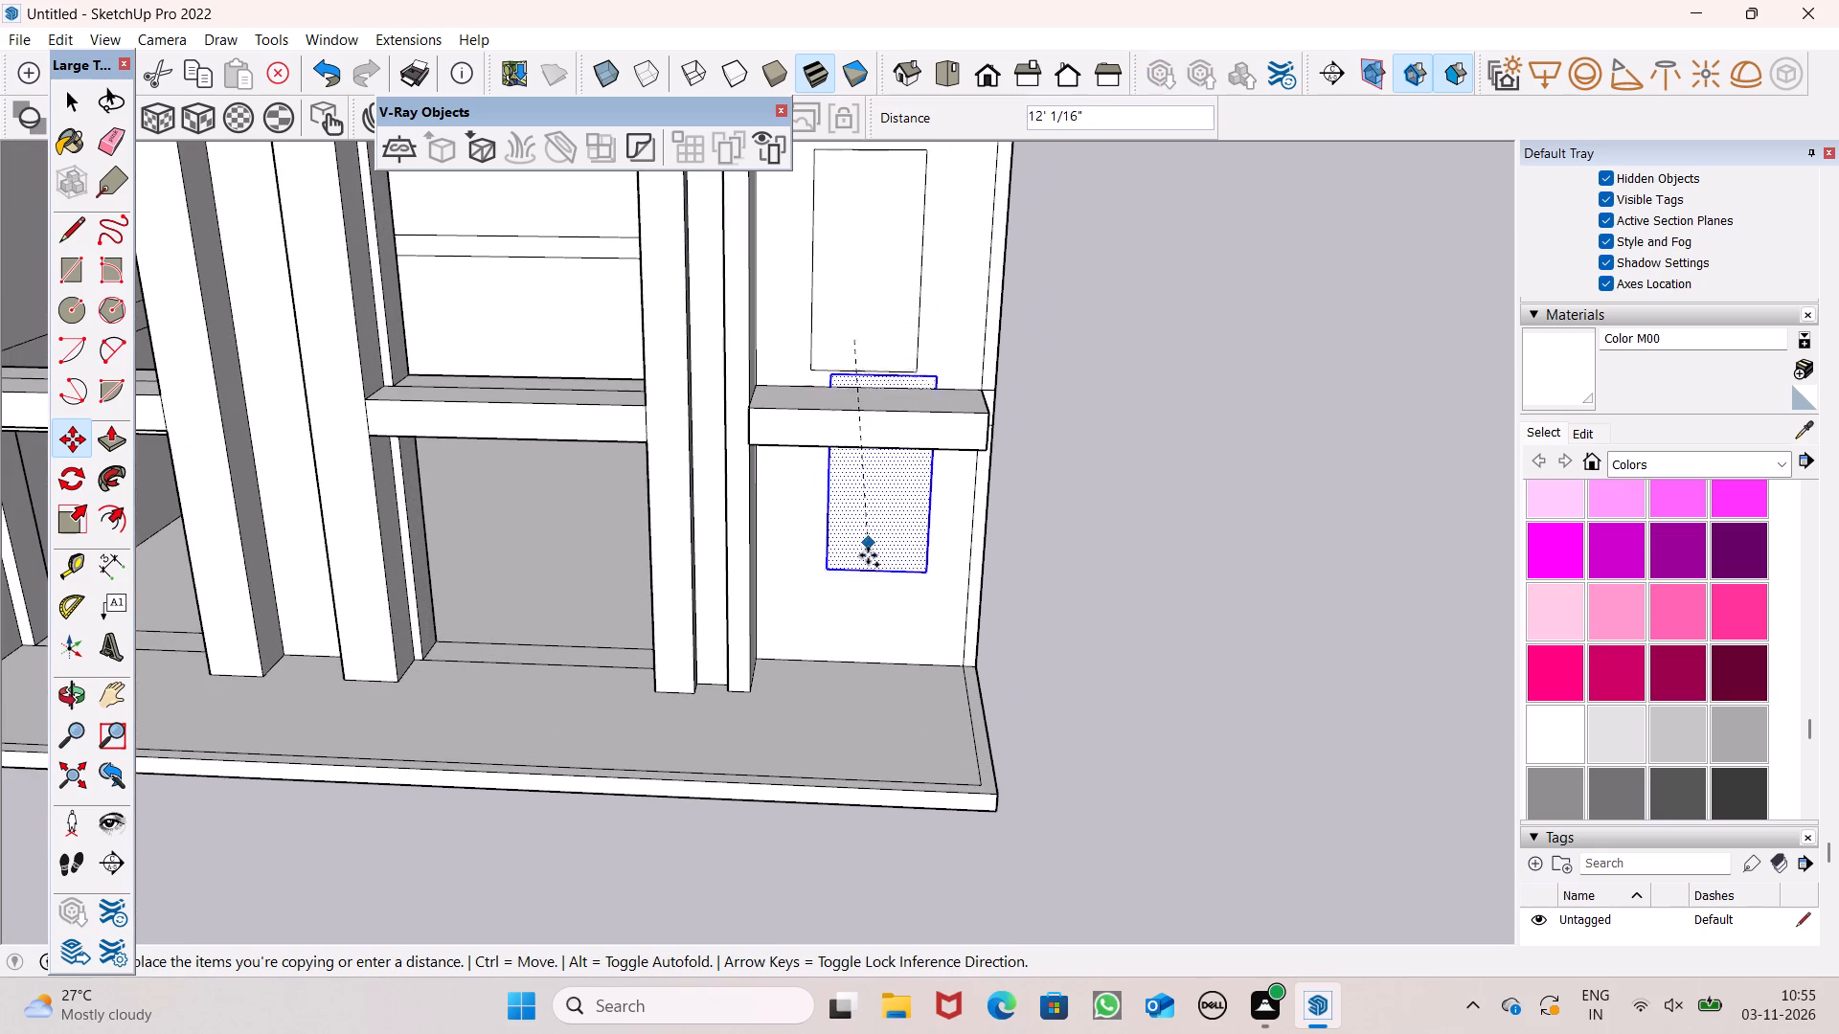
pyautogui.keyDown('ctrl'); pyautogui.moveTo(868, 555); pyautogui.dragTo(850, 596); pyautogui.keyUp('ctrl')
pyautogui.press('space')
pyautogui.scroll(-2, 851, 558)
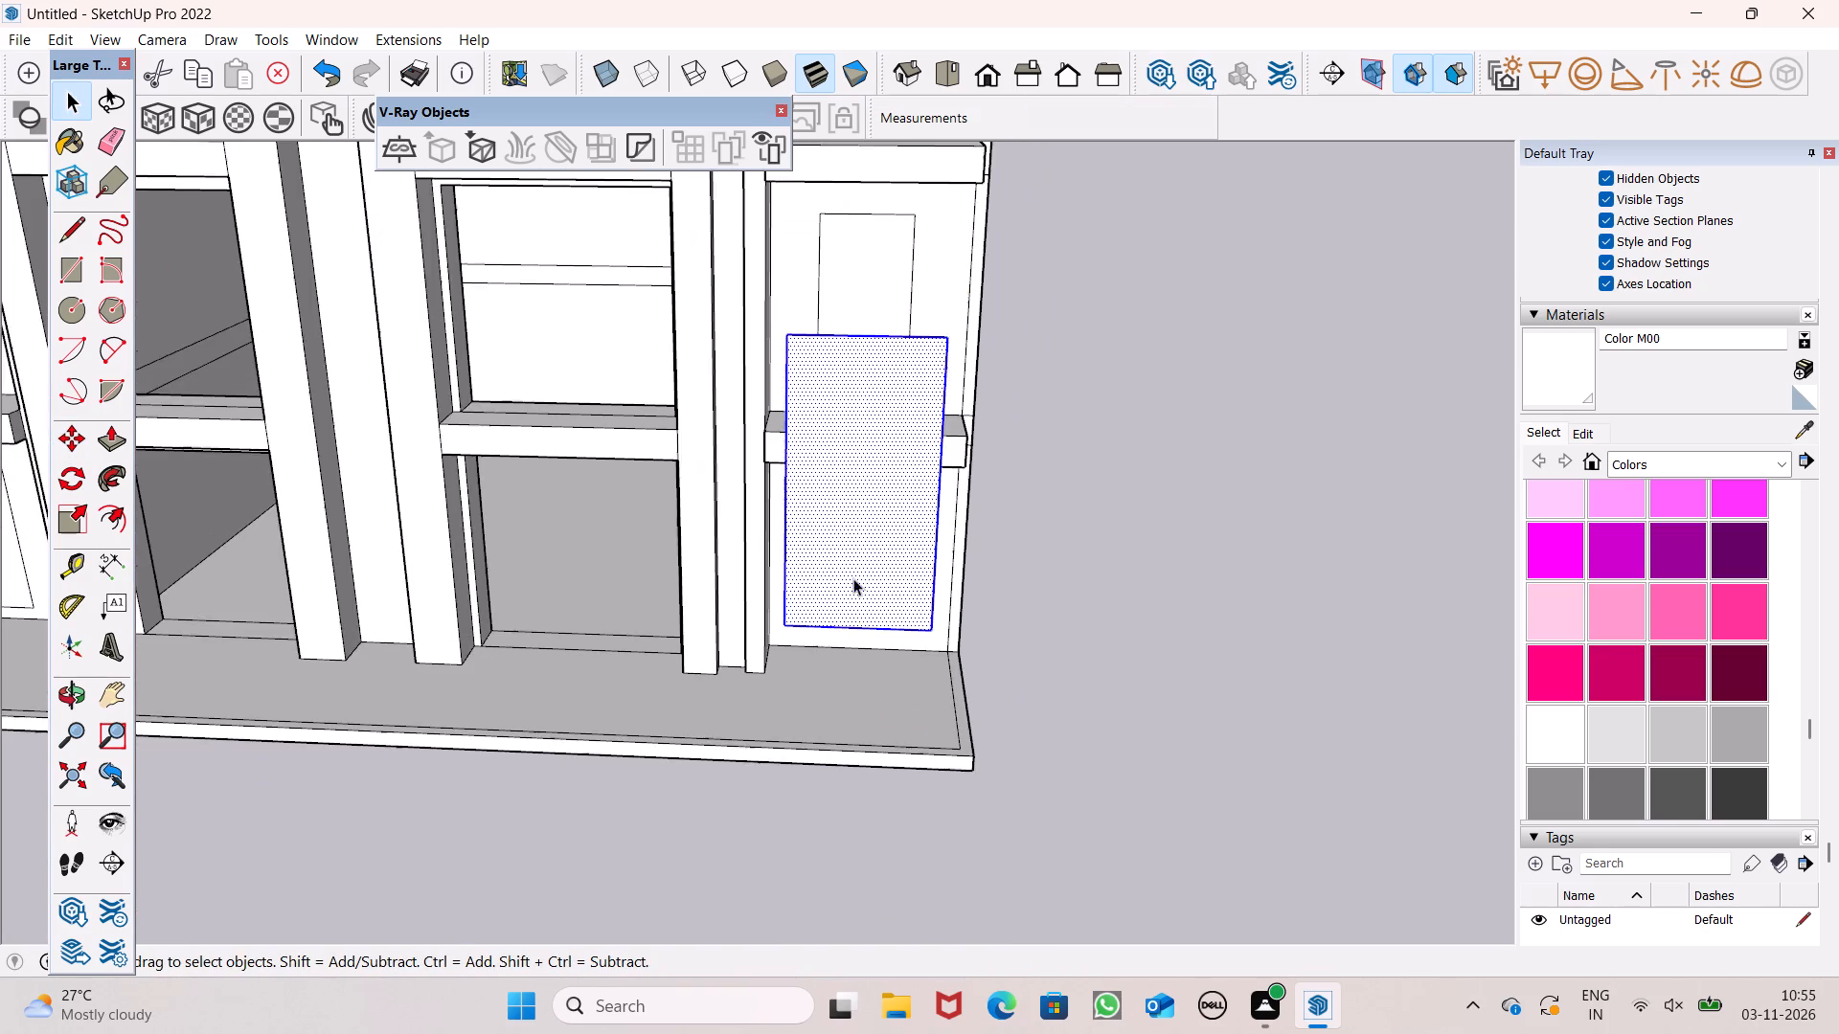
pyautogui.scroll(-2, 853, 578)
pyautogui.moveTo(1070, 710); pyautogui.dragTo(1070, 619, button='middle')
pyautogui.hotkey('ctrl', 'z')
# Copy the right outer bay's second-level window rectangle straight down onto the ground-level front wall and clear the selection.
pyautogui.scroll(-9, 978, 576)
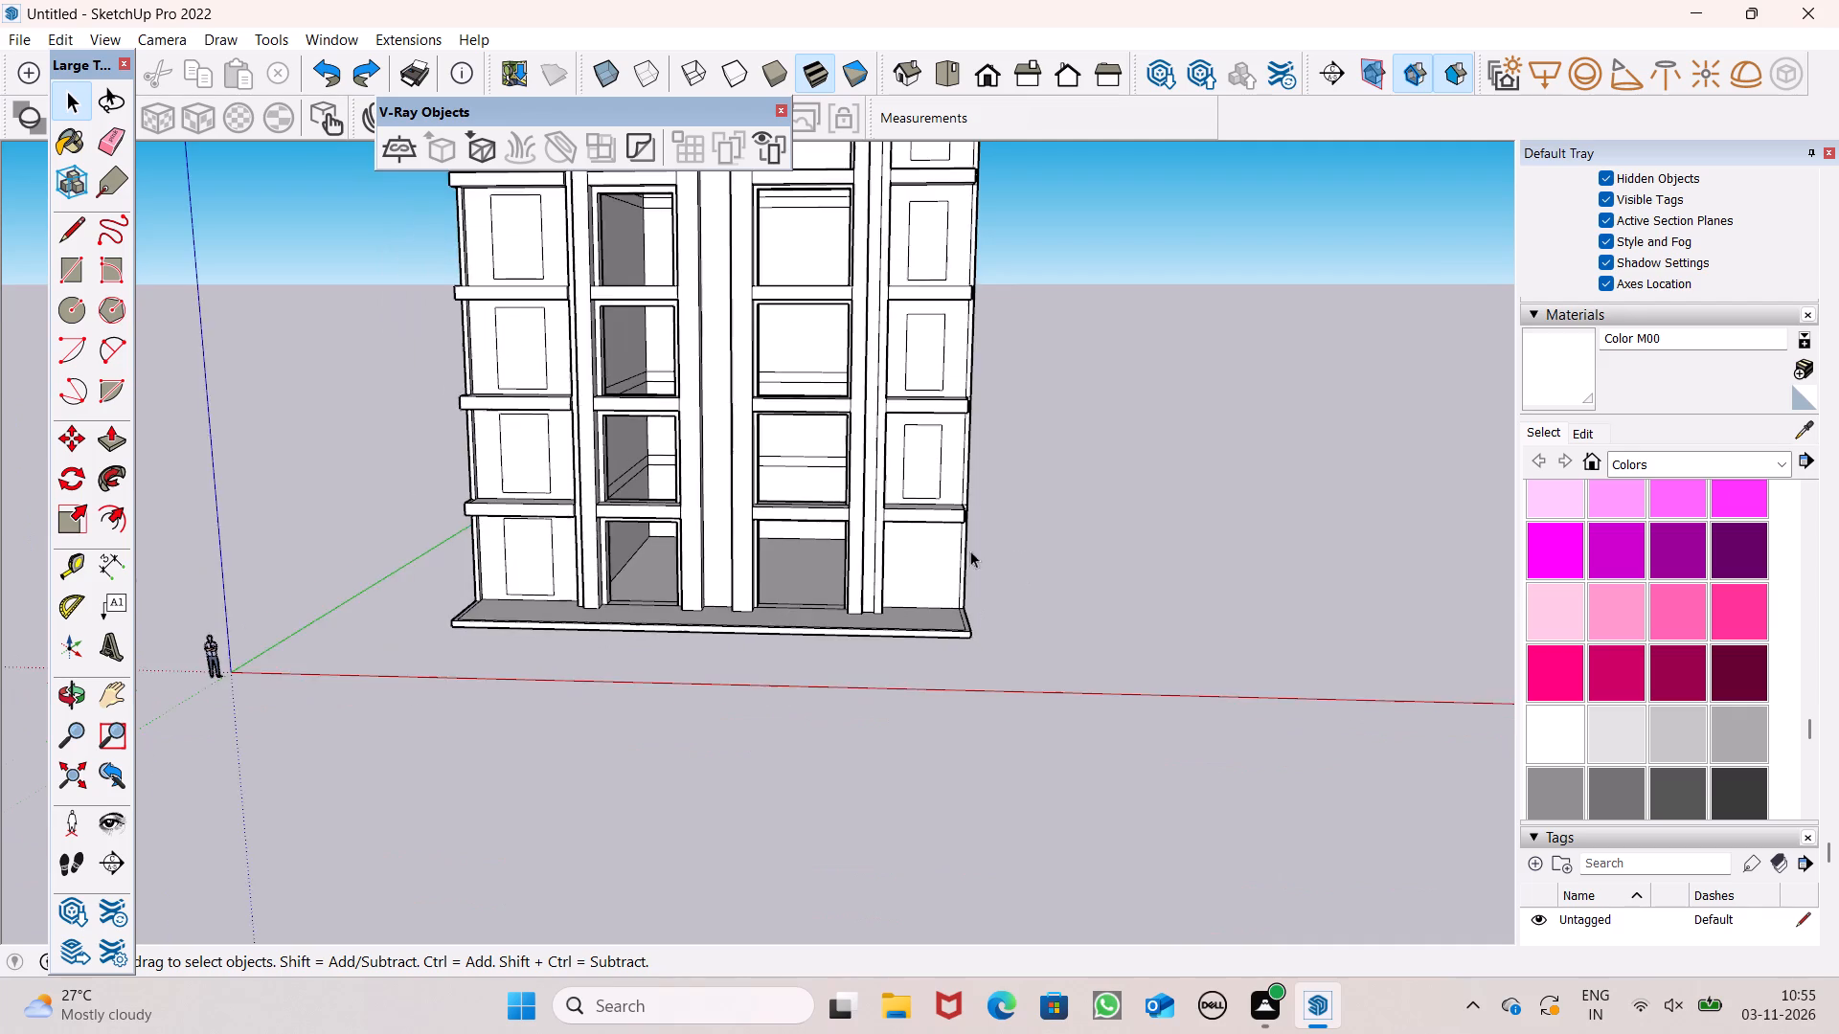
pyautogui.scroll(8, 1020, 530)
pyautogui.doubleClick(797, 431)
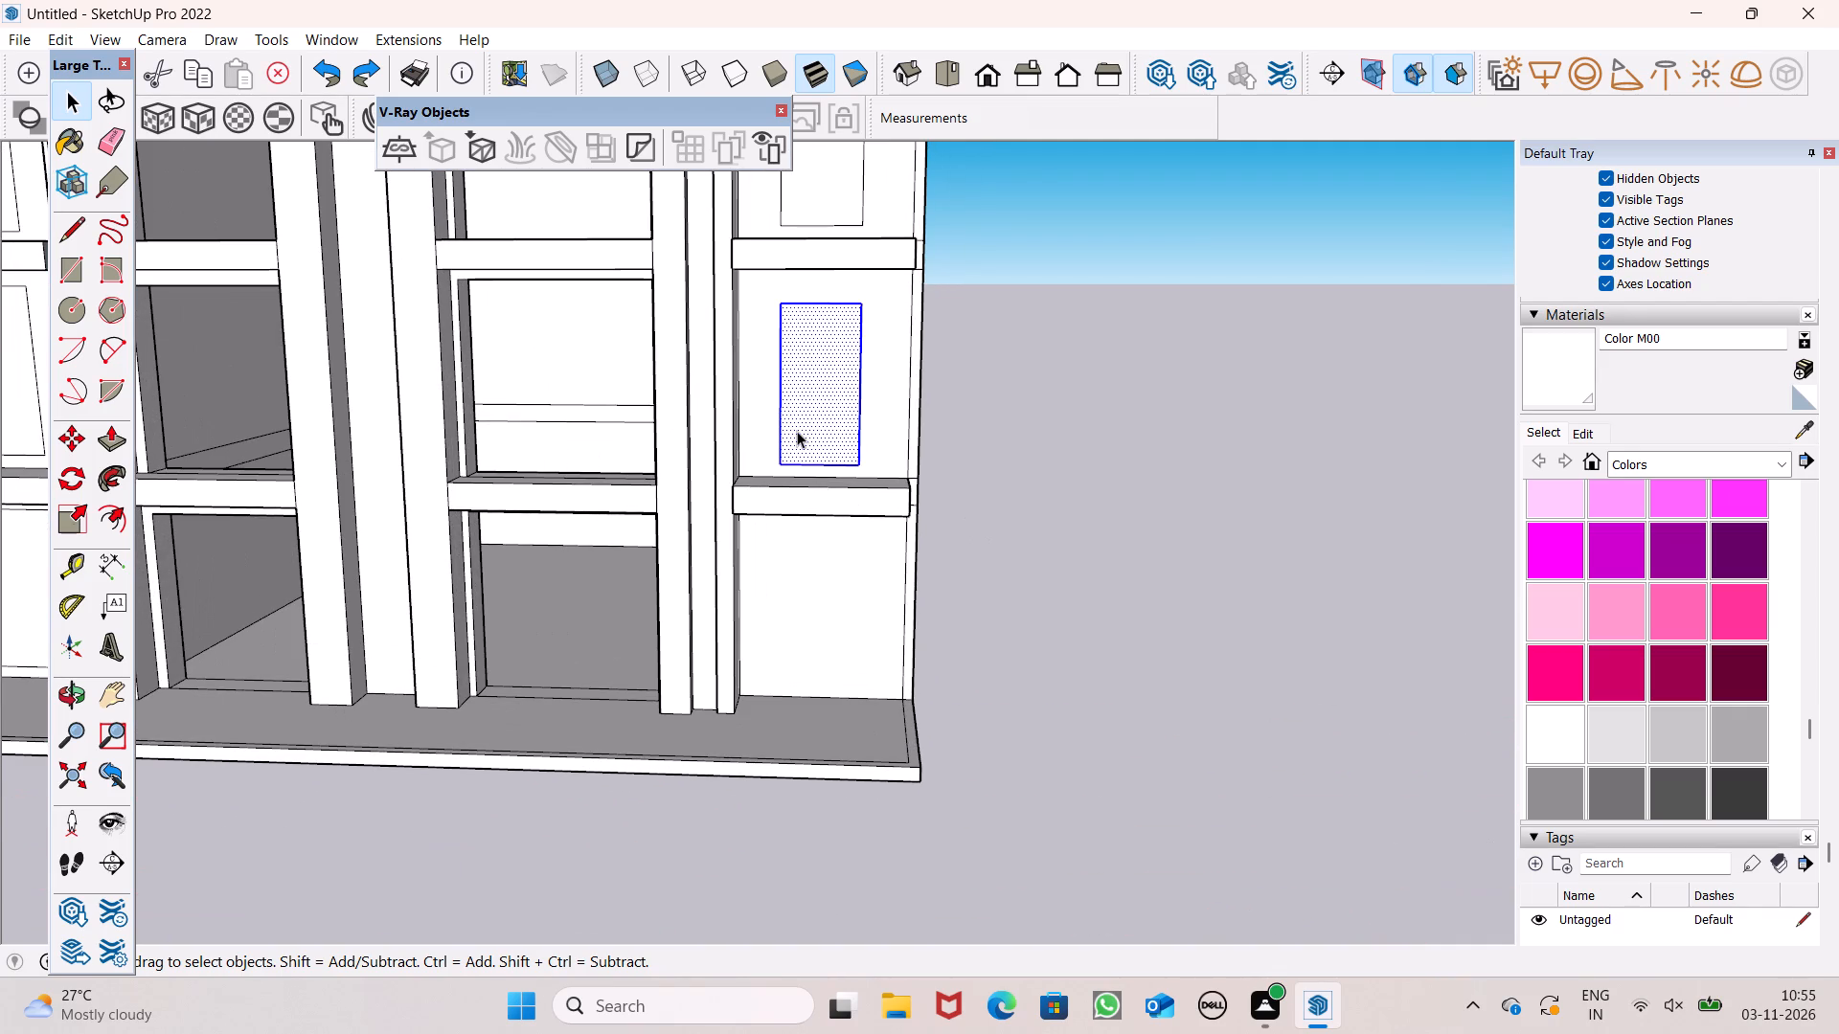
pyautogui.press('m')
pyautogui.press('Return')
pyautogui.keyDown('ctrl'); pyautogui.moveTo(829, 441); pyautogui.dragTo(833, 606); pyautogui.keyUp('ctrl')
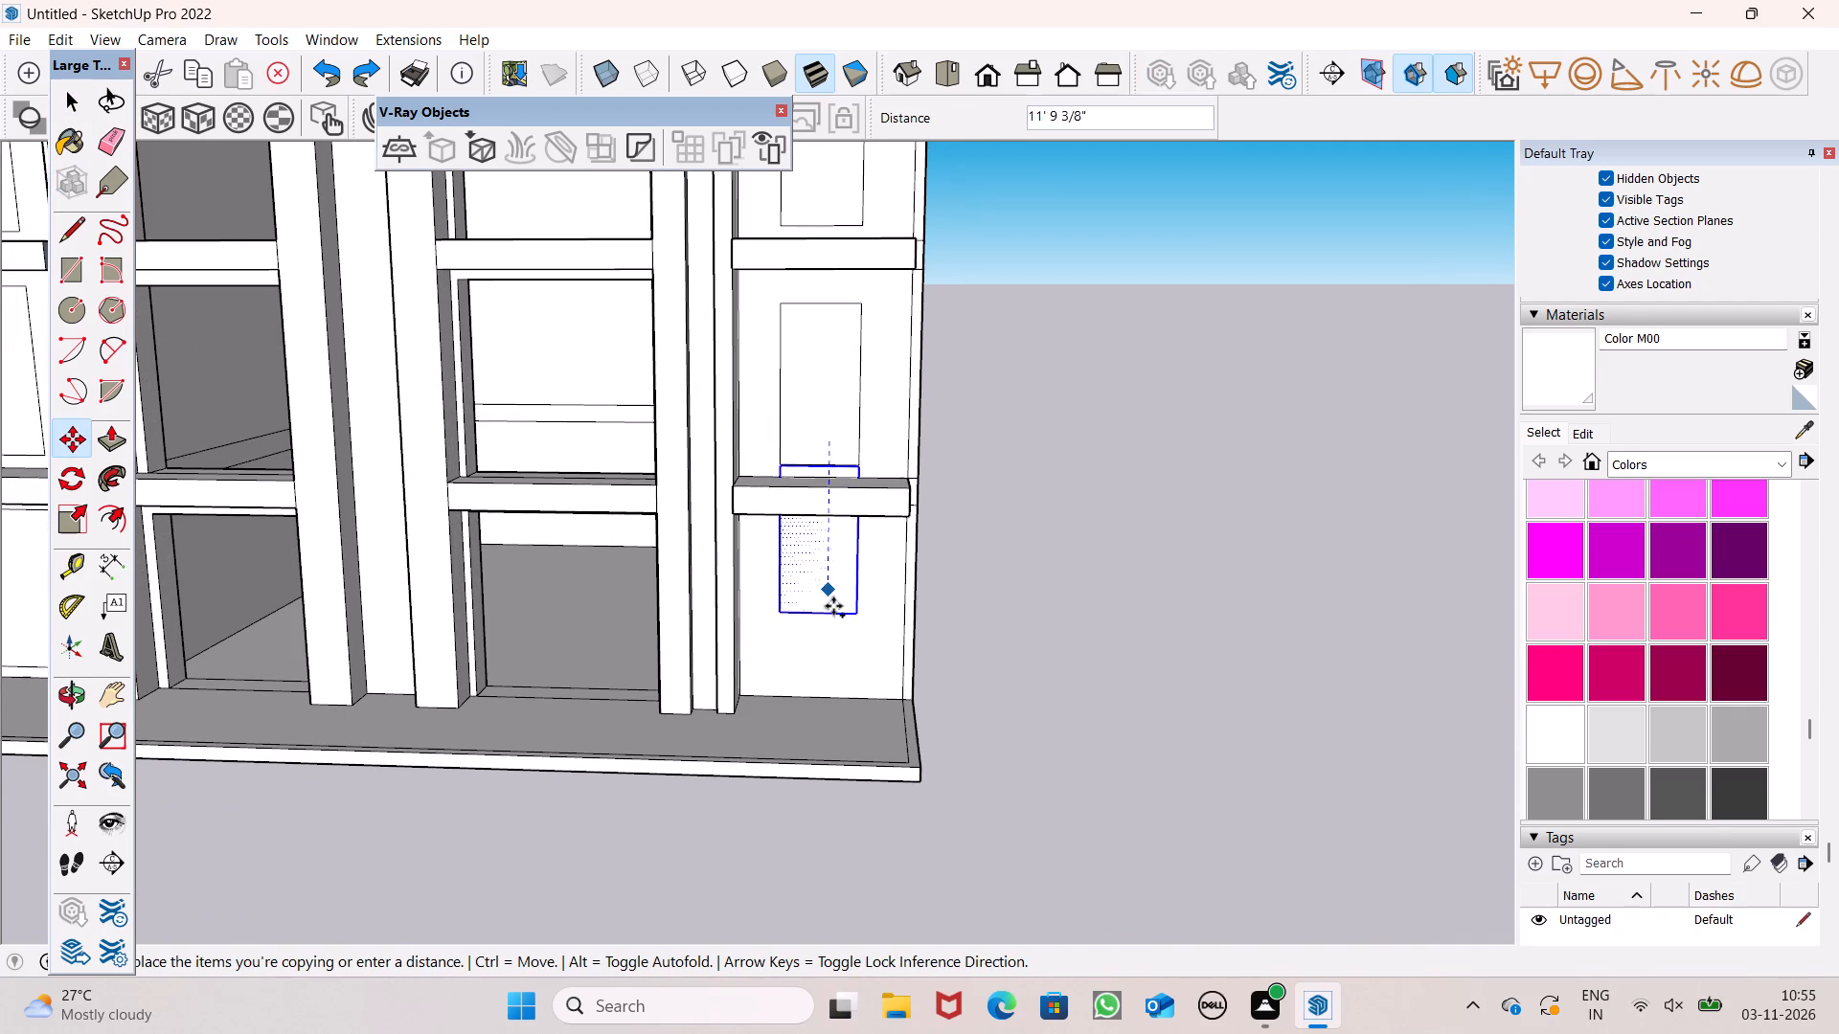
pyautogui.keyDown('ctrl'); pyautogui.moveTo(833, 606); pyautogui.dragTo(829, 663); pyautogui.keyUp('ctrl')
pyautogui.press('space')
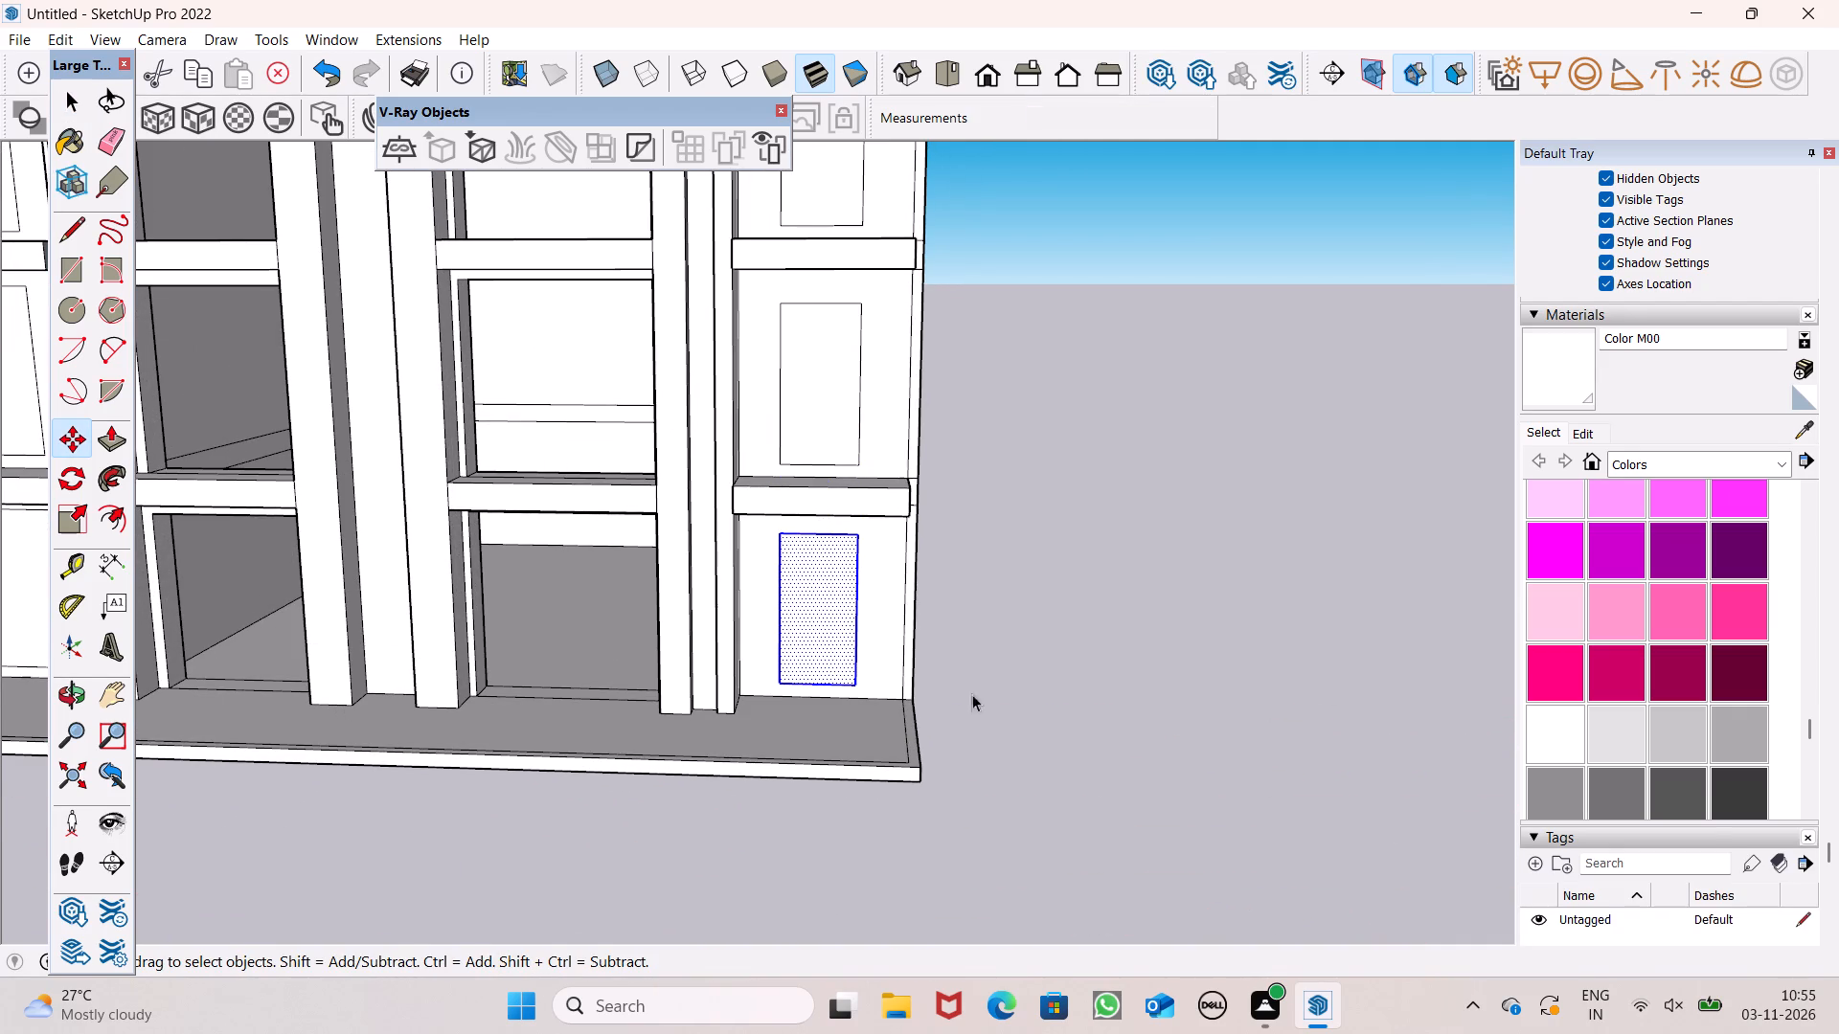
pyautogui.click(1034, 707)
pyautogui.scroll(-8, 990, 608)
pyautogui.moveTo(940, 606); pyautogui.dragTo(998, 711, button='middle')
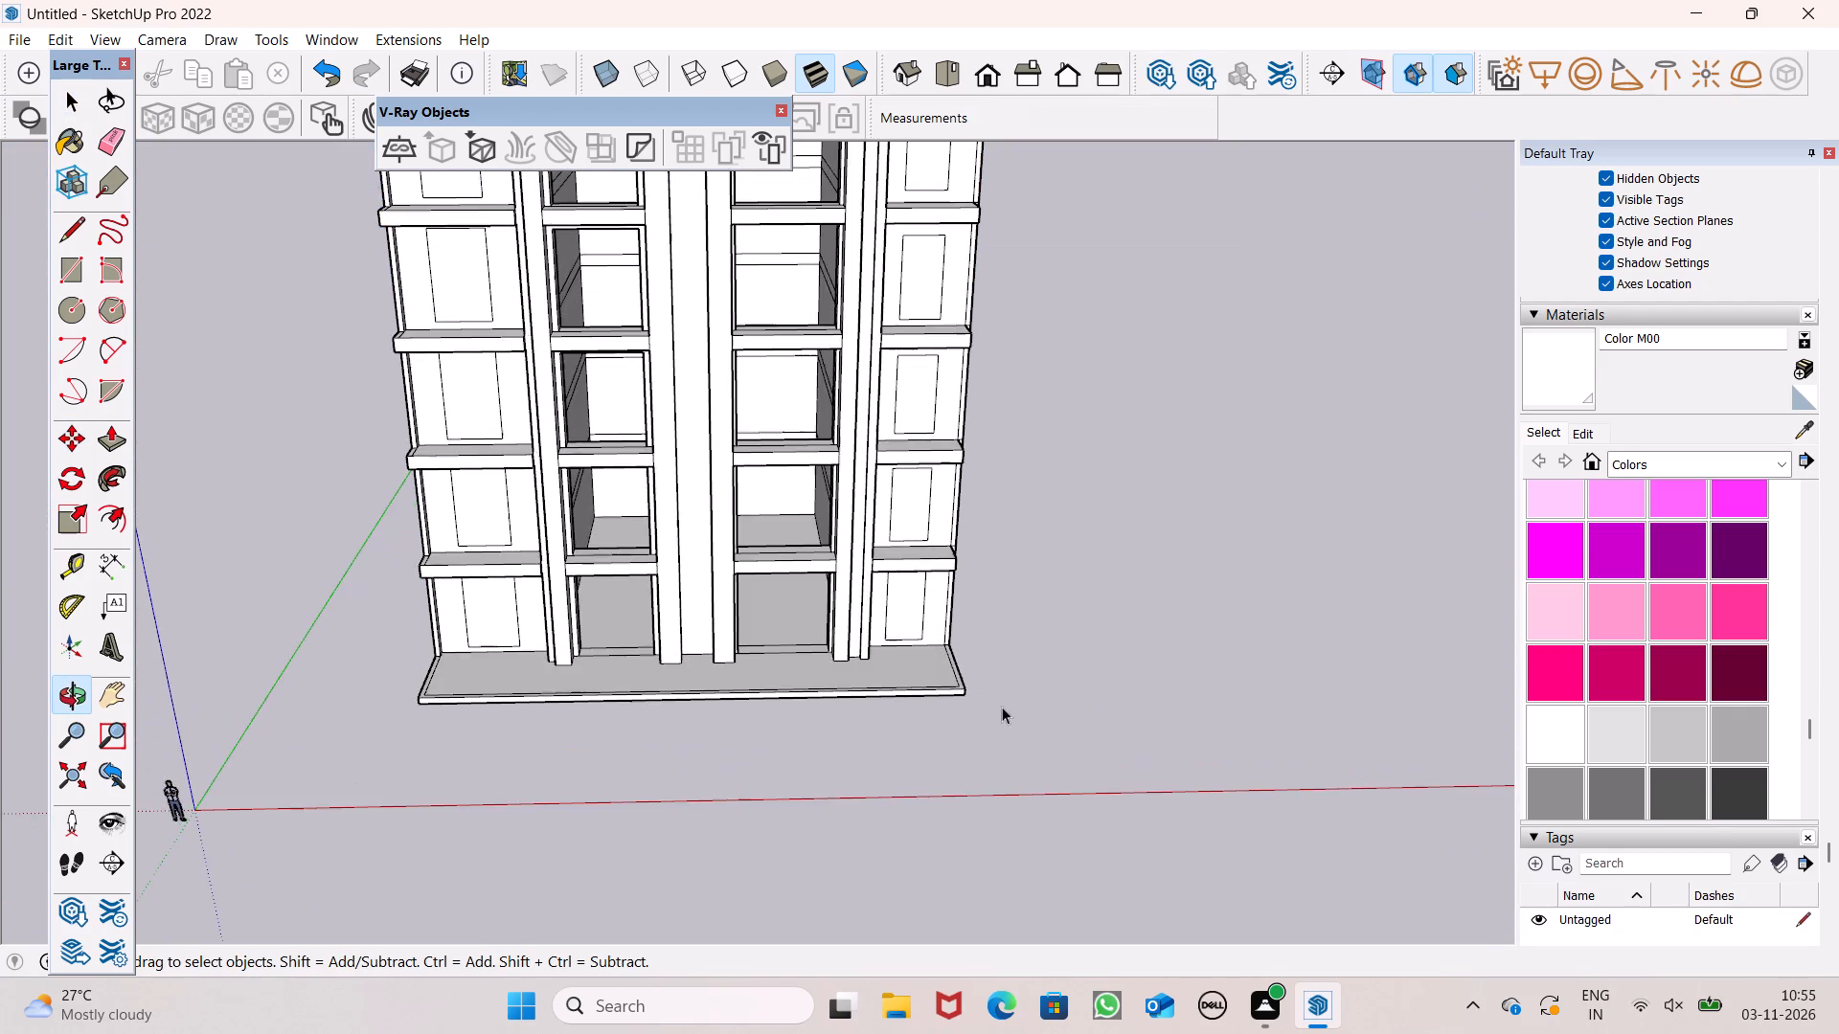
pyautogui.scroll(-6, 908, 610)
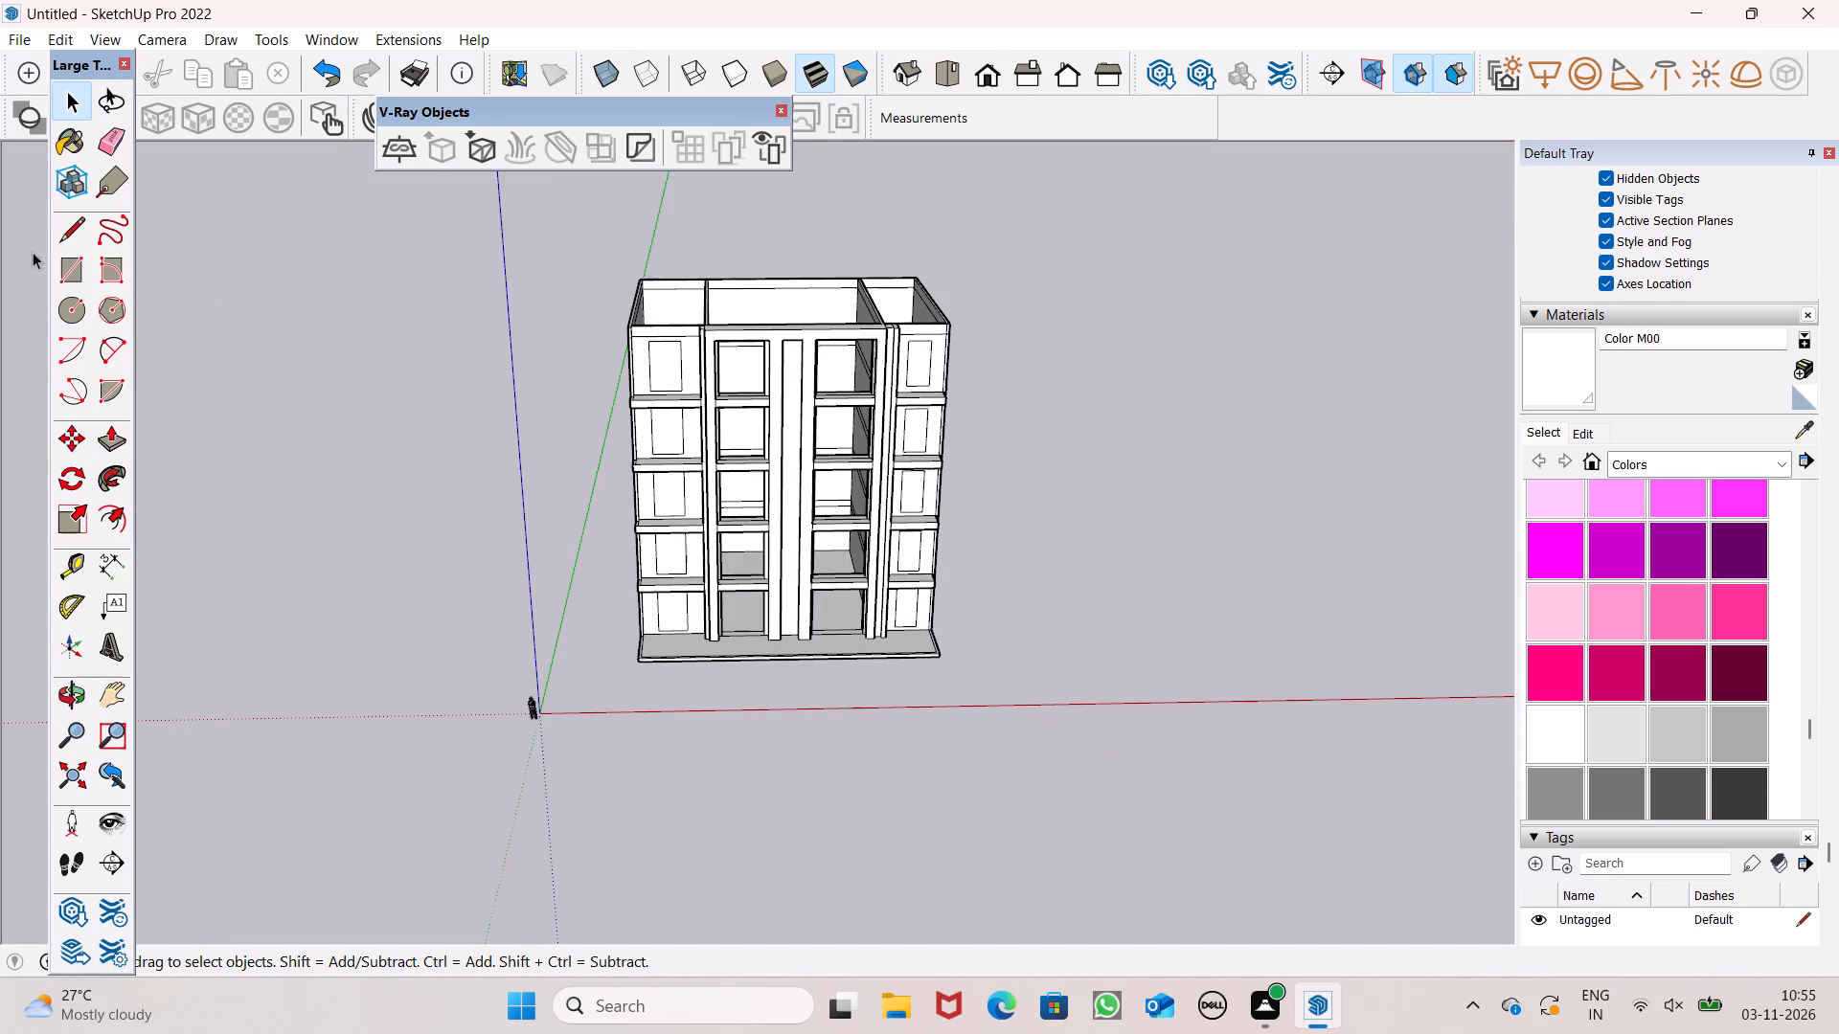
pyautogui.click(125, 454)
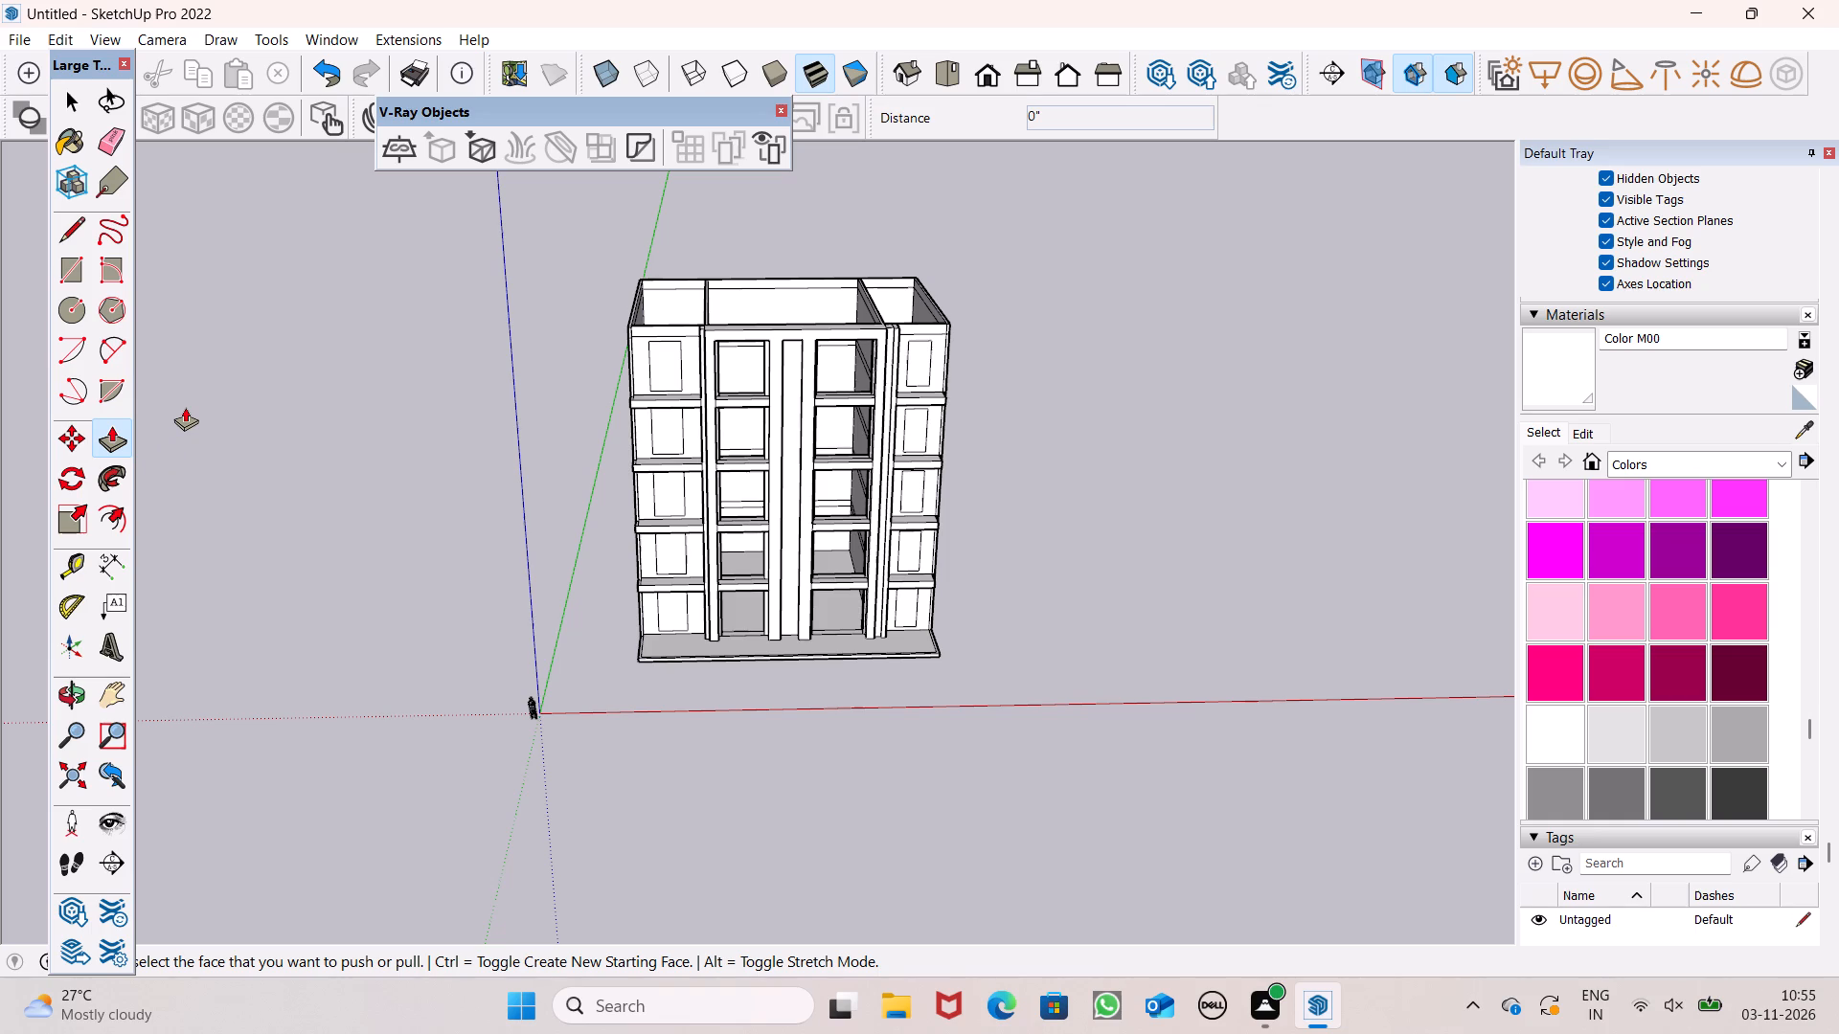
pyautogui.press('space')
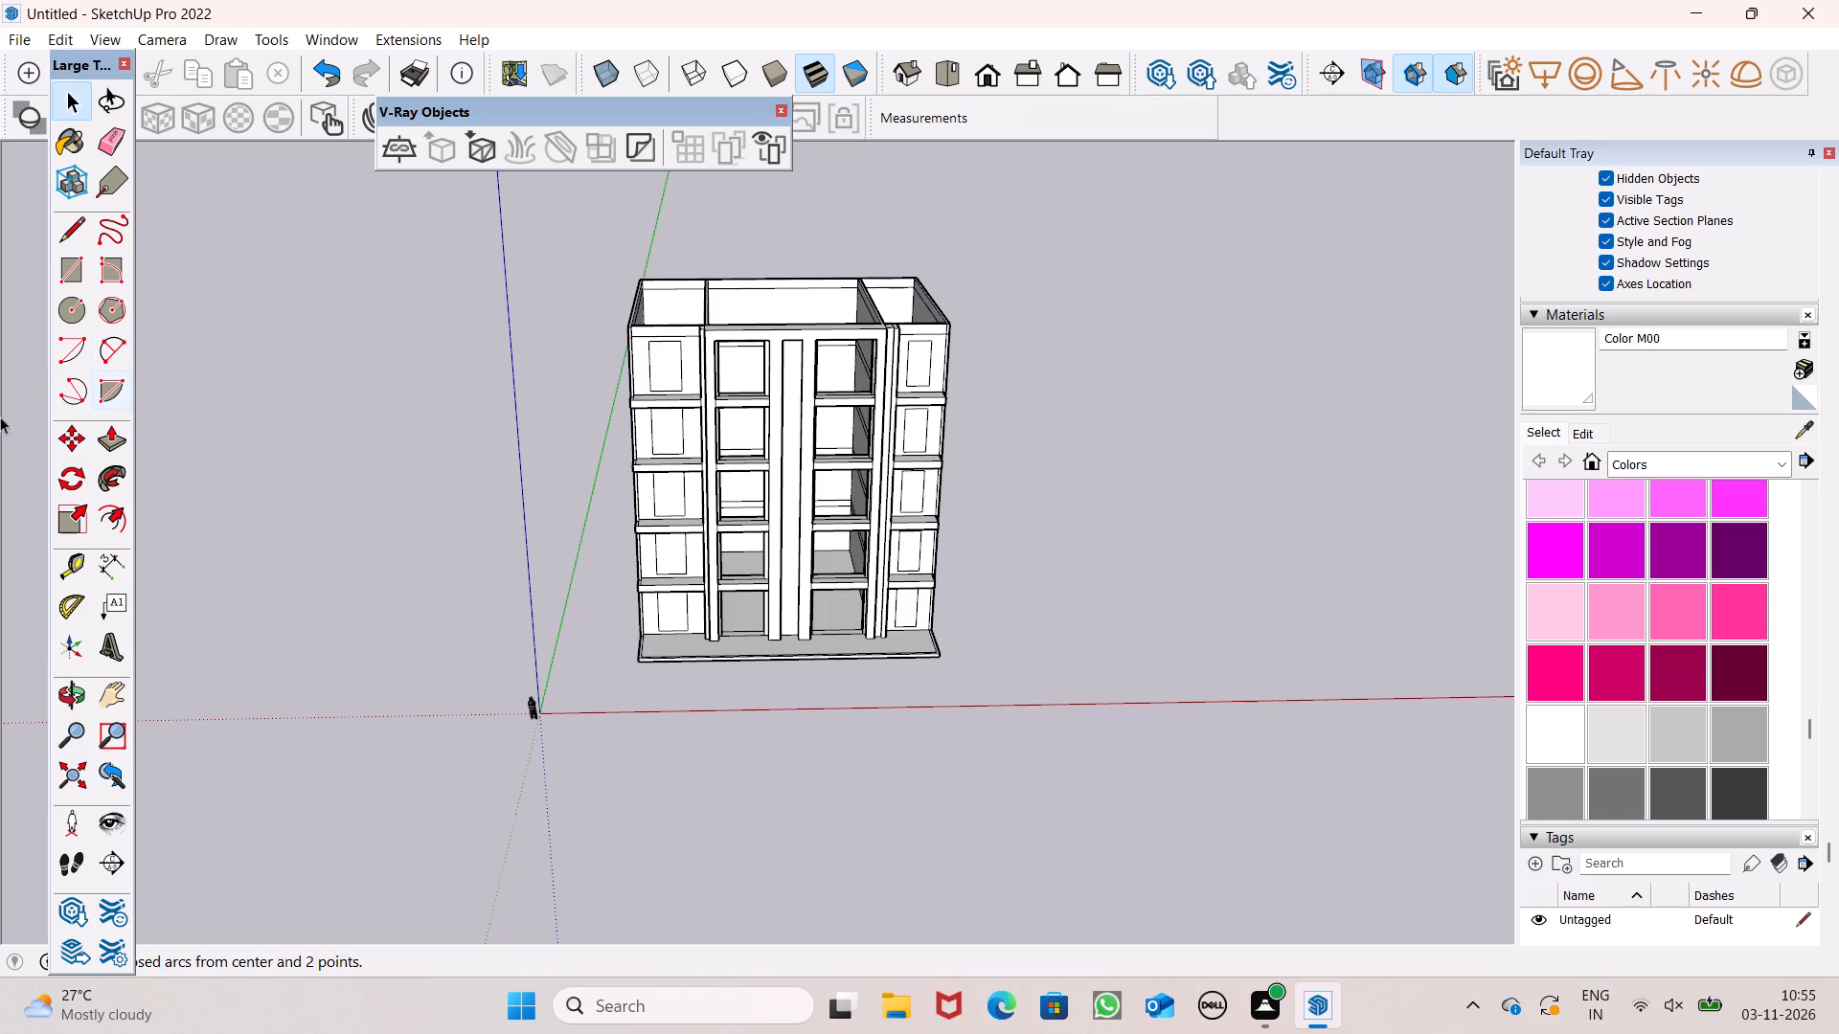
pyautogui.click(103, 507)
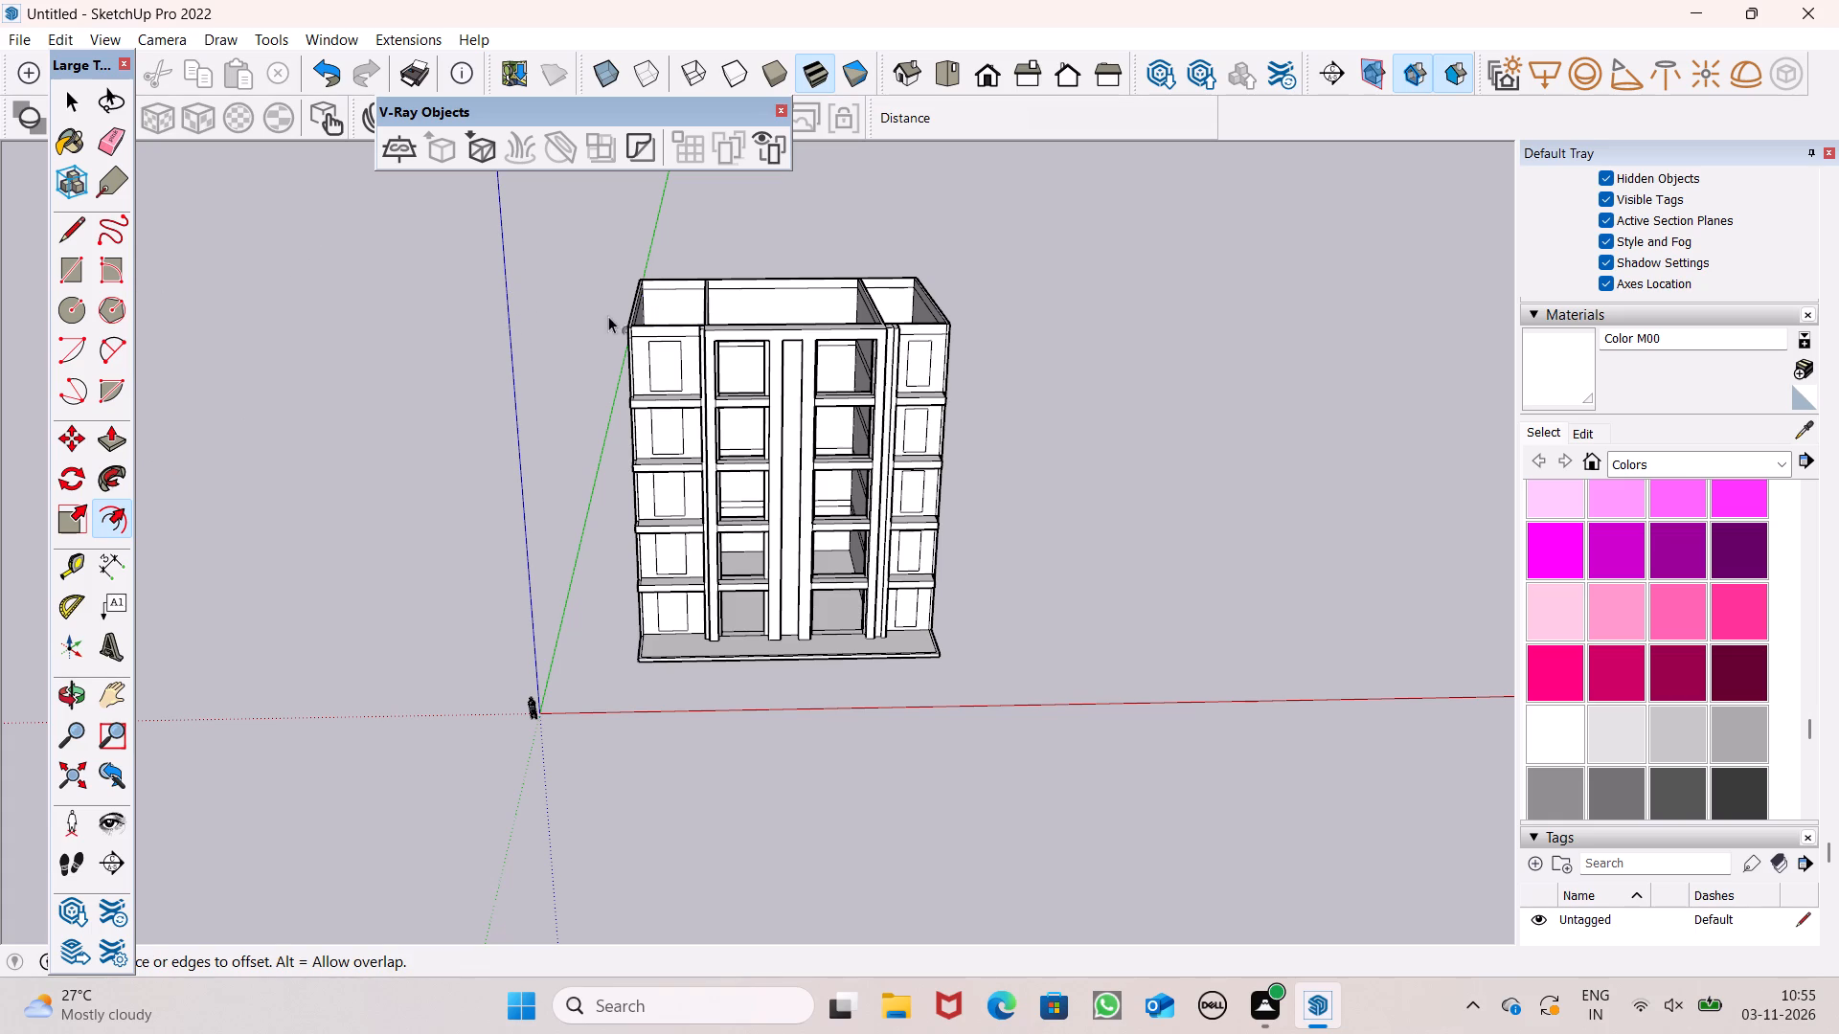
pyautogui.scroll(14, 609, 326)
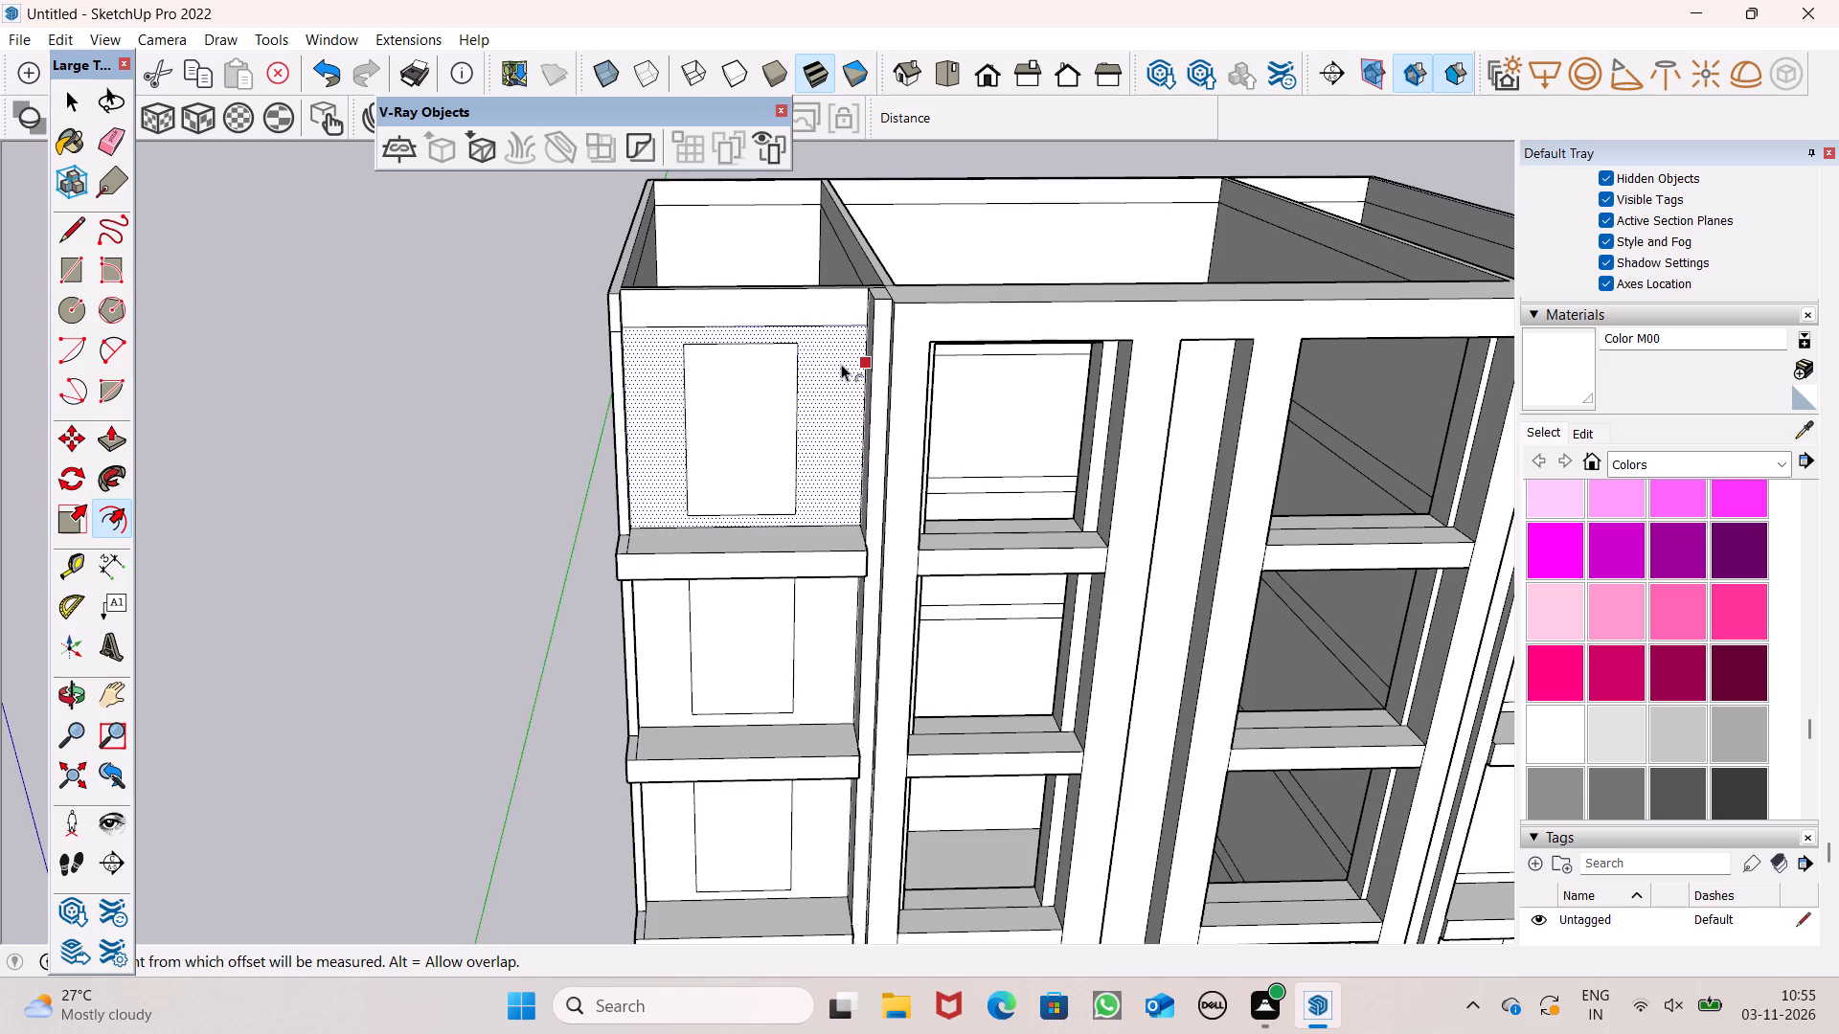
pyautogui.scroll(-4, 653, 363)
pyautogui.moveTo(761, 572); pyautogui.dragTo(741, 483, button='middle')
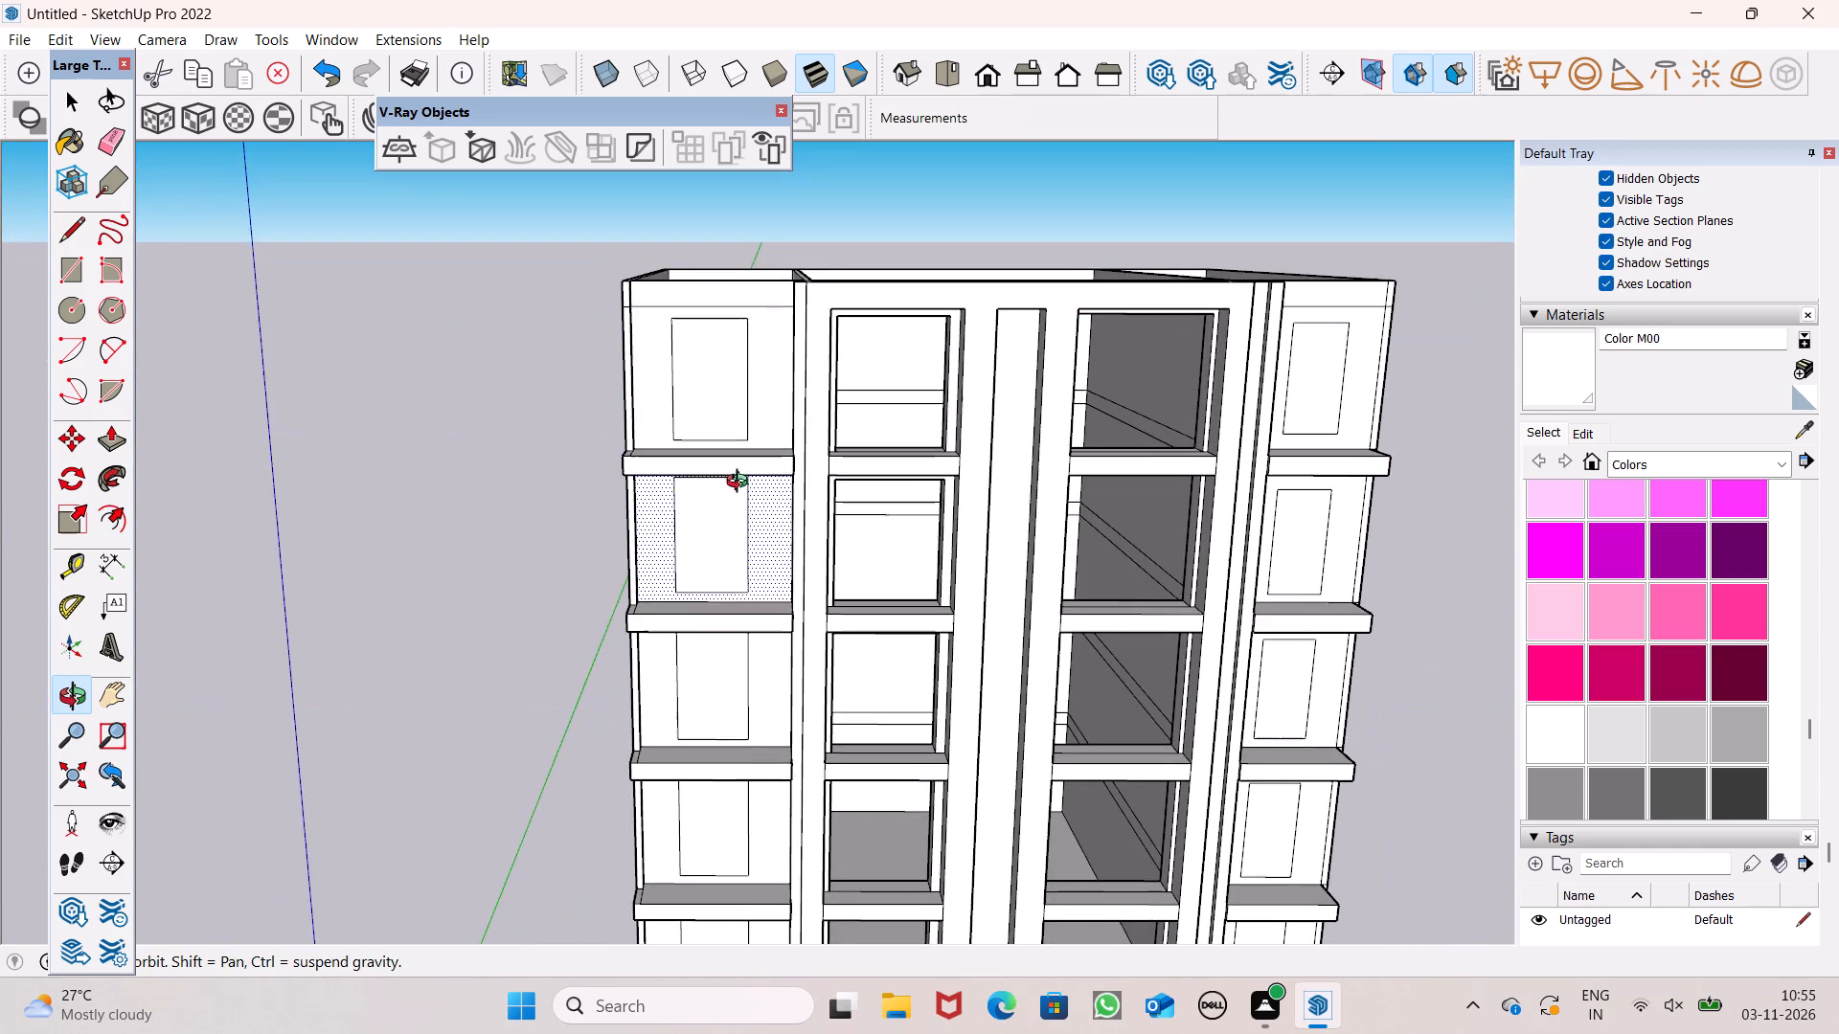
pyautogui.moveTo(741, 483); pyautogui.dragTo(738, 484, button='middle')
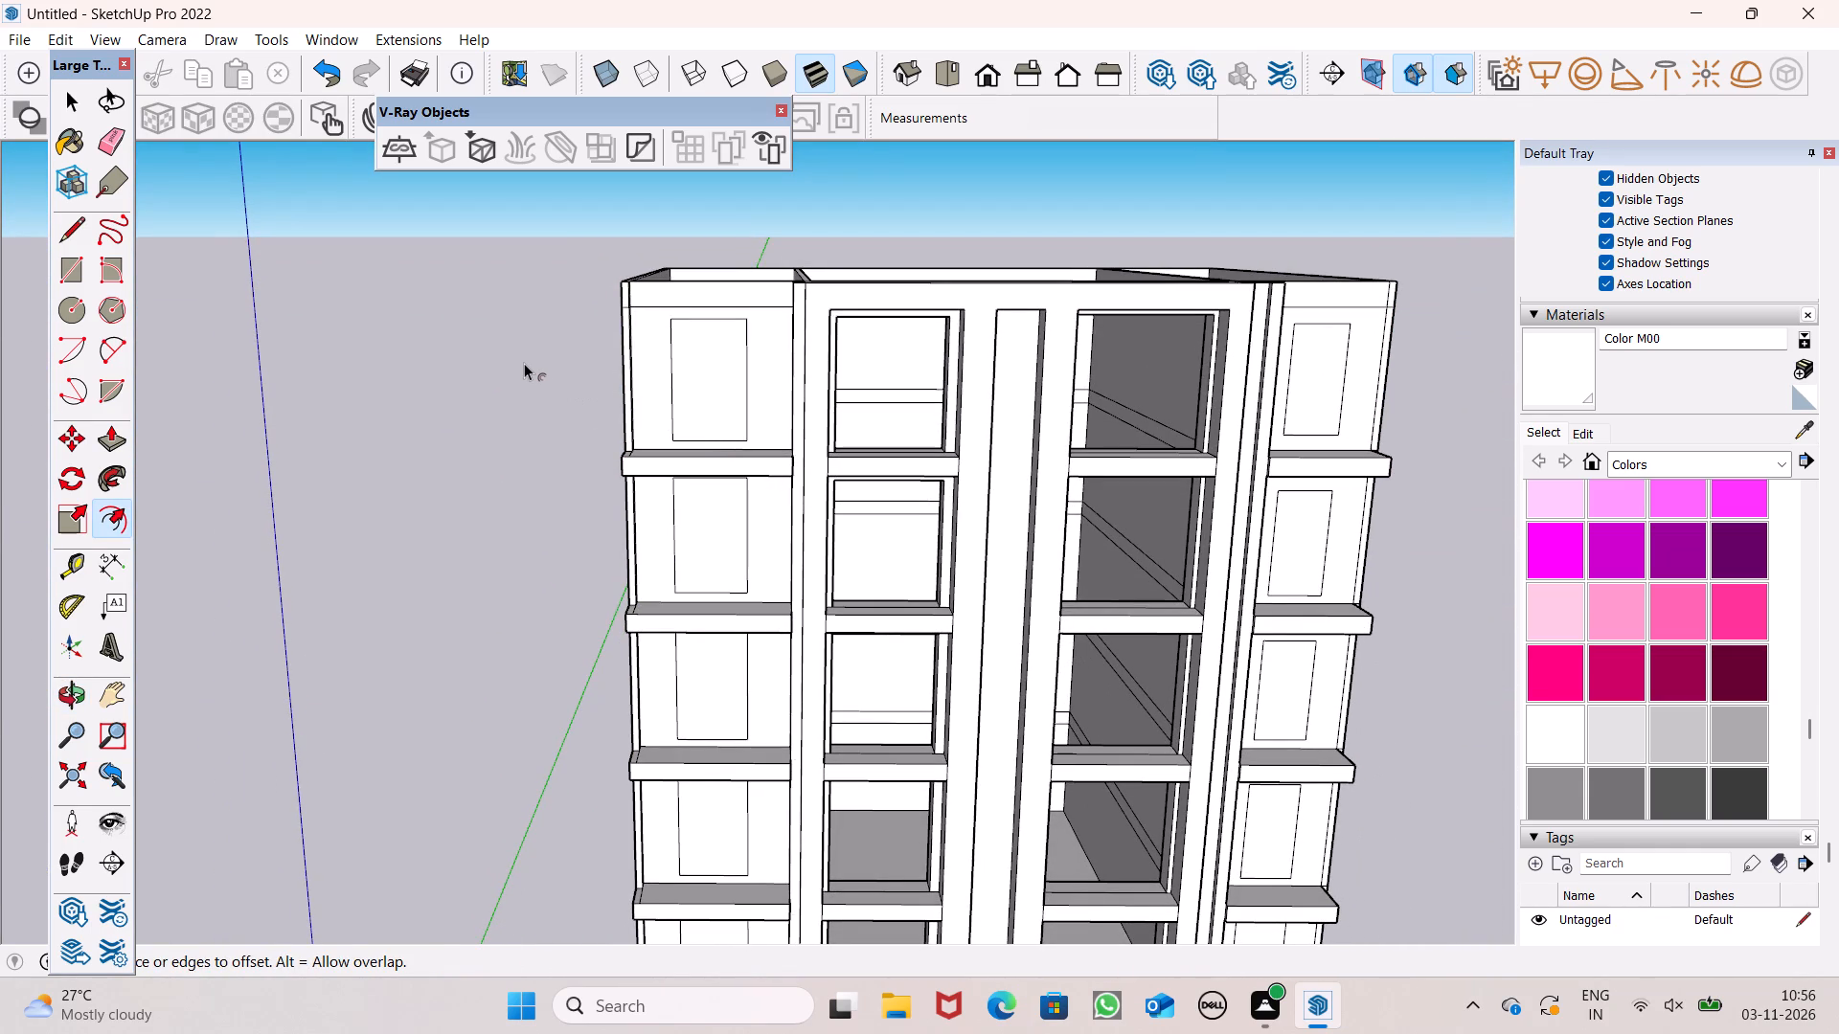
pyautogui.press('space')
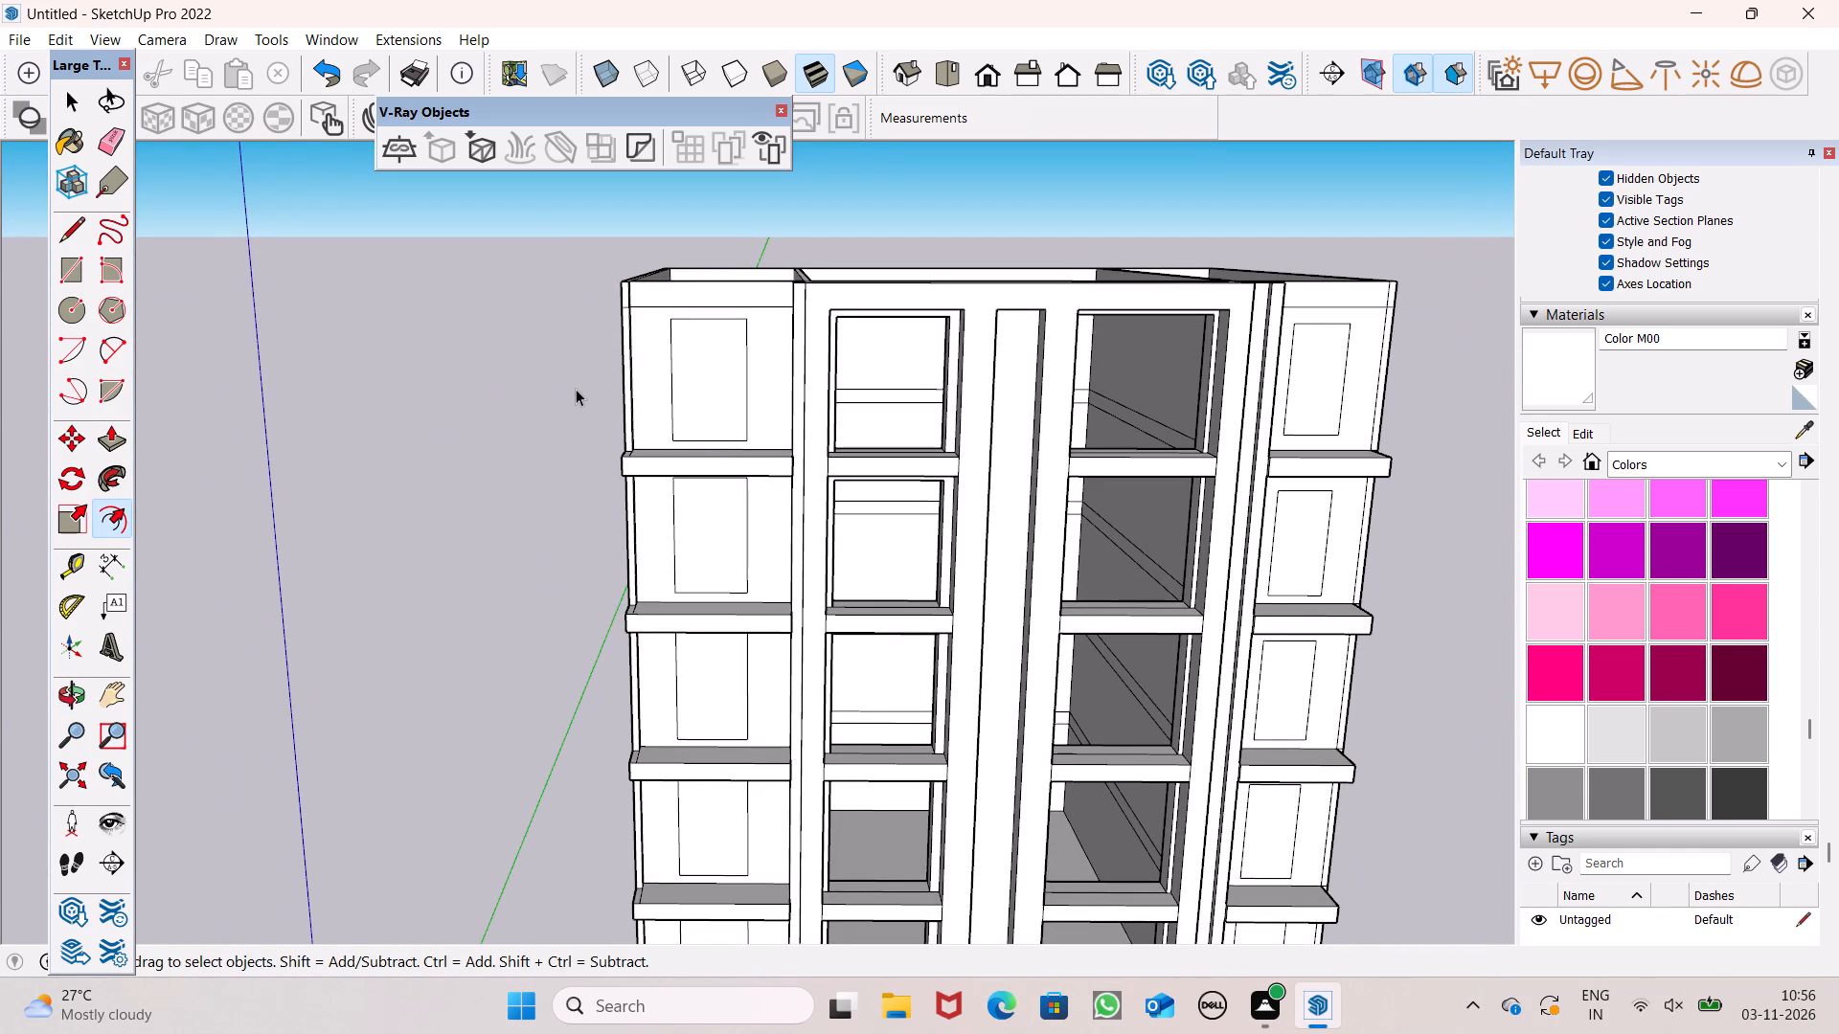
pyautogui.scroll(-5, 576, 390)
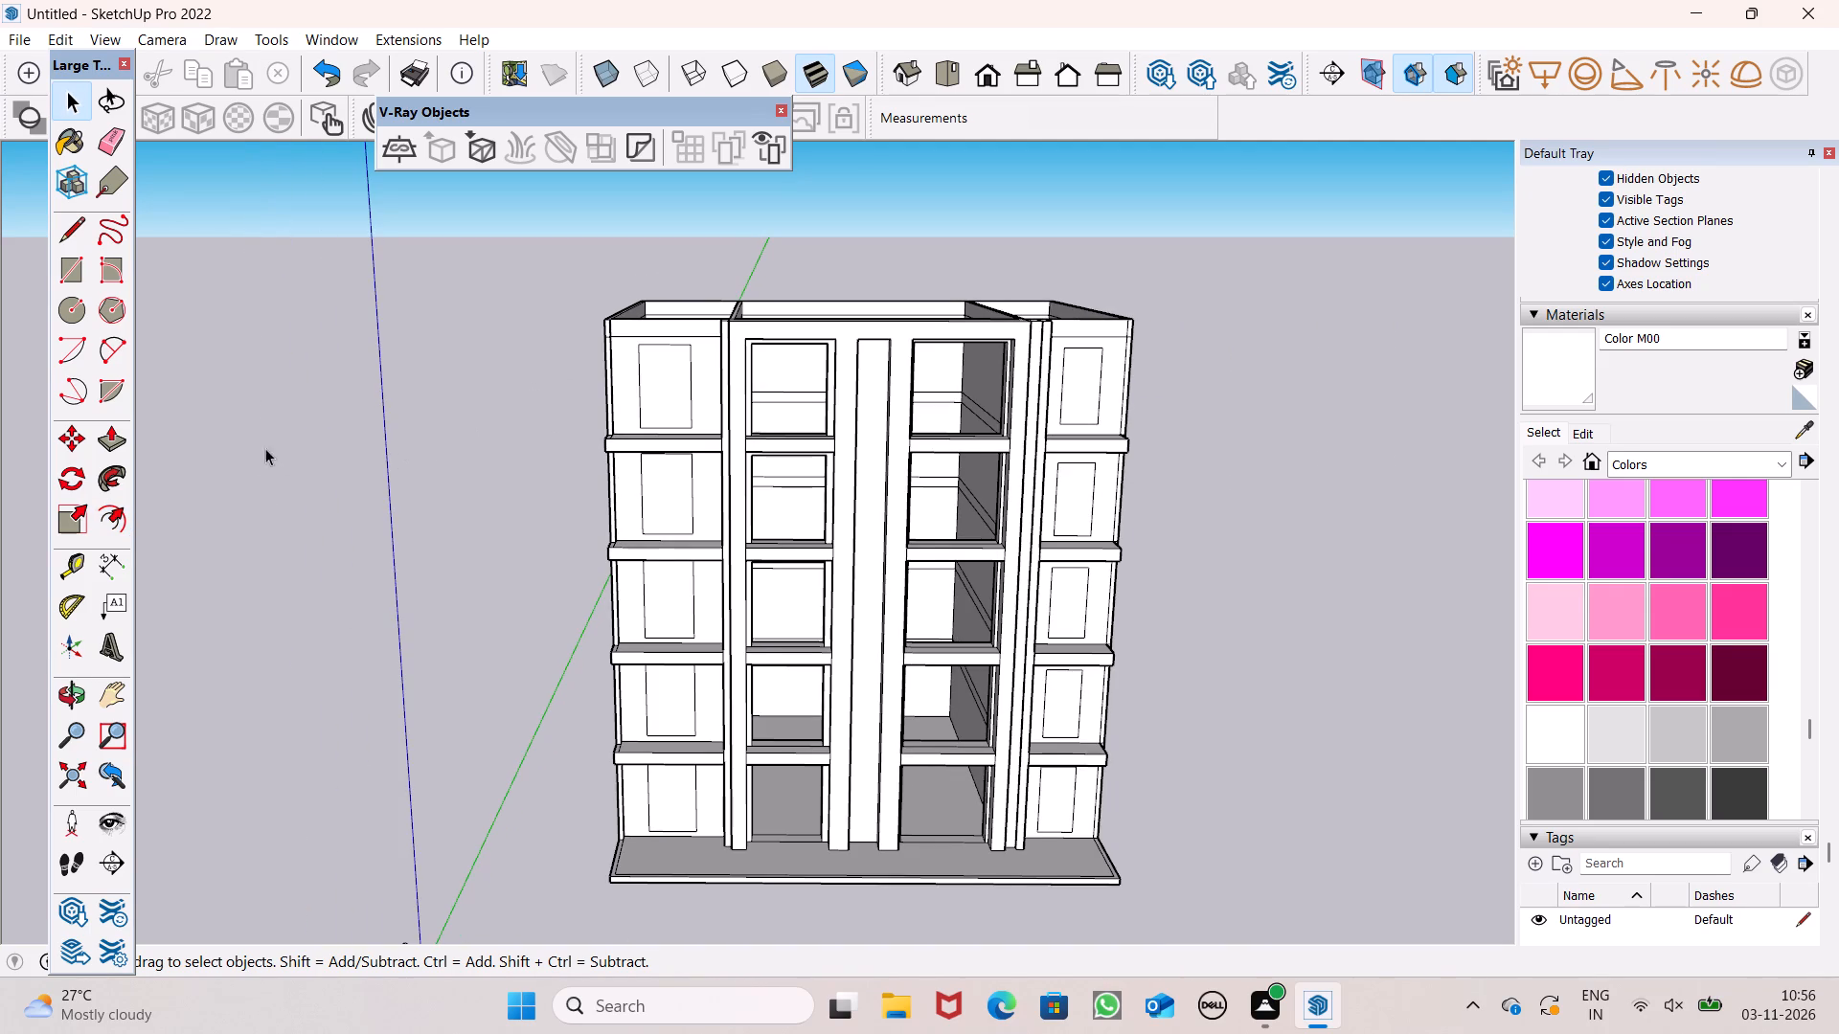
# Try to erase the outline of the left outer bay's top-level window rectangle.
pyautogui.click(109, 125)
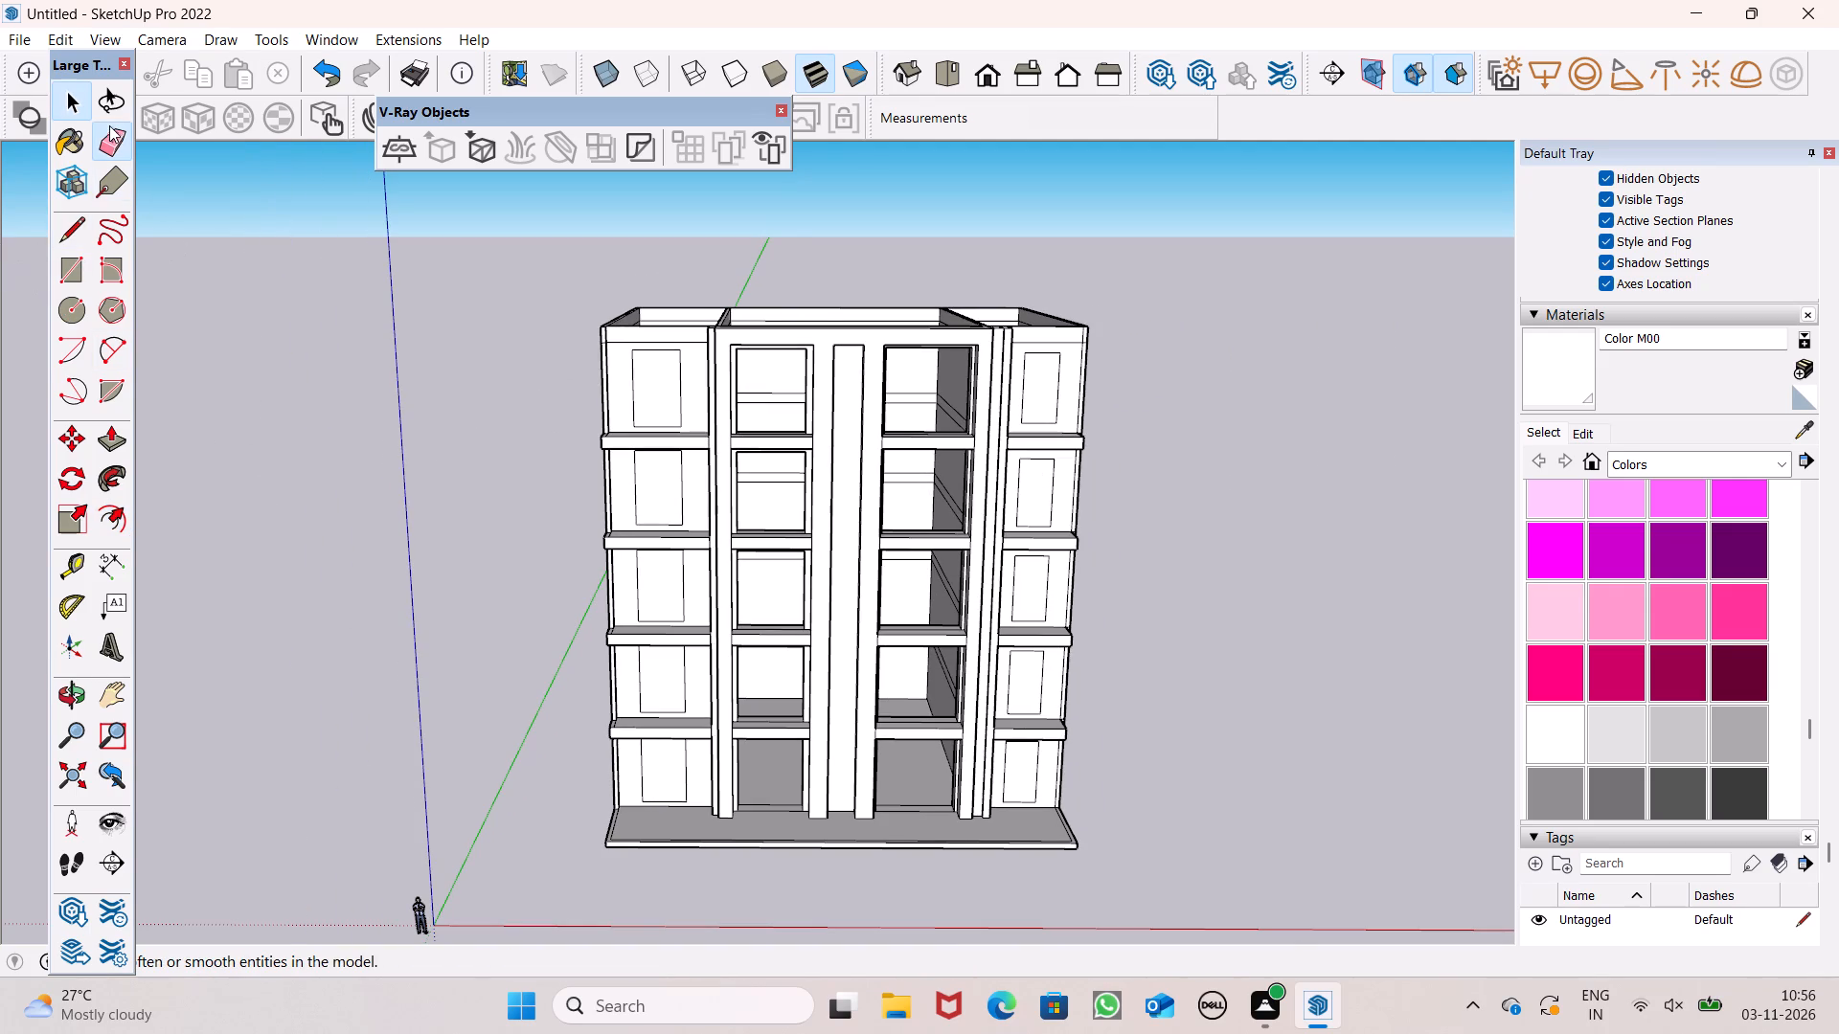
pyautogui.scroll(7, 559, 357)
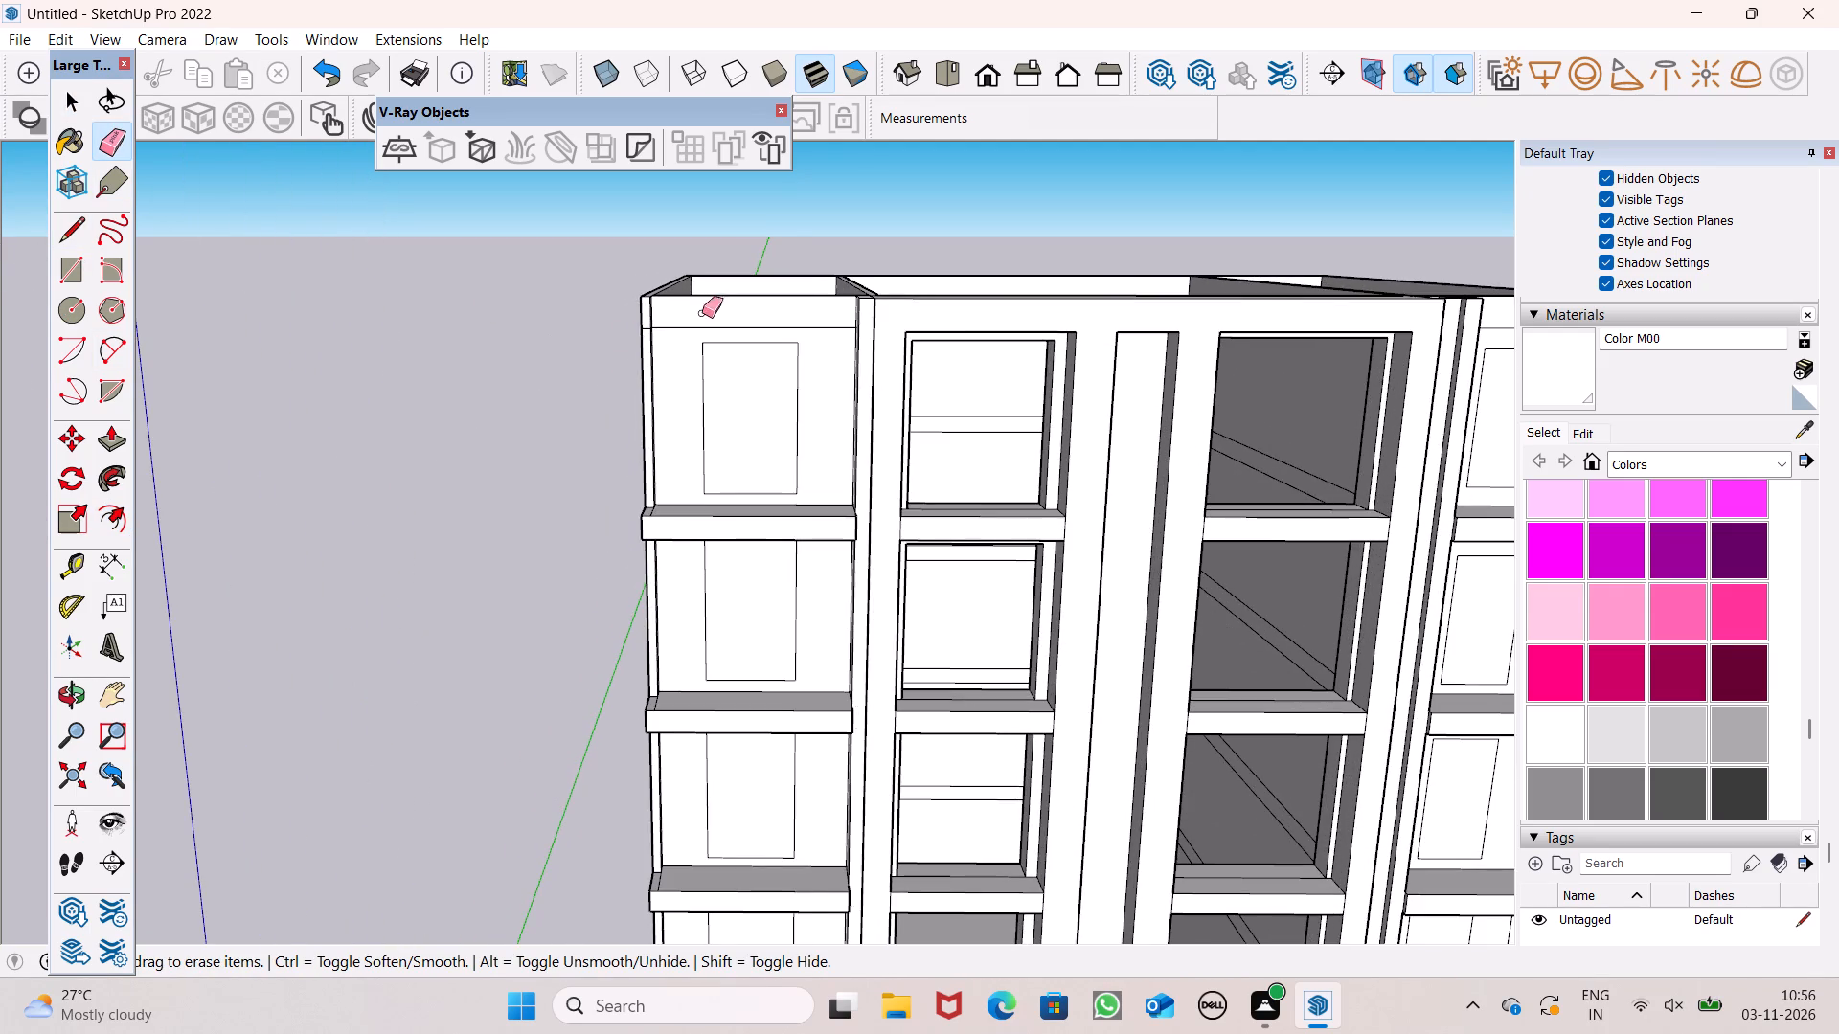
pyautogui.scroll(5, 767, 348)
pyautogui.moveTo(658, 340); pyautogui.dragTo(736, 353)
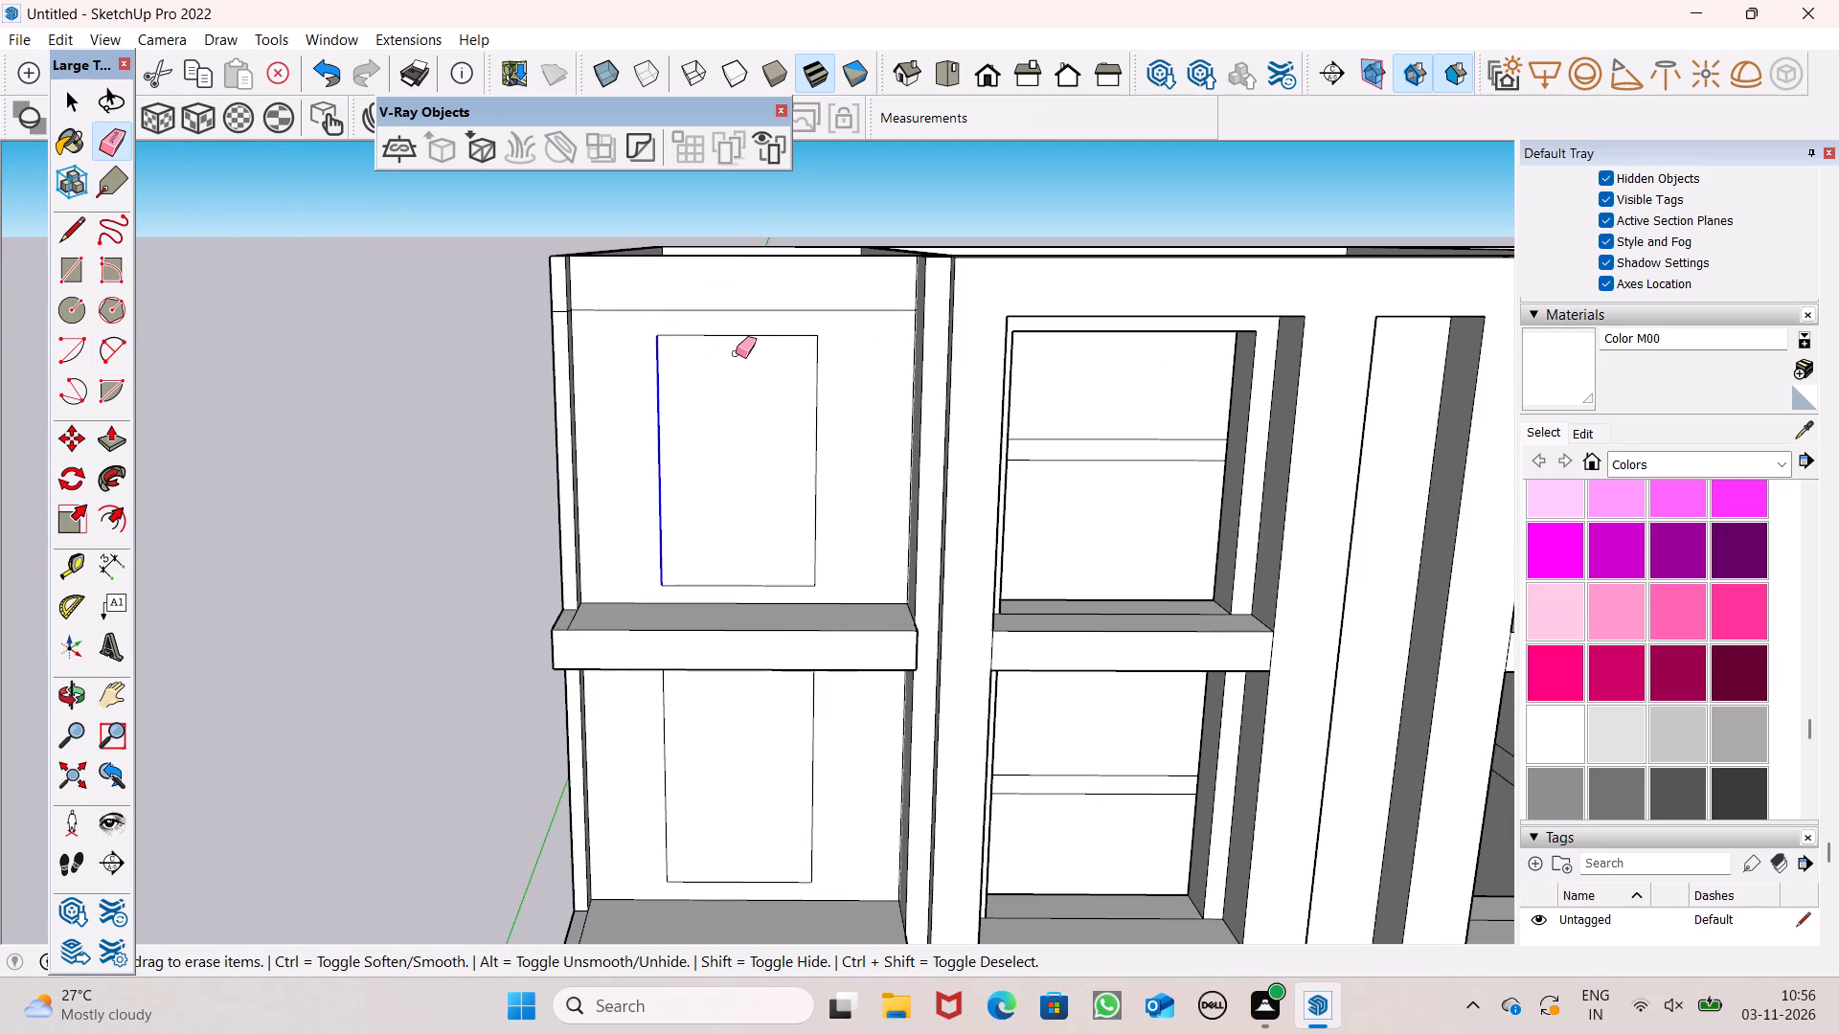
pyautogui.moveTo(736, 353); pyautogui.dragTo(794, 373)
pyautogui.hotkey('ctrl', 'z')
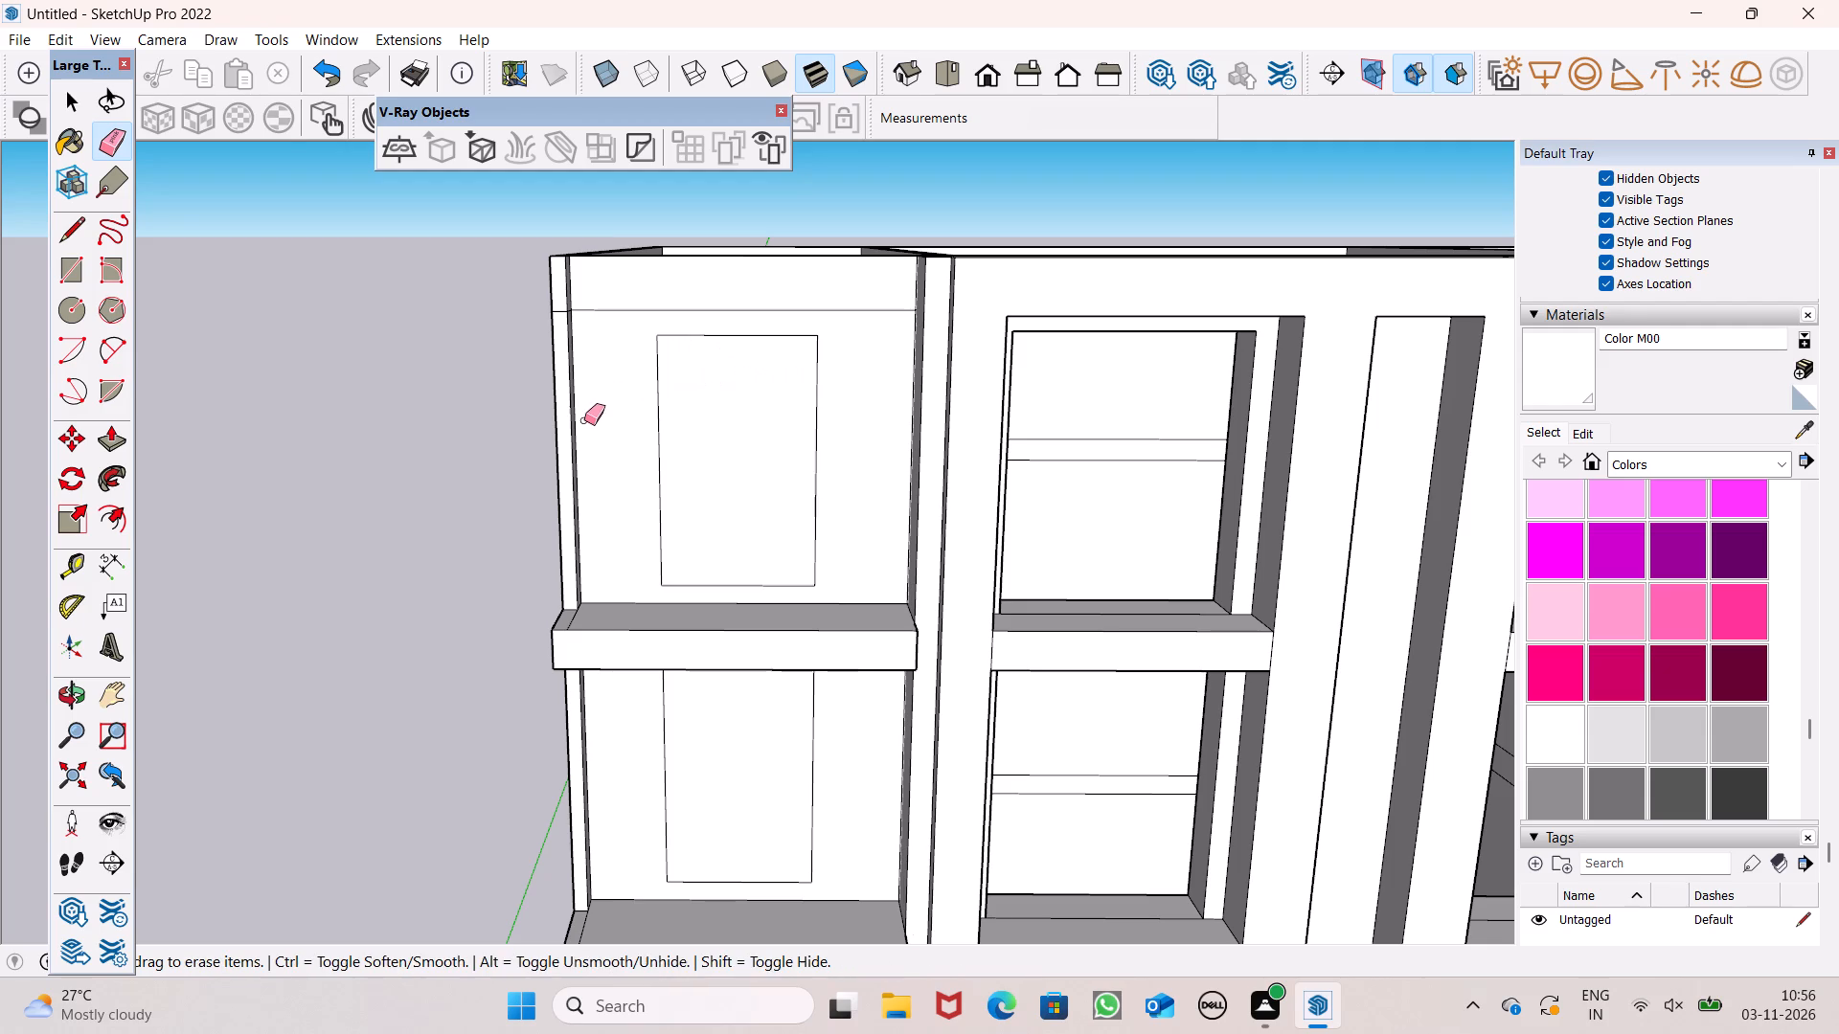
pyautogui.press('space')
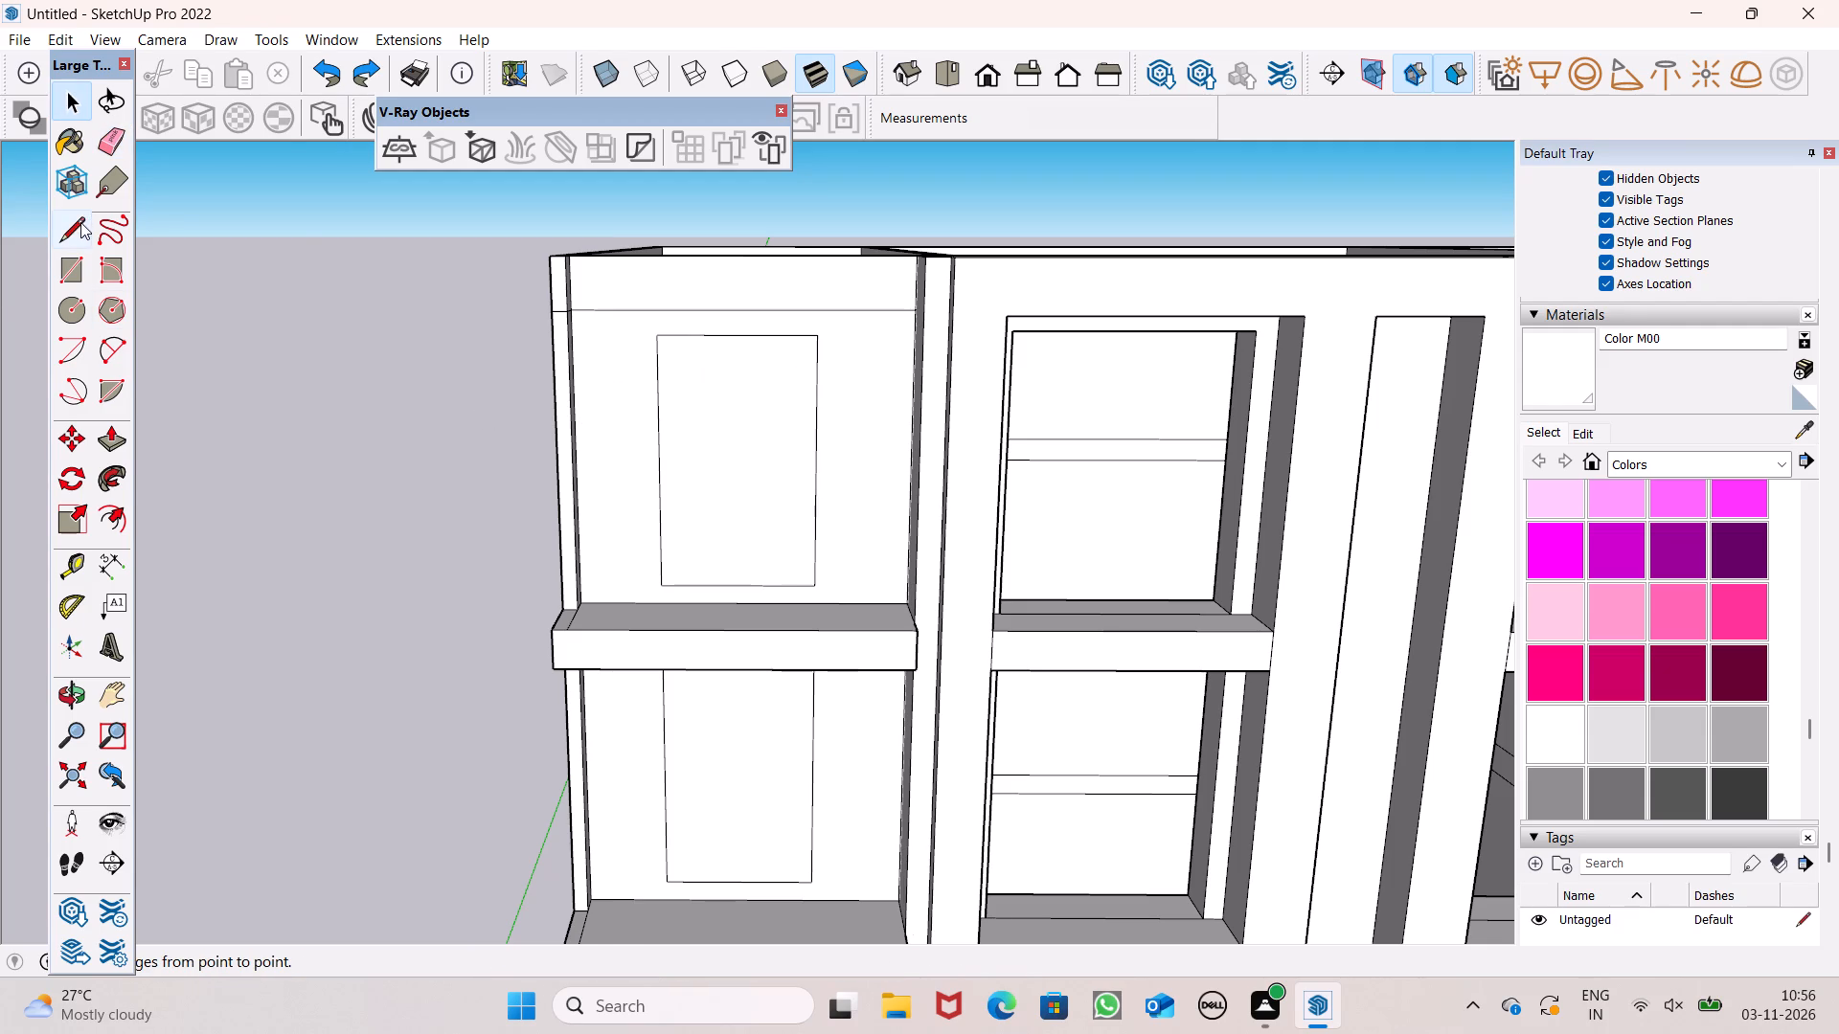
# Draw a horizontal line about 7' 11" long across the upper part of the left outer bay's top-level window rectangle.
pyautogui.click(77, 225)
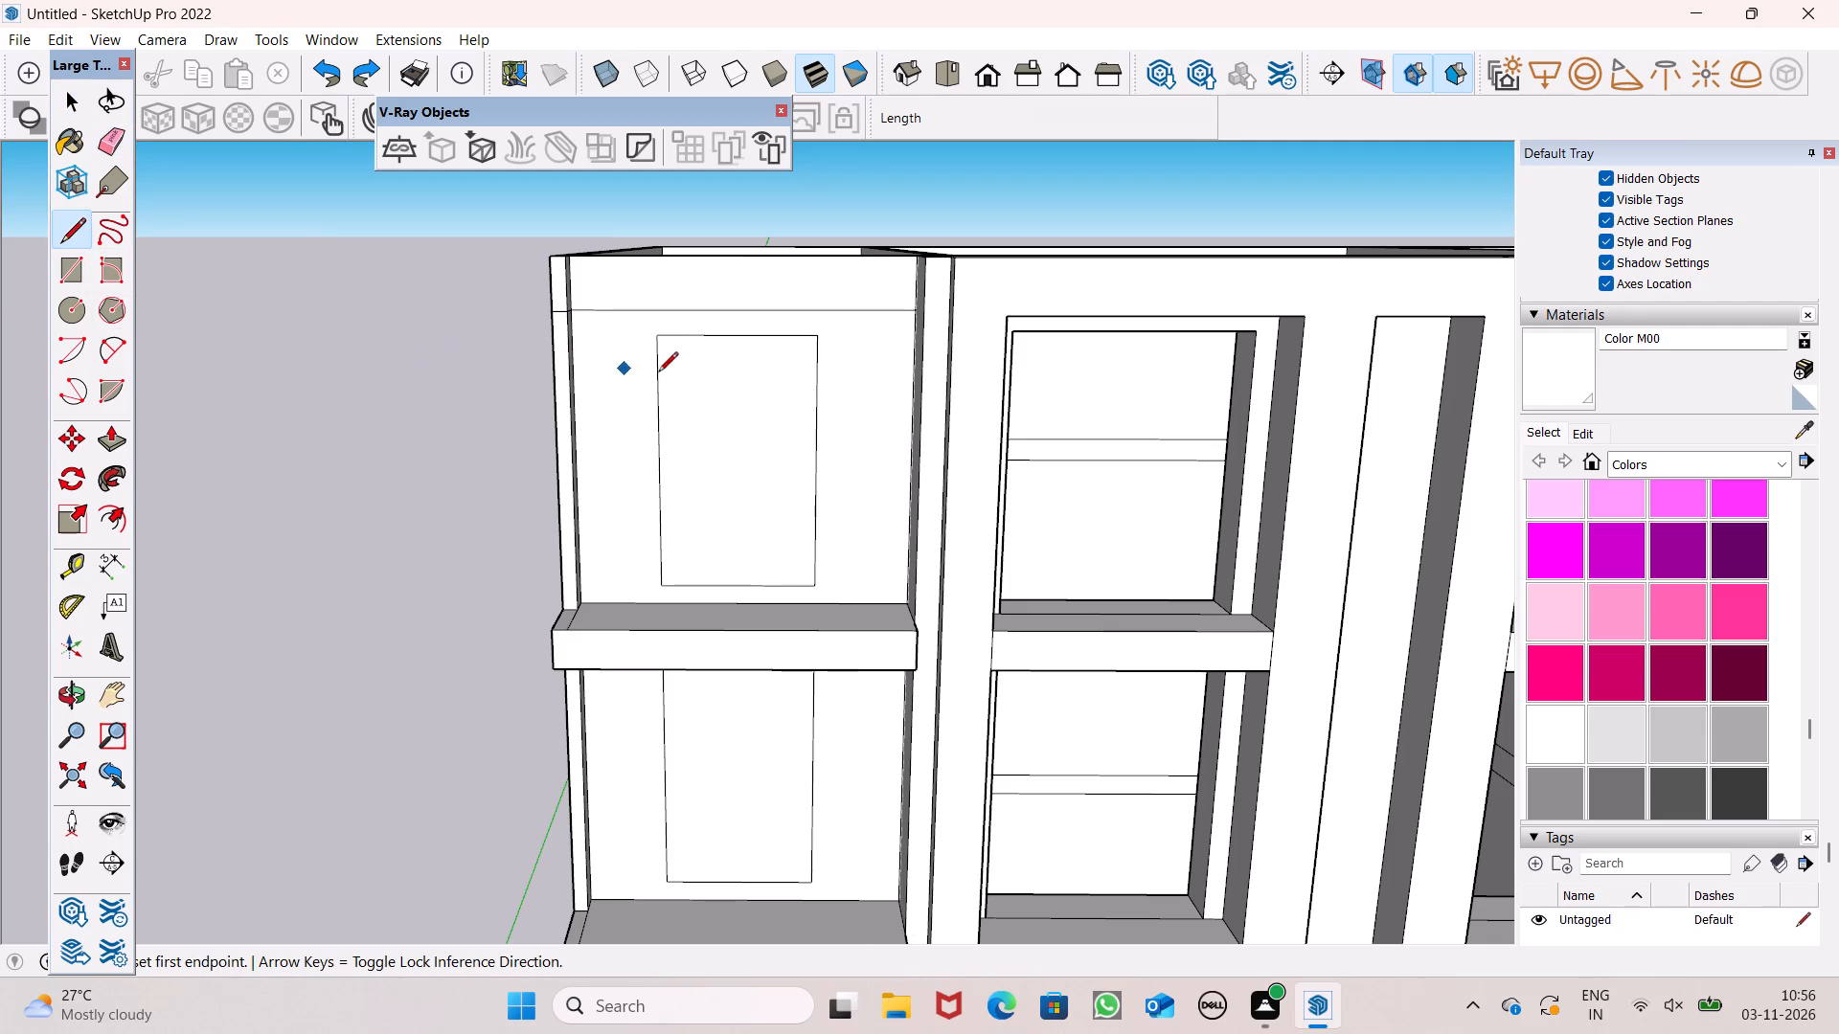
pyautogui.scroll(4, 827, 346)
pyautogui.scroll(1, 679, 346)
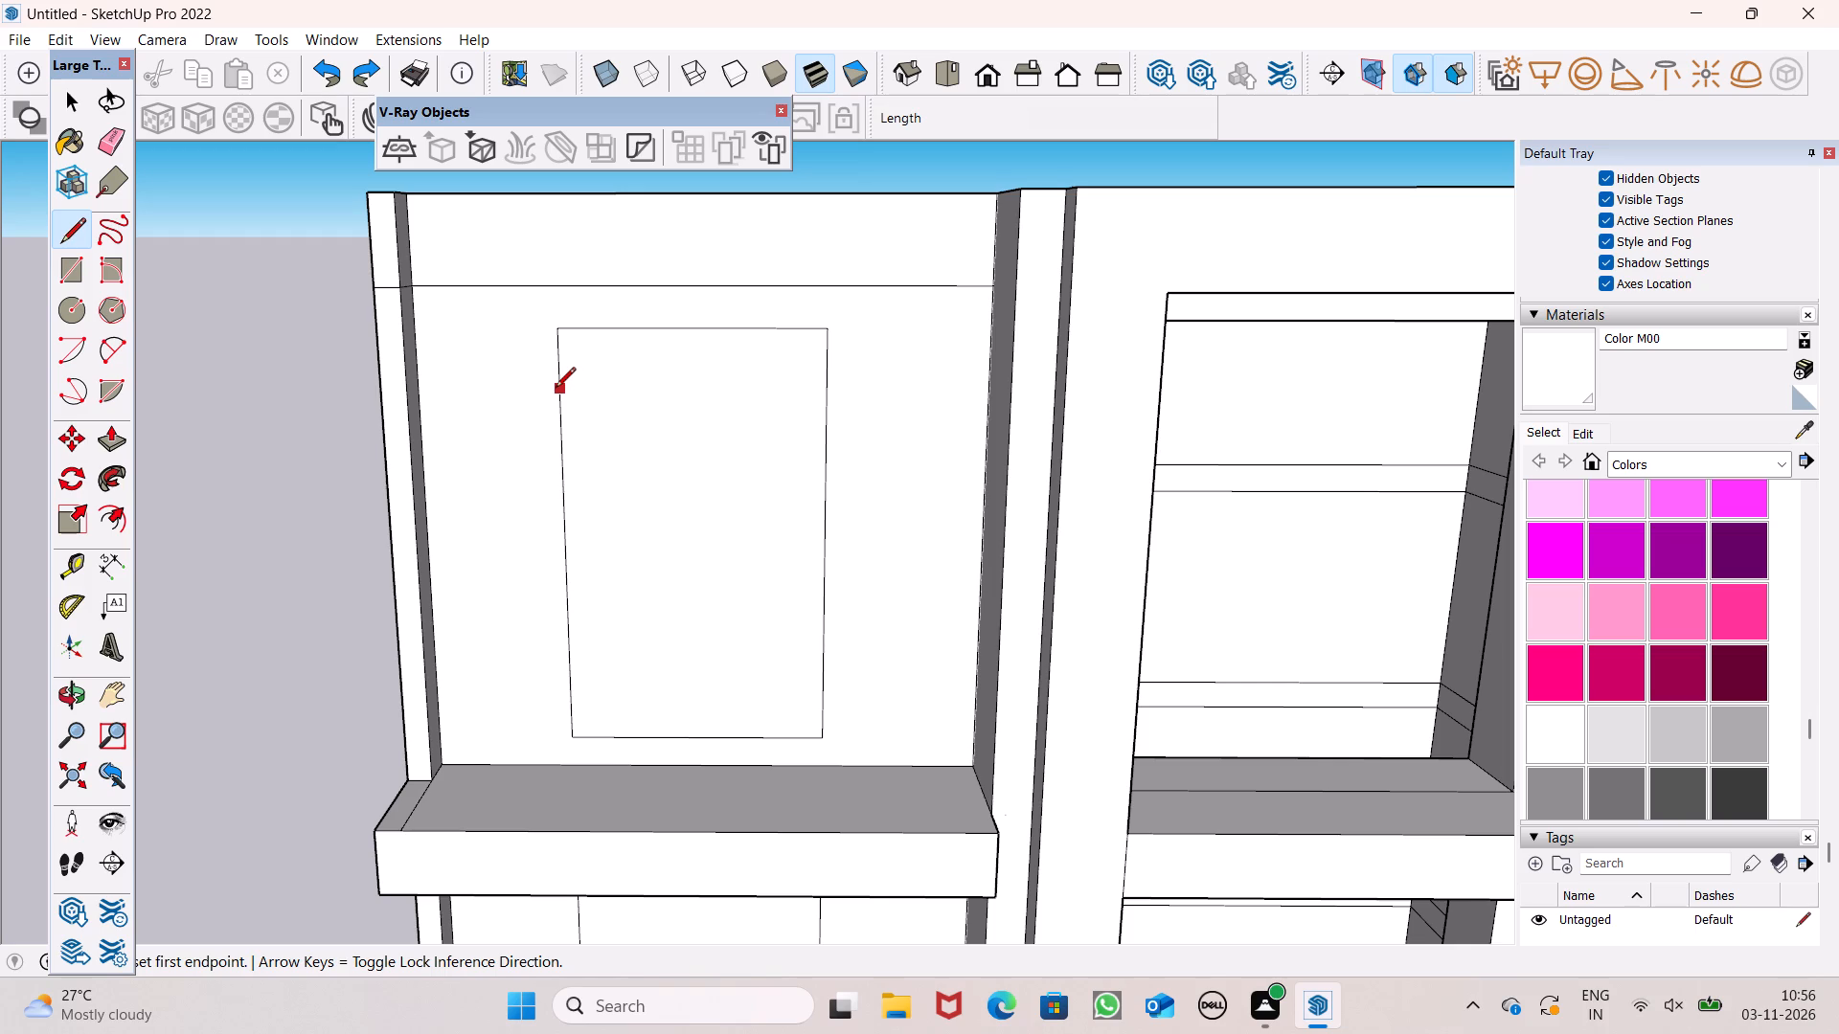
pyautogui.click(556, 389)
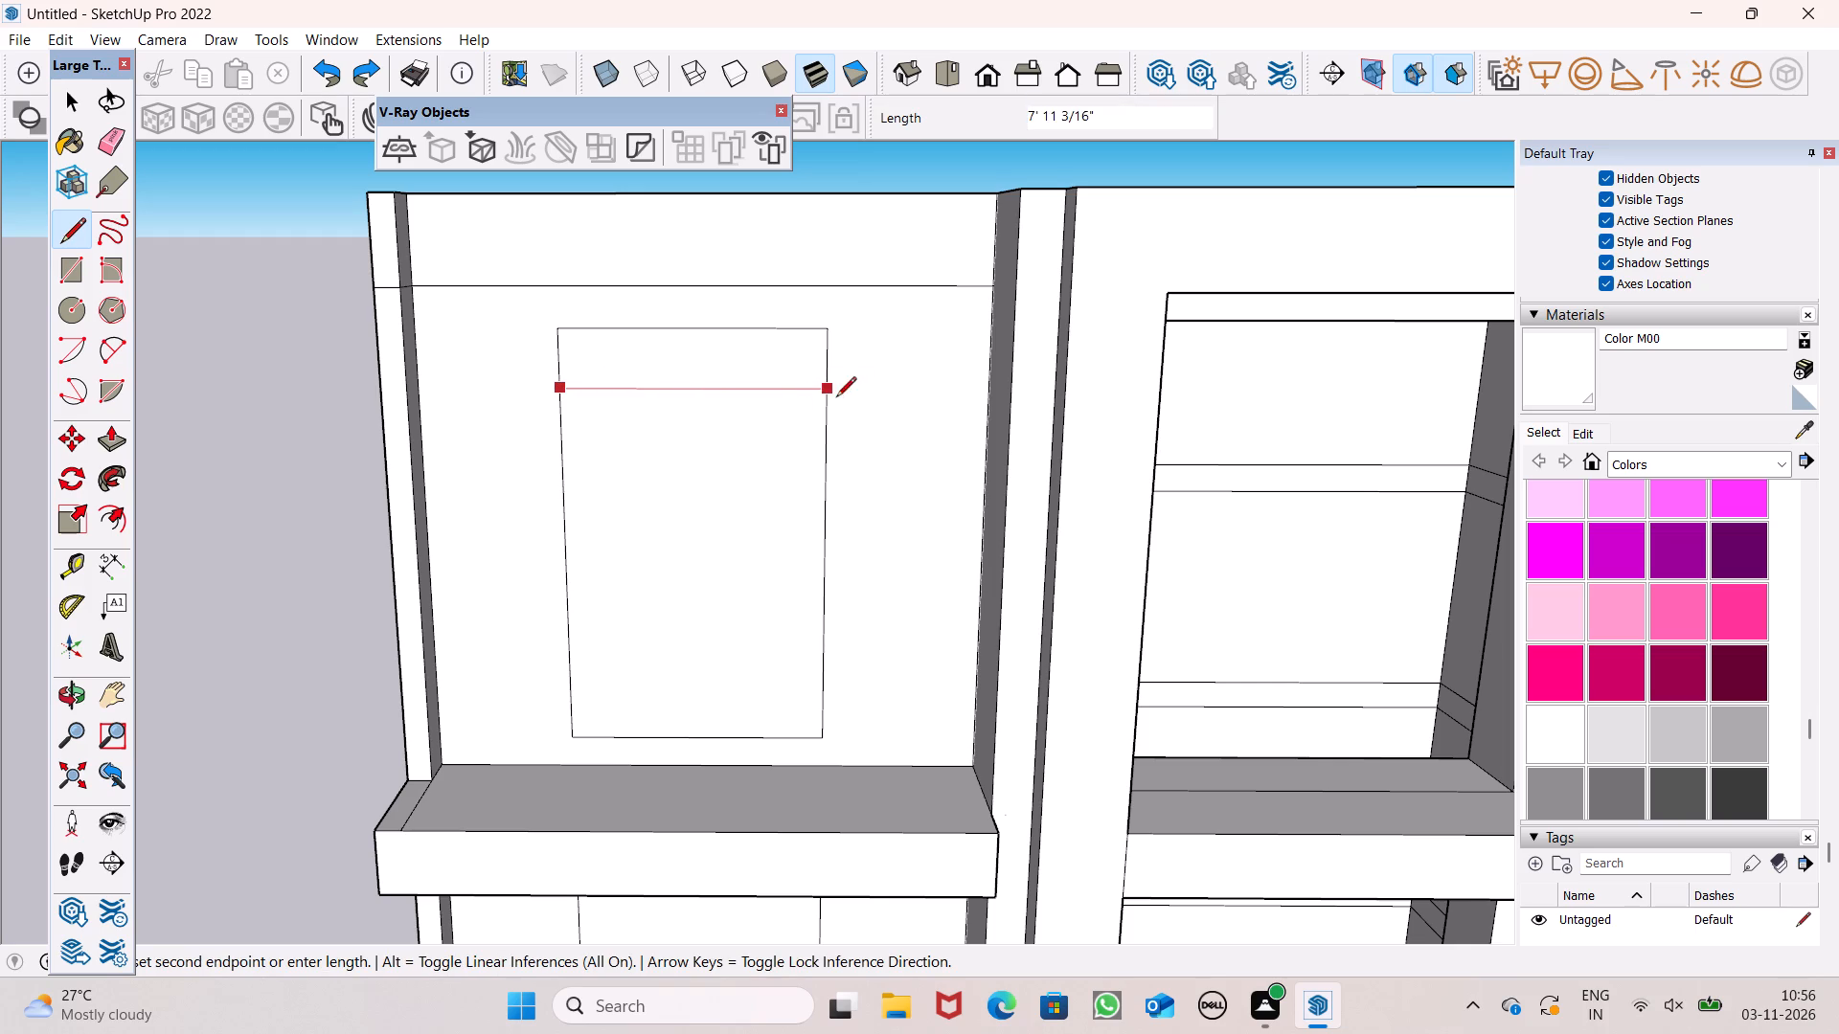
pyautogui.click(825, 392)
pyautogui.press('space')
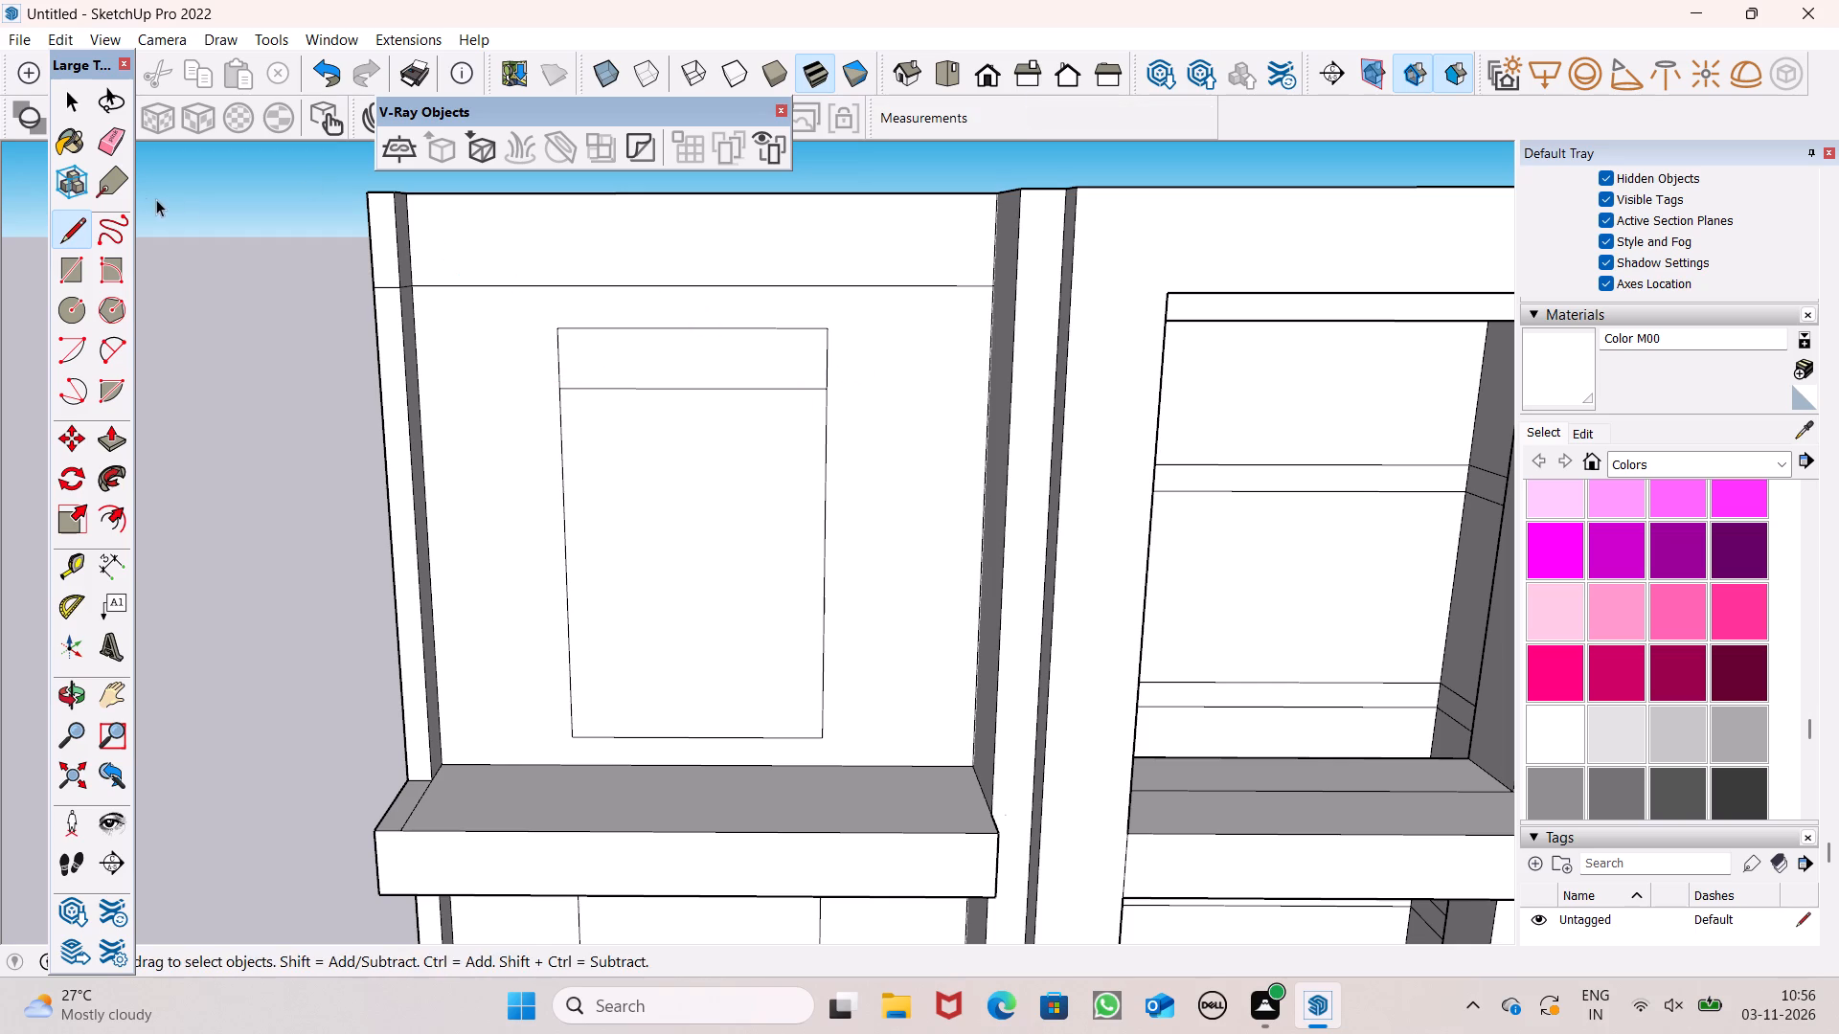
# Erase the left outer bay's top-level window edges above the dividing line to shorten the window.
pyautogui.click(107, 148)
pyautogui.moveTo(534, 325); pyautogui.dragTo(564, 341)
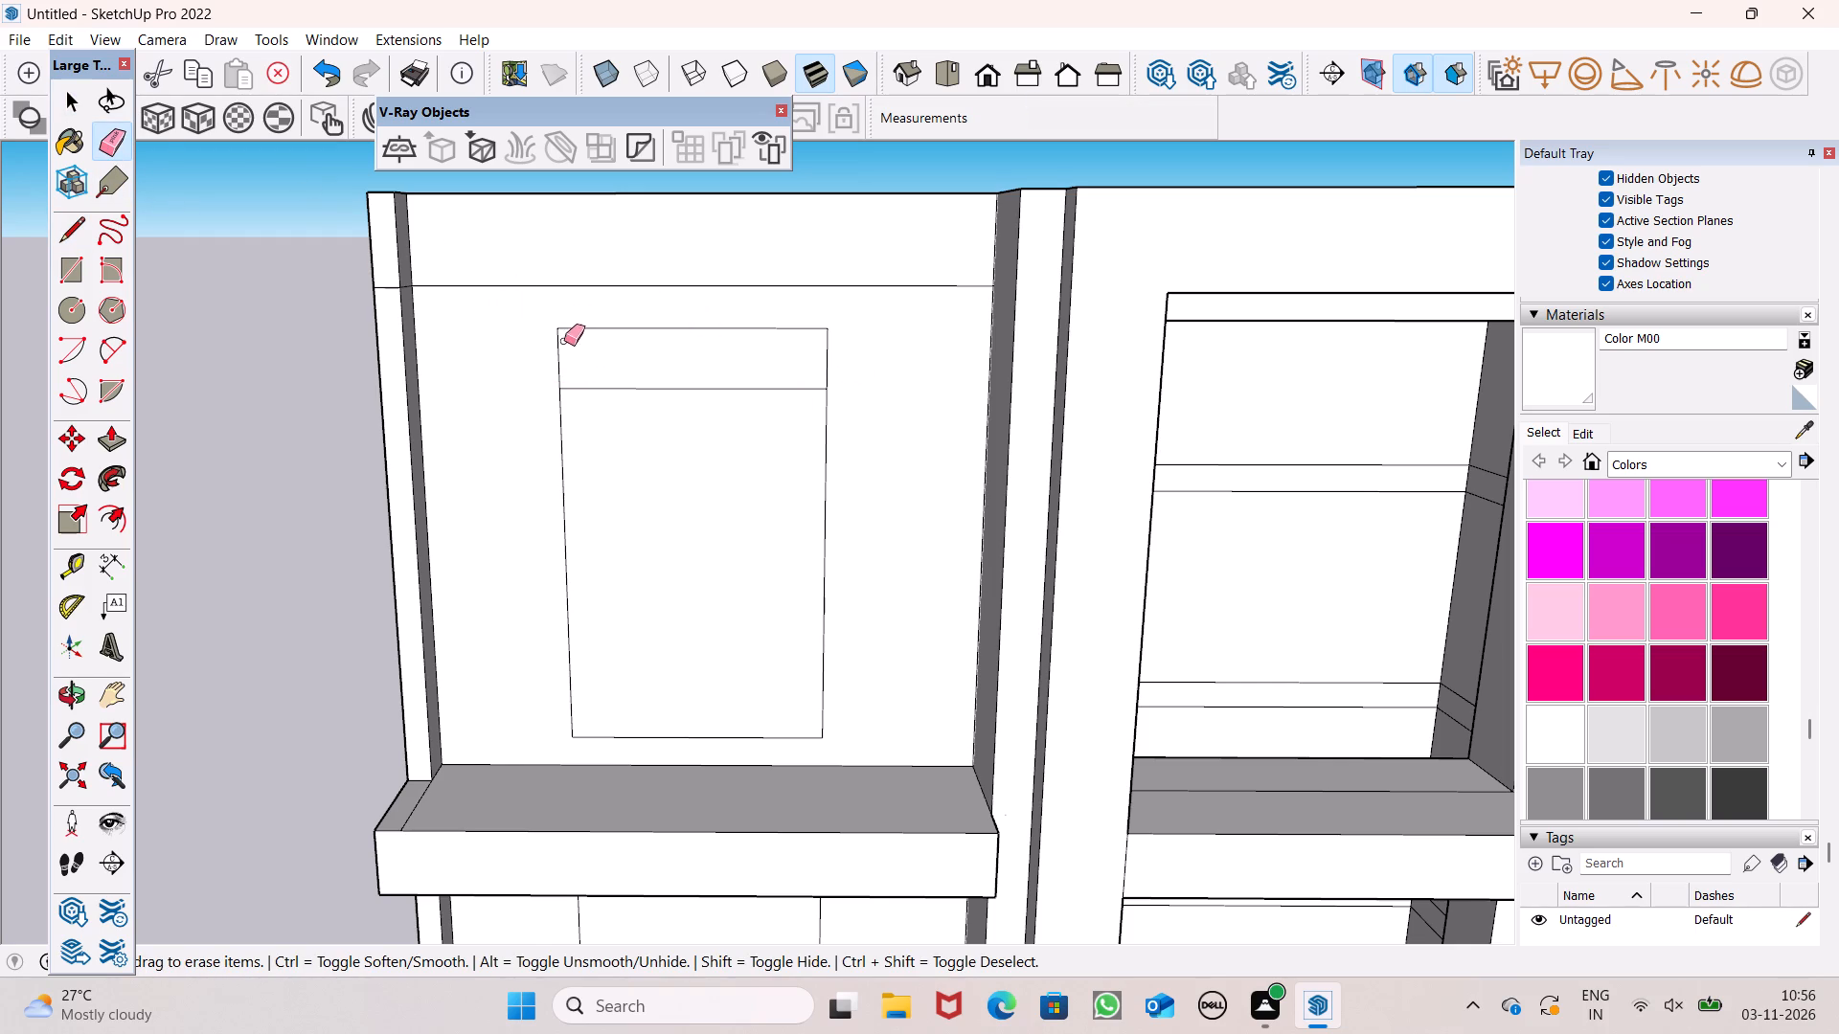
pyautogui.moveTo(564, 341); pyautogui.dragTo(556, 348)
pyautogui.moveTo(772, 345); pyautogui.dragTo(824, 362)
pyautogui.moveTo(830, 344); pyautogui.dragTo(812, 348)
pyautogui.press('space')
# Delete the left outer bay's window rectangles on the four levels below the top one.
pyautogui.scroll(-9, 515, 298)
pyautogui.scroll(-4, 635, 630)
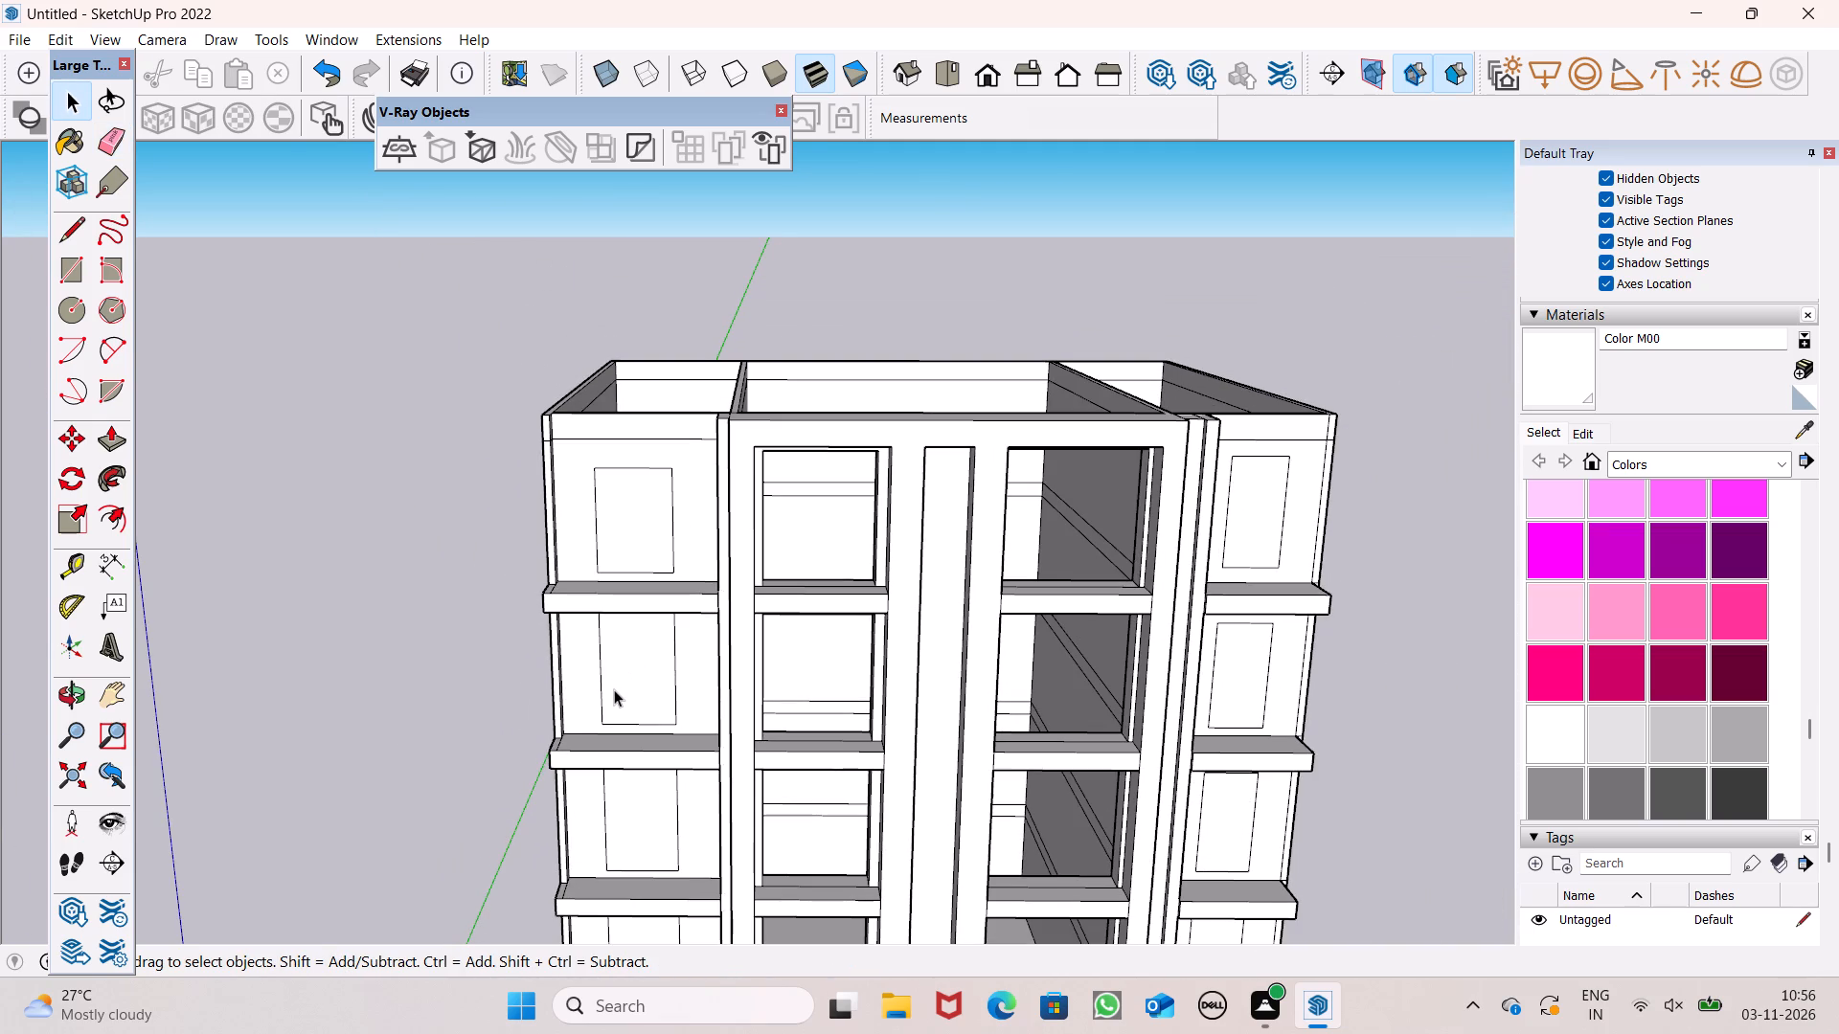
pyautogui.doubleClick(614, 687)
pyautogui.press('Delete')
pyautogui.scroll(-6, 661, 585)
pyautogui.scroll(2, 625, 790)
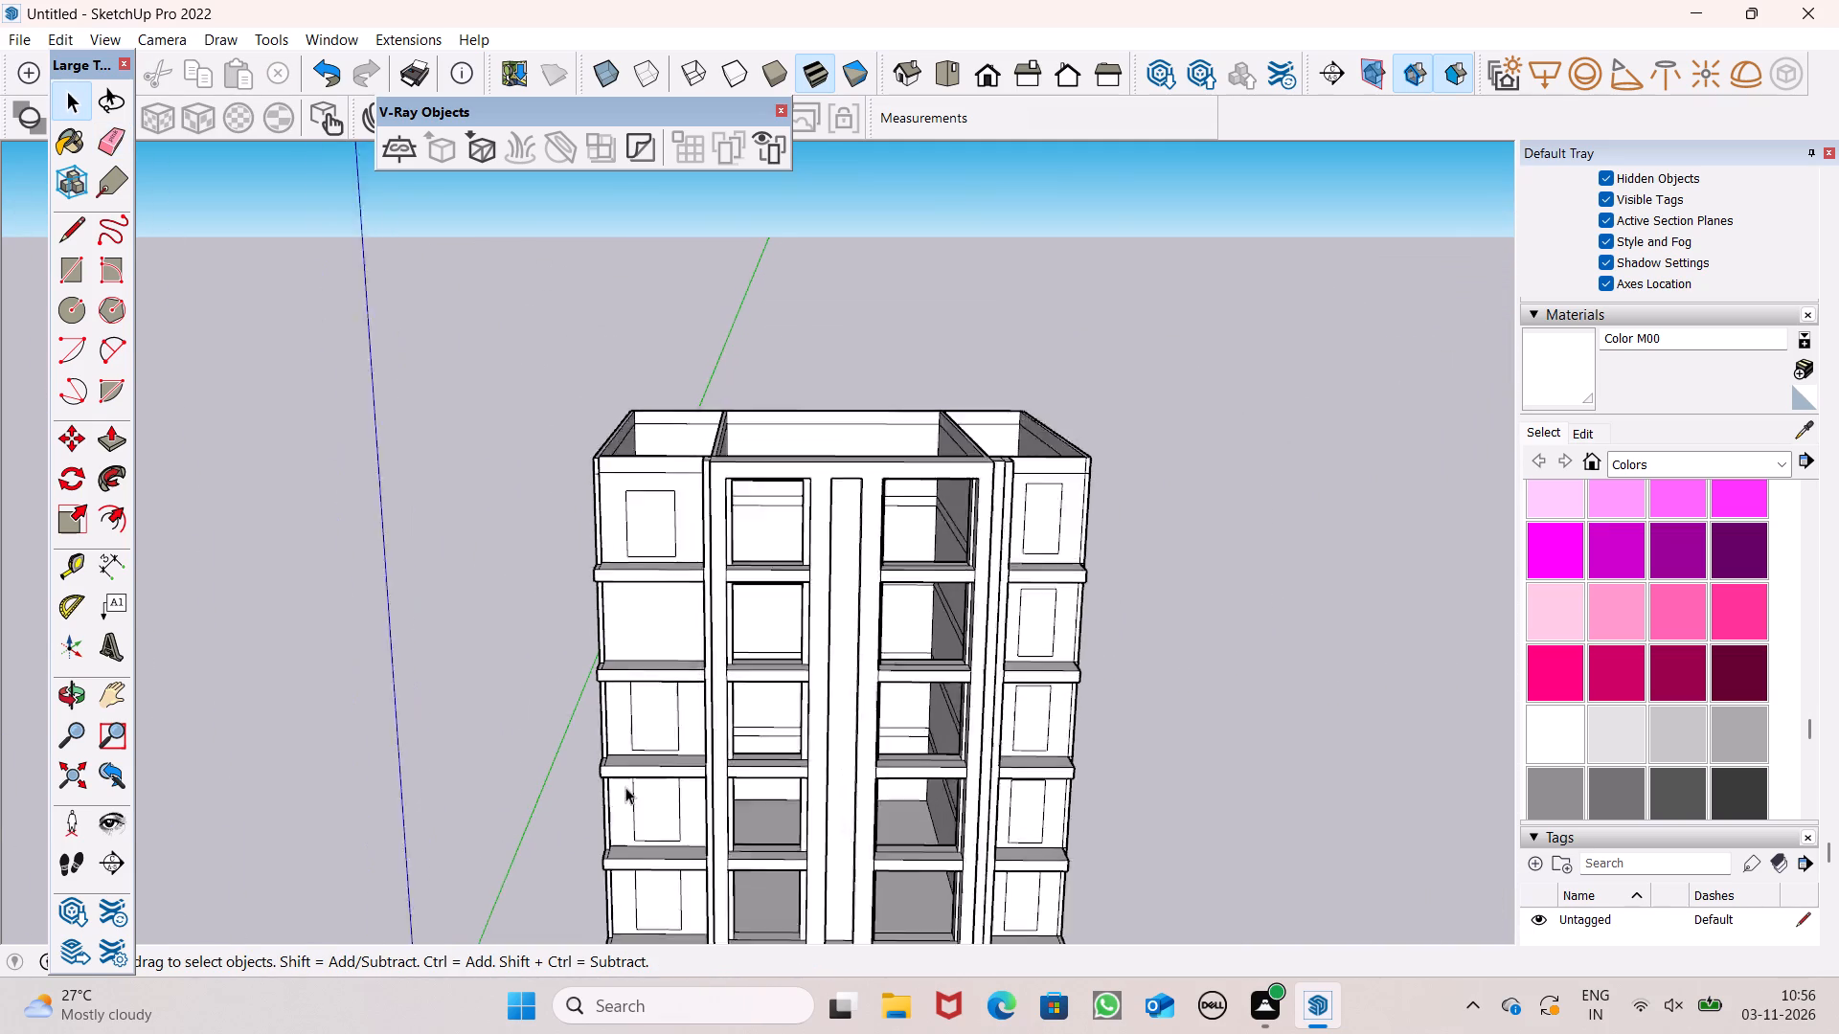
pyautogui.scroll(2, 625, 787)
pyautogui.doubleClick(679, 714)
pyautogui.press('Delete')
pyautogui.scroll(-7, 720, 521)
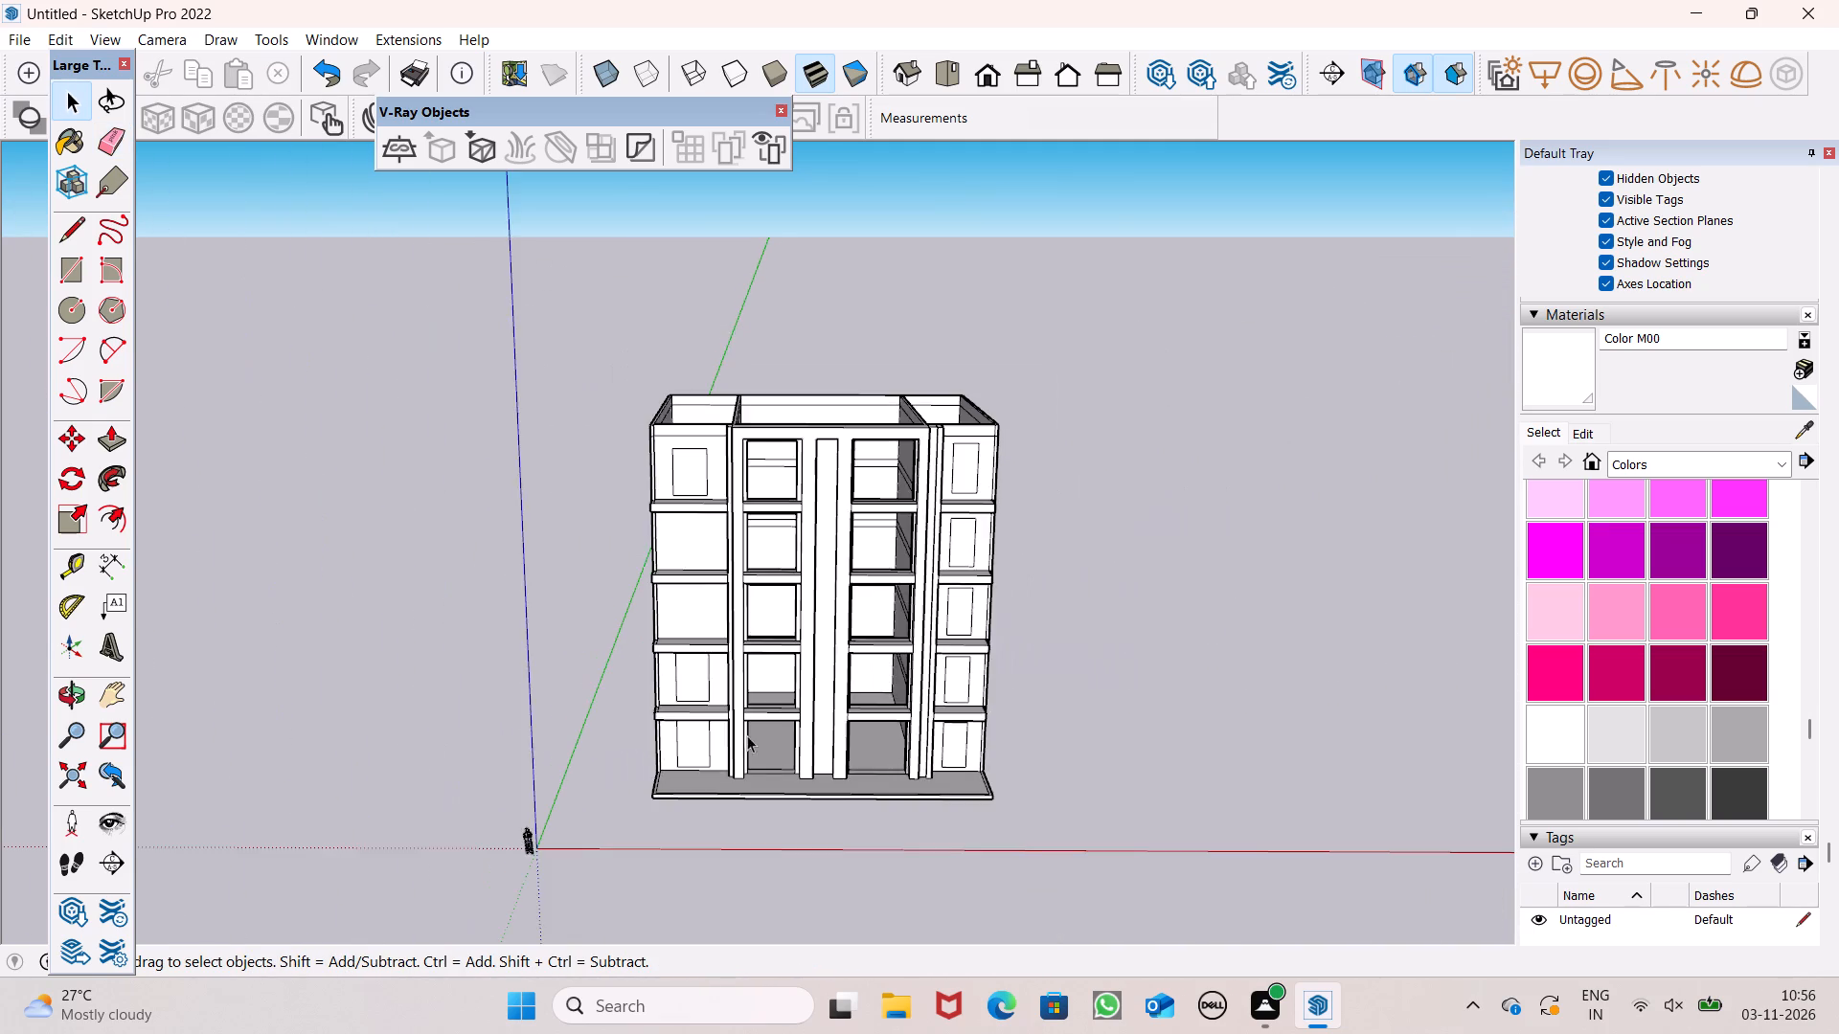
pyautogui.scroll(6, 747, 758)
pyautogui.doubleClick(673, 633)
pyautogui.press('Delete')
pyautogui.doubleClick(672, 735)
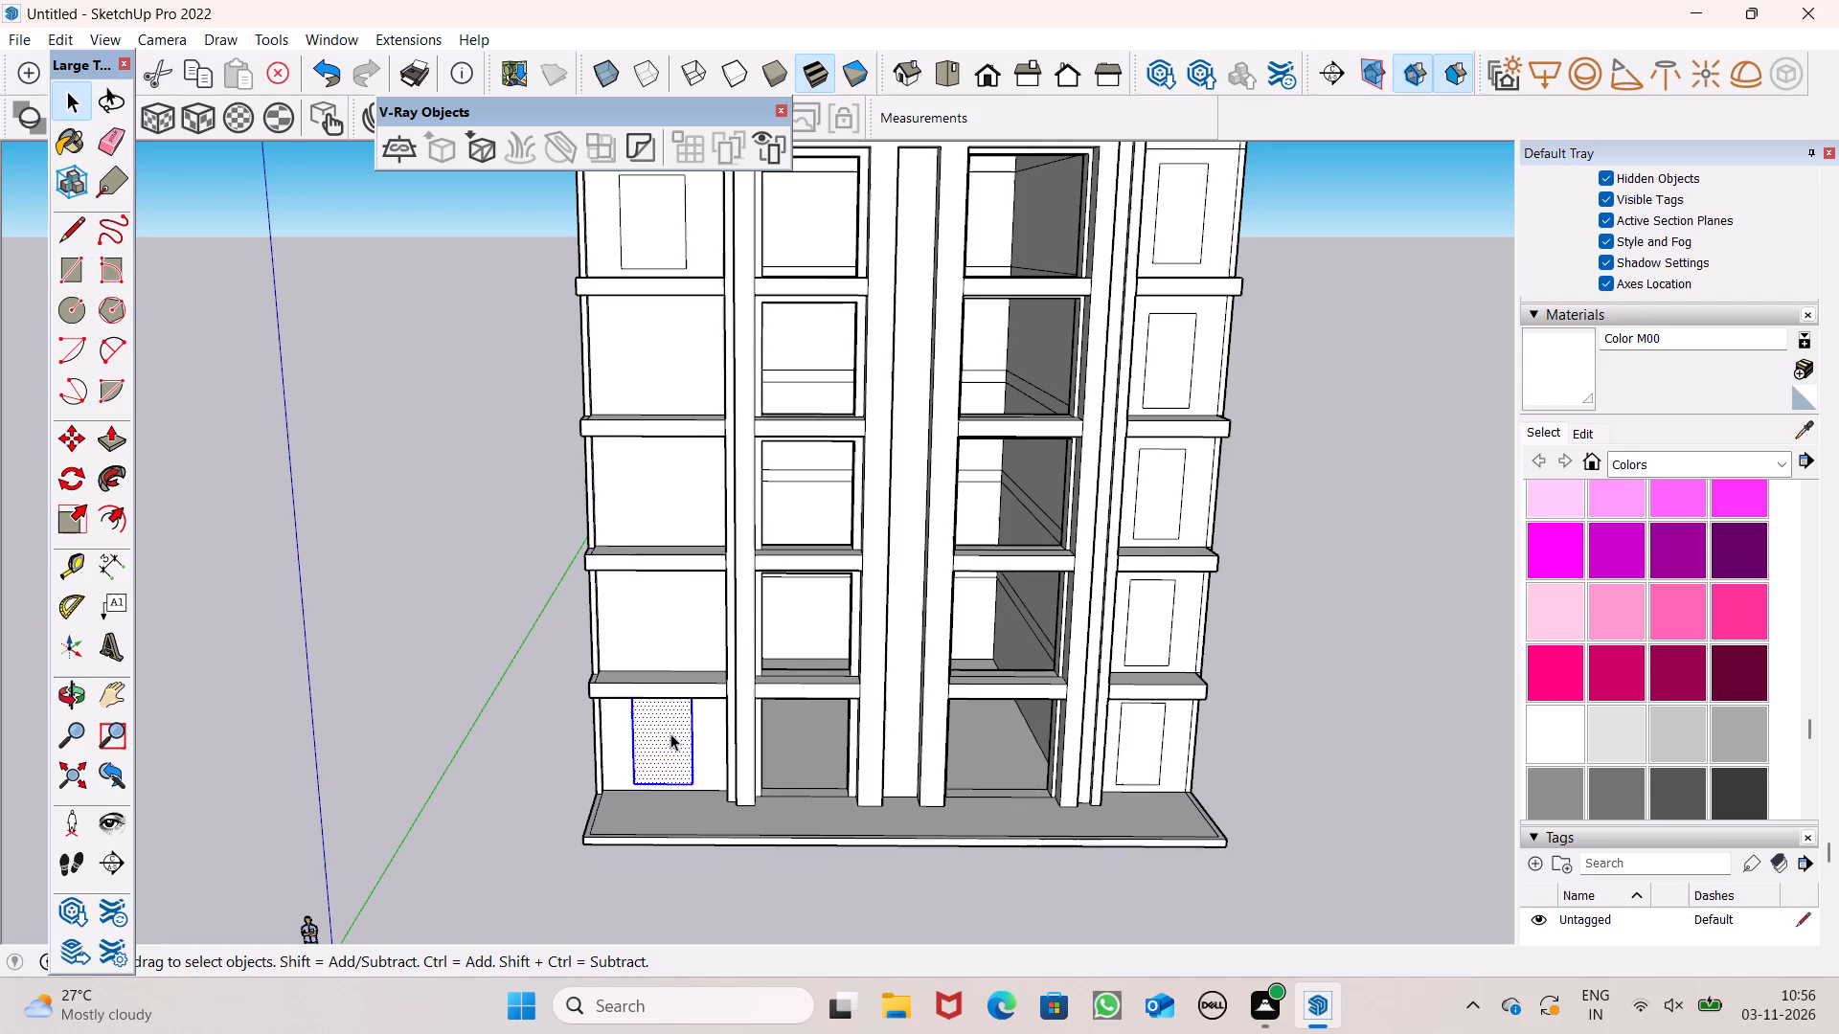
pyautogui.press('Delete')
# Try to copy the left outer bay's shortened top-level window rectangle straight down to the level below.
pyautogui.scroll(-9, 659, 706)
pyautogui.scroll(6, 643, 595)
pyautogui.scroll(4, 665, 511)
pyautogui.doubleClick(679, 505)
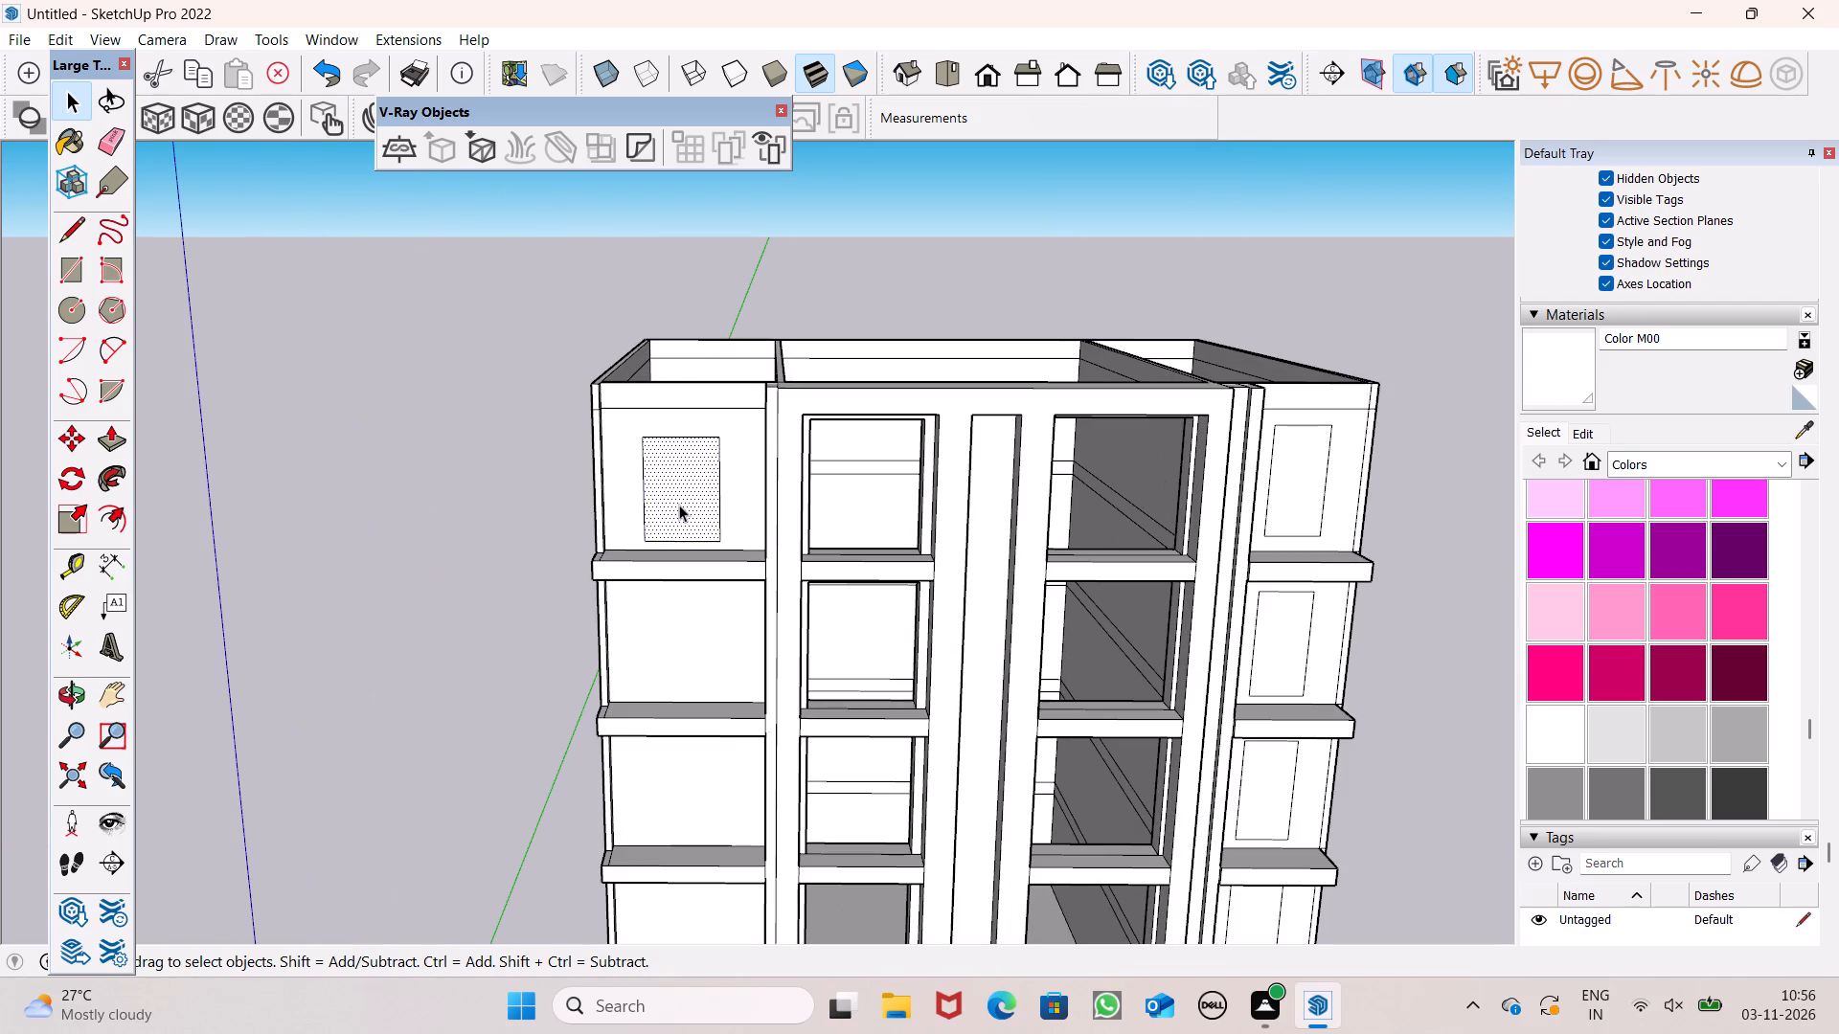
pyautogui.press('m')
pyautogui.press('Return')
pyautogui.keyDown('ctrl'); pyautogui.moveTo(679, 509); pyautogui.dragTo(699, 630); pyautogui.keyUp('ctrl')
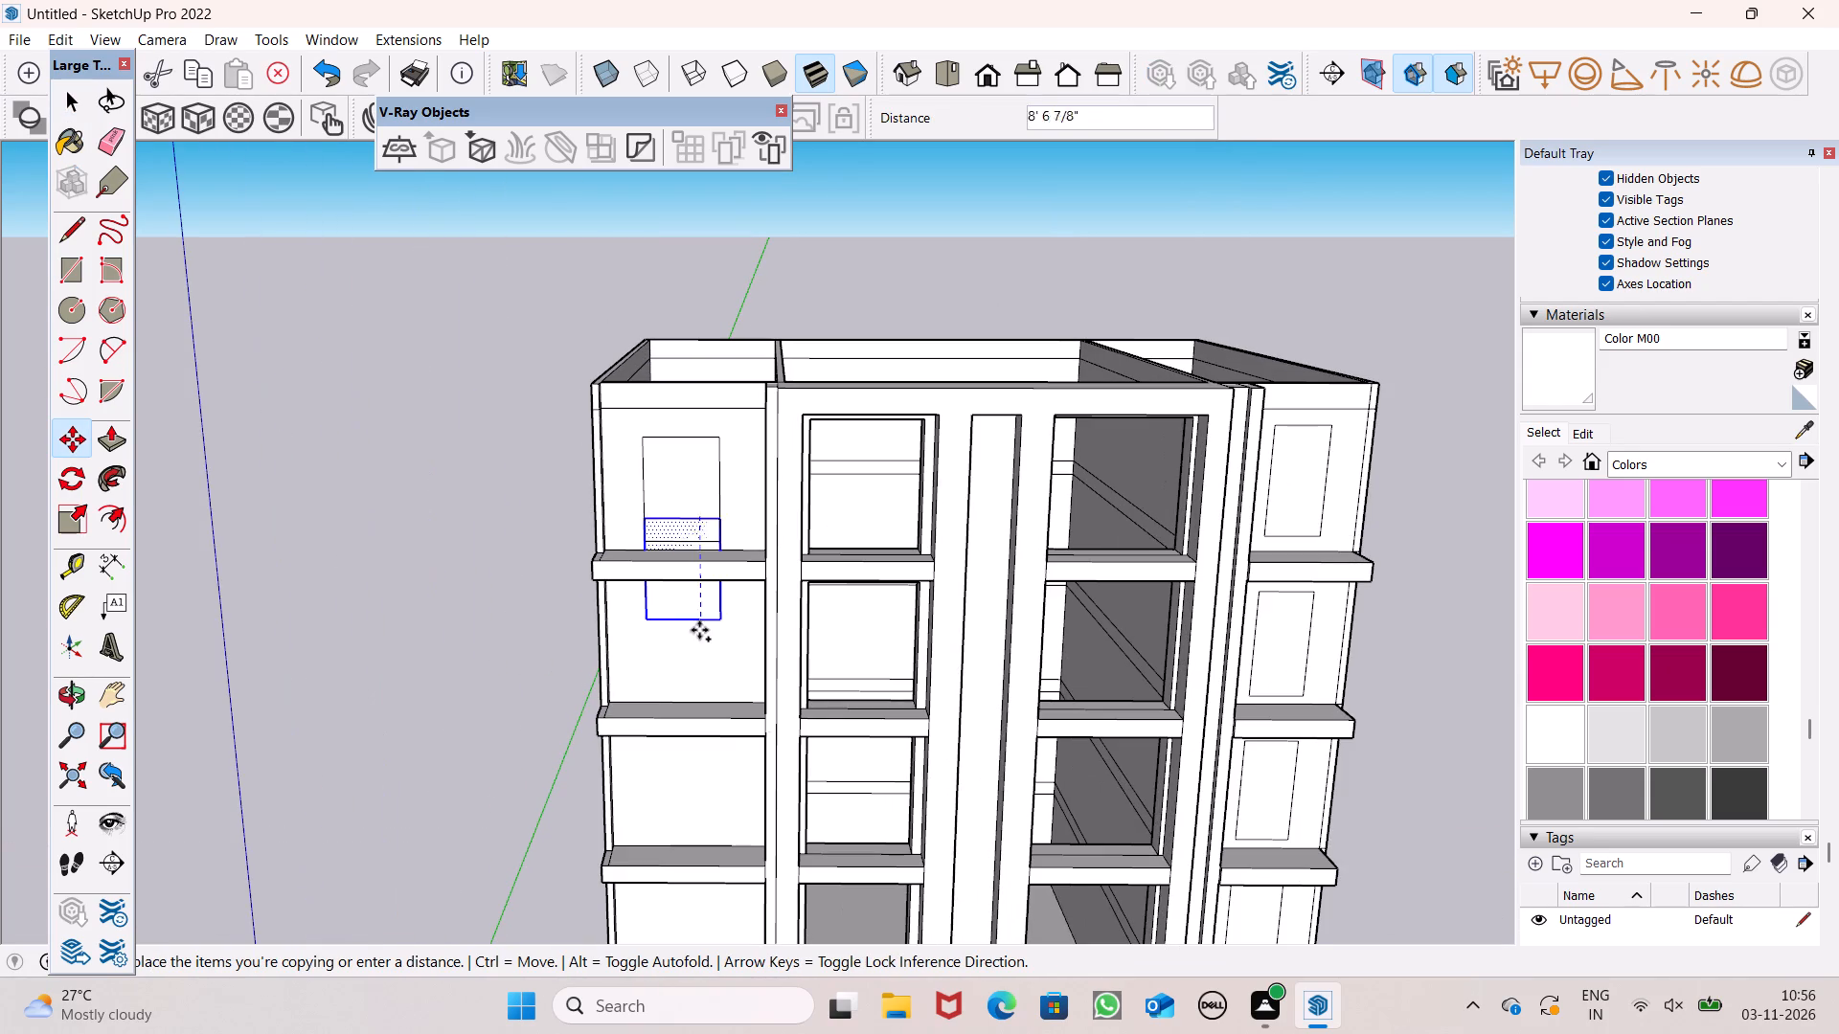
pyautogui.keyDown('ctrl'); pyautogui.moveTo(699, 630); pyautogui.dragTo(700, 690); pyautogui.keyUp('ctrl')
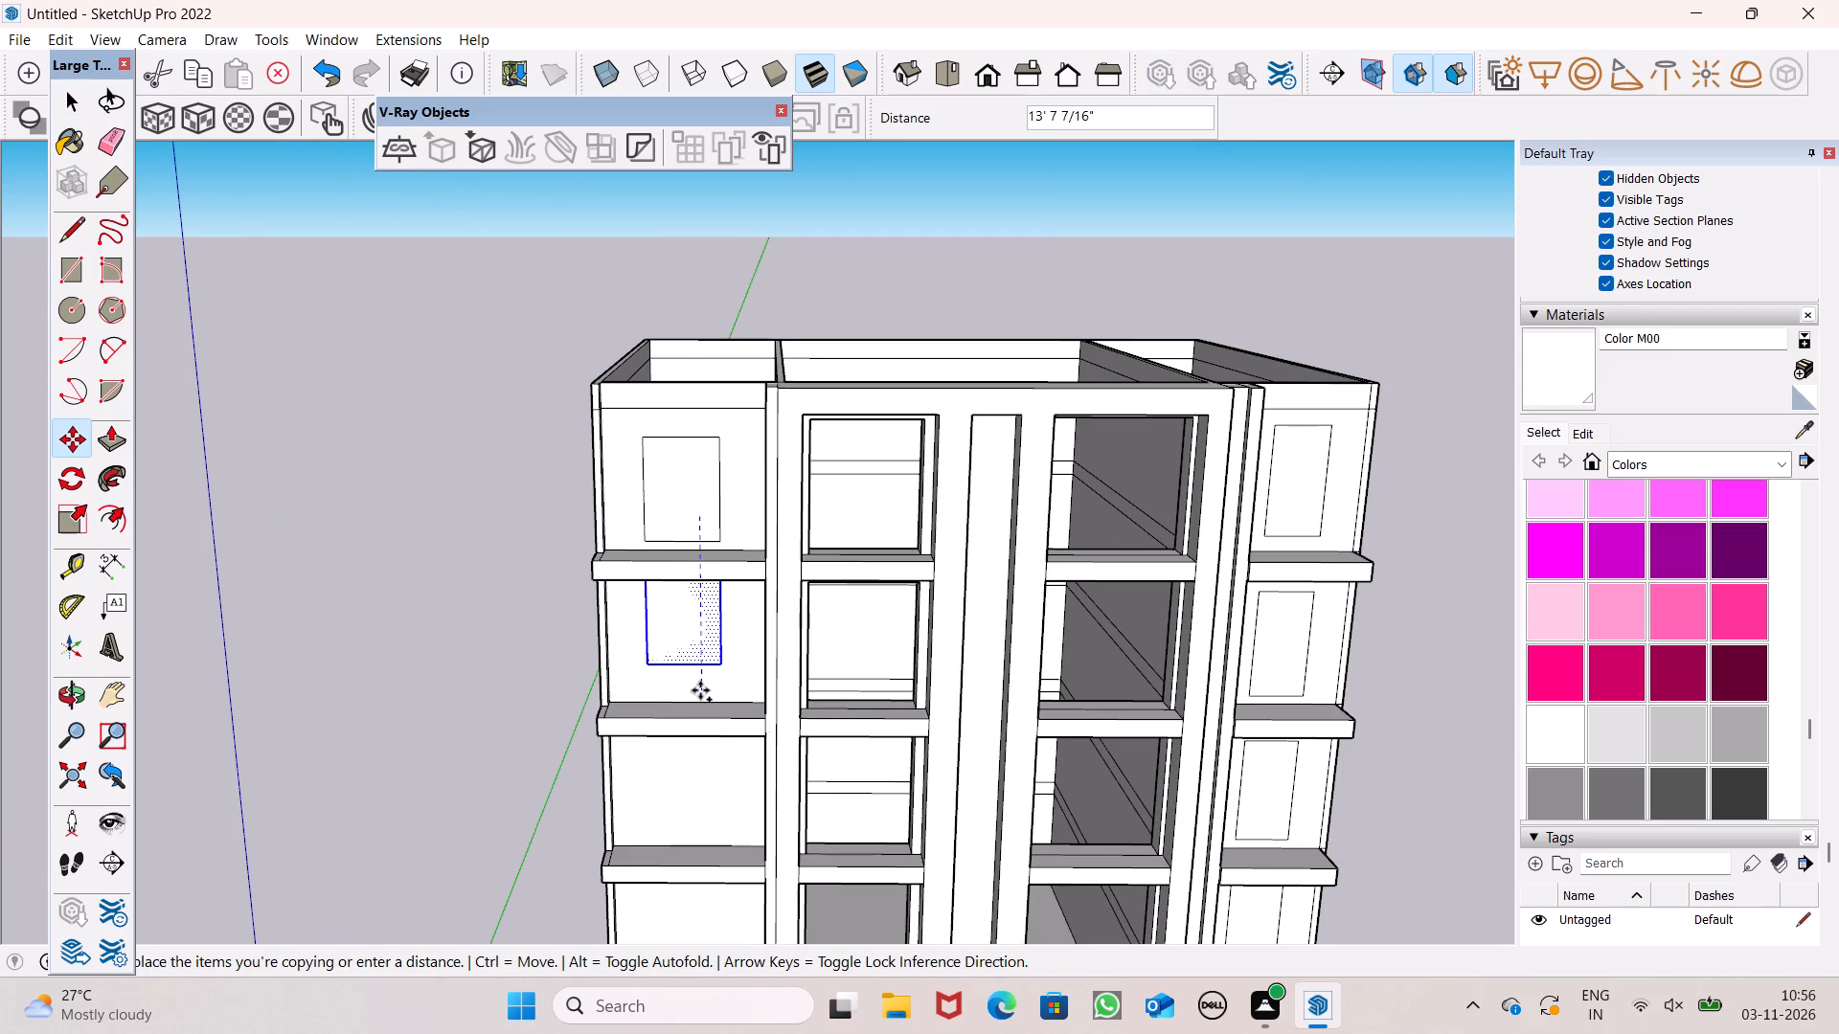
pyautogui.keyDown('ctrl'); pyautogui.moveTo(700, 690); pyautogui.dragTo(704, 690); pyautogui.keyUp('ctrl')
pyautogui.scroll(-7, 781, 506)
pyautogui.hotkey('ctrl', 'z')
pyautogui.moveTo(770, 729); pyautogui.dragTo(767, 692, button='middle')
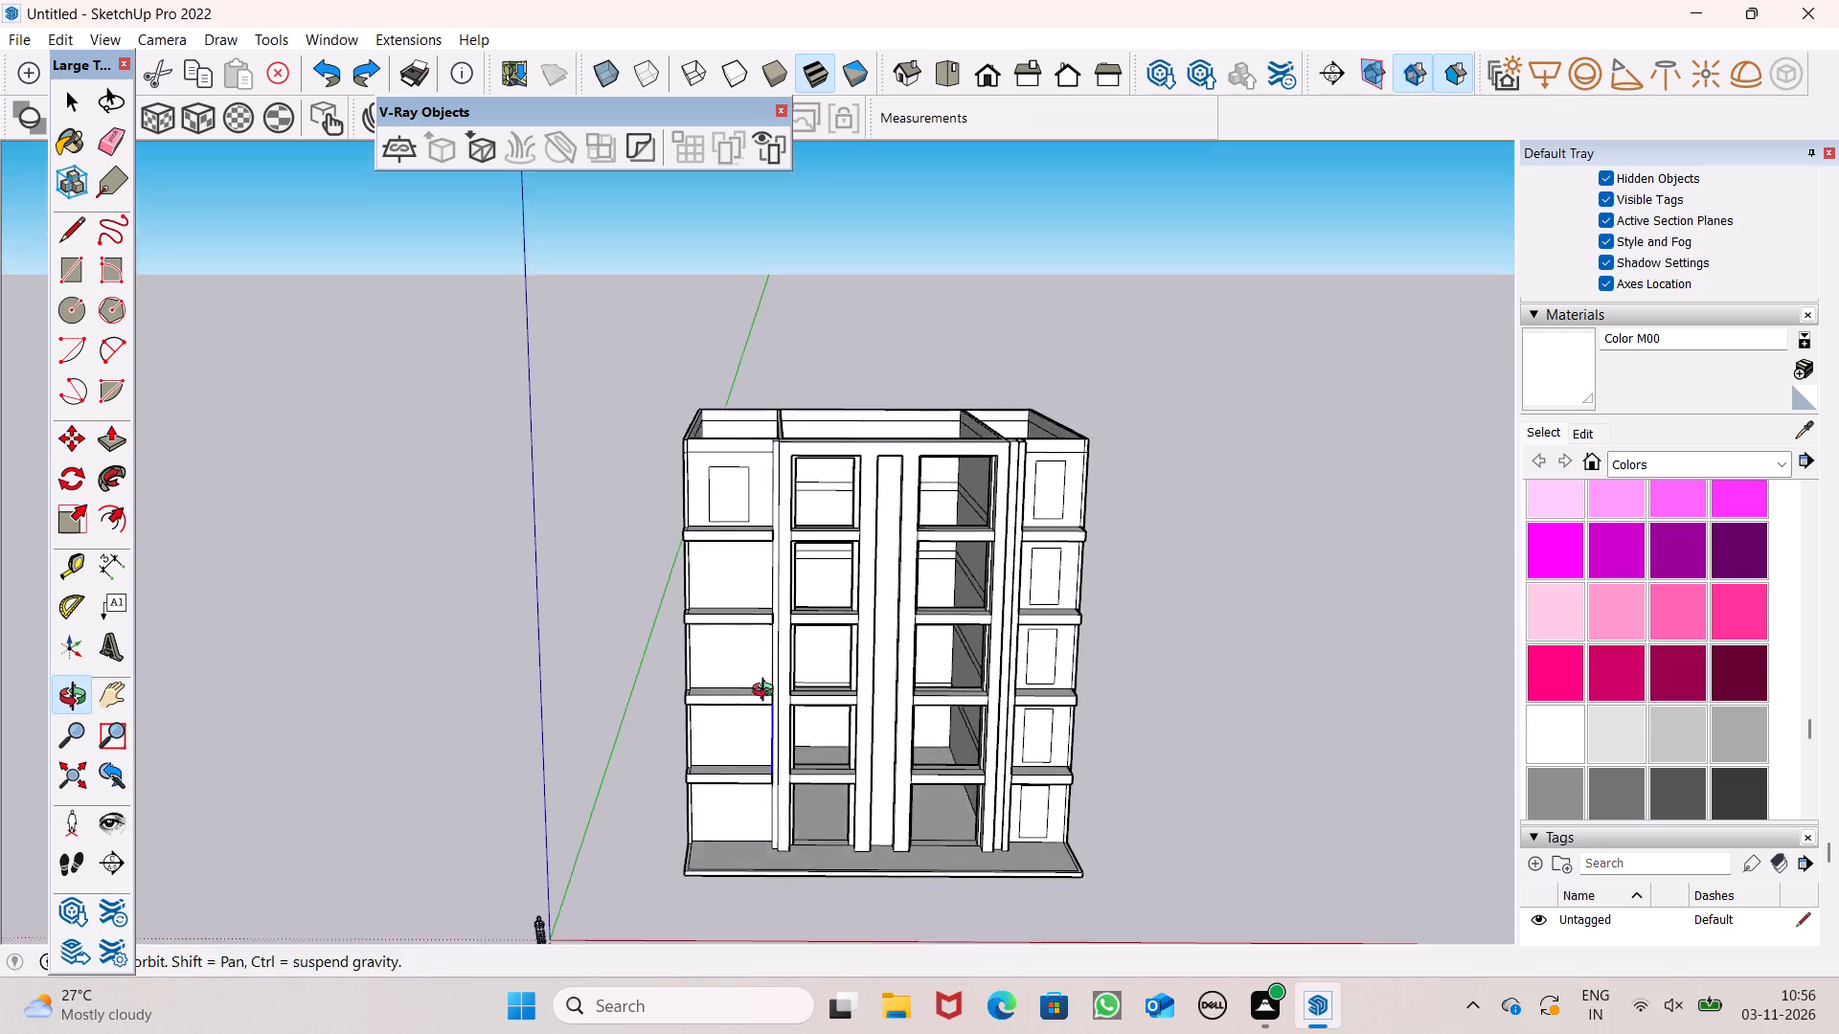
# Copy the left outer bay's top-level window rectangle about 16' 2" straight down to the level below, and lower the copy about 1' 4".
pyautogui.moveTo(767, 692); pyautogui.dragTo(765, 641, button='middle')
pyautogui.scroll(7, 761, 629)
pyautogui.press('space')
pyautogui.doubleClick(694, 382)
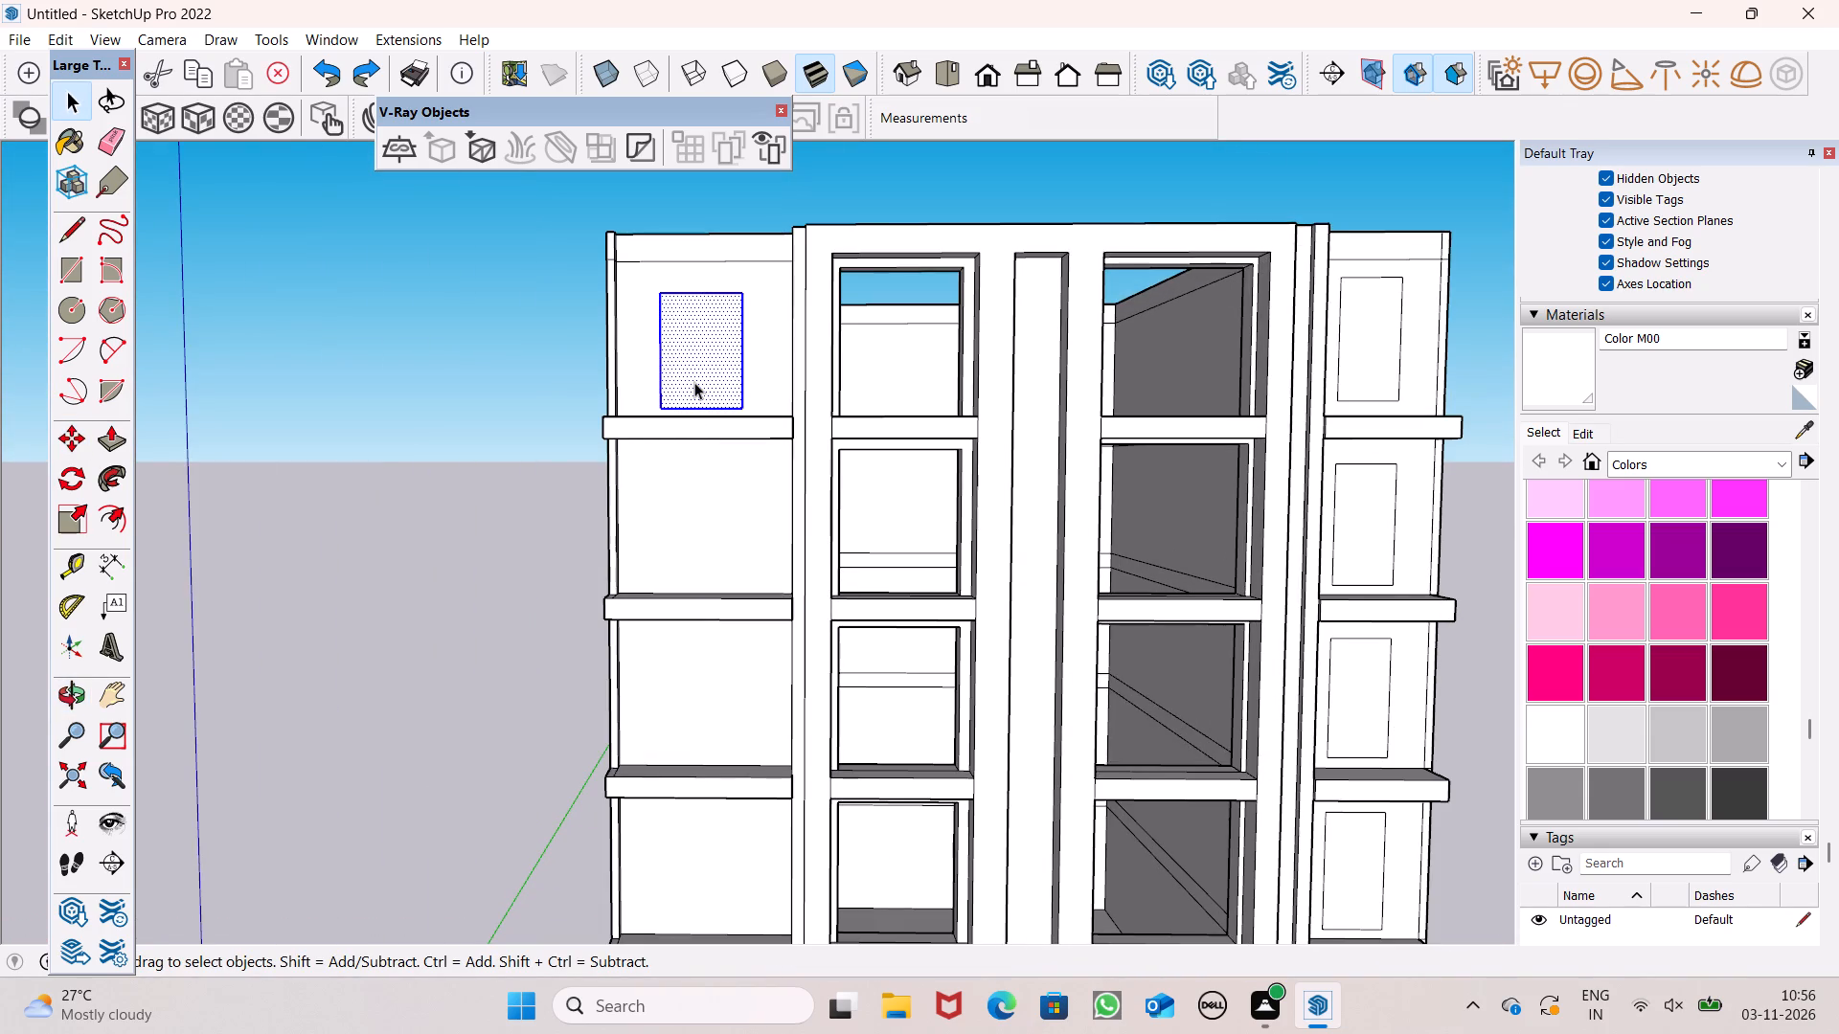
pyautogui.press('m')
pyautogui.press('Return')
pyautogui.moveTo(707, 658); pyautogui.dragTo(712, 619, button='middle')
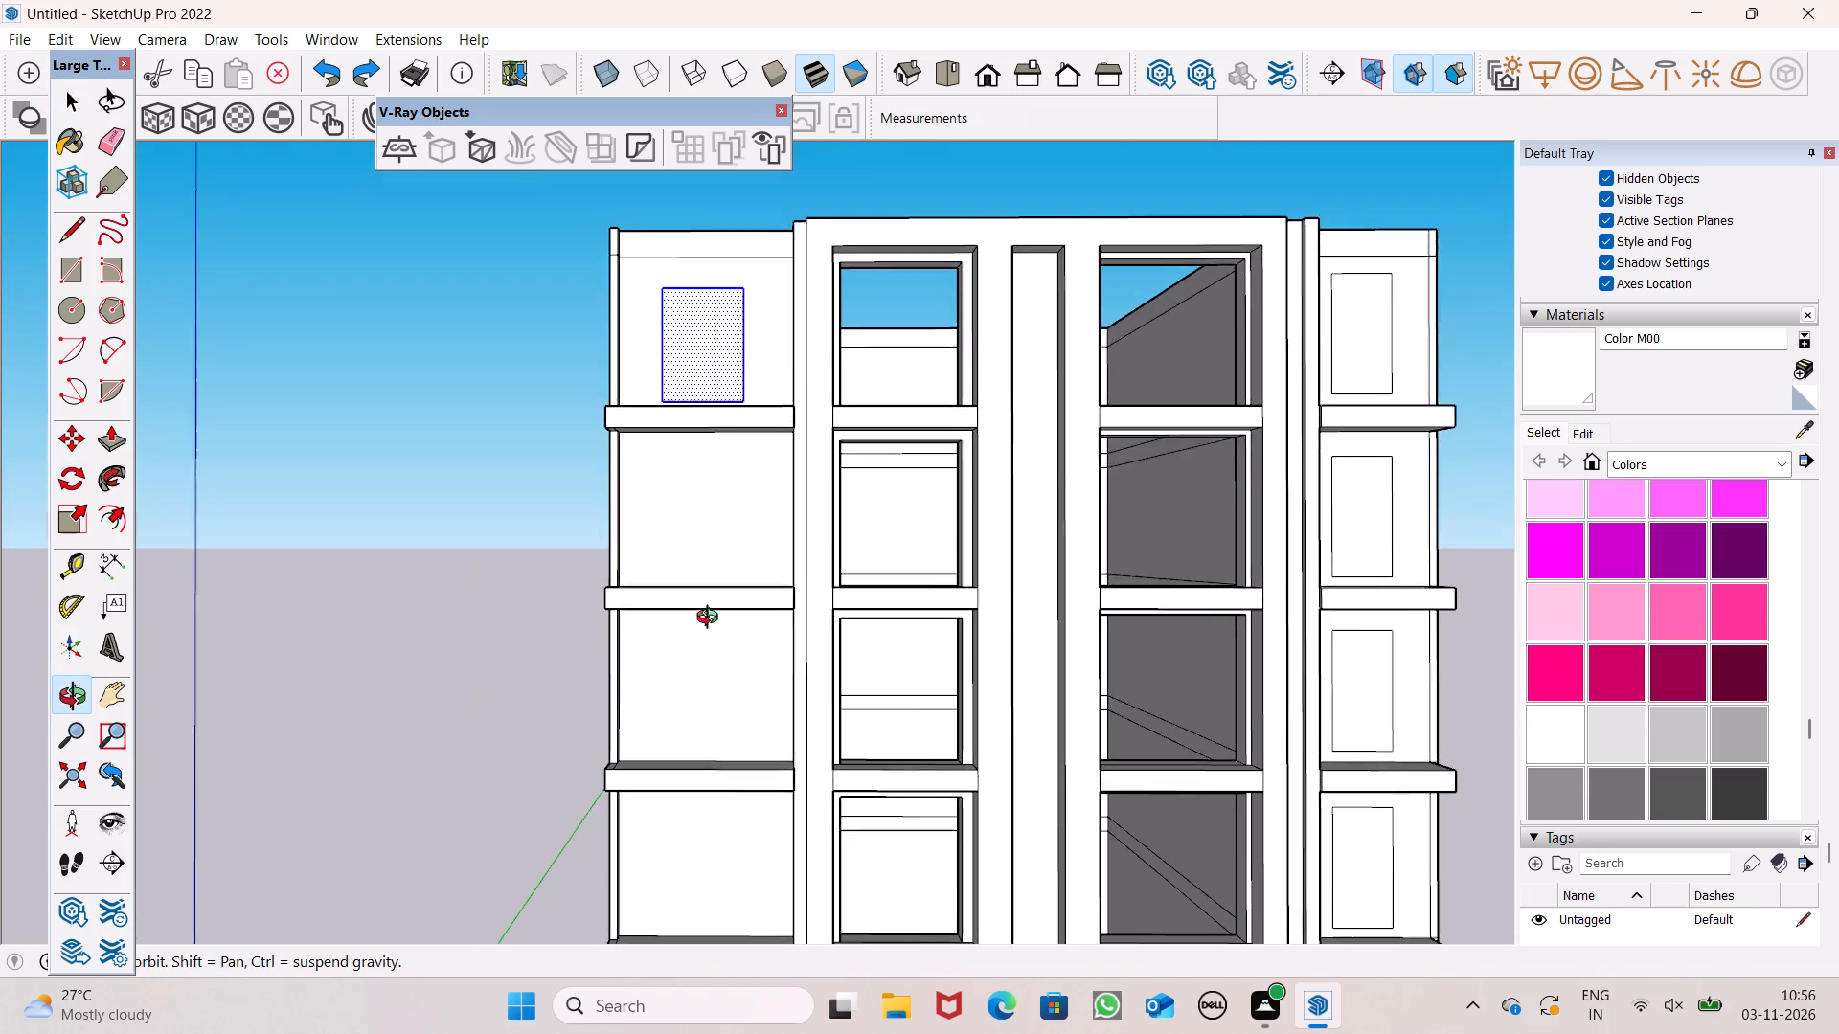
pyautogui.moveTo(712, 619); pyautogui.dragTo(716, 612, button='middle')
pyautogui.keyDown('ctrl'); pyautogui.moveTo(710, 376); pyautogui.dragTo(724, 552); pyautogui.keyUp('ctrl')
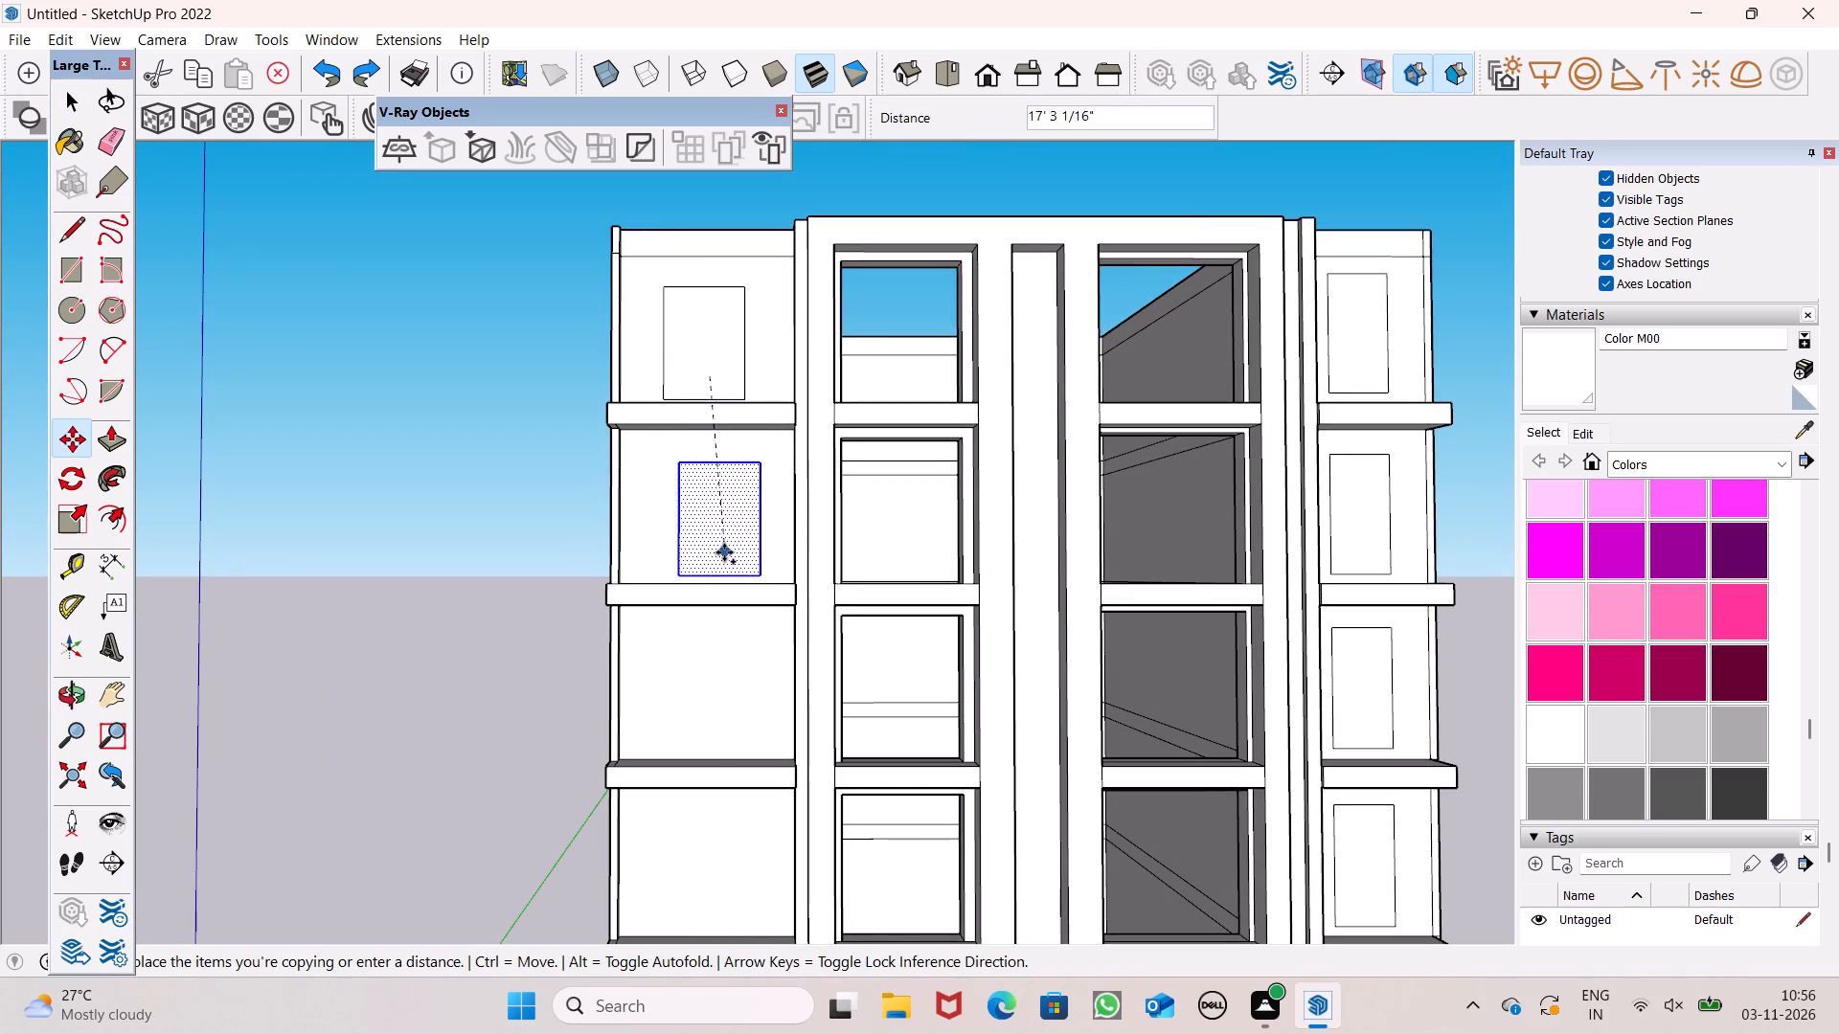
pyautogui.keyDown('ctrl'); pyautogui.moveTo(724, 552); pyautogui.dragTo(705, 542); pyautogui.keyUp('ctrl')
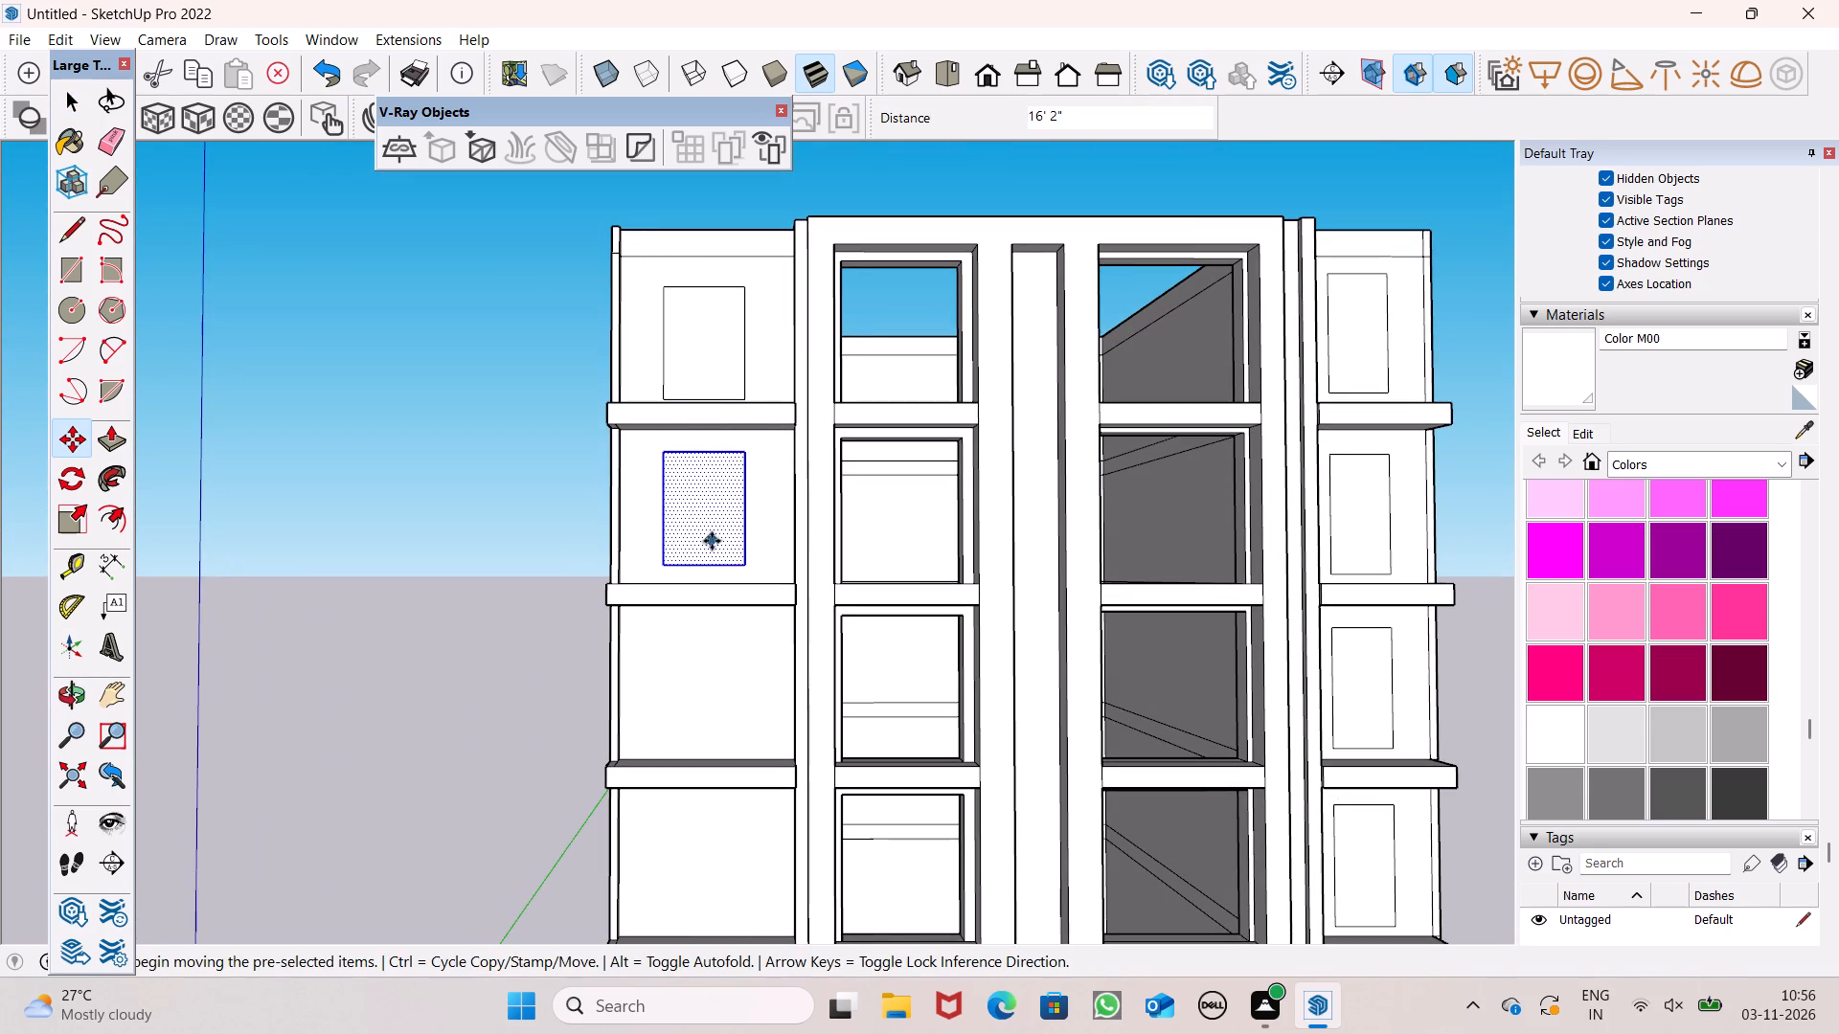
pyautogui.moveTo(712, 541); pyautogui.dragTo(709, 554)
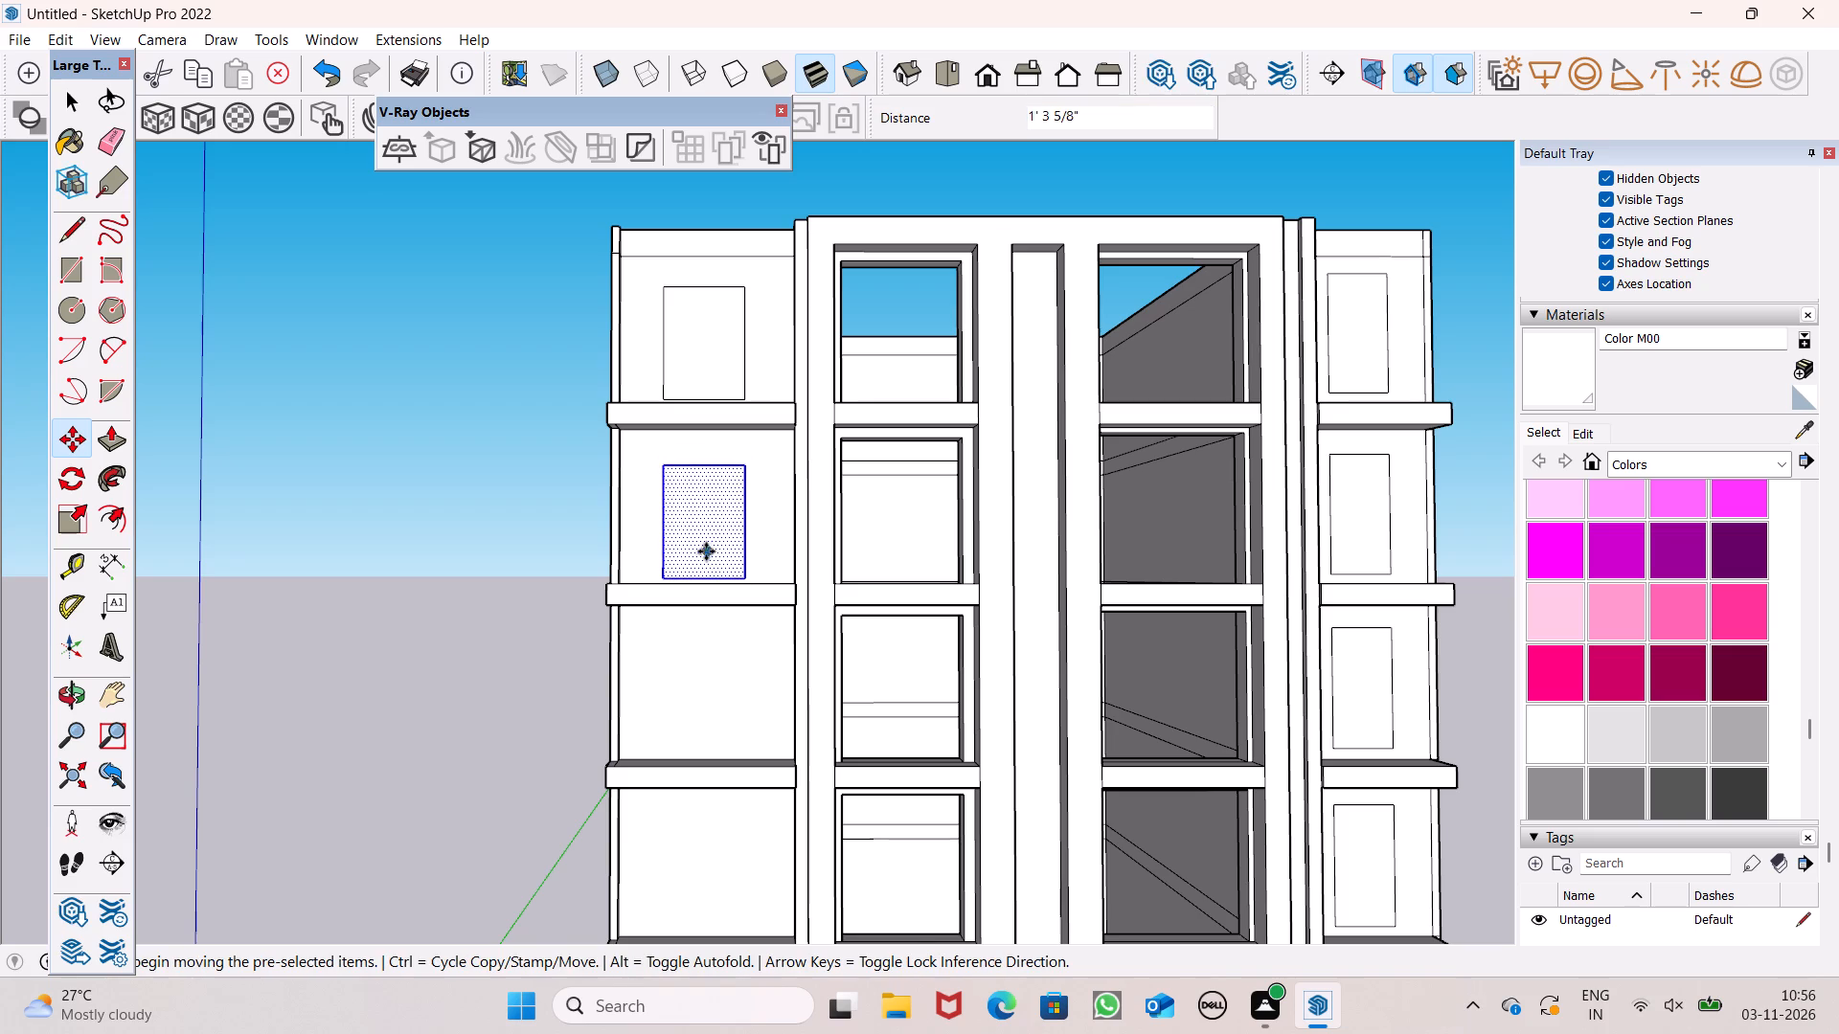
# Copy the left outer bay's window rectangle straight down, level by level, onto the three lowest levels.
pyautogui.keyDown('ctrl'); pyautogui.moveTo(704, 541); pyautogui.dragTo(708, 710); pyautogui.keyUp('ctrl')
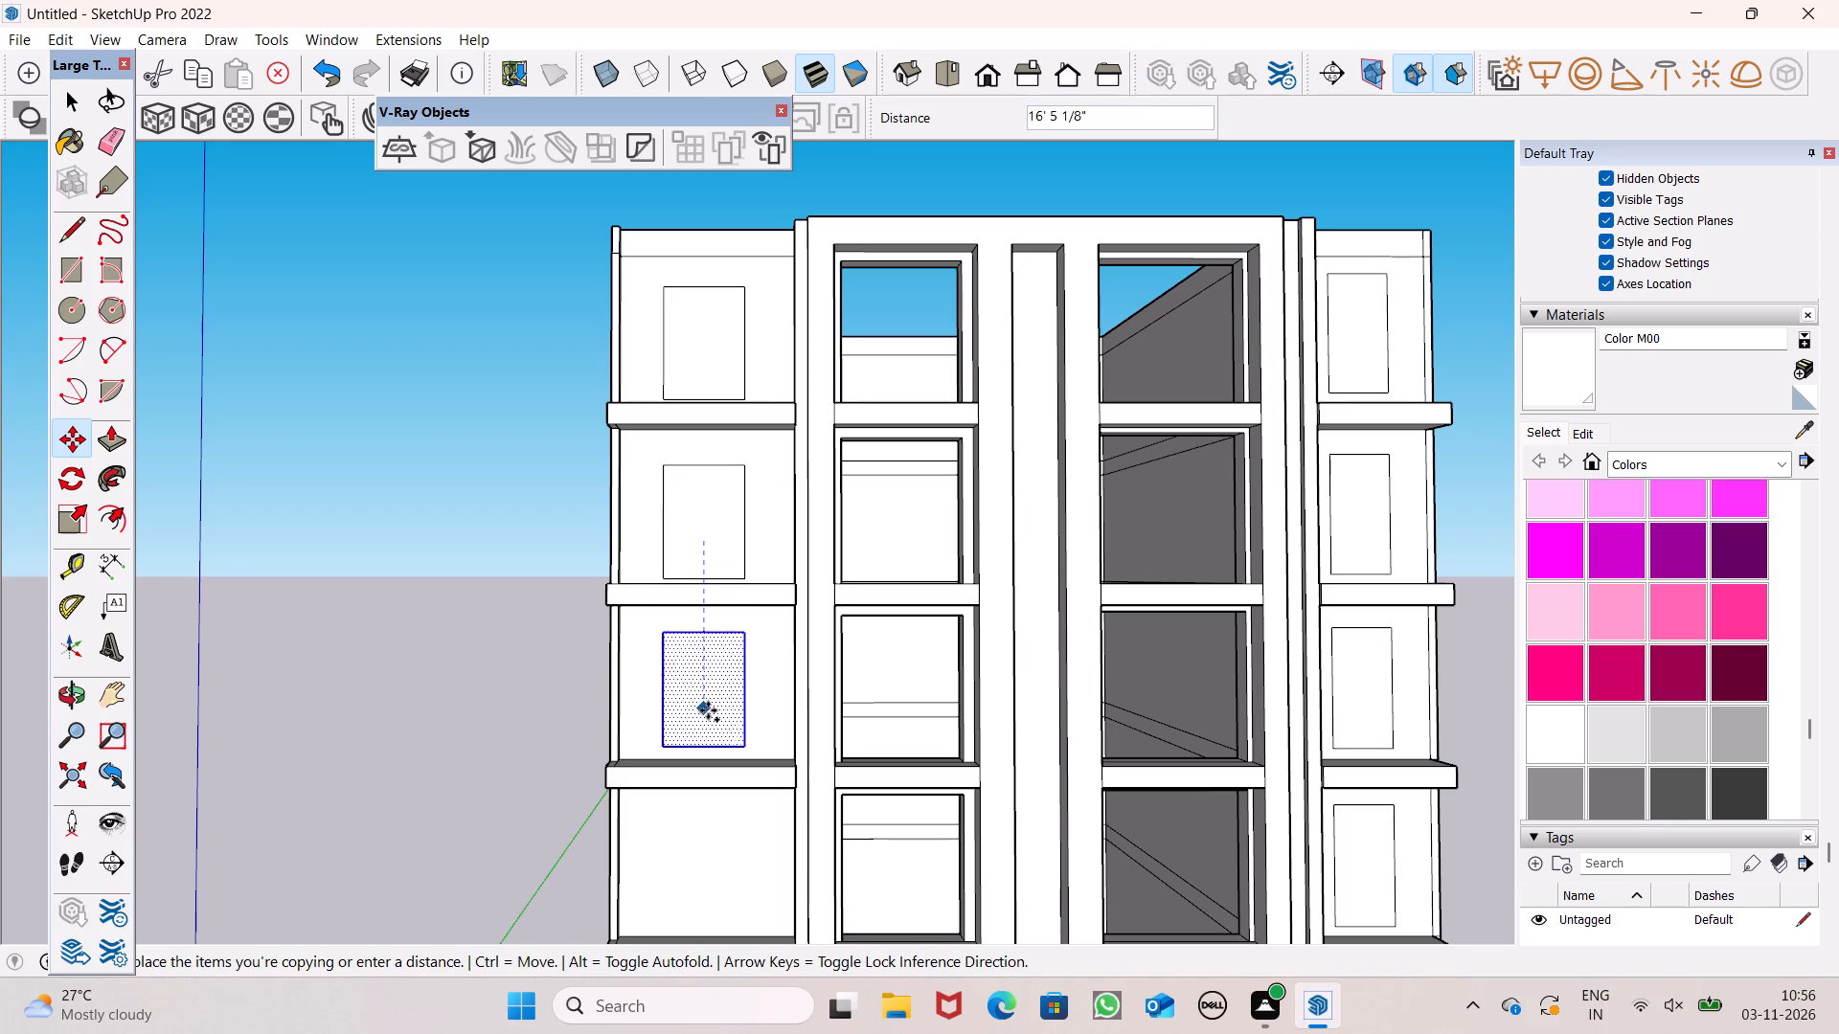
pyautogui.keyDown('ctrl'); pyautogui.moveTo(708, 710); pyautogui.dragTo(706, 714); pyautogui.keyUp('ctrl')
pyautogui.scroll(-7, 798, 435)
pyautogui.scroll(2, 713, 729)
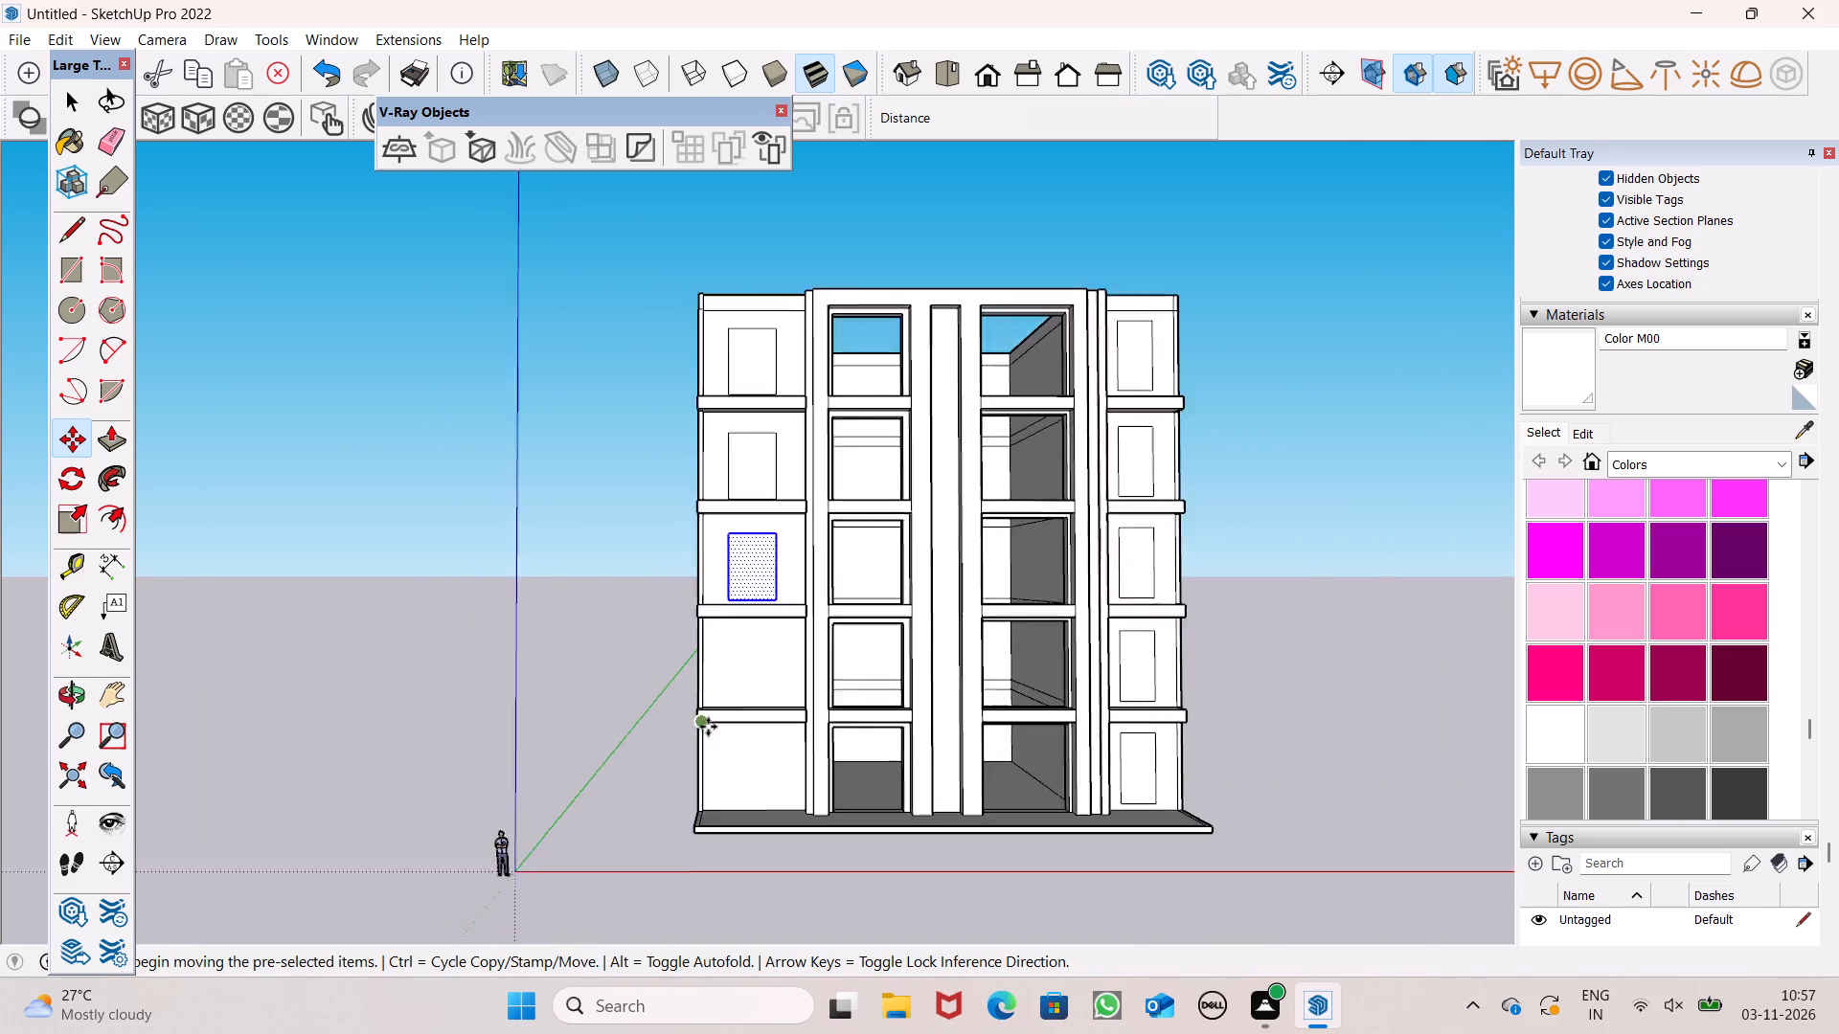
pyautogui.scroll(5, 708, 727)
pyautogui.moveTo(787, 461); pyautogui.dragTo(806, 621)
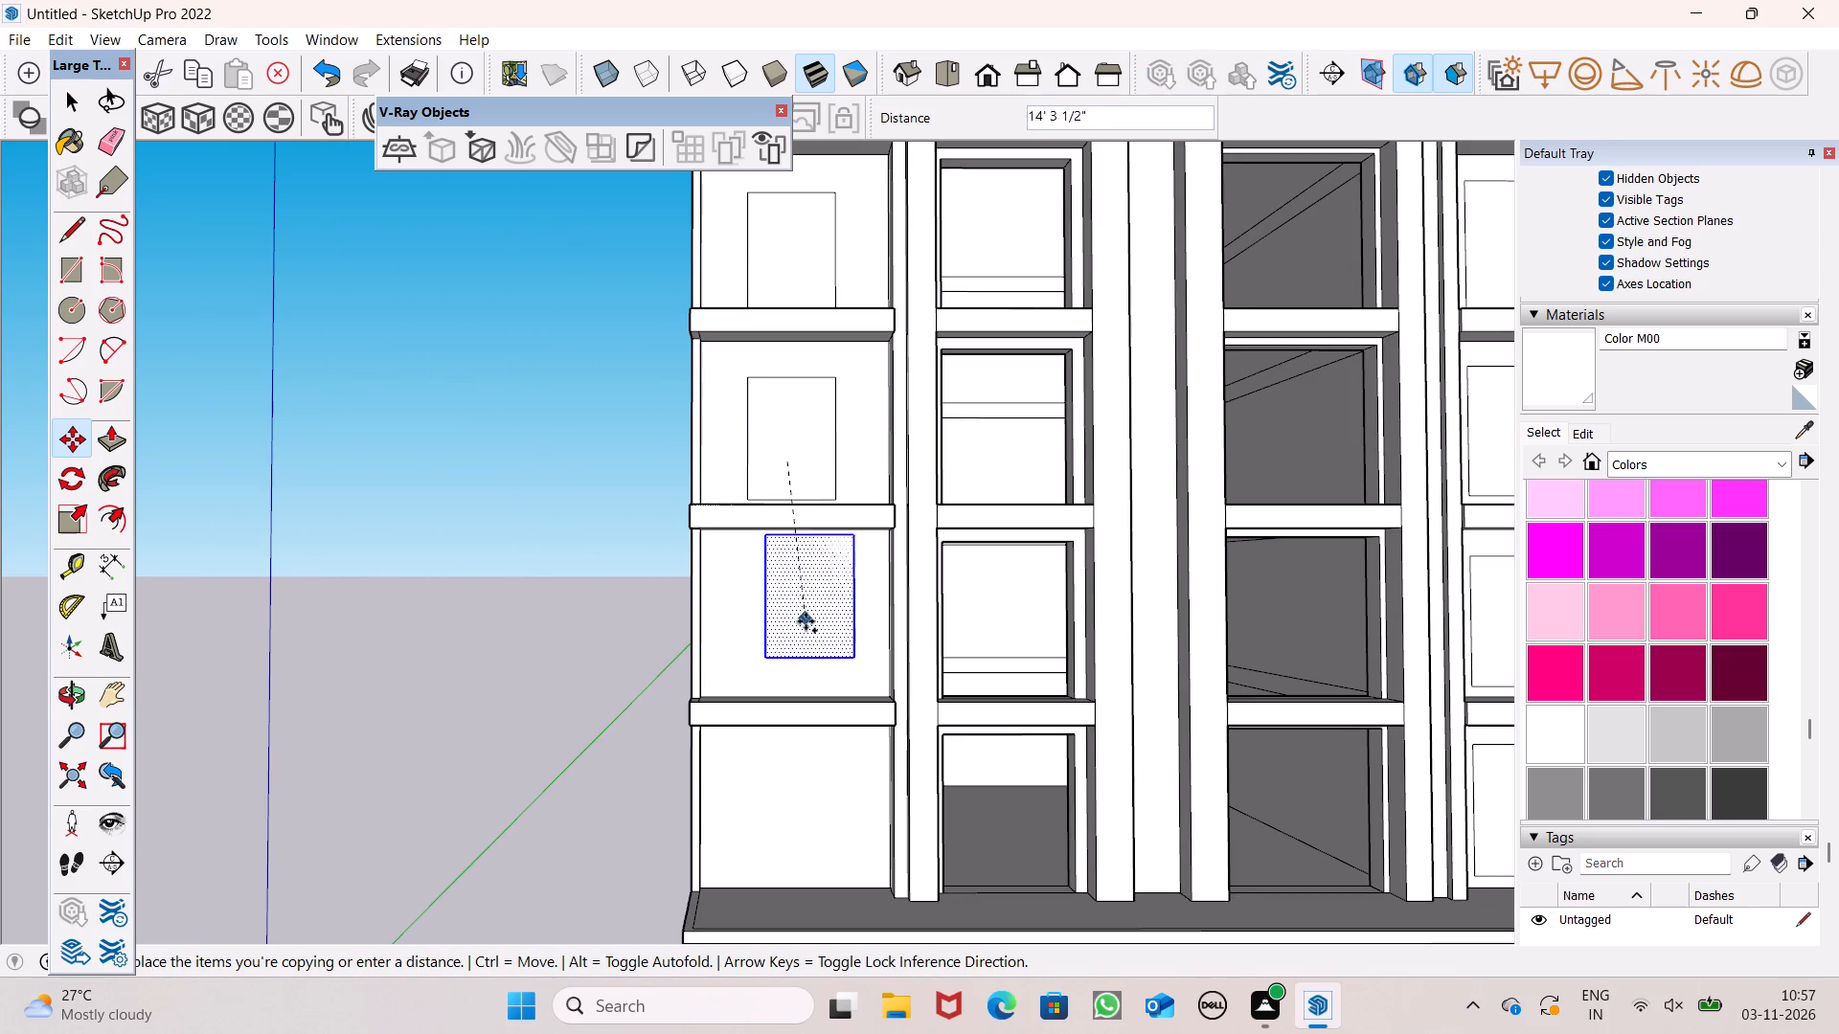
pyautogui.moveTo(806, 621); pyautogui.dragTo(801, 648)
pyautogui.scroll(-4, 853, 453)
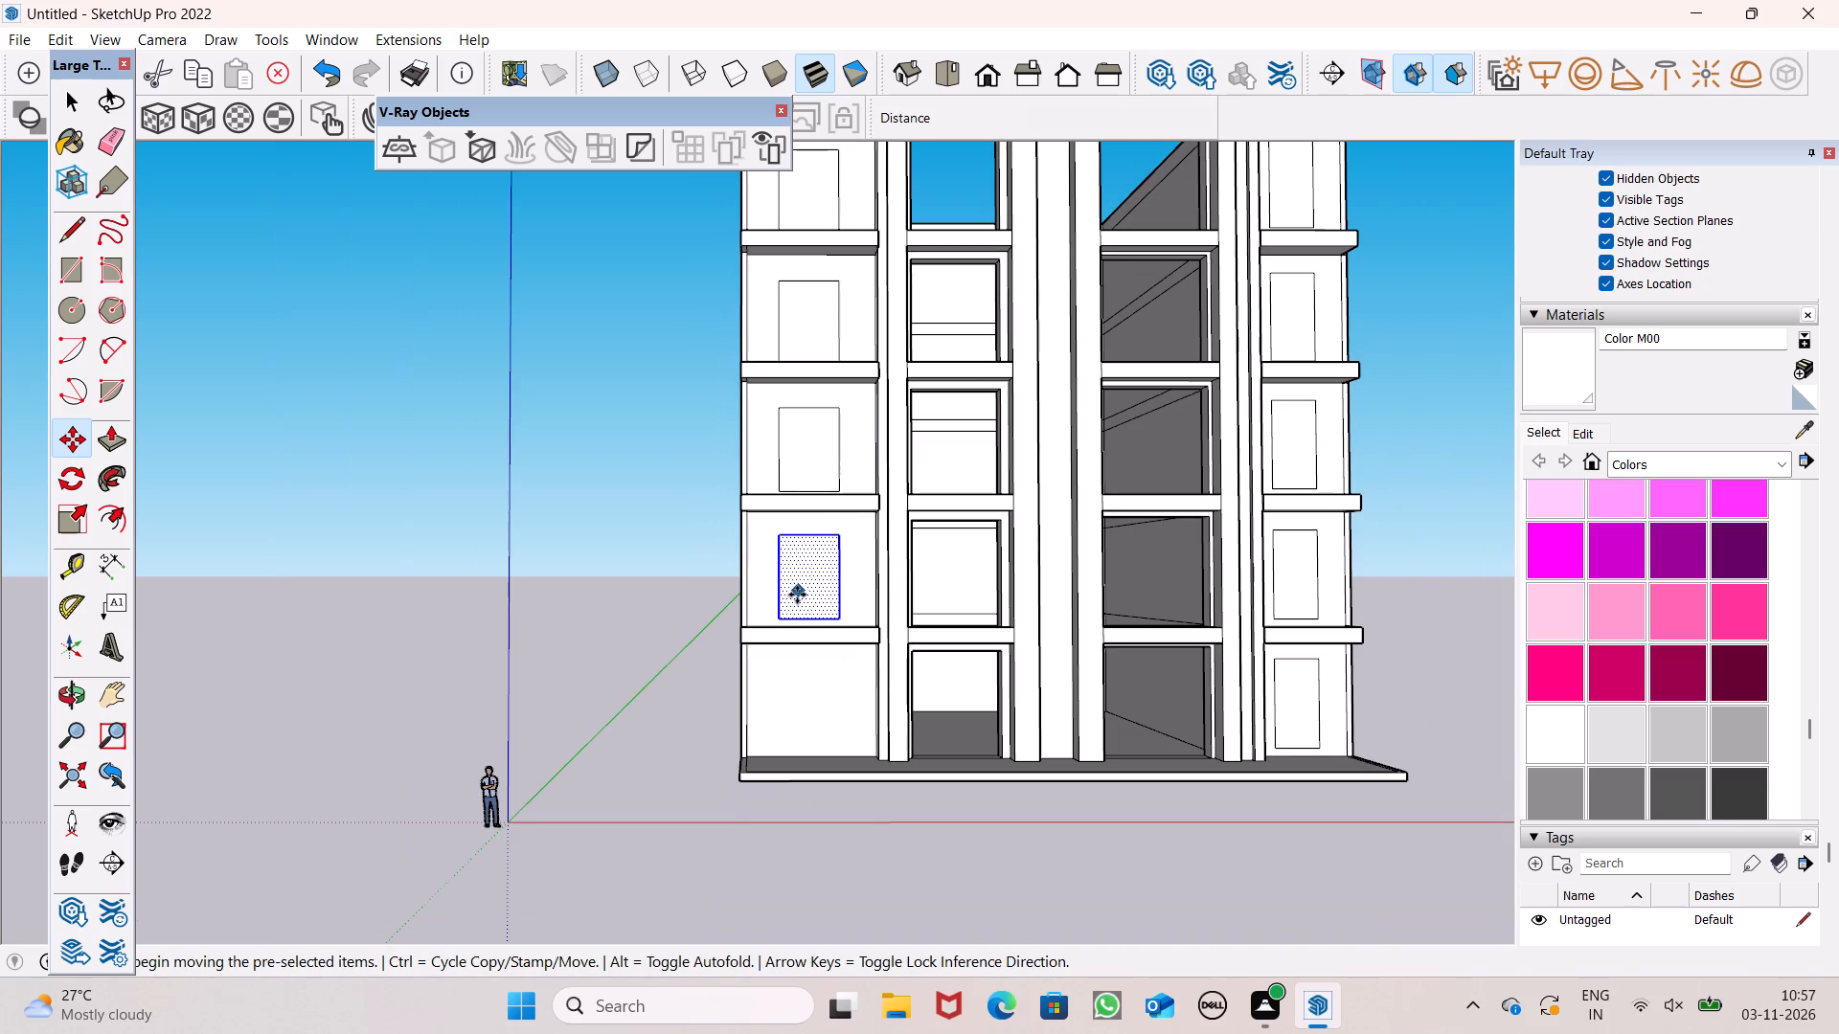
pyautogui.scroll(5, 795, 638)
pyautogui.moveTo(818, 586); pyautogui.dragTo(825, 809)
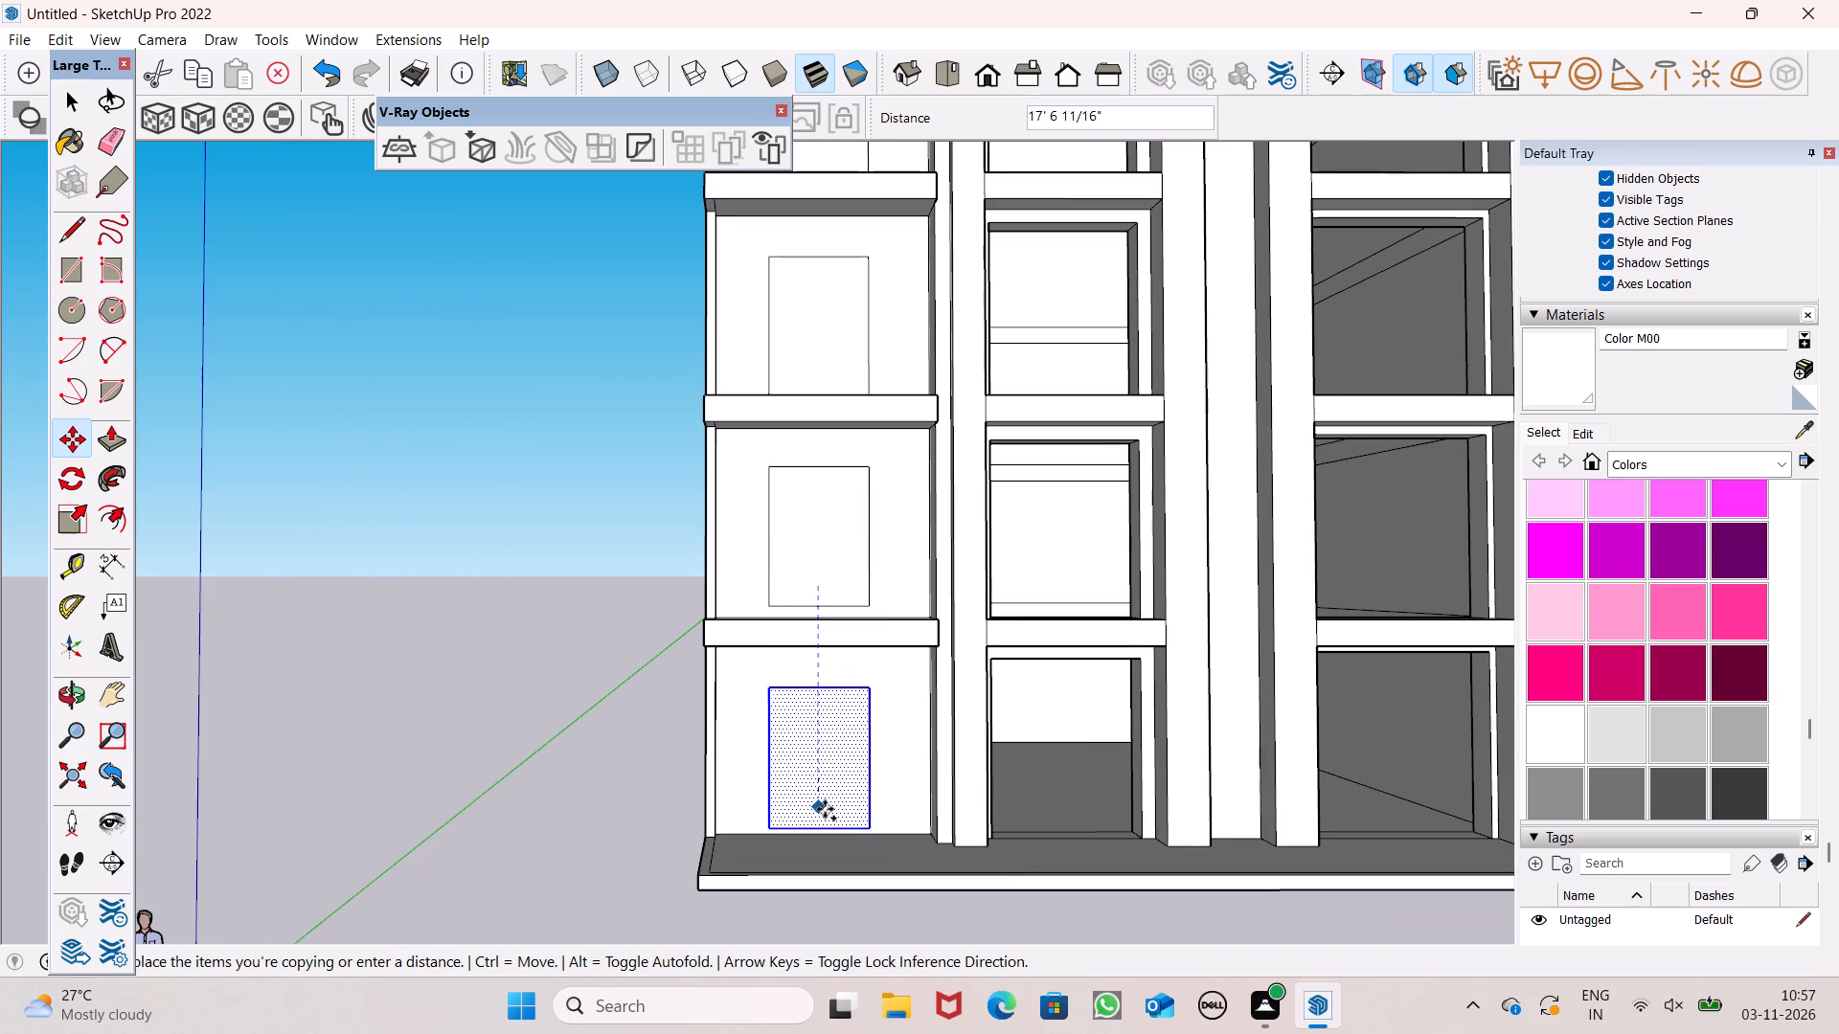
pyautogui.moveTo(825, 809); pyautogui.dragTo(824, 806)
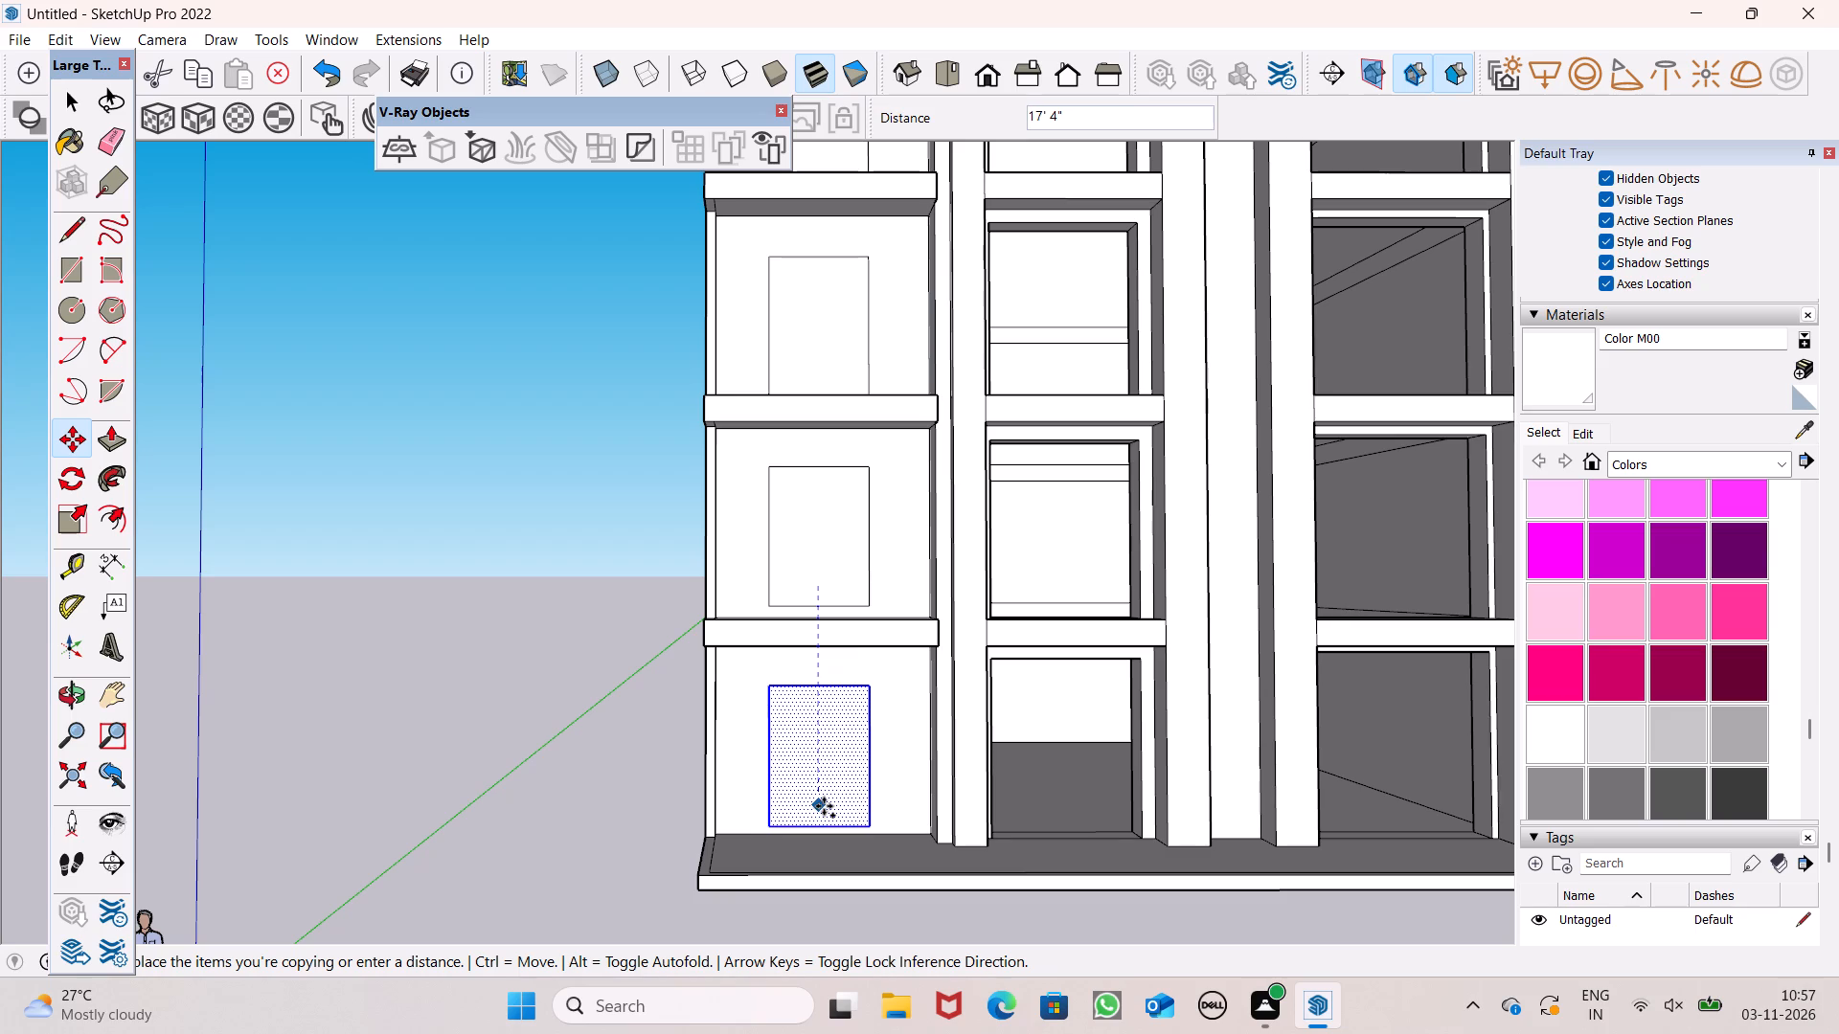
pyautogui.moveTo(824, 806); pyautogui.dragTo(823, 805)
pyautogui.press('space')
pyautogui.click(580, 672)
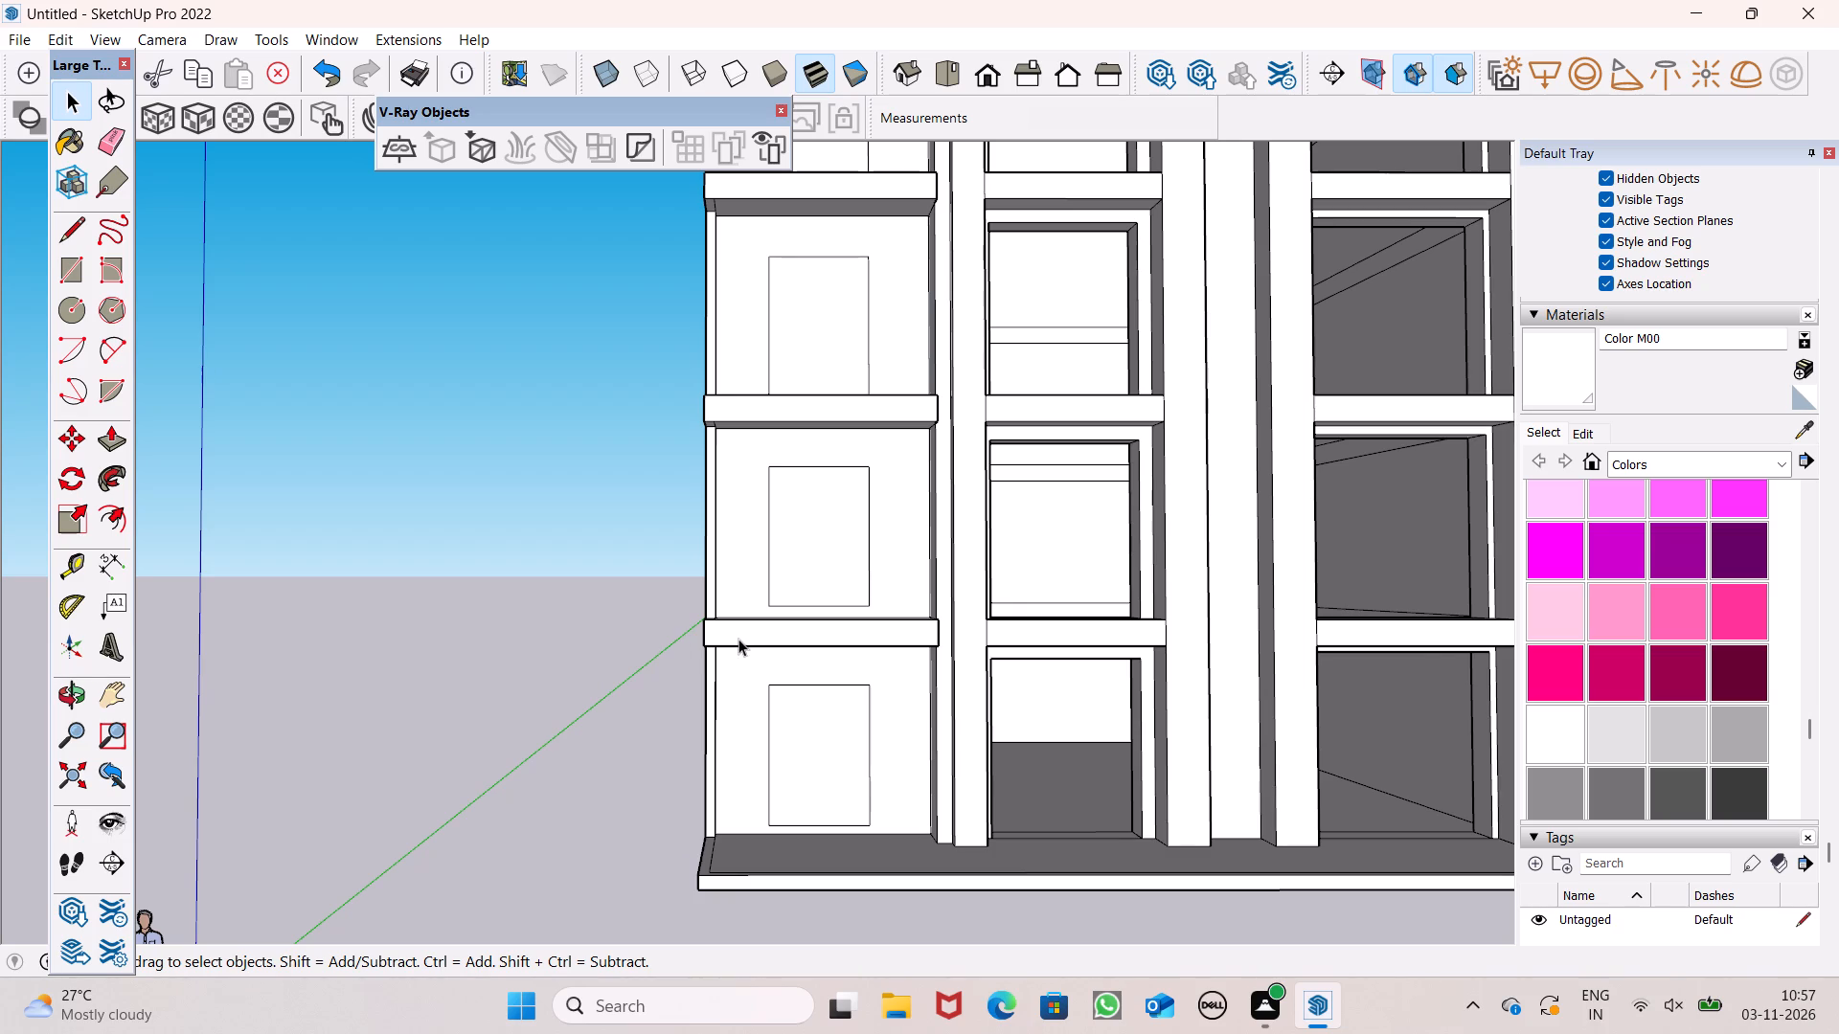
# Draw a thin rectangle about 8' 2" by 6 3/8" just above the left outer bay's top-level window.
pyautogui.scroll(-3, 737, 648)
pyautogui.moveTo(813, 641); pyautogui.dragTo(814, 817, button='middle')
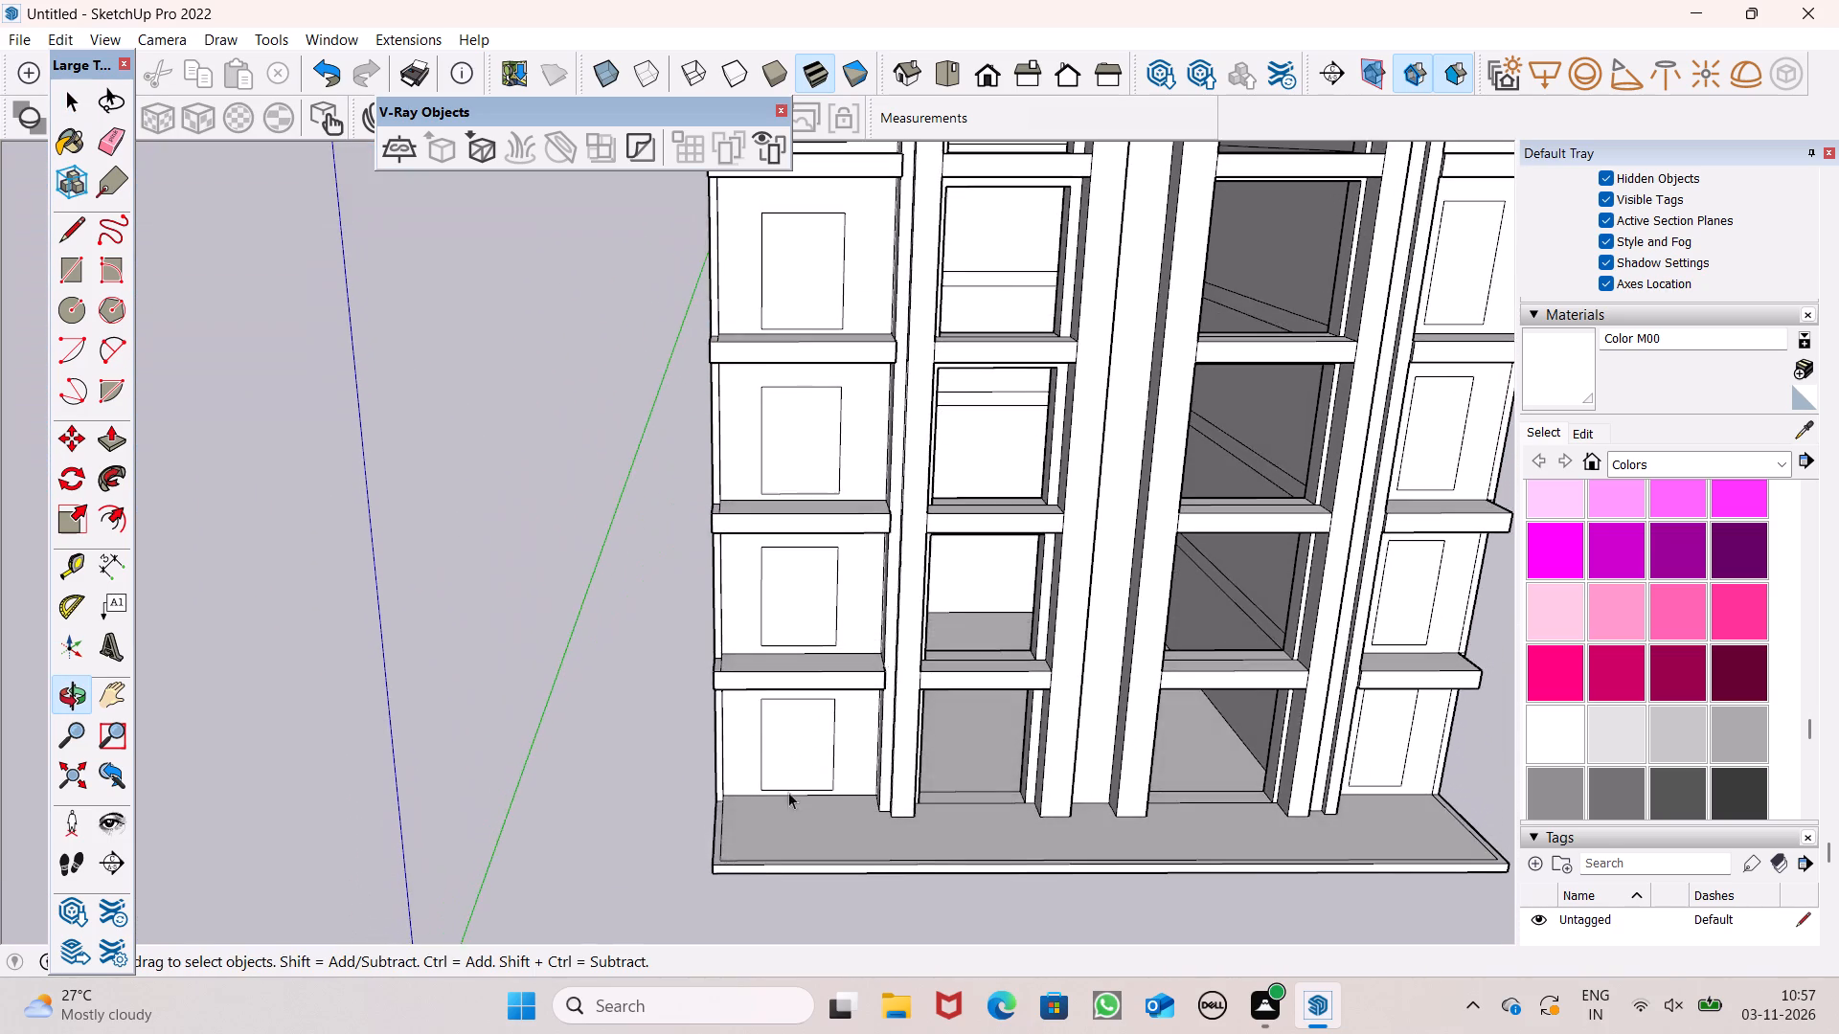
pyautogui.scroll(-7, 716, 643)
pyautogui.scroll(2, 838, 233)
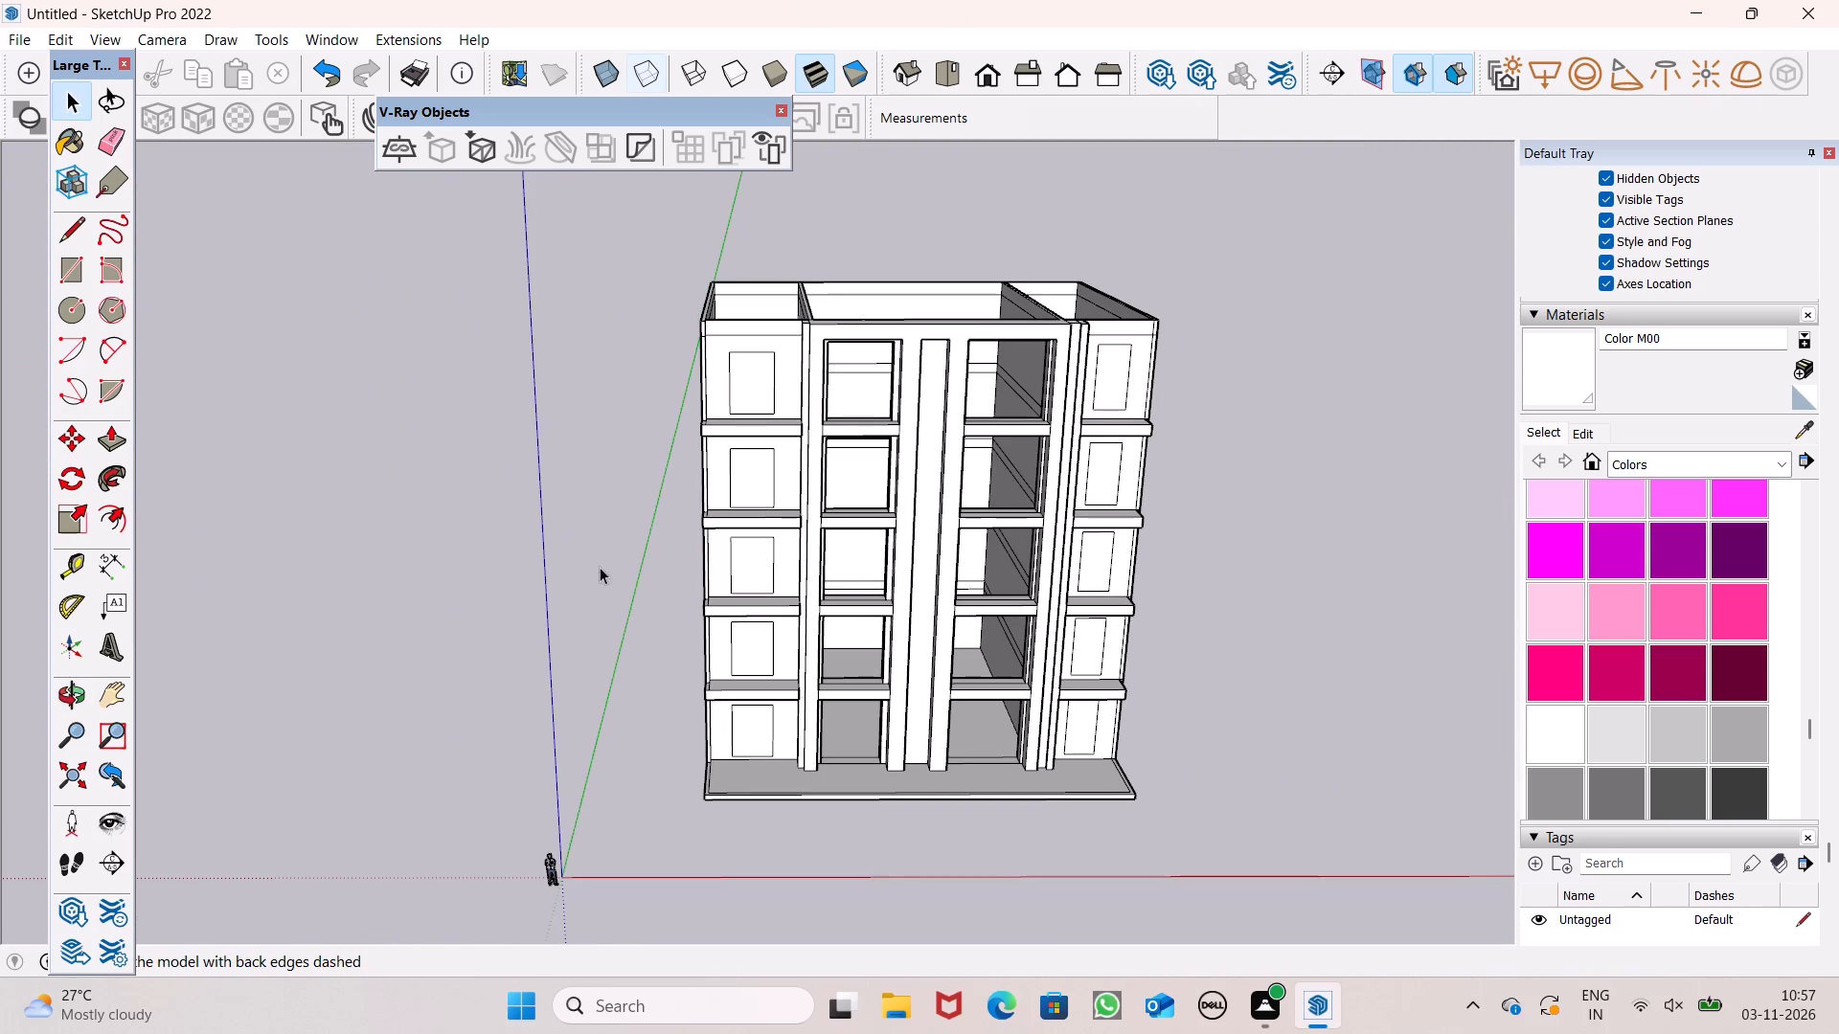
pyautogui.click(118, 447)
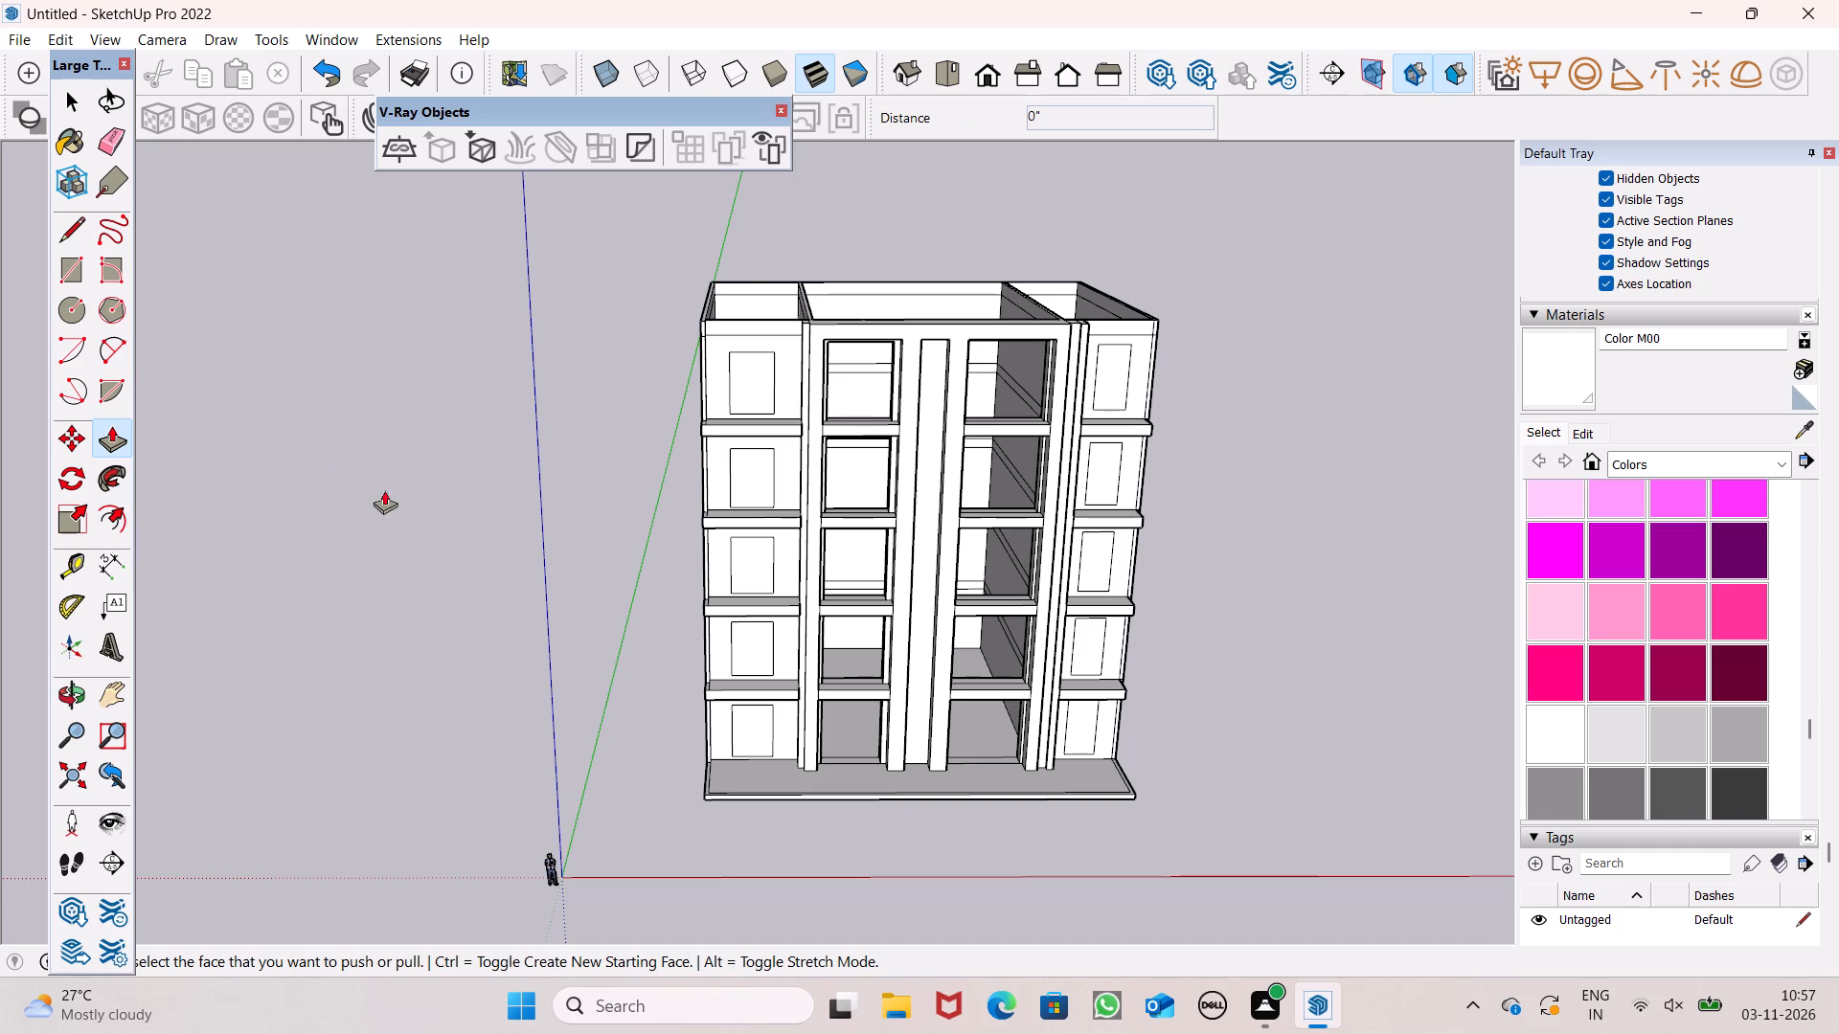
pyautogui.press('space')
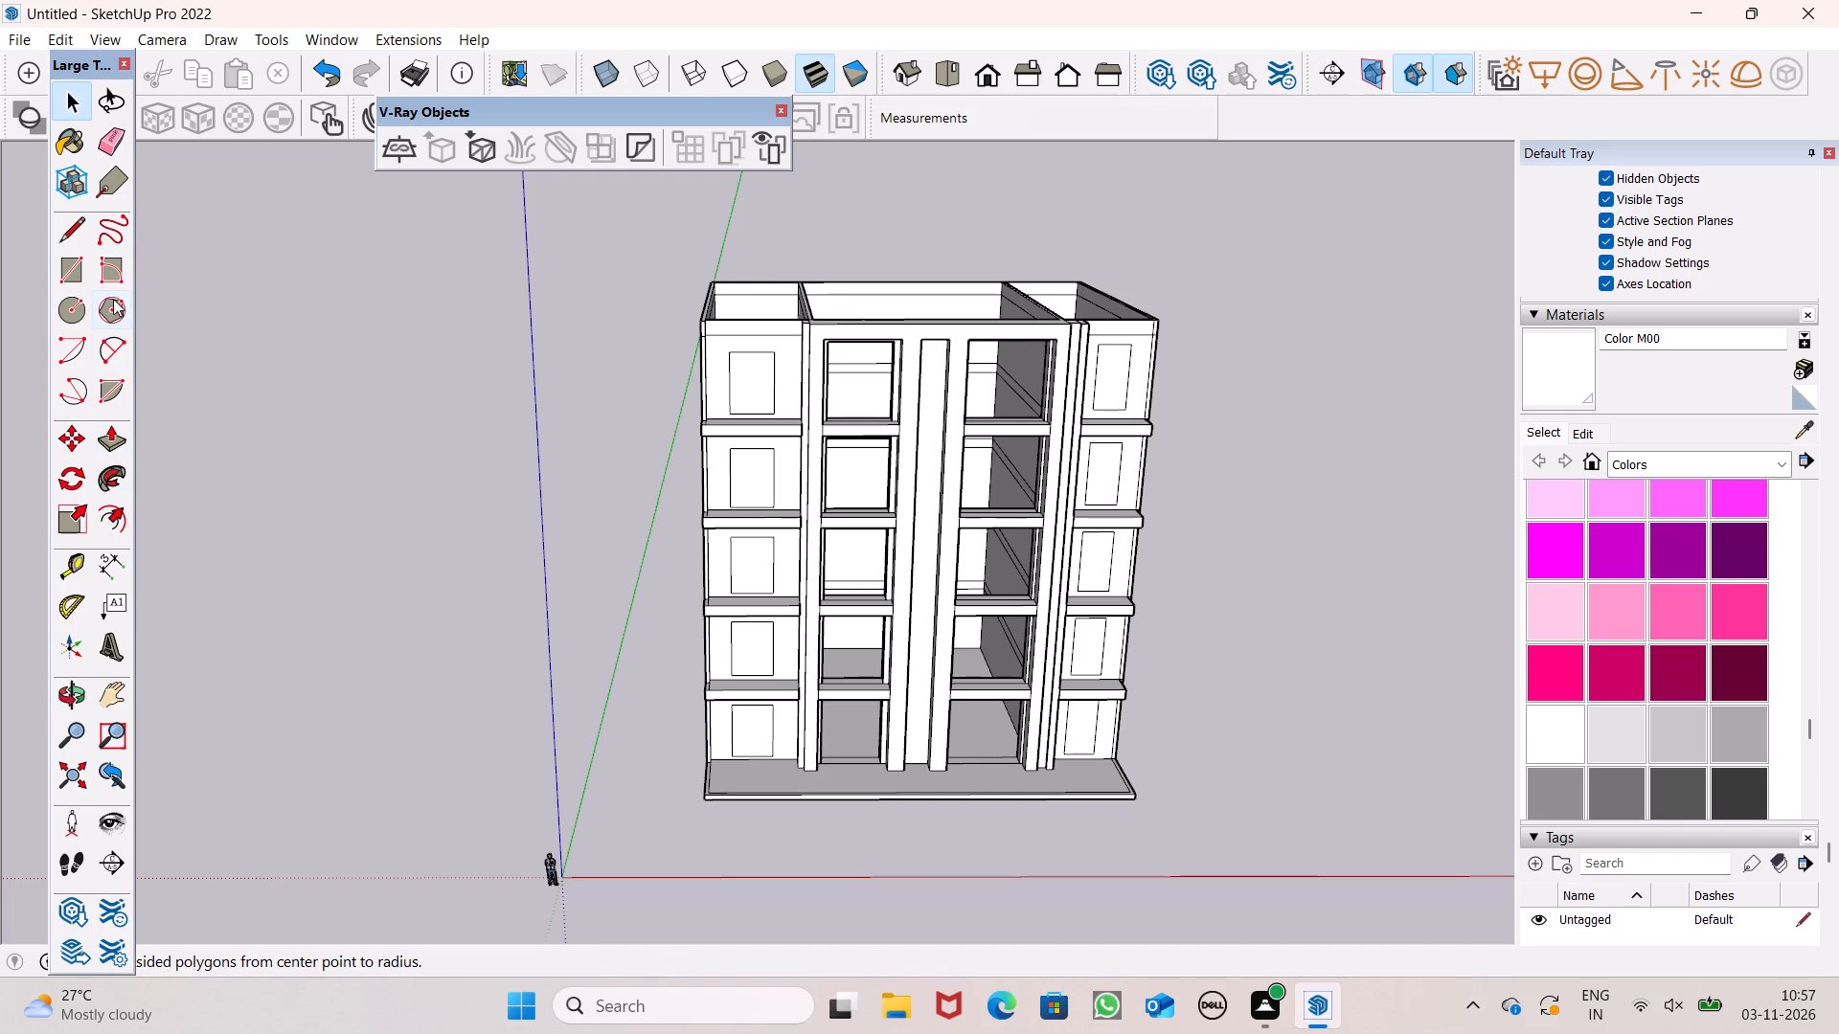
pyautogui.click(54, 274)
pyautogui.scroll(5, 853, 368)
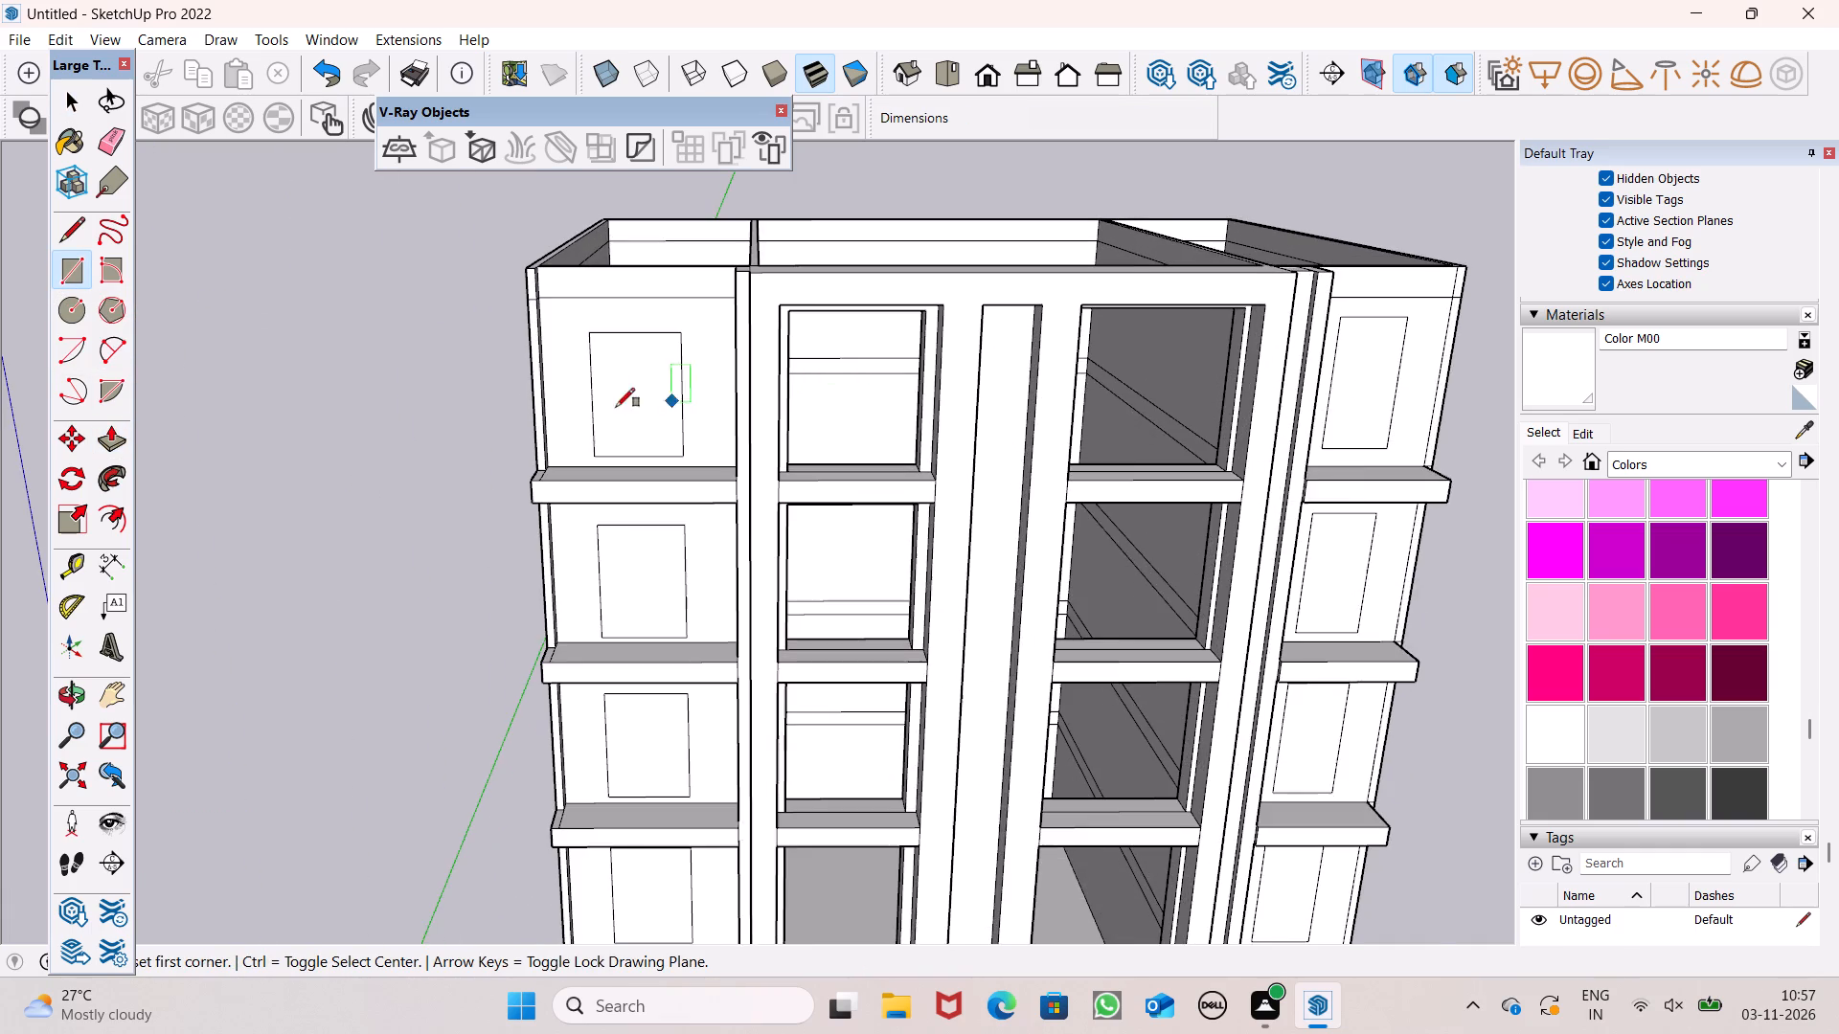
pyautogui.scroll(6, 462, 371)
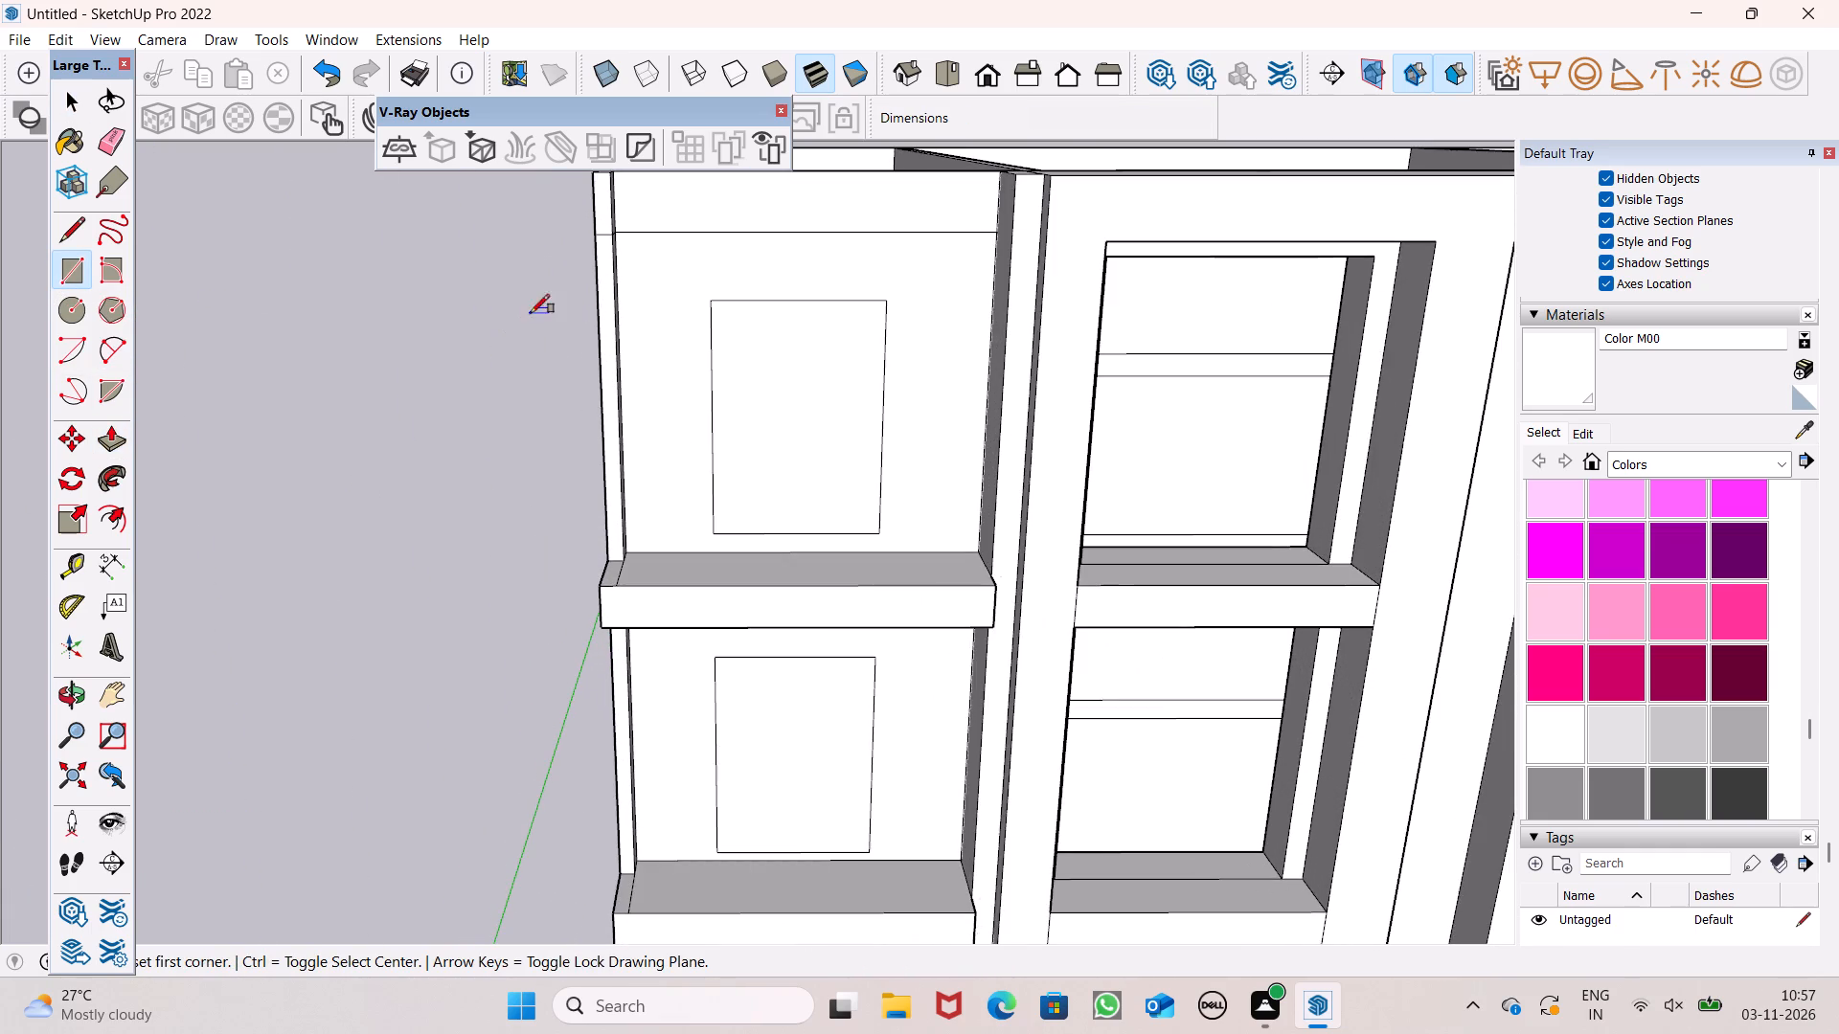
pyautogui.scroll(6, 736, 274)
pyautogui.scroll(6, 925, 303)
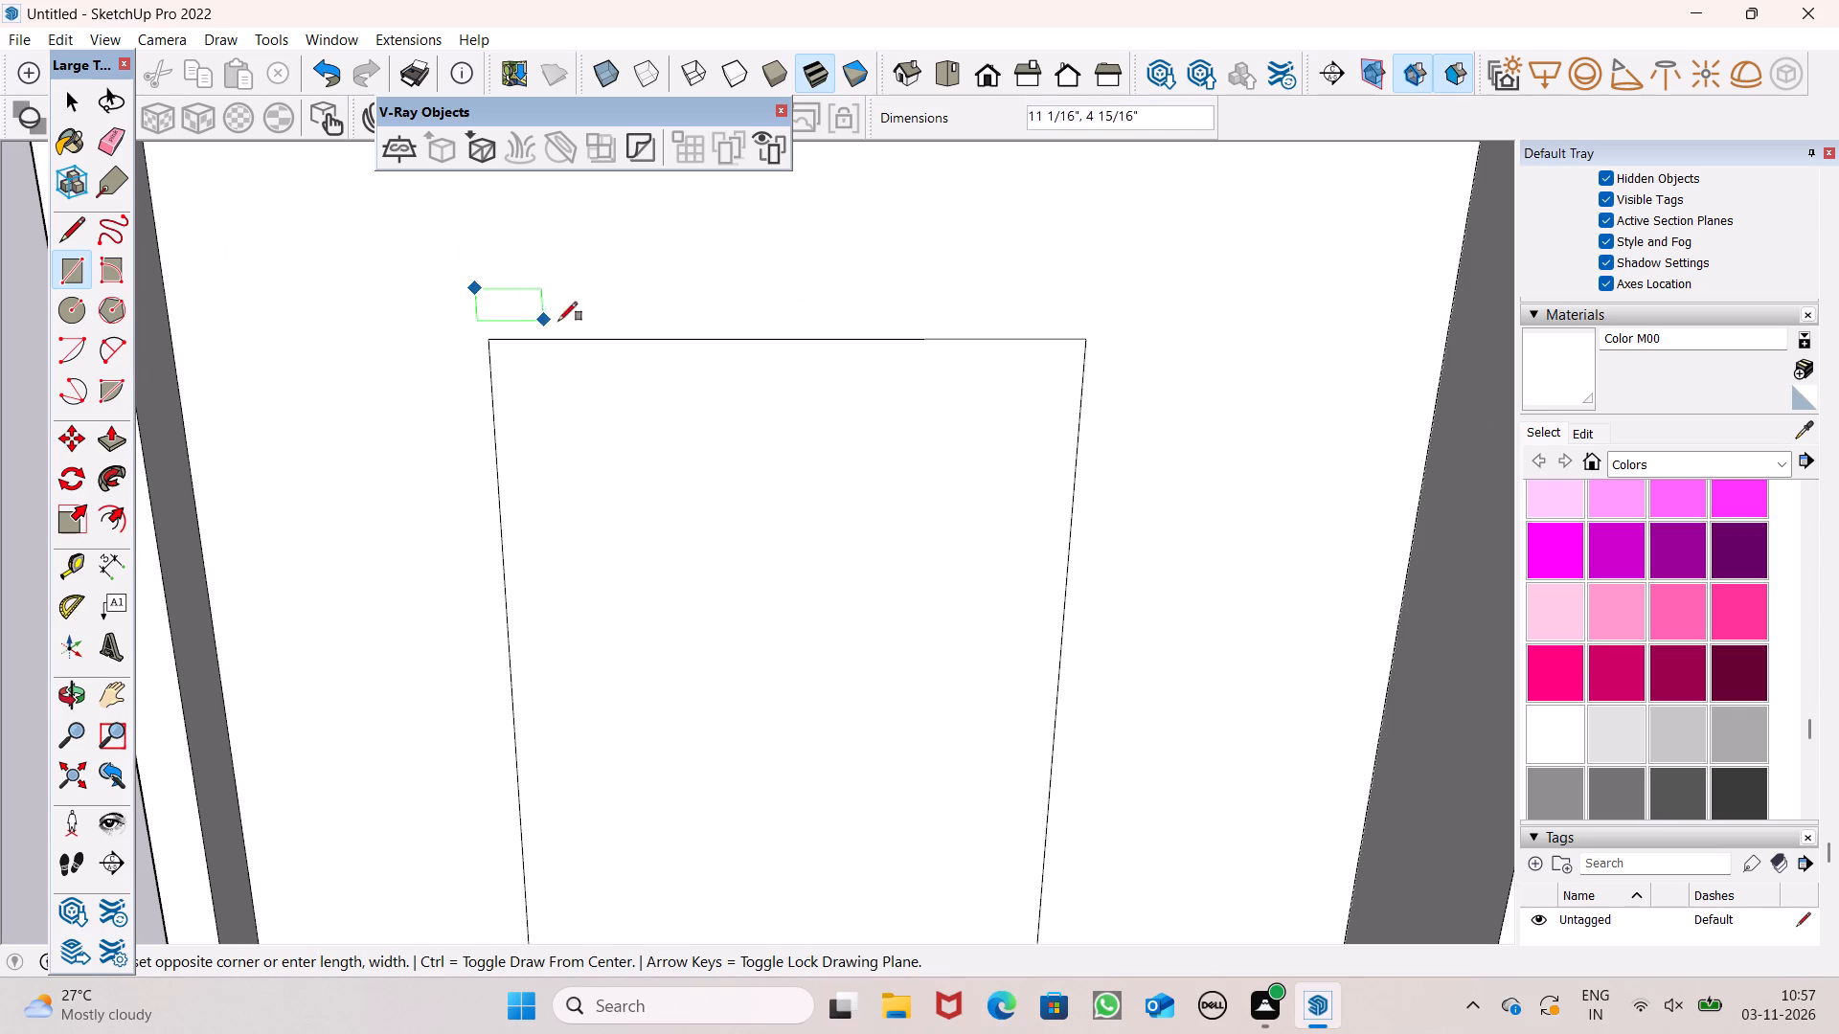
pyautogui.click(1095, 329)
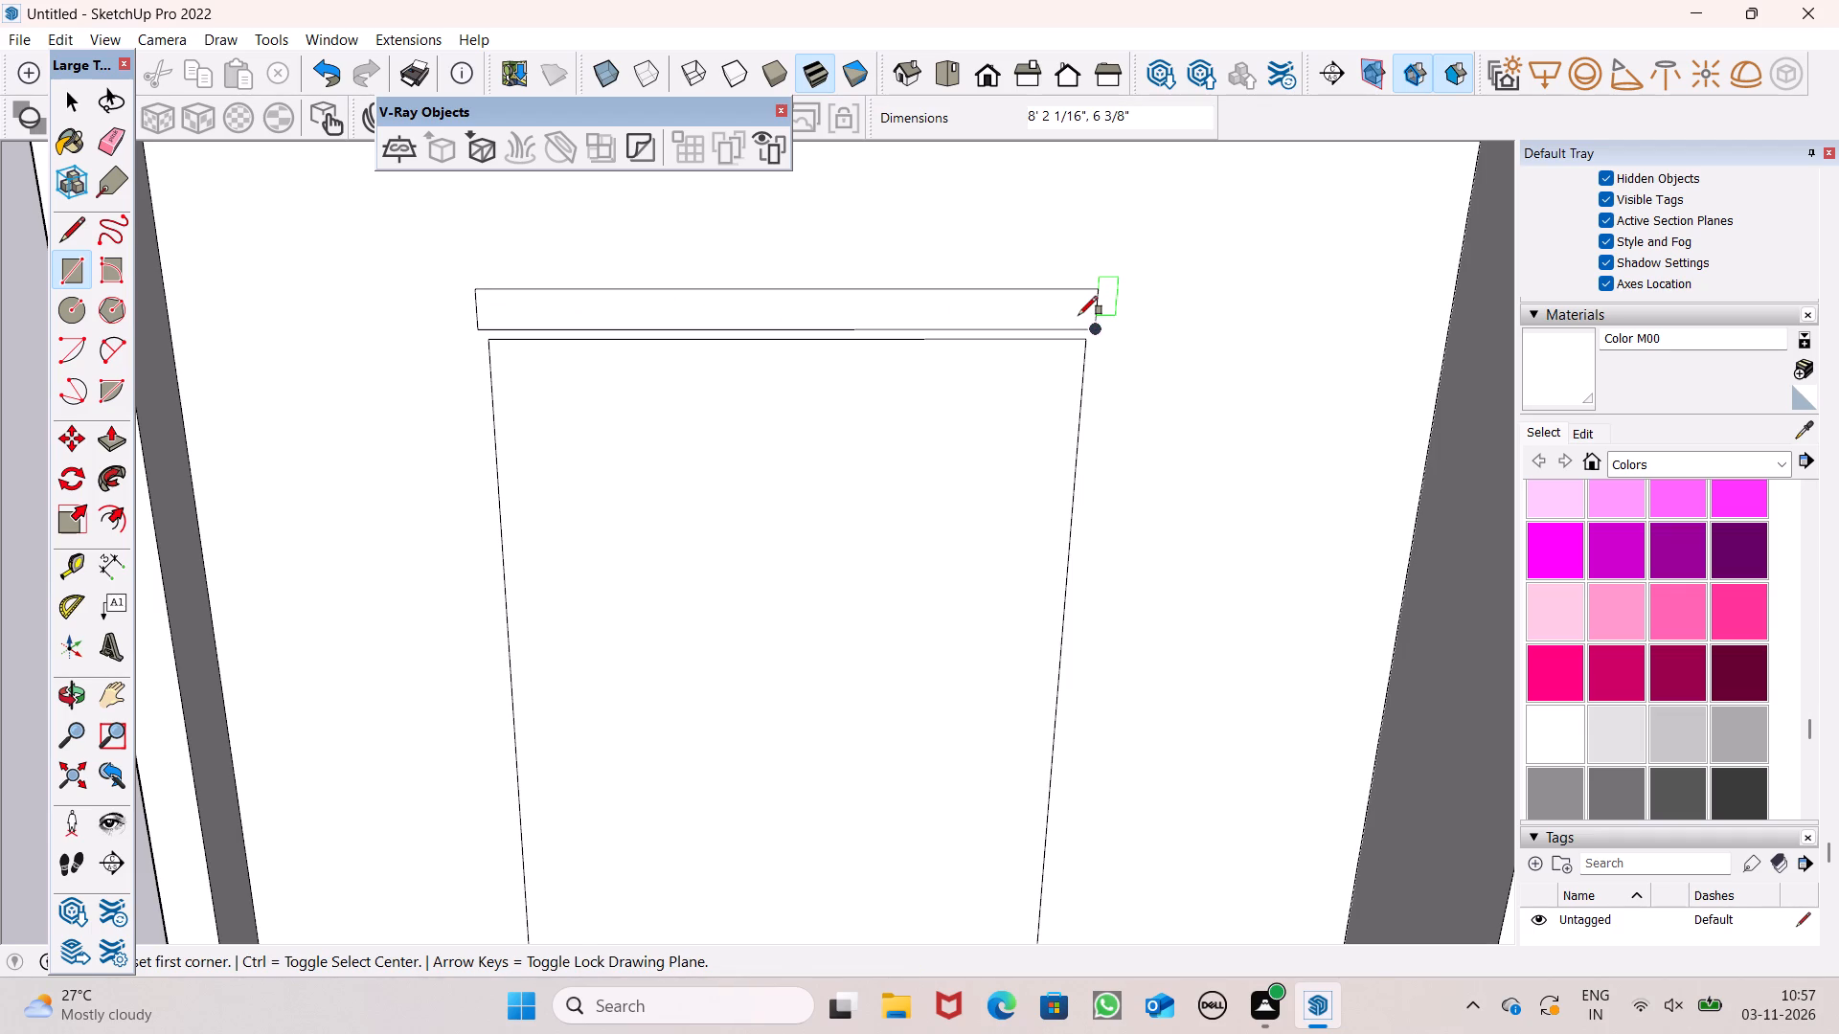
pyautogui.press('space')
# Copy the thin rectangle about 17' 1" straight down to just above the left outer bay's window on the level below.
pyautogui.scroll(-7, 919, 303)
pyautogui.scroll(4, 828, 322)
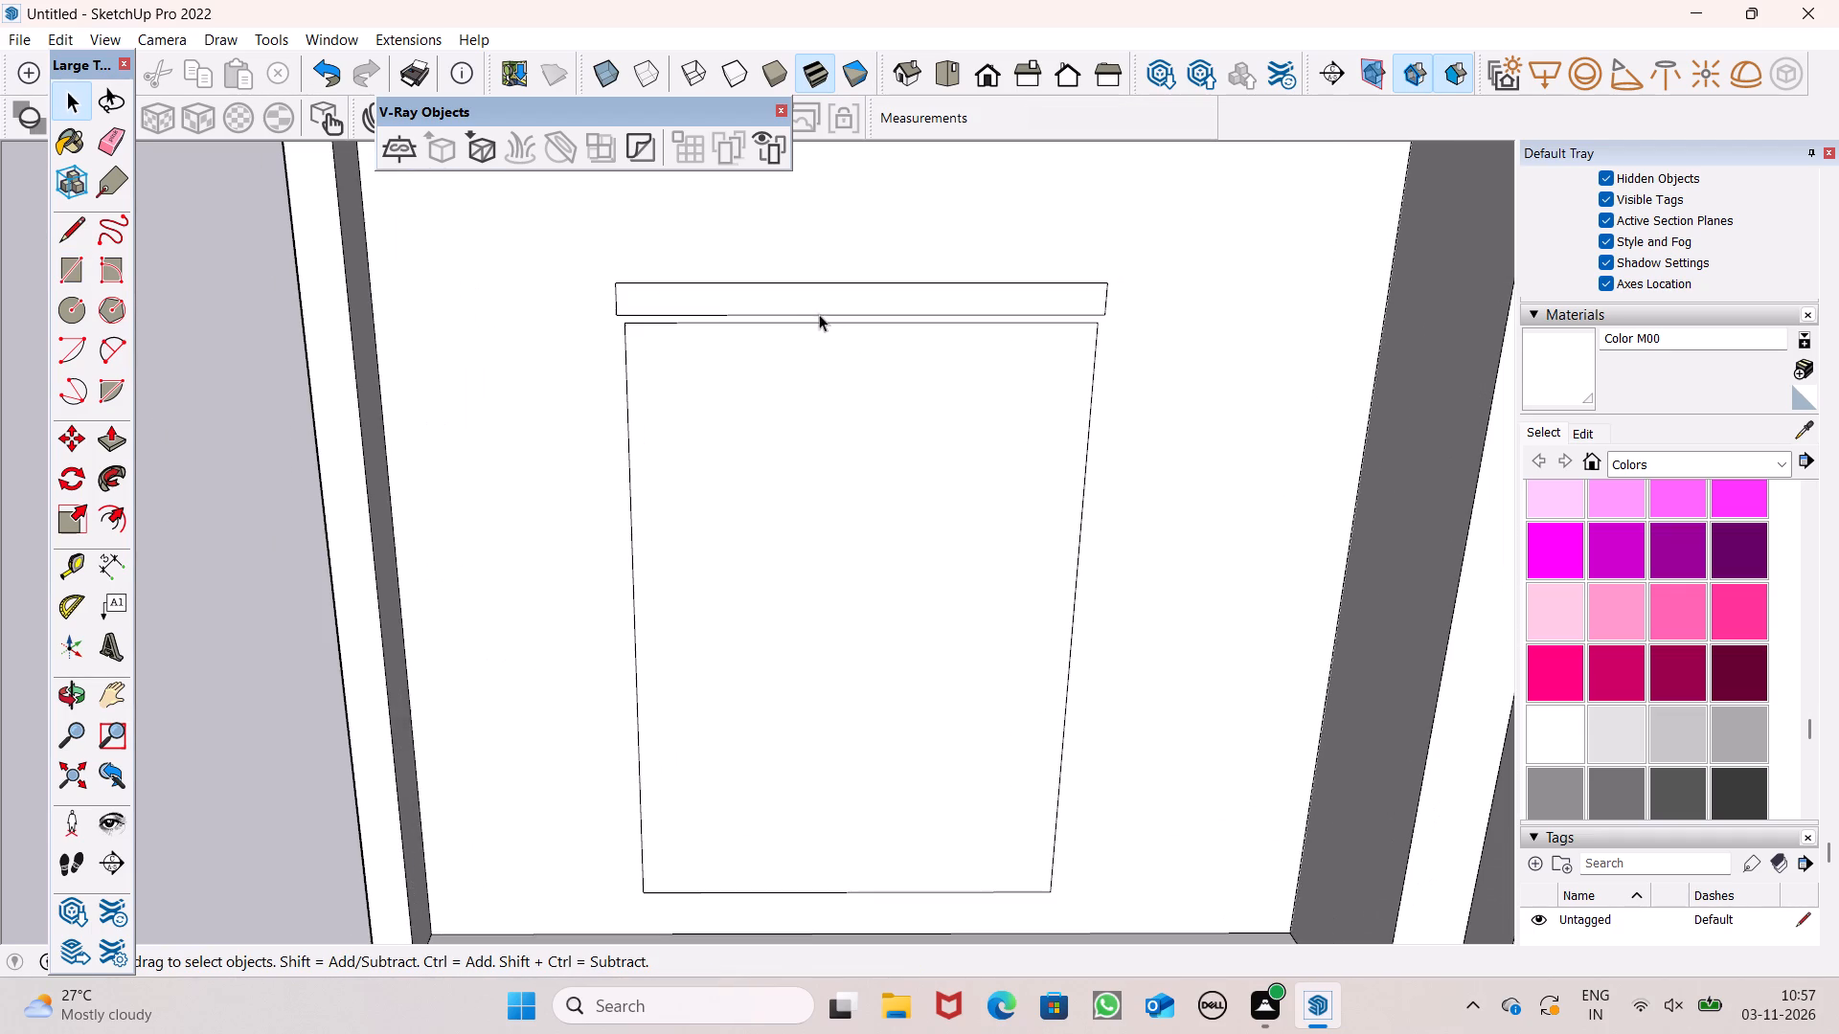
pyautogui.doubleClick(808, 303)
pyautogui.press('m')
pyautogui.press('Return')
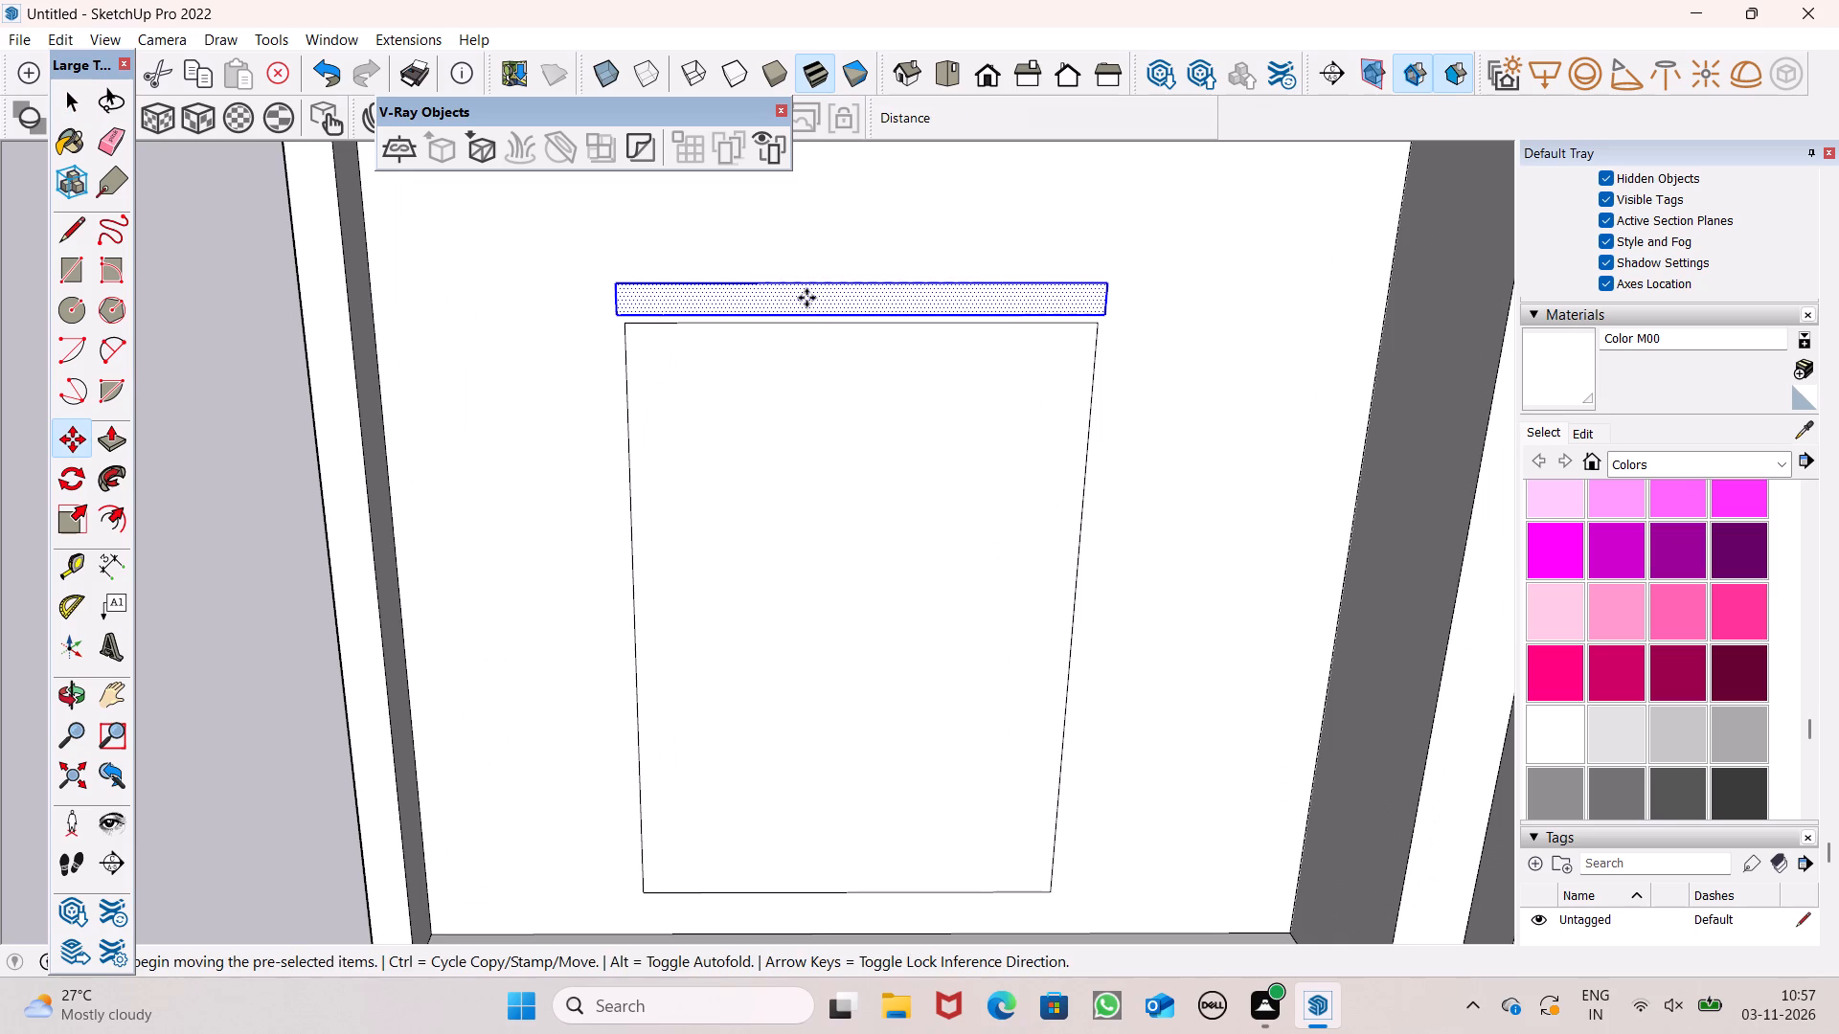
pyautogui.scroll(-11, 806, 298)
pyautogui.moveTo(811, 530); pyautogui.dragTo(759, 394, button='middle')
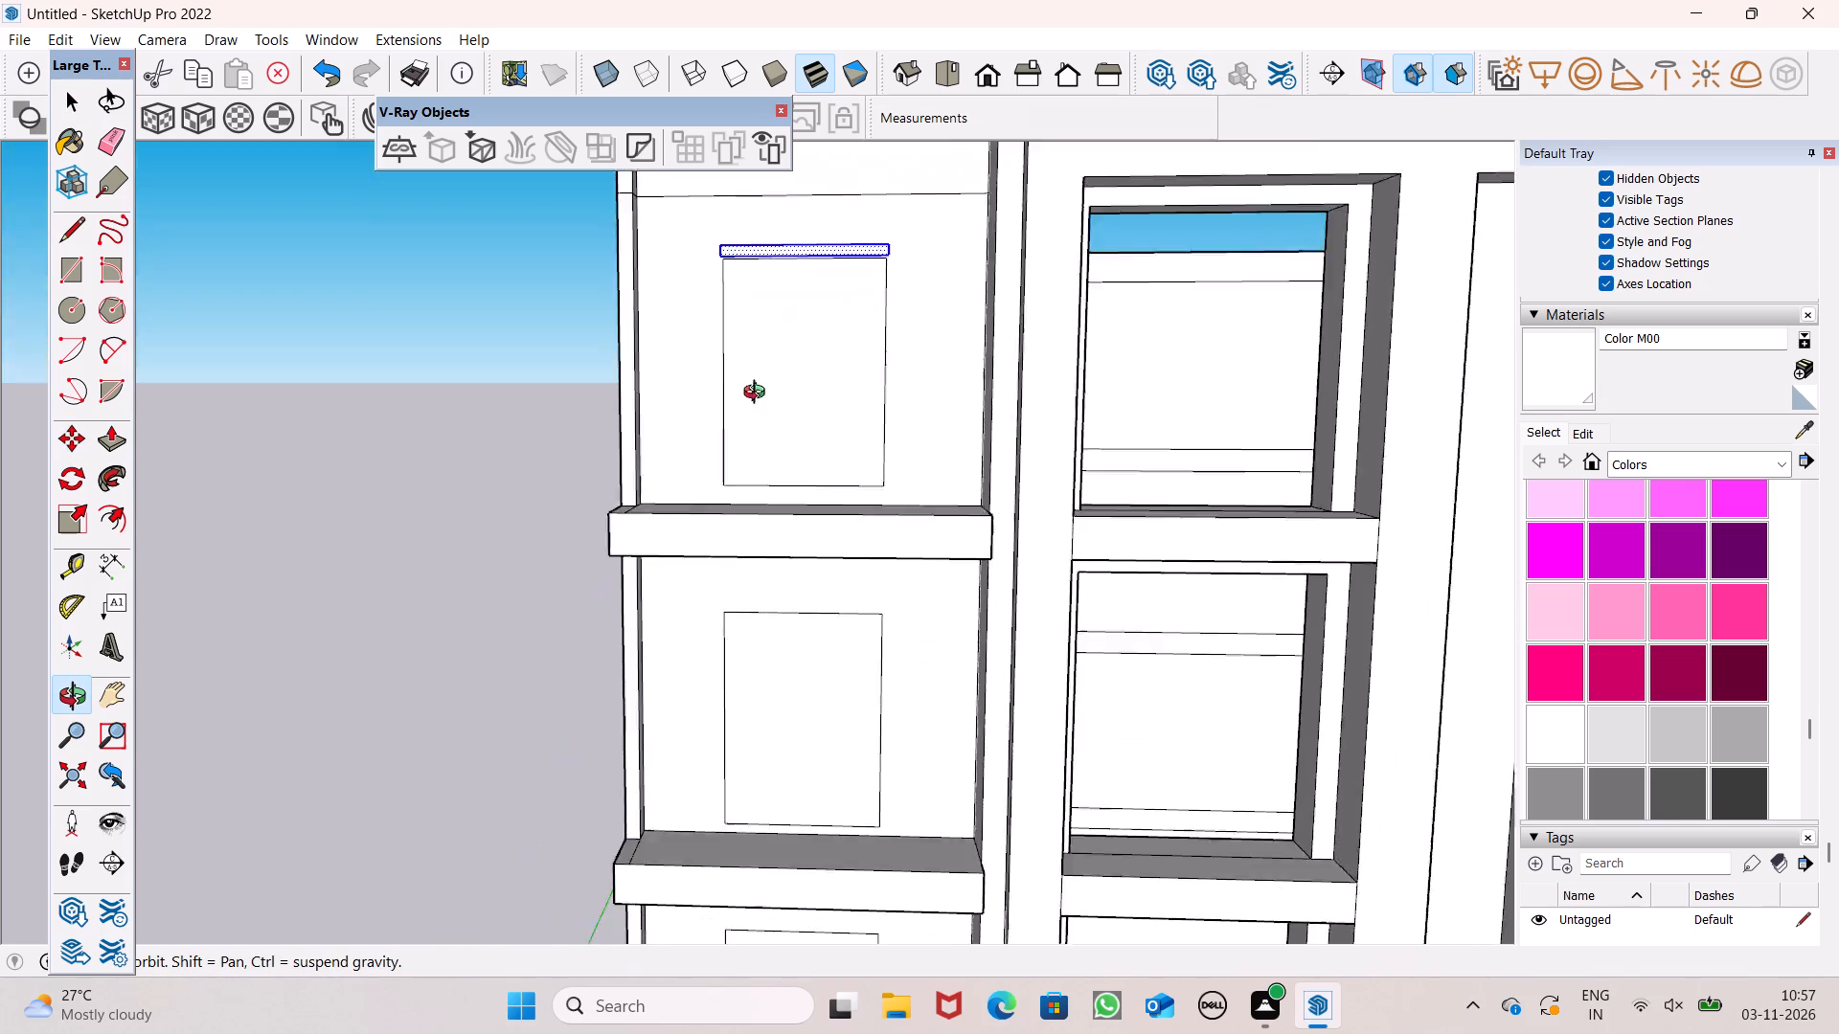
pyautogui.moveTo(759, 394); pyautogui.dragTo(848, 389, button='middle')
pyautogui.moveTo(786, 234); pyautogui.dragTo(794, 570)
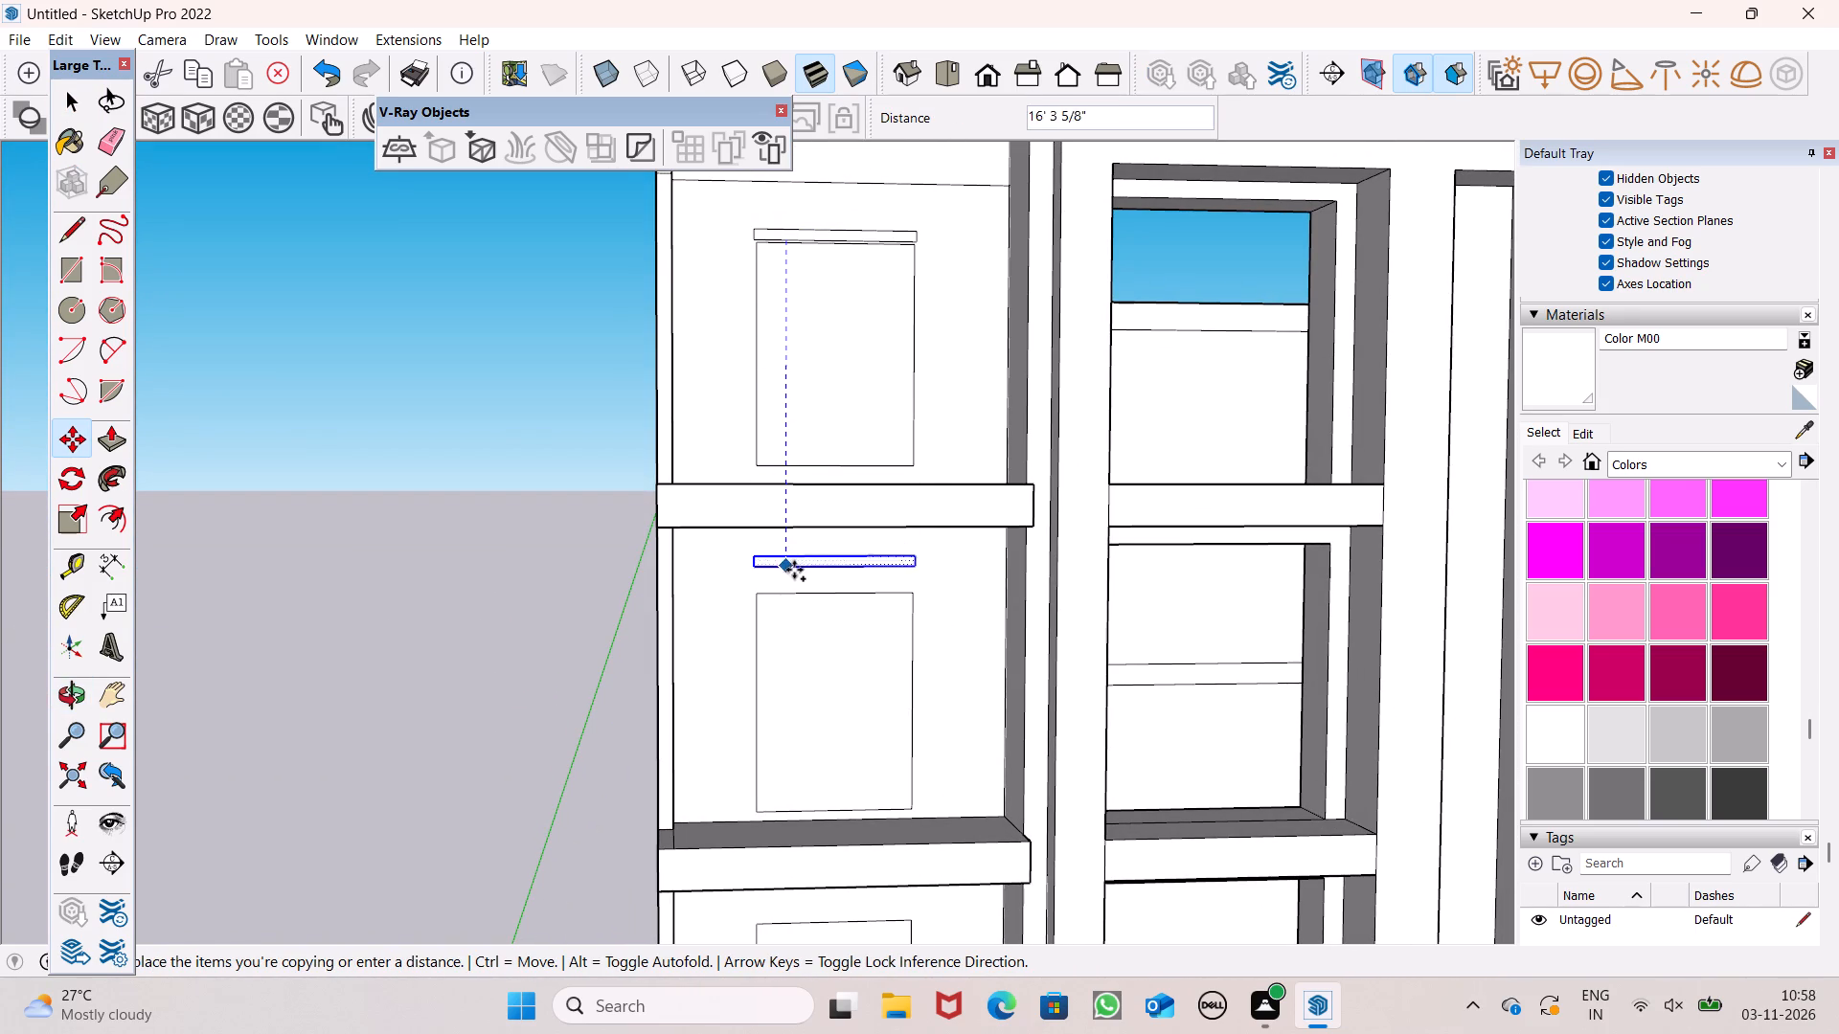
pyautogui.moveTo(794, 570); pyautogui.dragTo(794, 583)
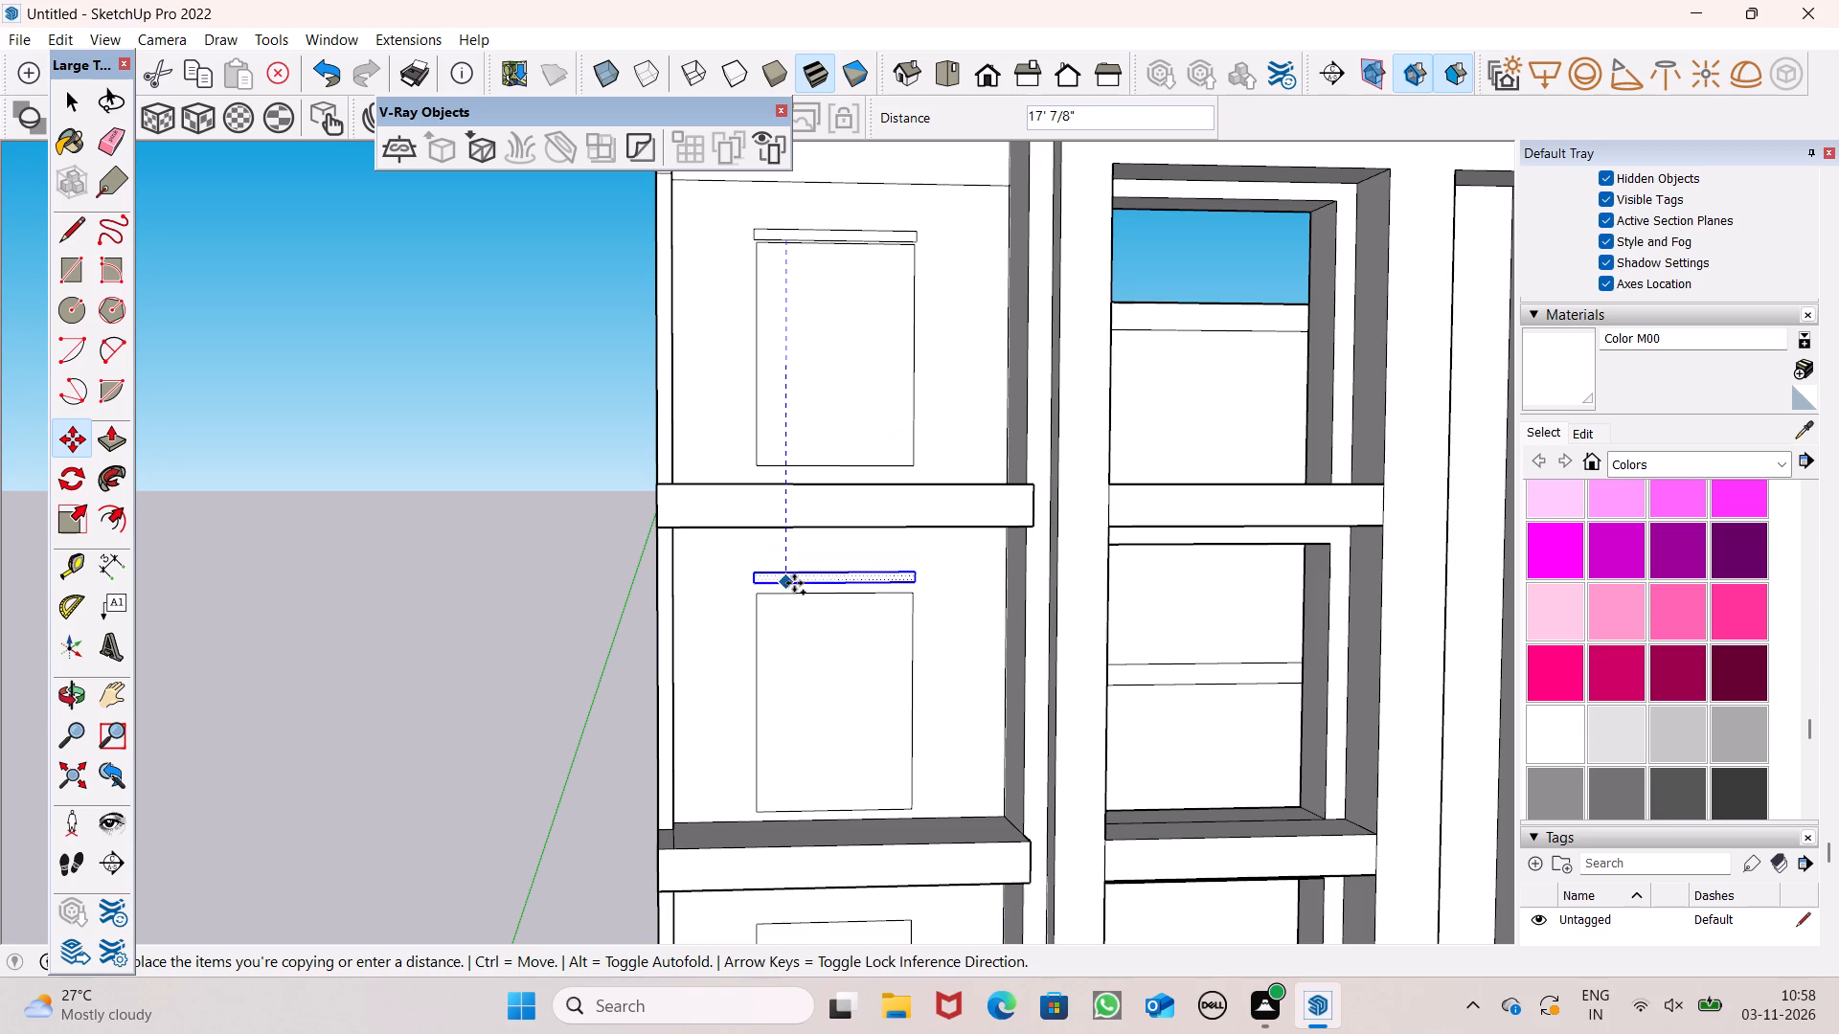
pyautogui.moveTo(794, 583); pyautogui.dragTo(794, 585)
pyautogui.scroll(-6, 810, 489)
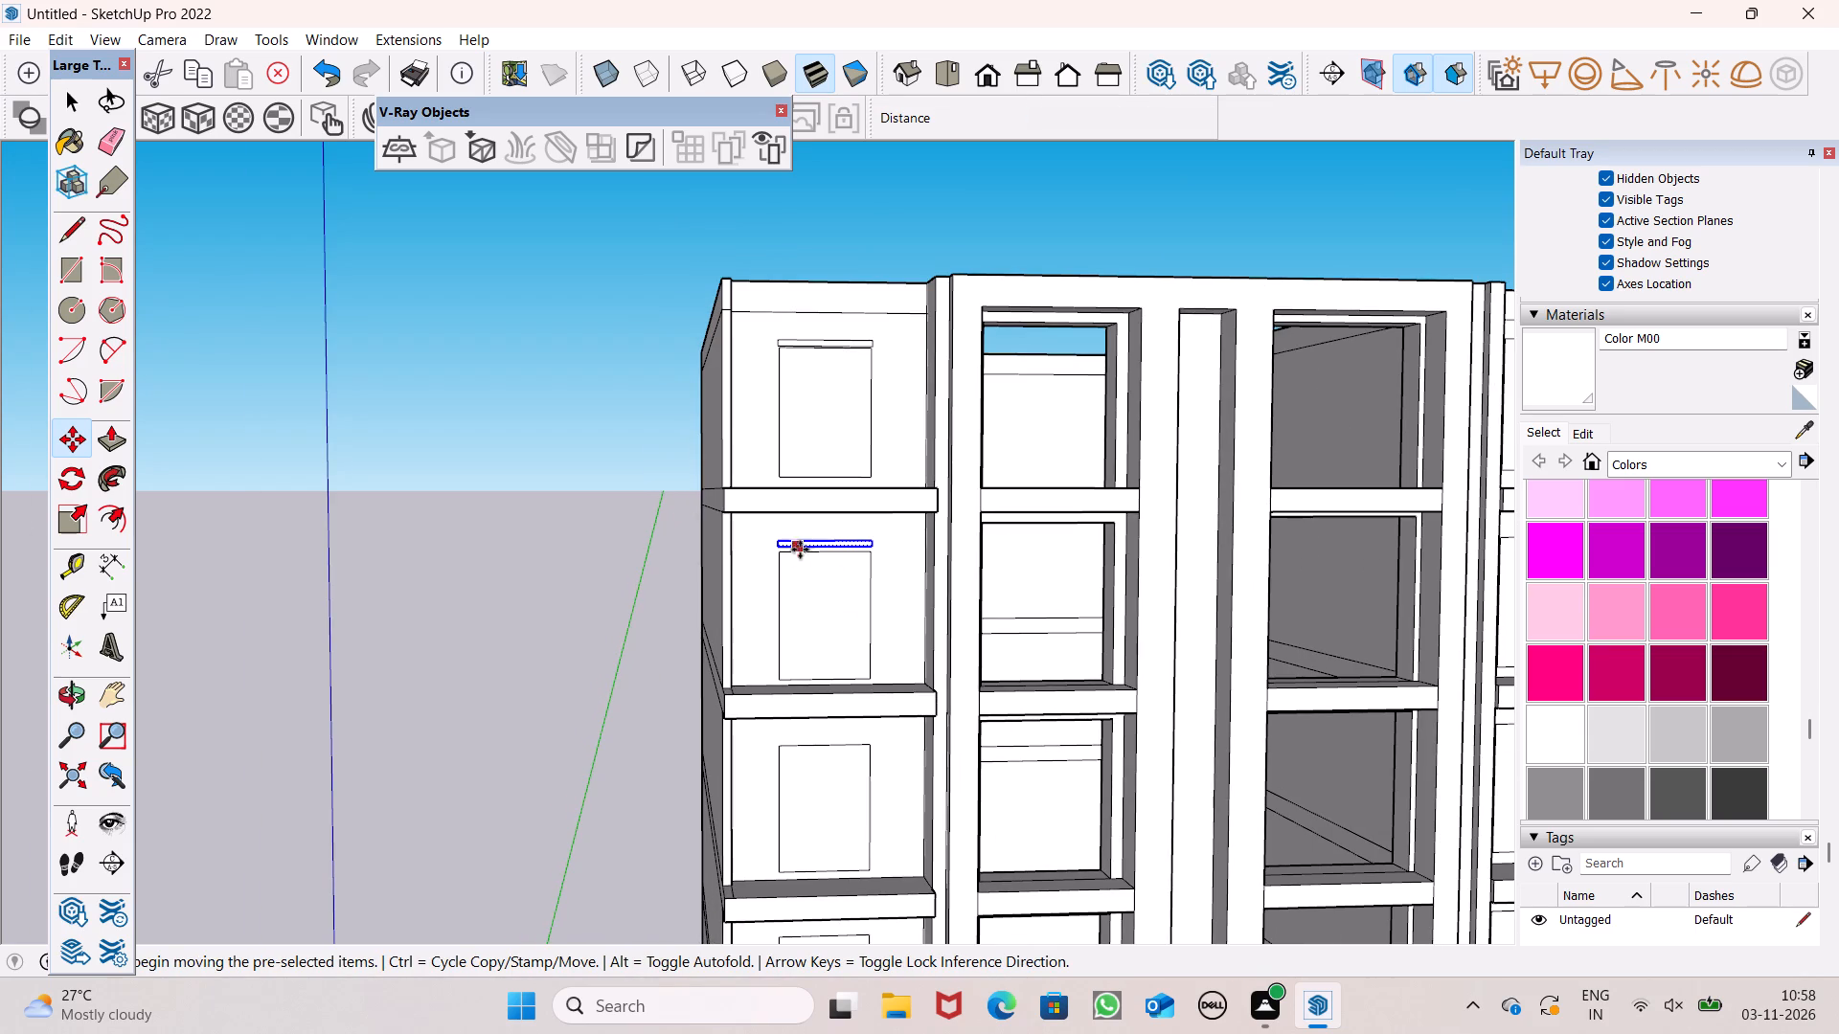
# Copy the thin rectangle about 16' 4" down to the left outer bay's middle level and lower the copy to just above its window.
pyautogui.moveTo(806, 542); pyautogui.dragTo(800, 788)
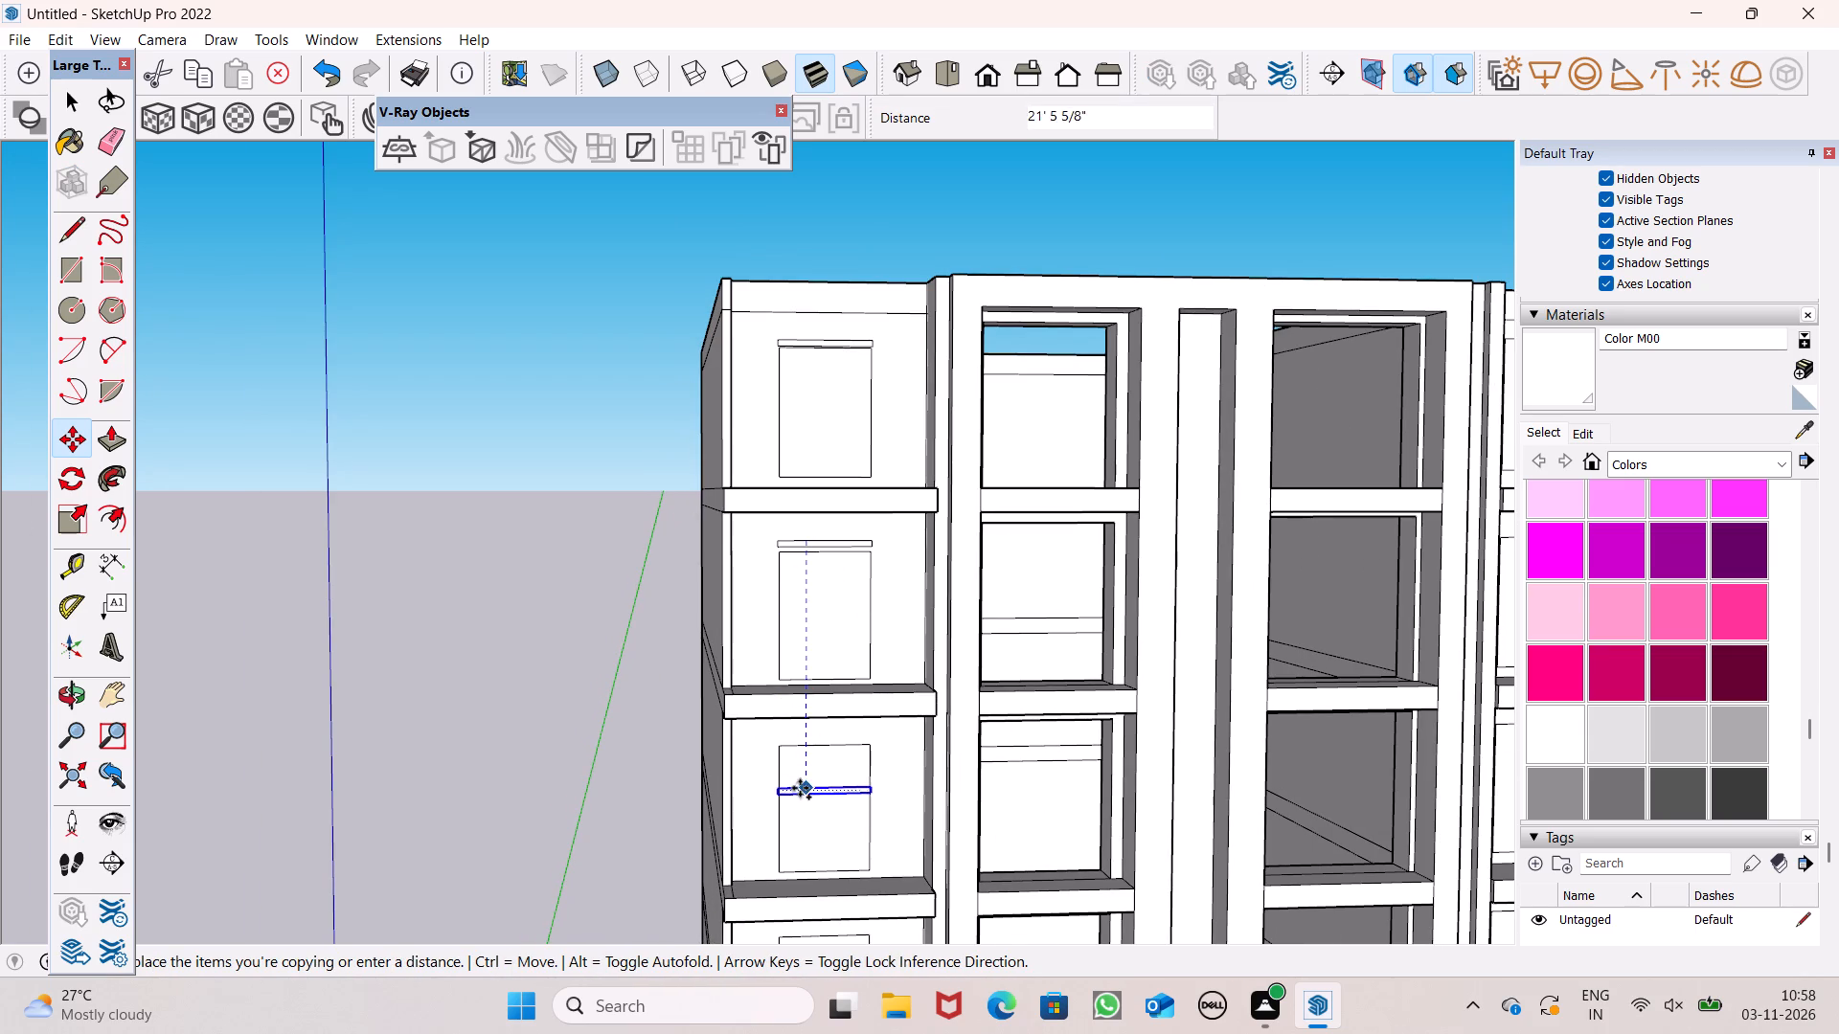
pyautogui.moveTo(800, 788); pyautogui.dragTo(805, 732)
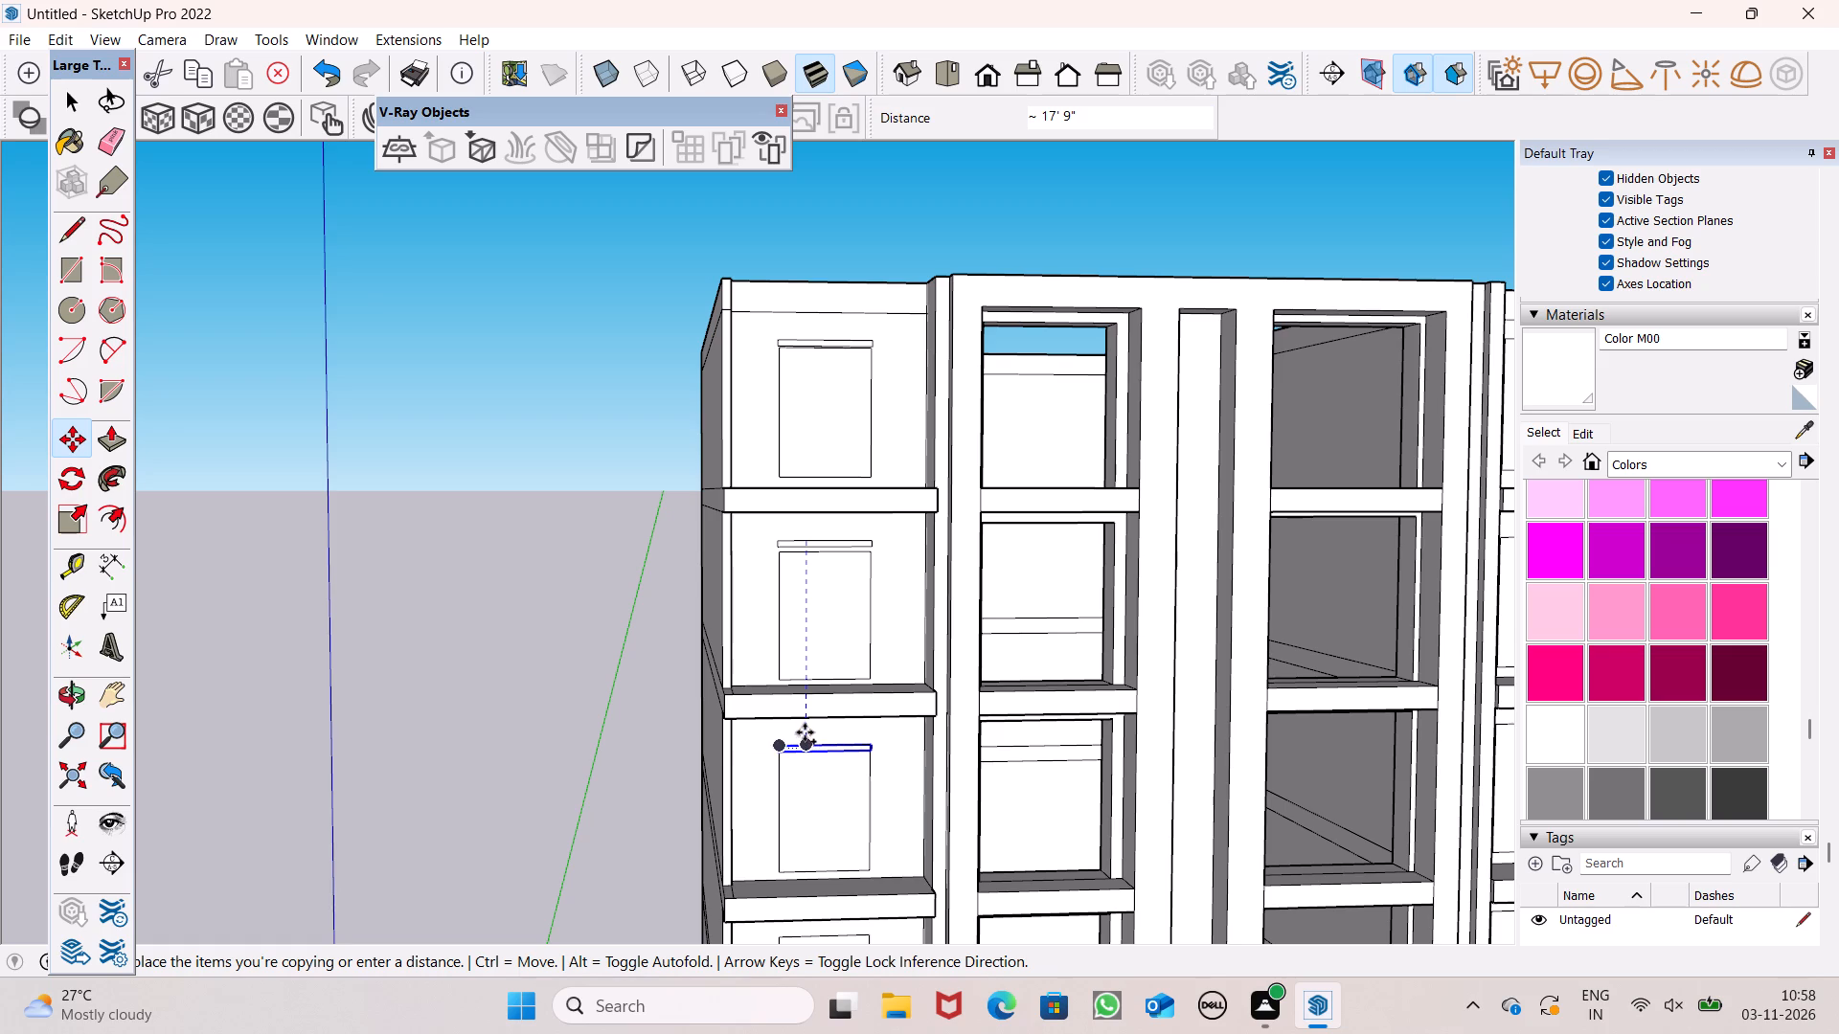
pyautogui.moveTo(805, 732); pyautogui.dragTo(806, 730)
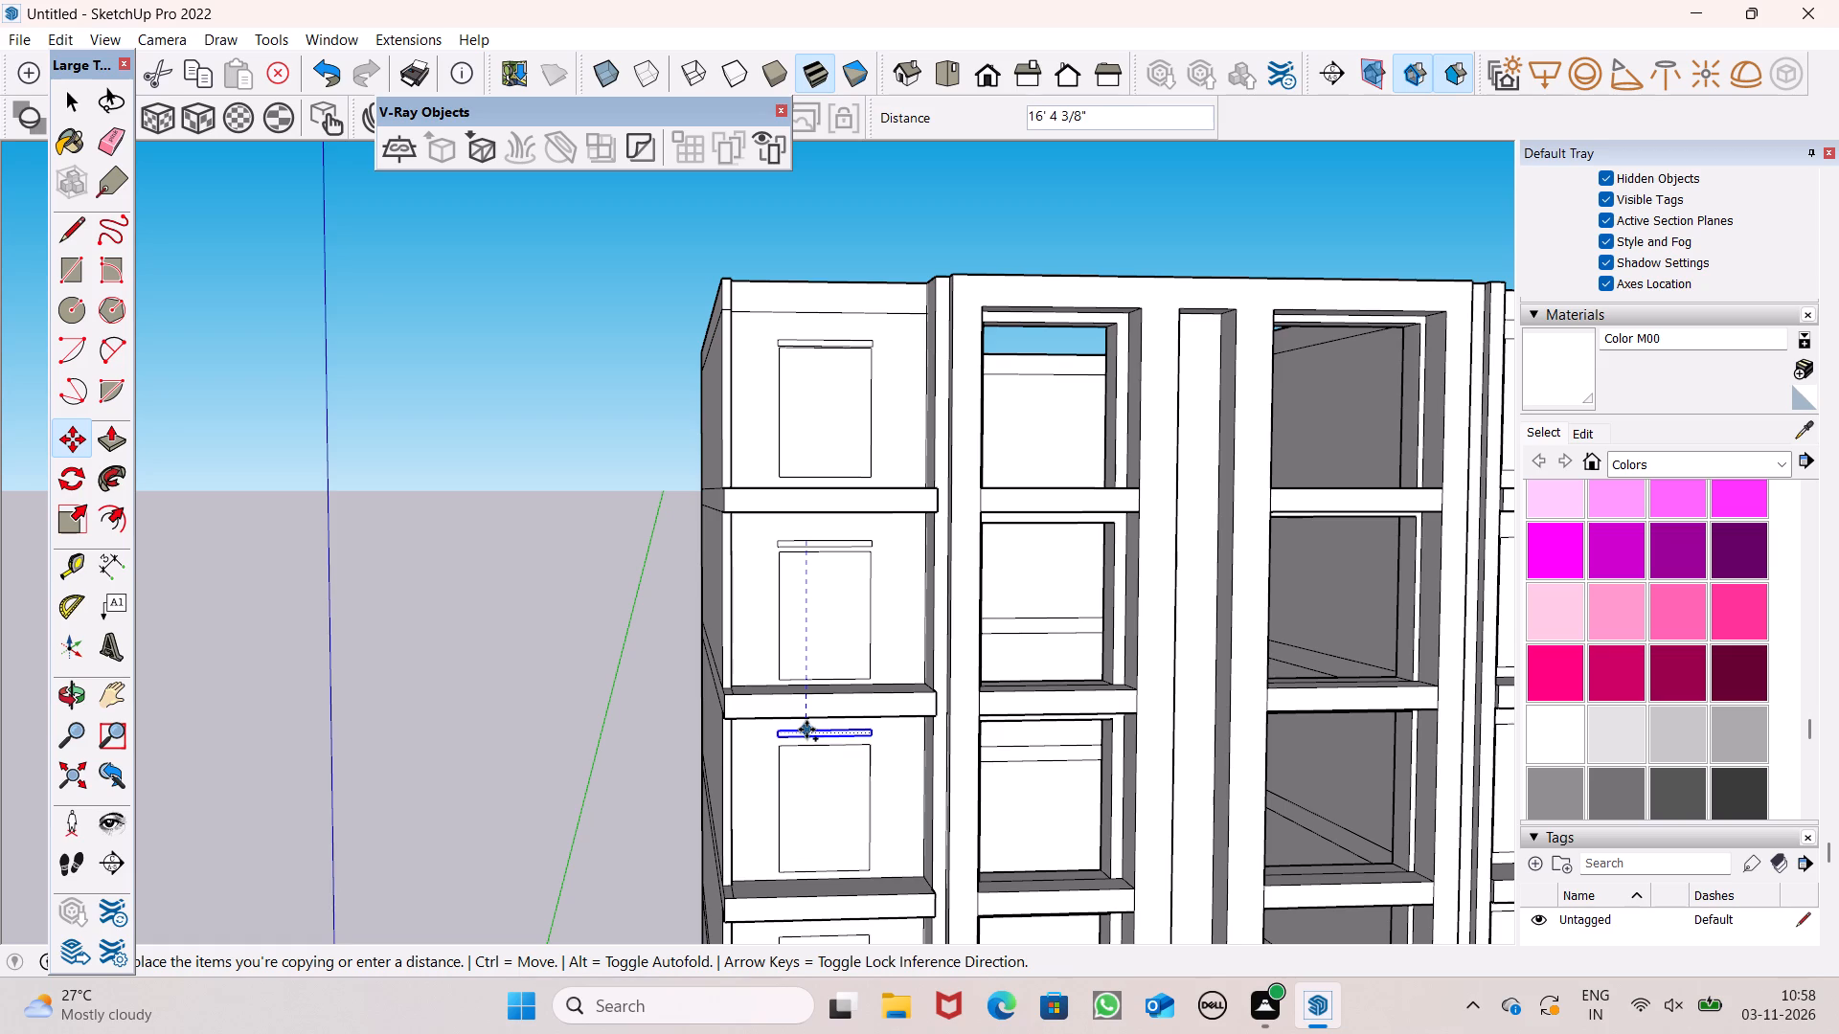
pyautogui.moveTo(806, 730); pyautogui.dragTo(808, 731)
pyautogui.scroll(14, 813, 762)
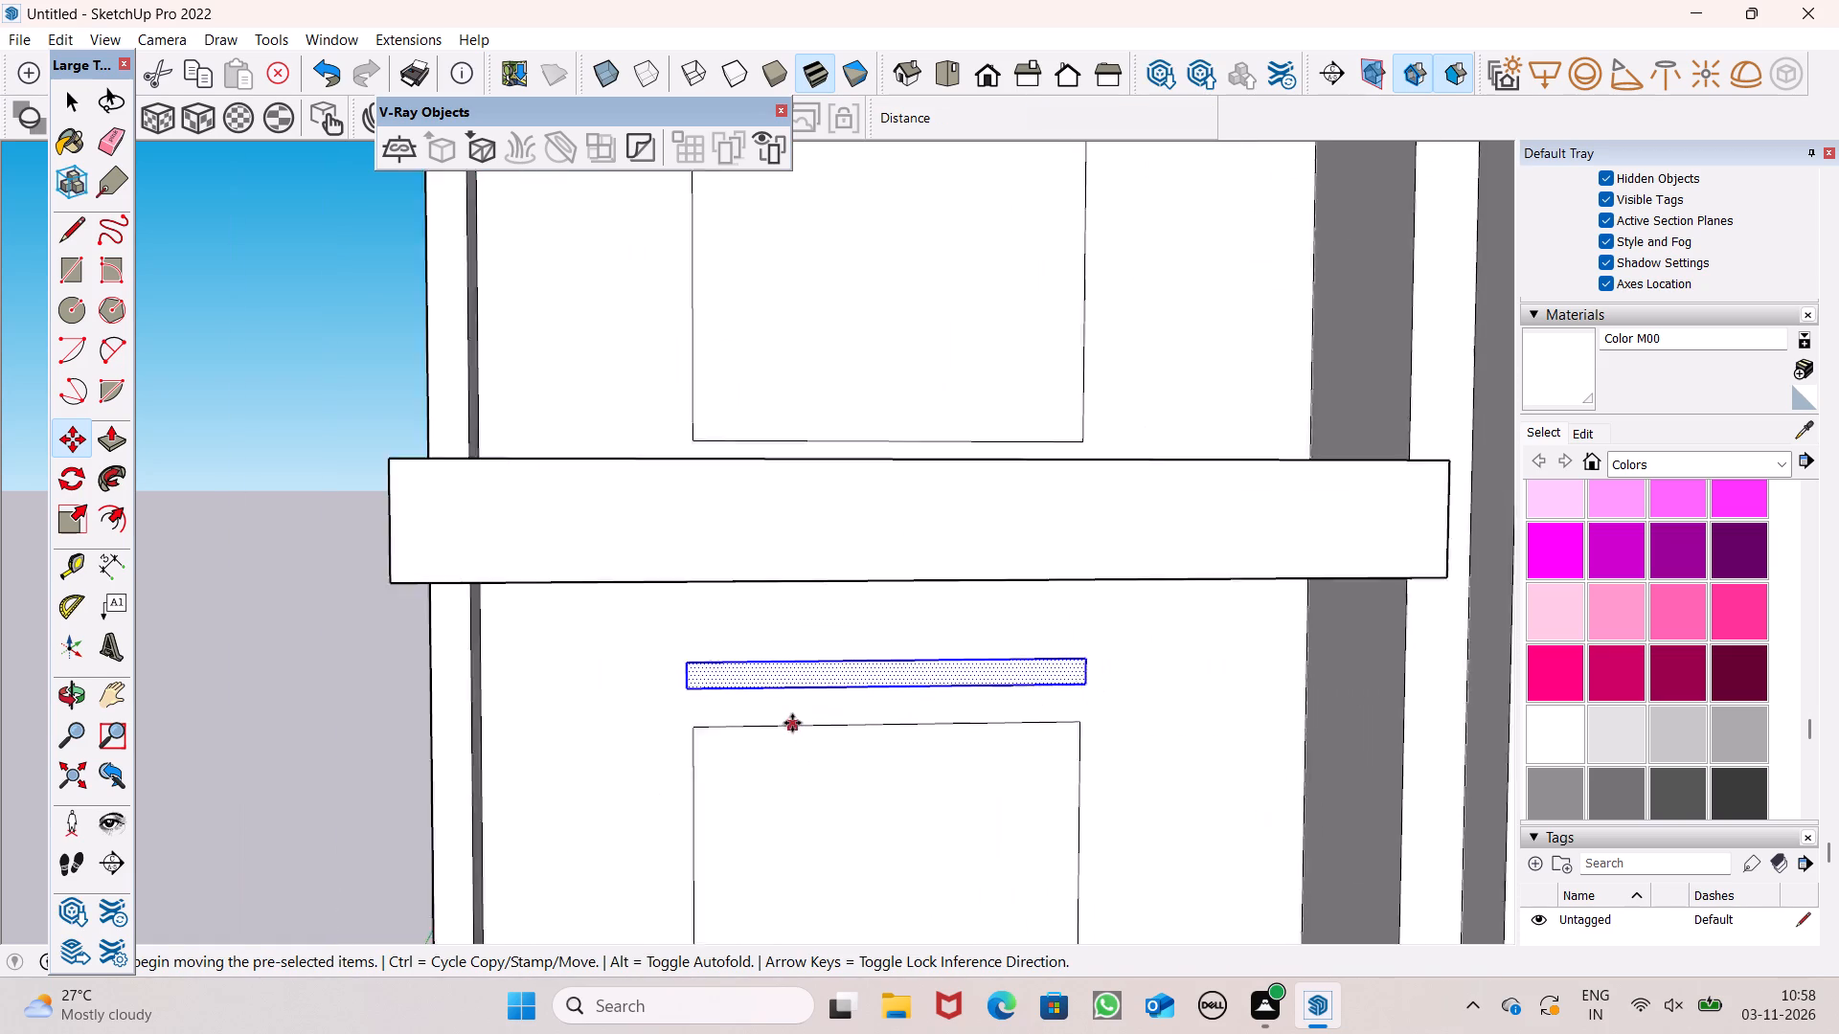
pyautogui.scroll(3, 792, 723)
pyautogui.moveTo(777, 678); pyautogui.dragTo(791, 699)
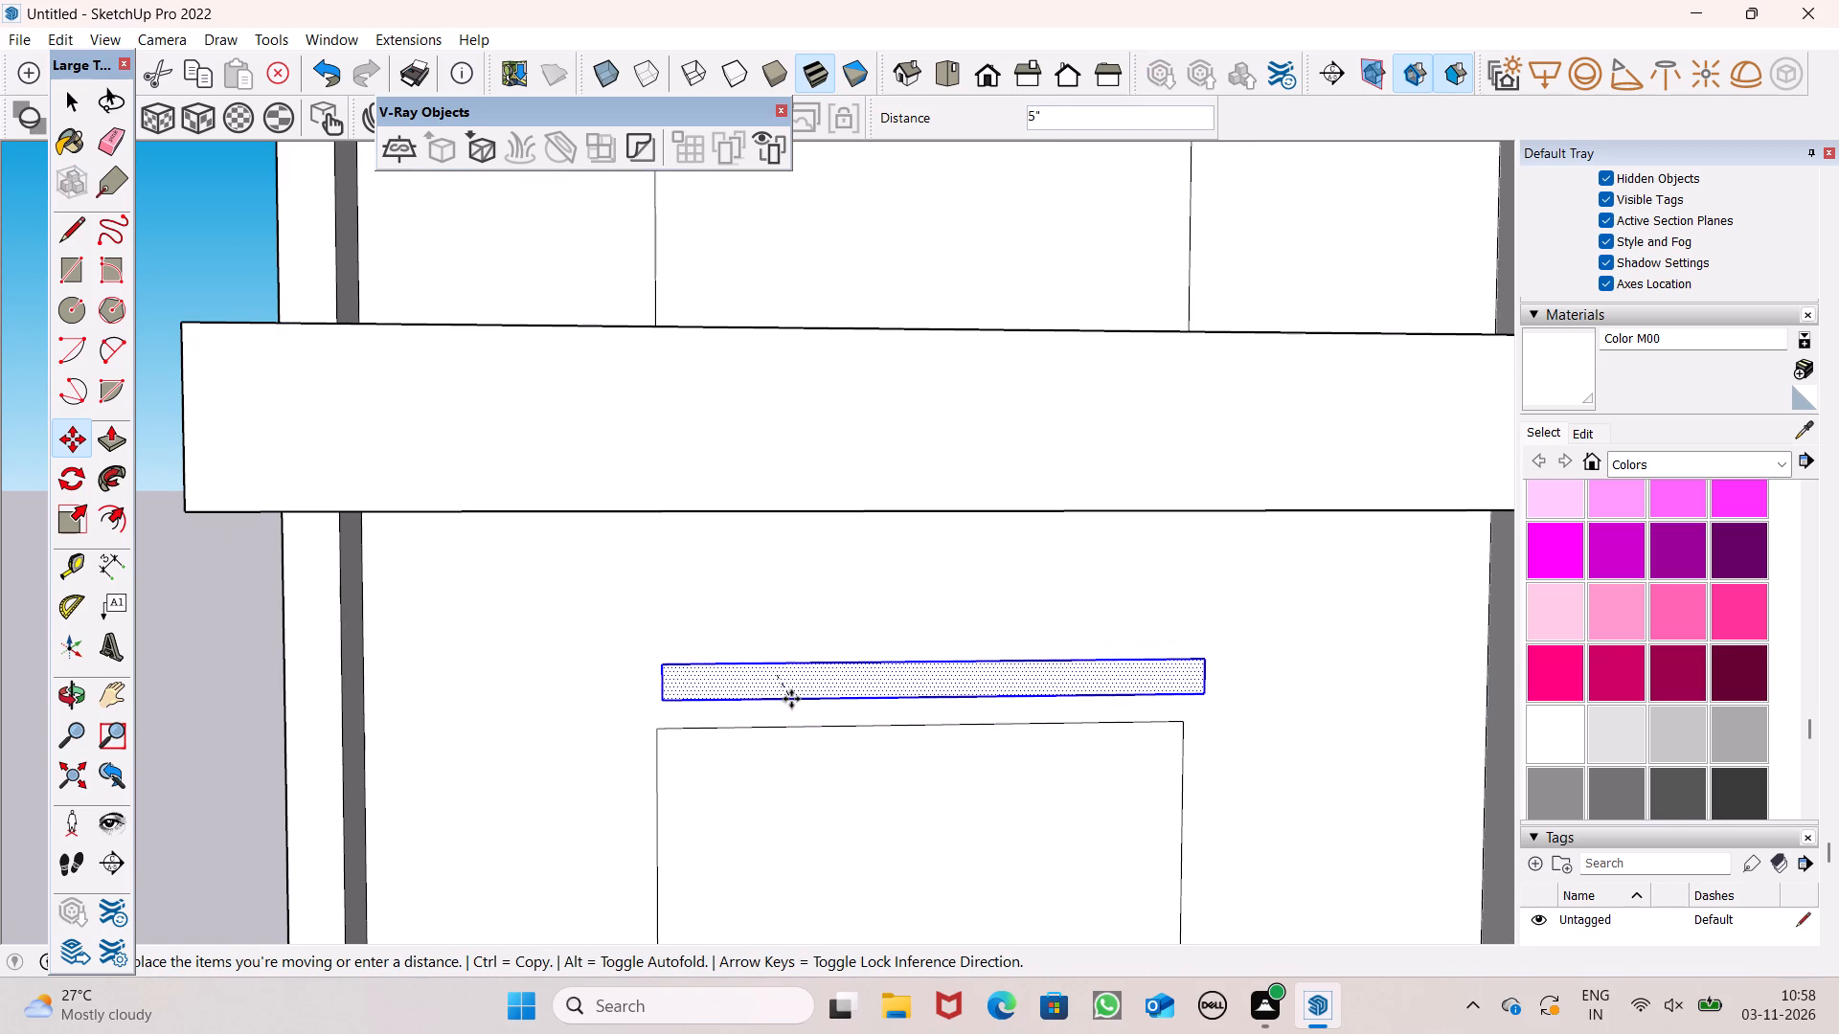
pyautogui.moveTo(791, 699); pyautogui.dragTo(782, 704)
pyautogui.scroll(-15, 778, 596)
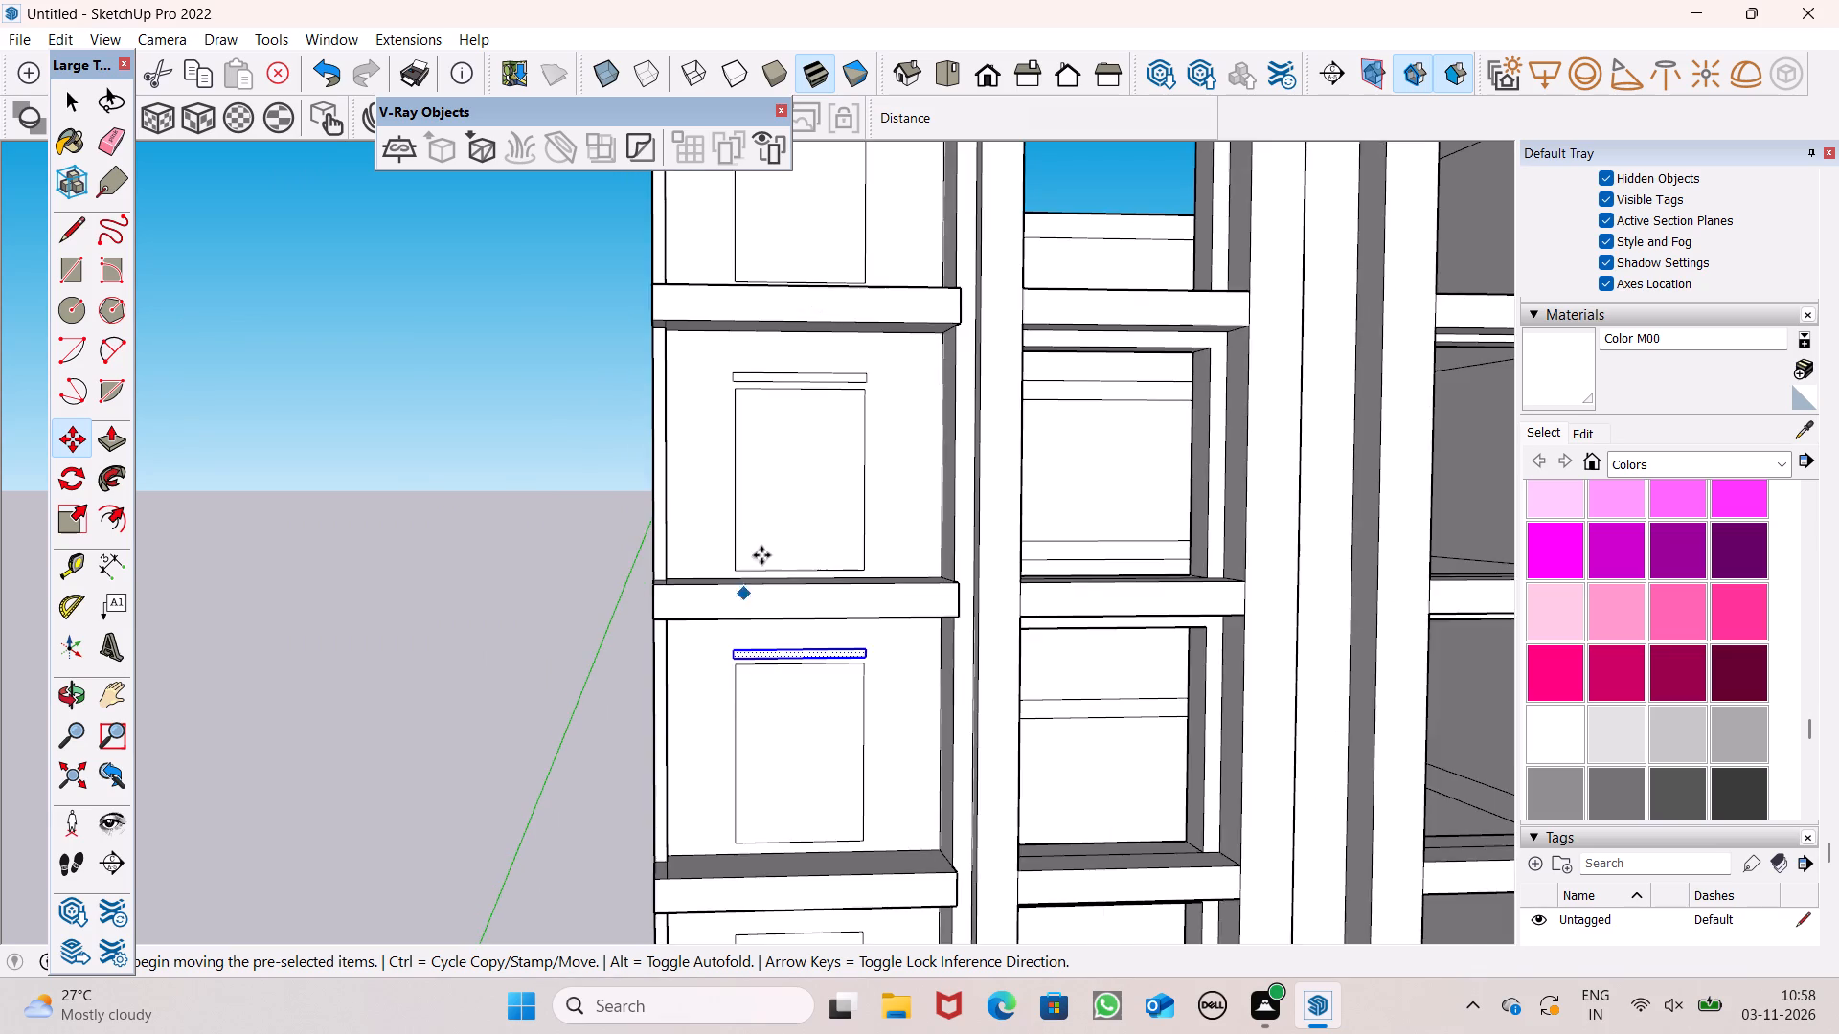
# Copy the left outer bay's thin rectangle down to just above the window below, and again about 17' 1" down onto the lowest level.
pyautogui.scroll(-8, 762, 553)
pyautogui.scroll(9, 766, 870)
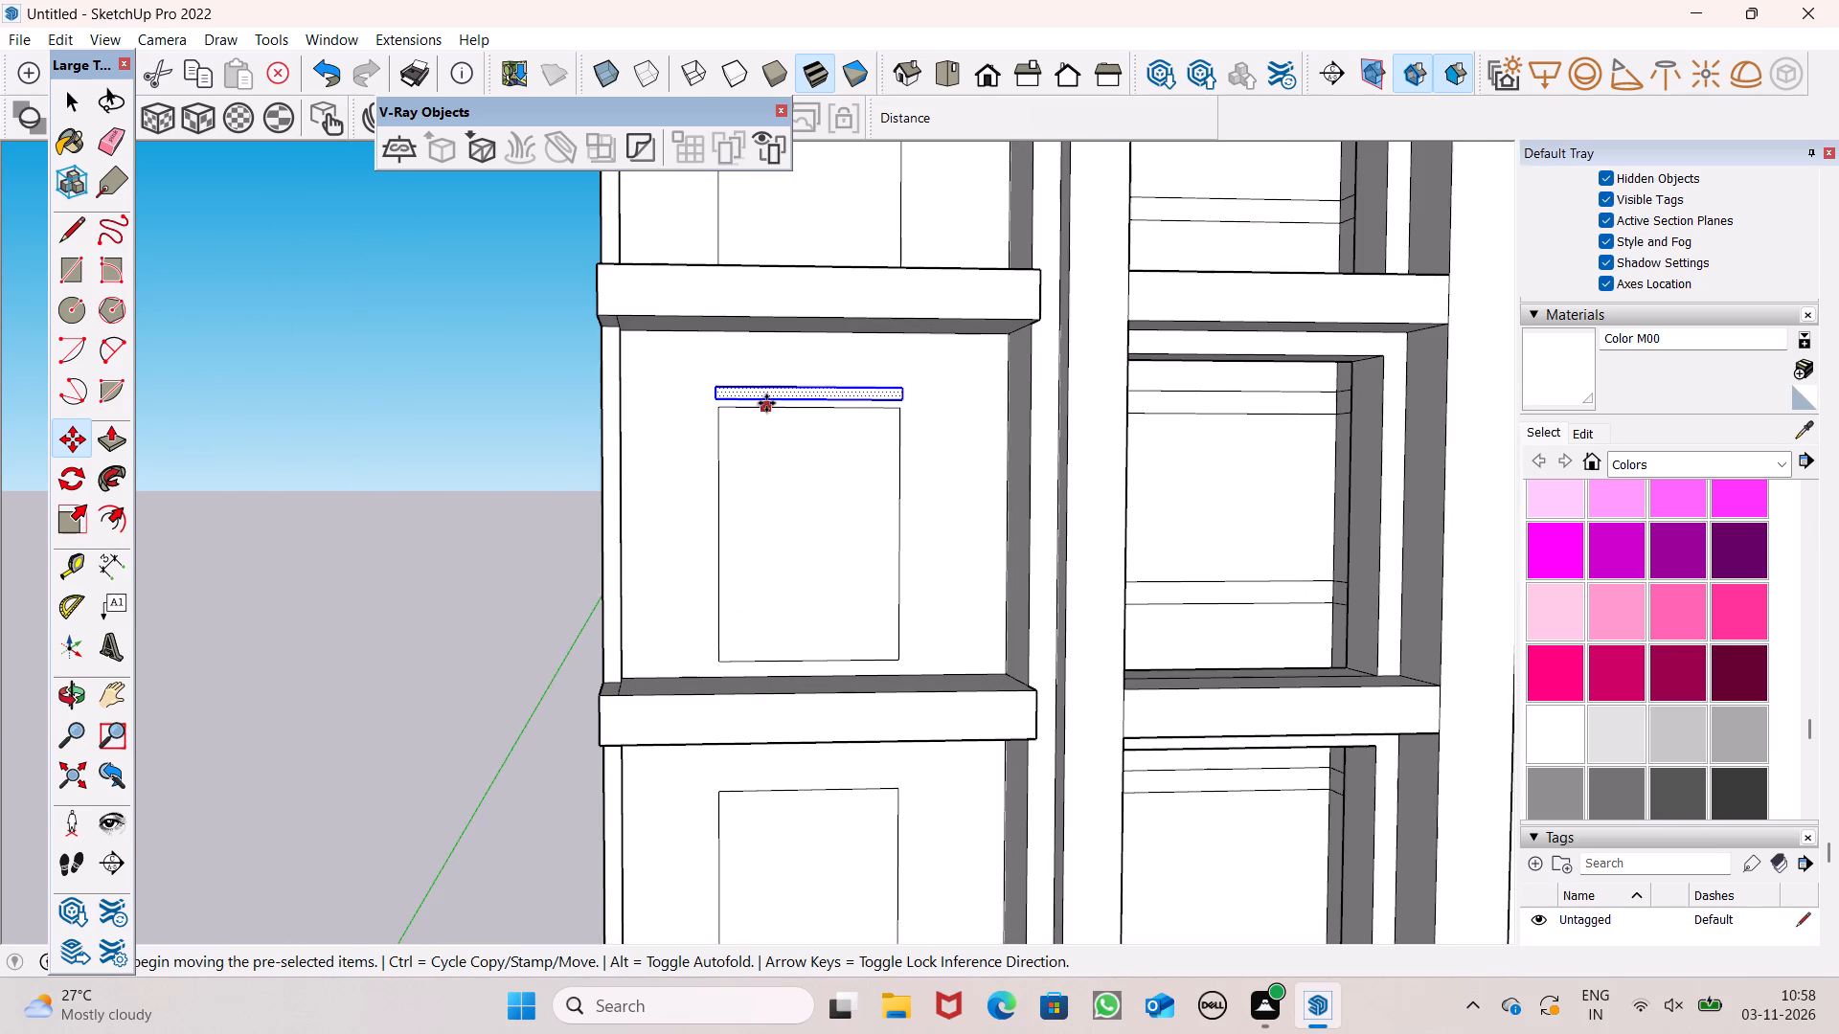
pyautogui.moveTo(766, 403); pyautogui.dragTo(775, 787)
pyautogui.scroll(-13, 750, 495)
pyautogui.scroll(7, 761, 804)
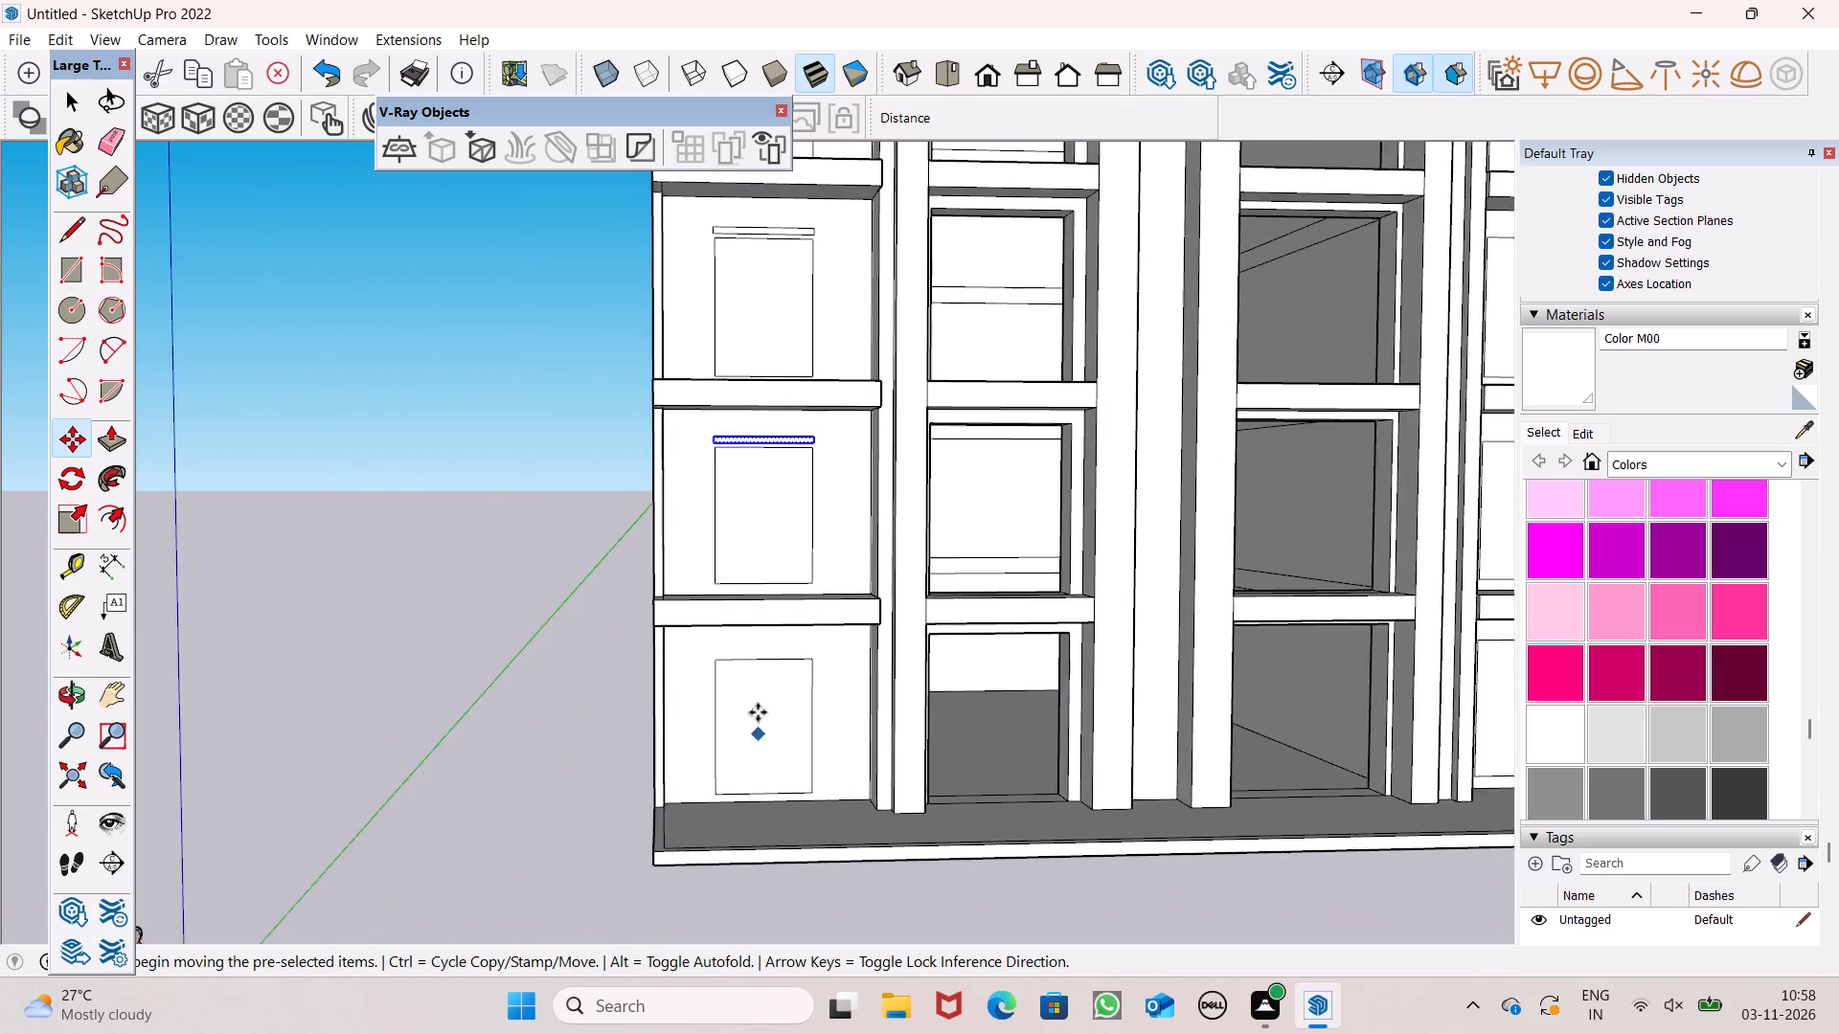
pyautogui.scroll(5, 719, 527)
pyautogui.moveTo(760, 327); pyautogui.dragTo(766, 731)
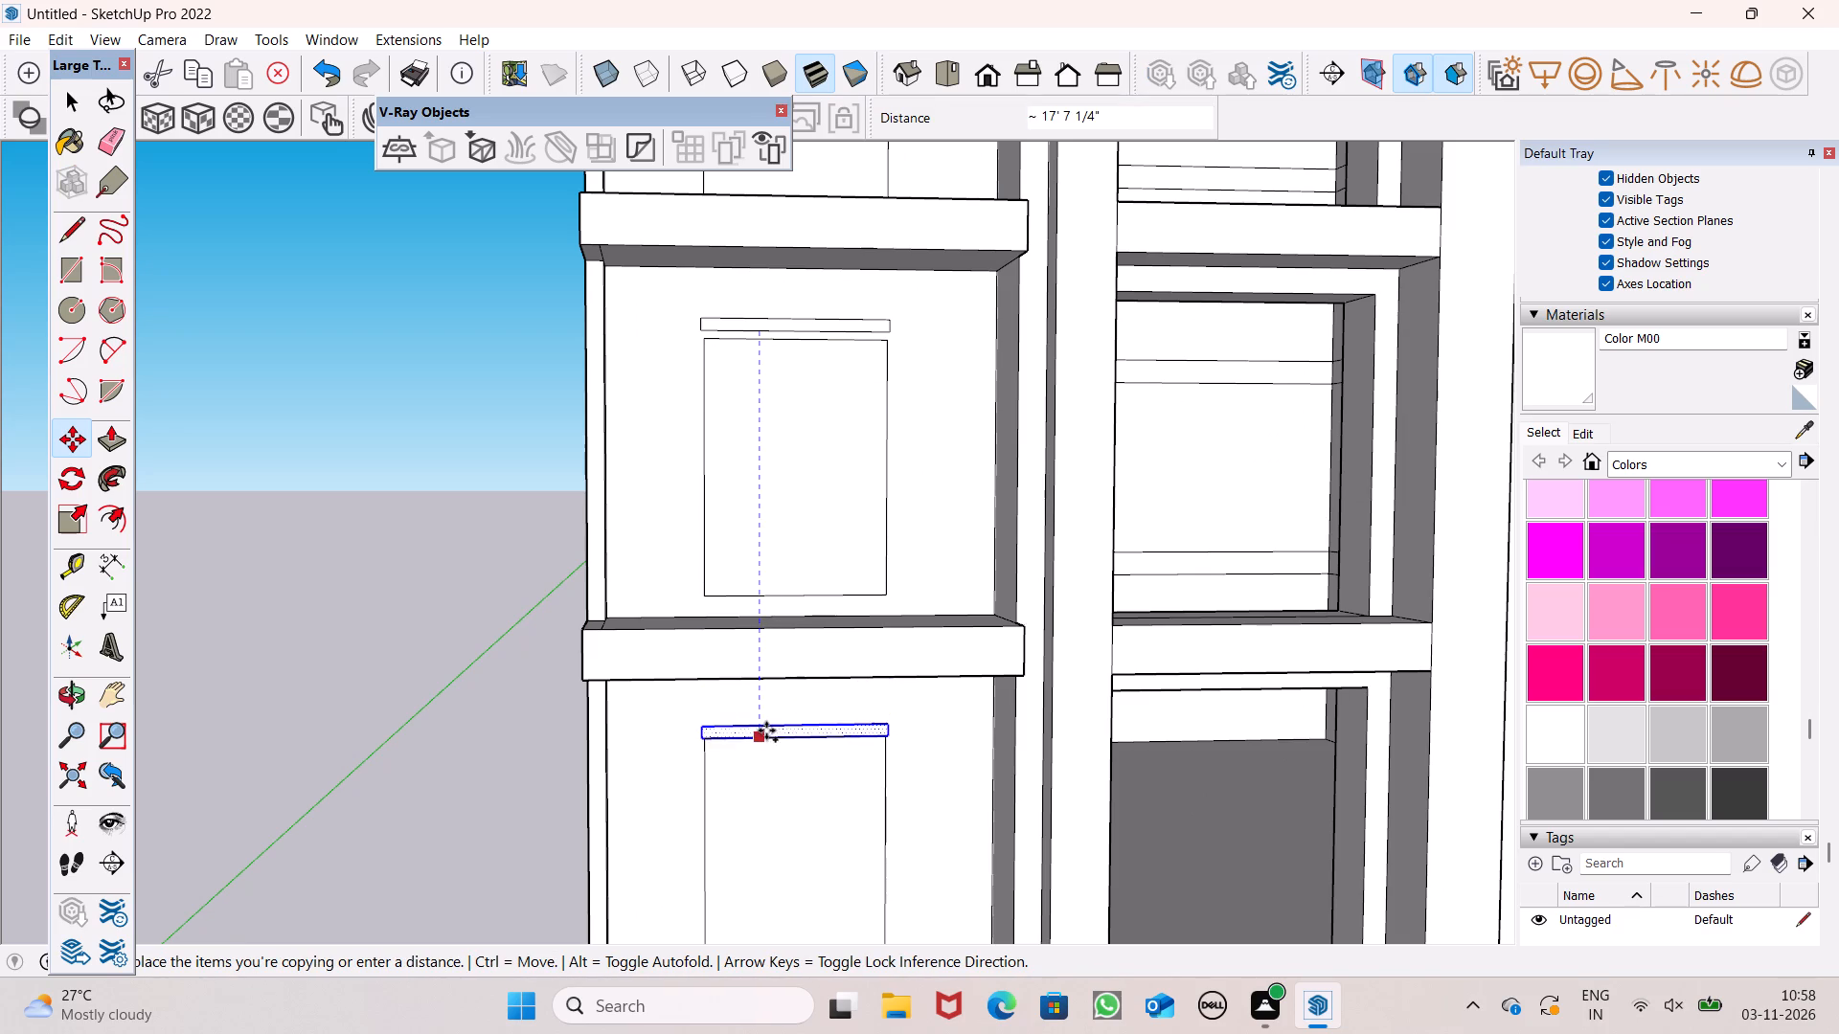
pyautogui.moveTo(766, 731); pyautogui.dragTo(766, 727)
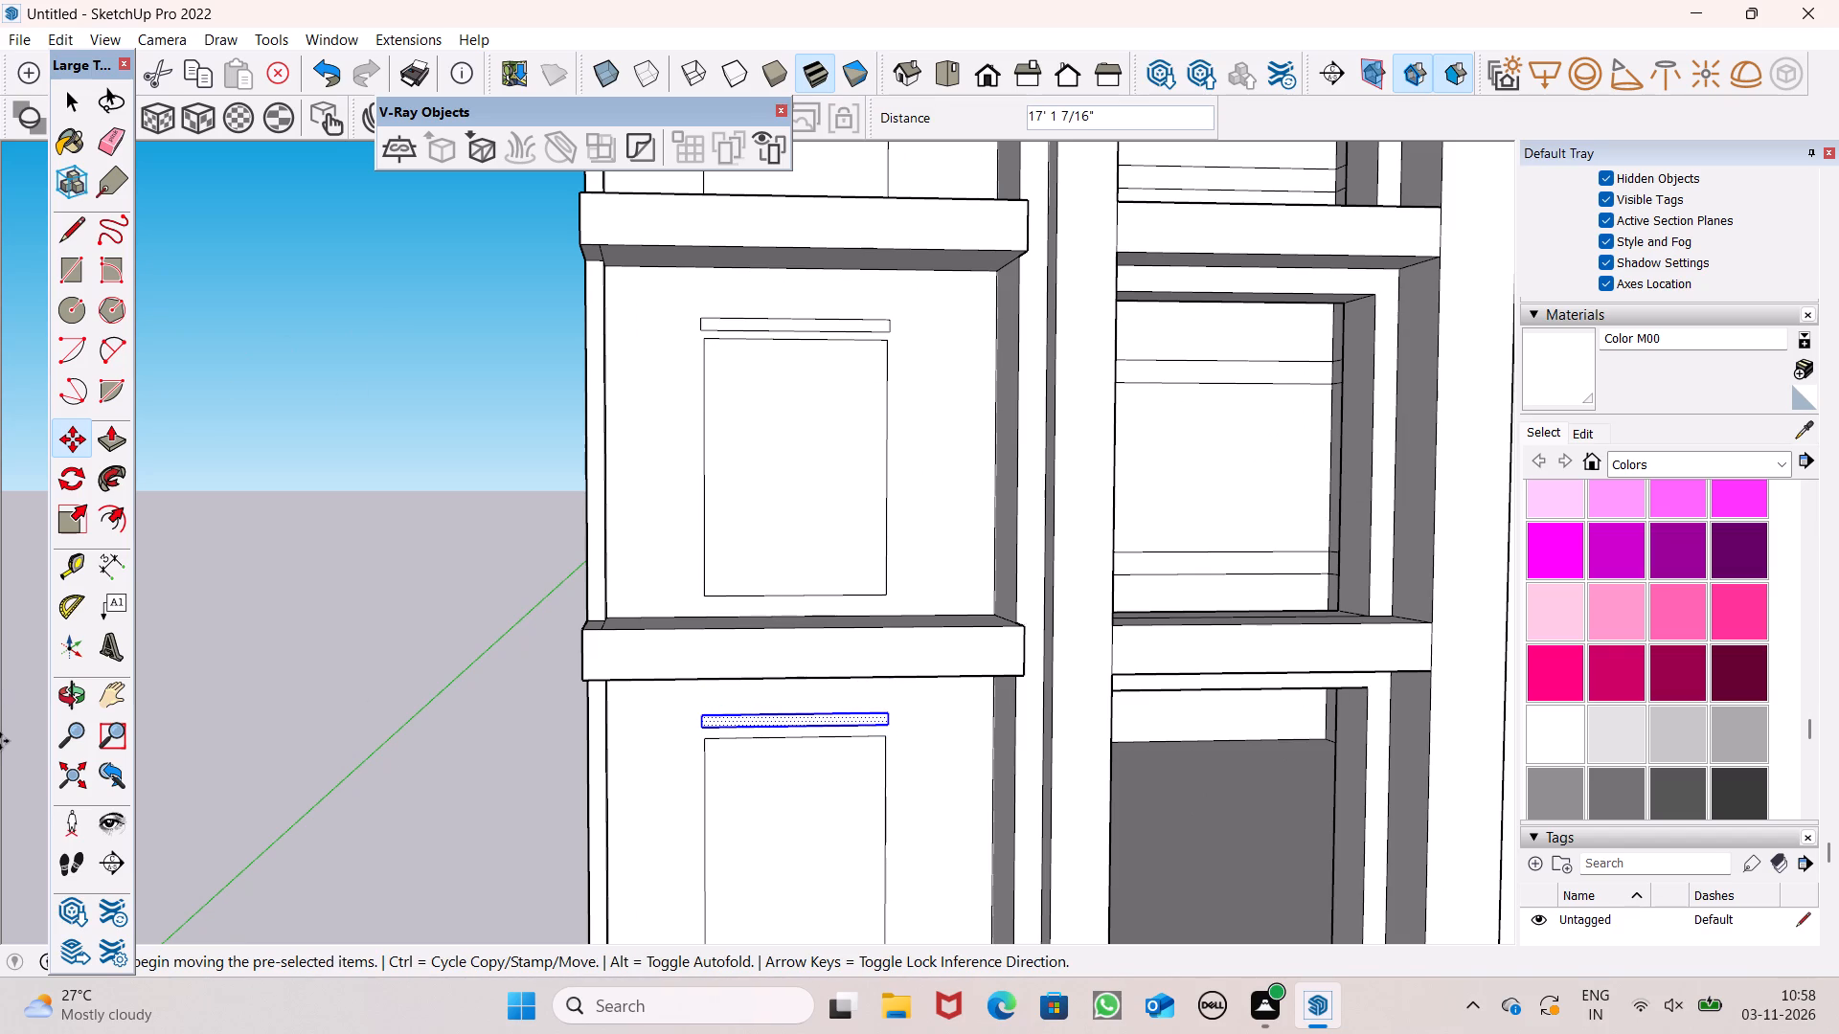
pyautogui.press('space')
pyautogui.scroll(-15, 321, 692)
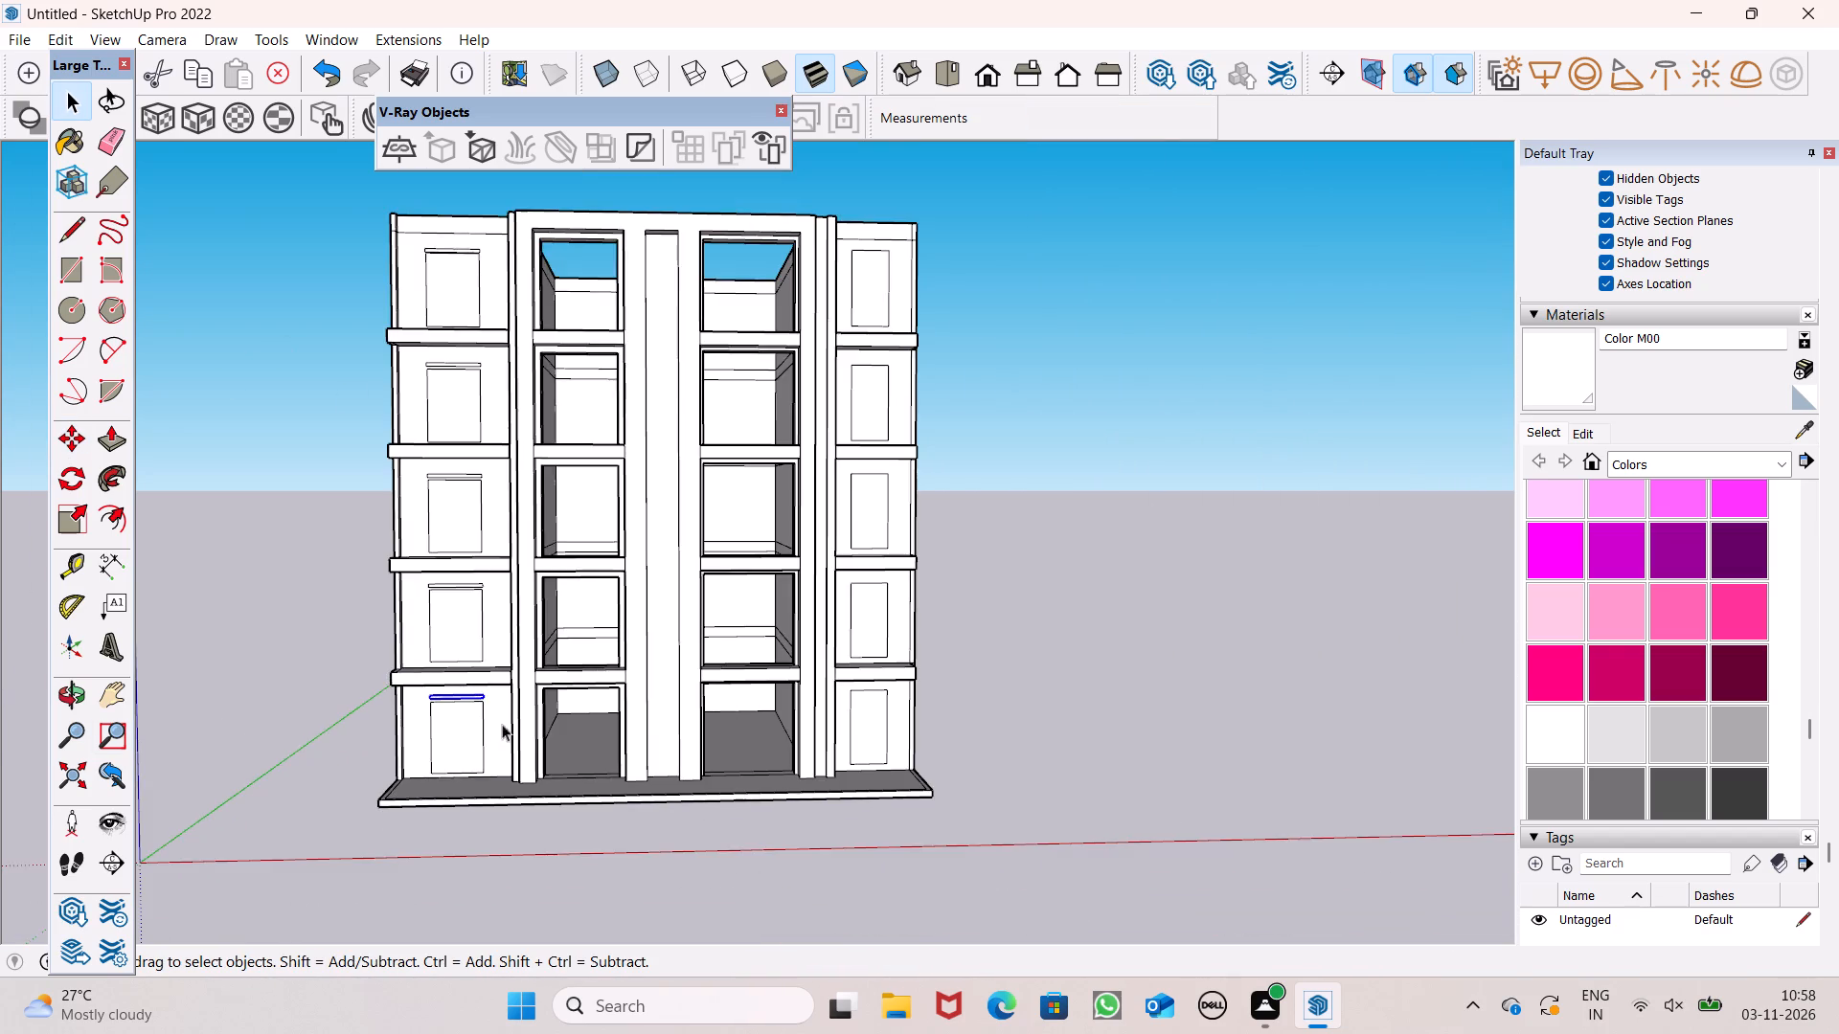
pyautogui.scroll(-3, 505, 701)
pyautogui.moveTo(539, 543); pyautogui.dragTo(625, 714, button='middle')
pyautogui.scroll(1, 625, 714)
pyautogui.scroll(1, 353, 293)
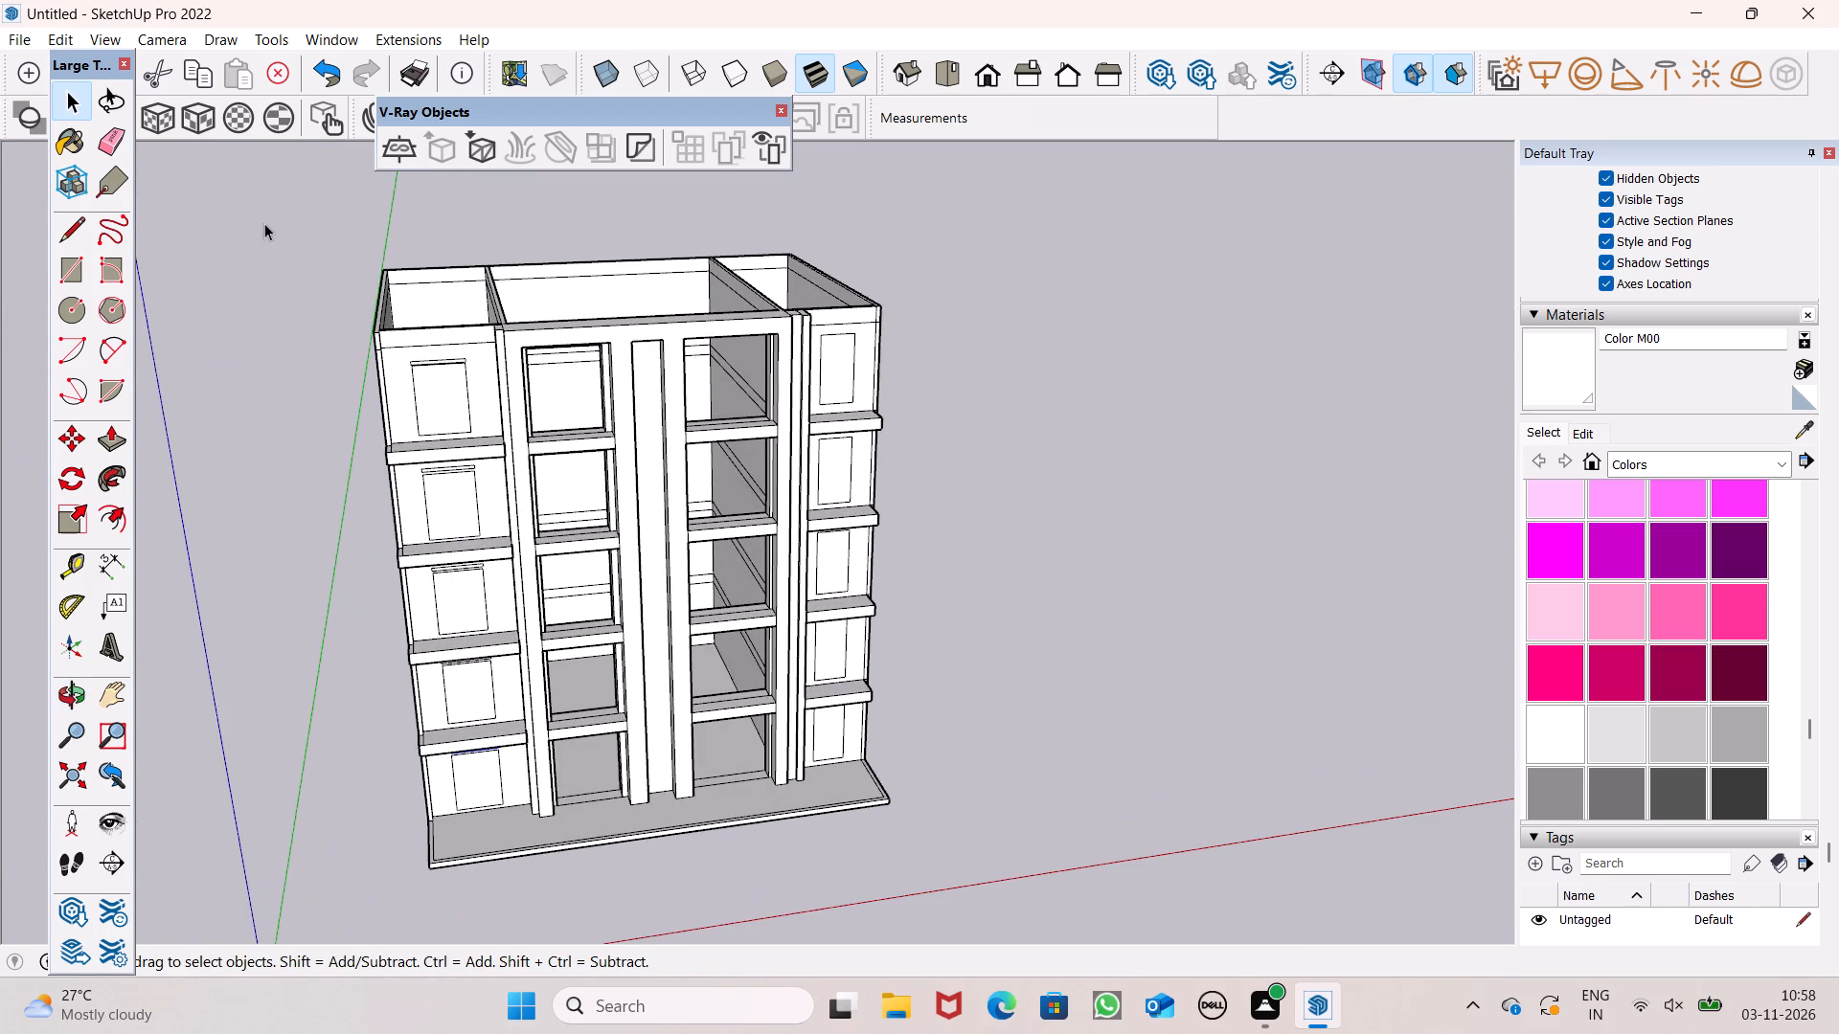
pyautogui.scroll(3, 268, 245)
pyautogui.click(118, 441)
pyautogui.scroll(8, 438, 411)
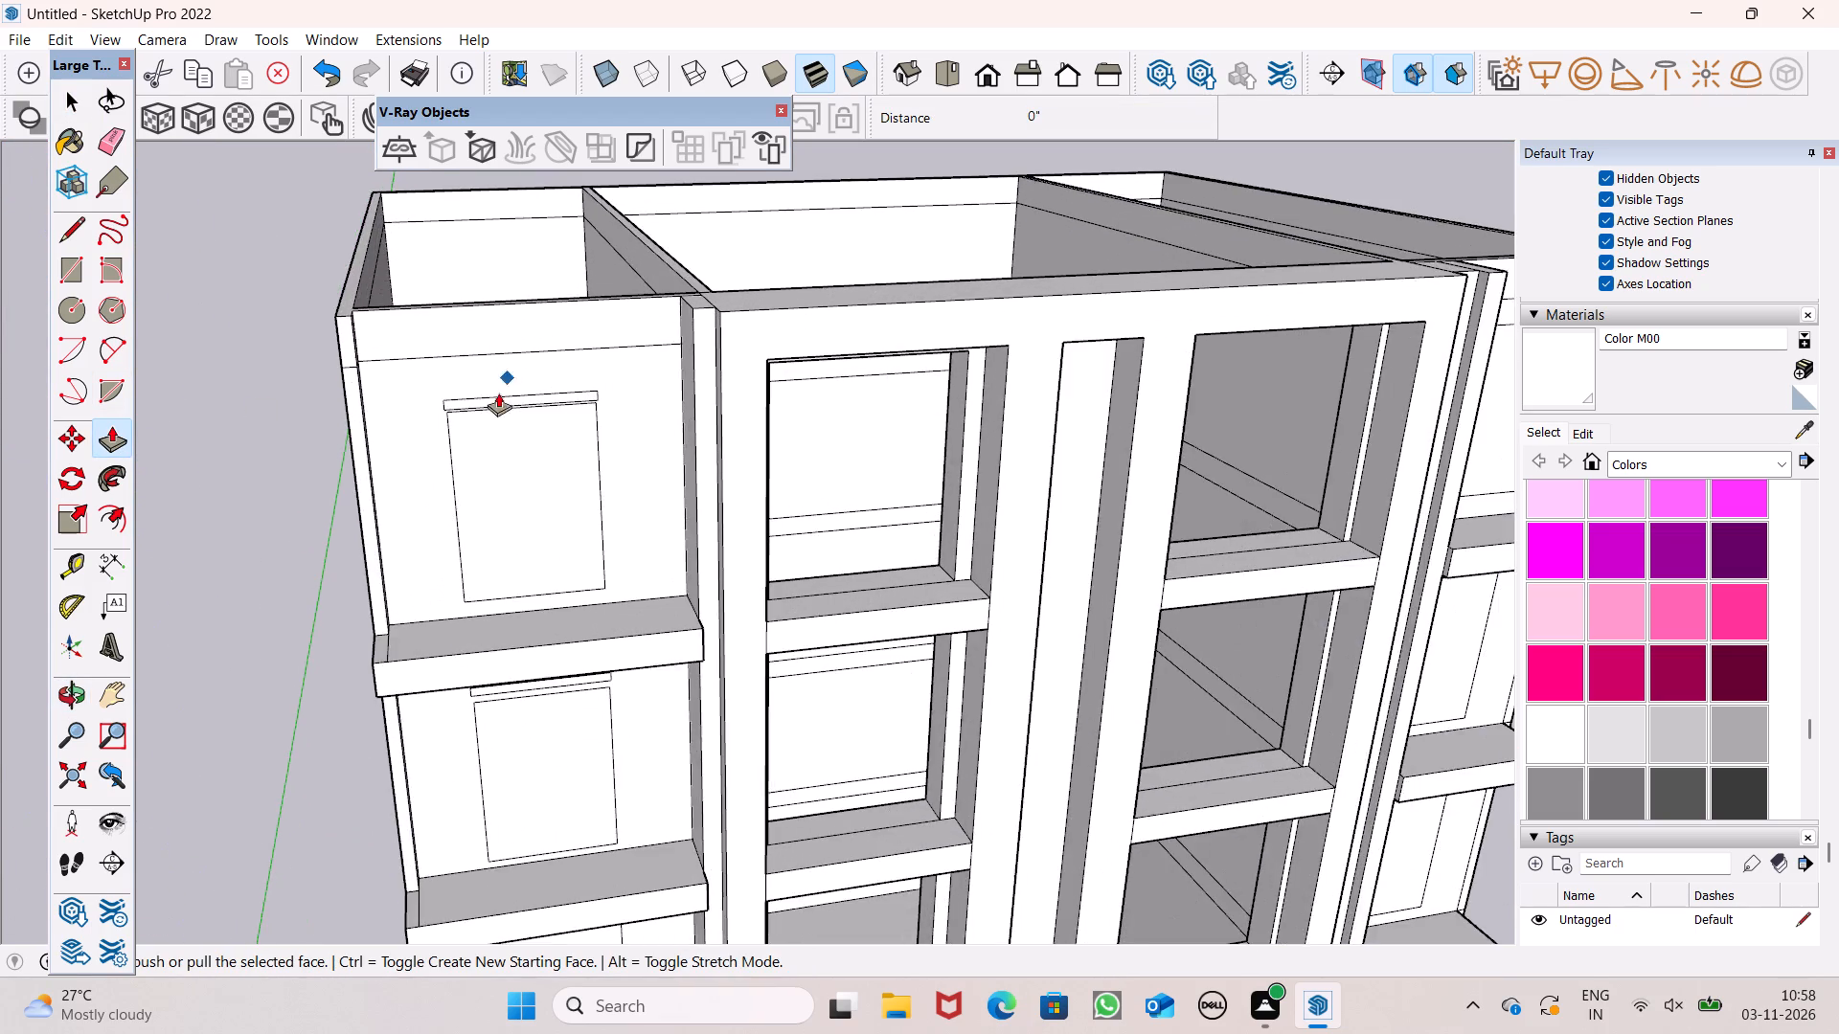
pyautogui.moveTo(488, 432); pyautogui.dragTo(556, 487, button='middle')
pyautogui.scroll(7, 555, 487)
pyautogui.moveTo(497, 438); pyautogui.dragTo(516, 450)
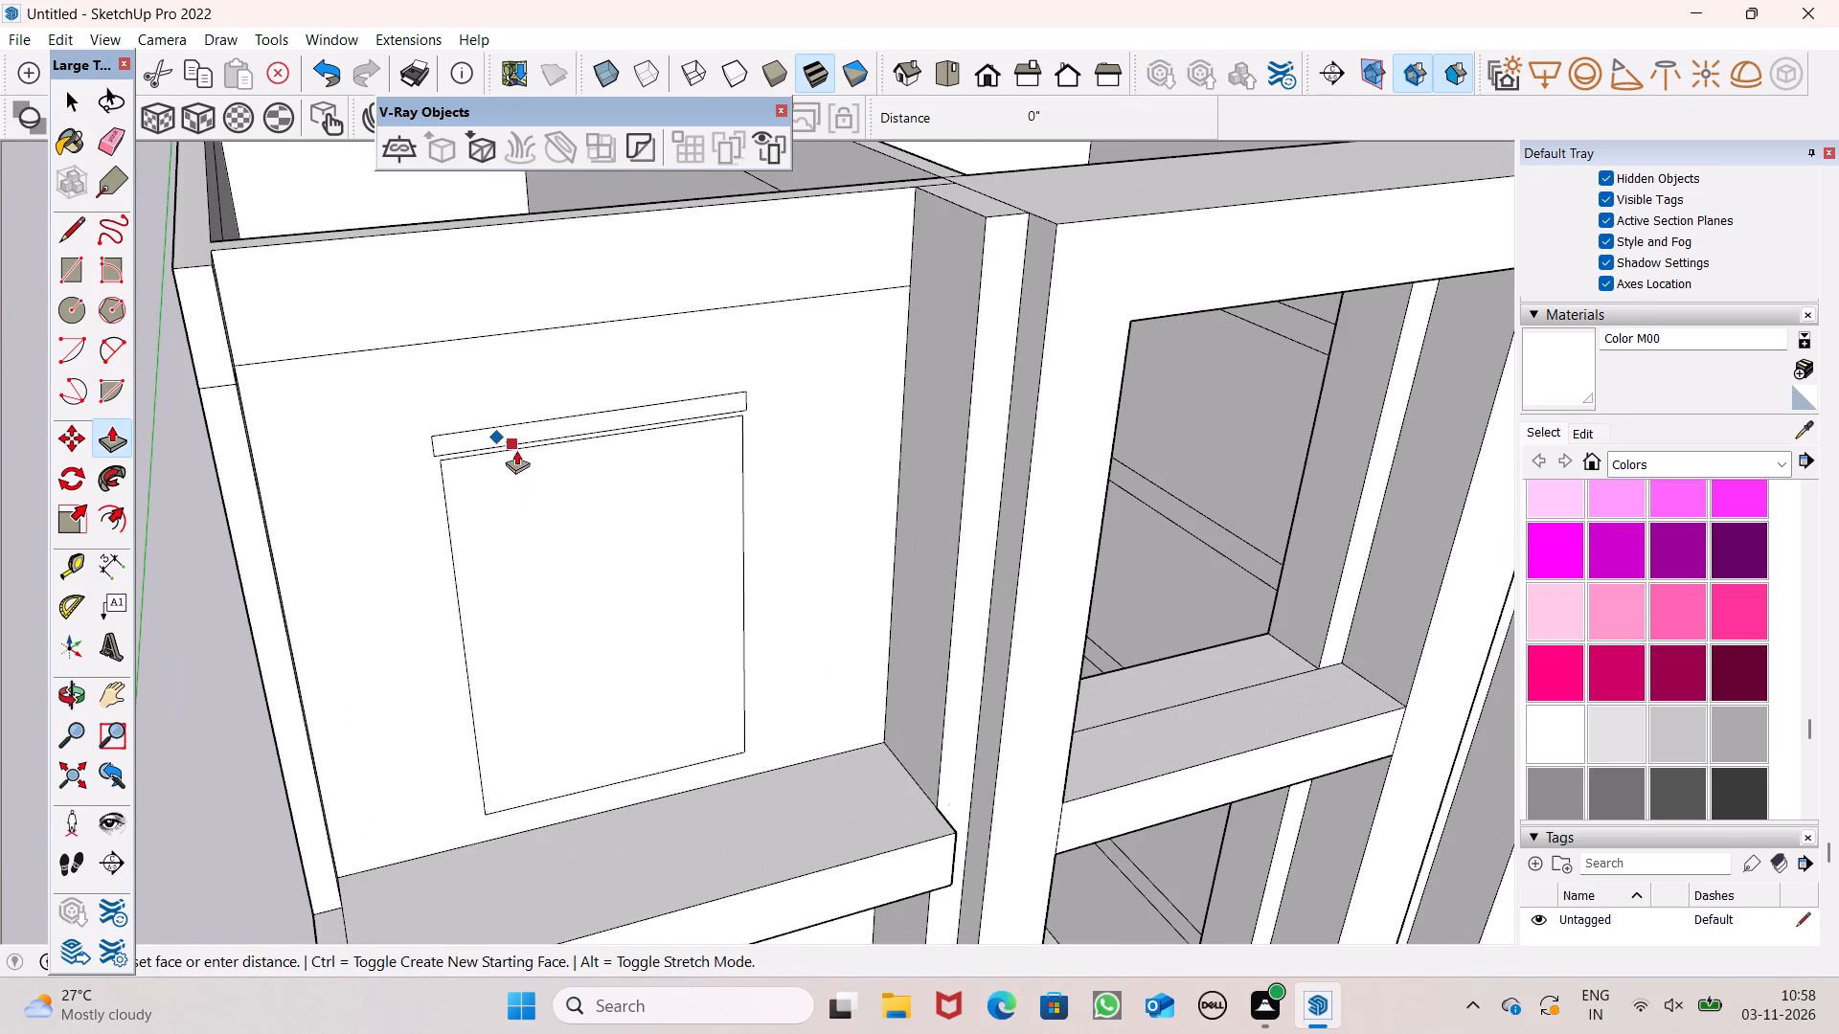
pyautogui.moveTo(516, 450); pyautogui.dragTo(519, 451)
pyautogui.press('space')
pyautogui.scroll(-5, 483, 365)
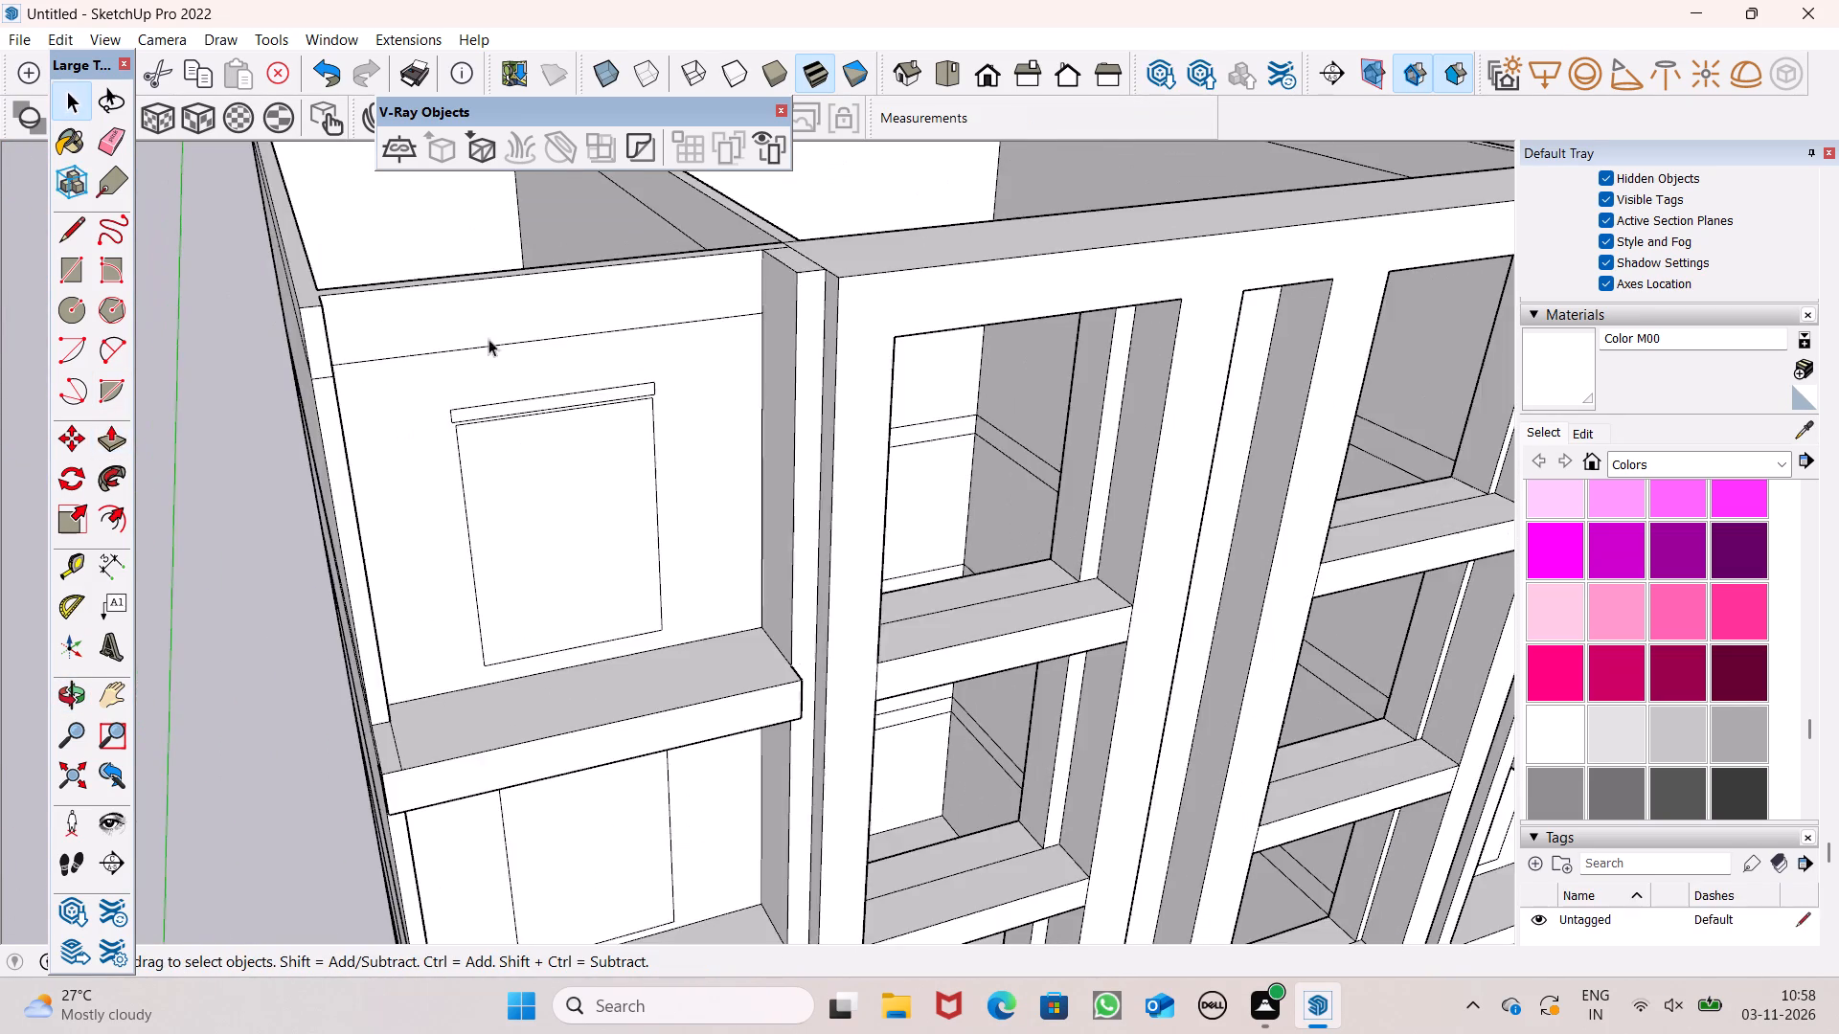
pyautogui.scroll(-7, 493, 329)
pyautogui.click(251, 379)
# Pull the thin rectangle above the left outer bay's top-level window outward about 1' 11/16" with Push/Pull.
pyautogui.scroll(-3, 456, 375)
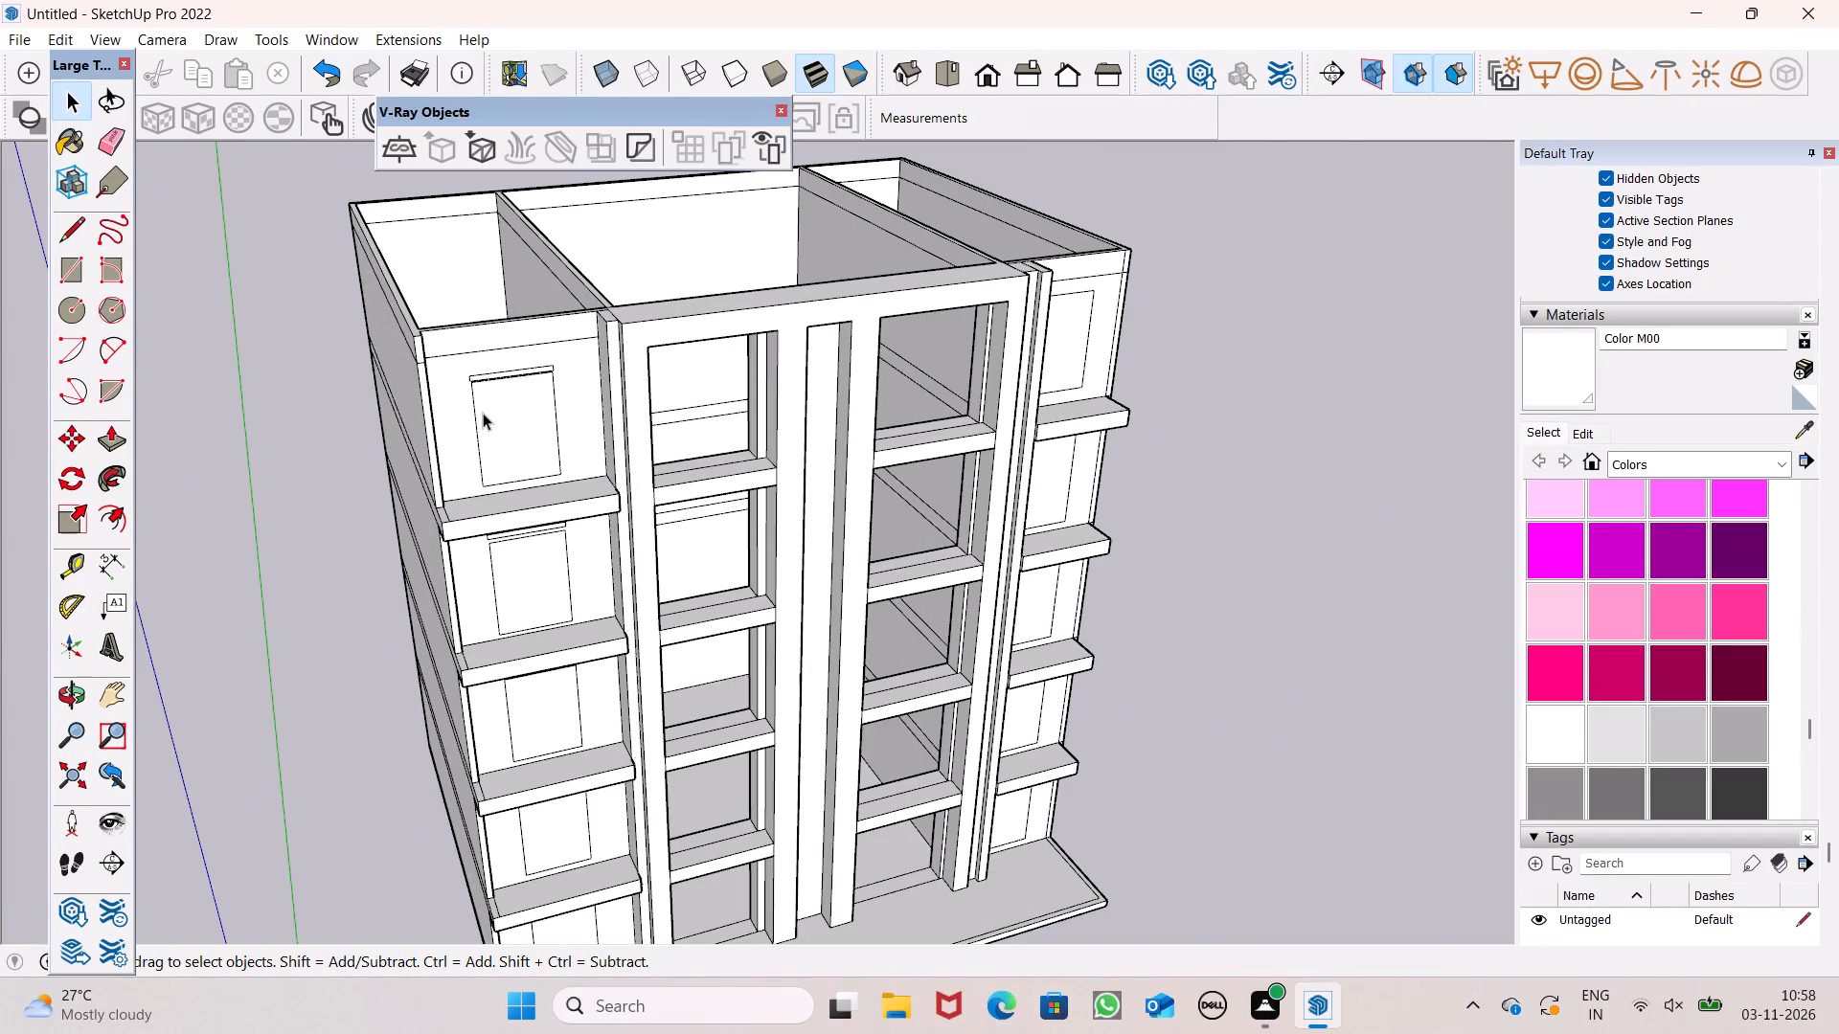
pyautogui.scroll(8, 478, 393)
pyautogui.moveTo(519, 400); pyautogui.dragTo(547, 476, button='middle')
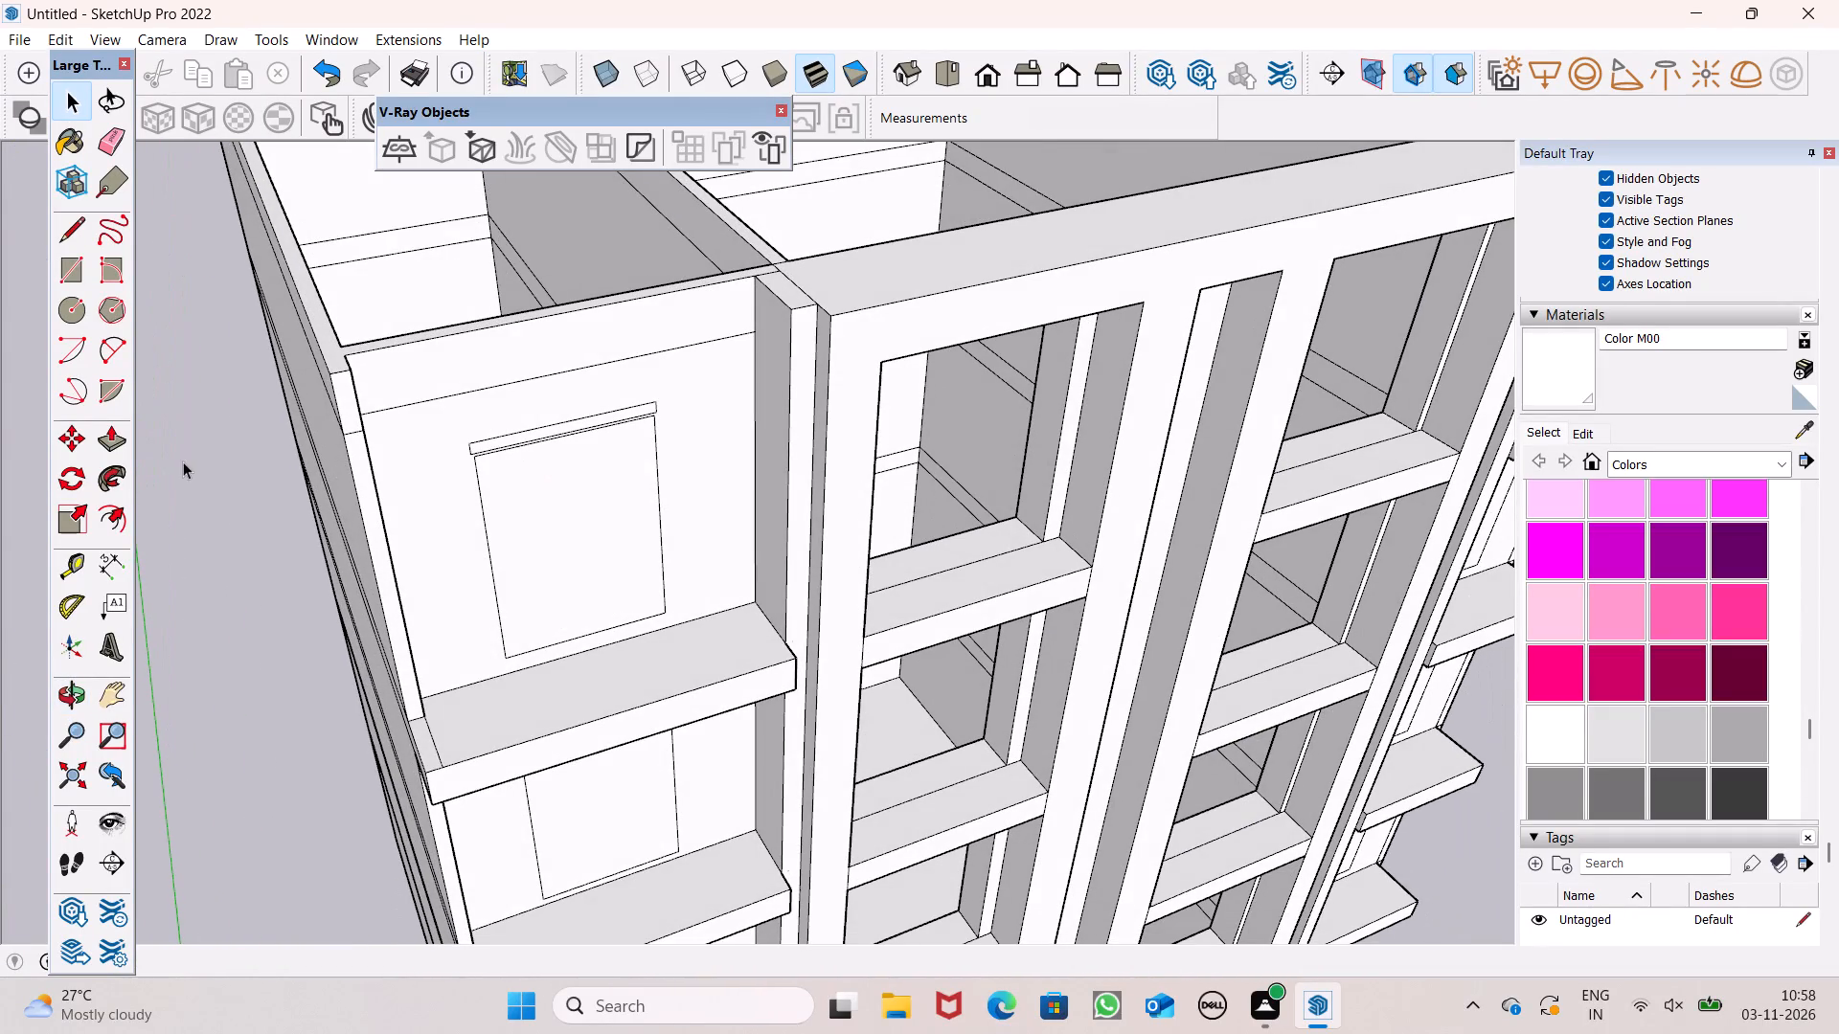
pyautogui.click(120, 445)
pyautogui.scroll(7, 352, 512)
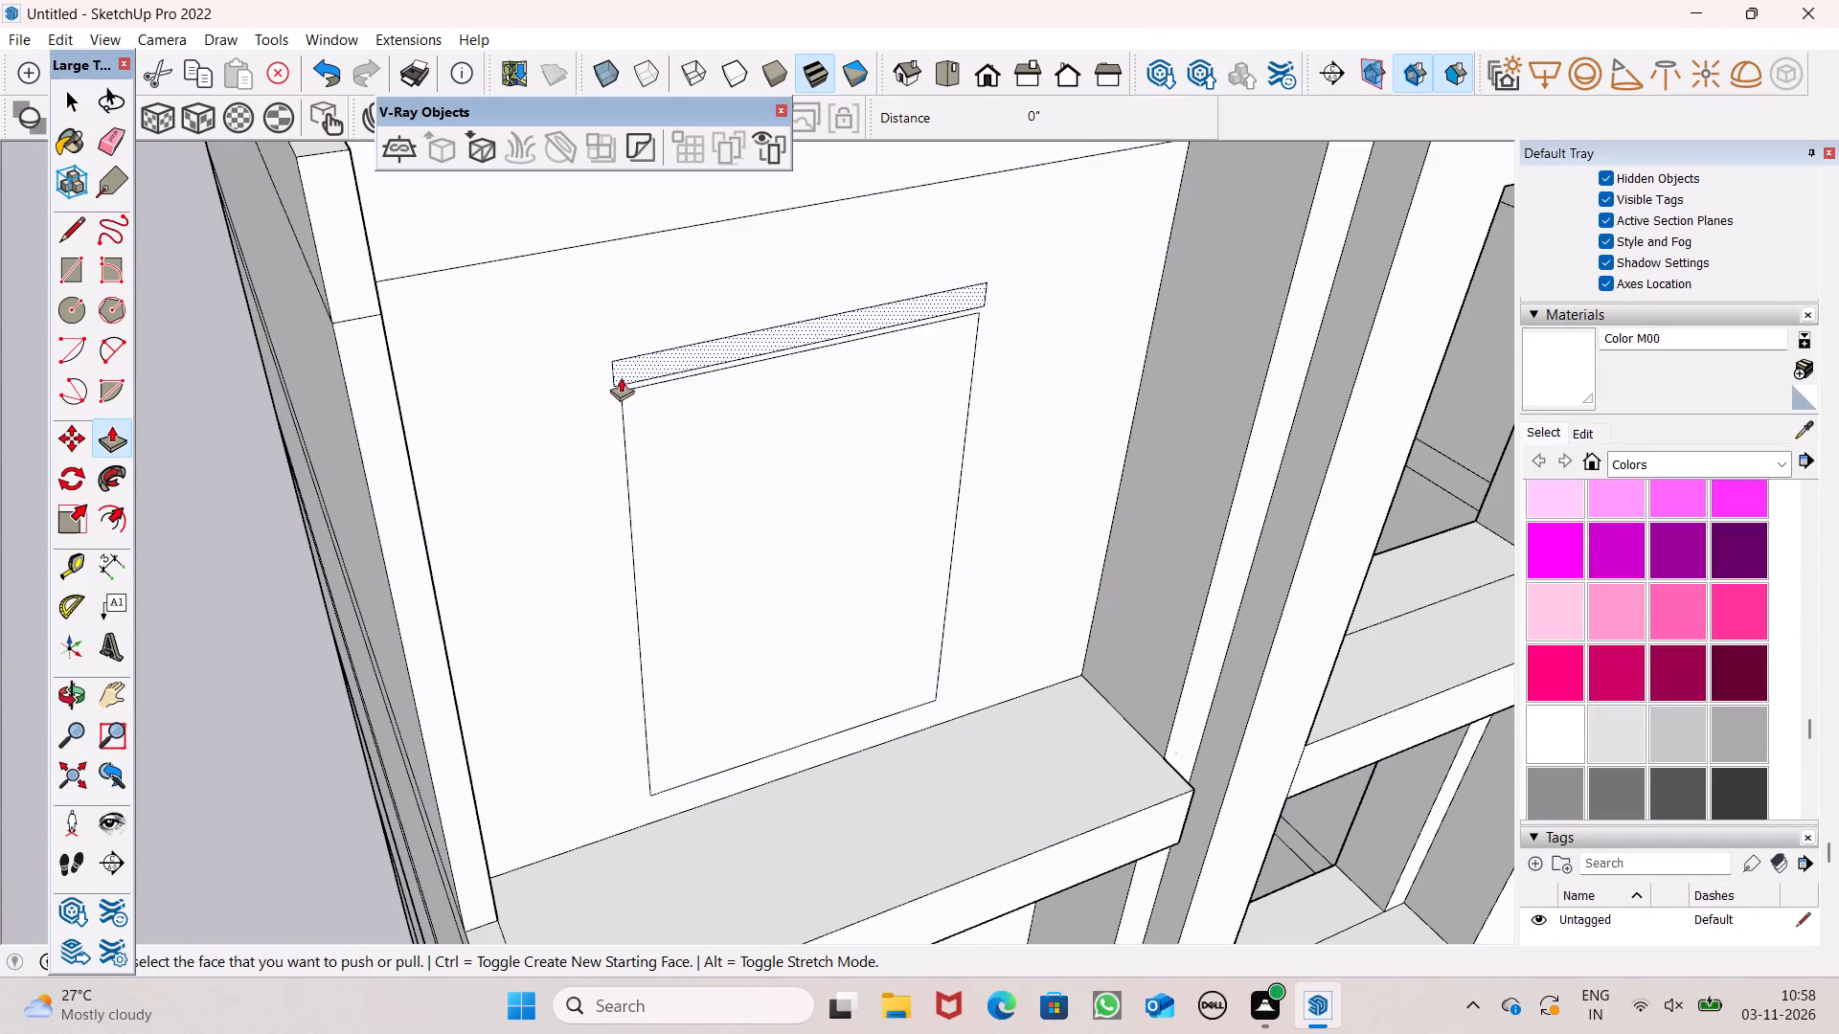
pyautogui.moveTo(625, 374); pyautogui.dragTo(656, 392)
# Pull the underside of the top-level projecting strip down about 1 1/2" to meet the top of its window.
pyautogui.scroll(-5, 665, 381)
pyautogui.moveTo(684, 430); pyautogui.dragTo(701, 88, button='middle')
pyautogui.scroll(1, 701, 88)
pyautogui.scroll(7, 698, 221)
pyautogui.scroll(-6, 713, 378)
pyautogui.scroll(2, 702, 283)
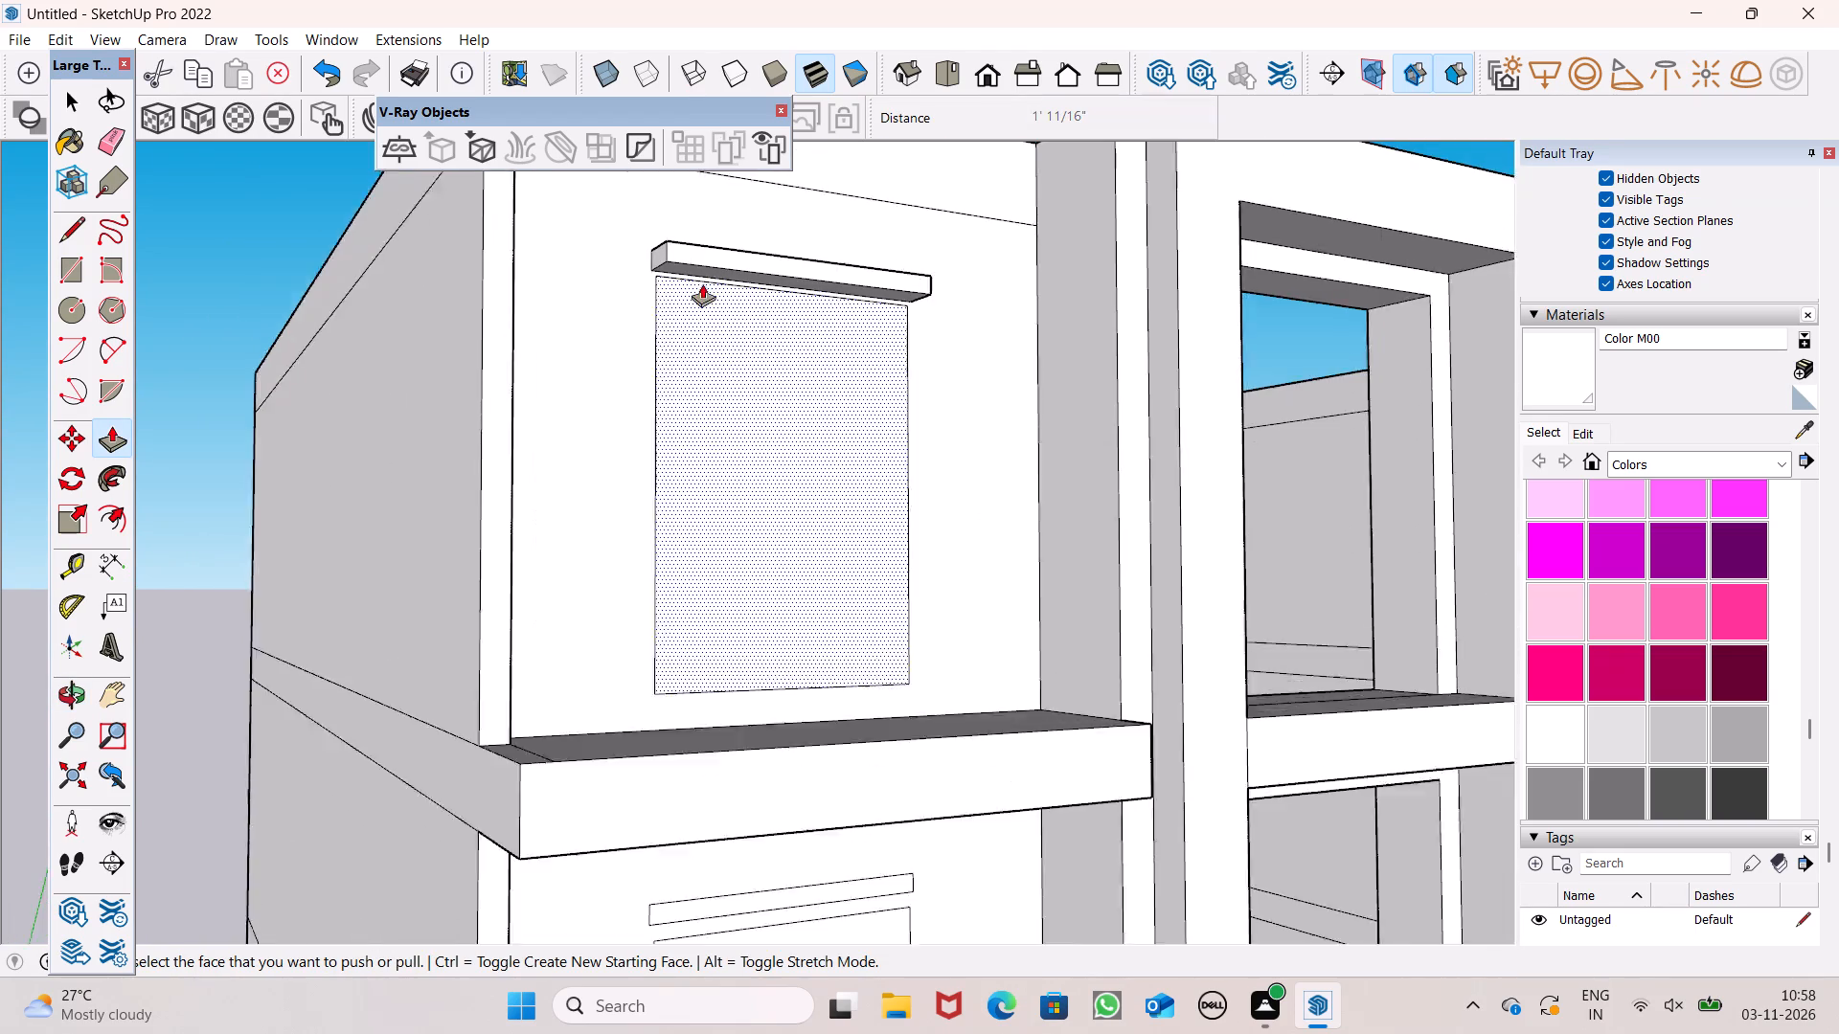
pyautogui.scroll(5, 702, 283)
pyautogui.moveTo(708, 262); pyautogui.dragTo(707, 273)
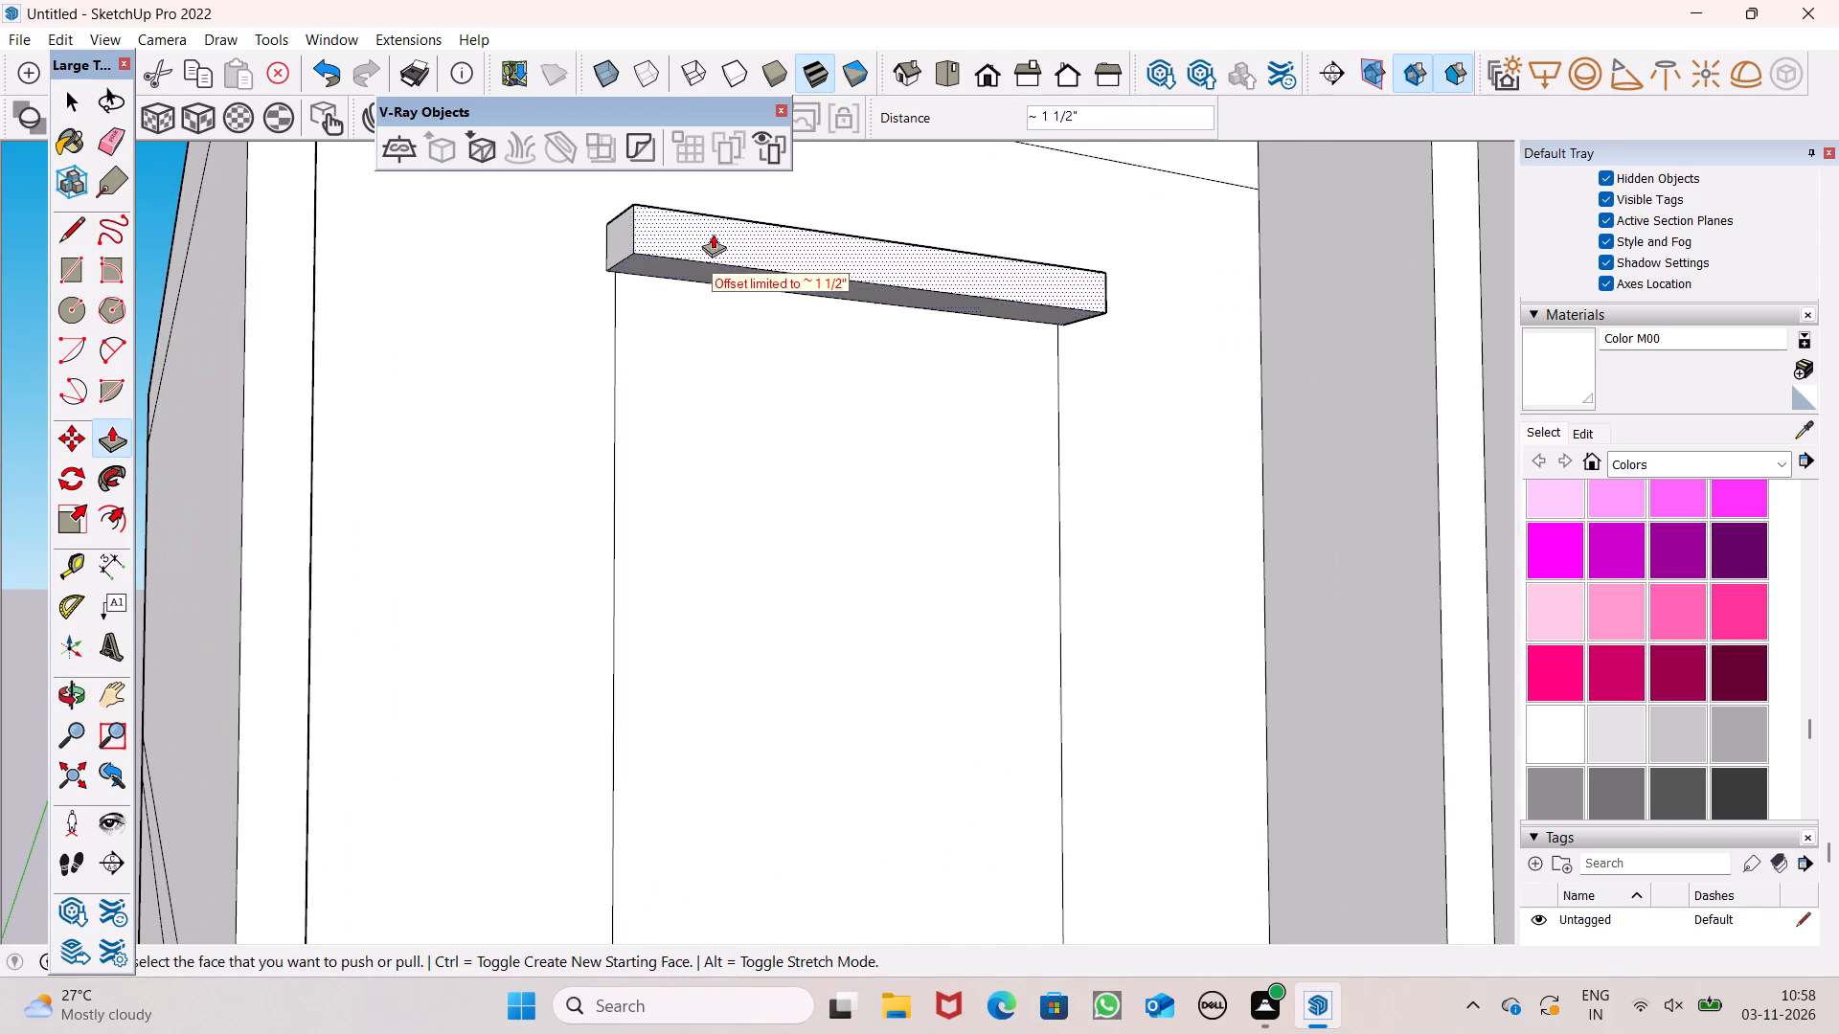
# Pull the thin rectangle above the left outer bay's window one level below the top outward about 10 5/16".
pyautogui.scroll(-13, 718, 194)
pyautogui.scroll(-5, 742, 391)
pyautogui.moveTo(735, 506); pyautogui.dragTo(745, 532, button='middle')
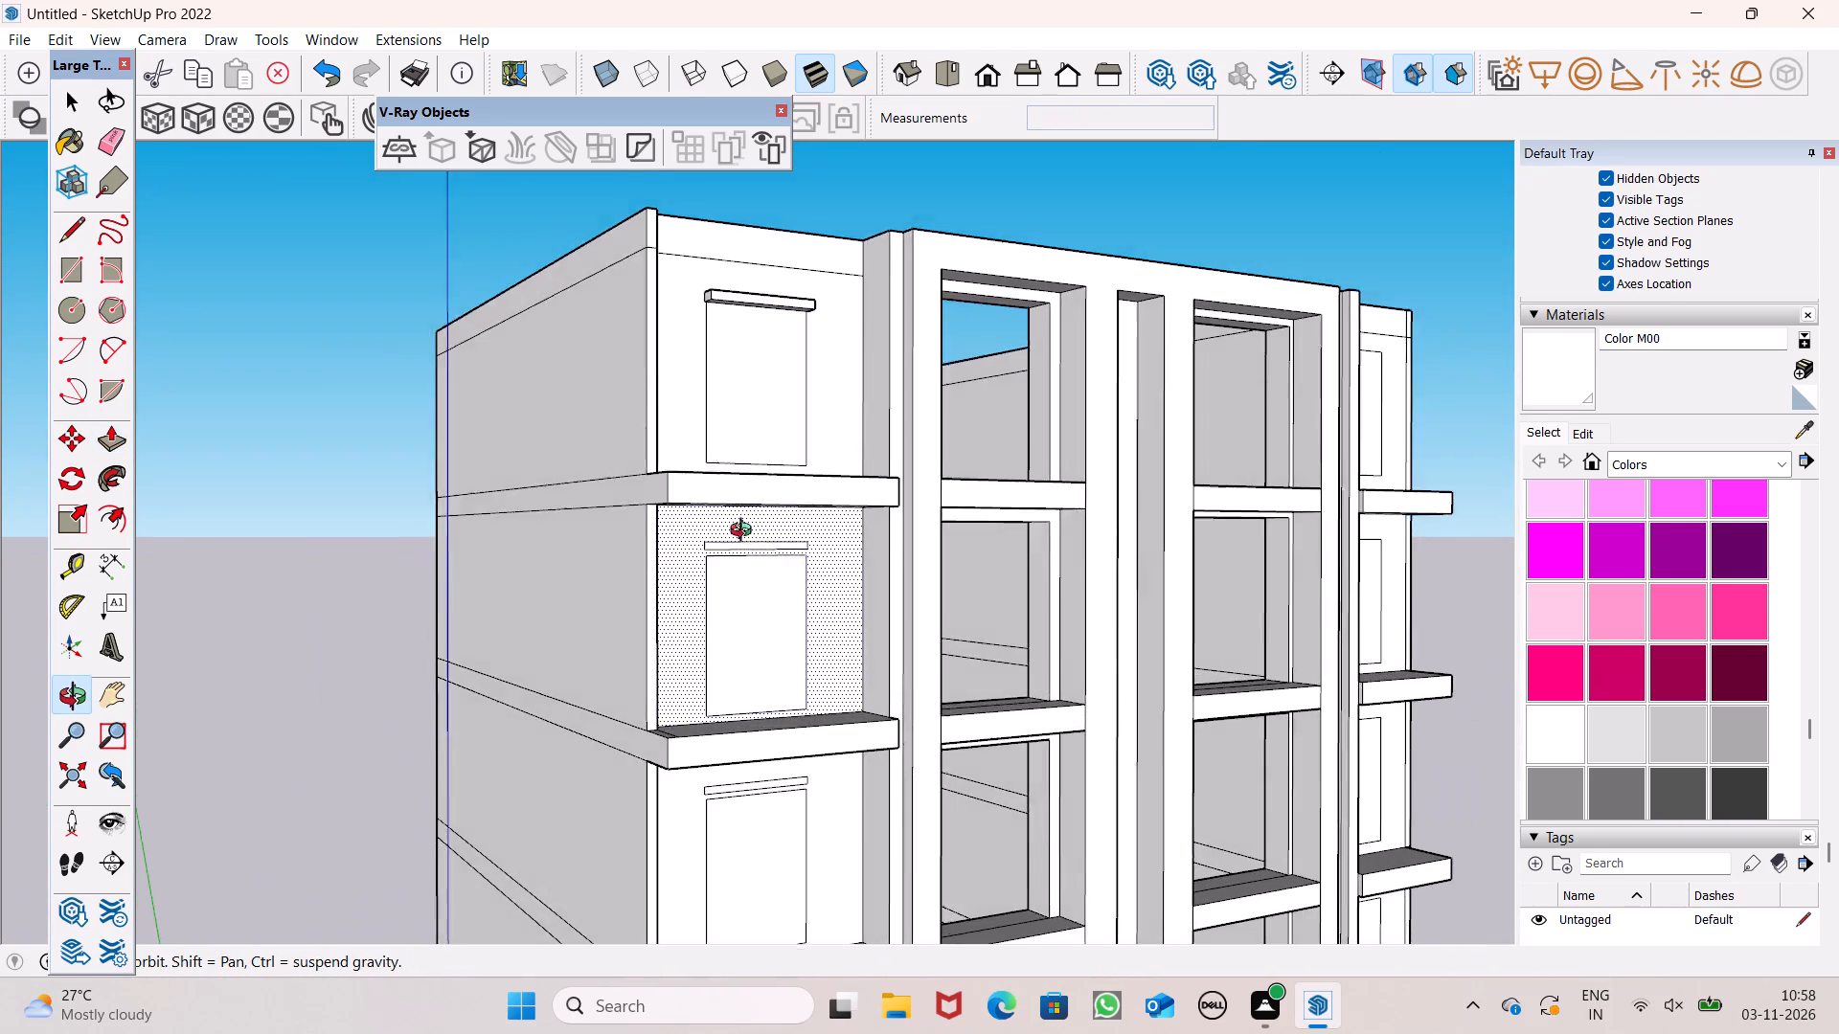
pyautogui.moveTo(745, 532); pyautogui.dragTo(745, 534, button='middle')
pyautogui.scroll(7, 727, 579)
pyautogui.moveTo(715, 557); pyautogui.dragTo(730, 643, button='middle')
pyautogui.scroll(6, 717, 558)
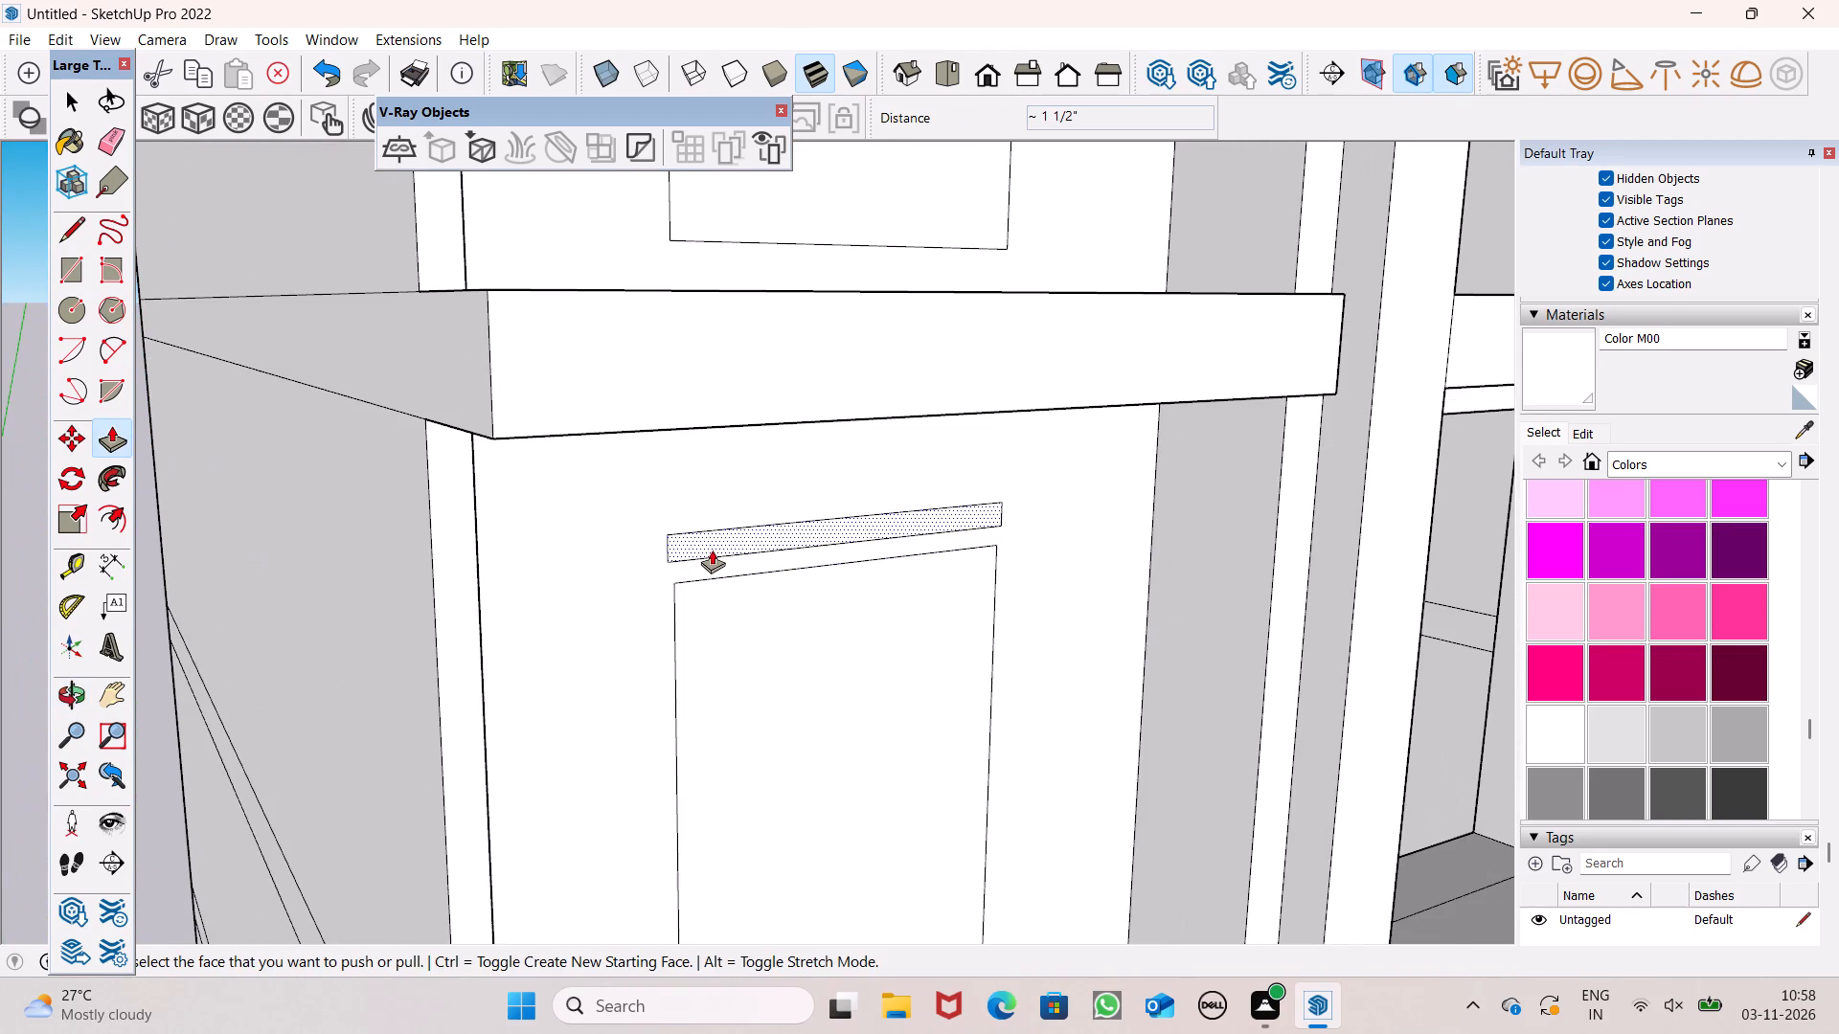
pyautogui.moveTo(710, 548); pyautogui.dragTo(730, 565)
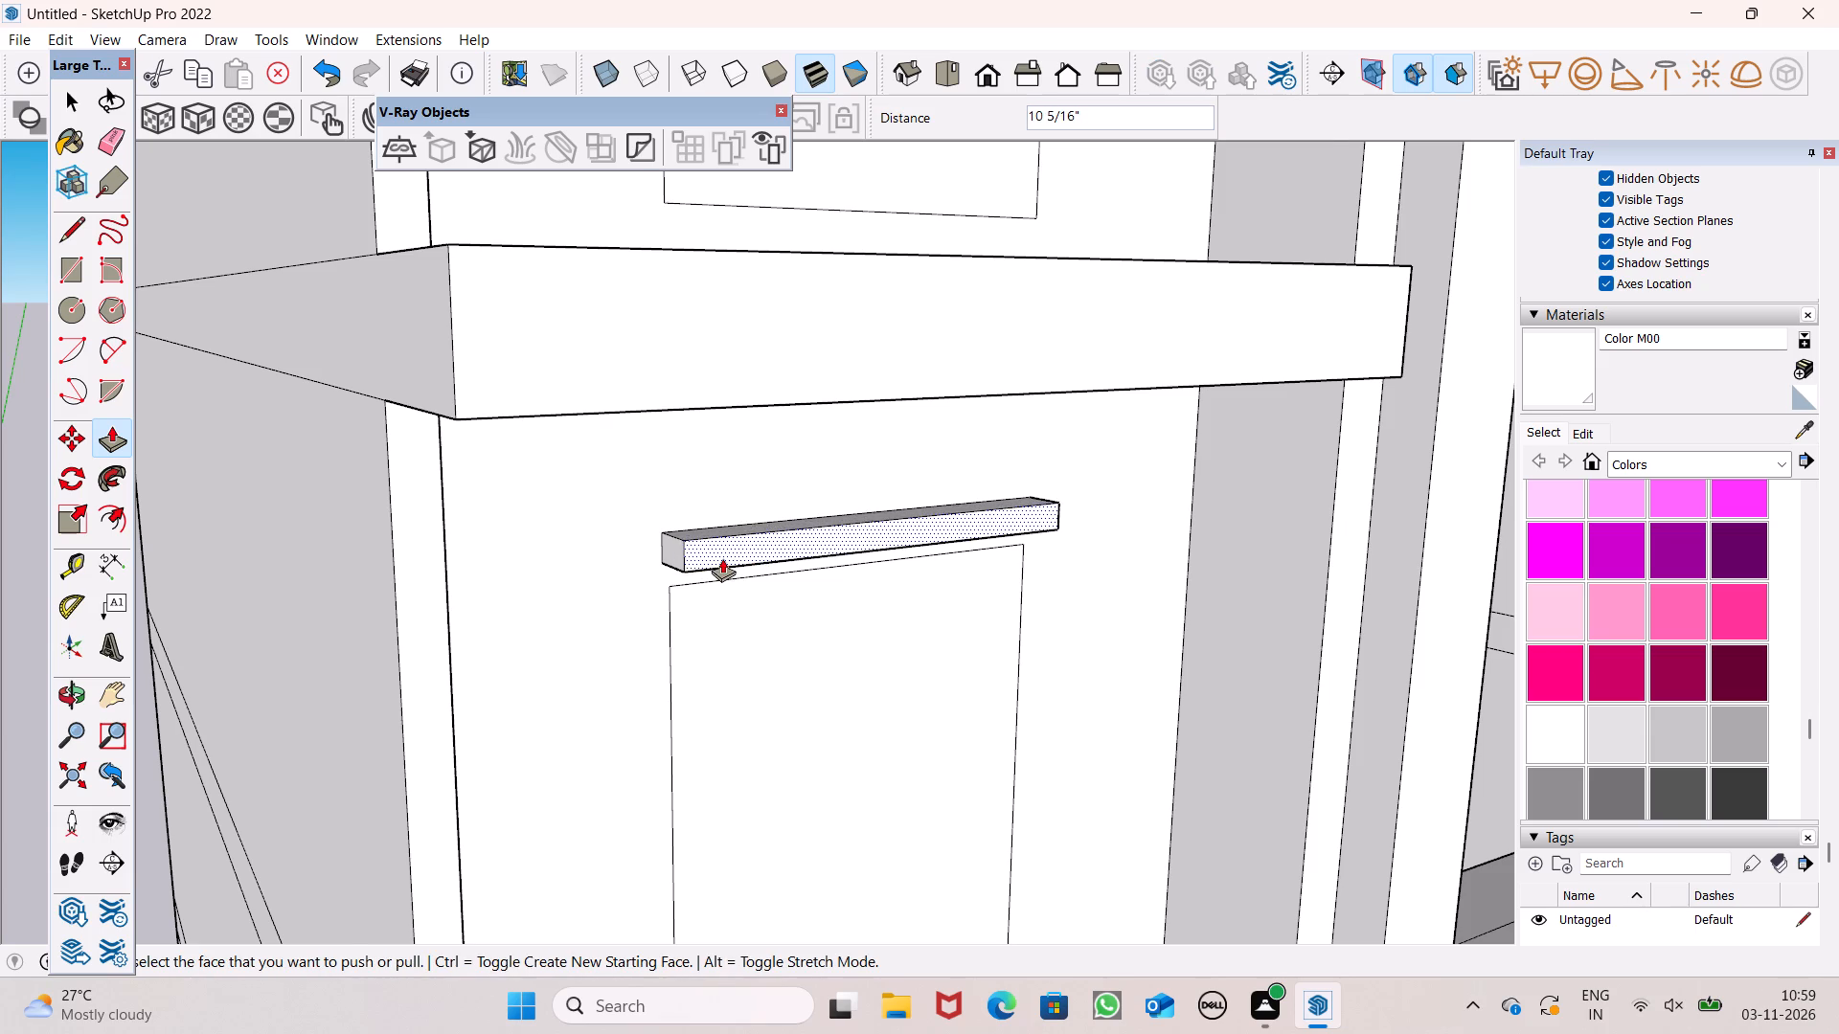
# Extend the underside of that second-from-top strip down about 5 1/16" to meet the window's top edge.
pyautogui.scroll(-3, 722, 558)
pyautogui.moveTo(730, 589); pyautogui.dragTo(550, 294, button='middle')
pyautogui.scroll(6, 705, 478)
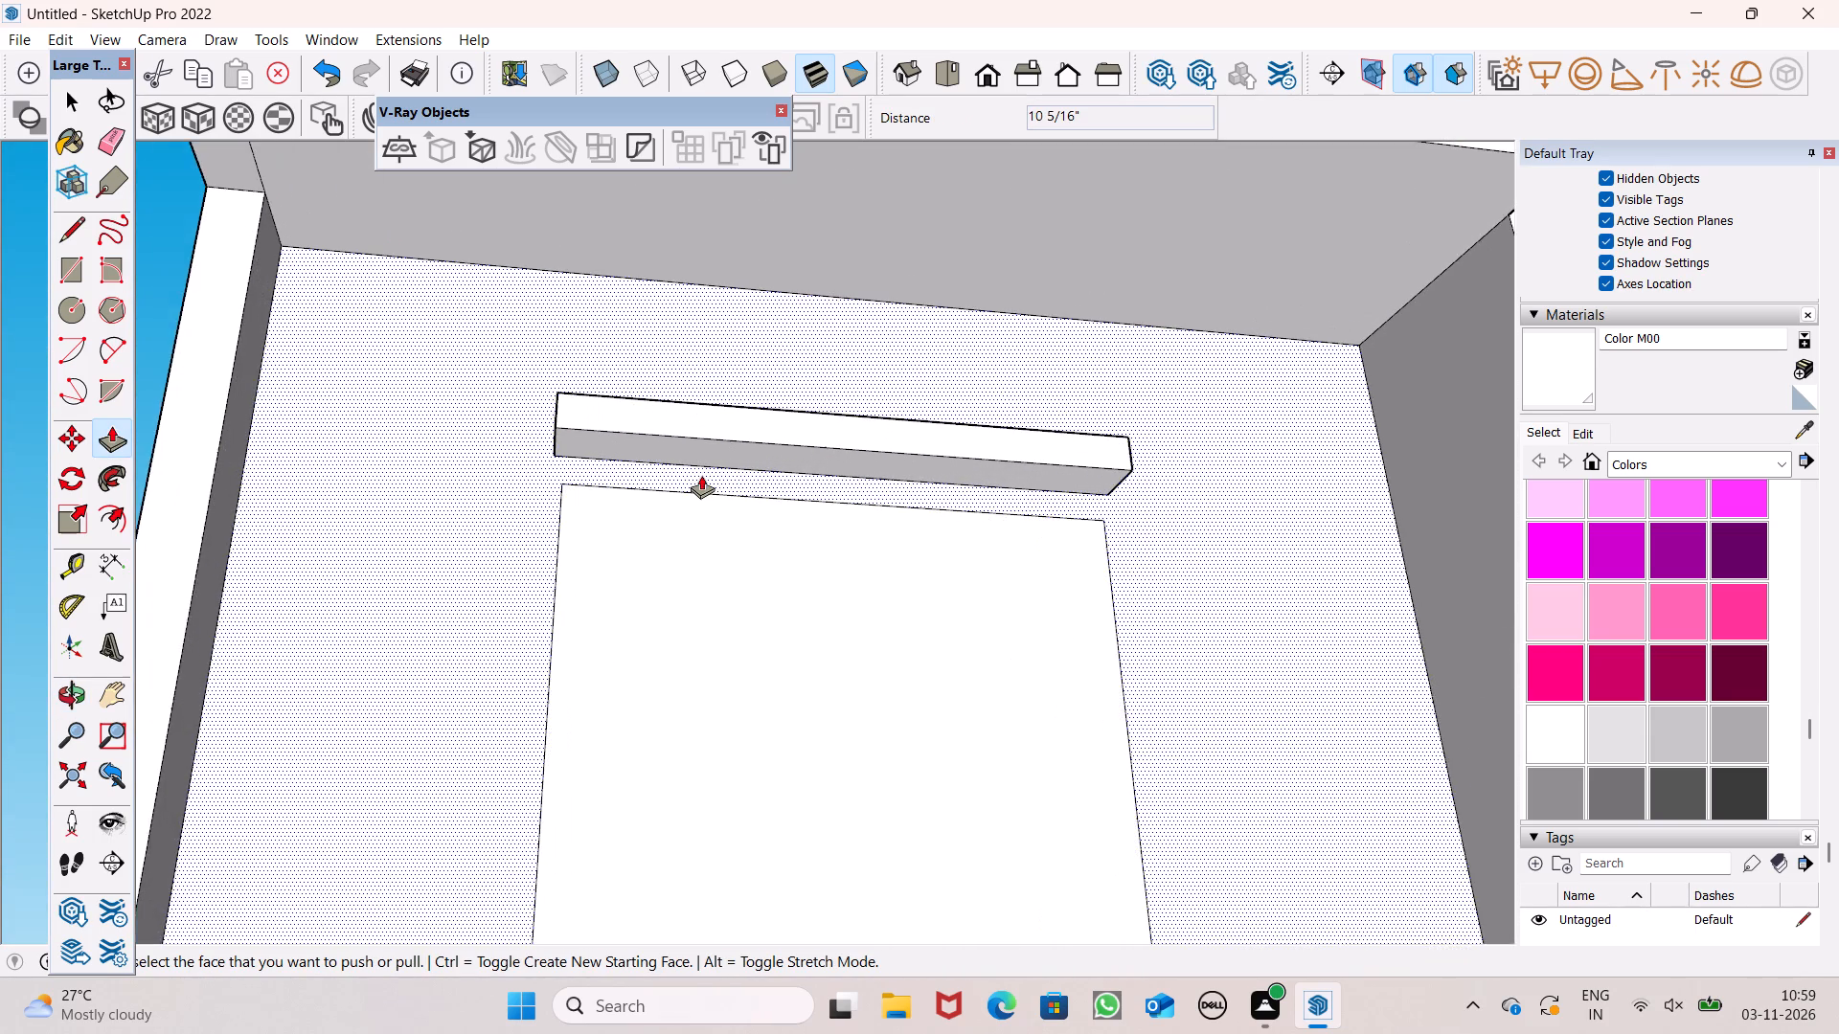
pyautogui.moveTo(692, 461); pyautogui.dragTo(690, 486)
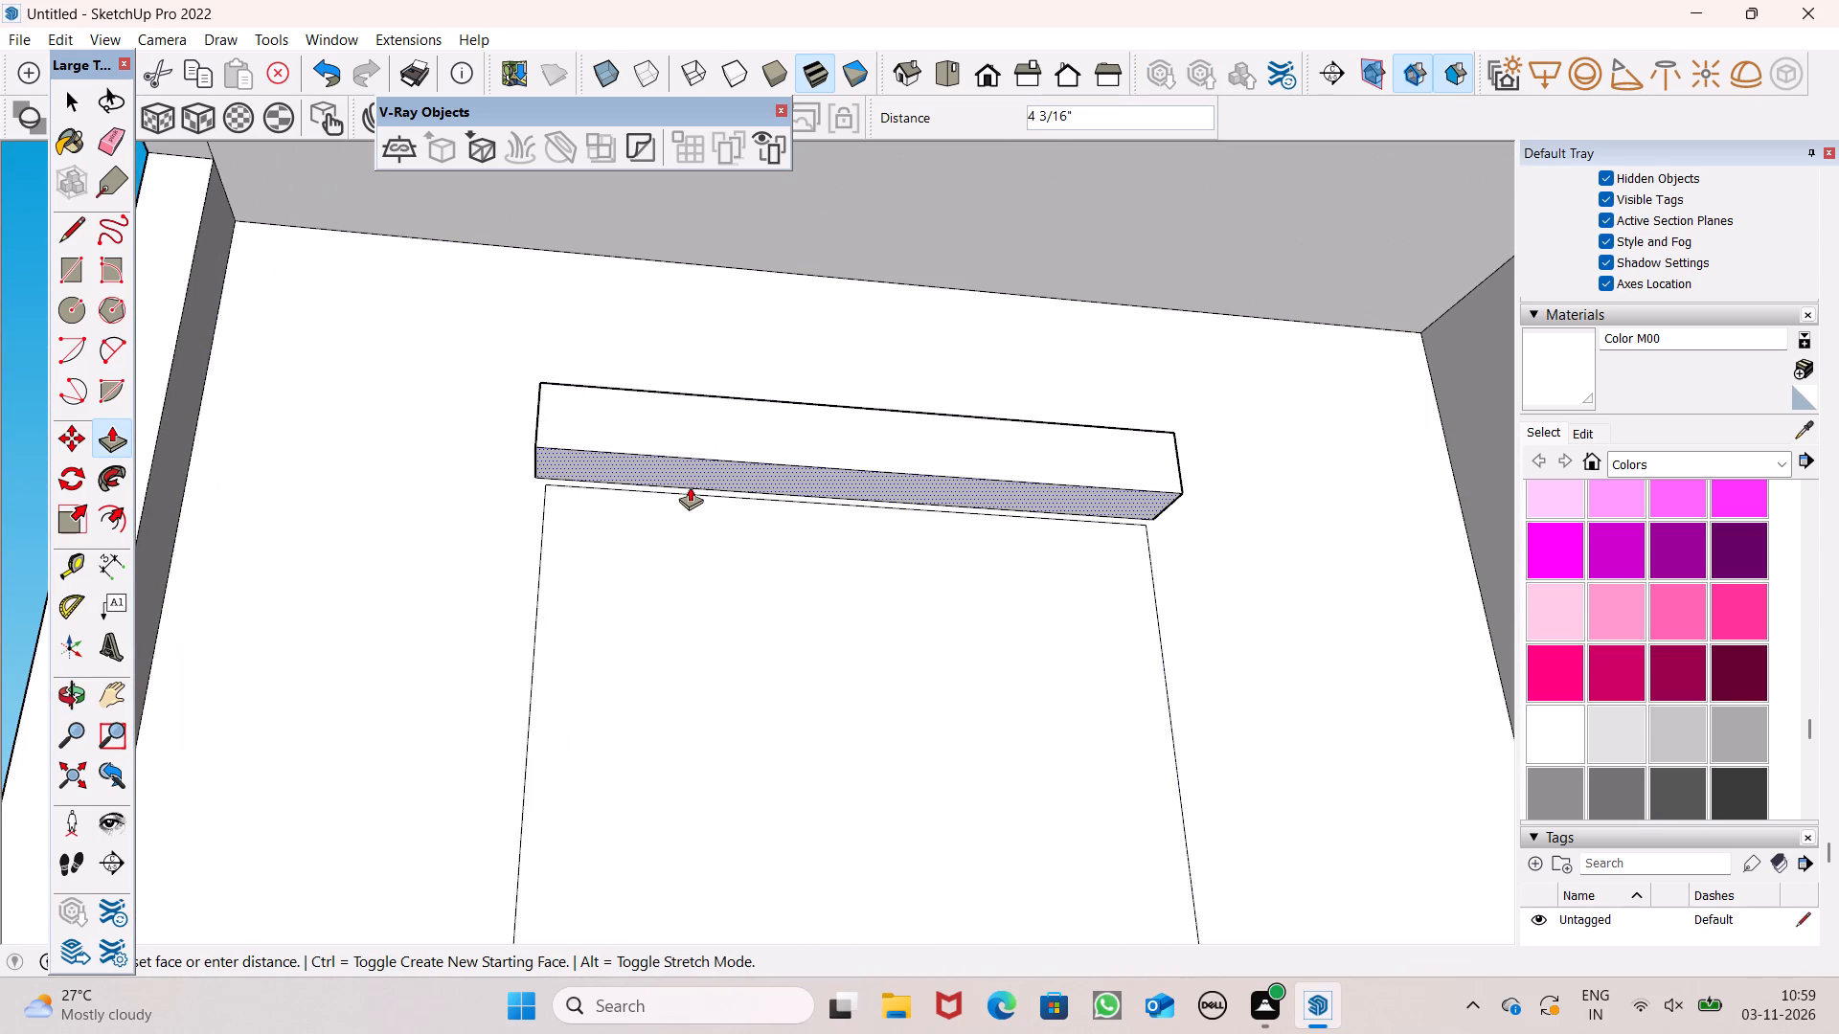
pyautogui.moveTo(690, 486); pyautogui.dragTo(690, 492)
# Push the top face of the second-from-top strip down about 3 9/16" to make it thinner.
pyautogui.scroll(-5, 680, 396)
pyautogui.moveTo(674, 440); pyautogui.dragTo(808, 591, button='middle')
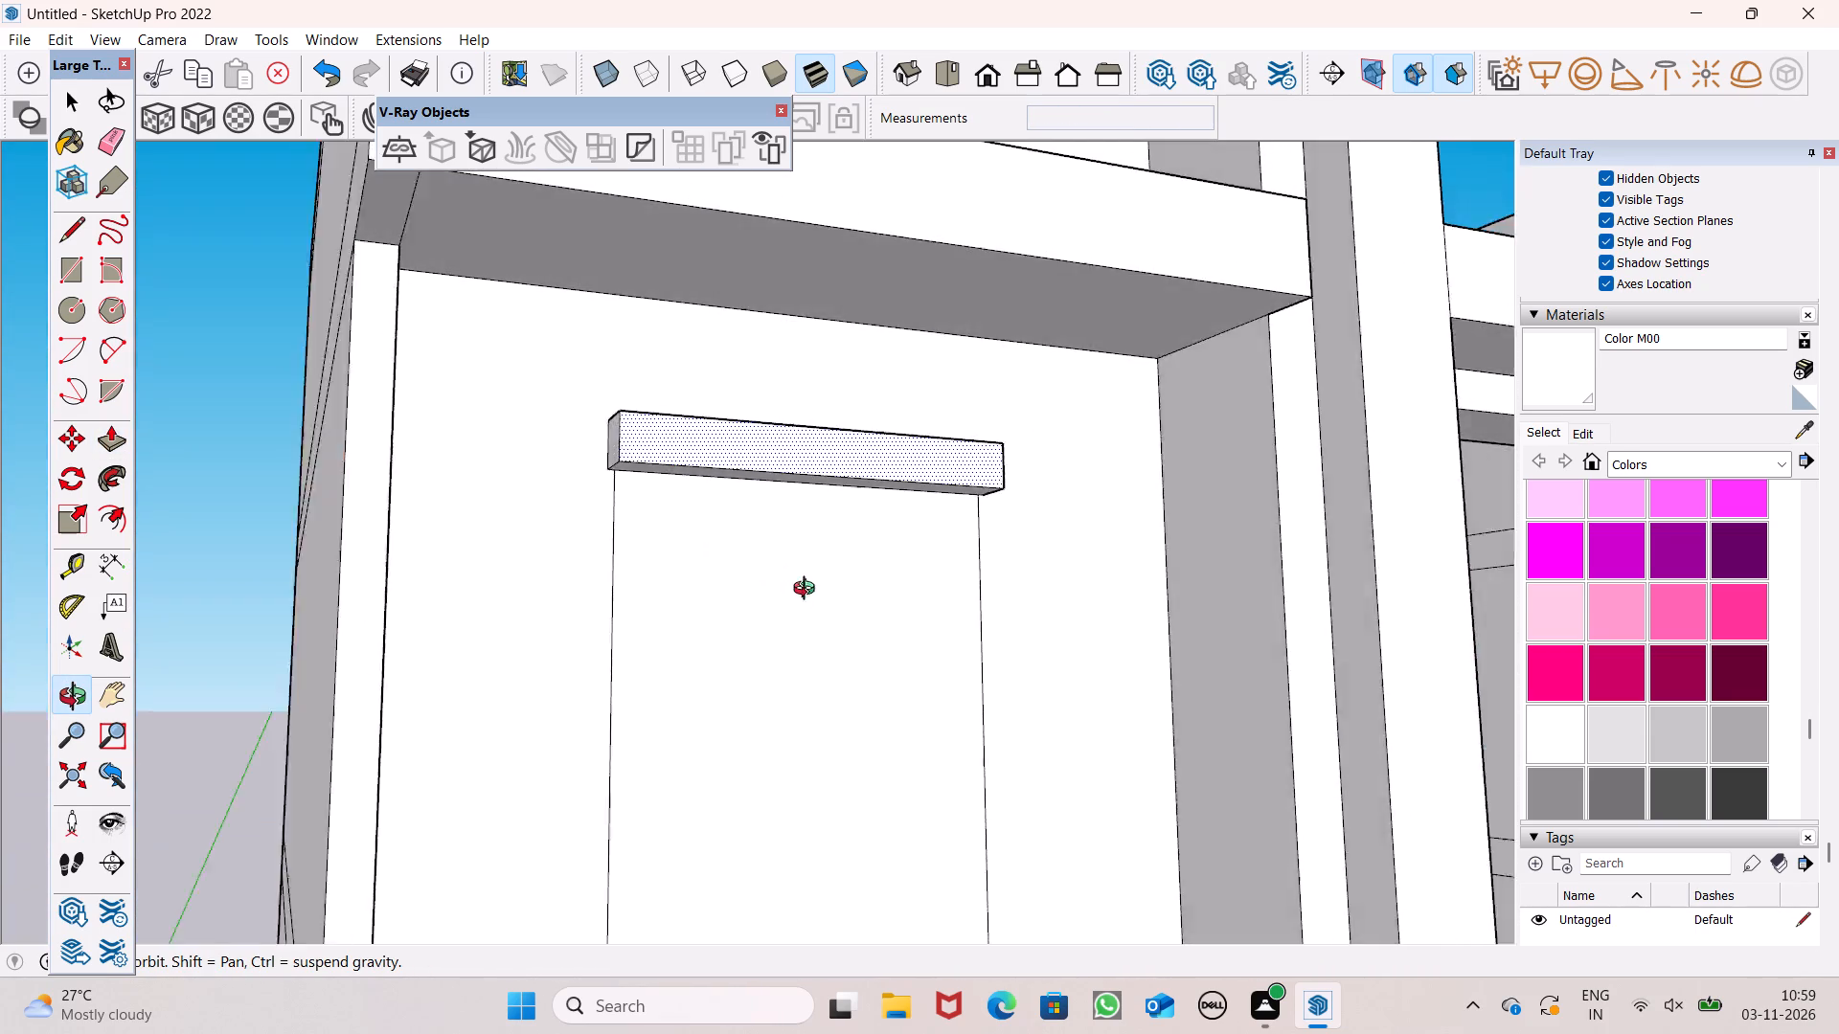
pyautogui.moveTo(808, 591); pyautogui.dragTo(1108, 770, button='middle')
pyautogui.scroll(6, 860, 597)
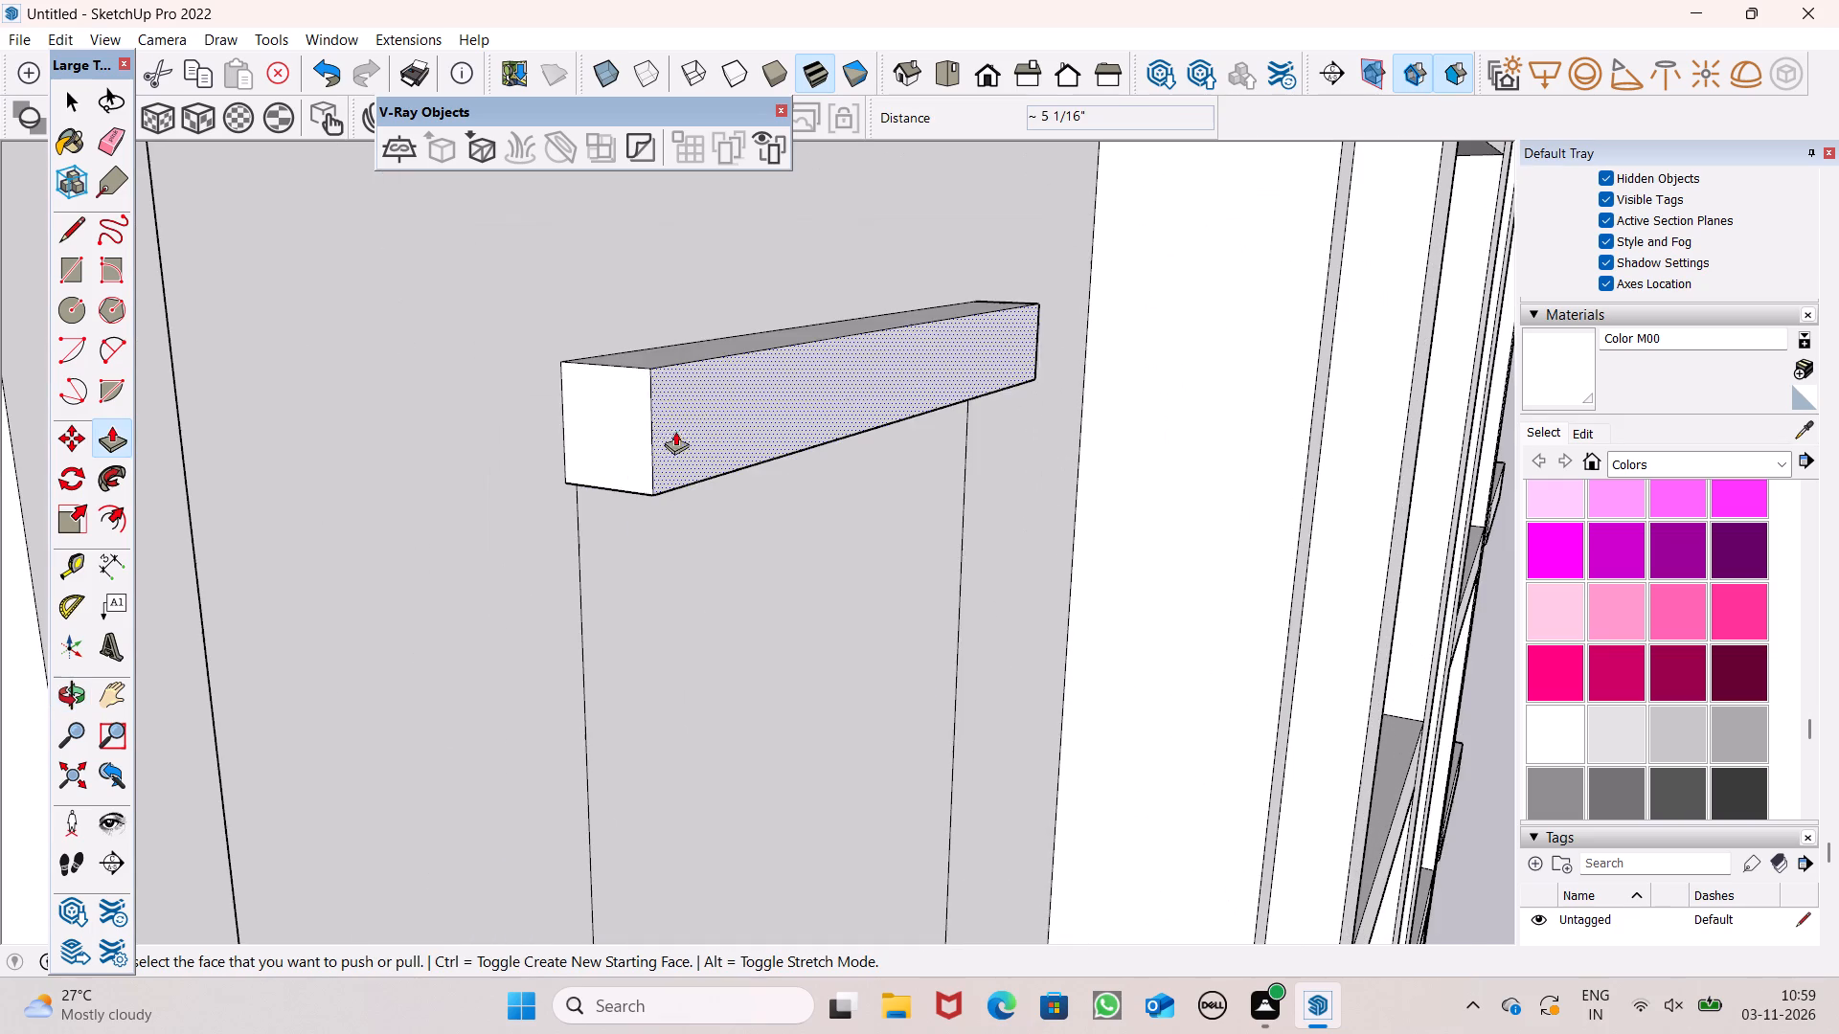
pyautogui.moveTo(650, 353); pyautogui.dragTo(656, 390)
# Measure the projection depth of the left outer bay's top-level strip across its end.
pyautogui.scroll(-5, 620, 300)
pyautogui.moveTo(682, 371); pyautogui.dragTo(688, 502, button='middle')
pyautogui.scroll(-4, 631, 244)
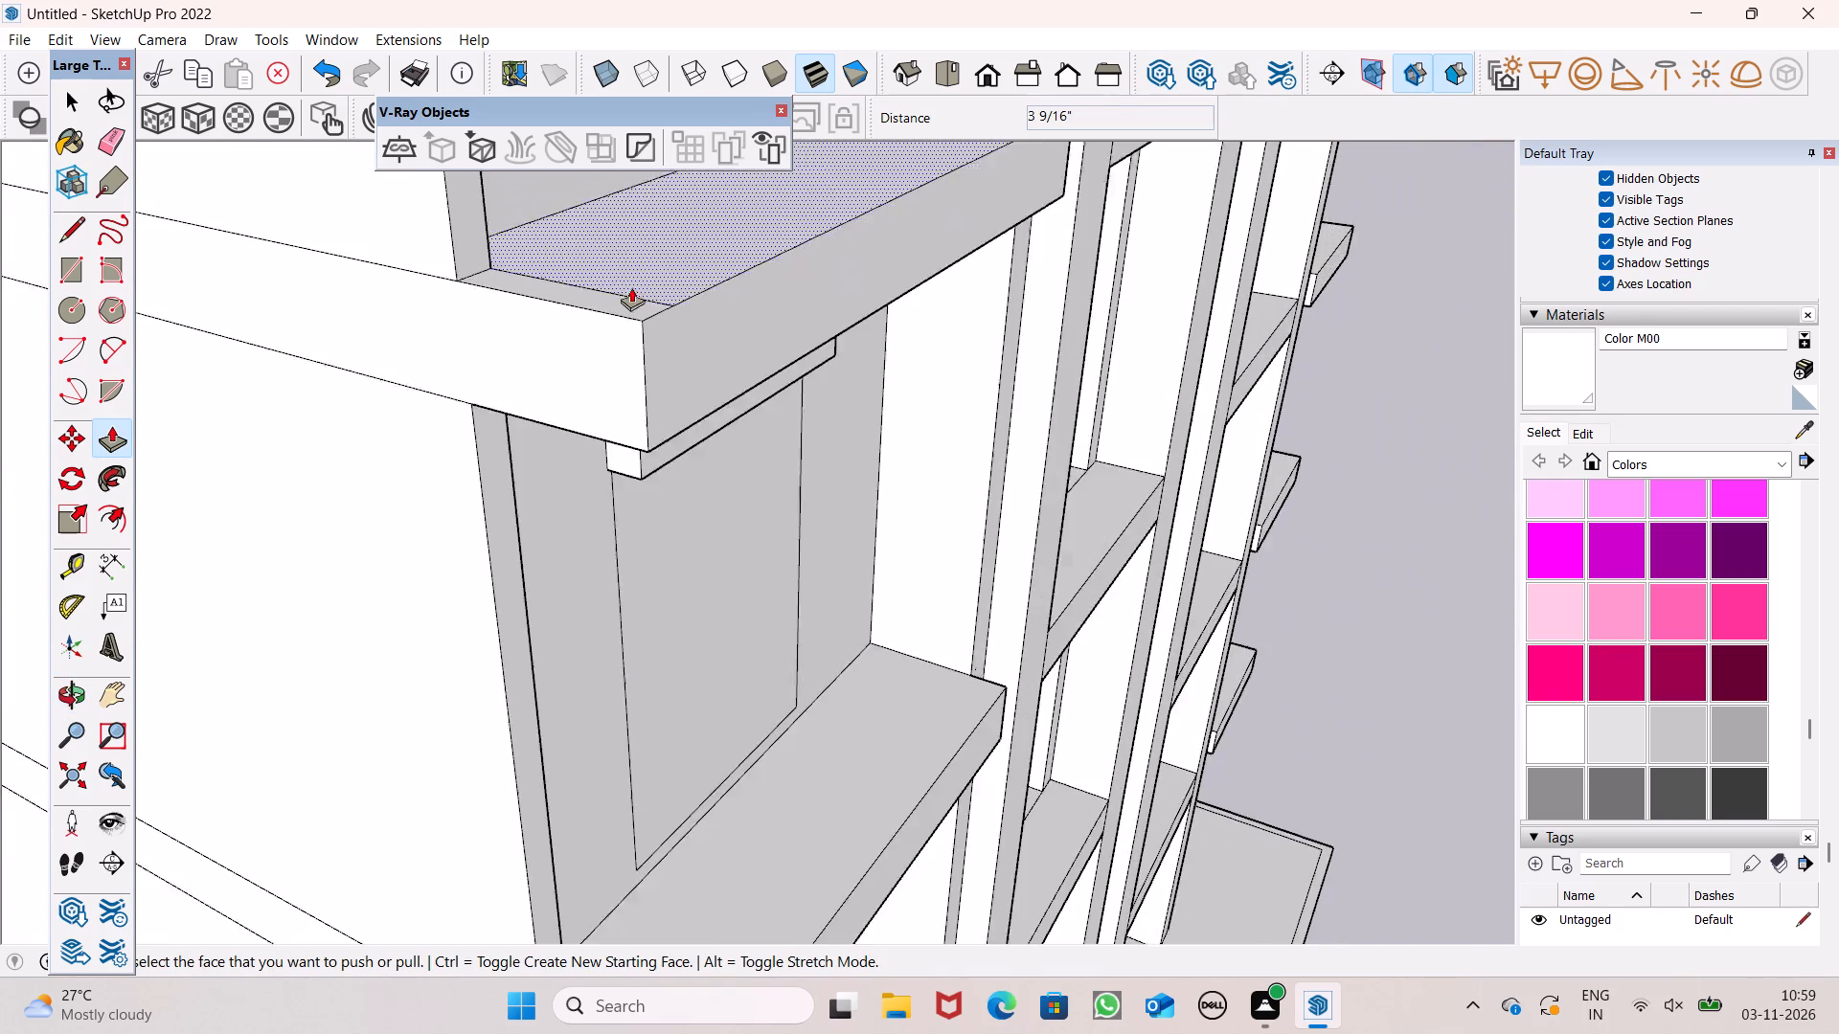
pyautogui.scroll(-18, 631, 287)
pyautogui.scroll(-4, 670, 476)
pyautogui.scroll(4, 664, 236)
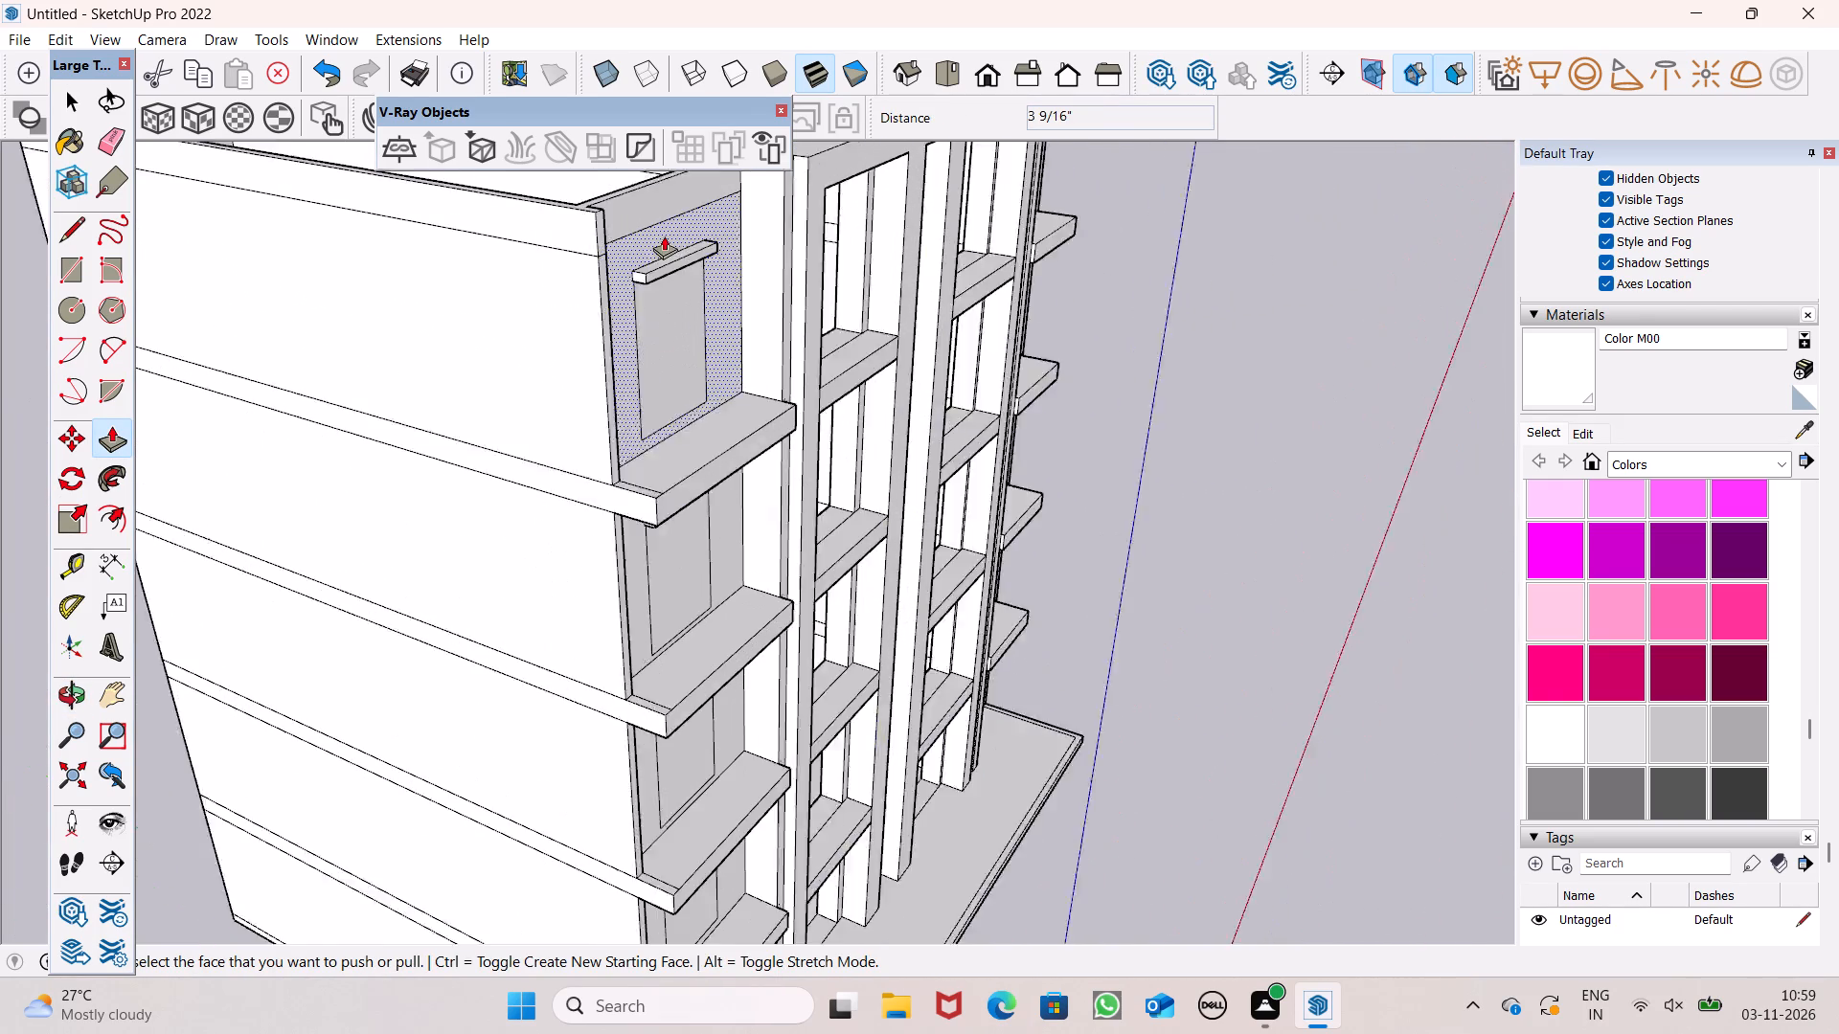
pyautogui.scroll(14, 664, 236)
pyautogui.click(120, 557)
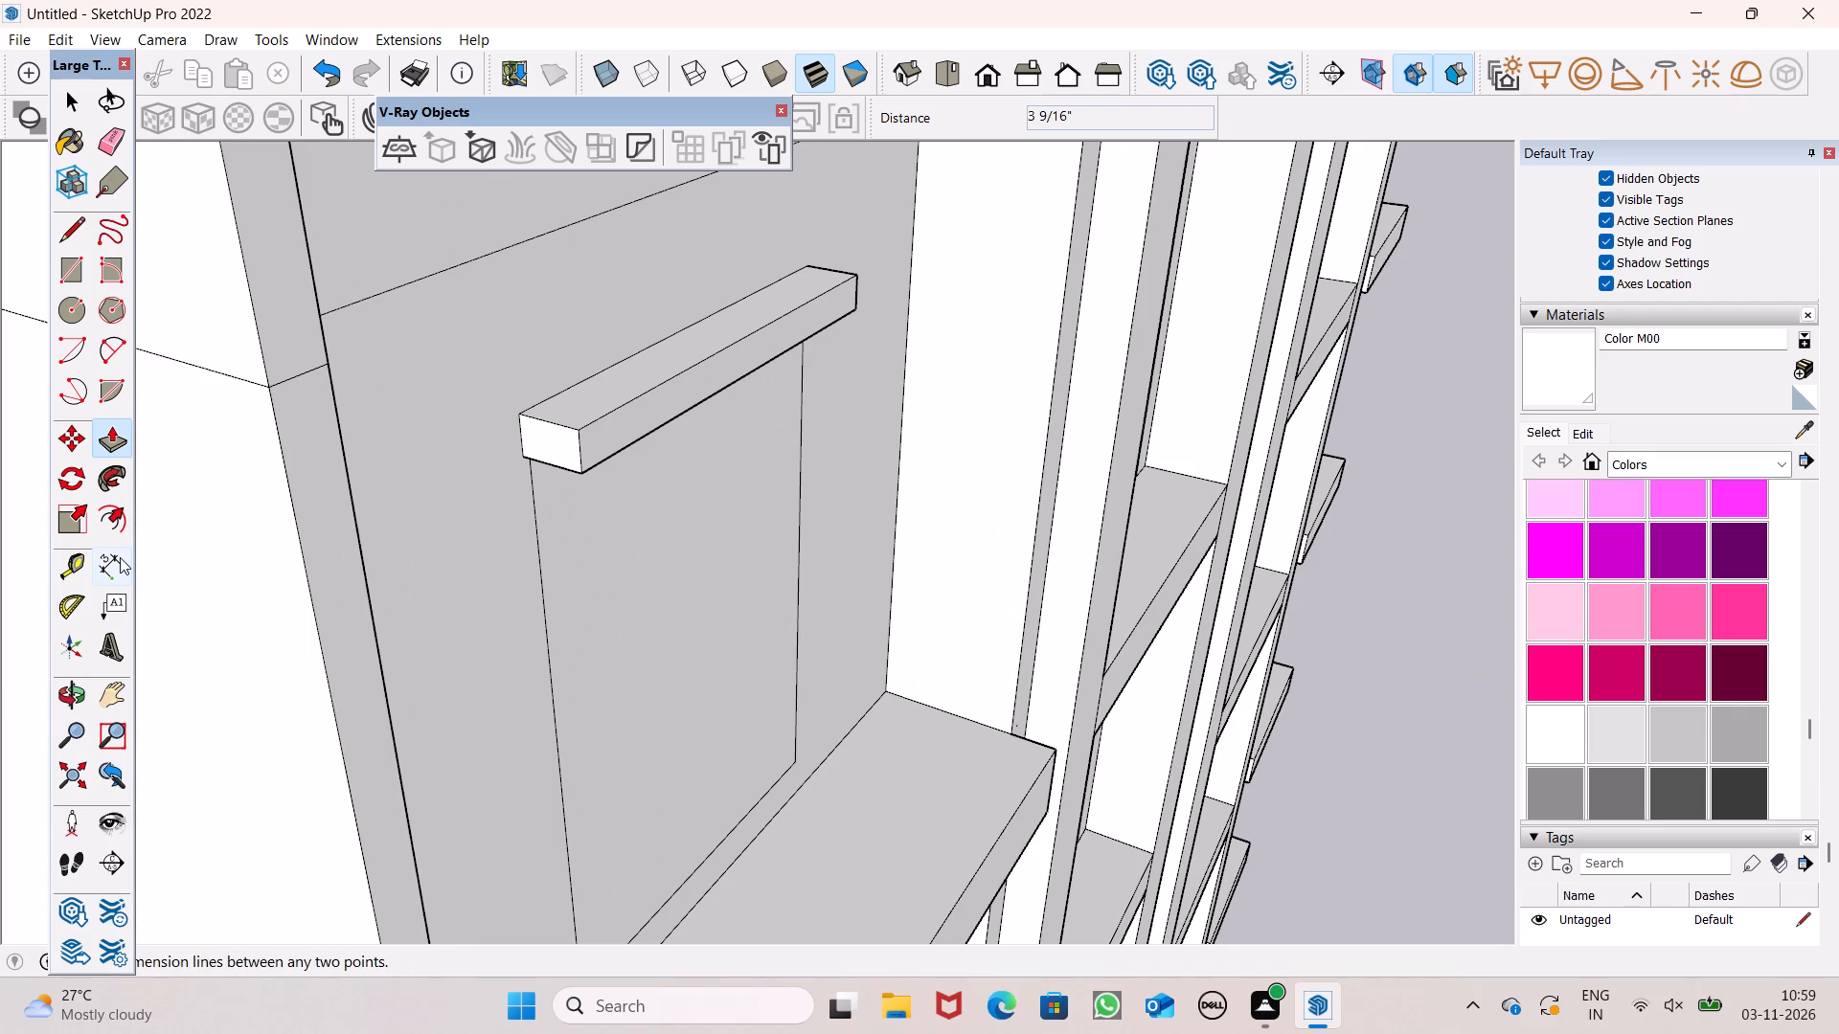
pyautogui.scroll(6, 464, 510)
pyautogui.click(554, 415)
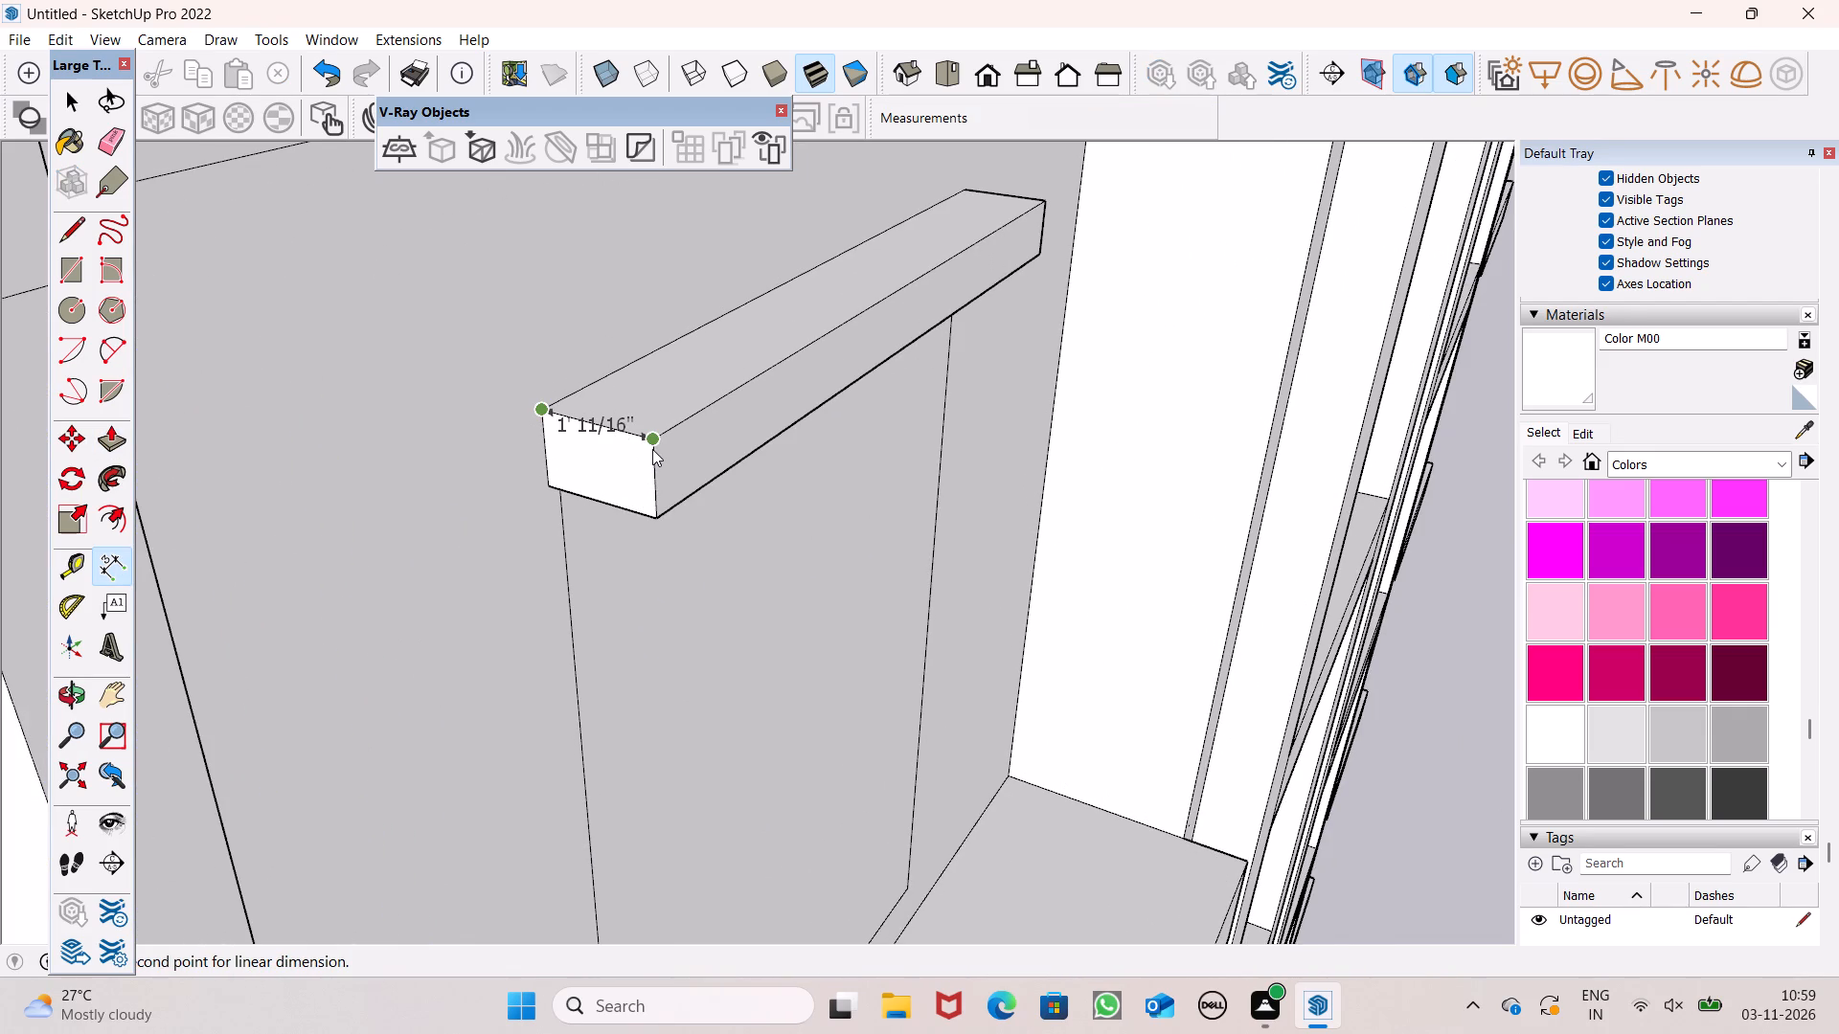
pyautogui.press('space')
# Measure the projection depth of the left outer bay's strip one level below the top.
pyautogui.scroll(-19, 464, 374)
pyautogui.moveTo(618, 597); pyautogui.dragTo(545, 498, button='middle')
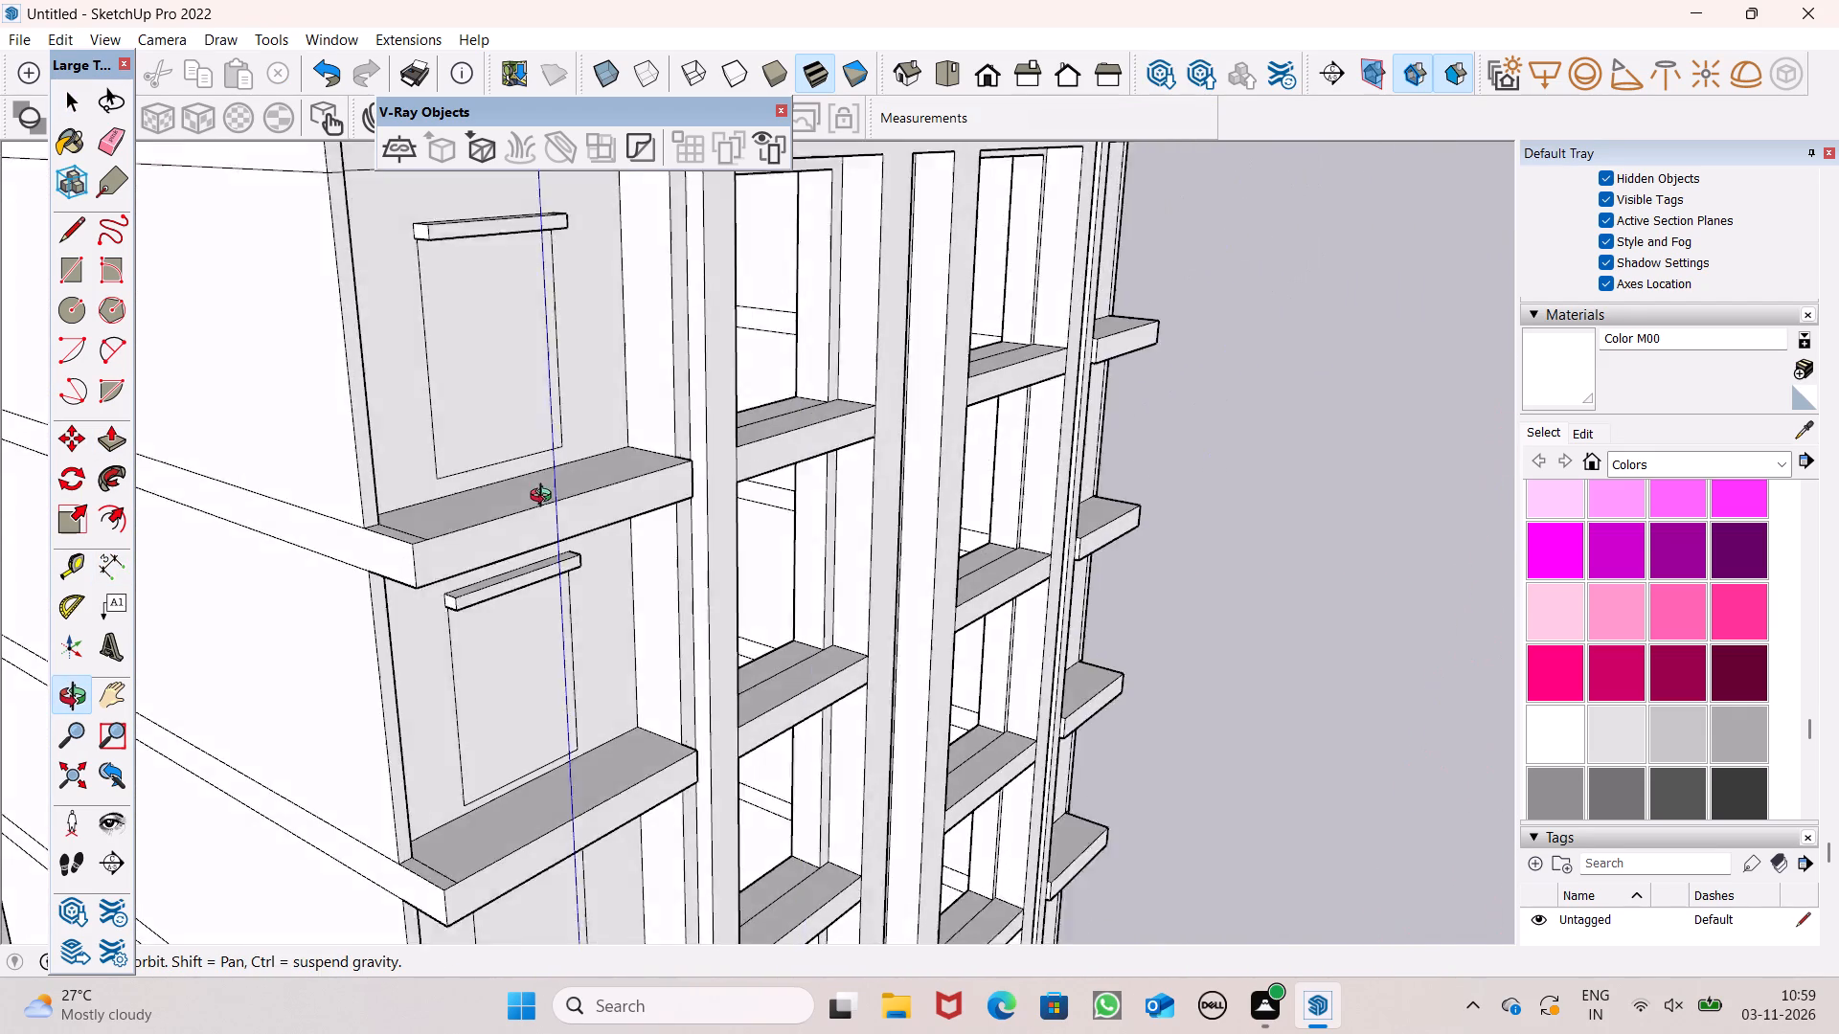
pyautogui.moveTo(545, 498); pyautogui.dragTo(533, 478, button='middle')
pyautogui.scroll(1, 531, 475)
pyautogui.moveTo(494, 670); pyautogui.dragTo(552, 664, button='middle')
pyautogui.scroll(7, 493, 647)
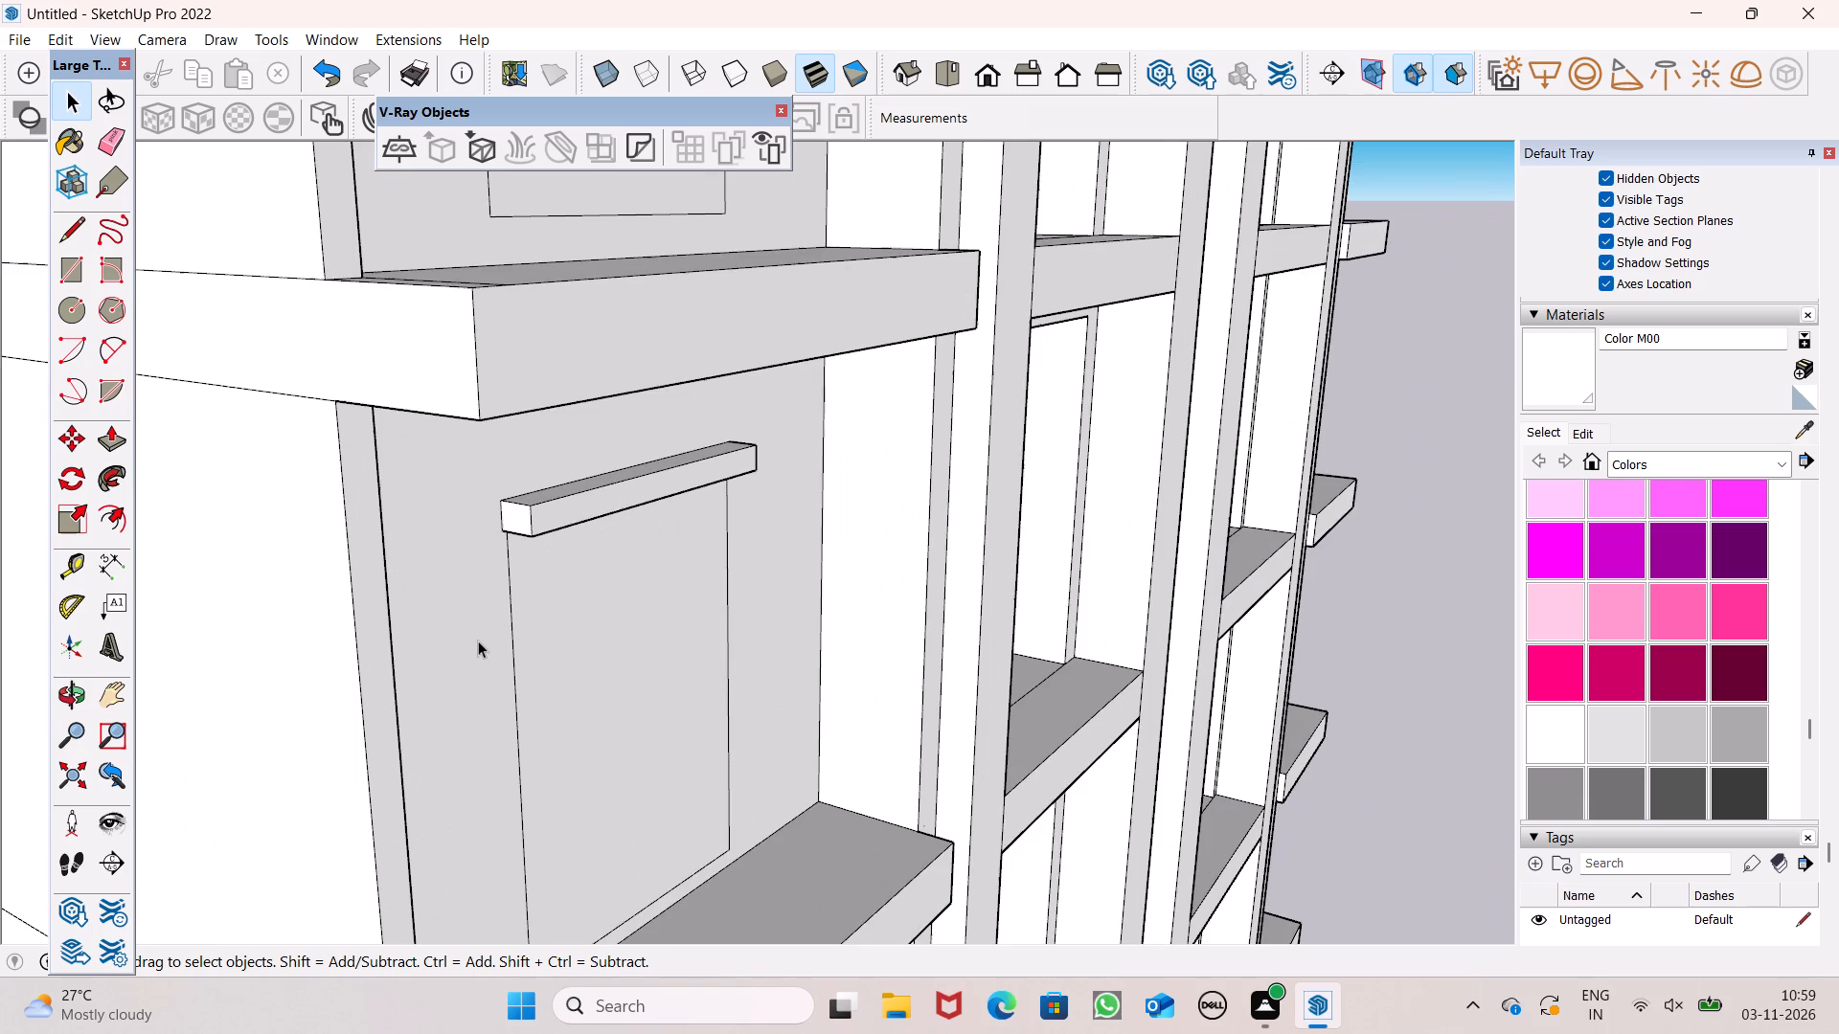
pyautogui.scroll(7, 549, 528)
pyautogui.moveTo(541, 517); pyautogui.dragTo(597, 549, button='middle')
pyautogui.scroll(1, 597, 549)
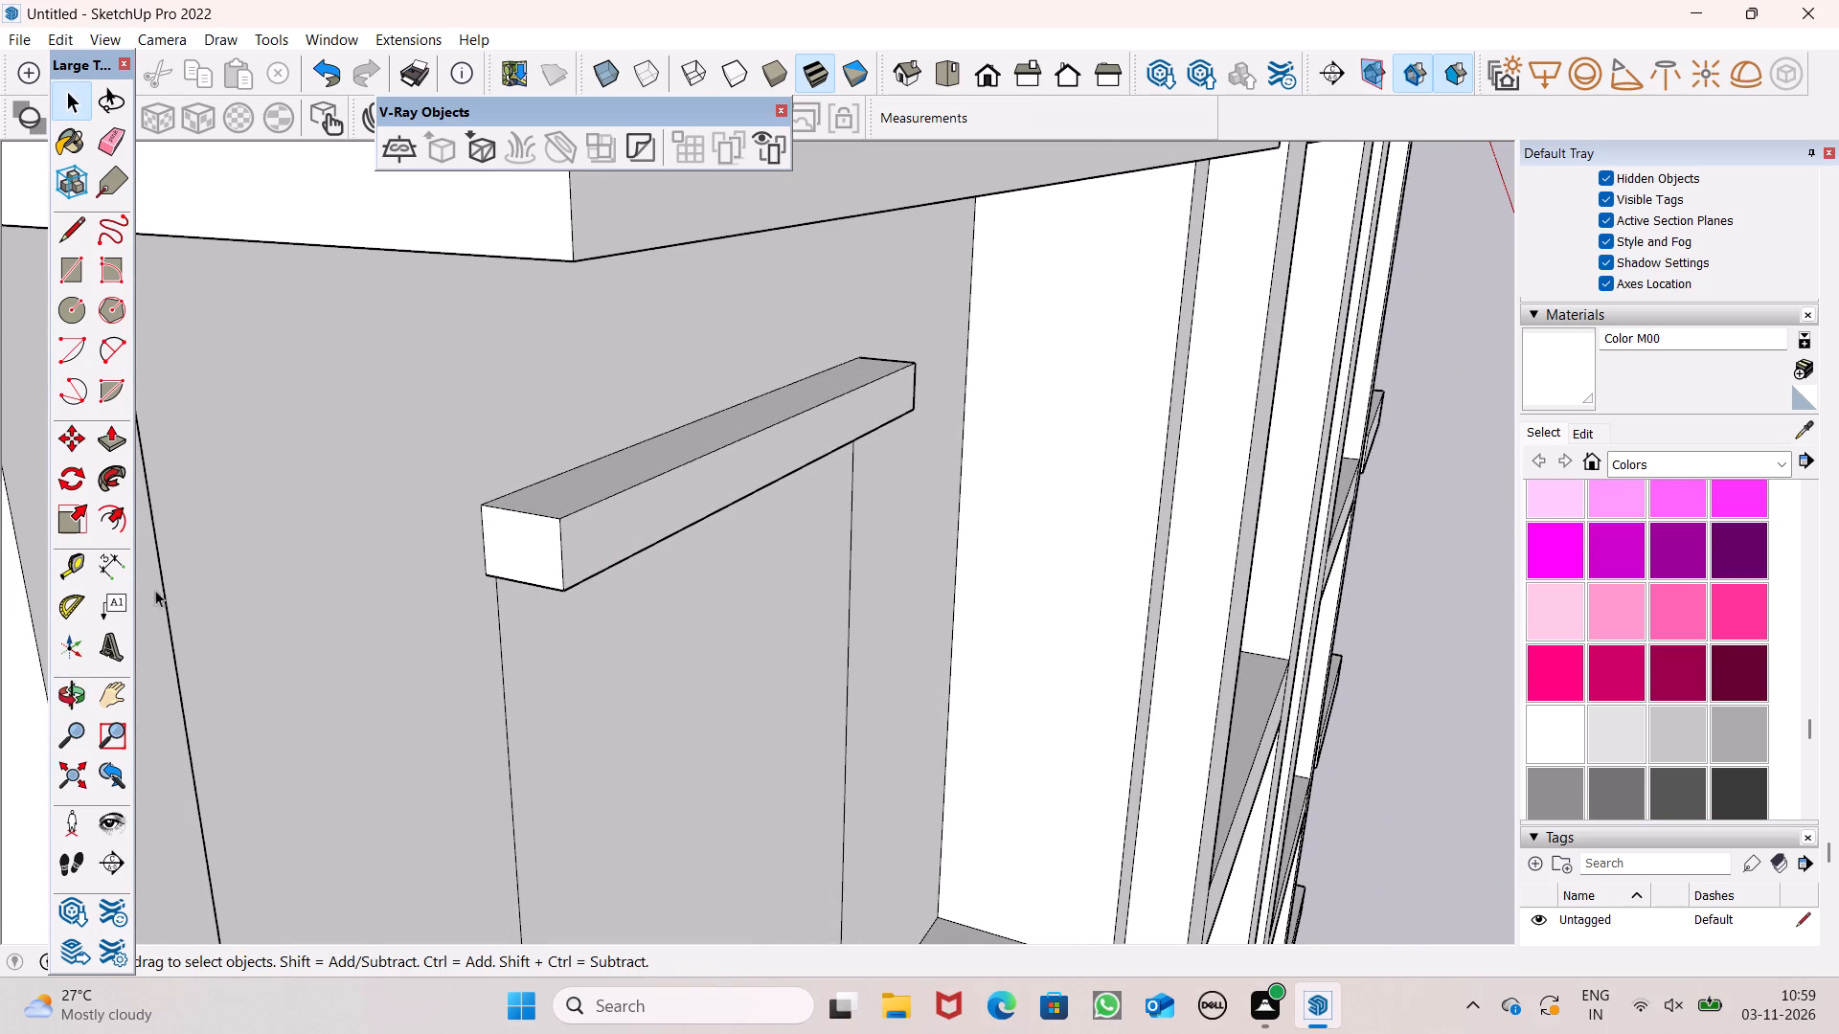
pyautogui.click(106, 570)
pyautogui.scroll(6, 513, 566)
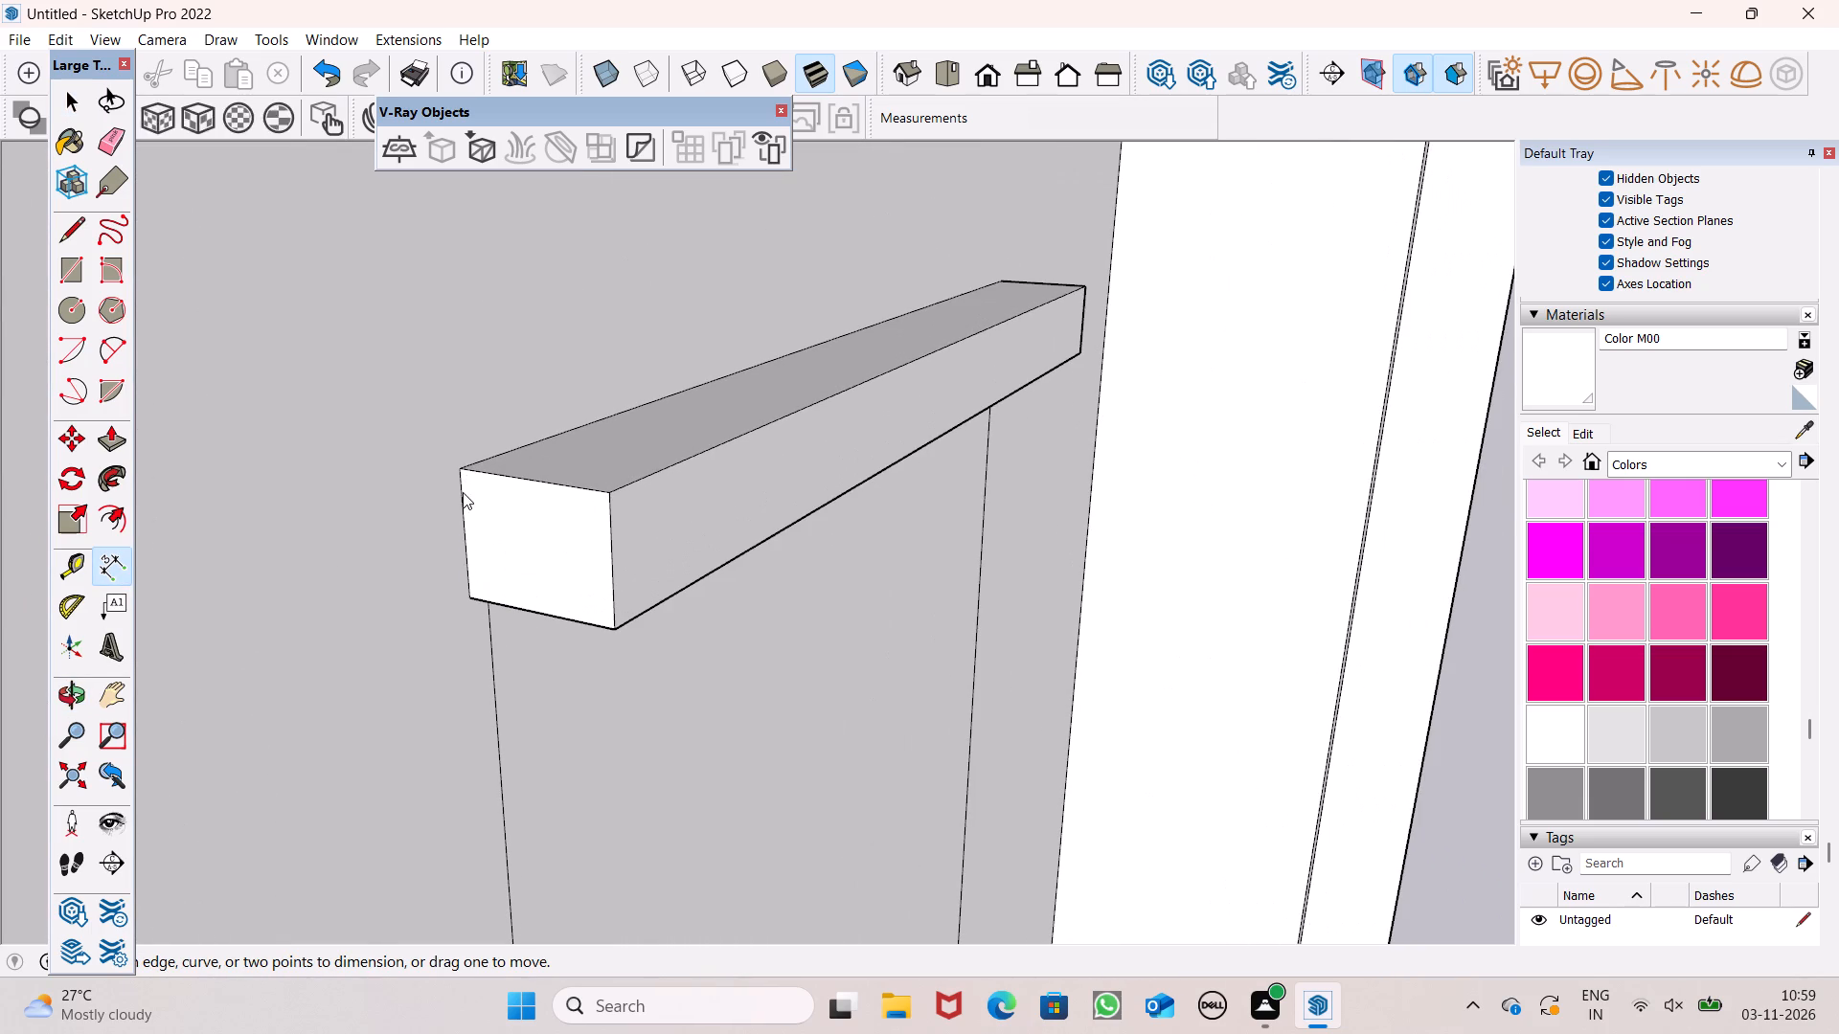
pyautogui.click(458, 470)
pyautogui.scroll(4, 677, 495)
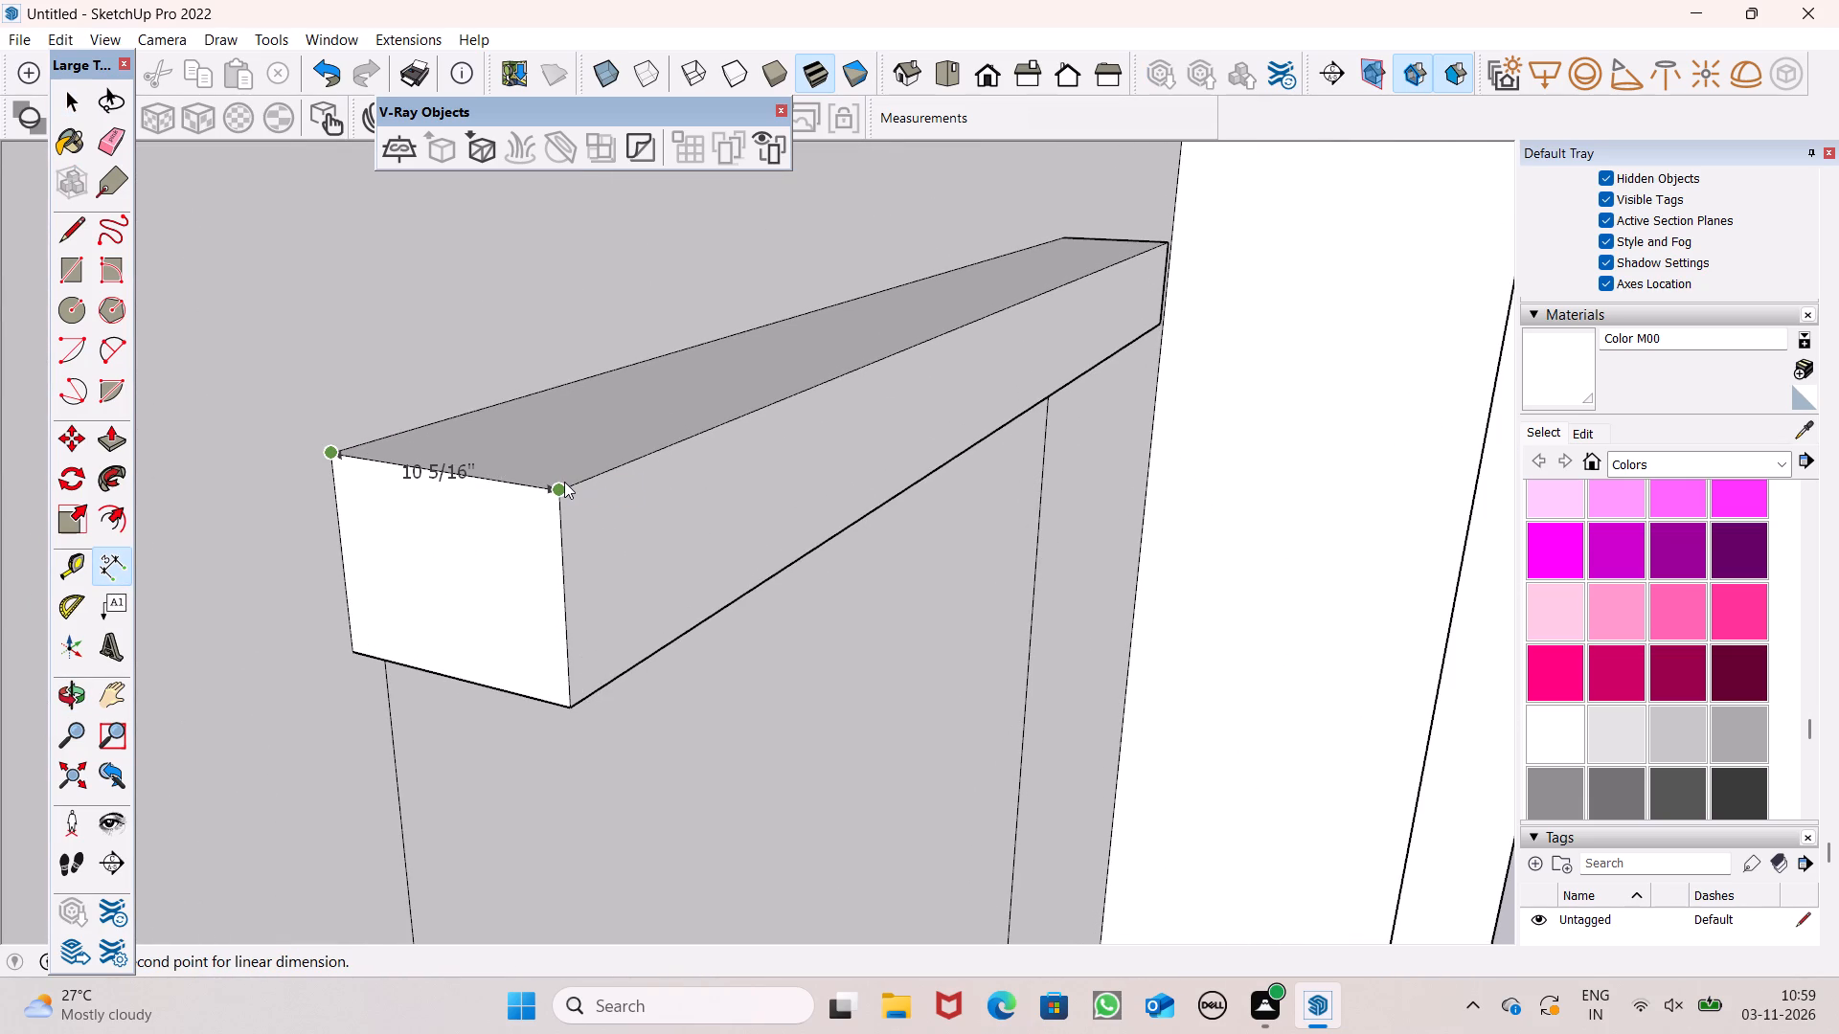
pyautogui.press('space')
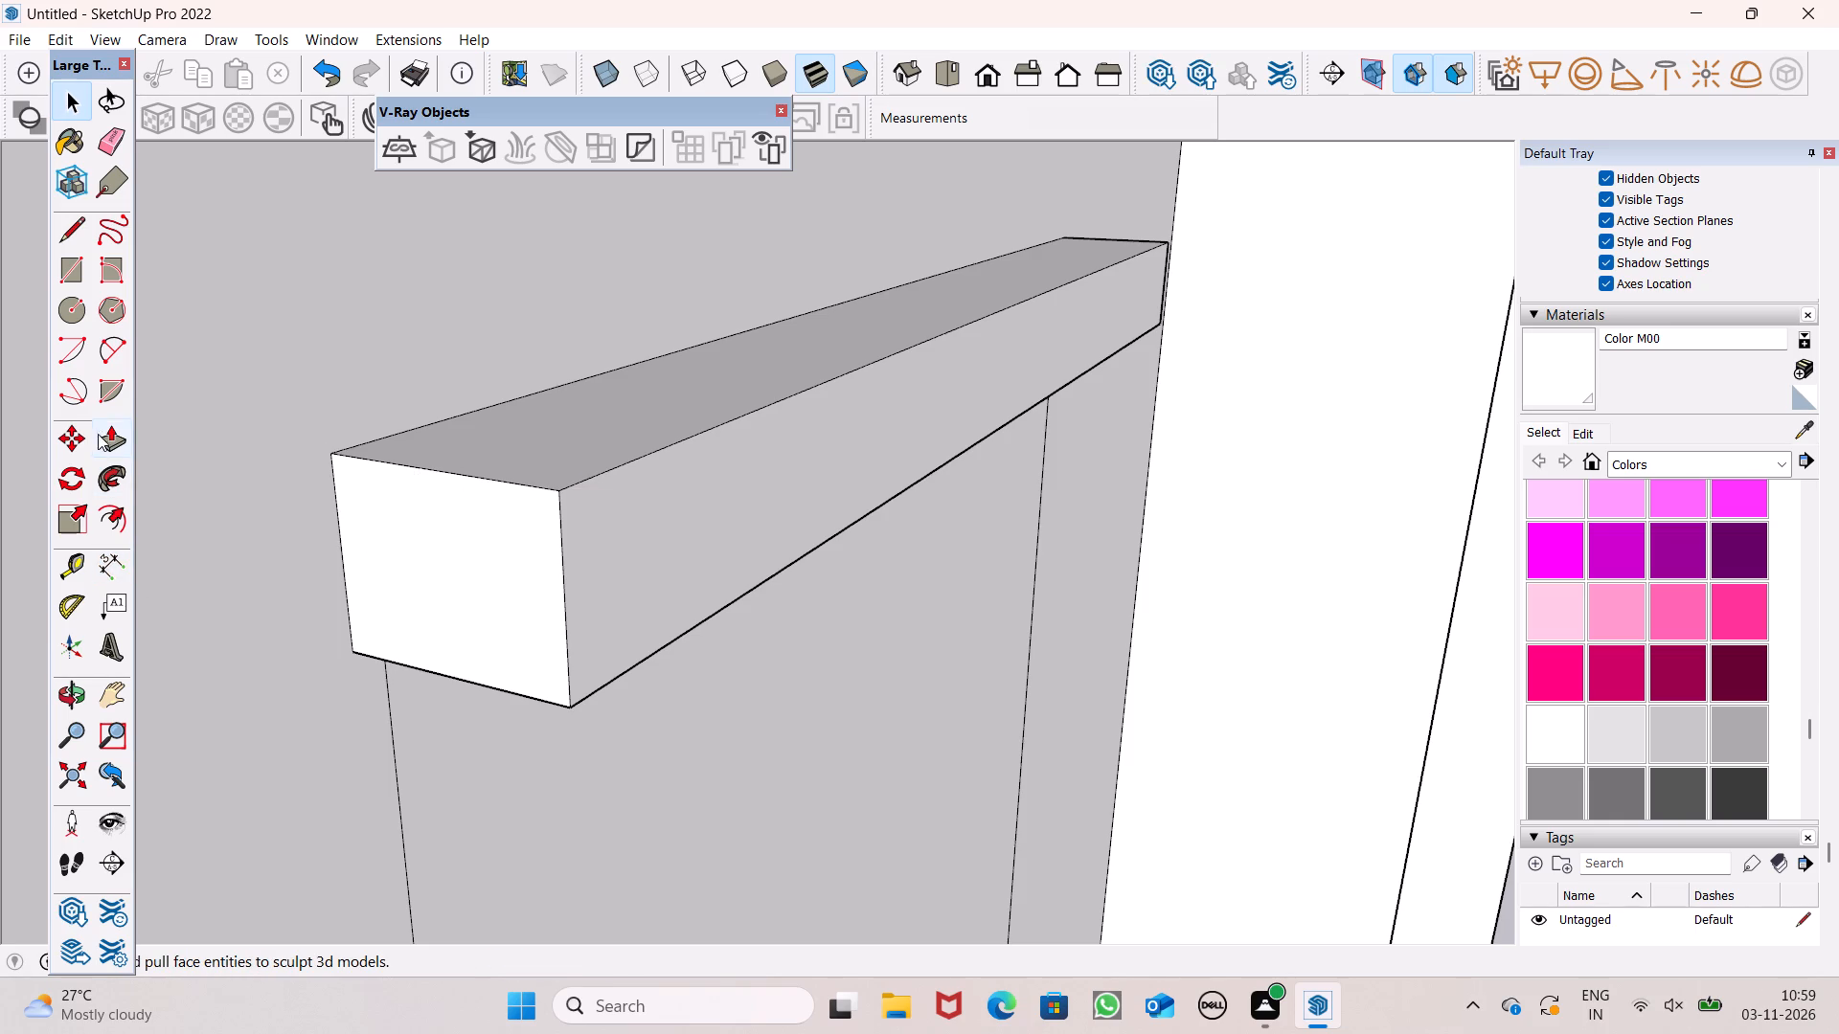
# Pull the front face of the second-from-top strip outward for a total depth of about 1' 1 1/8".
pyautogui.click(107, 441)
pyautogui.moveTo(568, 576); pyautogui.dragTo(630, 605)
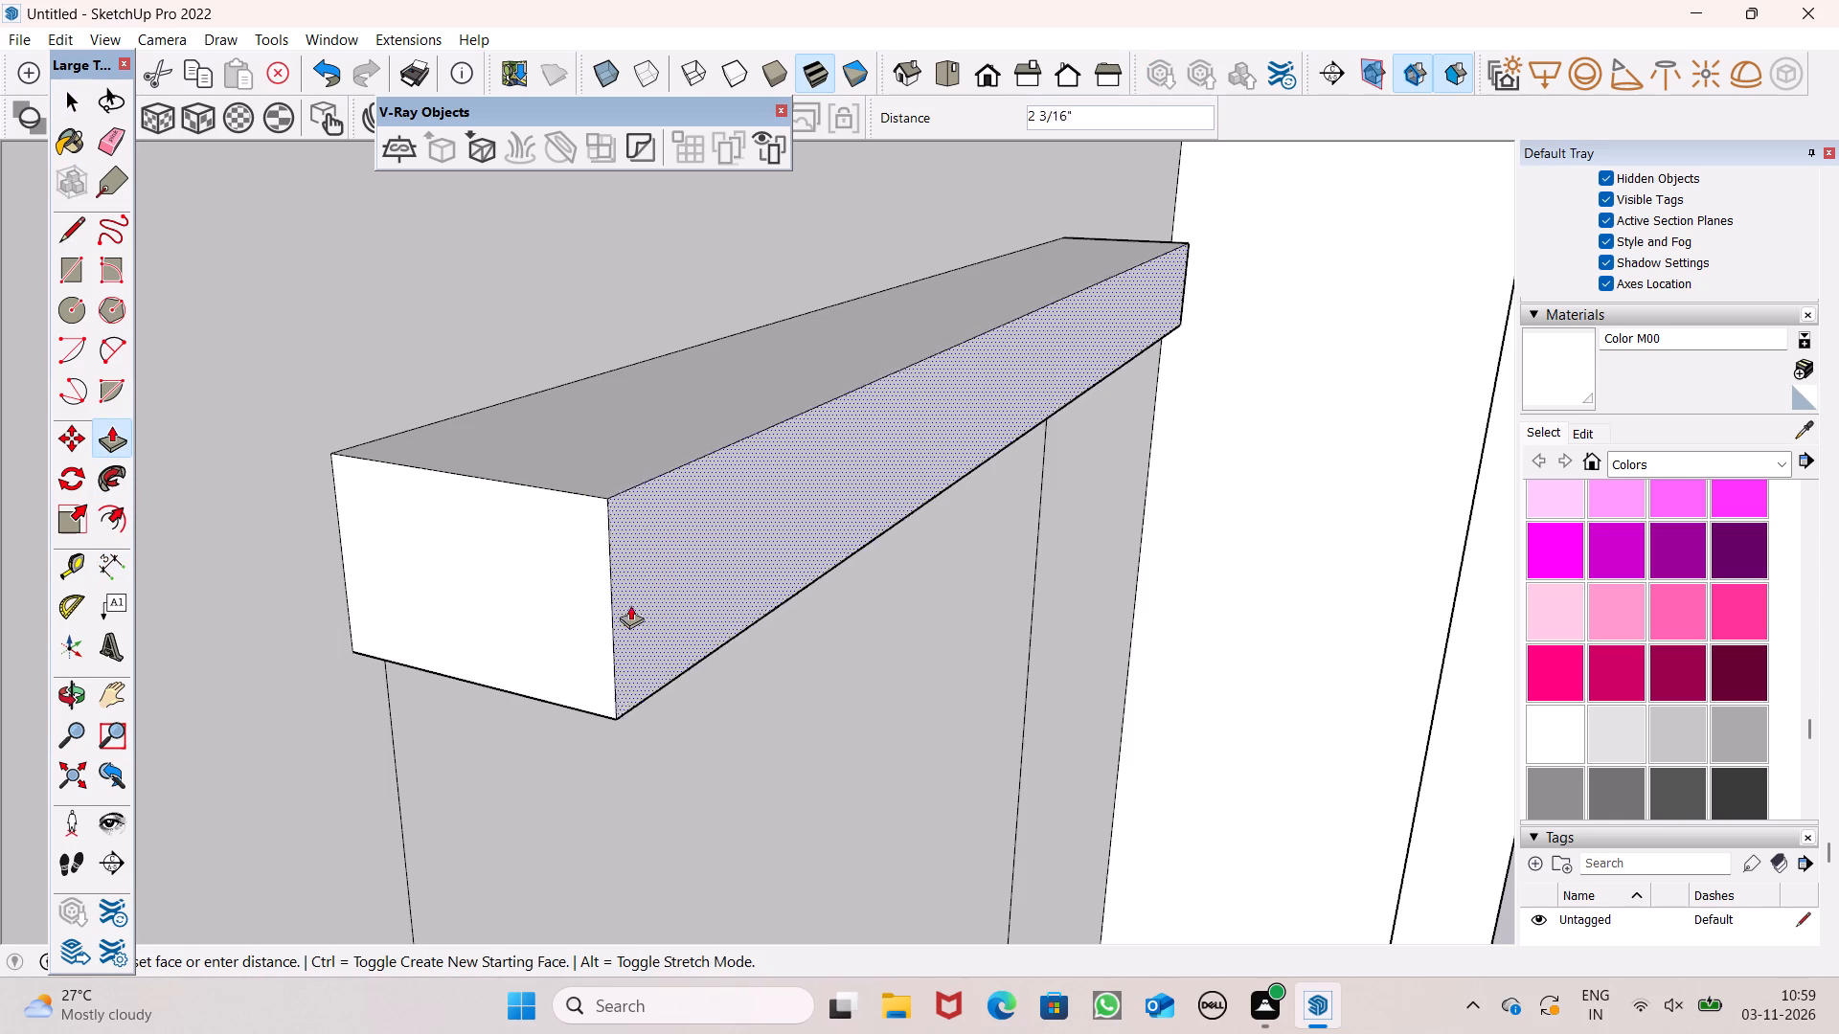
pyautogui.moveTo(630, 605); pyautogui.dragTo(634, 606)
# Measure the second-from-top strip's projection depth again across its end.
pyautogui.click(100, 571)
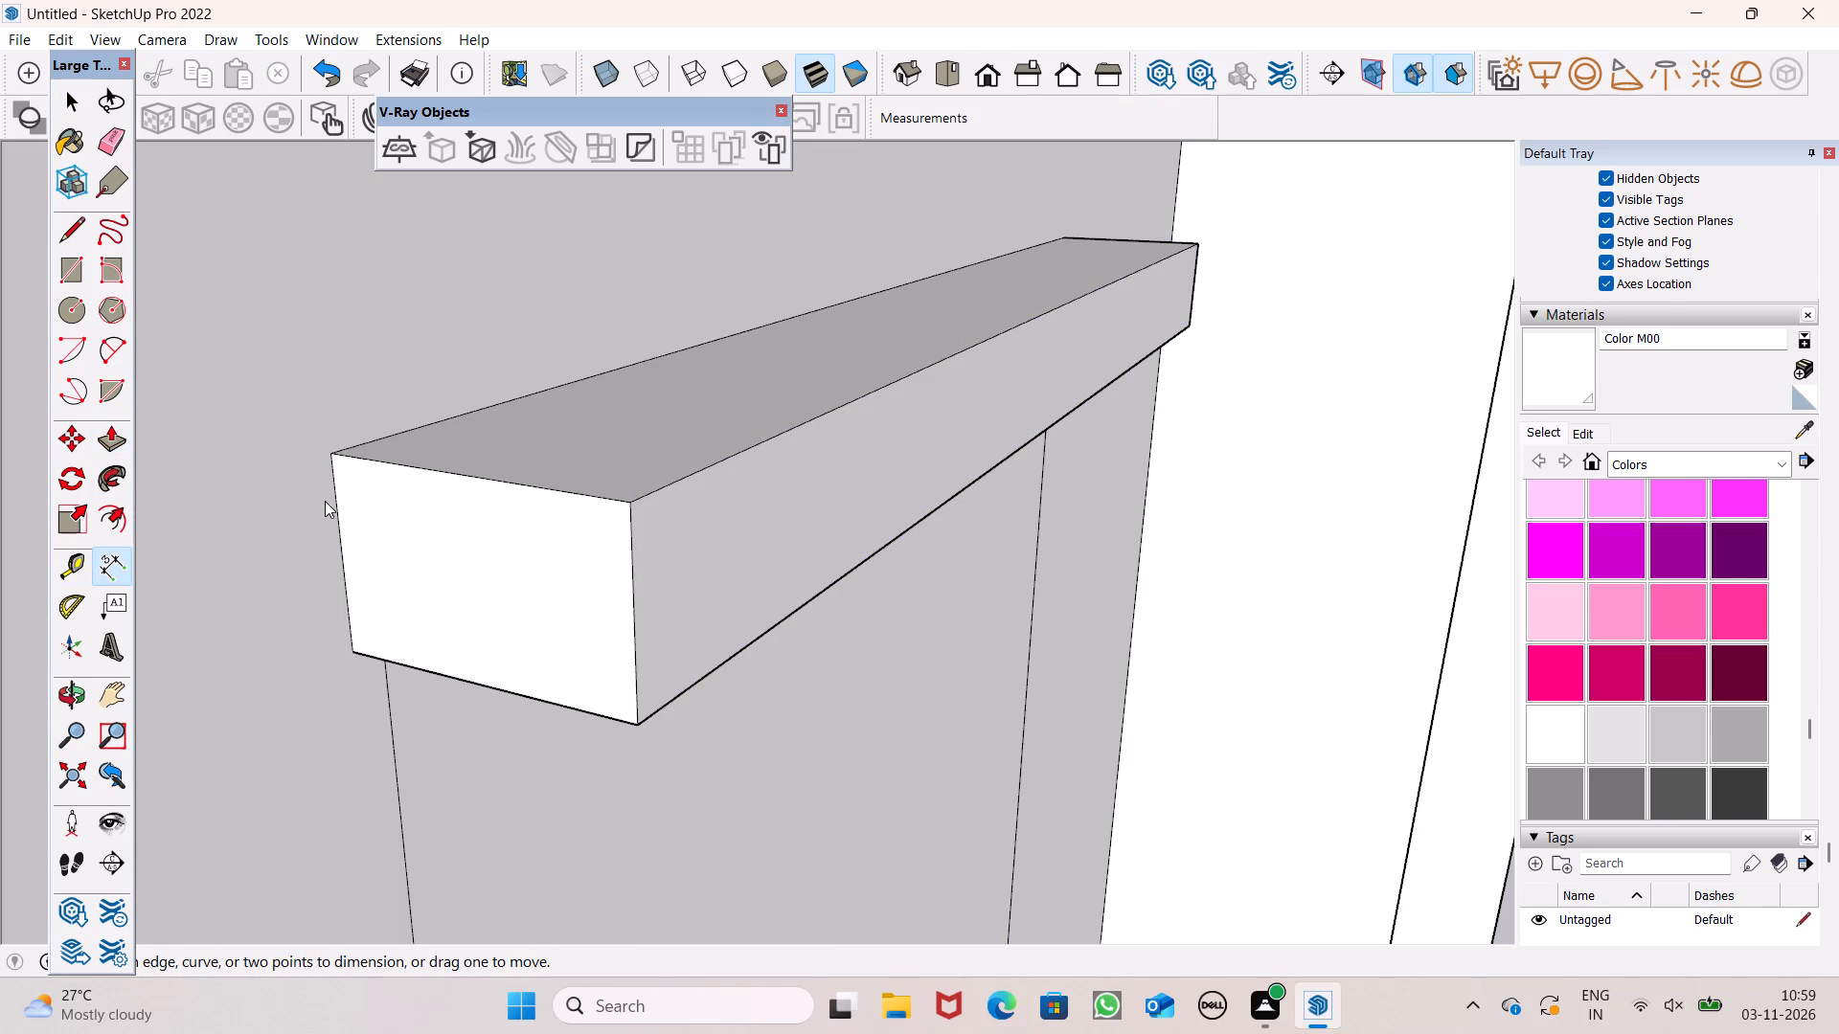
pyautogui.click(331, 458)
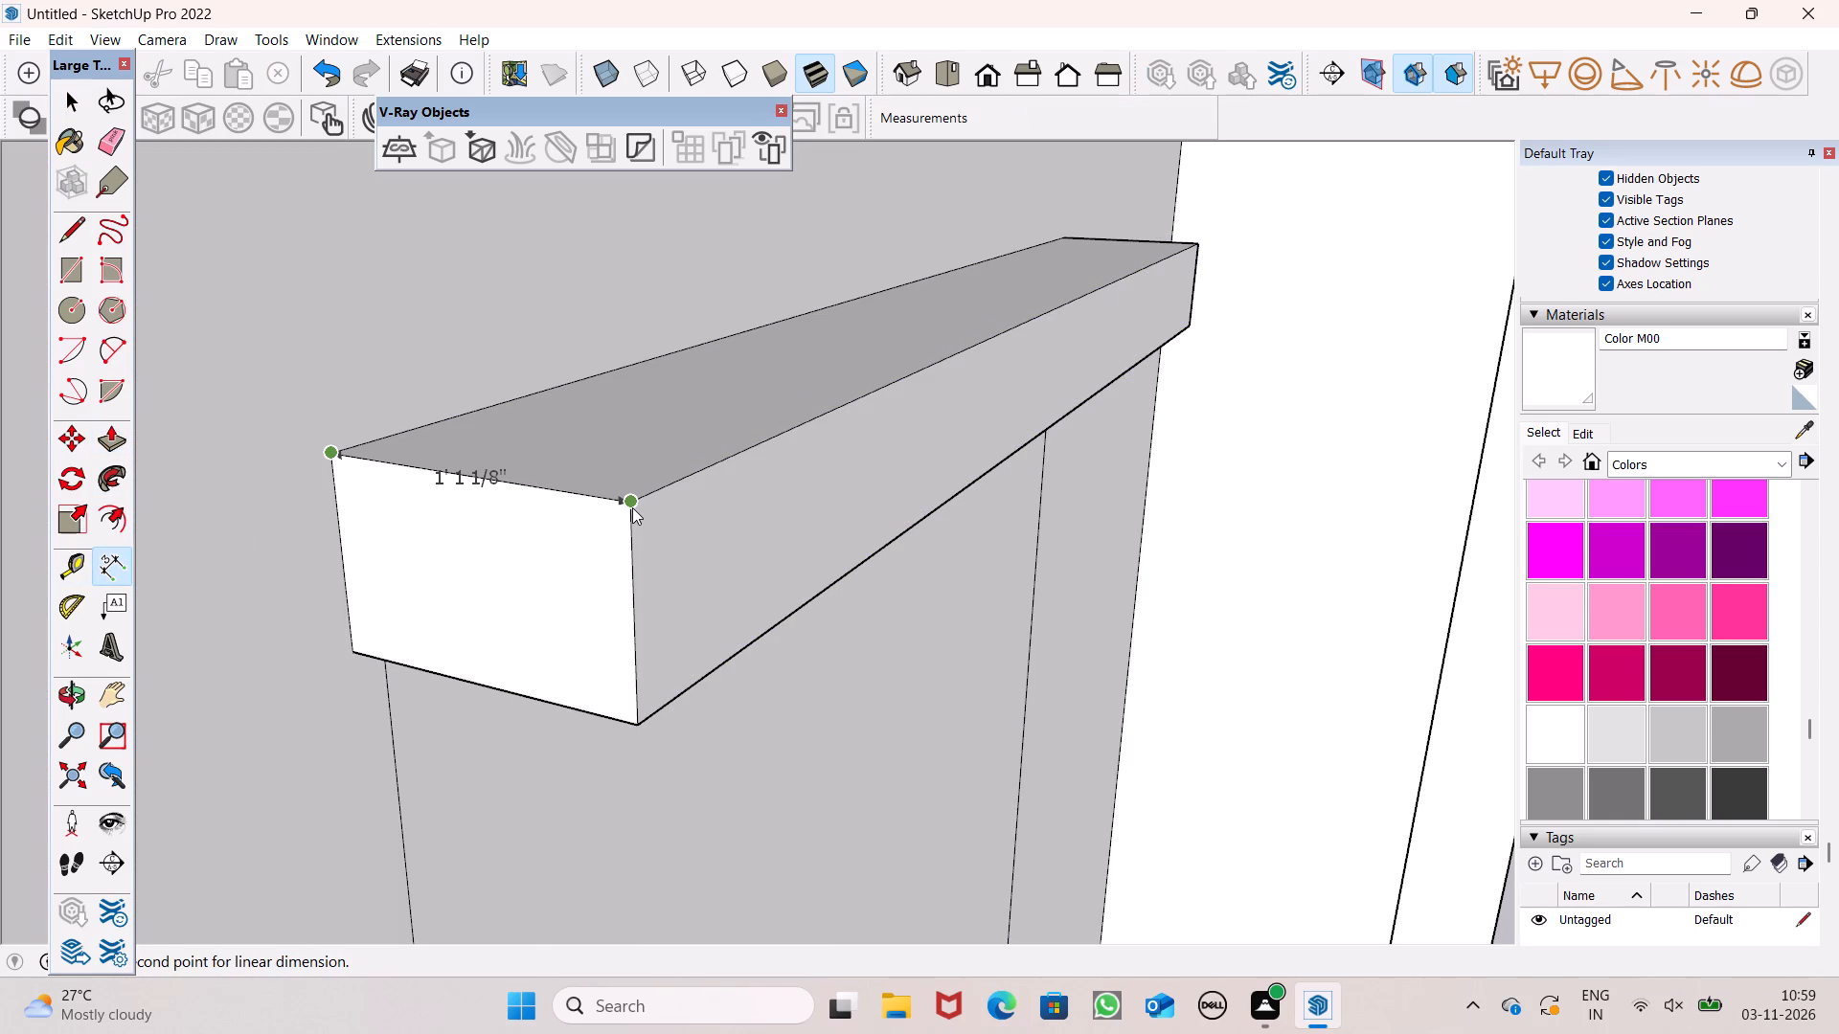
pyautogui.press('space')
pyautogui.scroll(-9, 389, 465)
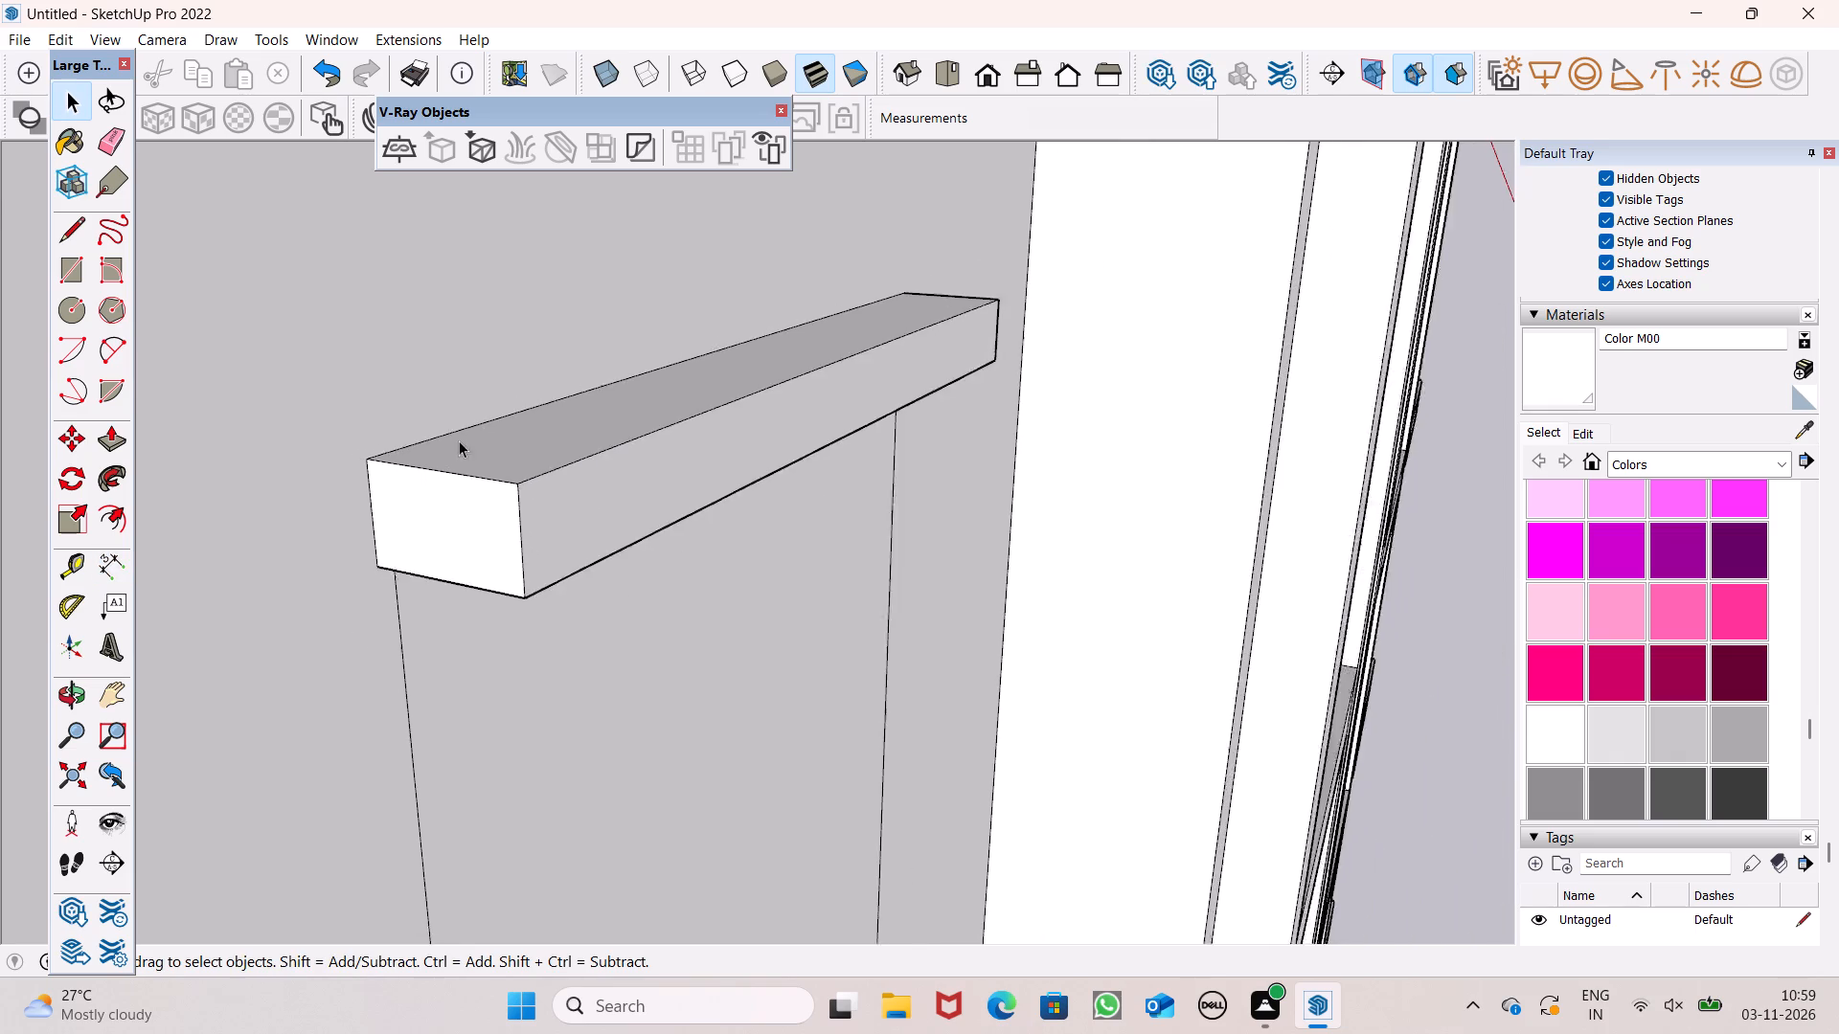
# Push/Pull the left outer bay's third-from-top strip outward about 1' 3/16".
pyautogui.scroll(-4, 459, 440)
pyautogui.moveTo(619, 594); pyautogui.dragTo(570, 332, button='middle')
pyautogui.scroll(1, 585, 345)
pyautogui.scroll(-9, 684, 483)
pyautogui.scroll(-7, 821, 397)
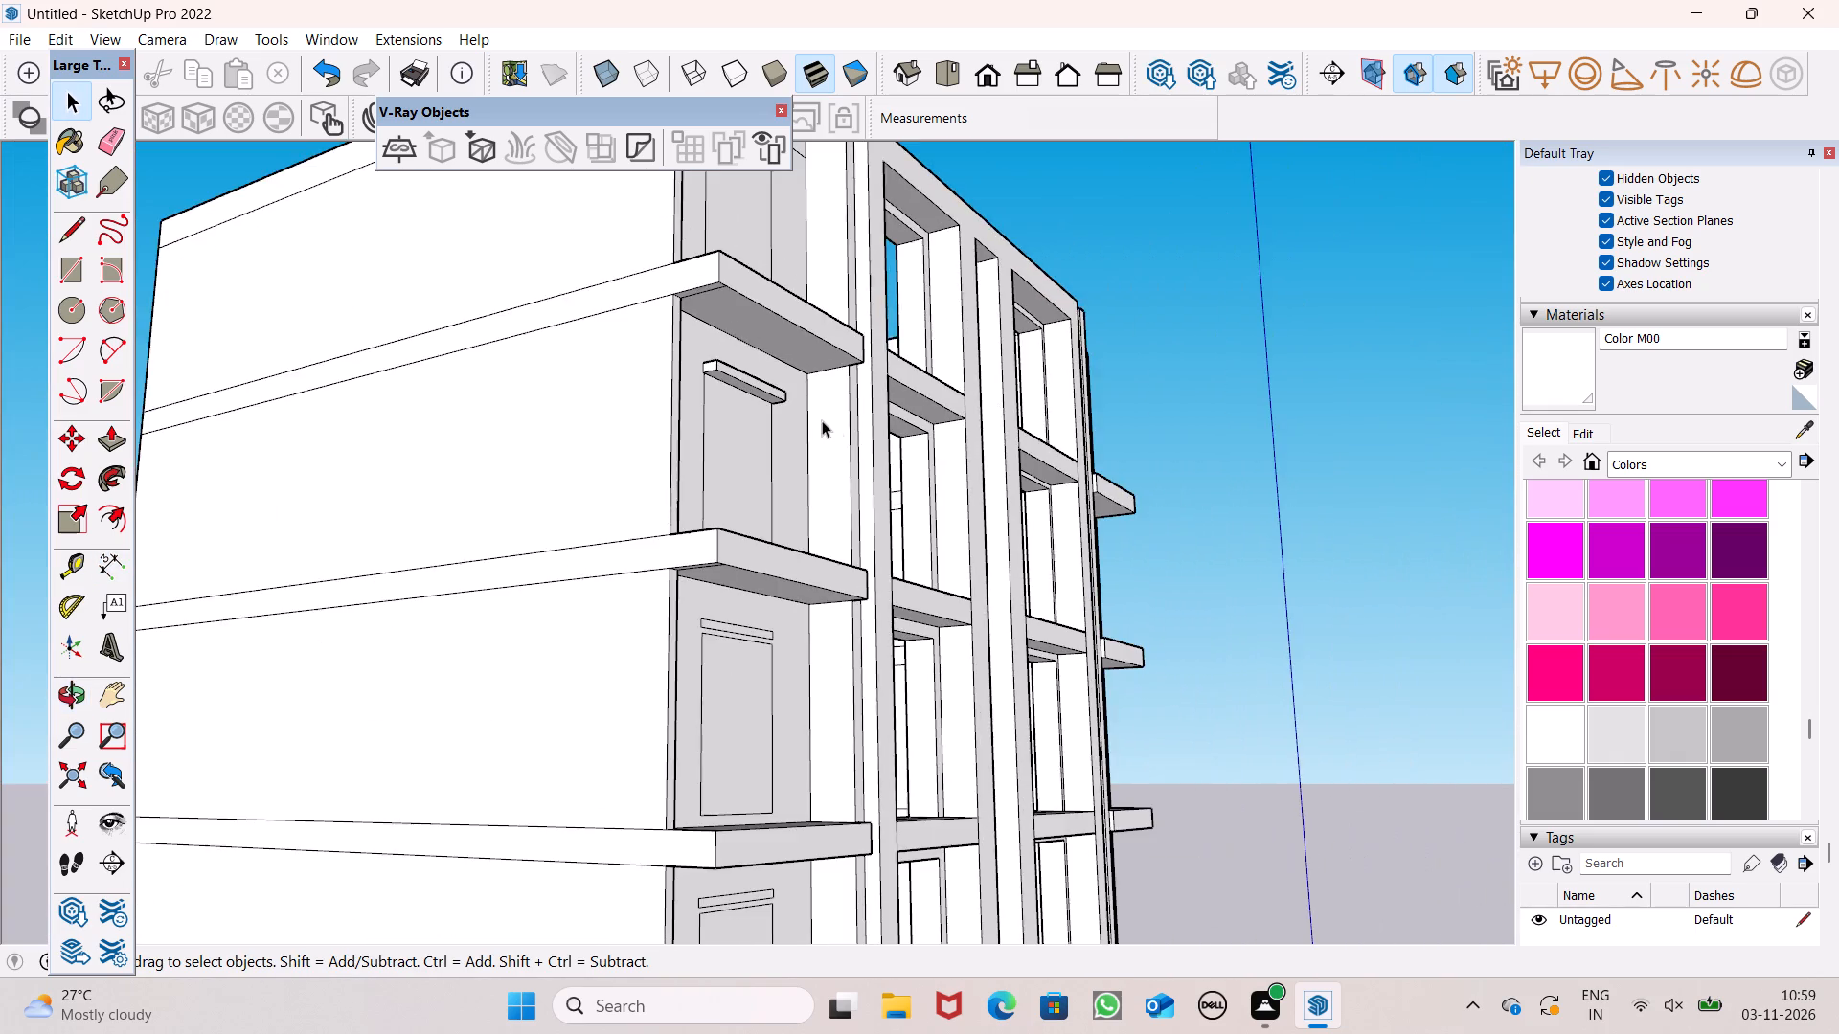
pyautogui.moveTo(837, 471); pyautogui.dragTo(666, 725, button='middle')
pyautogui.middleClick(666, 725)
pyautogui.scroll(-1, 683, 588)
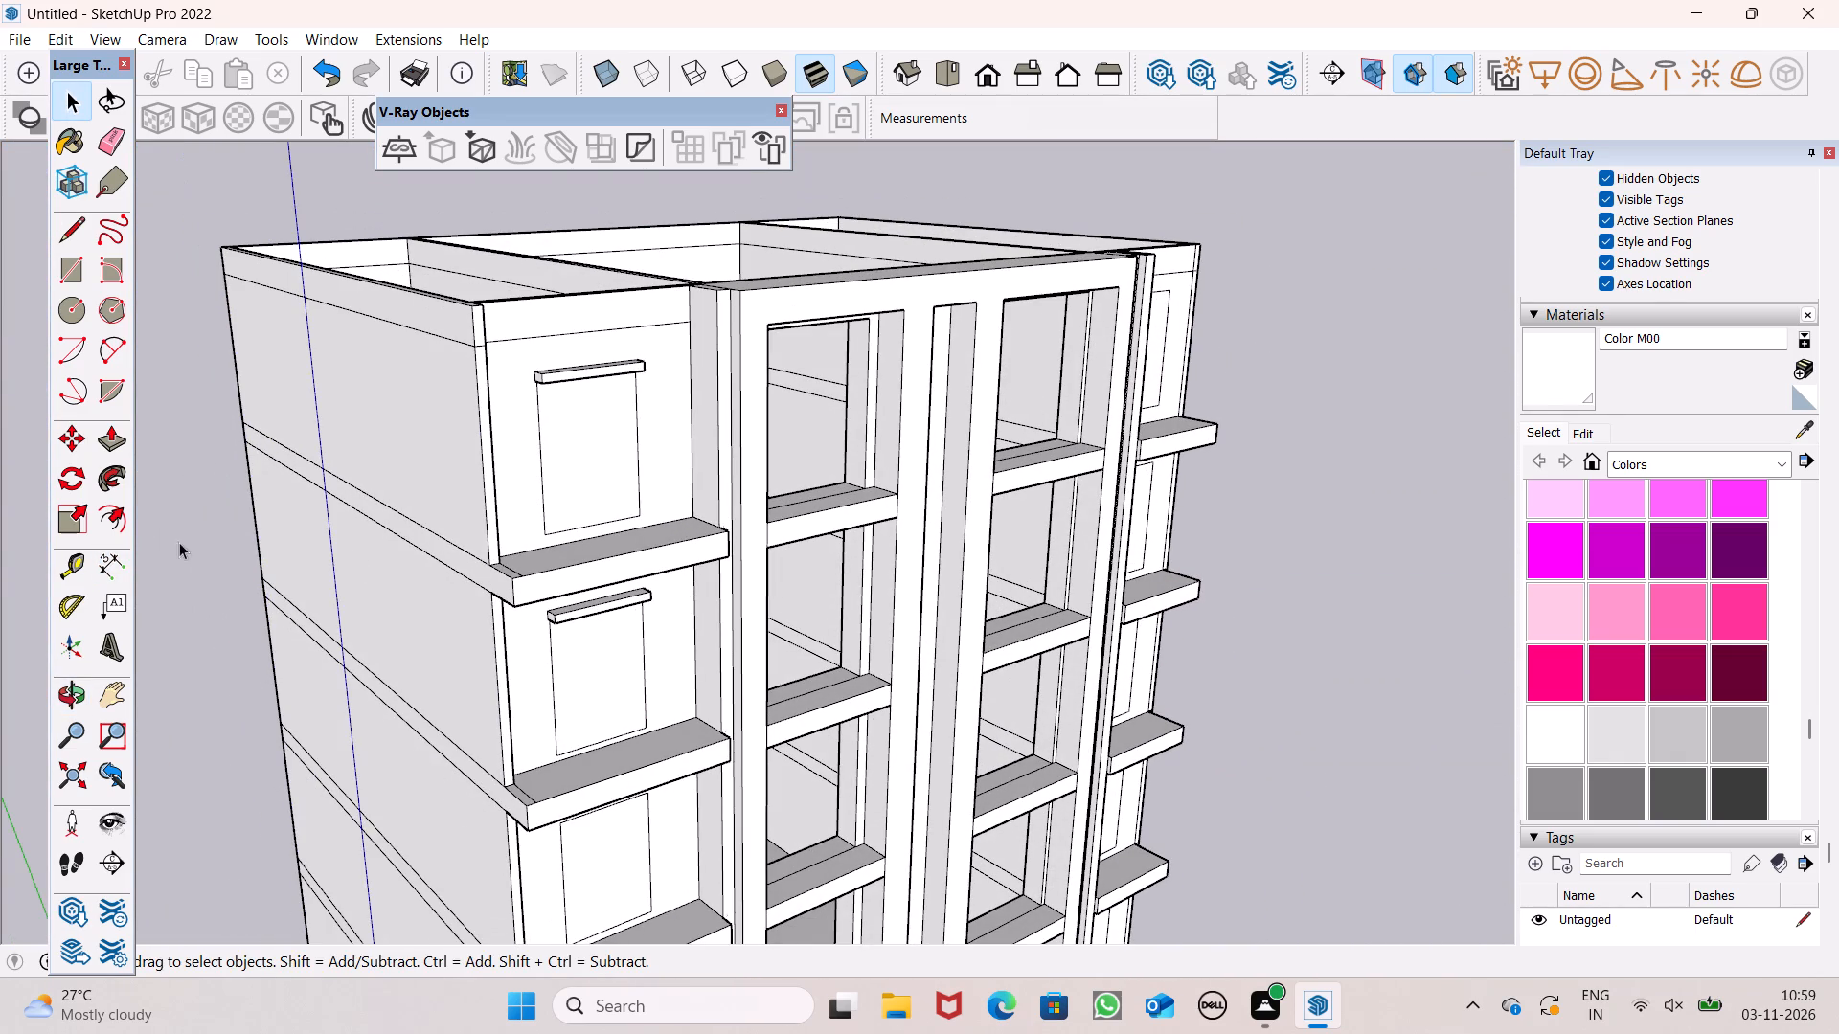
pyautogui.click(135, 427)
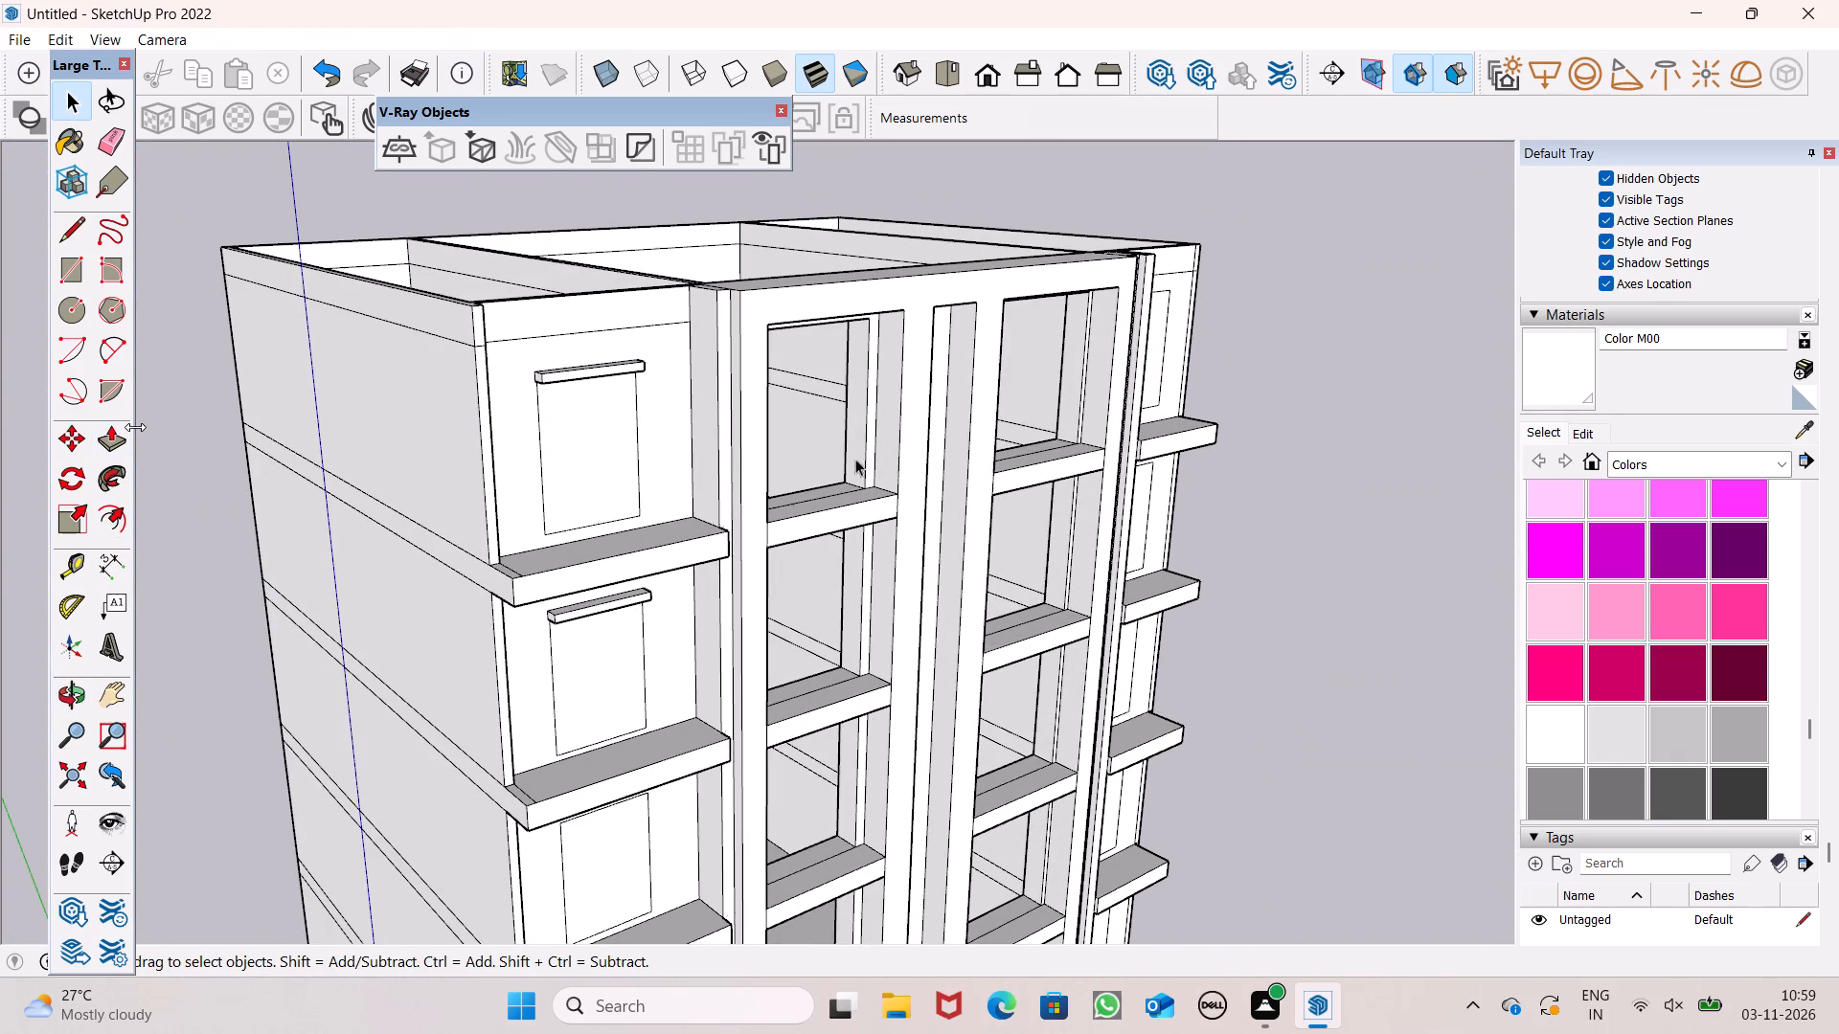
pyautogui.moveTo(108, 447); pyautogui.dragTo(126, 446)
pyautogui.scroll(-6, 776, 446)
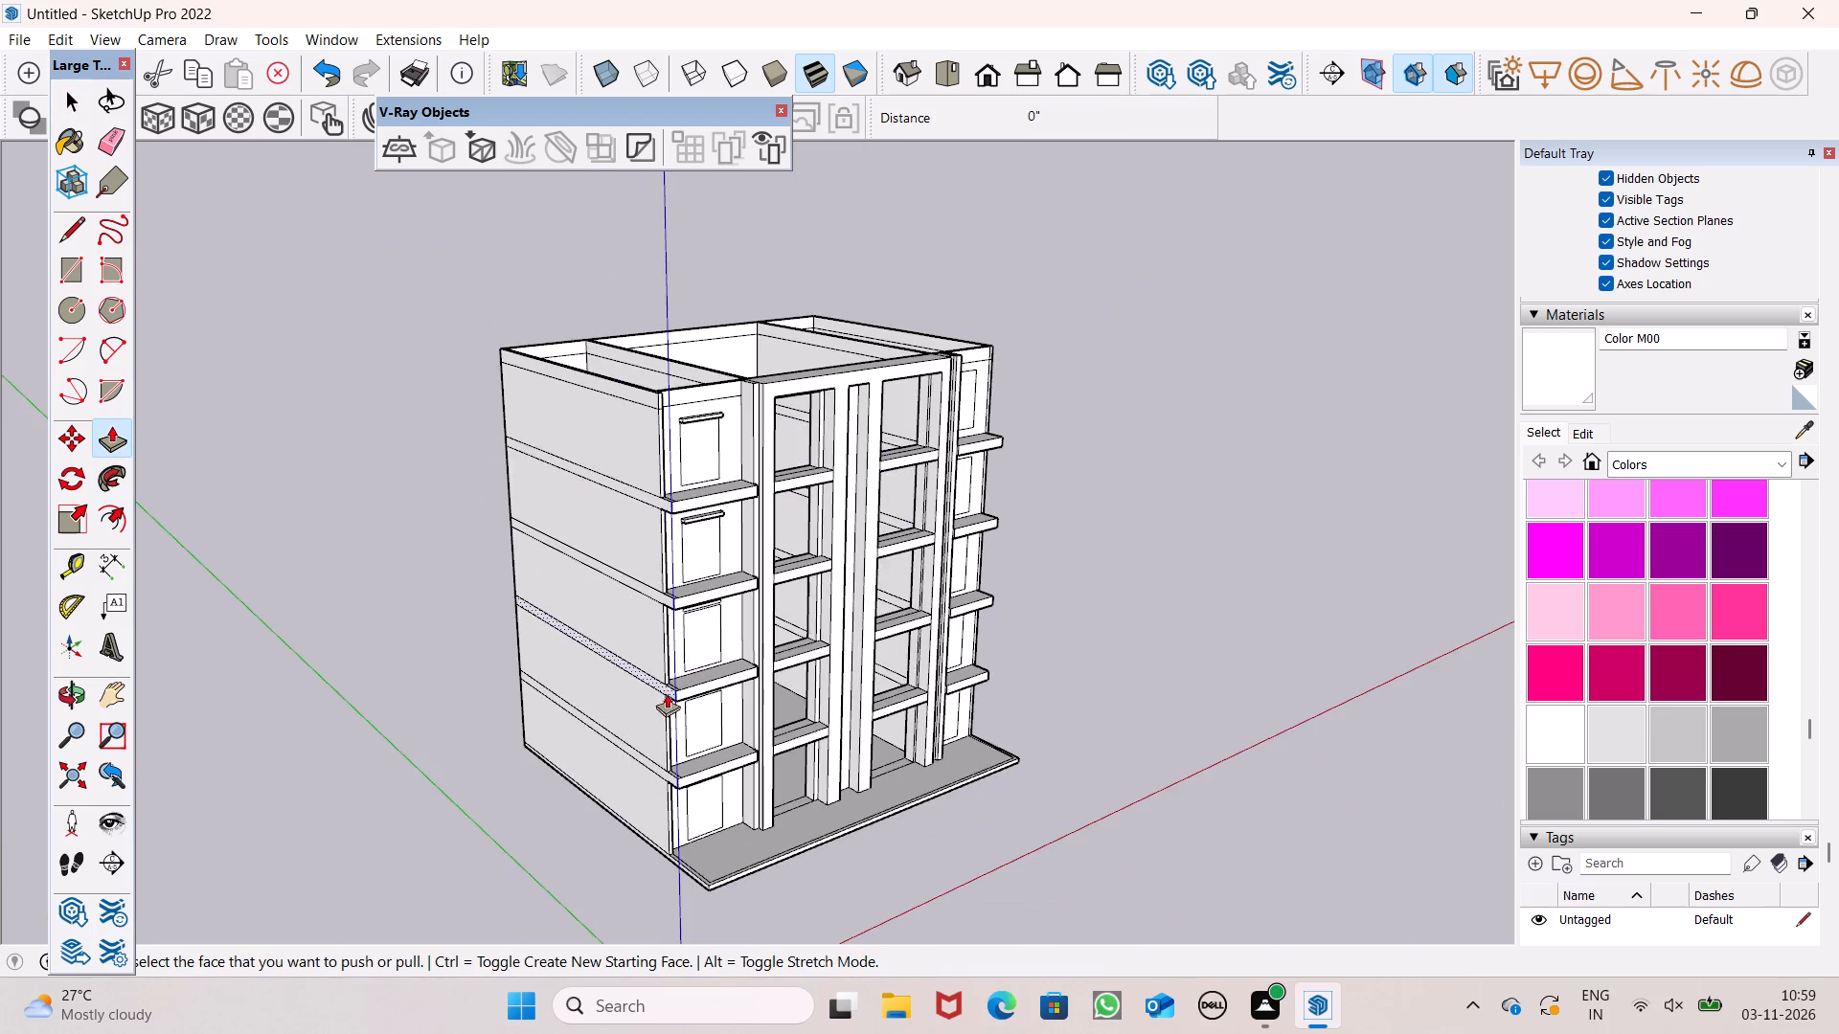
pyautogui.scroll(7, 665, 682)
pyautogui.scroll(5, 658, 572)
pyautogui.moveTo(721, 584); pyautogui.dragTo(756, 526, button='middle')
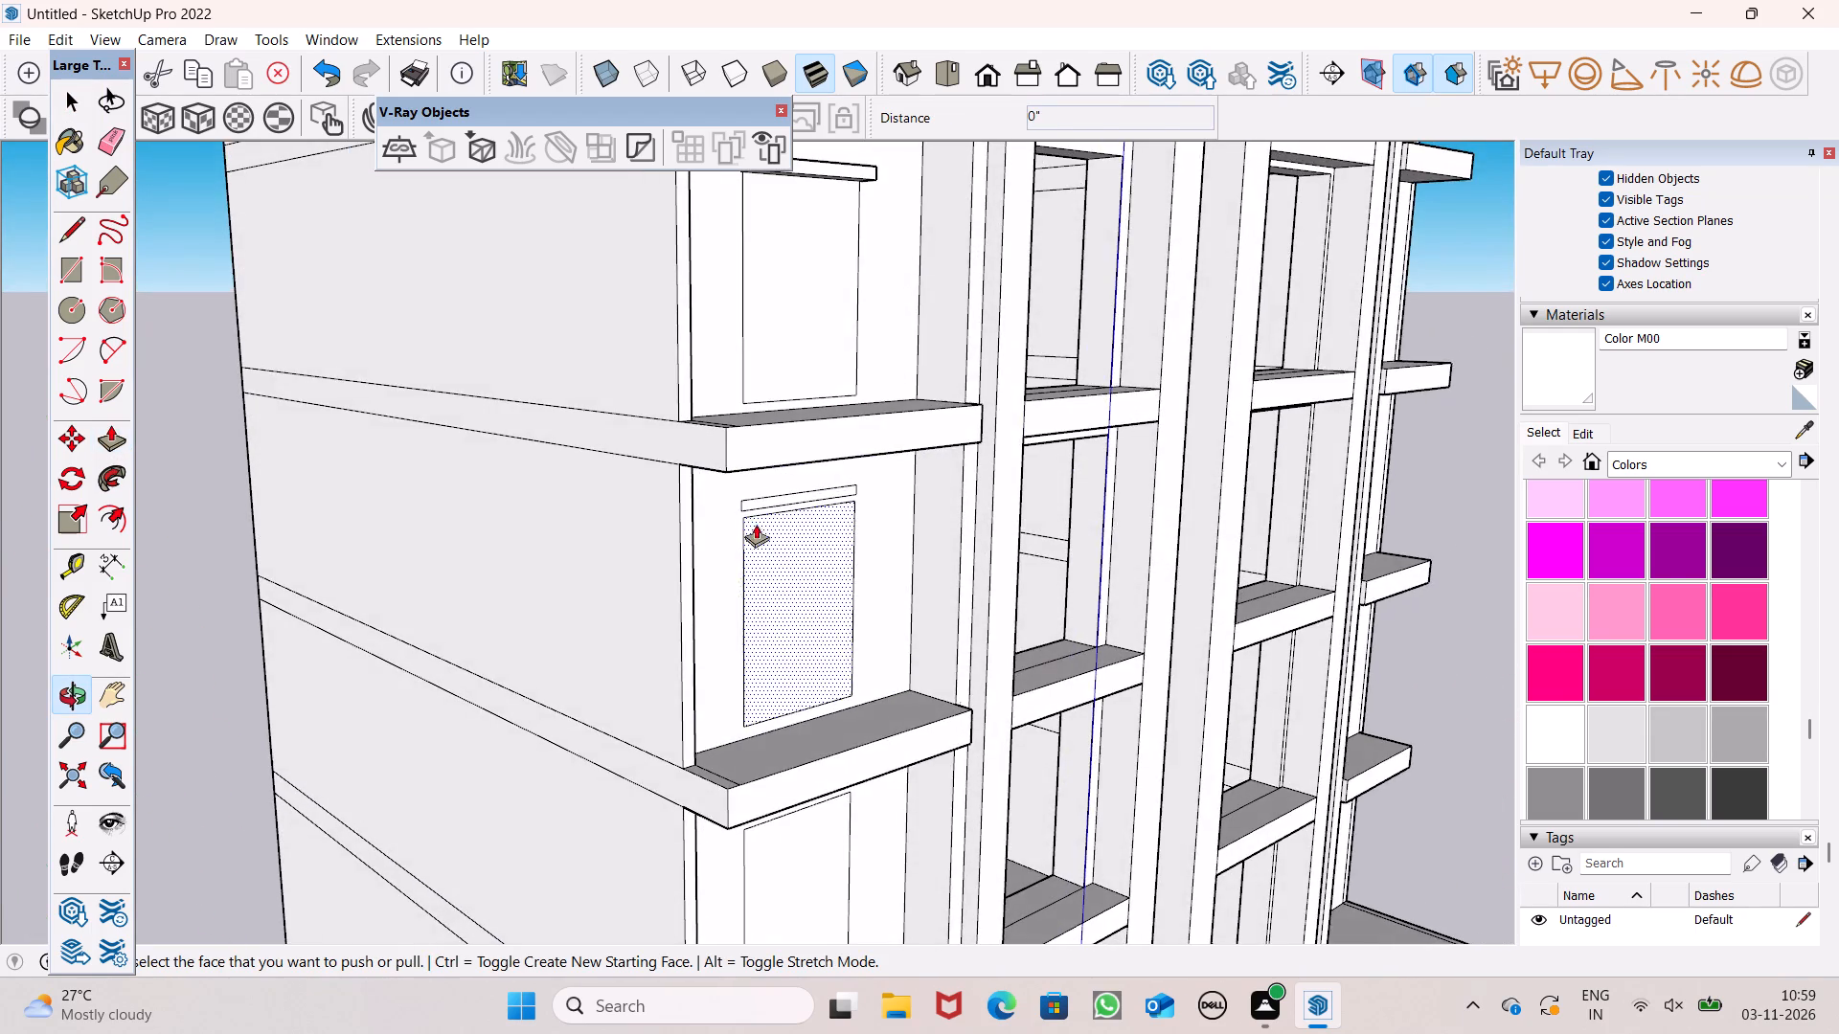
pyautogui.scroll(15, 748, 502)
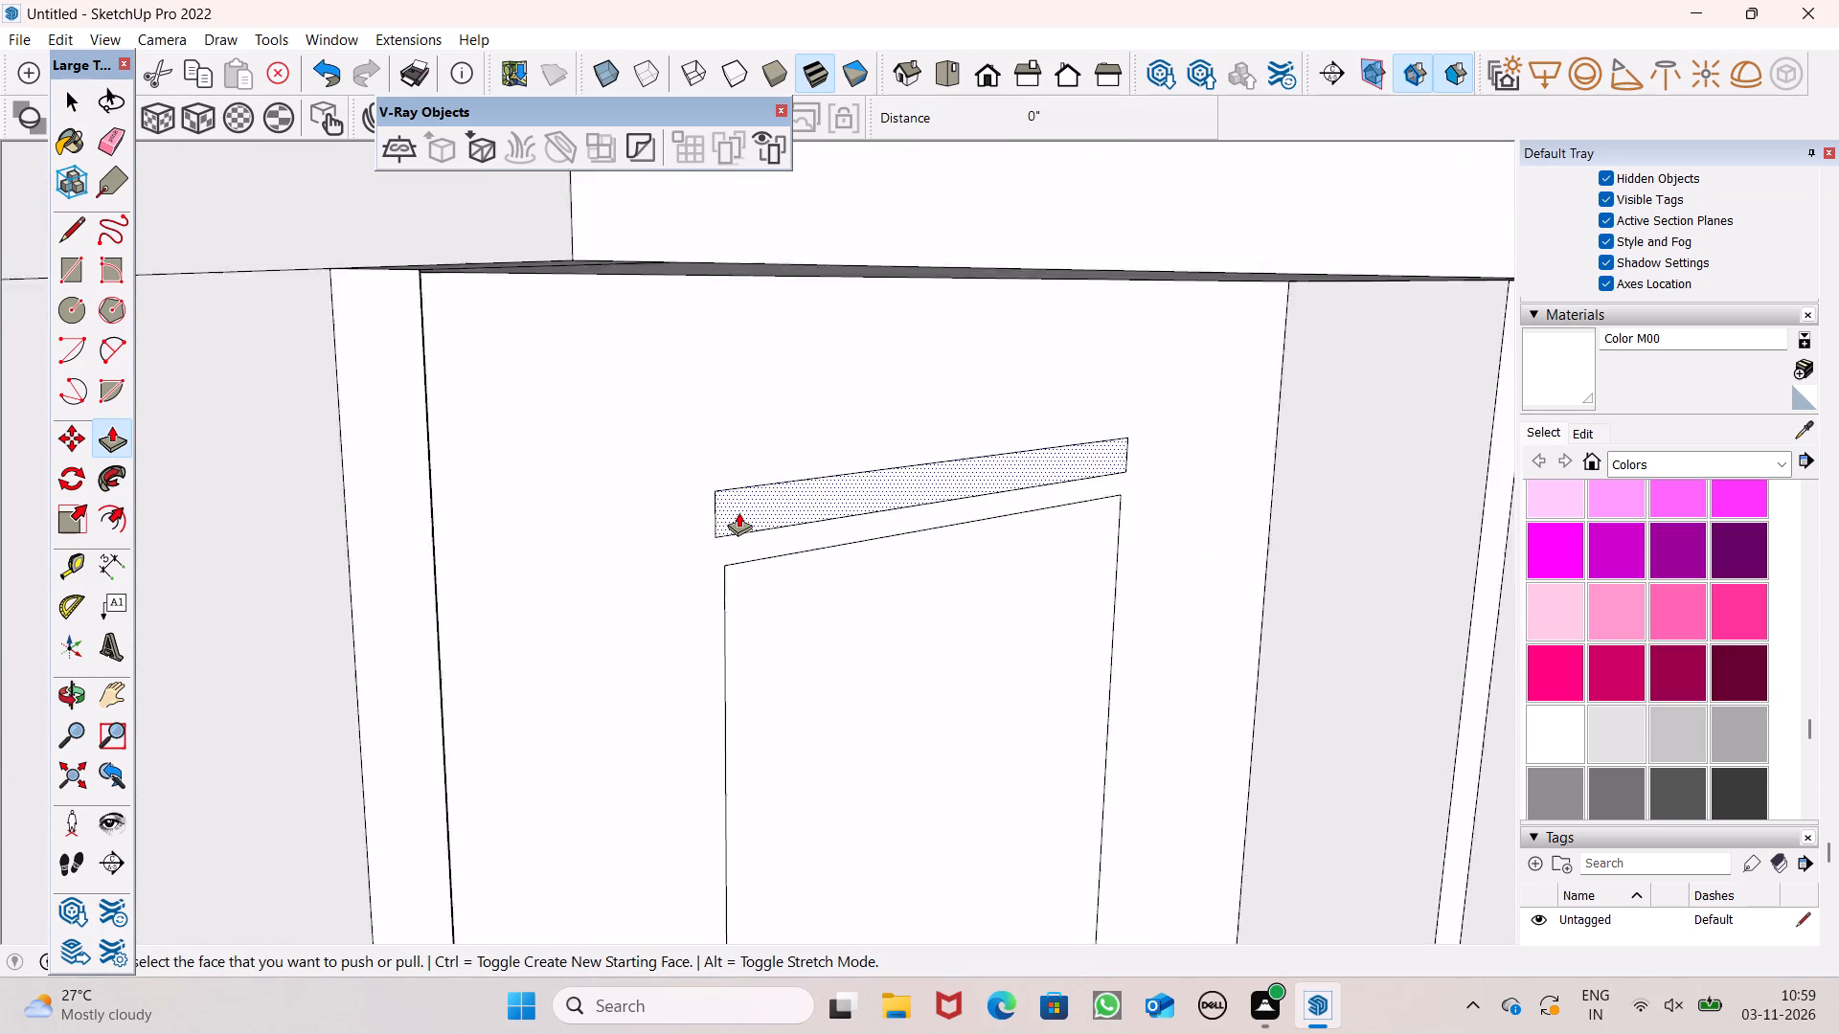
pyautogui.scroll(1, 738, 512)
pyautogui.moveTo(718, 522); pyautogui.dragTo(786, 571)
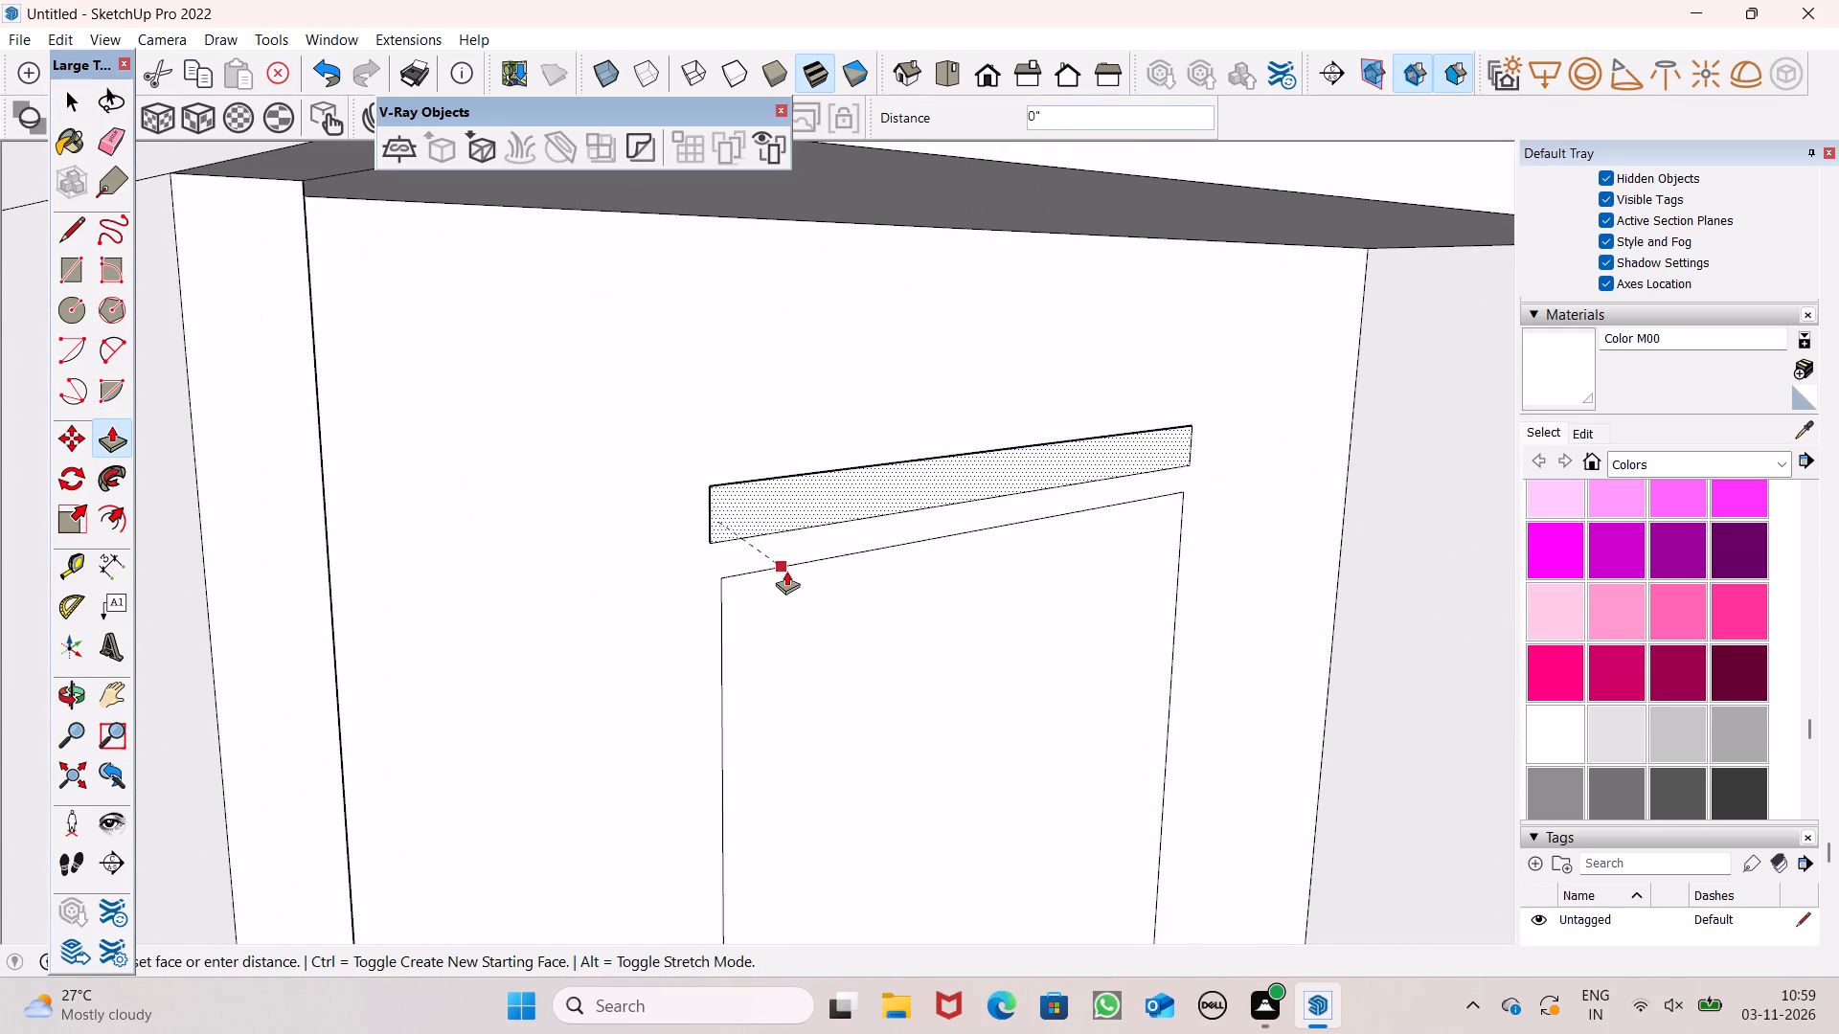
pyautogui.moveTo(786, 571); pyautogui.dragTo(796, 524)
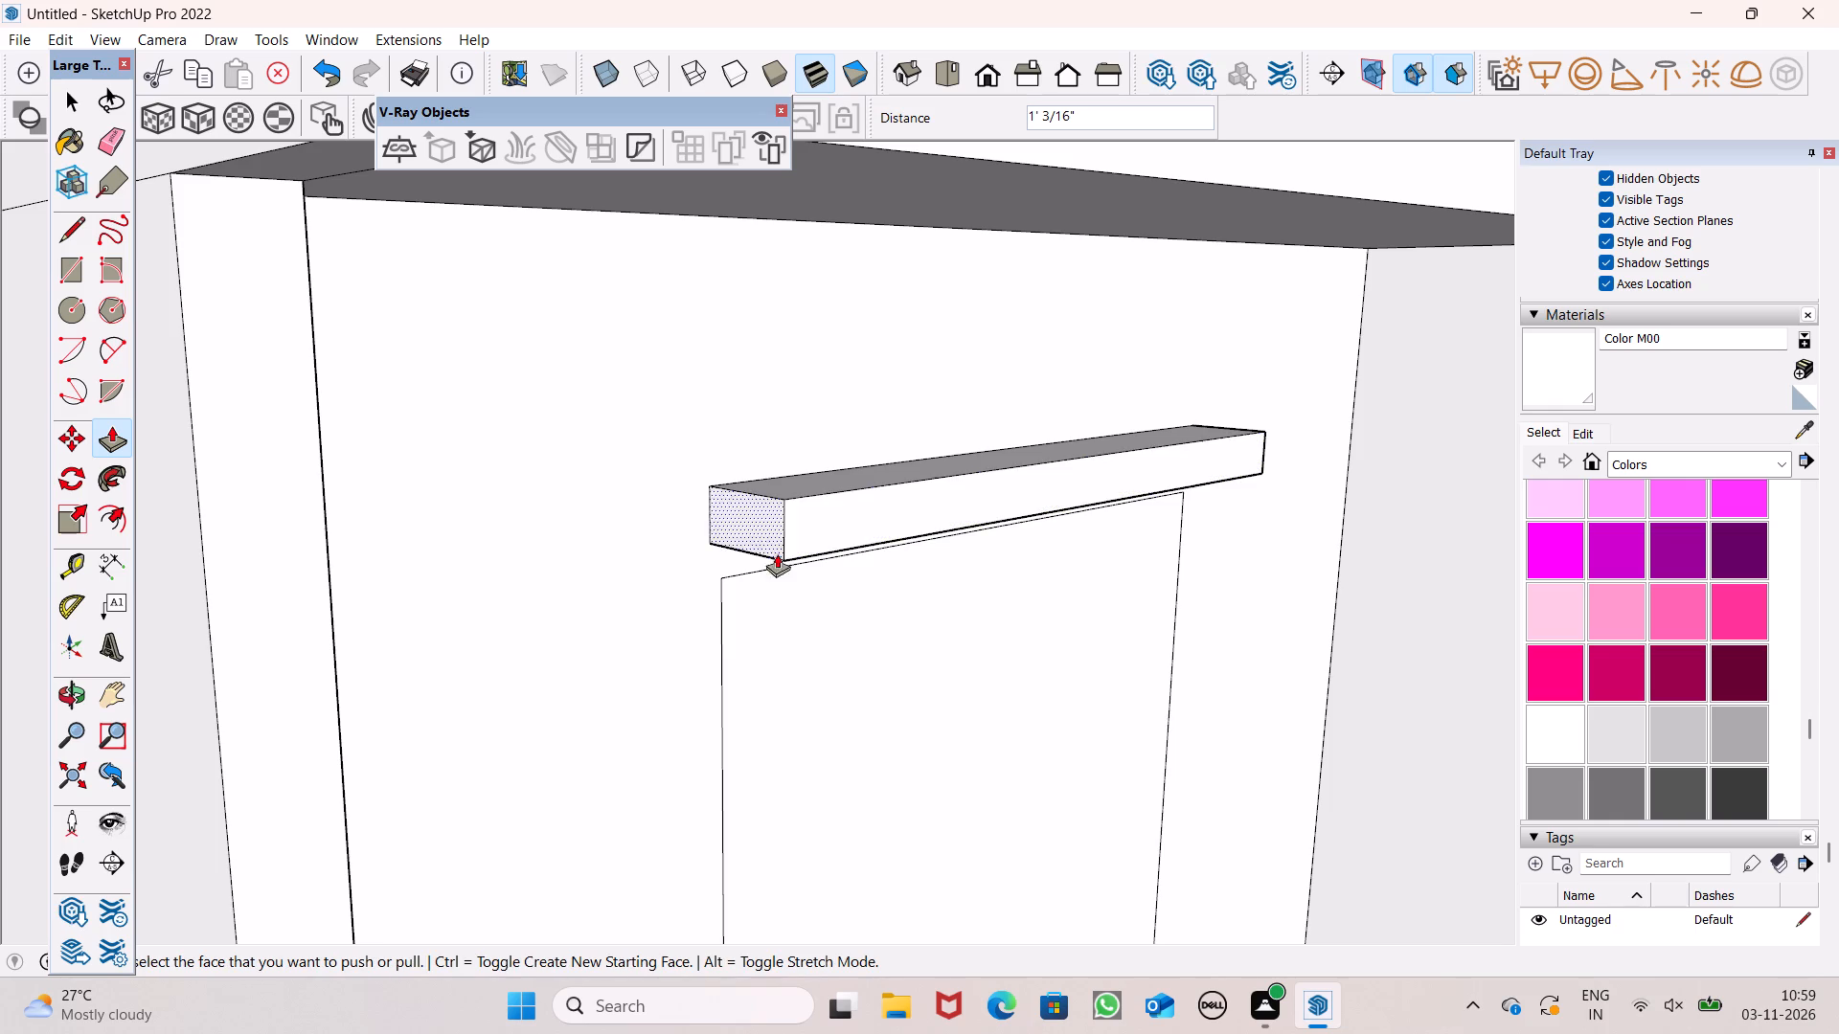
# Extend the third-from-top strip's underside down about 4 1/8" to meet the window's top edge.
pyautogui.moveTo(777, 560); pyautogui.dragTo(532, 336, button='middle')
pyautogui.scroll(1, 574, 355)
pyautogui.scroll(6, 587, 460)
pyautogui.moveTo(751, 446); pyautogui.dragTo(766, 491)
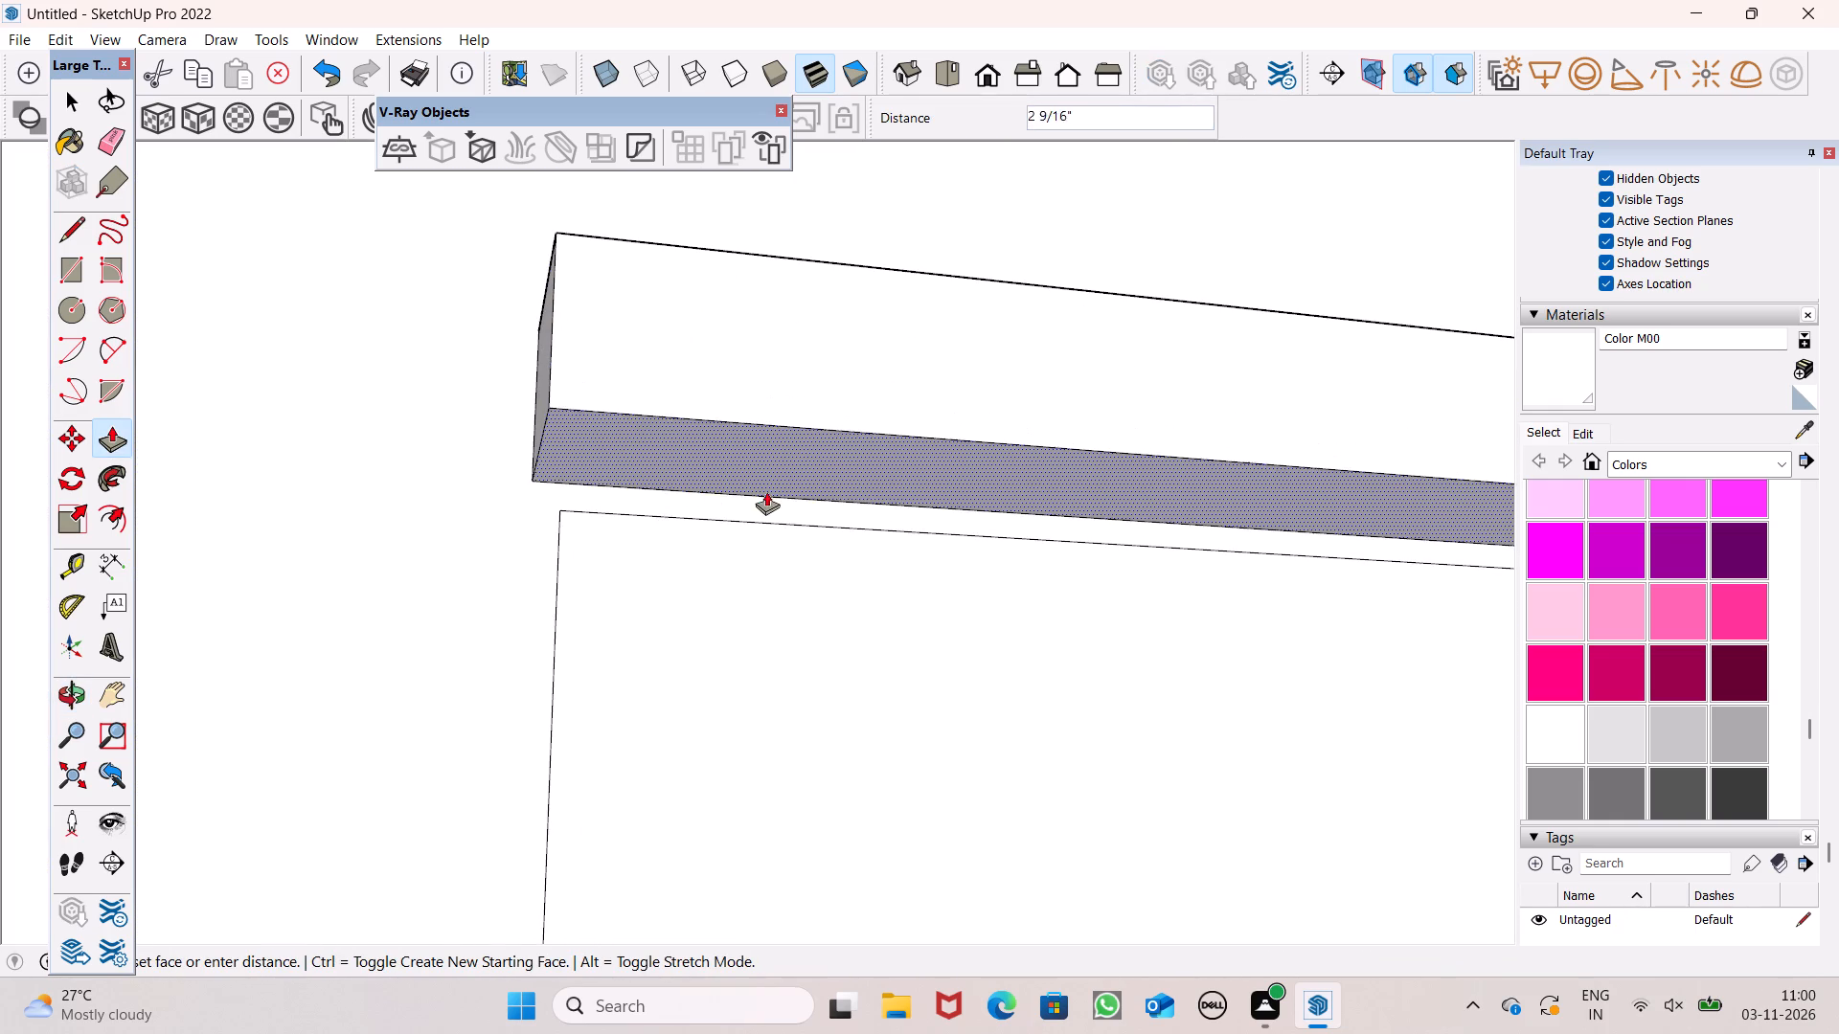
pyautogui.moveTo(766, 491); pyautogui.dragTo(770, 516)
pyautogui.scroll(-3, 773, 493)
pyautogui.scroll(1, 770, 501)
pyautogui.scroll(-1, 769, 504)
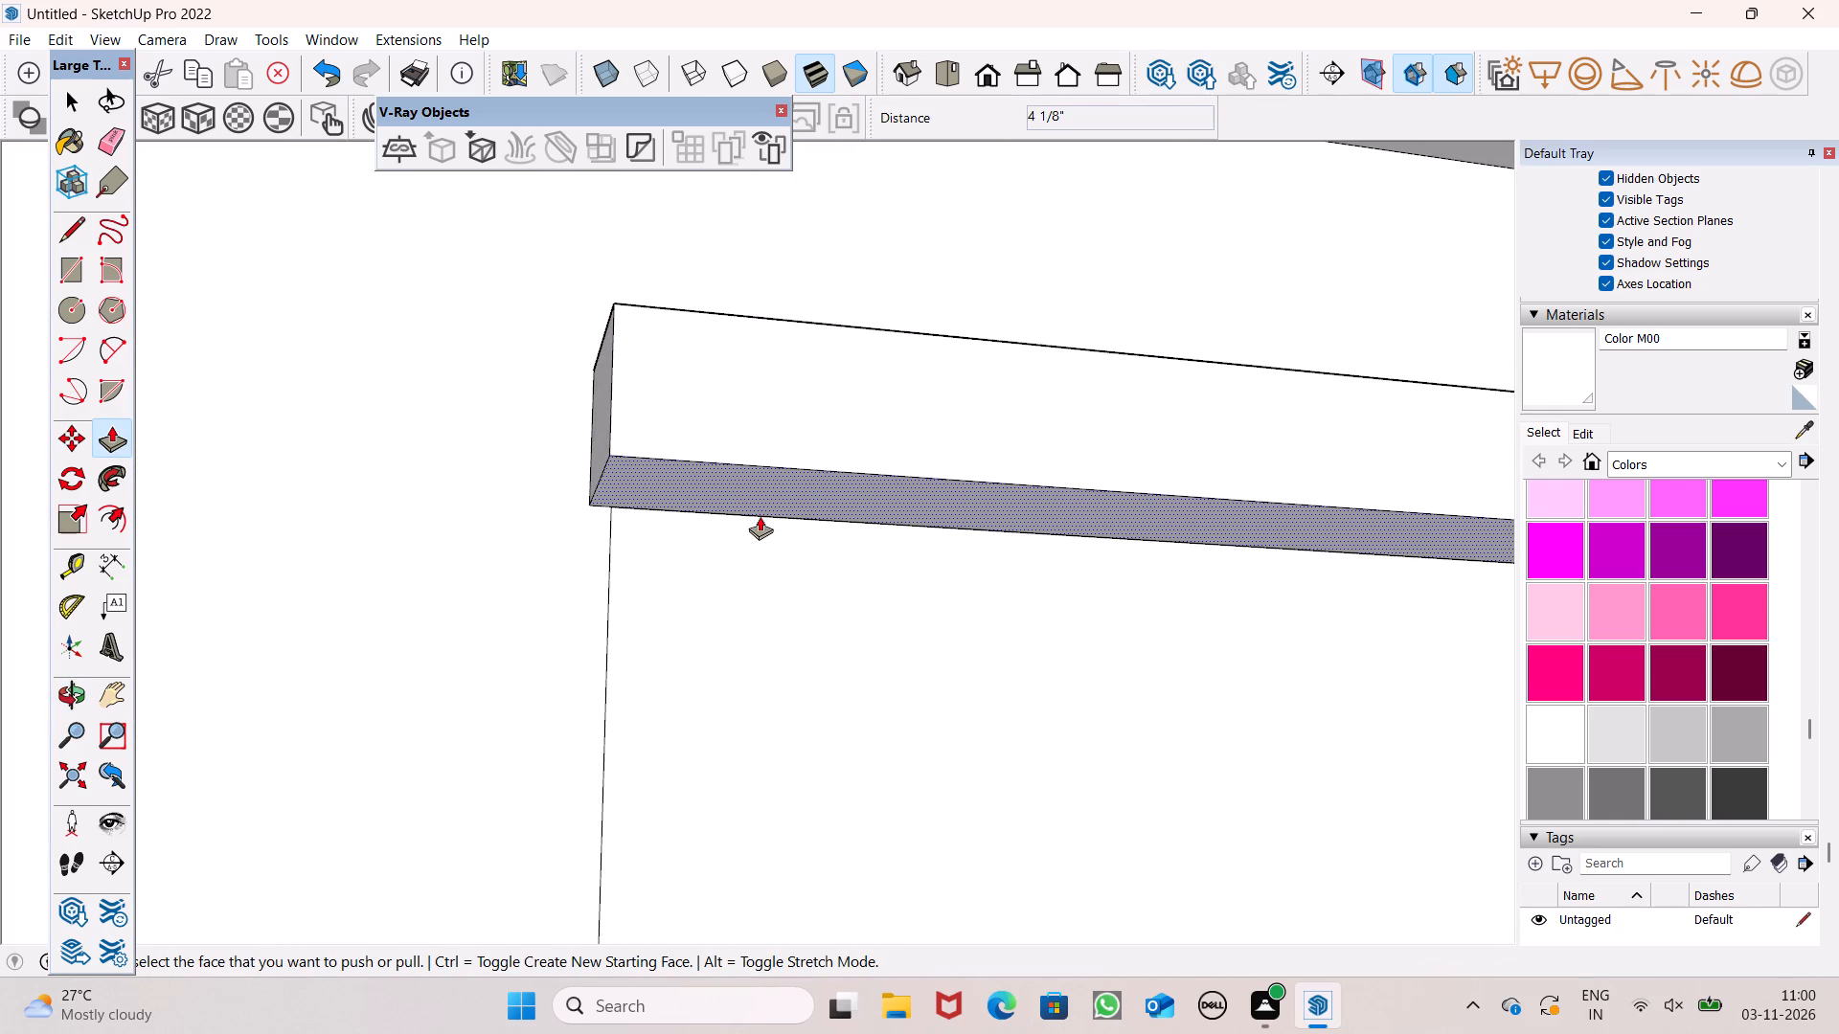
pyautogui.scroll(7, 760, 516)
pyautogui.click(738, 488)
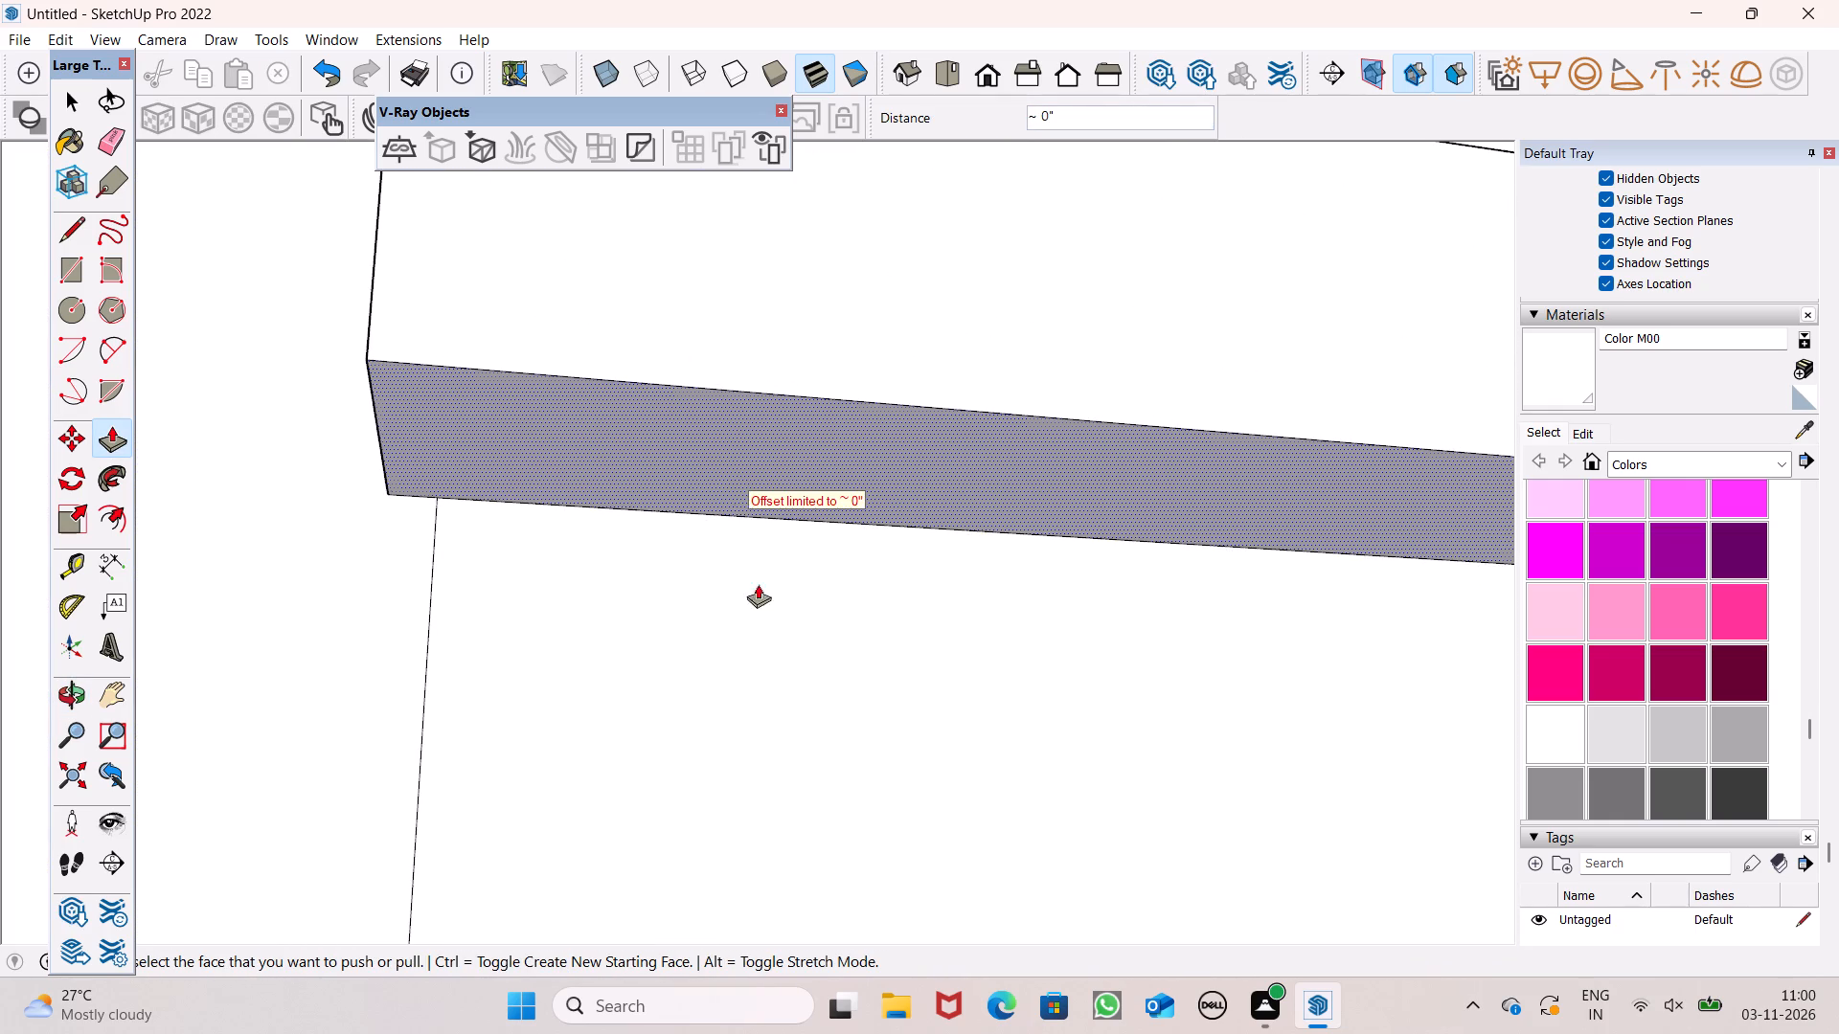
# Lower the top face of the third-from-top strip by about 2 3/4".
pyautogui.scroll(-14, 760, 593)
pyautogui.moveTo(774, 589); pyautogui.dragTo(930, 809, button='middle')
pyautogui.scroll(3, 814, 579)
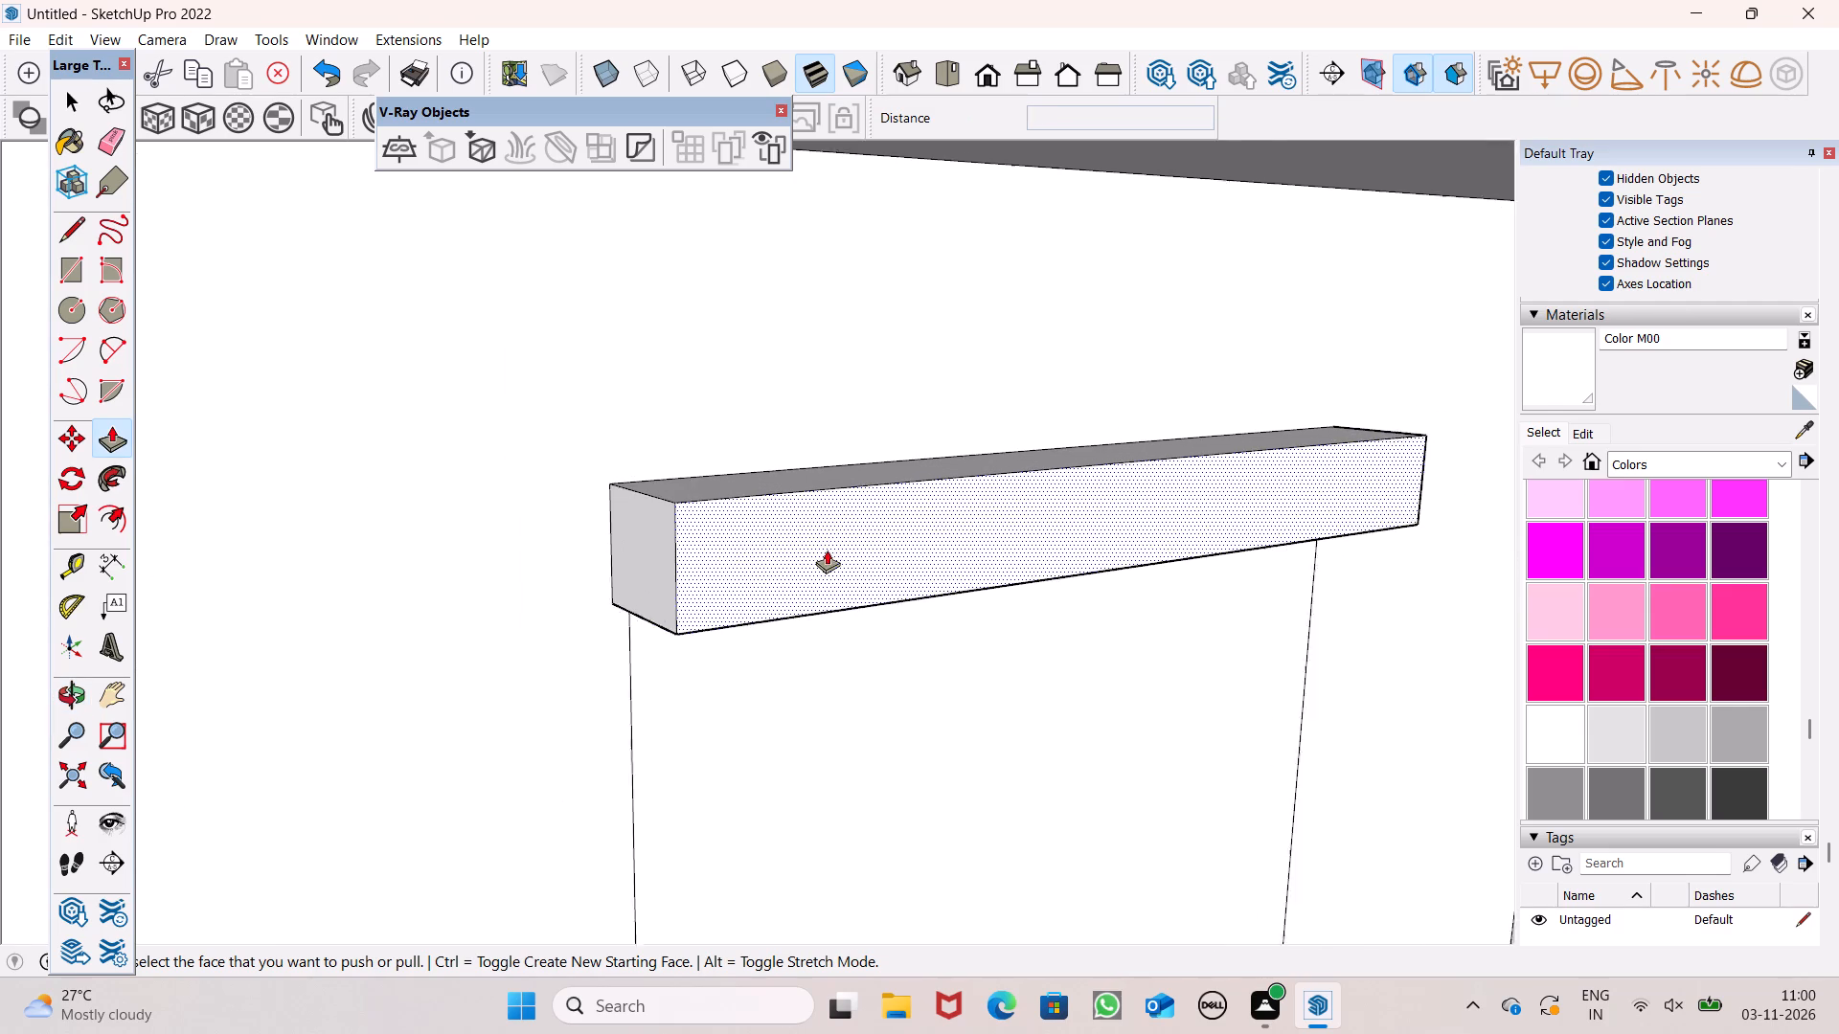
pyautogui.scroll(3, 827, 550)
pyautogui.moveTo(738, 452); pyautogui.dragTo(737, 493)
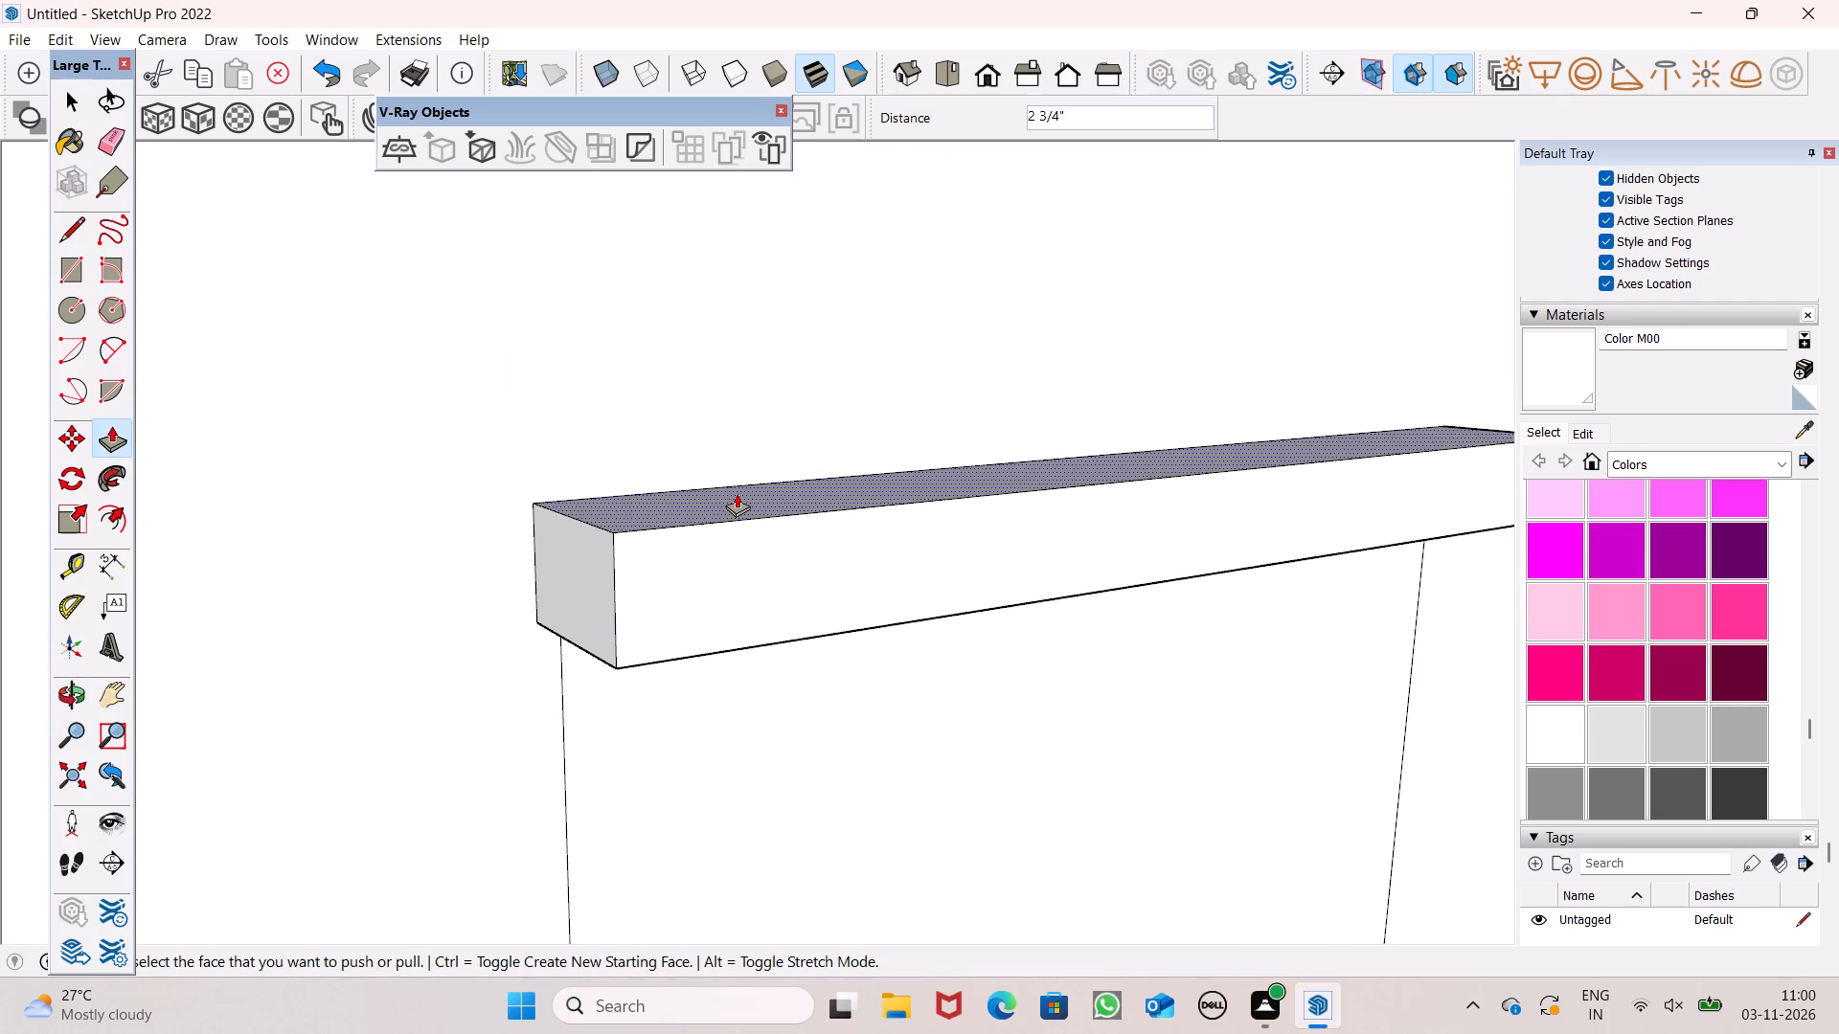
# Push/Pull the left outer bay's fourth-from-top strip outward about 1' 2 5/16".
pyautogui.scroll(-5, 704, 498)
pyautogui.moveTo(776, 662); pyautogui.dragTo(742, 621, button='middle')
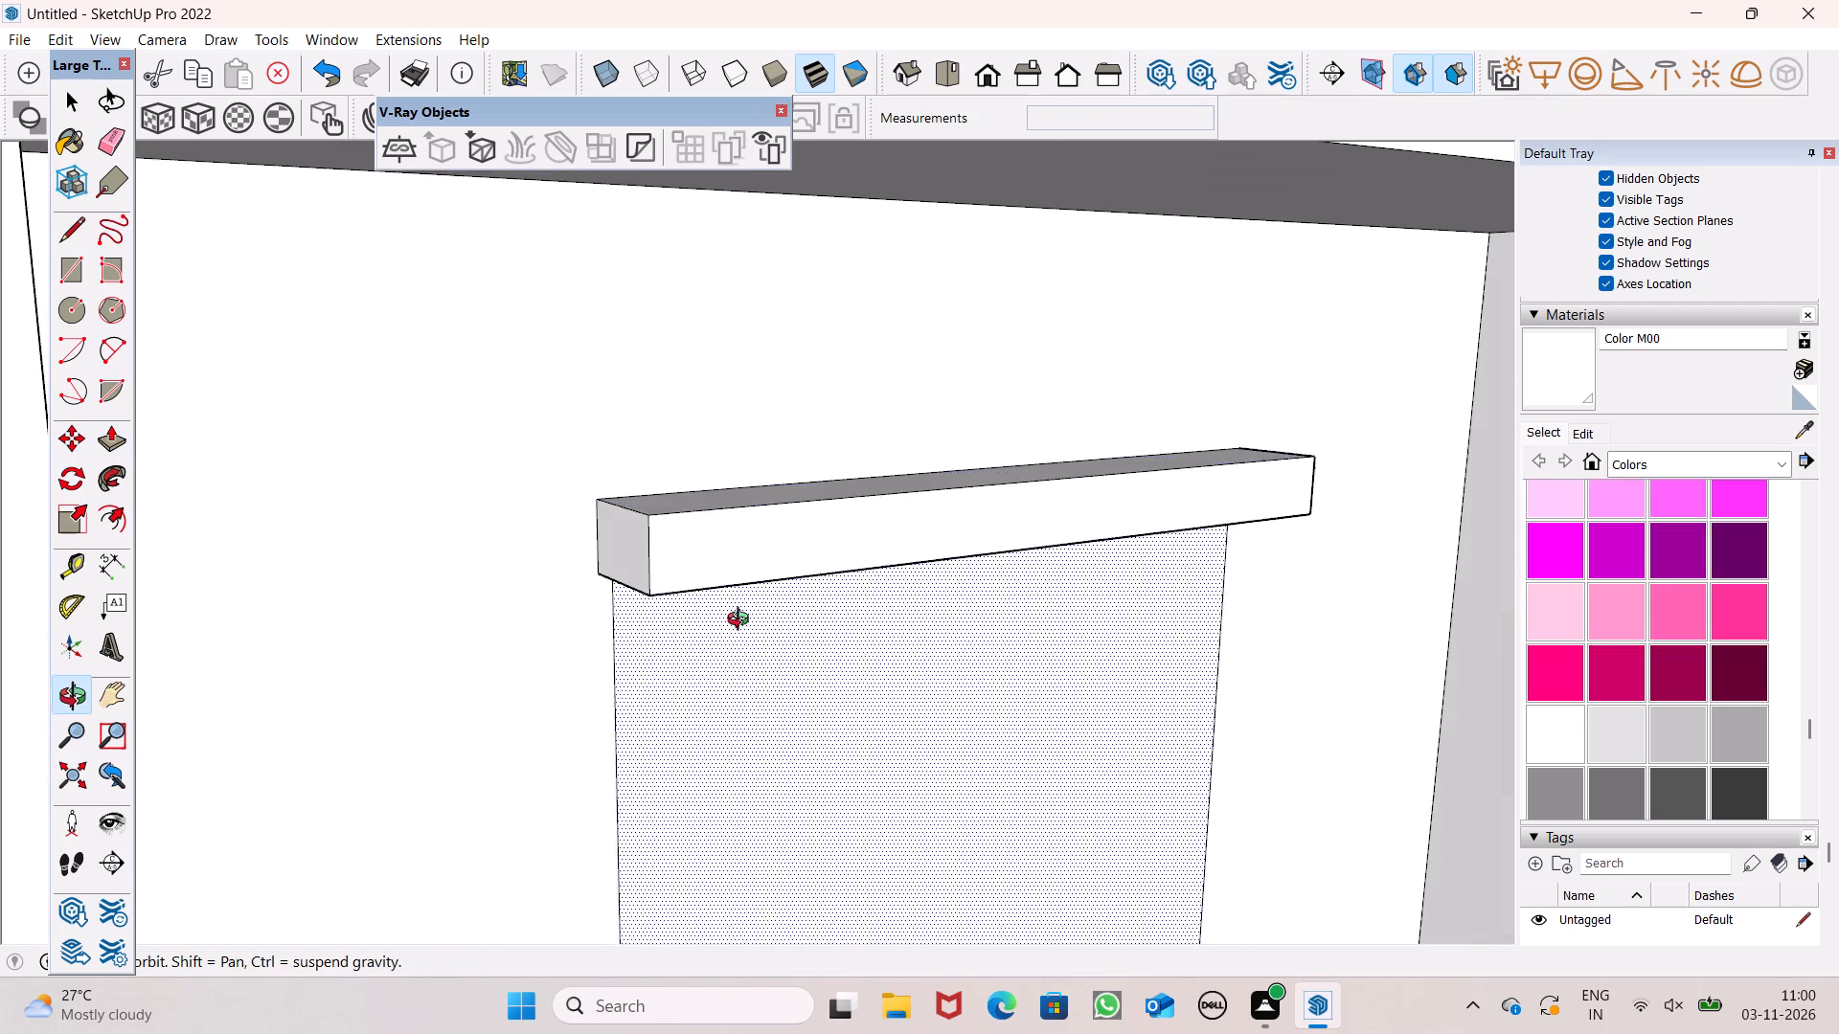
pyautogui.moveTo(742, 621); pyautogui.dragTo(663, 512, button='middle')
pyautogui.scroll(-6, 641, 395)
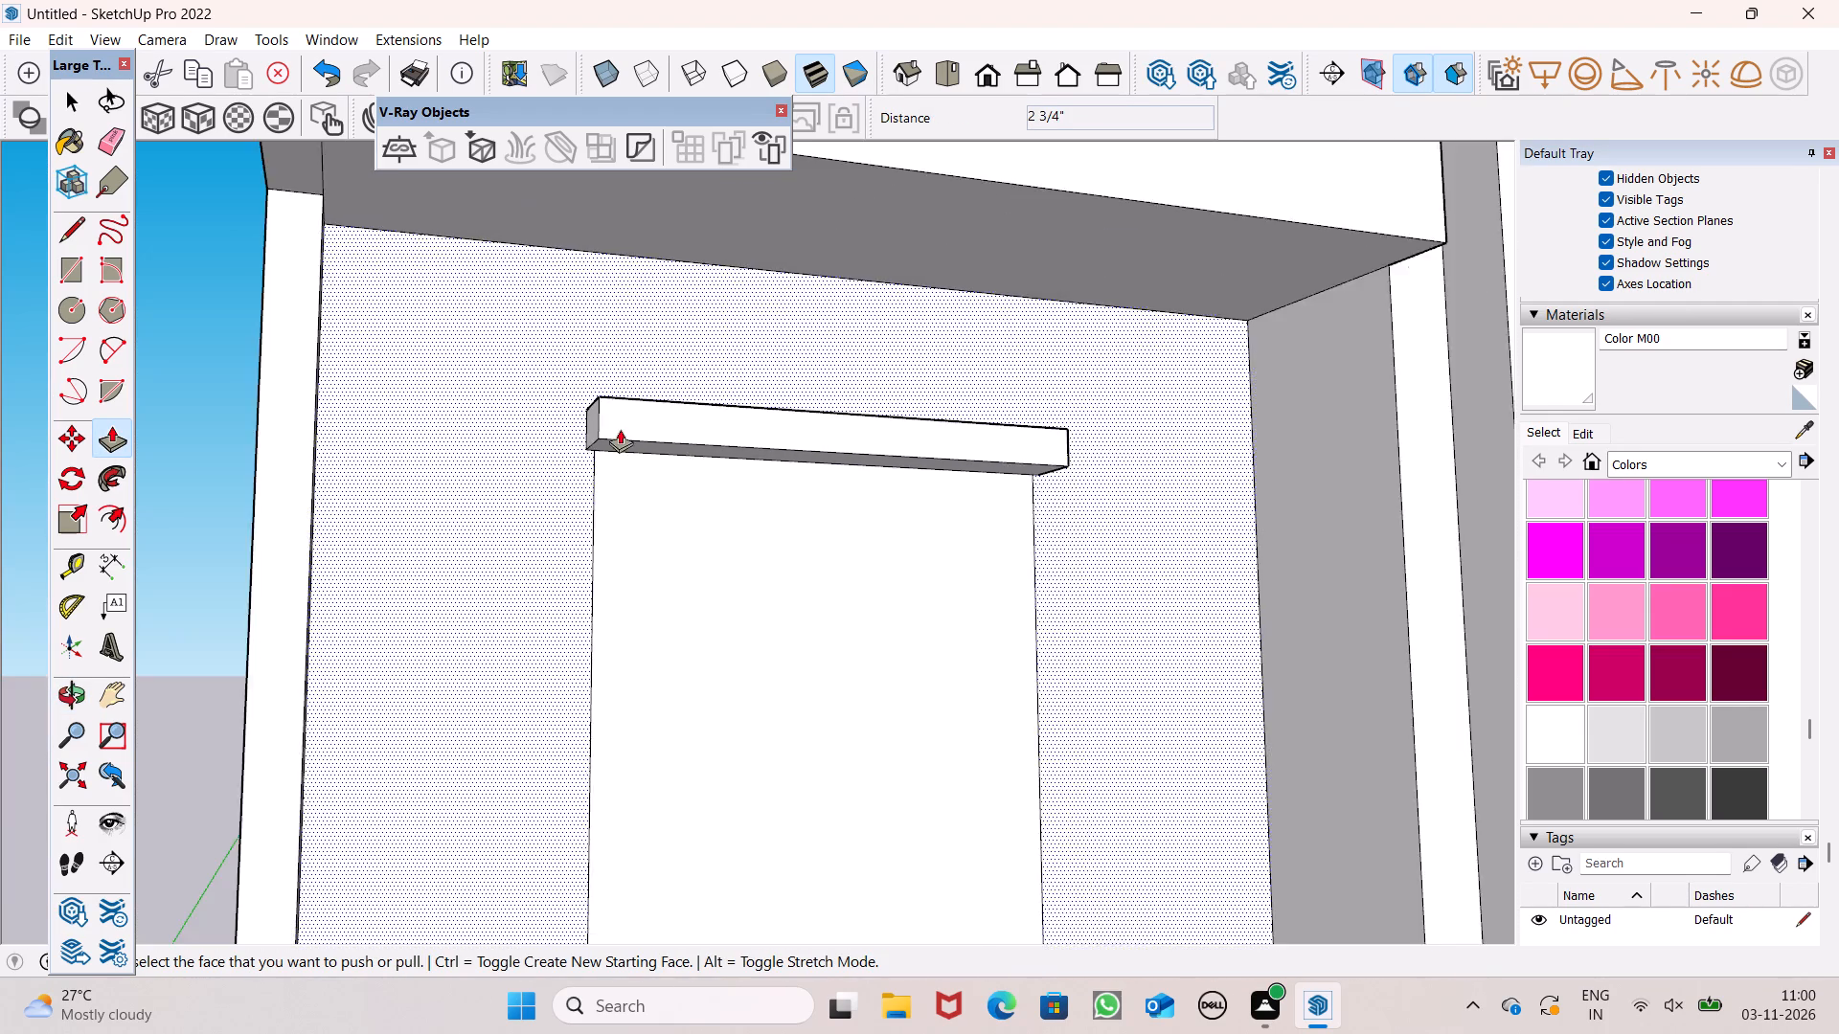
pyautogui.scroll(-15, 620, 429)
pyautogui.moveTo(709, 505); pyautogui.dragTo(727, 540, button='middle')
pyautogui.scroll(-4, 729, 530)
pyautogui.moveTo(716, 671); pyautogui.dragTo(753, 740, button='middle')
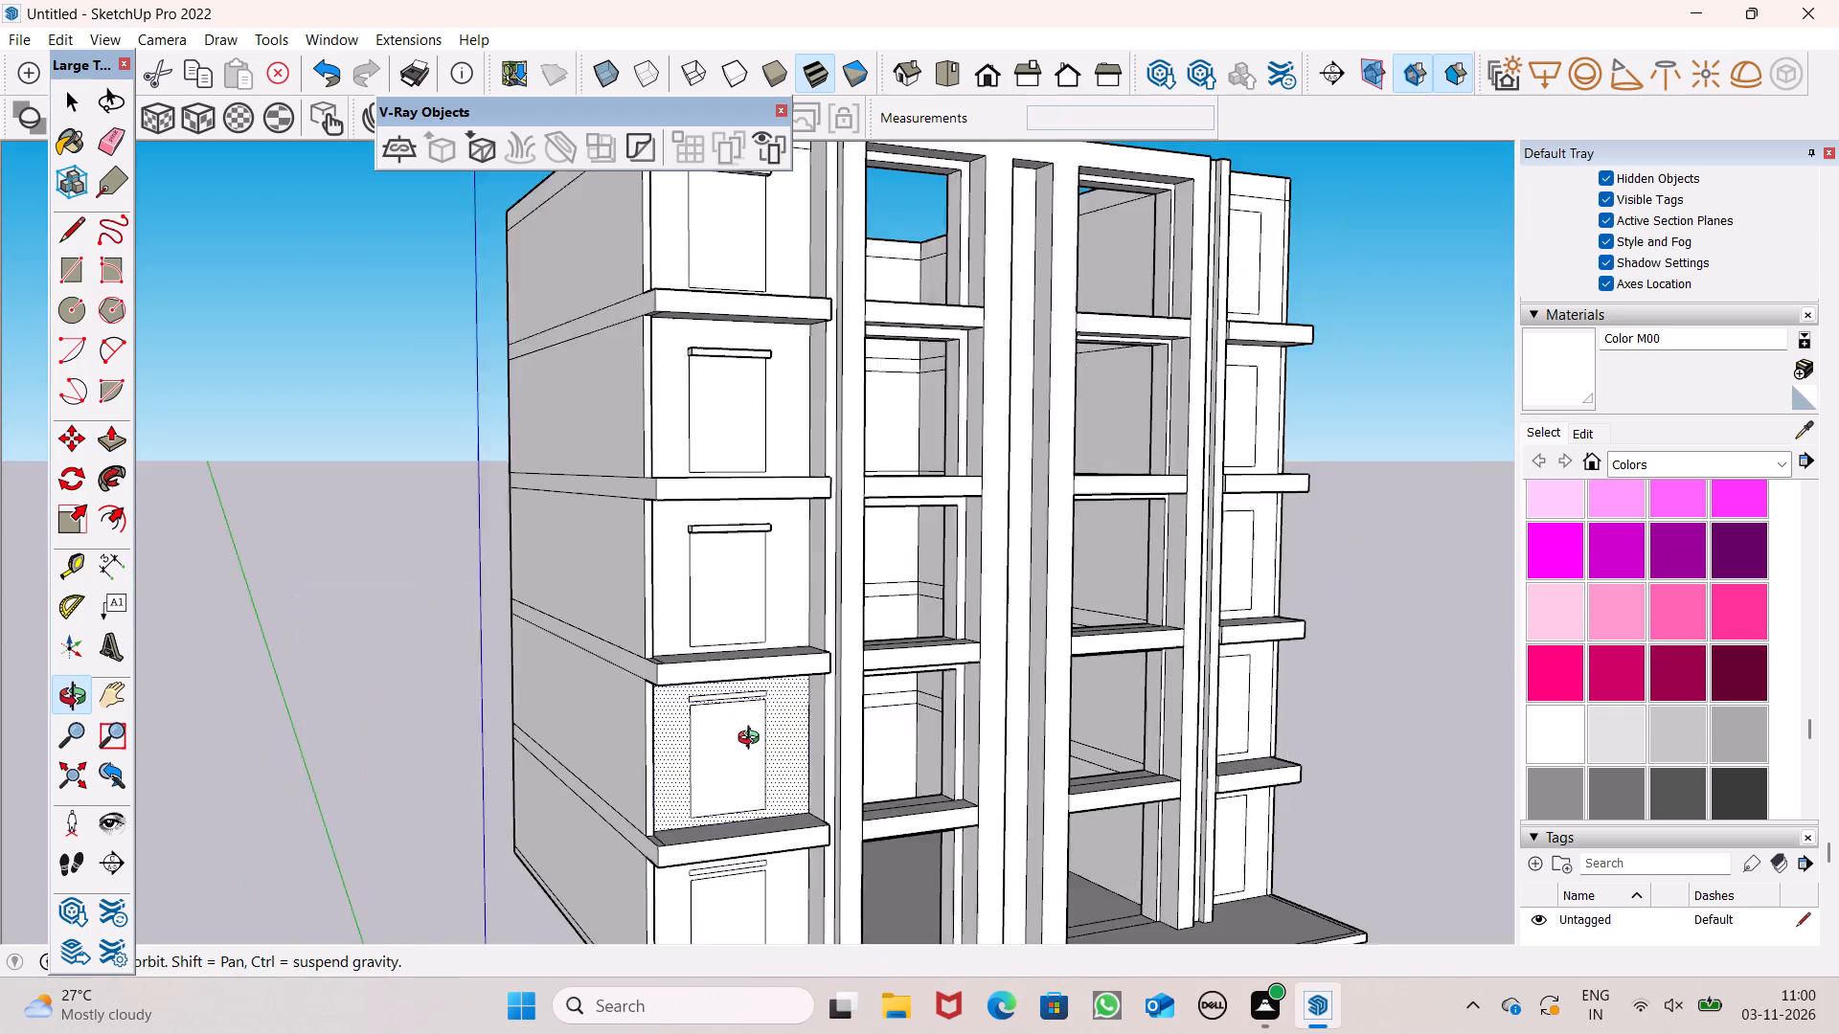
pyautogui.moveTo(753, 740); pyautogui.dragTo(767, 787, button='middle')
pyautogui.scroll(17, 715, 769)
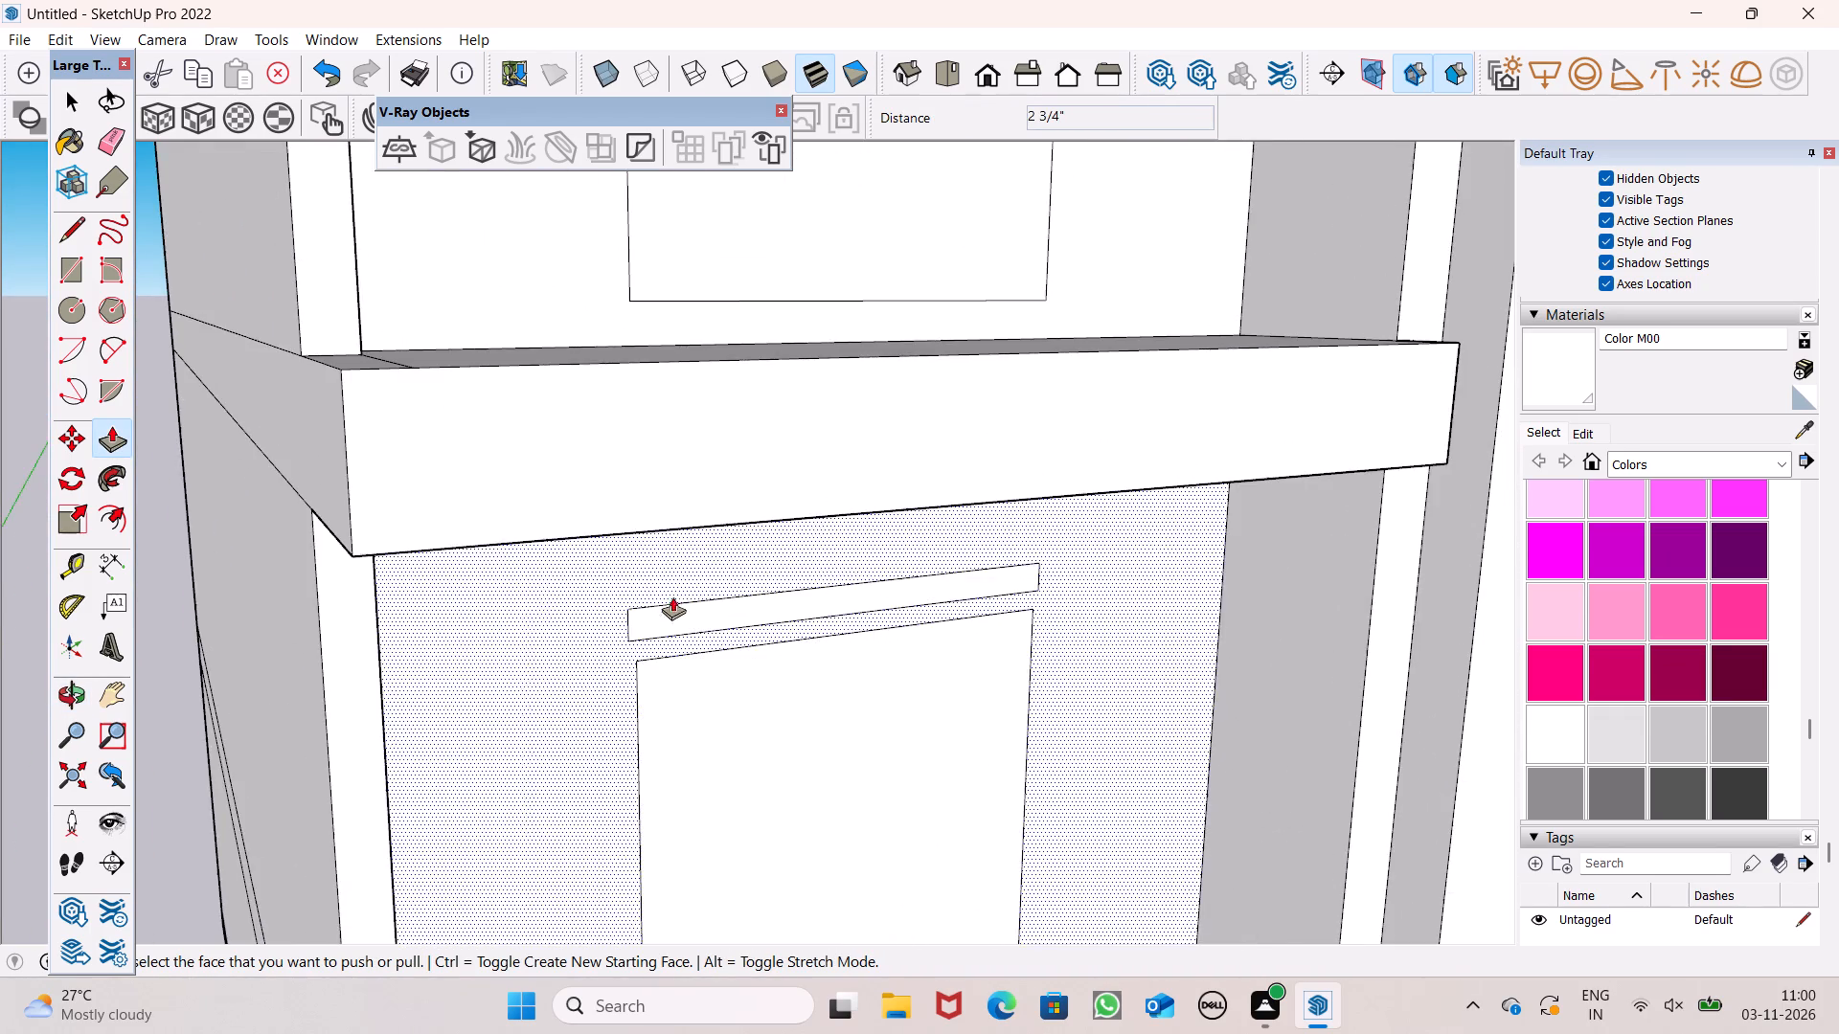
pyautogui.scroll(6, 669, 621)
pyautogui.moveTo(647, 620); pyautogui.dragTo(681, 676)
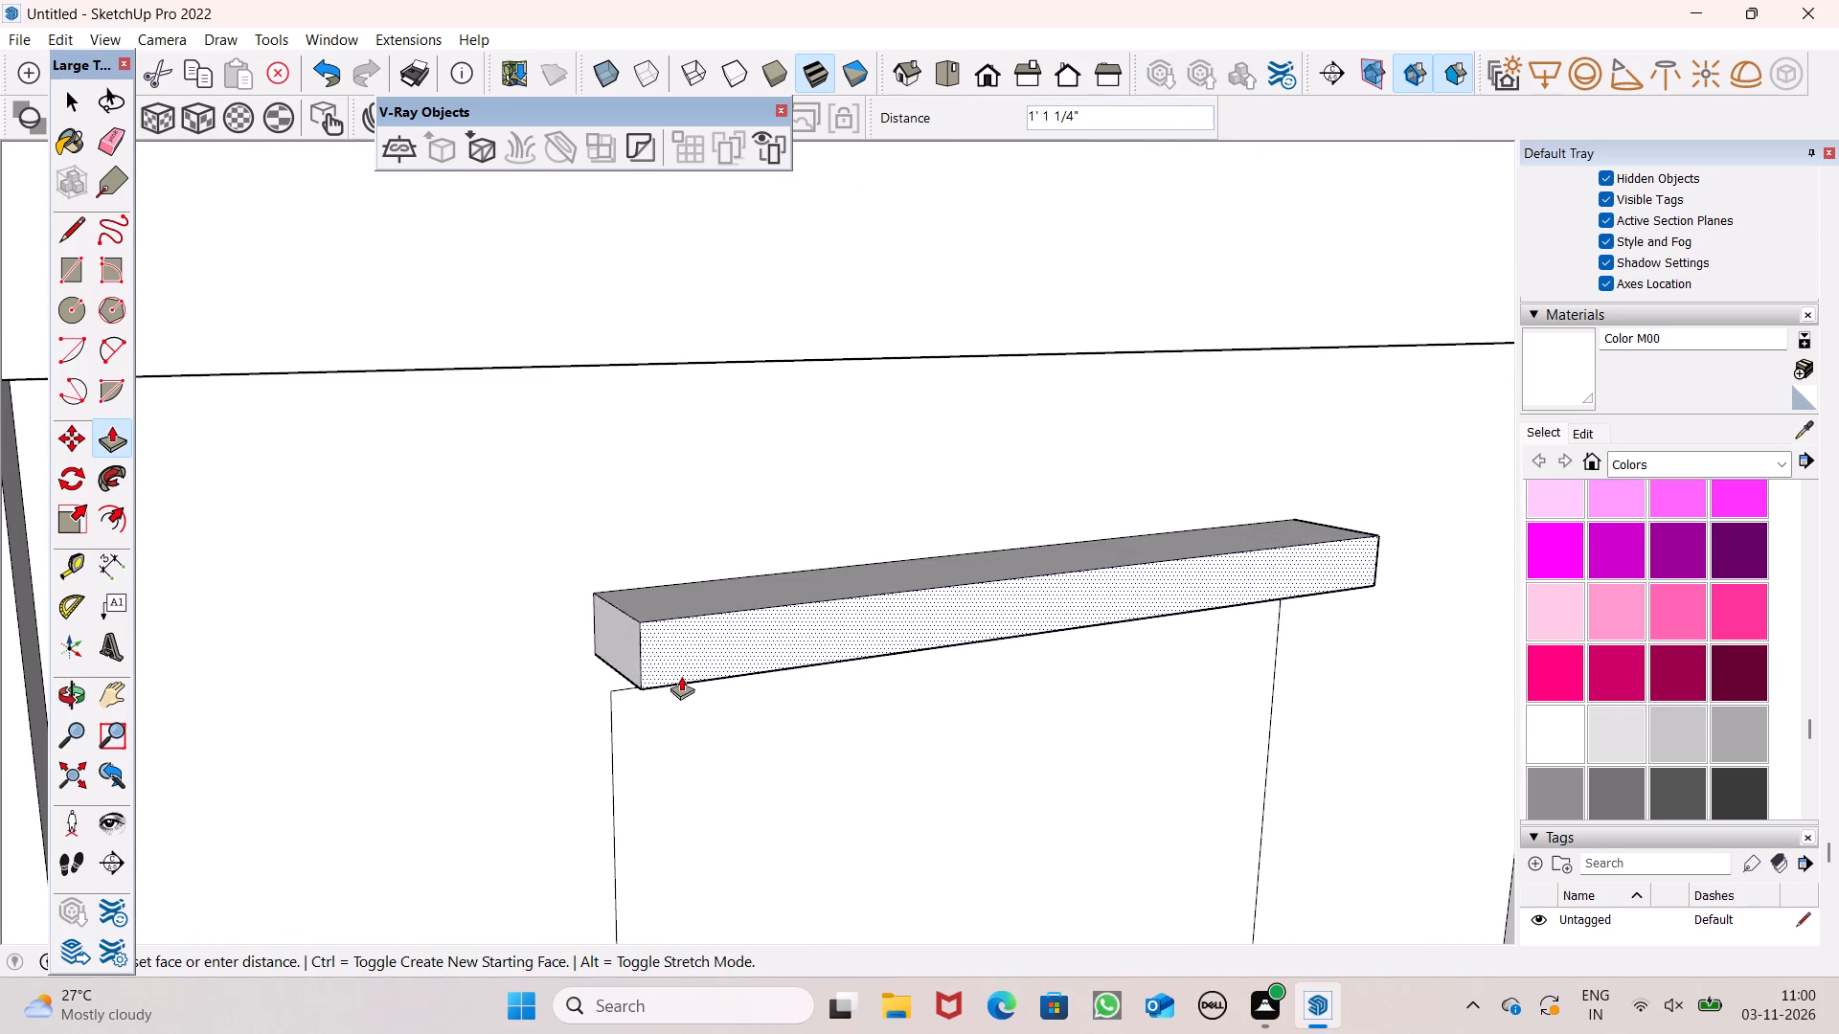
pyautogui.moveTo(681, 676); pyautogui.dragTo(685, 680)
# Extend the fourth-from-top strip's underside down about 4 1/8" to meet the window's top edge.
pyautogui.moveTo(696, 730); pyautogui.dragTo(610, 402, button='middle')
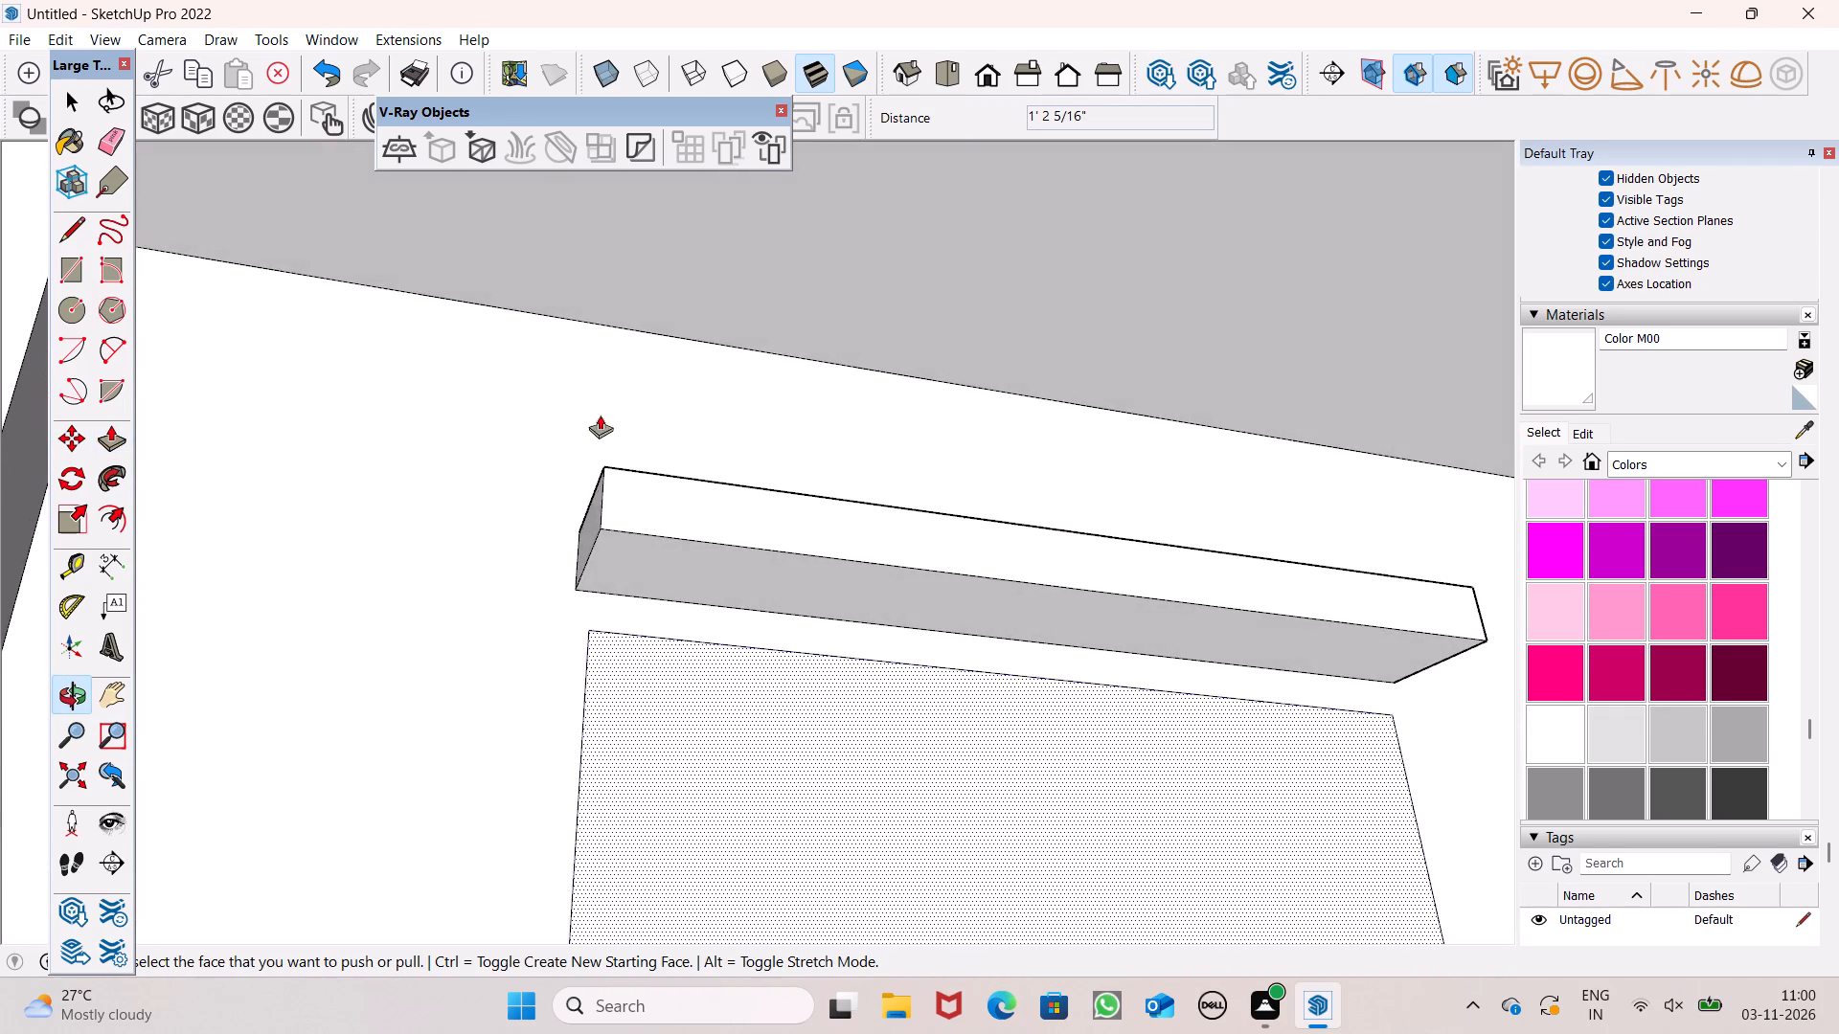
pyautogui.scroll(4, 645, 599)
pyautogui.moveTo(658, 593); pyautogui.dragTo(662, 653)
# Lower the top face of the fourth-from-top strip by about 2 1/8".
pyautogui.scroll(-13, 600, 548)
pyautogui.scroll(-1, 514, 546)
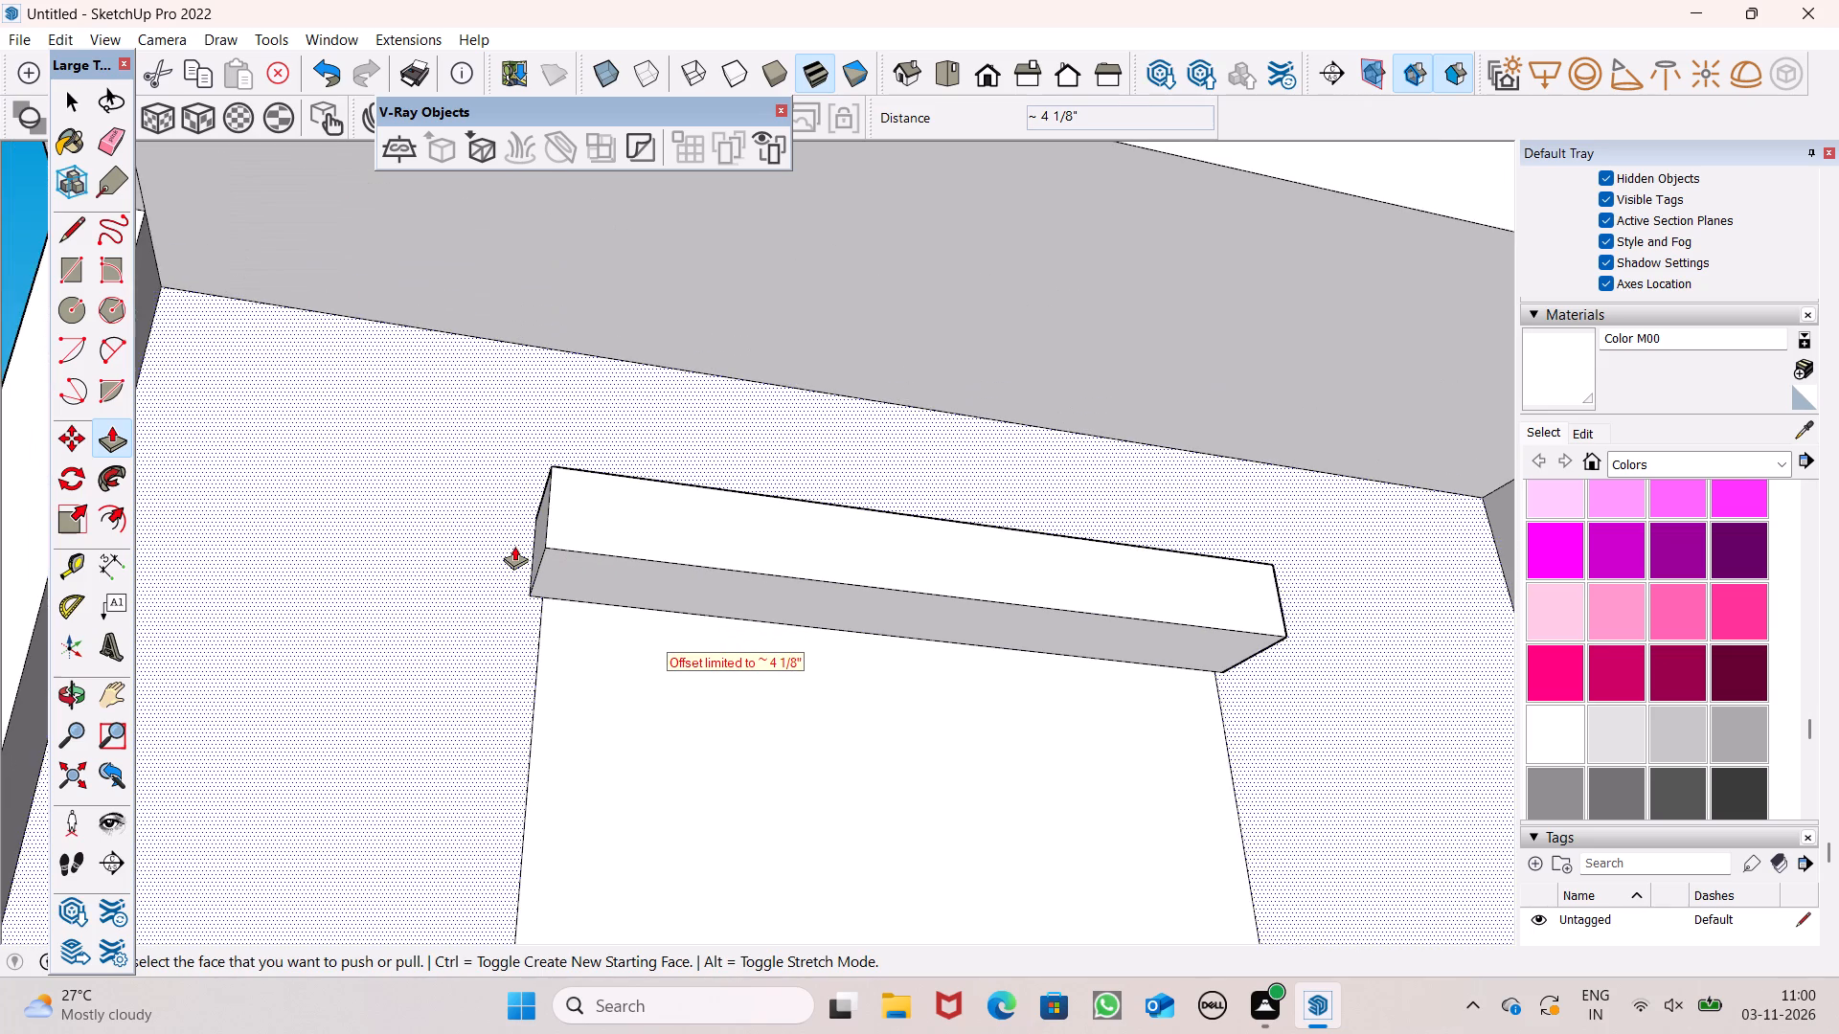
pyautogui.scroll(3, 675, 466)
pyautogui.moveTo(704, 521); pyautogui.dragTo(909, 684, button='middle')
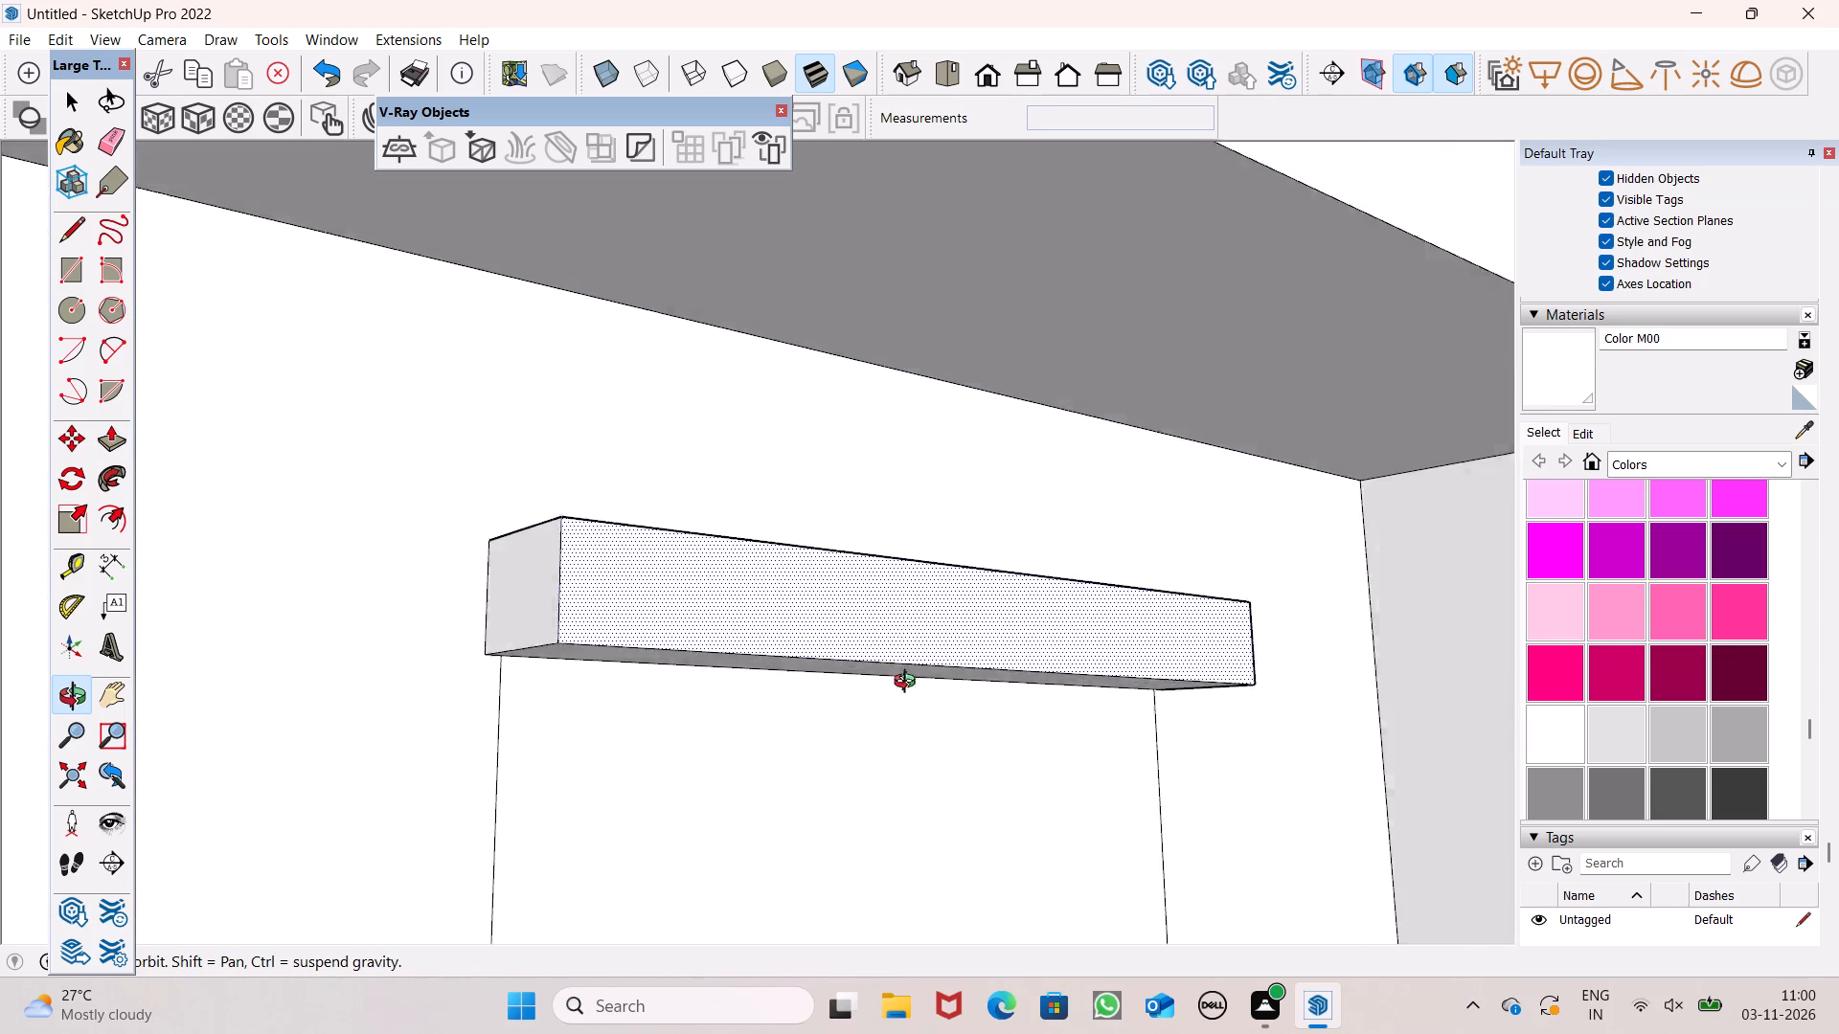
pyautogui.moveTo(909, 684); pyautogui.dragTo(1030, 837, button='middle')
pyautogui.scroll(3, 696, 644)
pyautogui.moveTo(657, 579); pyautogui.dragTo(668, 601)
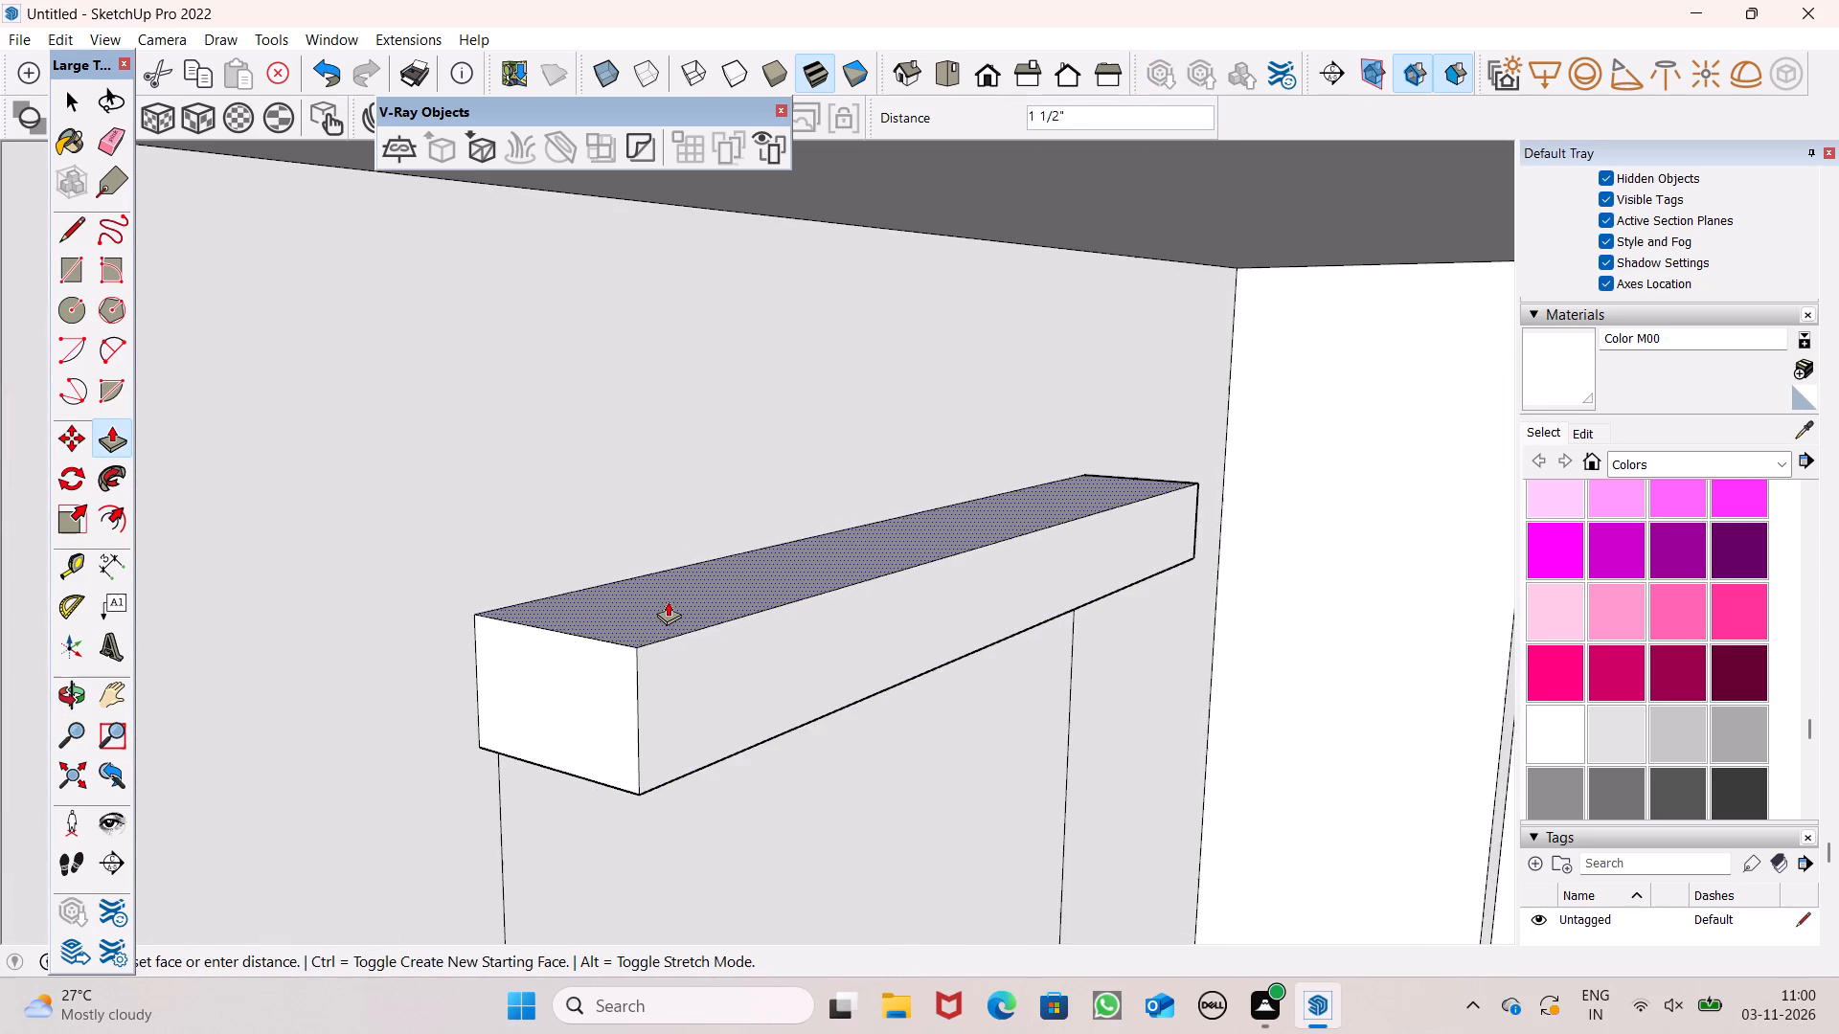
pyautogui.moveTo(668, 601); pyautogui.dragTo(666, 610)
# Push/Pull the left outer bay's ground-level strip outward about 1' 8".
pyautogui.scroll(-6, 605, 465)
pyautogui.moveTo(646, 605); pyautogui.dragTo(531, 471, button='middle')
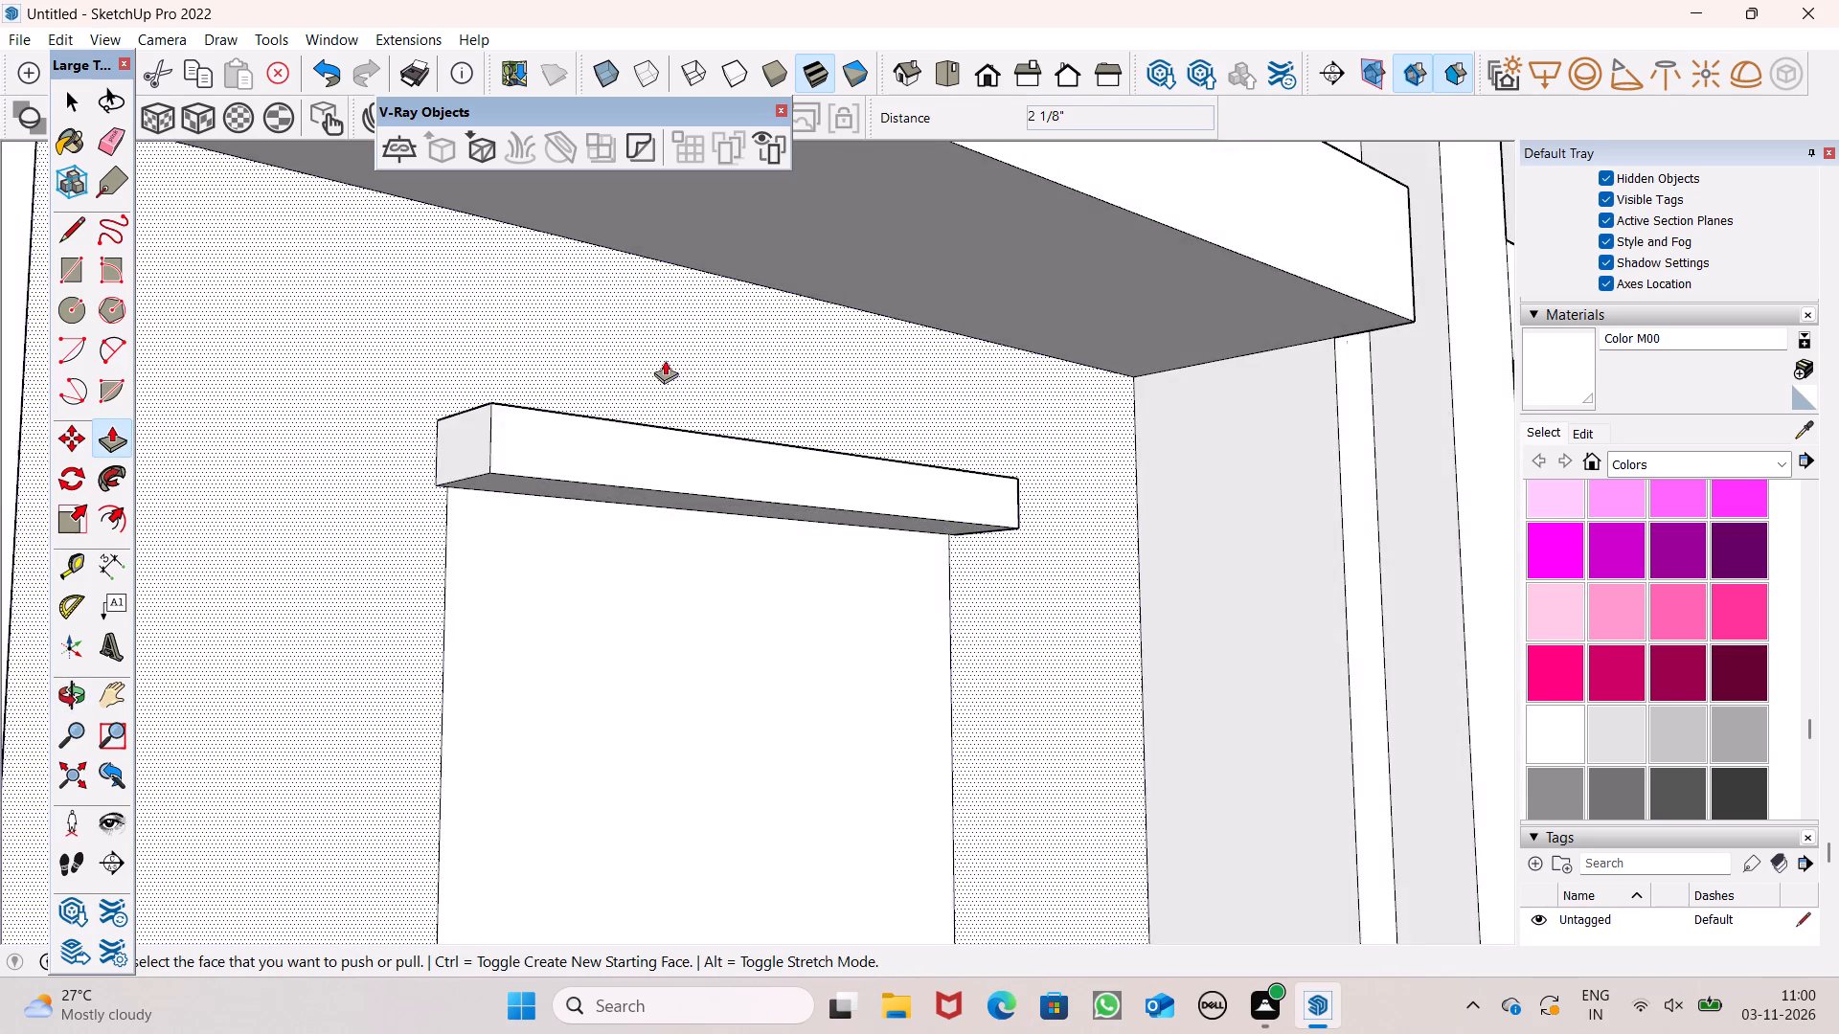
pyautogui.scroll(-12, 665, 361)
pyautogui.scroll(-4, 651, 489)
pyautogui.scroll(7, 656, 755)
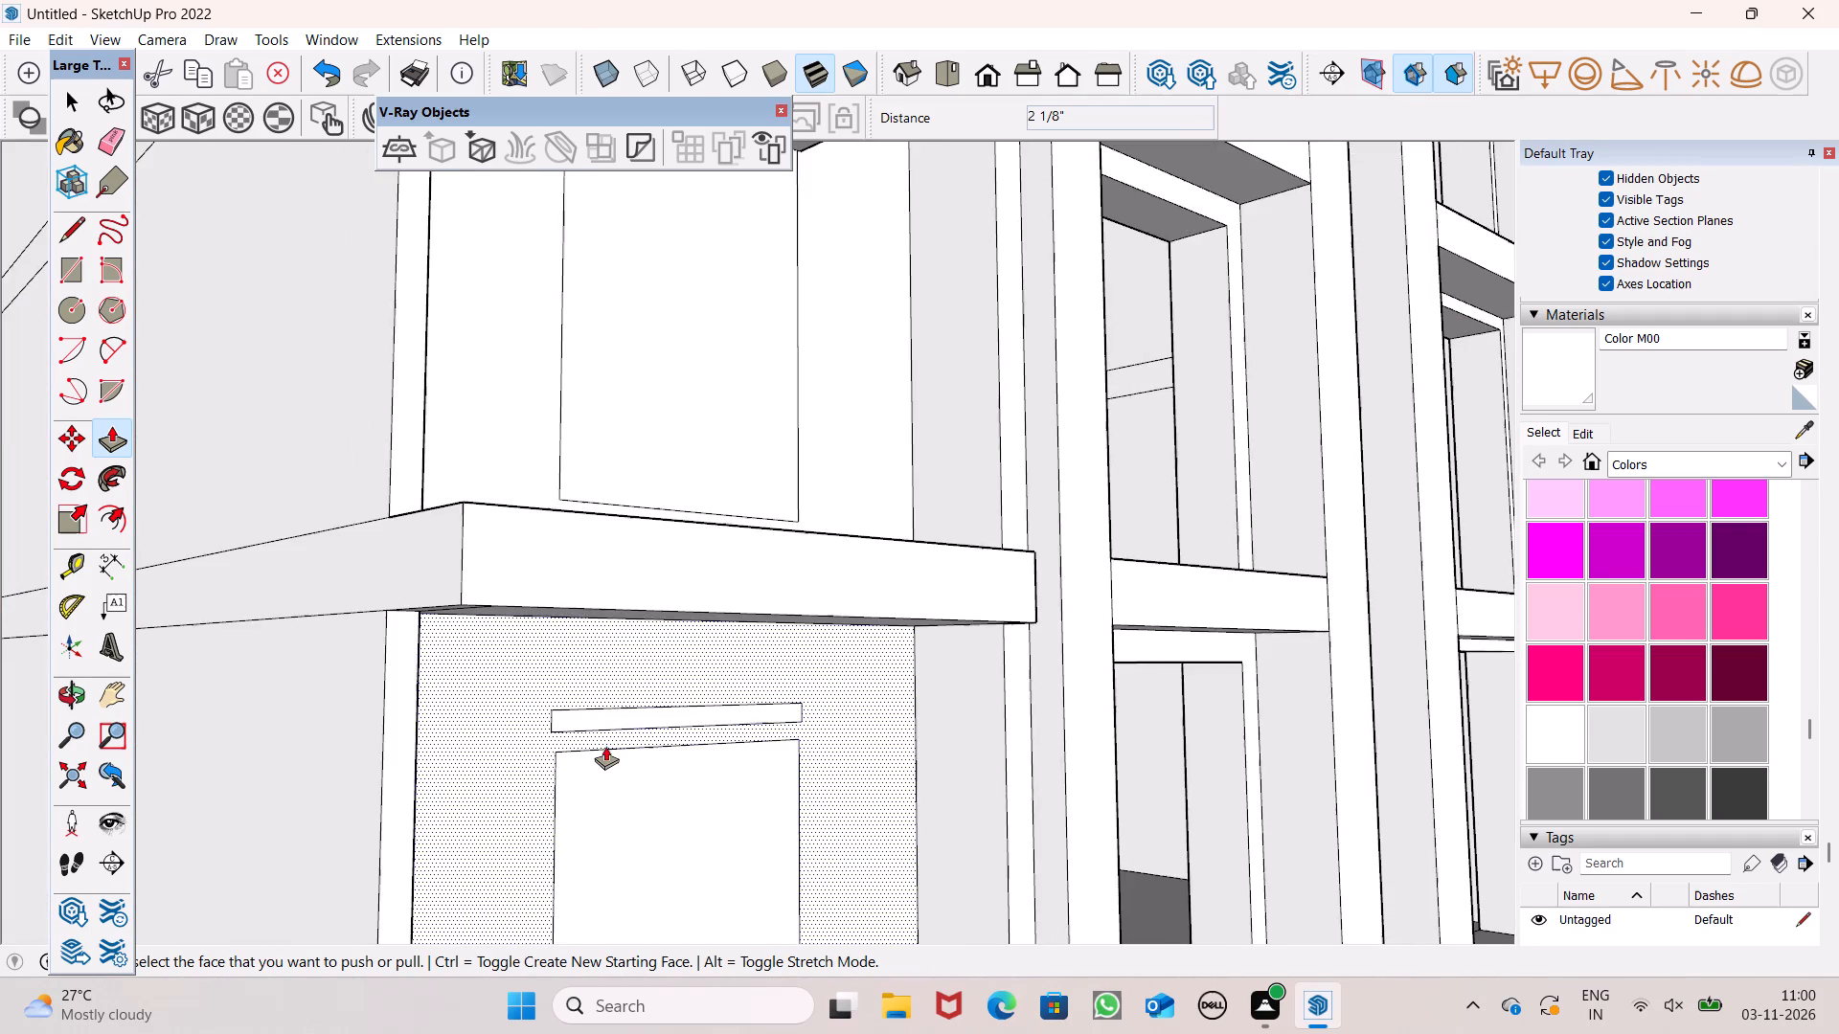
pyautogui.scroll(7, 605, 746)
pyautogui.moveTo(567, 685); pyautogui.dragTo(647, 726)
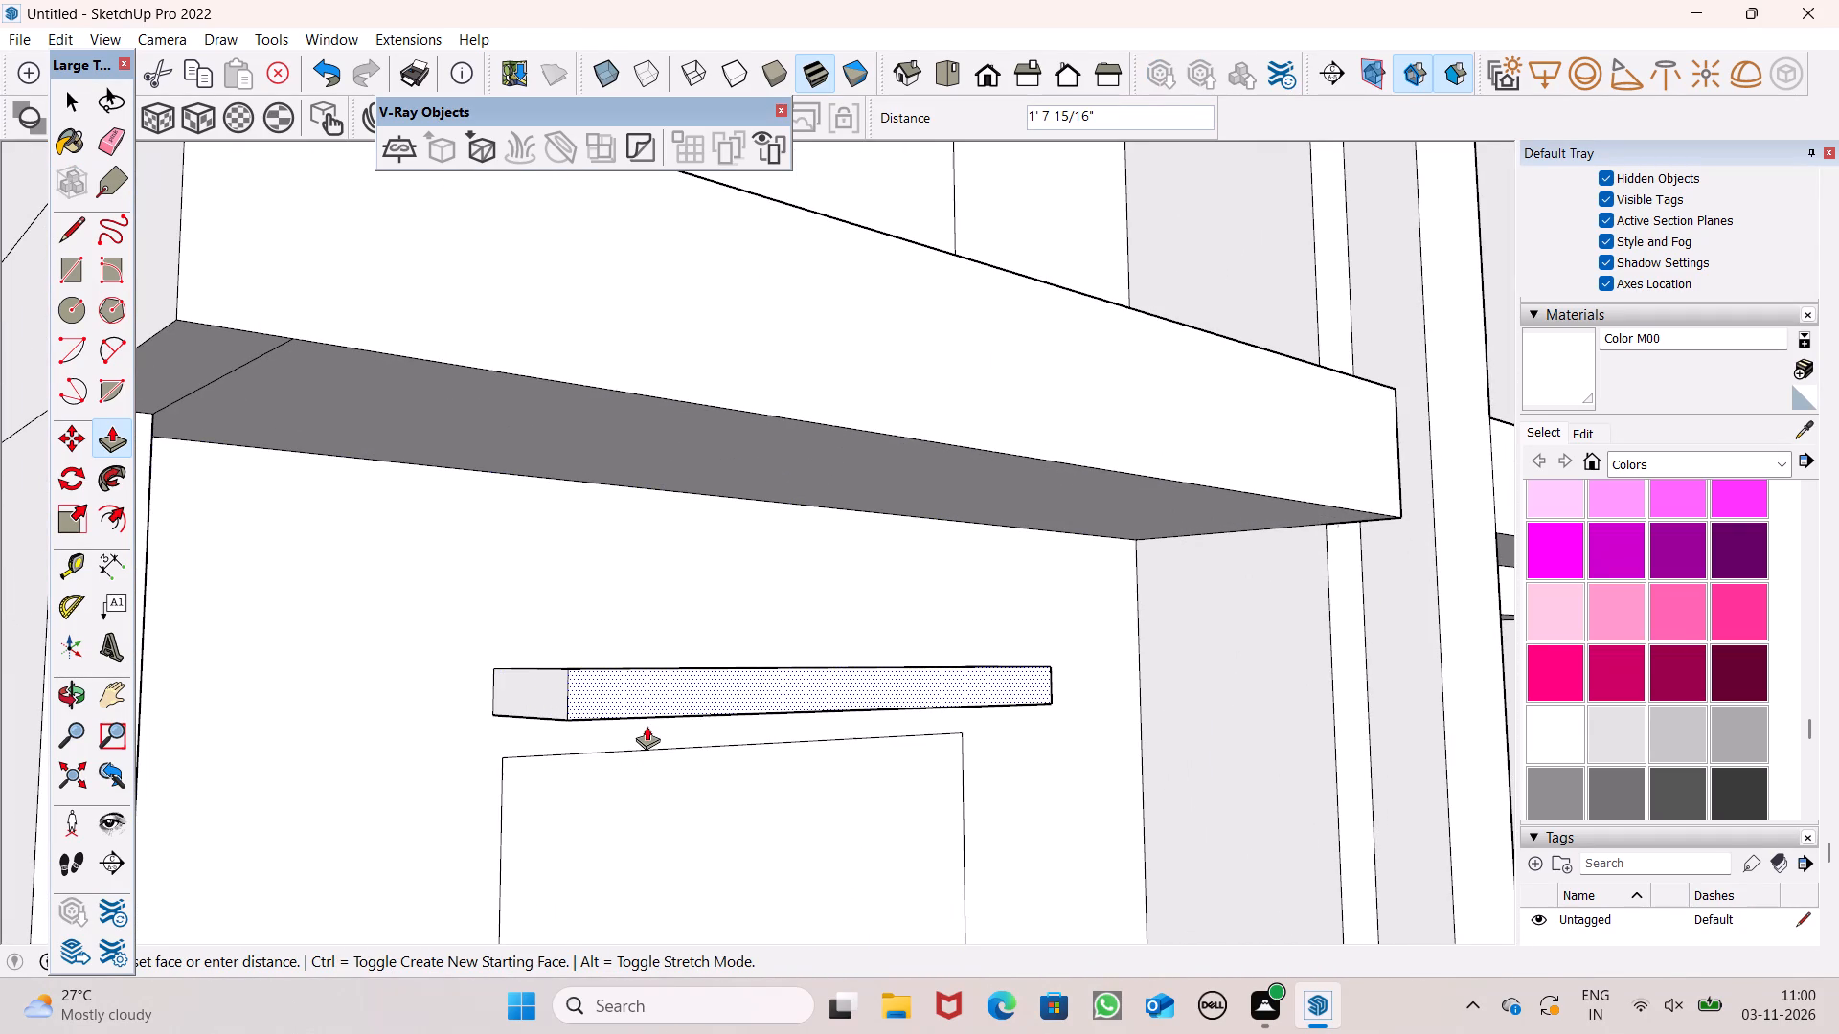
pyautogui.moveTo(647, 726); pyautogui.dragTo(648, 727)
# Adjust the ground-level strip's projection by nudging its front face inward, finishing with a pull outward of about 1 3/8".
pyautogui.scroll(-6, 680, 551)
pyautogui.moveTo(661, 678); pyautogui.dragTo(761, 675, button='middle')
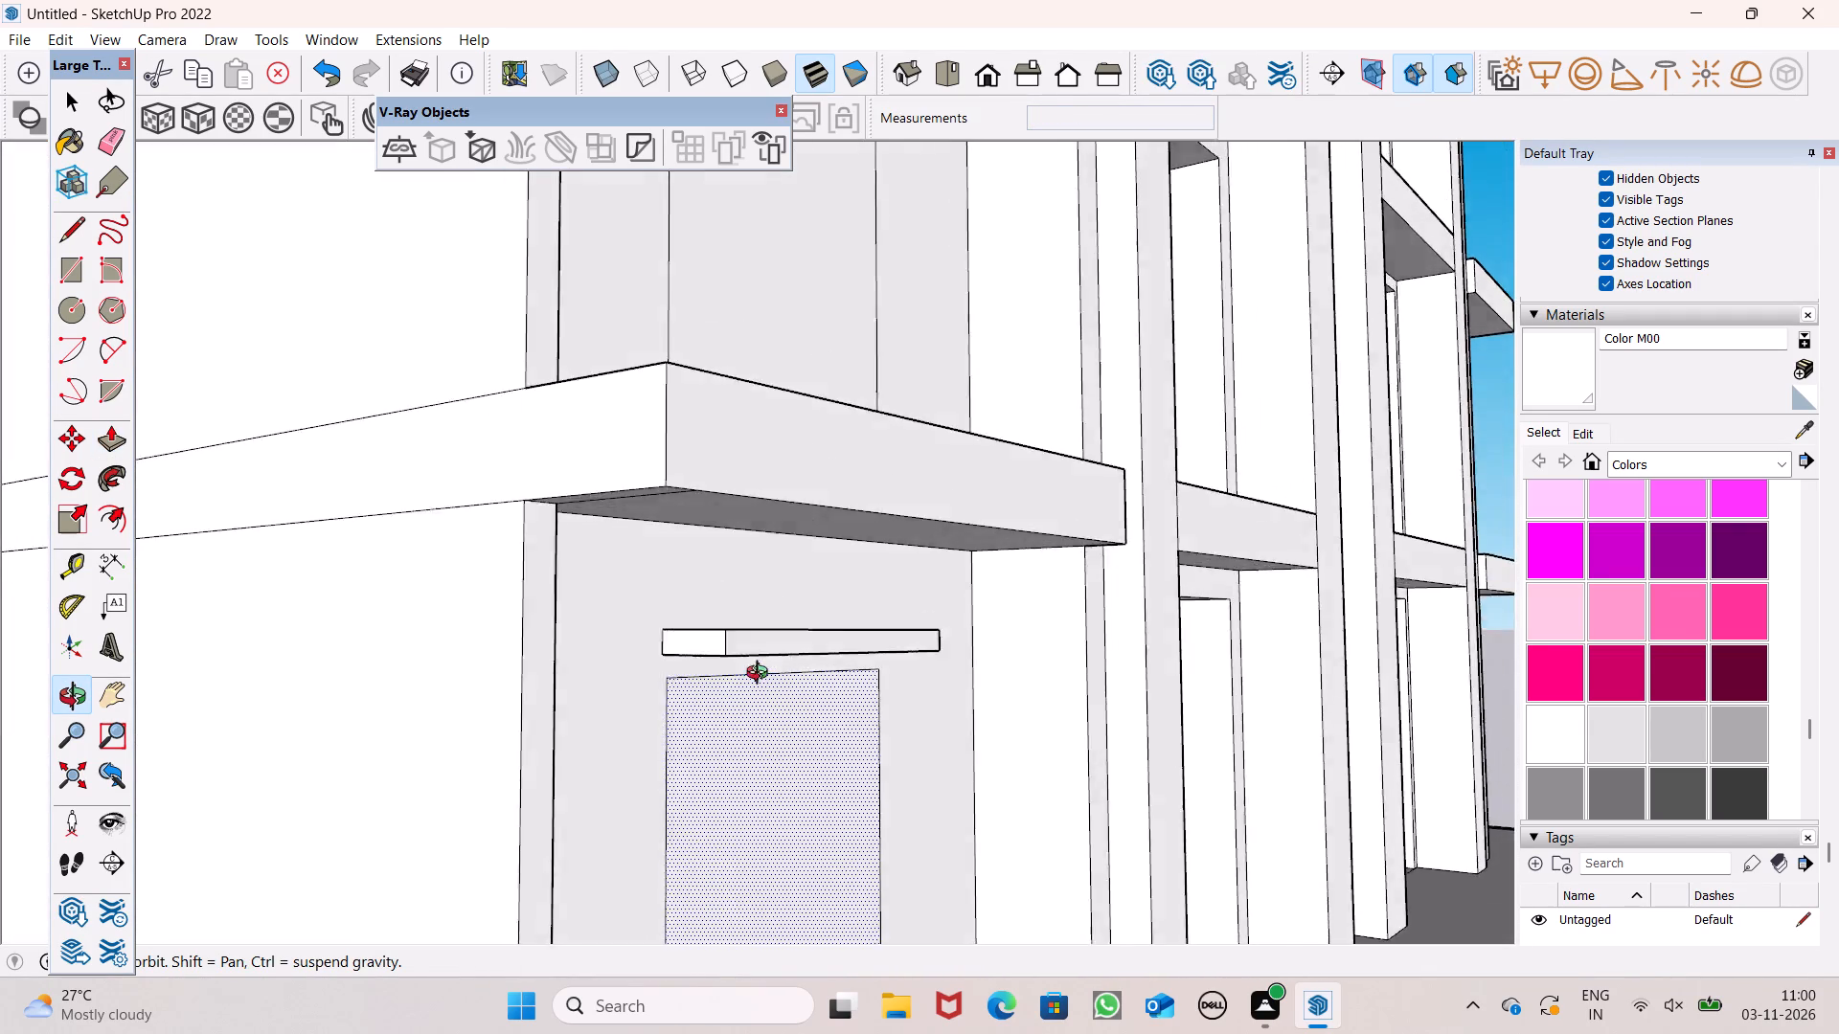
pyautogui.moveTo(761, 675); pyautogui.dragTo(749, 584, button='middle')
pyautogui.scroll(6, 715, 588)
pyautogui.moveTo(747, 478); pyautogui.dragTo(742, 482)
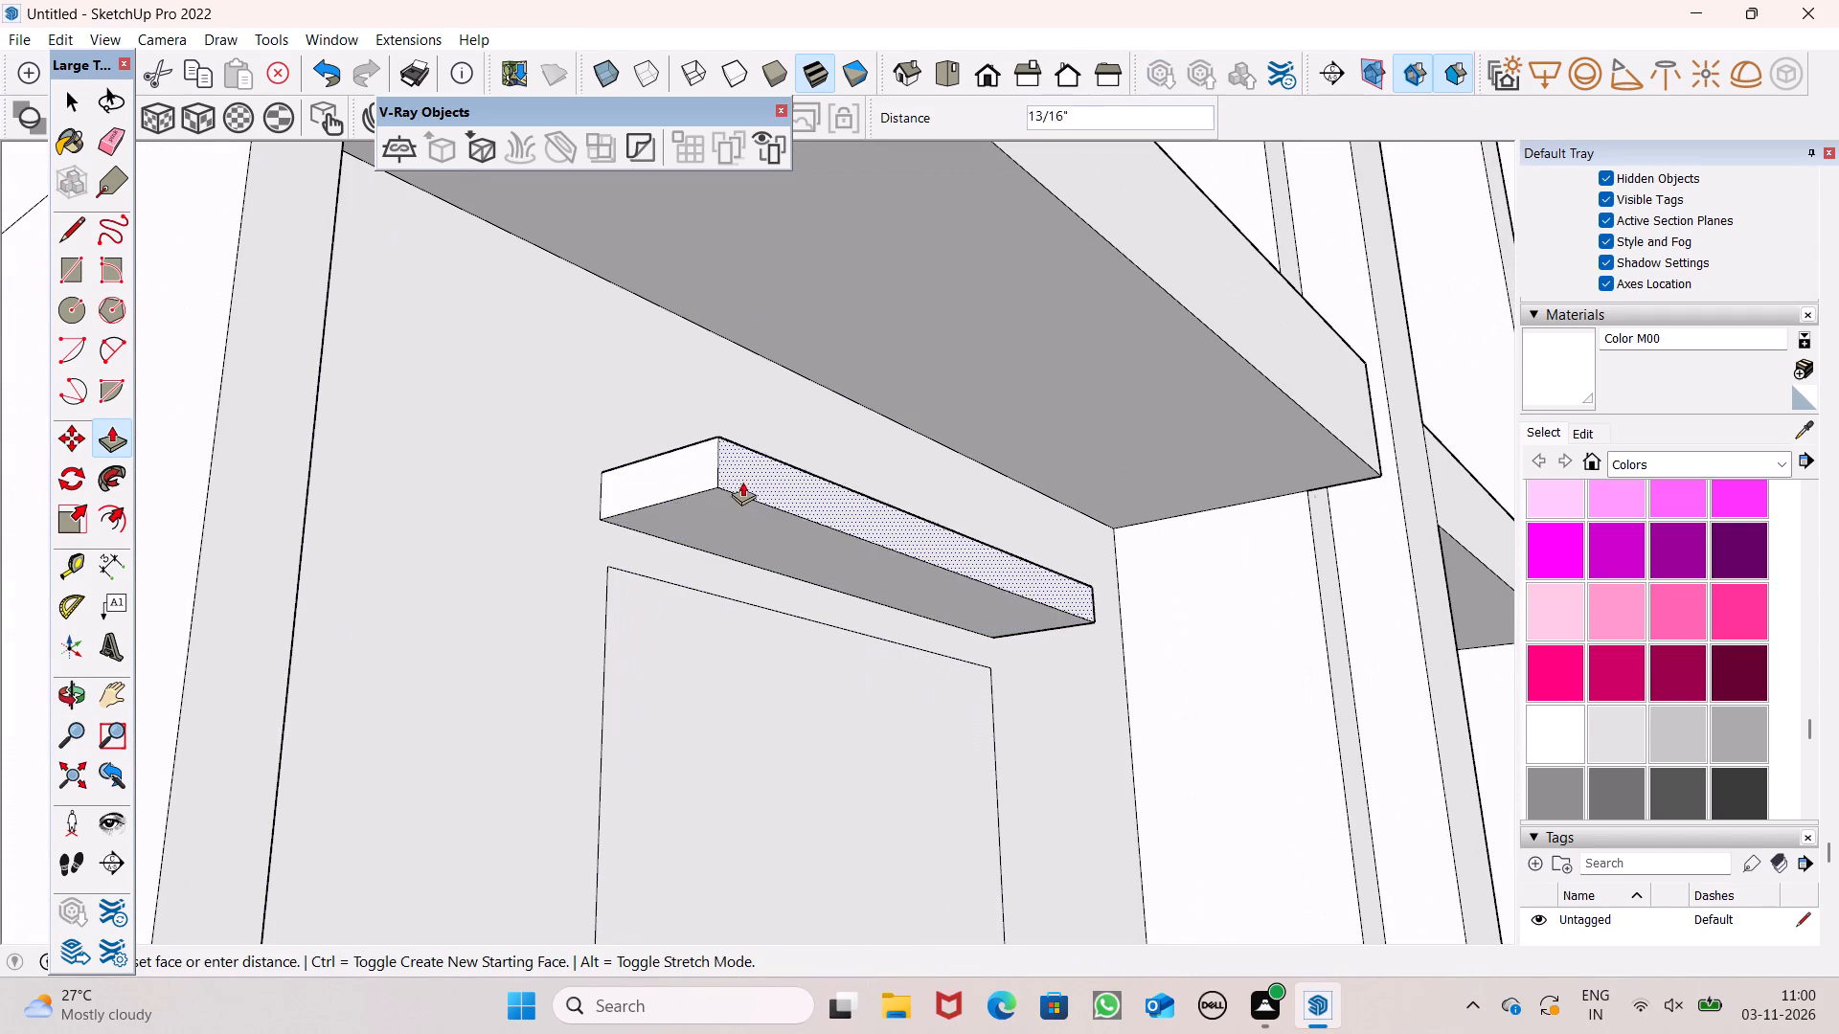
pyautogui.moveTo(742, 482); pyautogui.dragTo(738, 484)
pyautogui.click(738, 484)
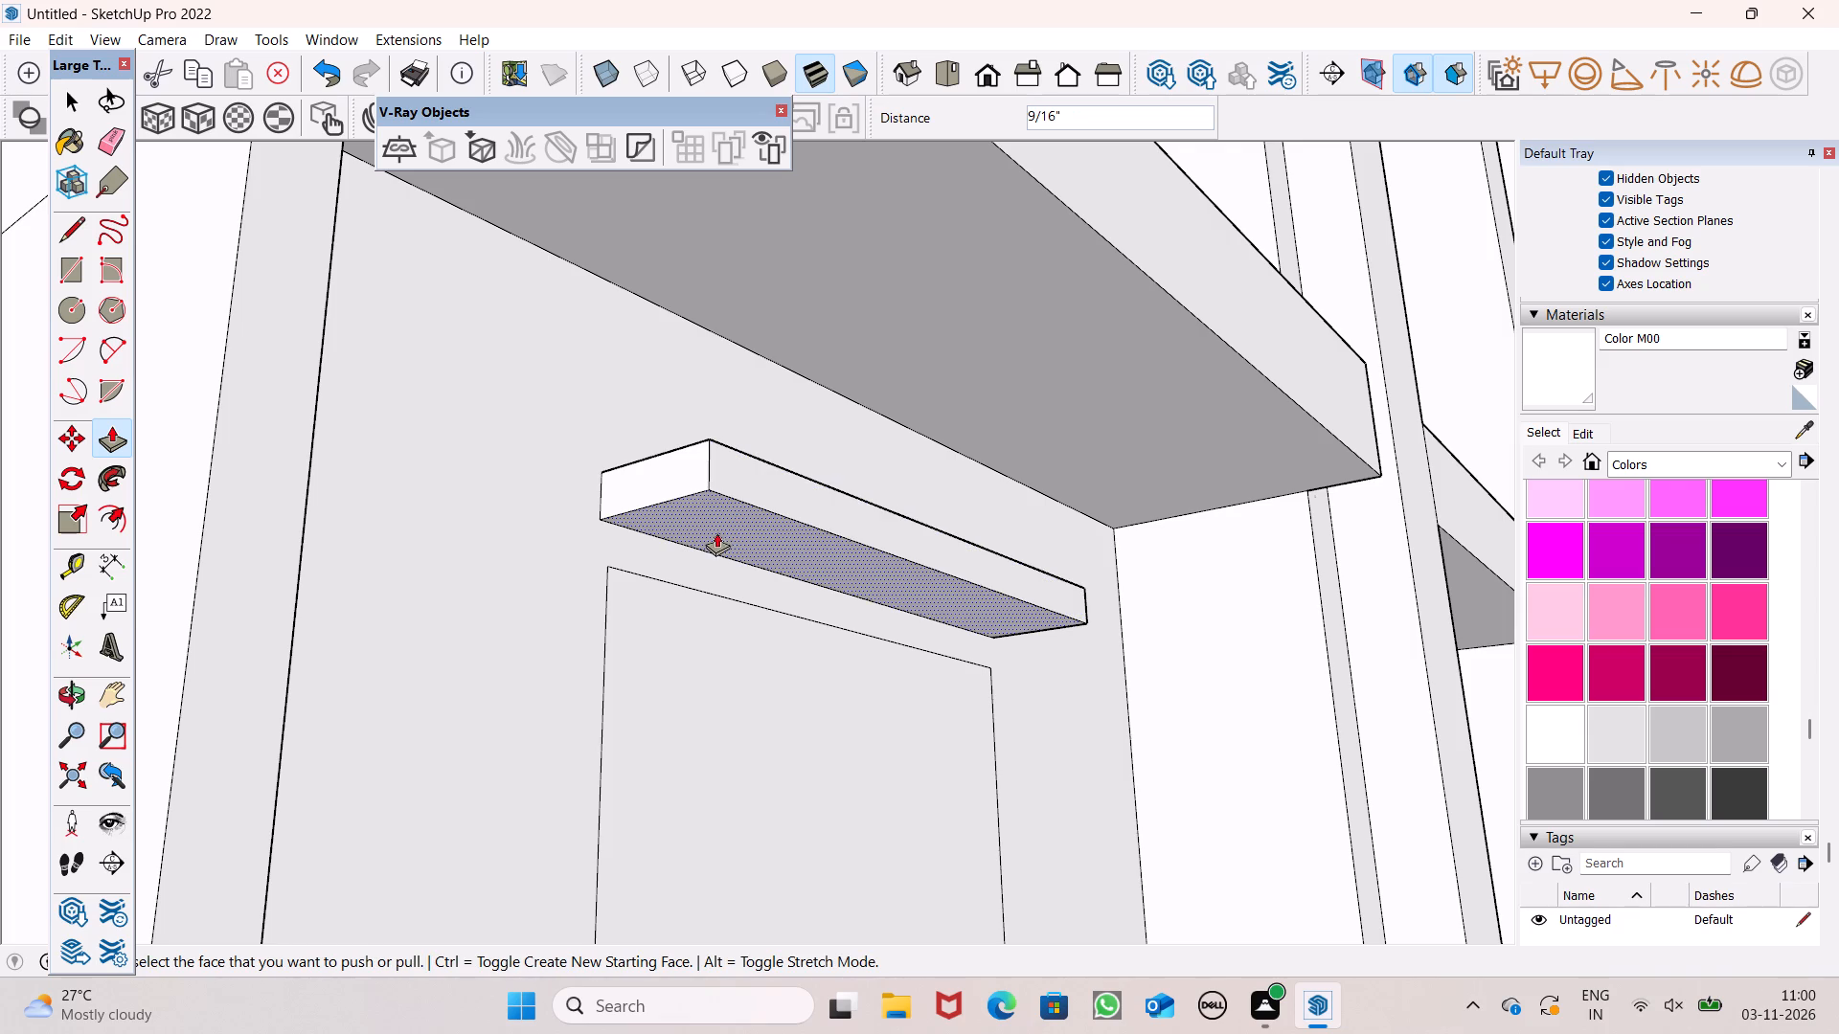
pyautogui.moveTo(721, 483); pyautogui.dragTo(730, 480)
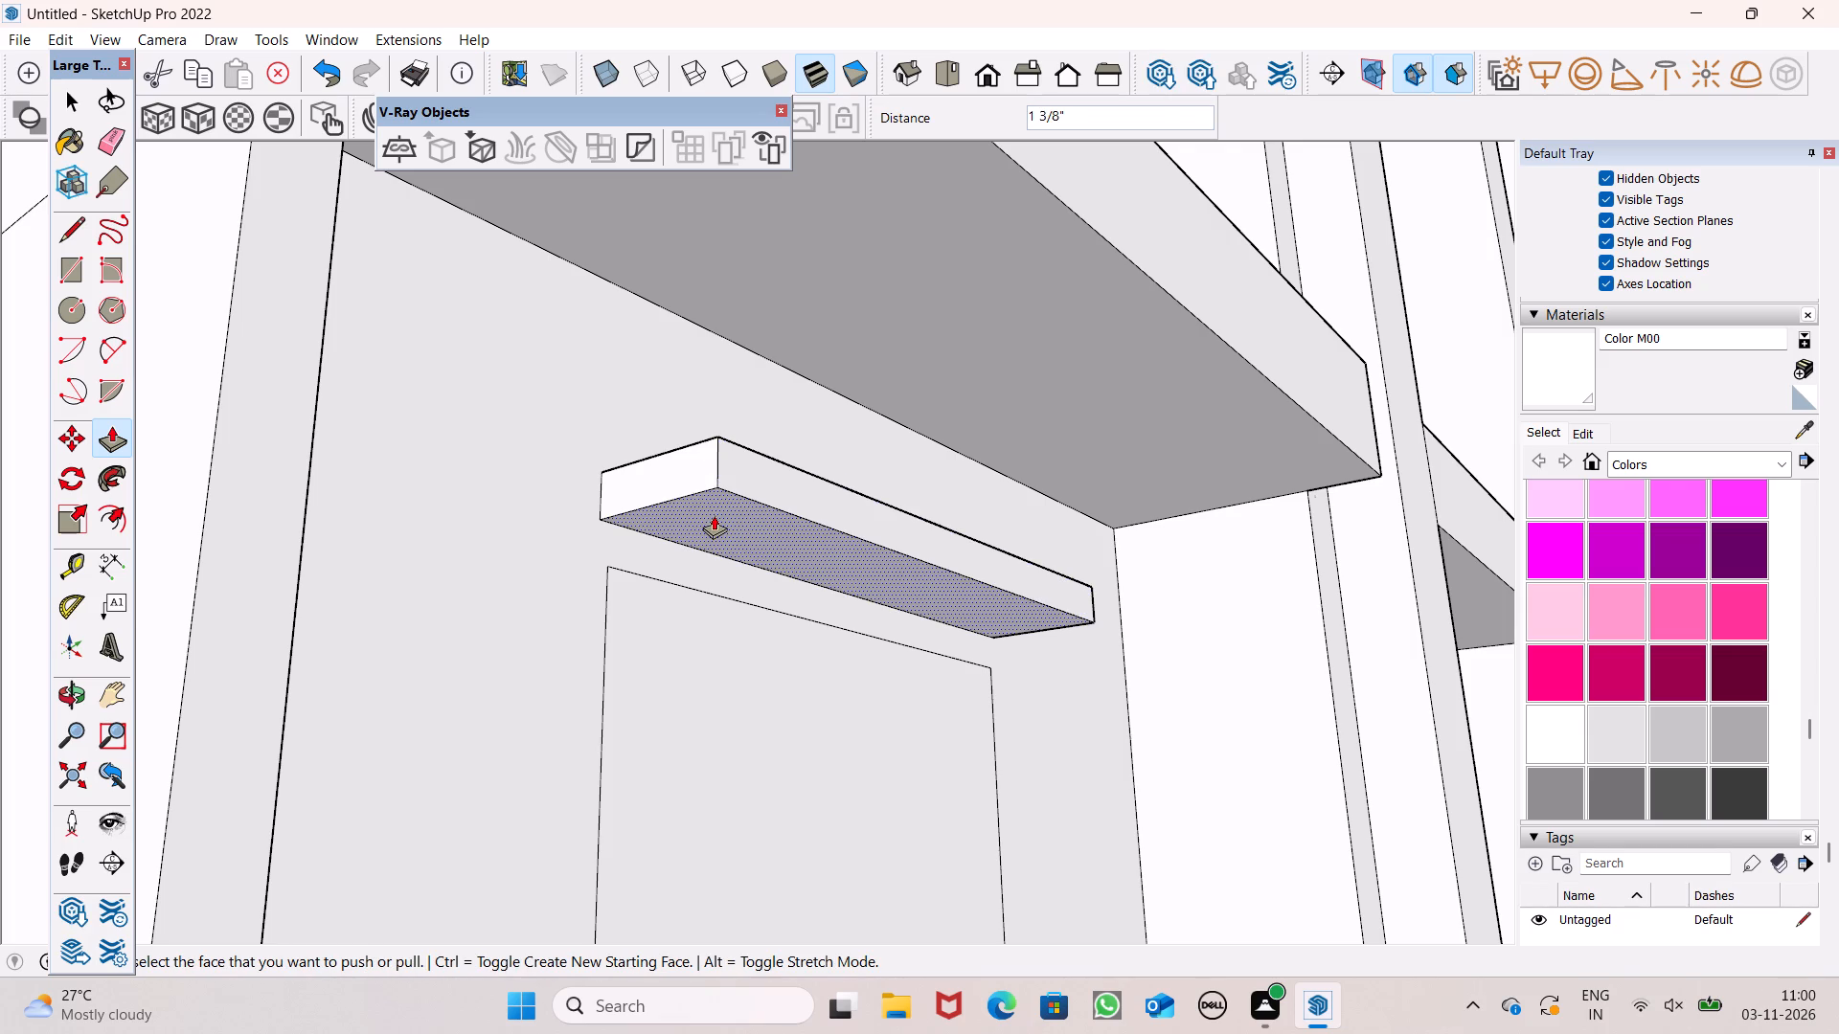
# Extend the ground-level strip's underside down about 5 5/8" plus a further 3/16" to meet the window's top edge.
pyautogui.moveTo(713, 520); pyautogui.dragTo(692, 562)
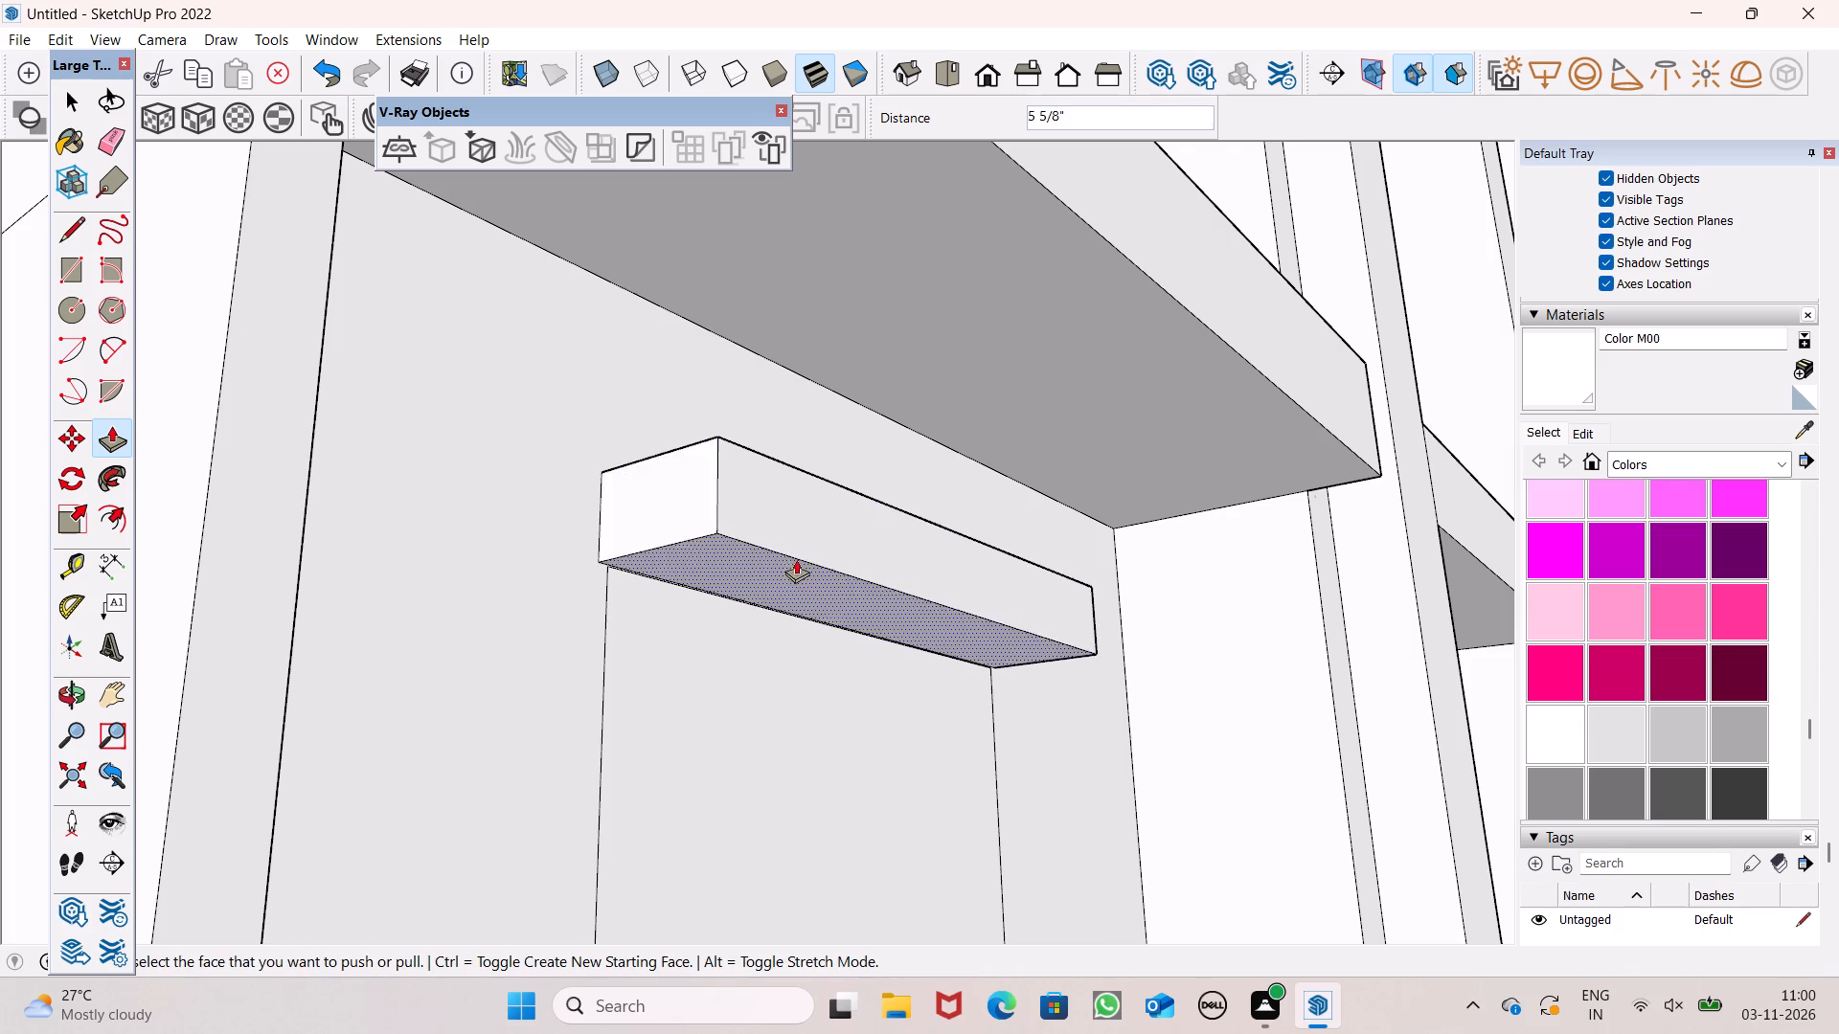
pyautogui.moveTo(797, 561); pyautogui.dragTo(676, 569, button='middle')
pyautogui.scroll(14, 667, 609)
pyautogui.moveTo(652, 579); pyautogui.dragTo(653, 588)
# Lower the top face of the ground-level strip by about 2 11/16".
pyautogui.scroll(-14, 767, 451)
pyautogui.moveTo(737, 520); pyautogui.dragTo(736, 707, button='middle')
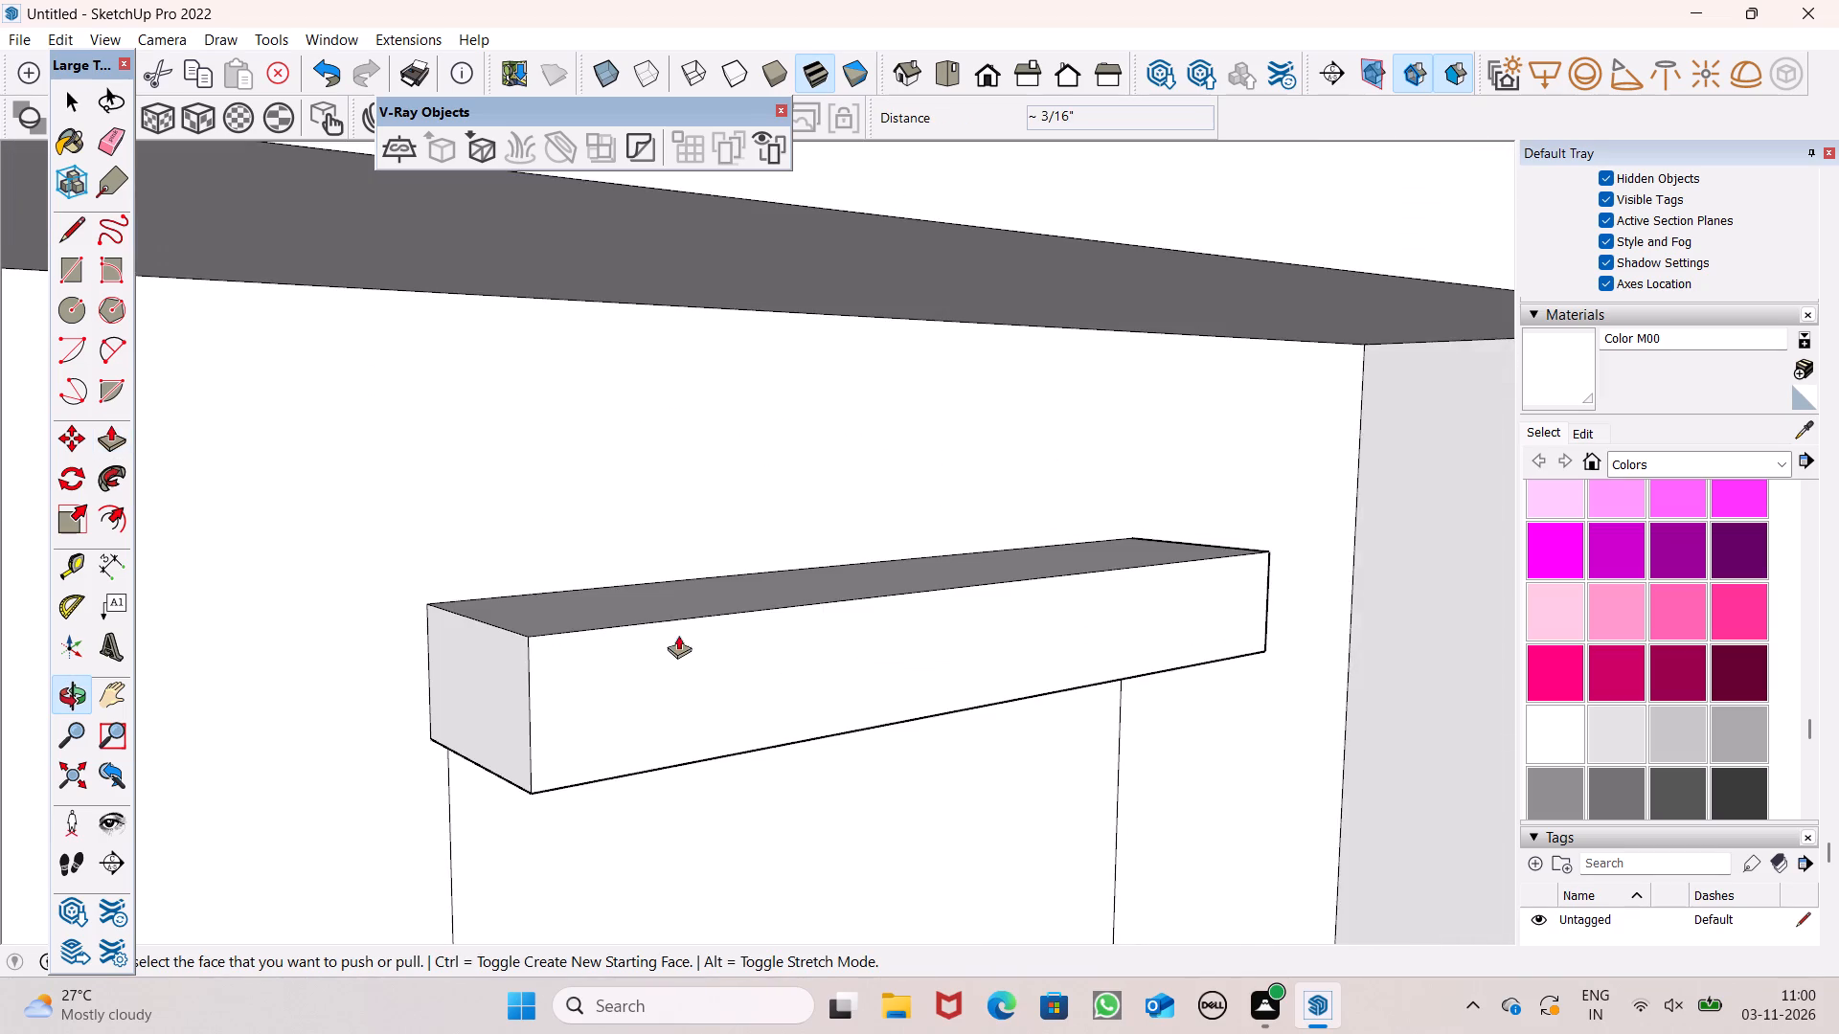
pyautogui.scroll(2, 649, 615)
pyautogui.moveTo(624, 590); pyautogui.dragTo(624, 624)
# Examine the lower levels of the front facade, checking the left outer bay's strips against the right outer bay.
pyautogui.scroll(-8, 590, 471)
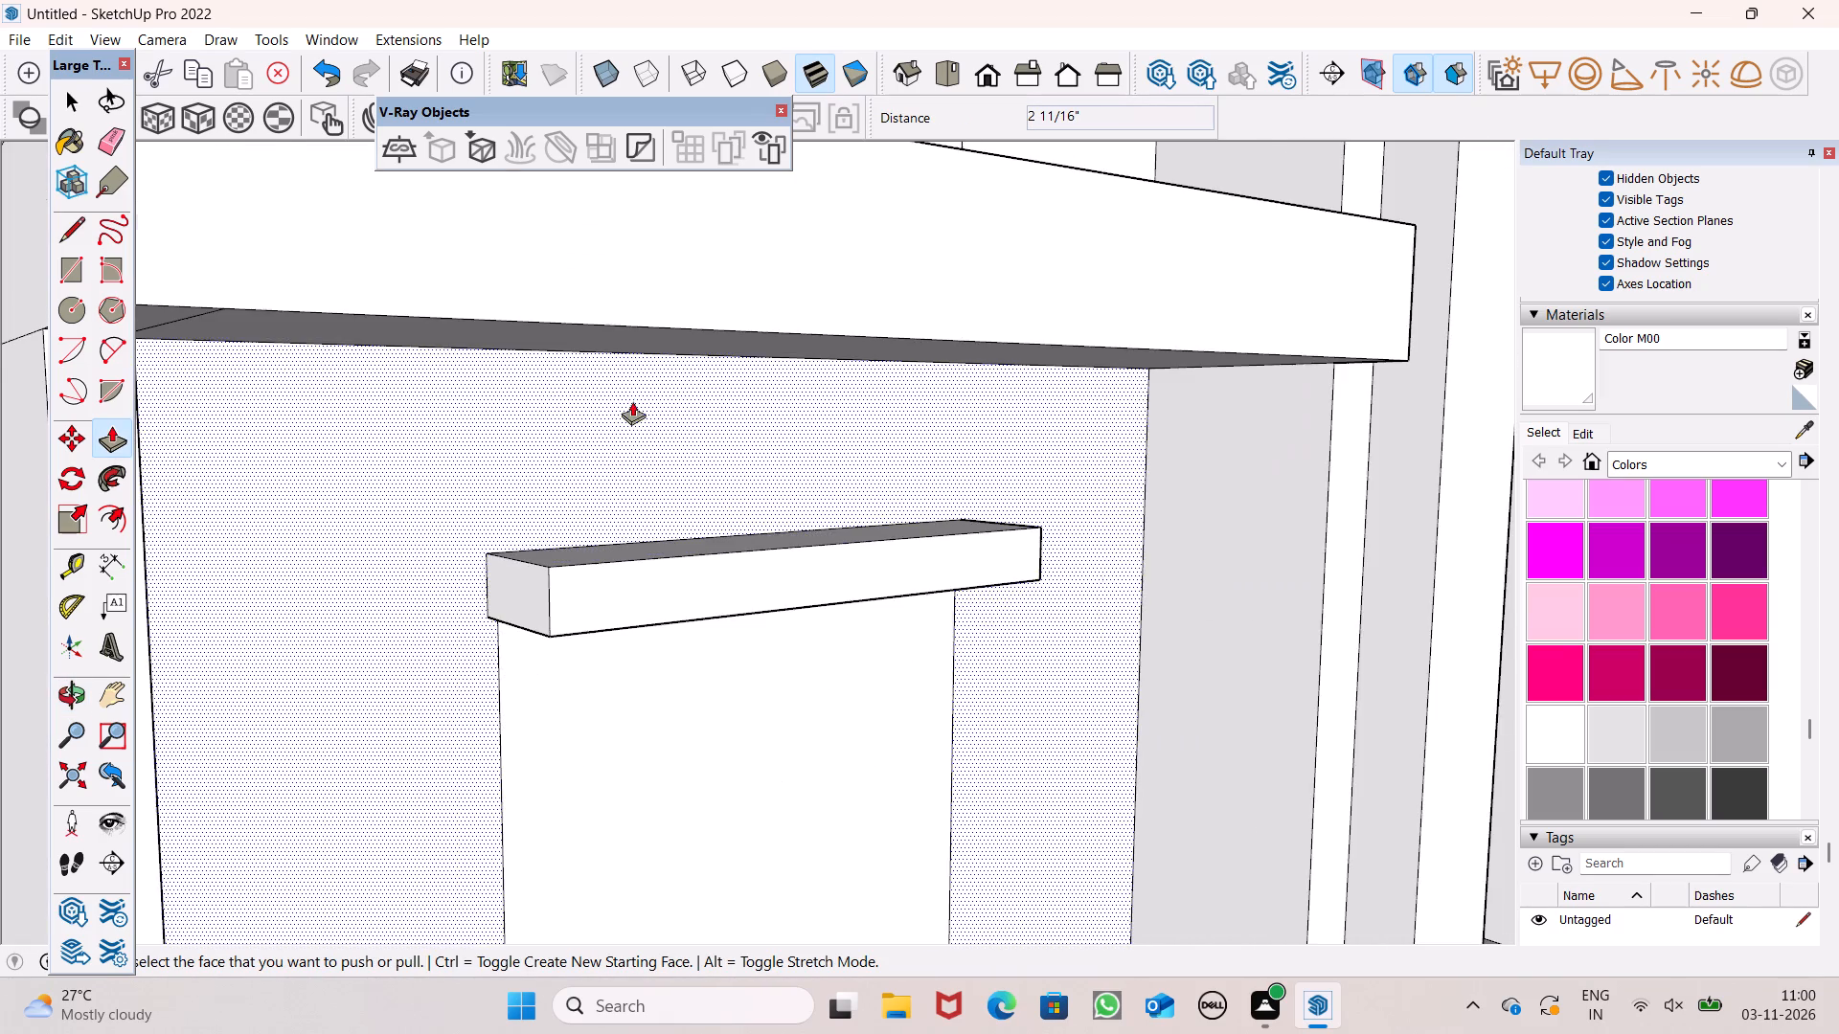
pyautogui.scroll(-16, 632, 401)
pyautogui.scroll(-5, 653, 509)
pyautogui.moveTo(694, 624); pyautogui.dragTo(598, 692, button='middle')
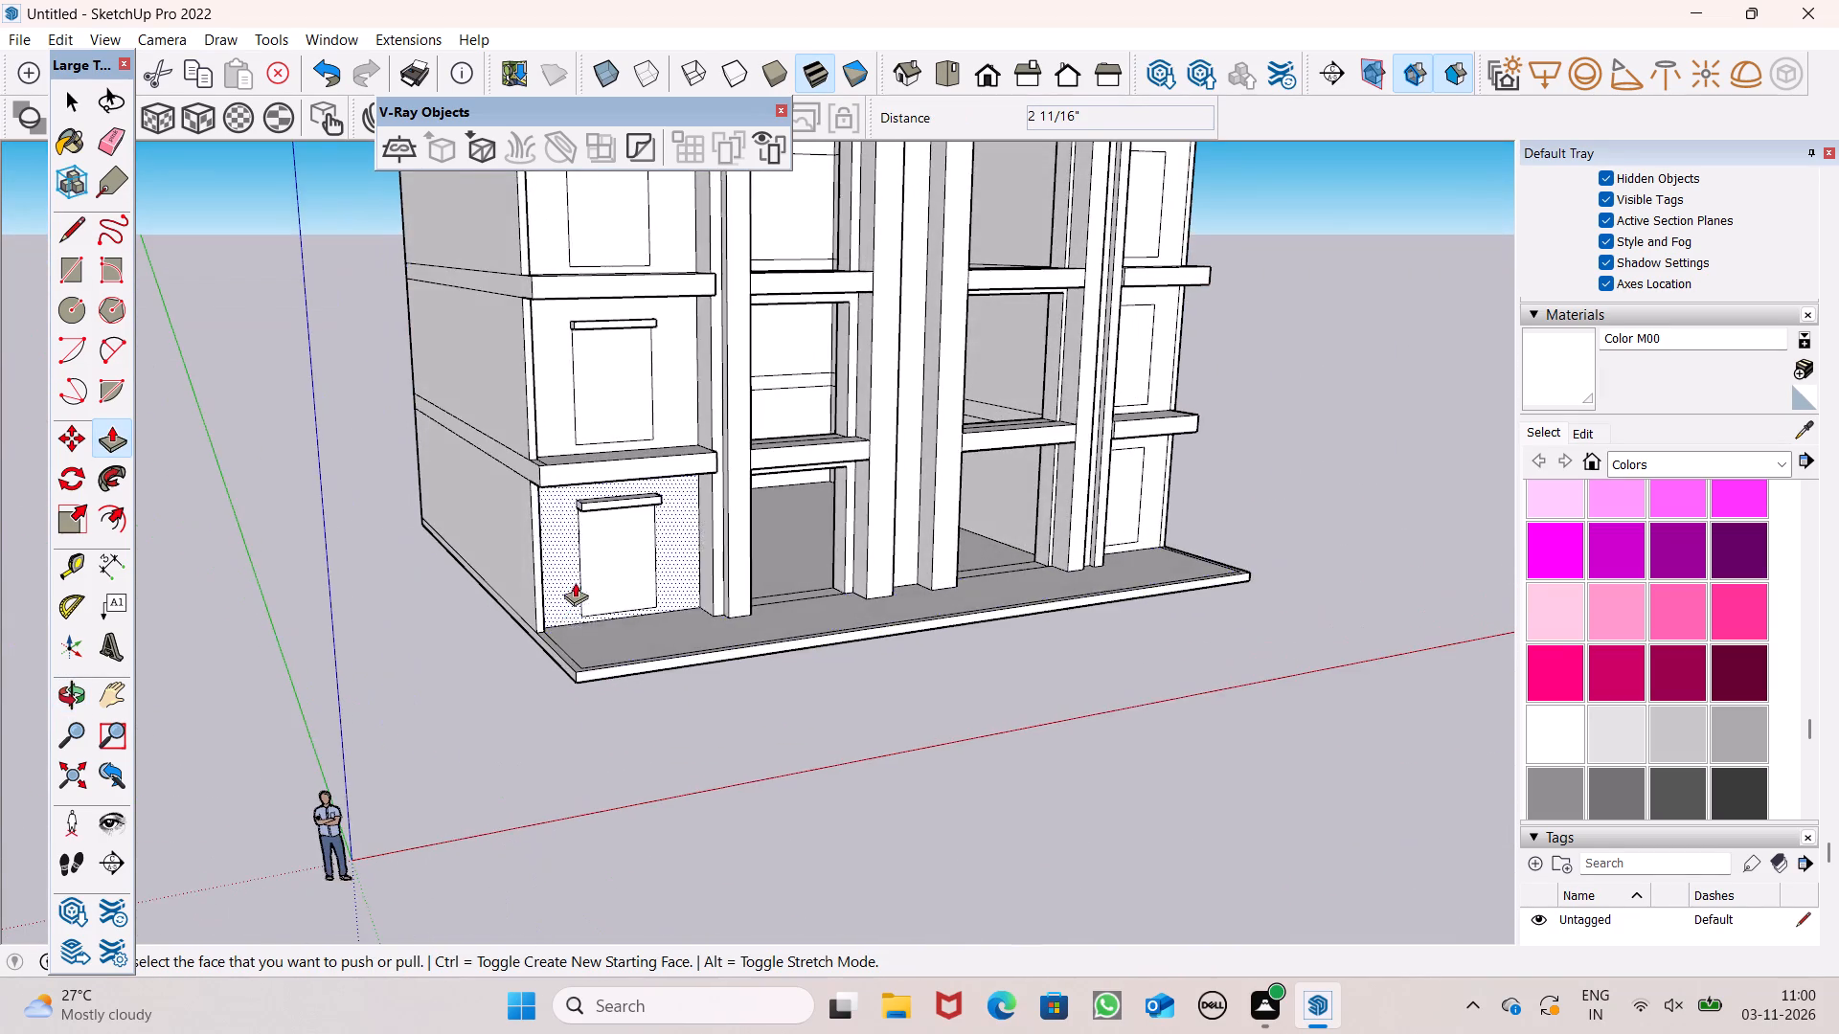
pyautogui.scroll(-4, 592, 568)
pyautogui.moveTo(757, 579); pyautogui.dragTo(607, 603, button='middle')
pyautogui.scroll(1, 604, 598)
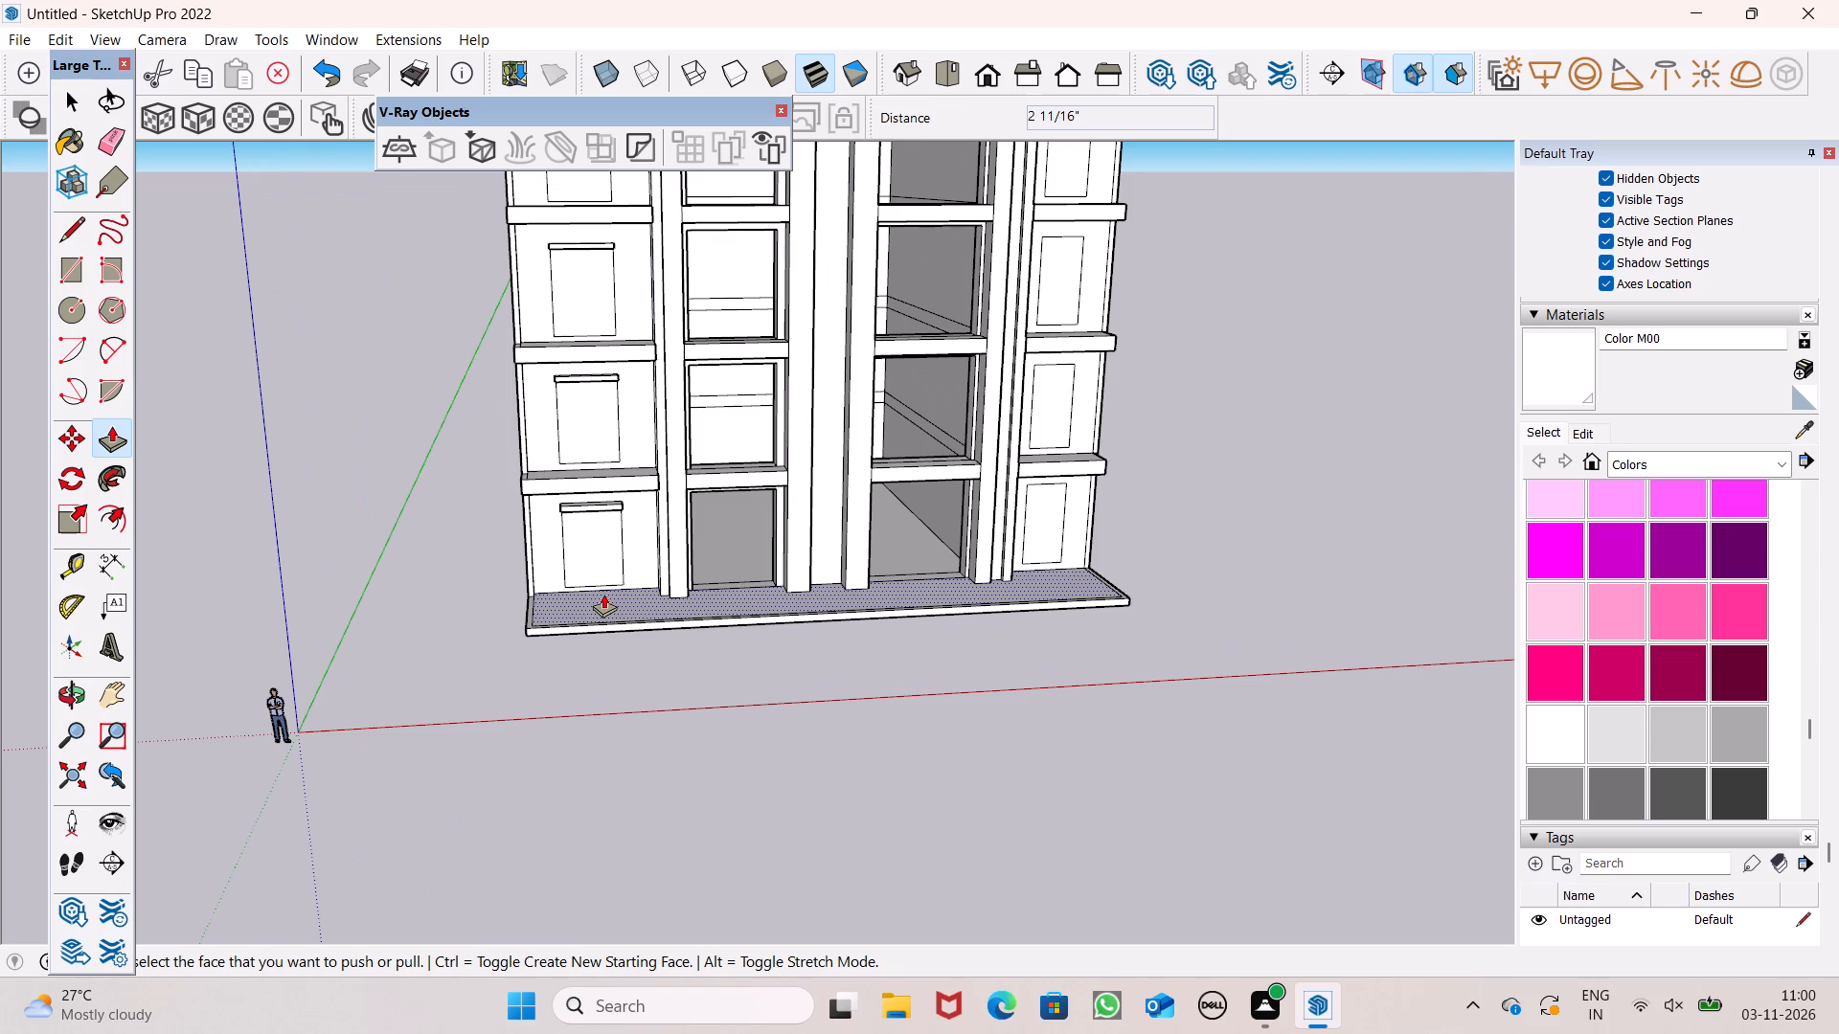
pyautogui.moveTo(284, 758); pyautogui.dragTo(271, 763)
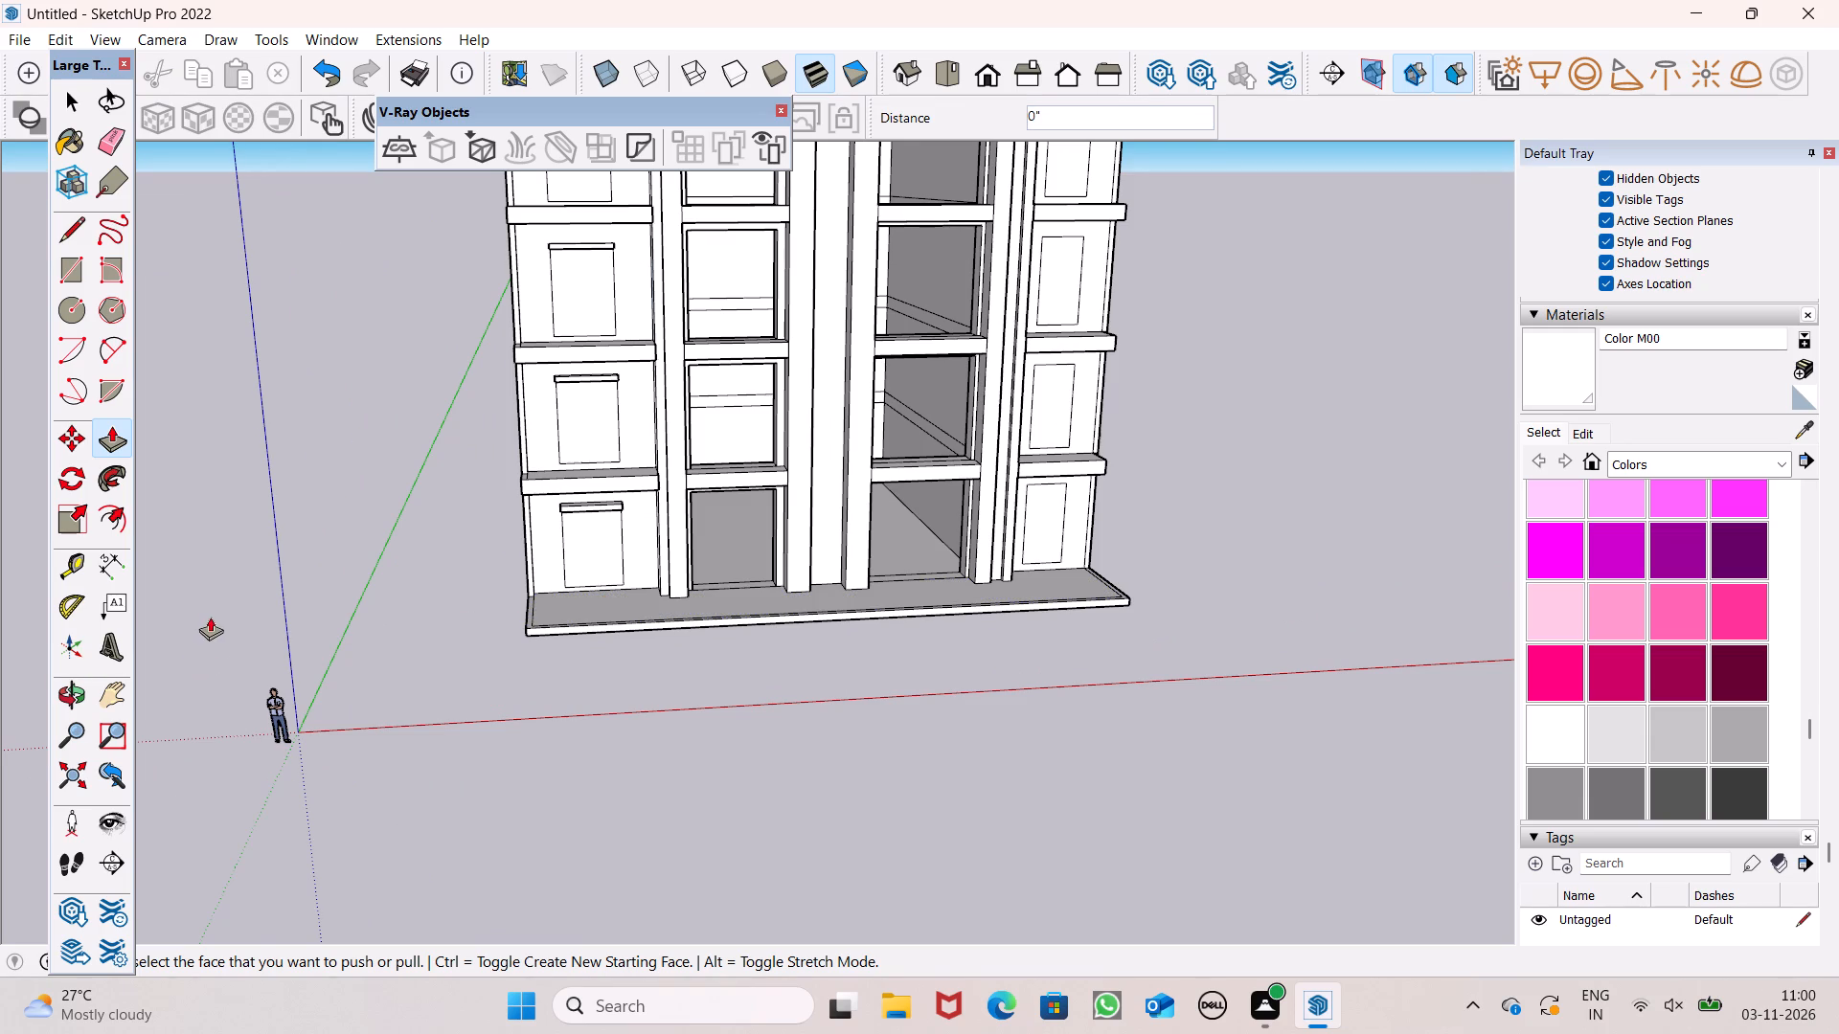
pyautogui.press('space')
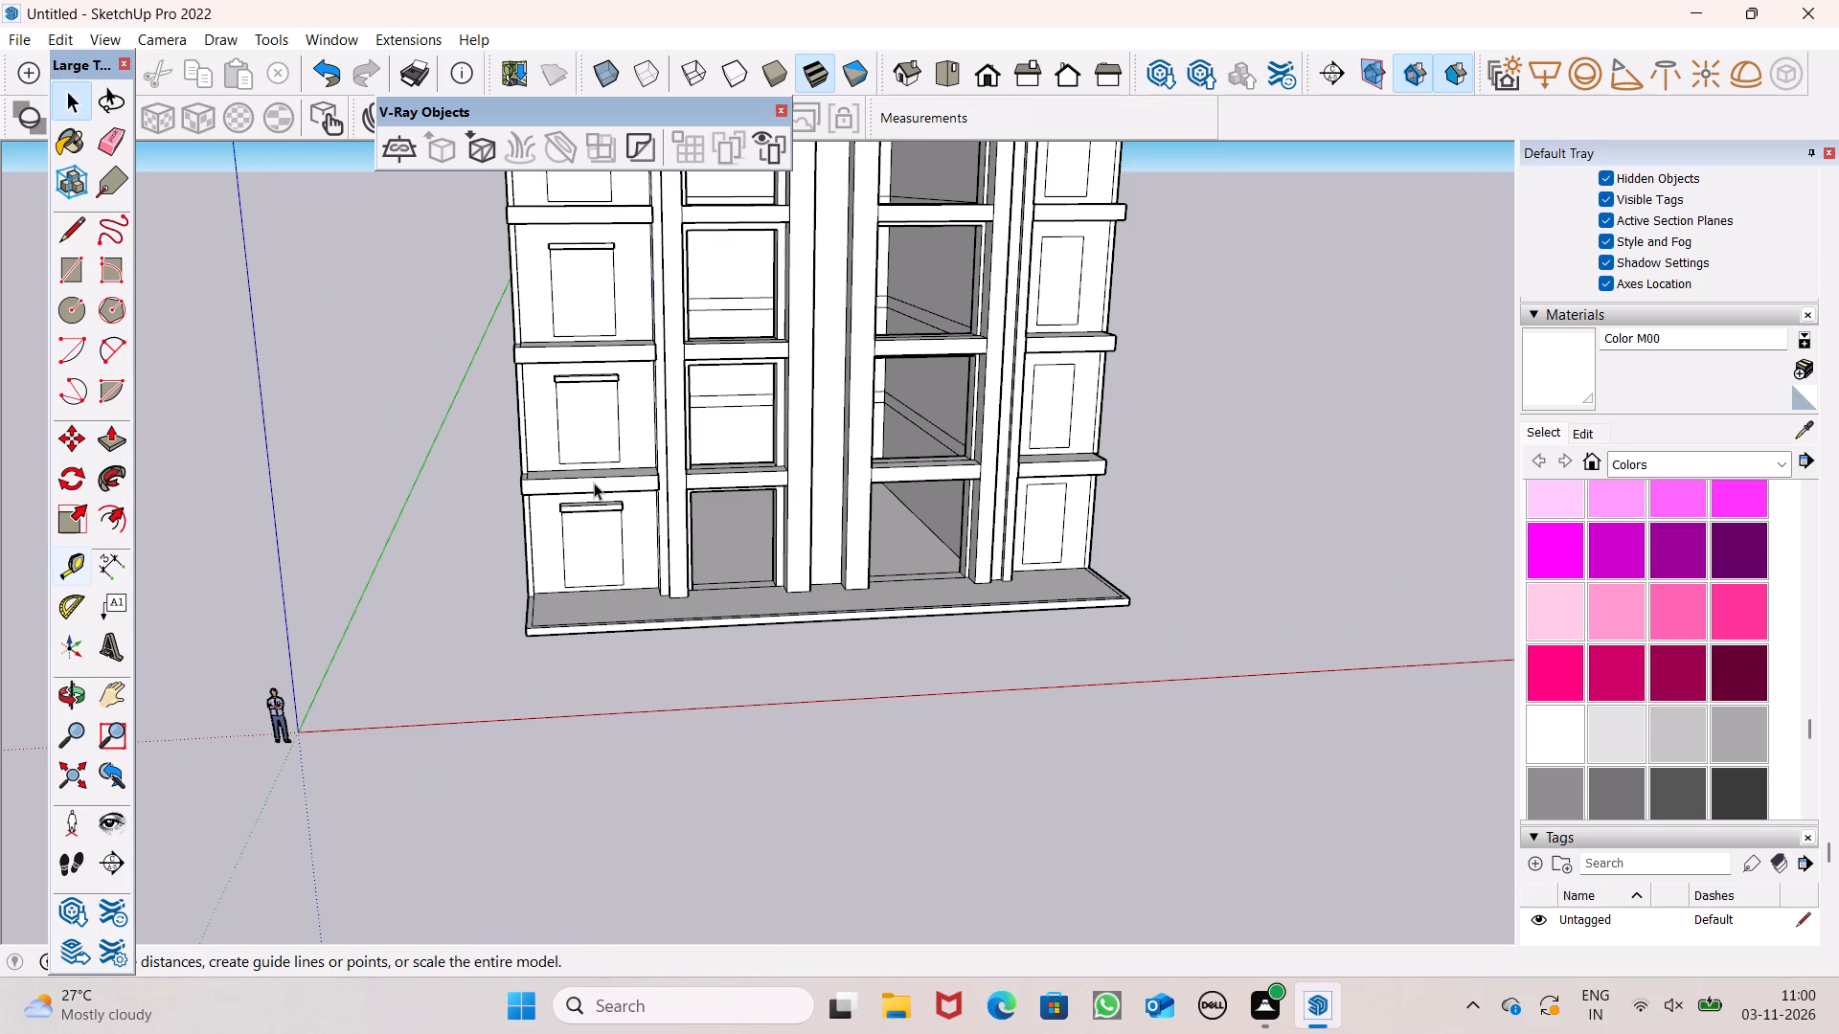
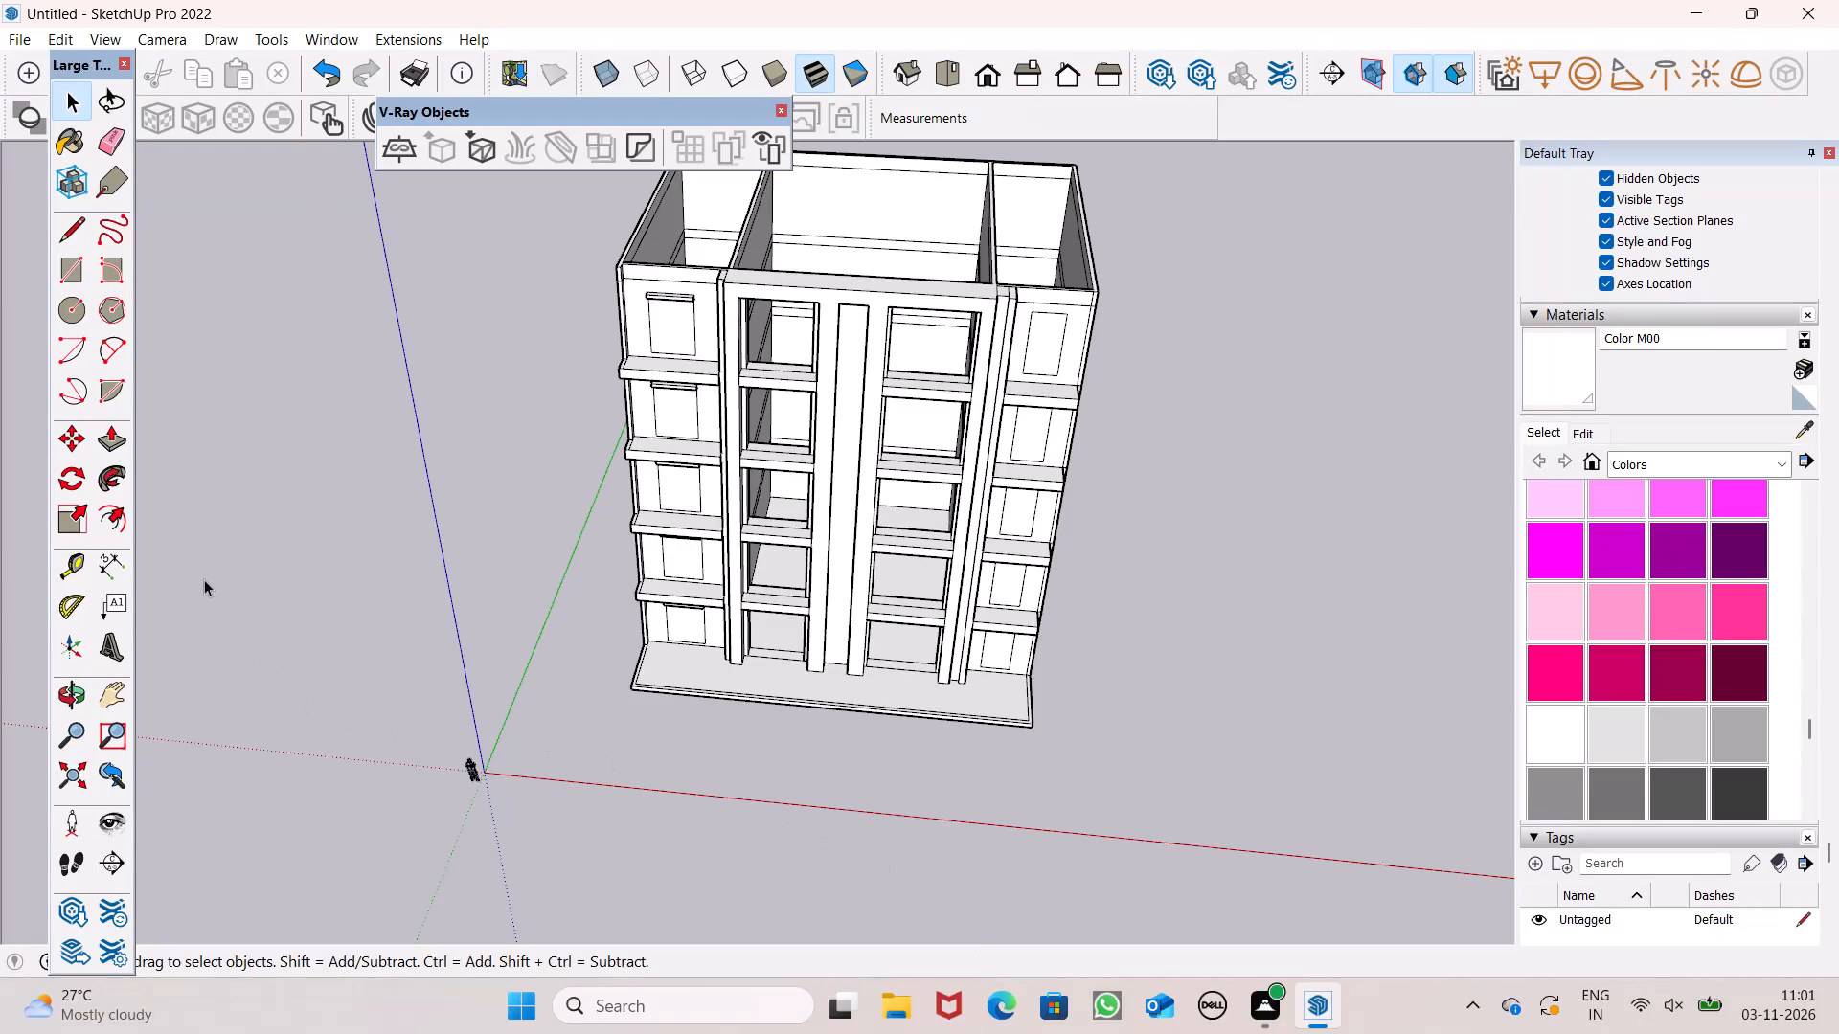
# Push/Pull the two uppermost window faces in the building's right bay inward 9" to cut openings through the wall.
pyautogui.click(102, 448)
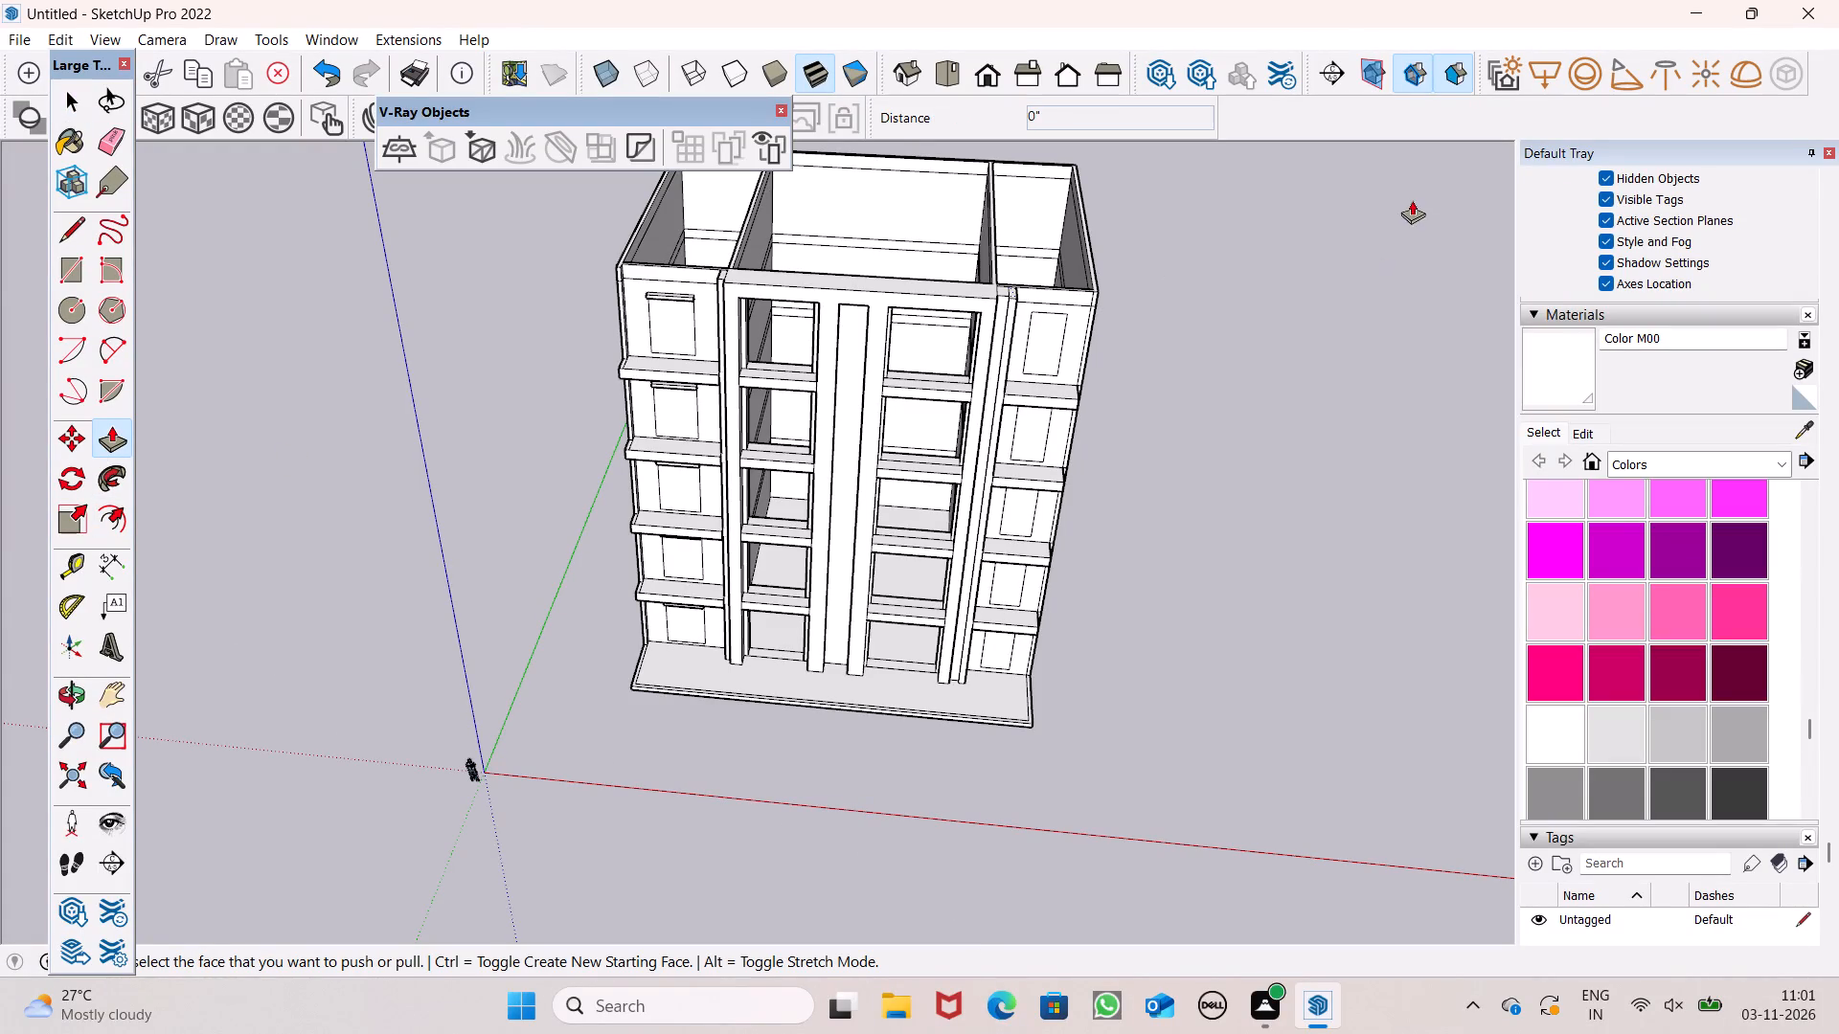
pyautogui.scroll(8, 1174, 295)
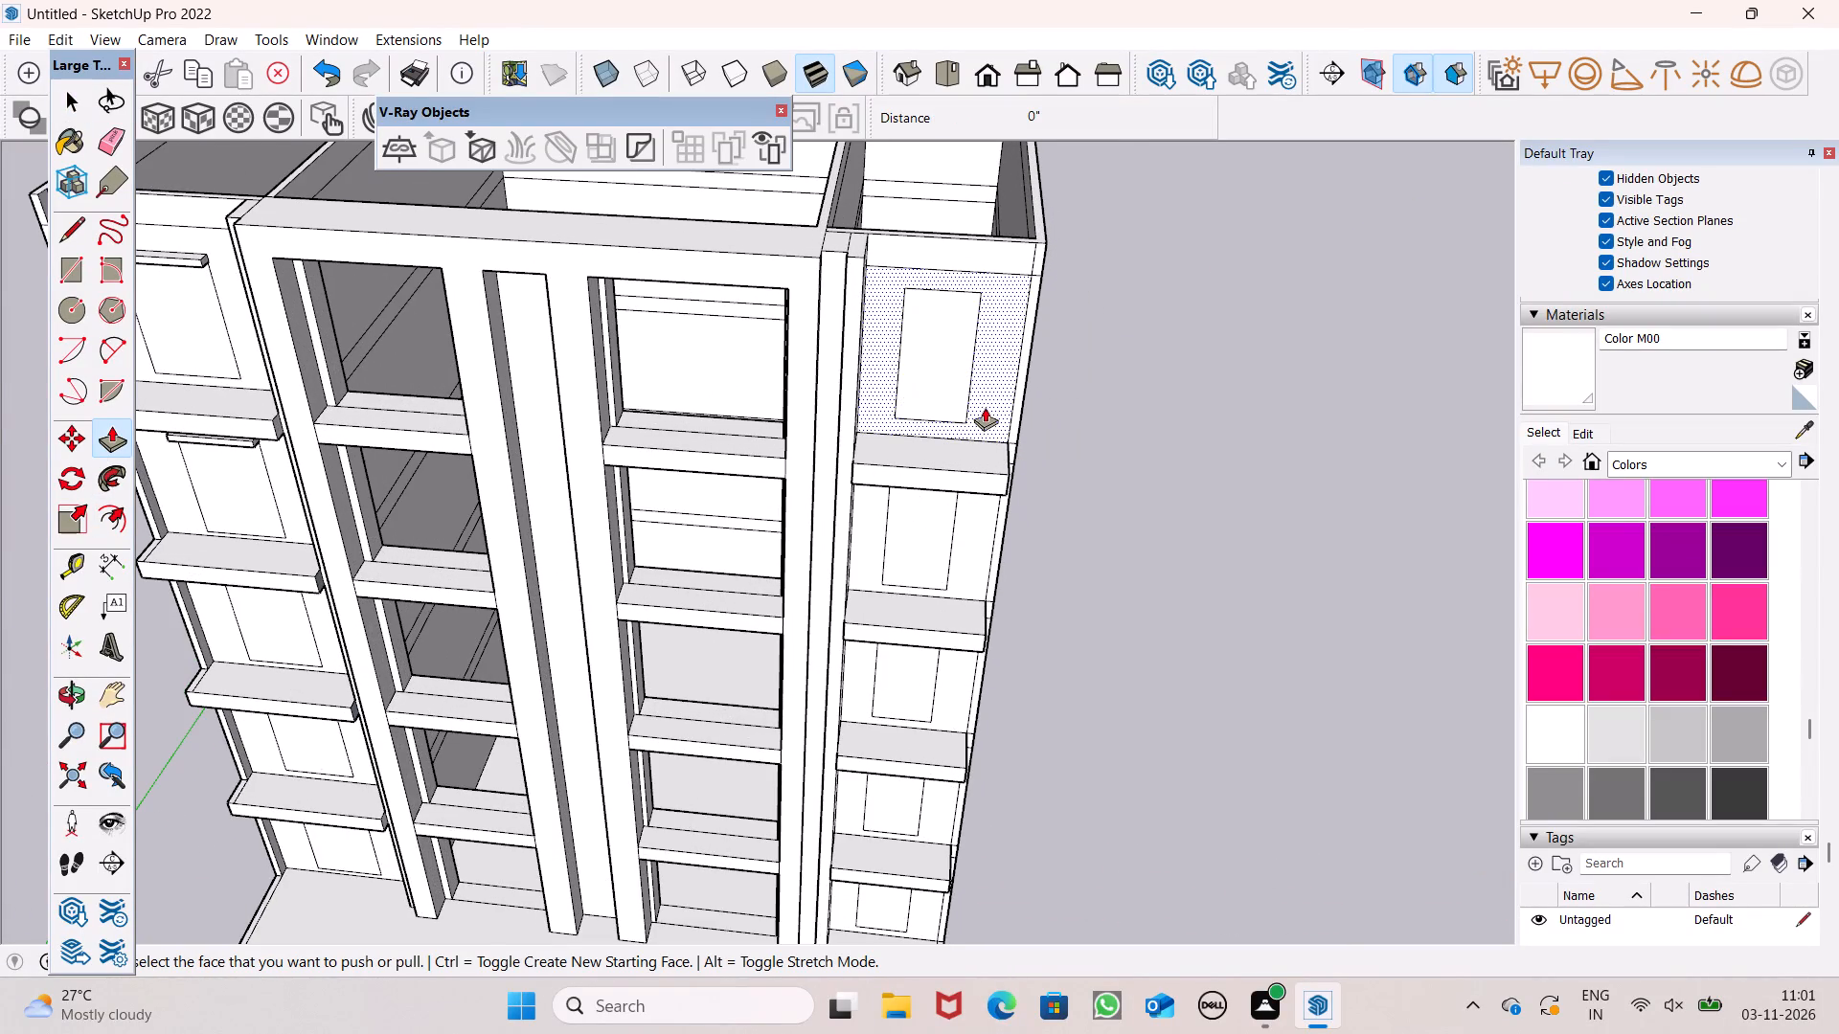
pyautogui.scroll(2, 985, 402)
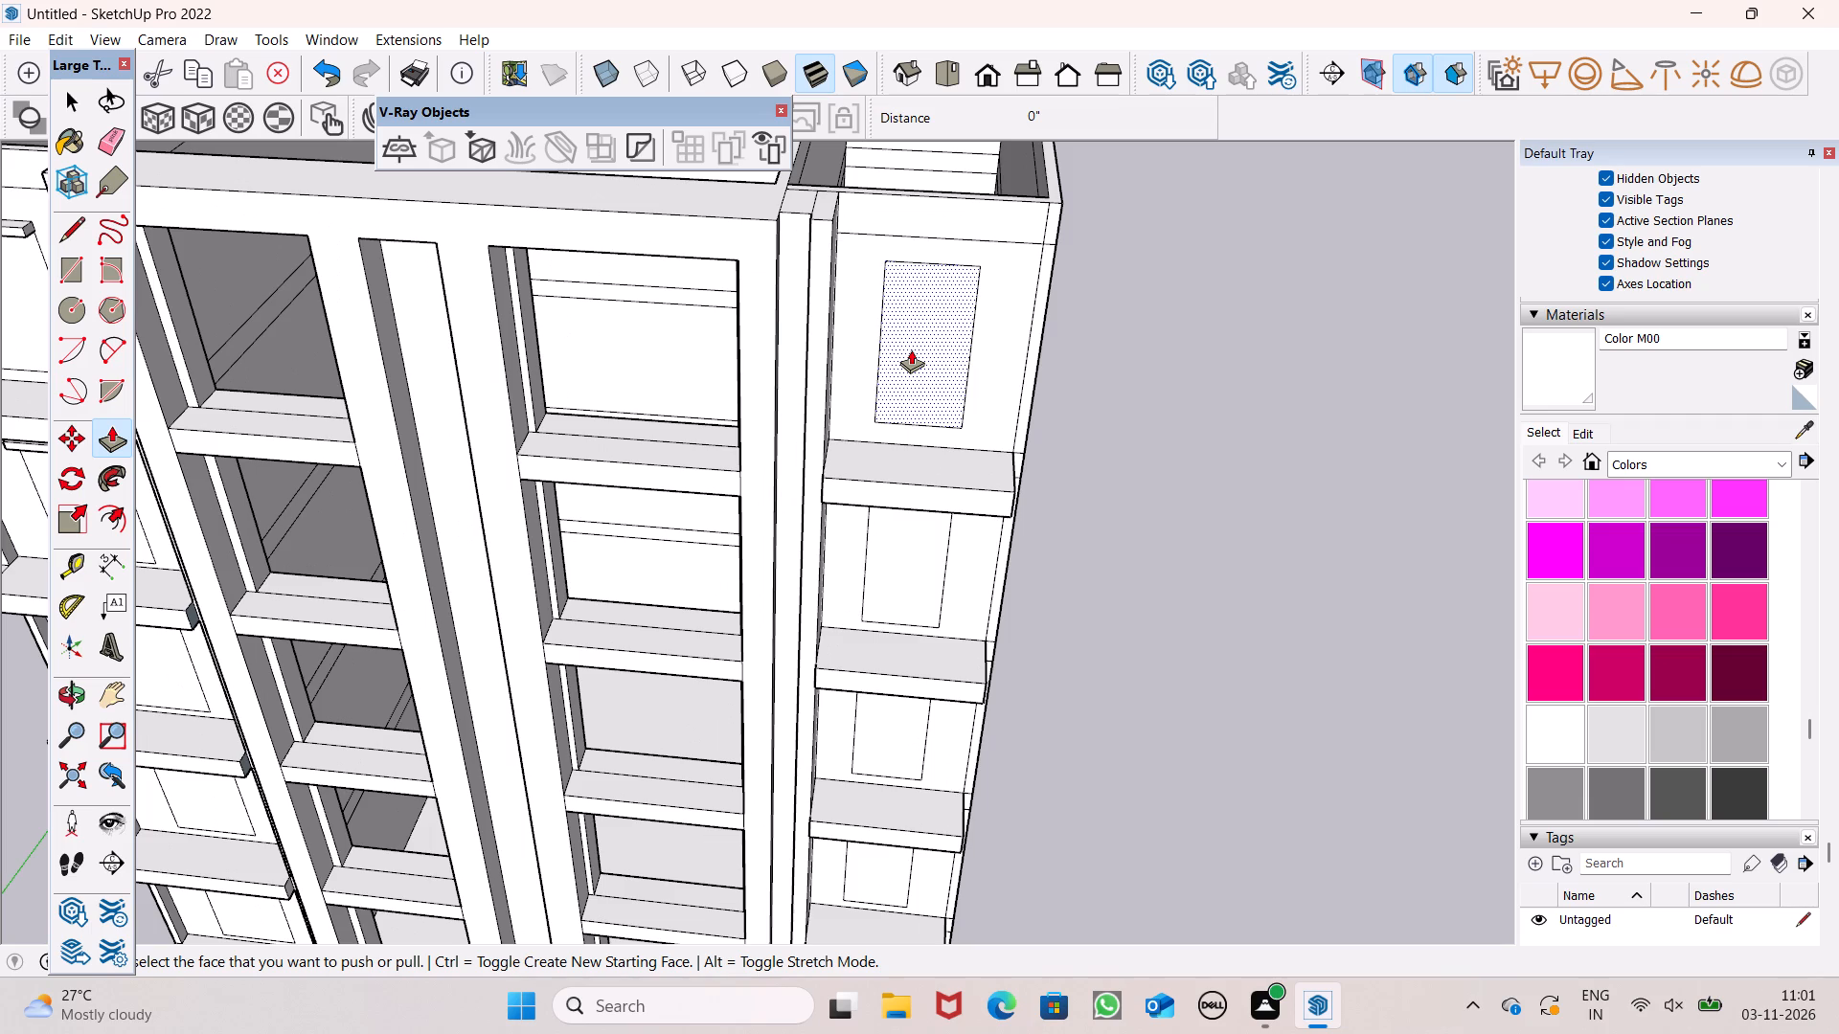
pyautogui.scroll(-6, 1119, 152)
pyautogui.scroll(3, 1043, 258)
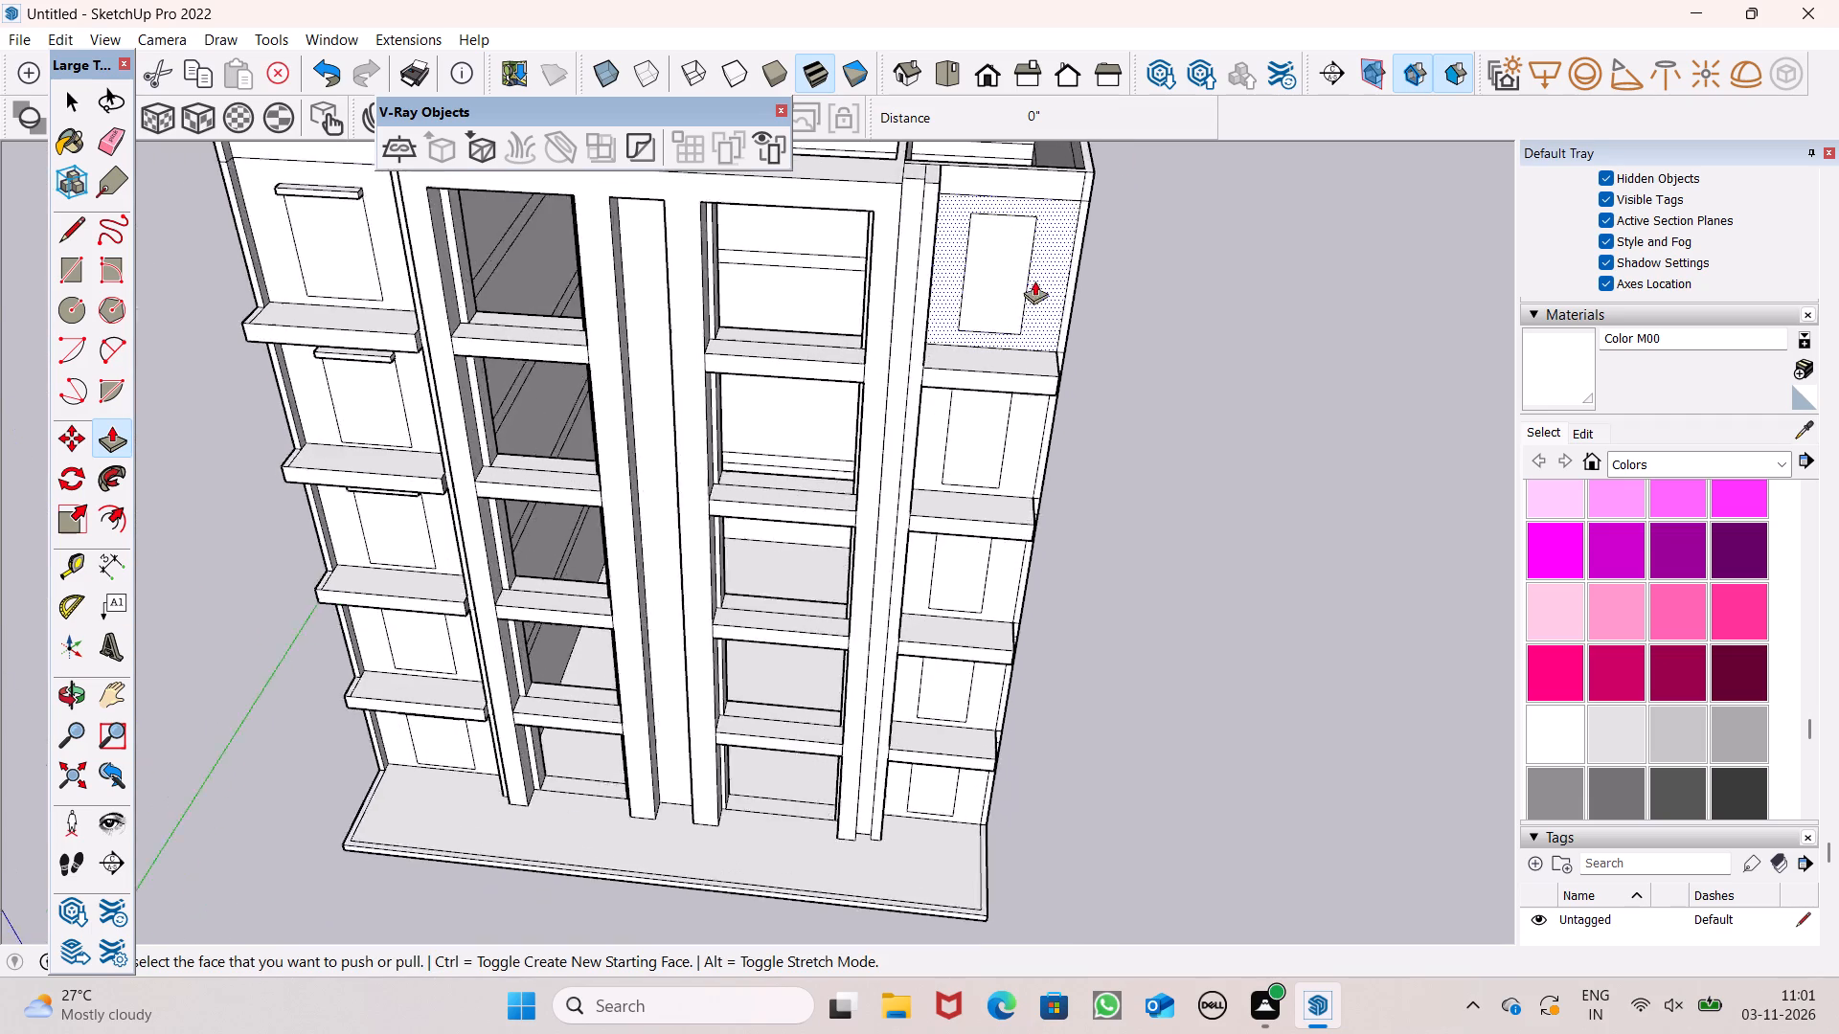
pyautogui.scroll(10, 1034, 281)
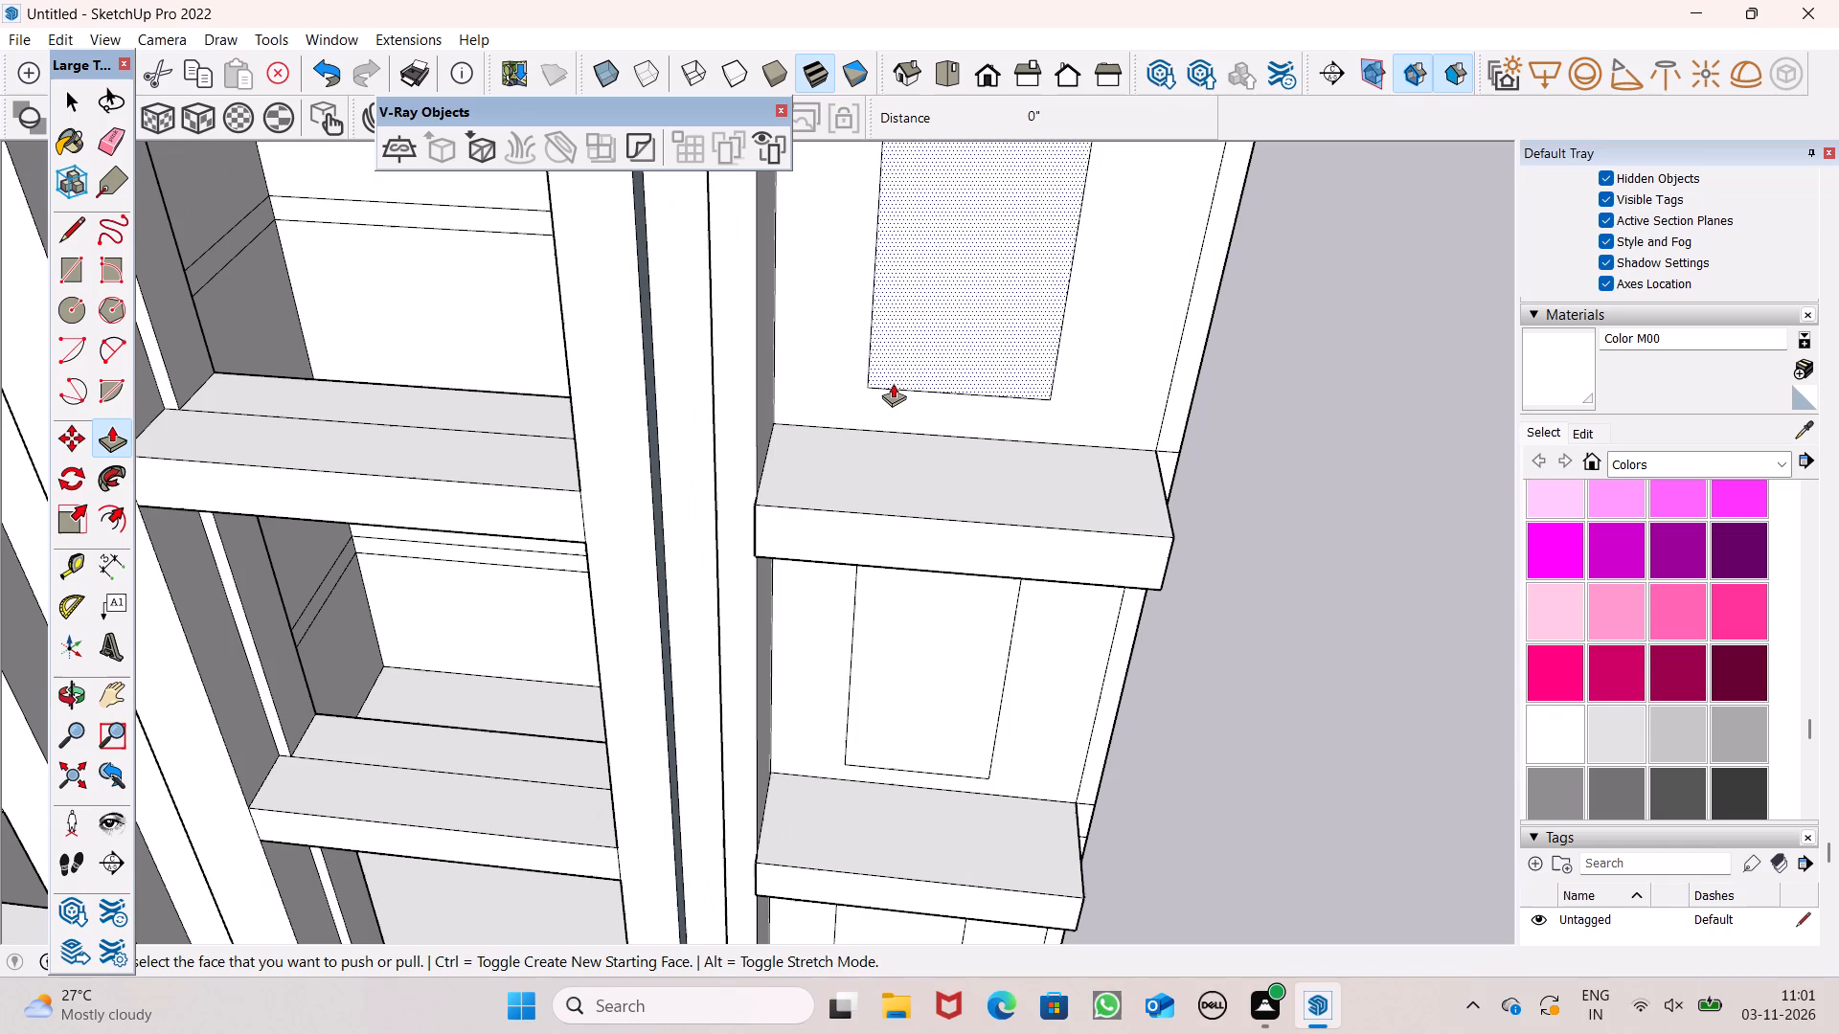
pyautogui.moveTo(893, 383); pyautogui.dragTo(954, 333)
pyautogui.scroll(-5, 945, 268)
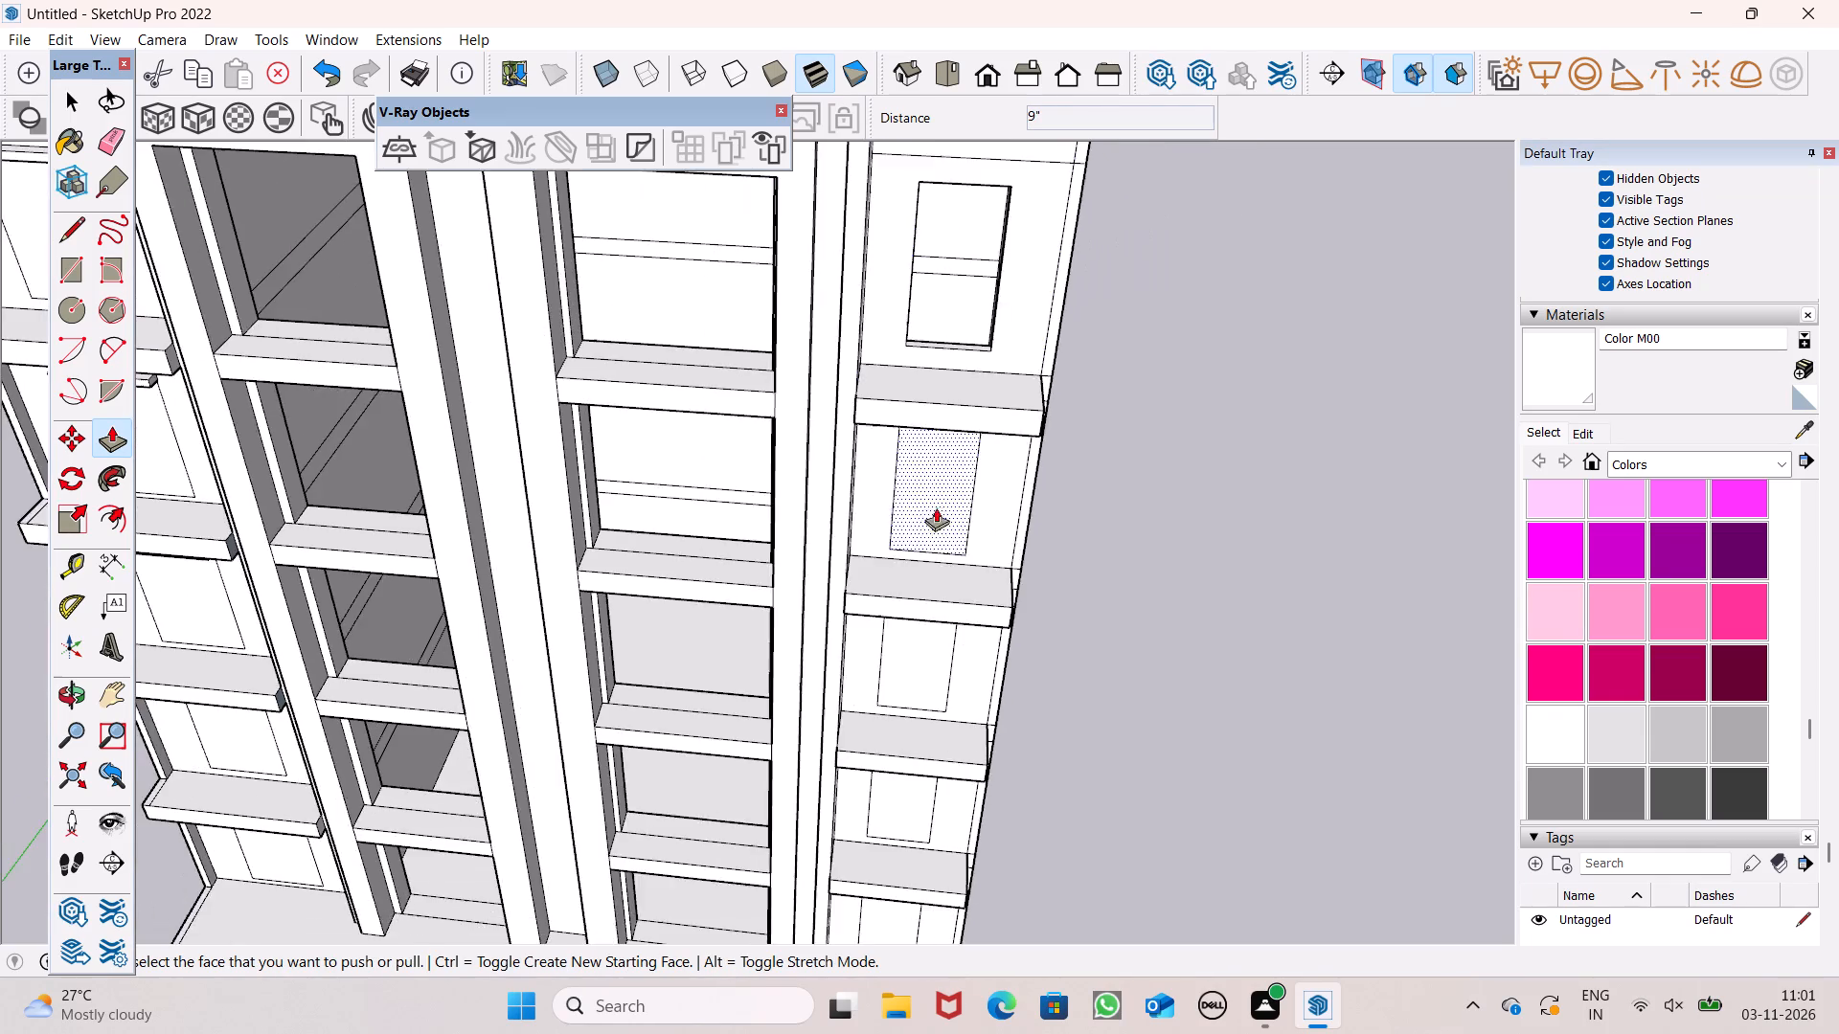
pyautogui.scroll(7, 936, 567)
pyautogui.moveTo(869, 521); pyautogui.dragTo(935, 472)
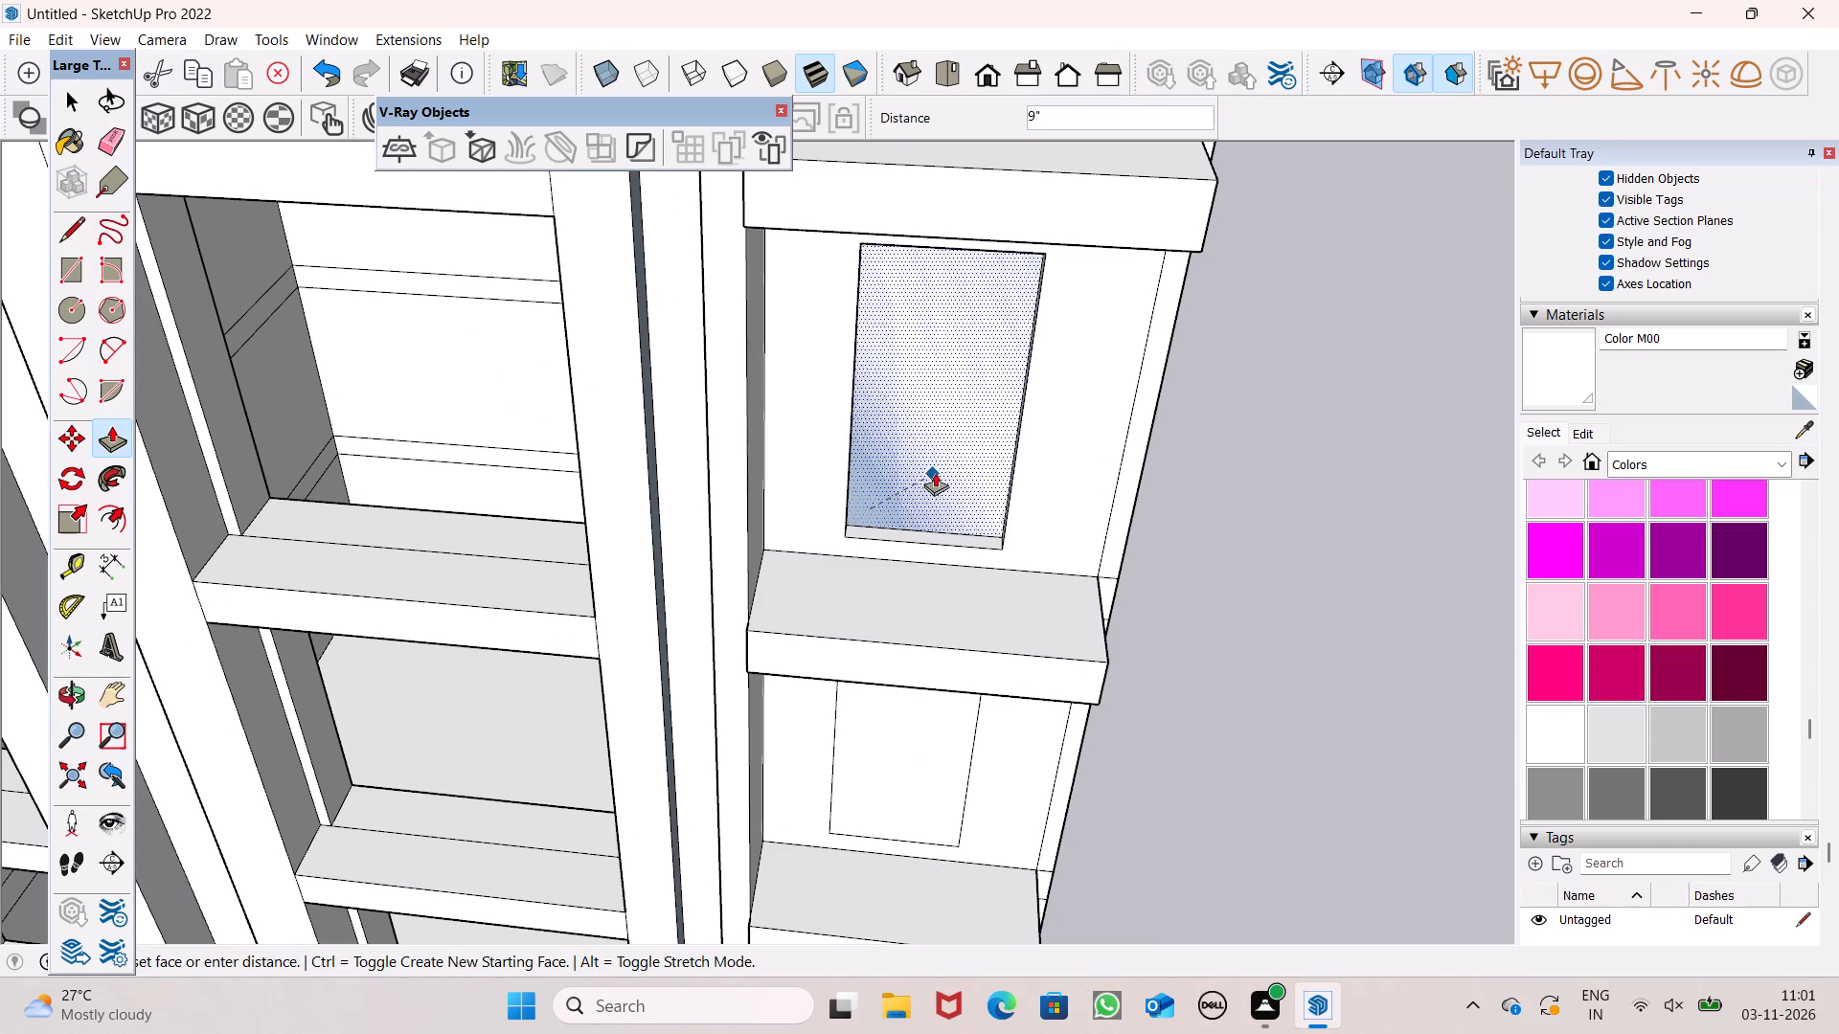
pyautogui.moveTo(935, 472); pyautogui.dragTo(949, 396)
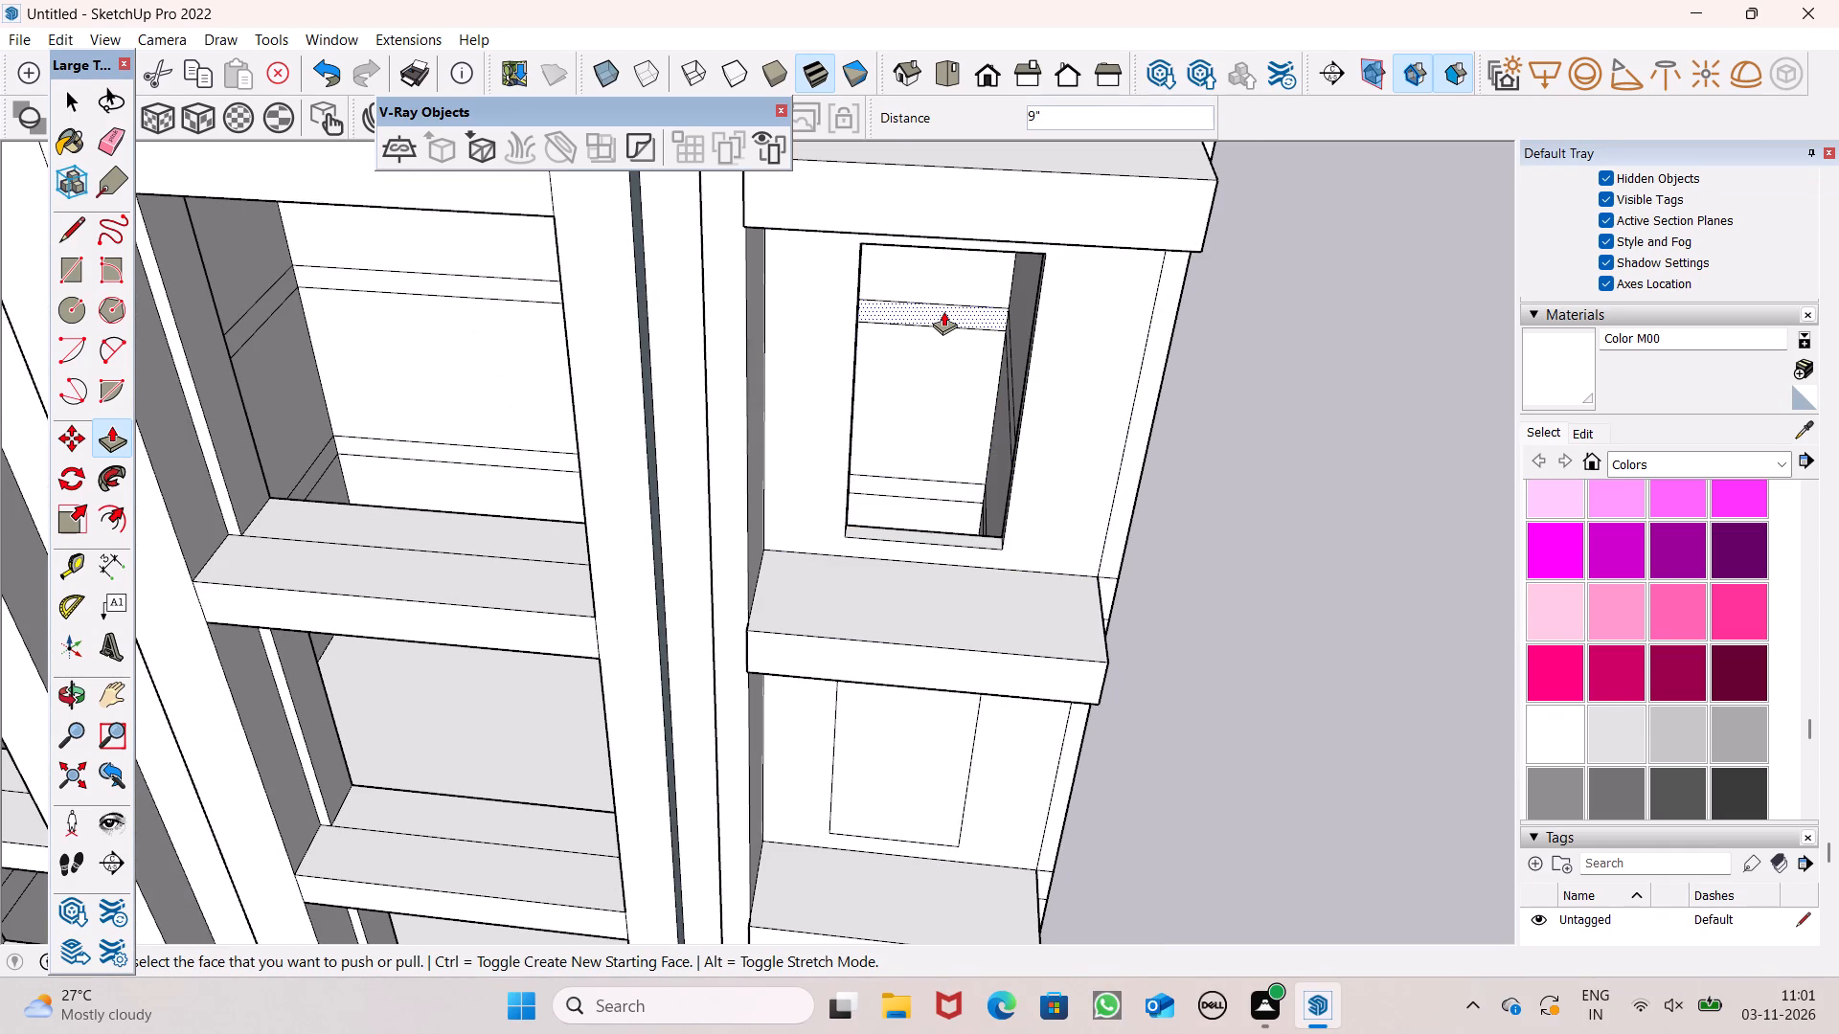
# Push the top-floor window face in the building's left bay inward 9" to open it through the wall.
pyautogui.scroll(-8, 952, 333)
pyautogui.scroll(14, 954, 550)
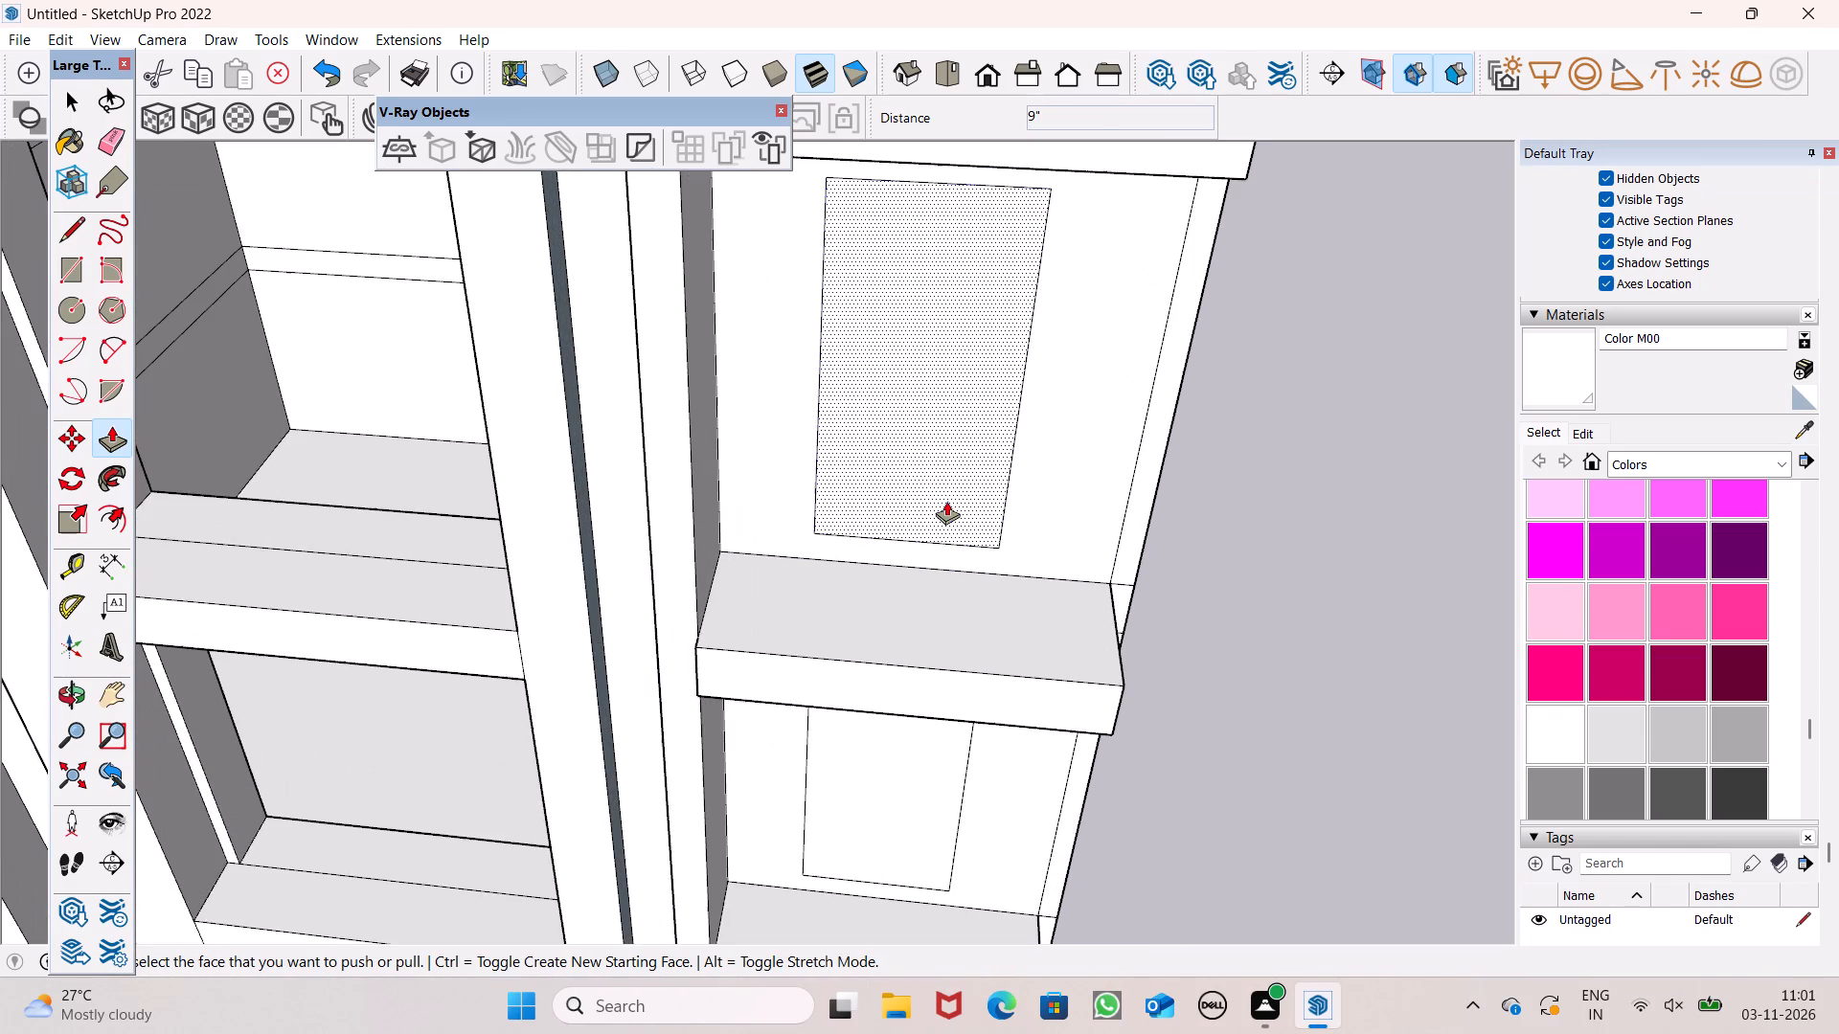
pyautogui.scroll(-4, 961, 451)
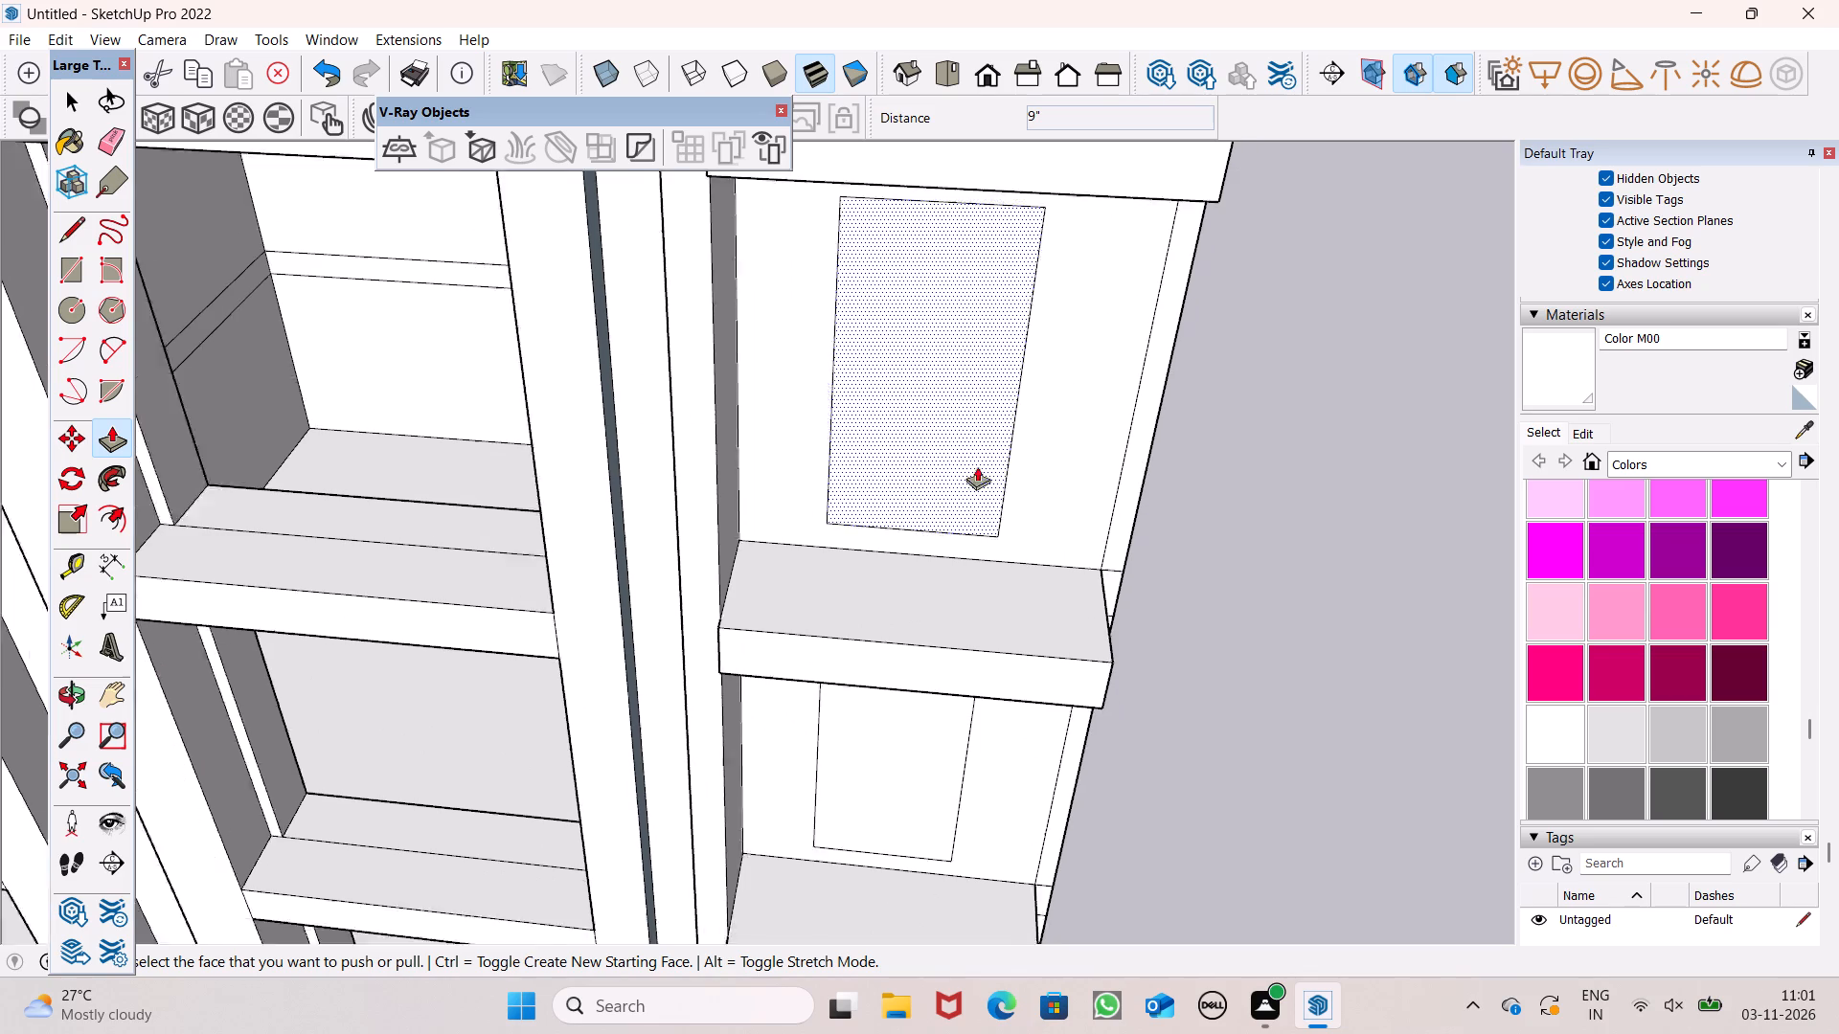
pyautogui.scroll(-3, 977, 466)
pyautogui.scroll(-12, 1068, 509)
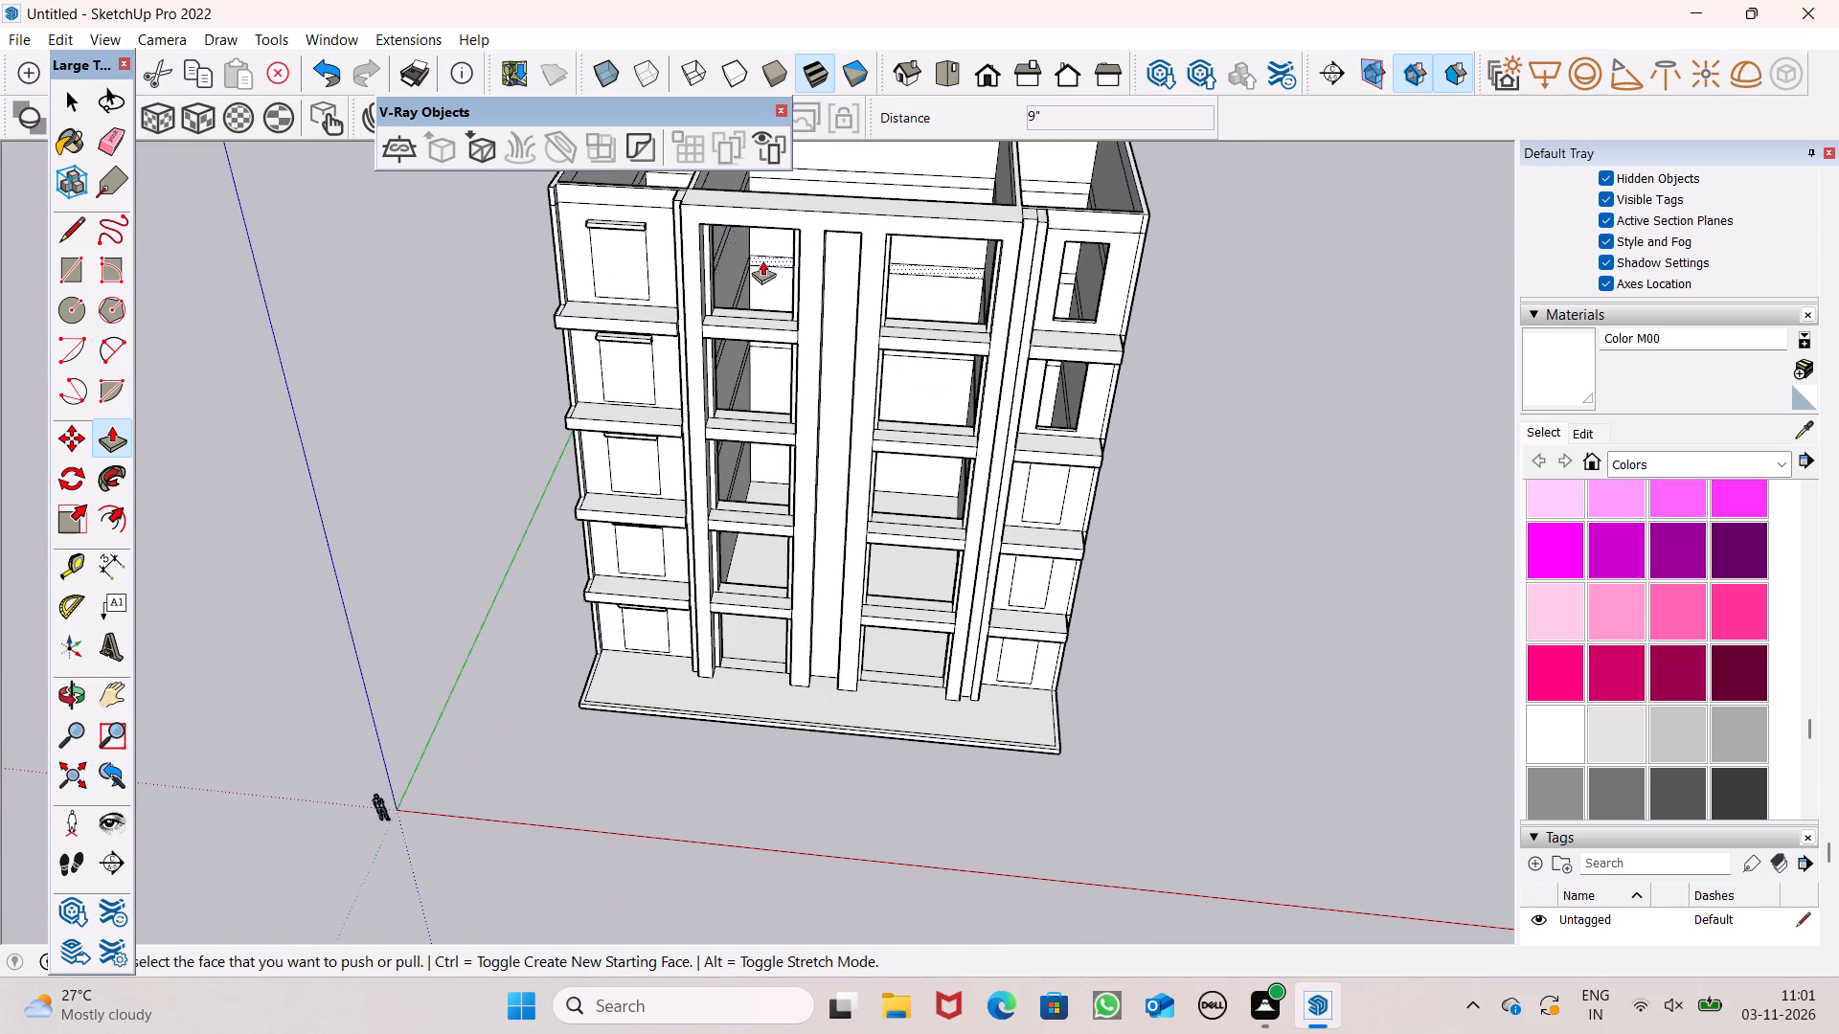
pyautogui.moveTo(545, 291); pyautogui.dragTo(626, 314, button='middle')
pyautogui.scroll(16, 585, 281)
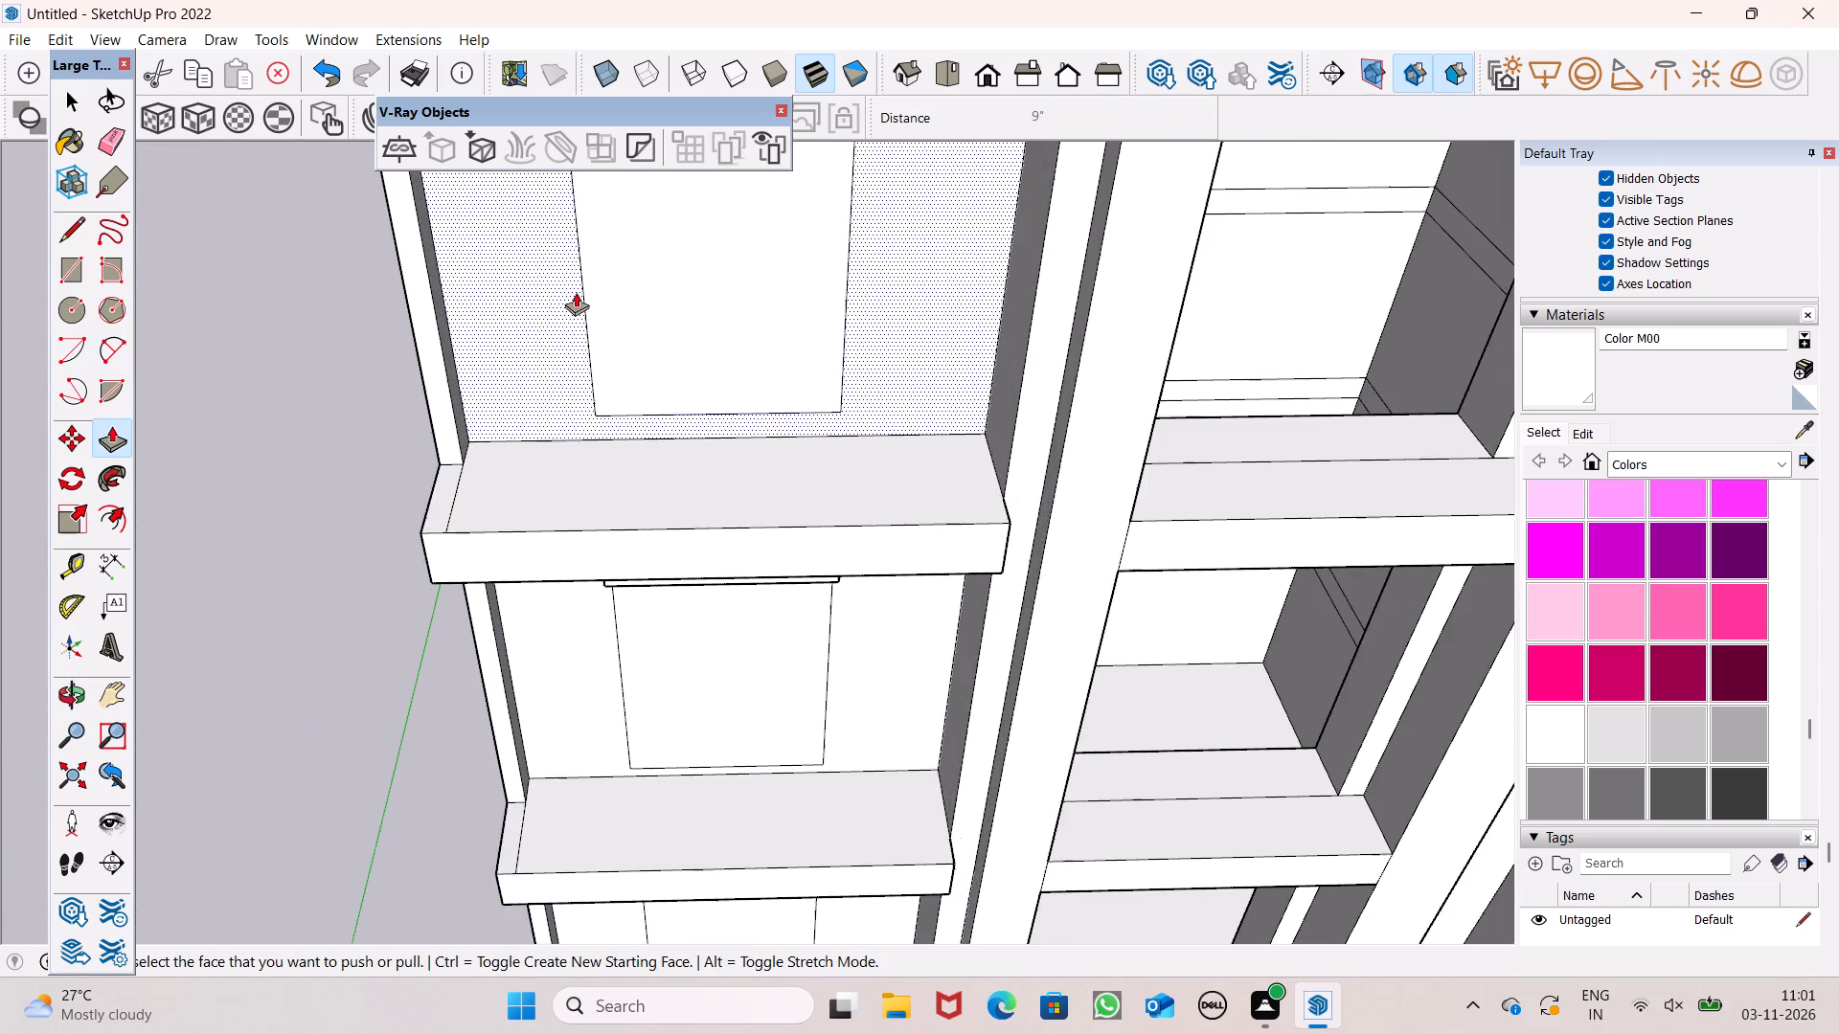
pyautogui.scroll(6, 651, 314)
pyautogui.moveTo(595, 466); pyautogui.dragTo(631, 414)
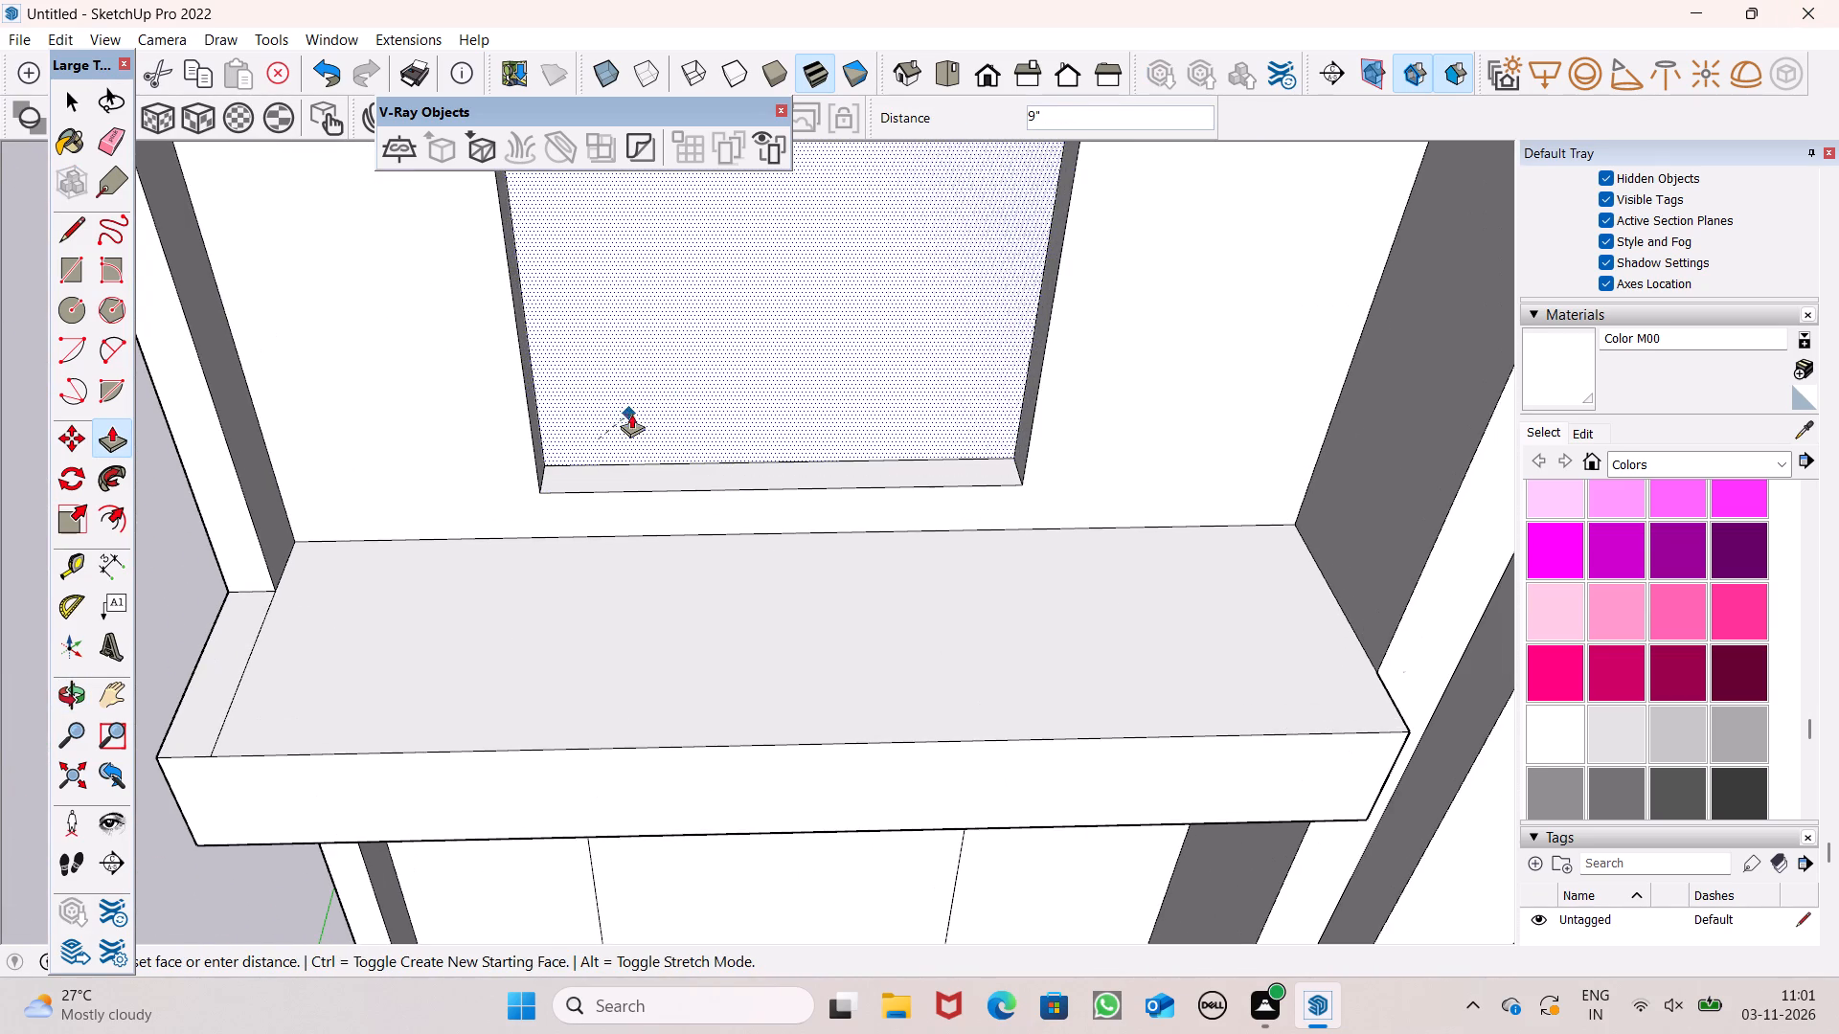
pyautogui.moveTo(631, 414); pyautogui.dragTo(678, 354)
# Push the left bay's window face one floor below the top inward 9" to cut the opening.
pyautogui.scroll(-13, 683, 341)
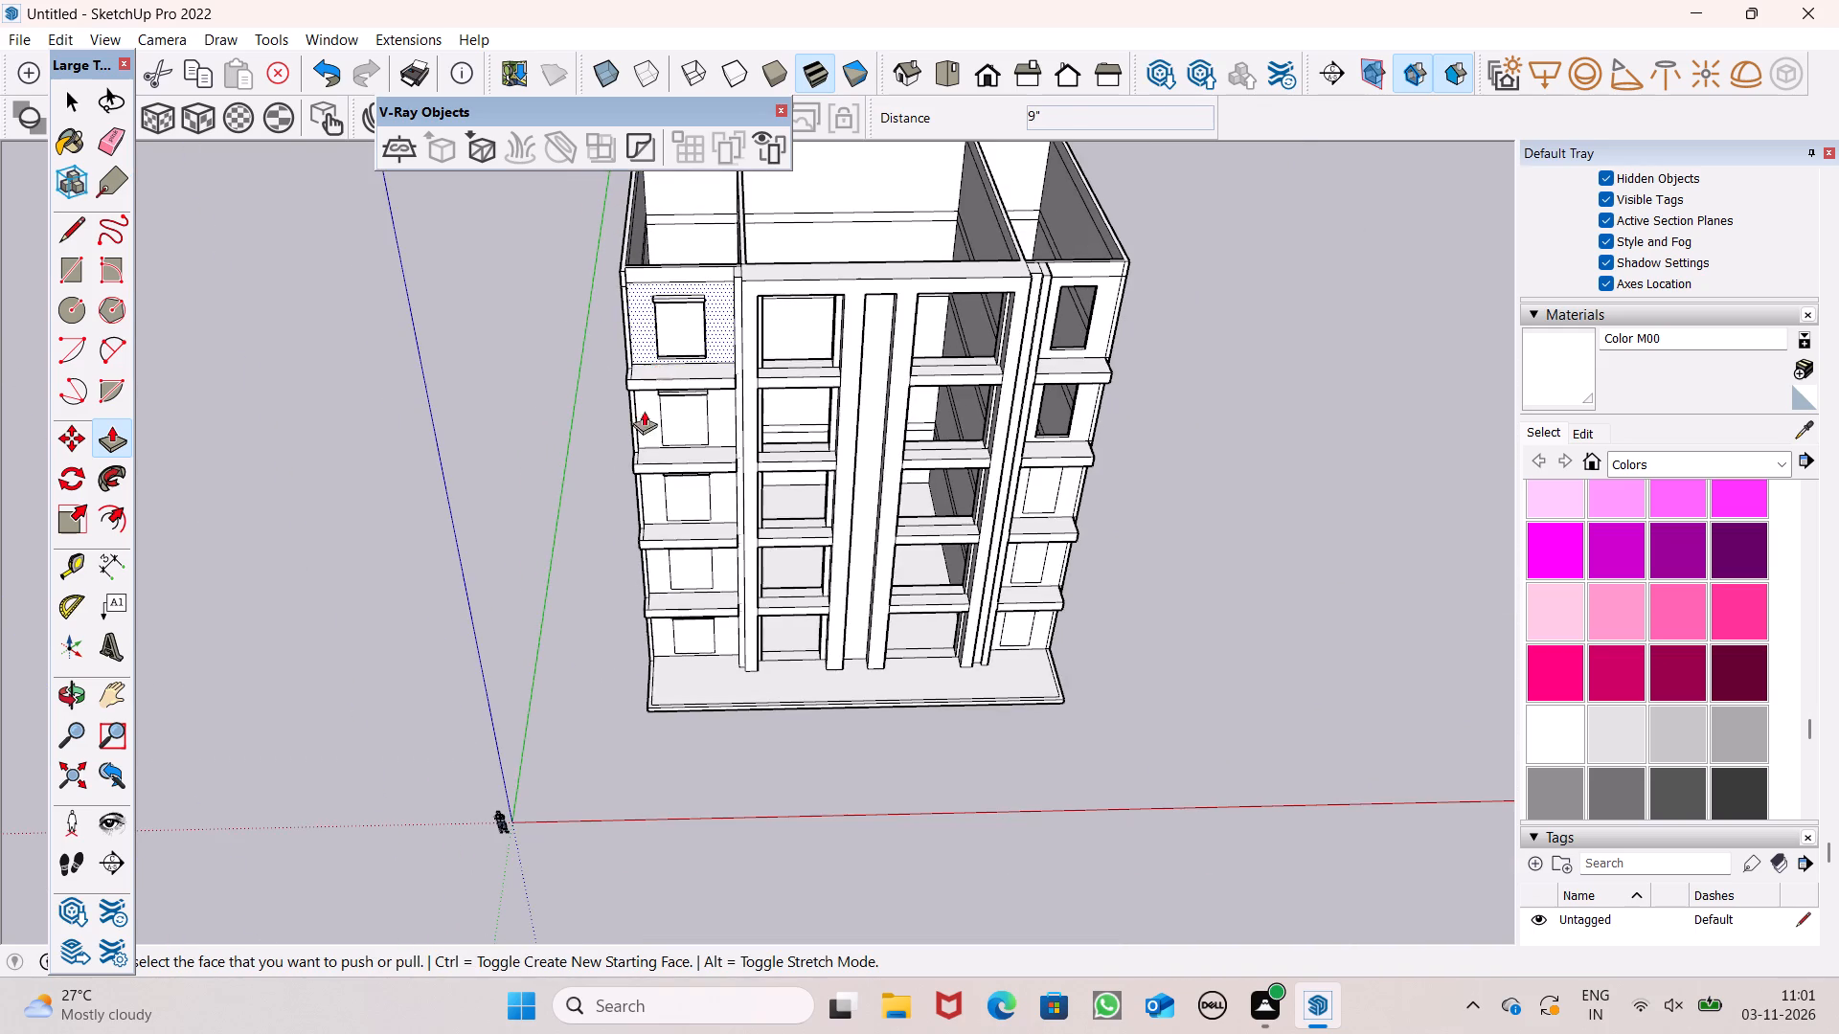
pyautogui.scroll(7, 647, 561)
pyautogui.moveTo(762, 532); pyautogui.dragTo(771, 428, button='middle')
pyautogui.scroll(1, 762, 532)
pyautogui.scroll(-8, 769, 603)
pyautogui.scroll(4, 699, 326)
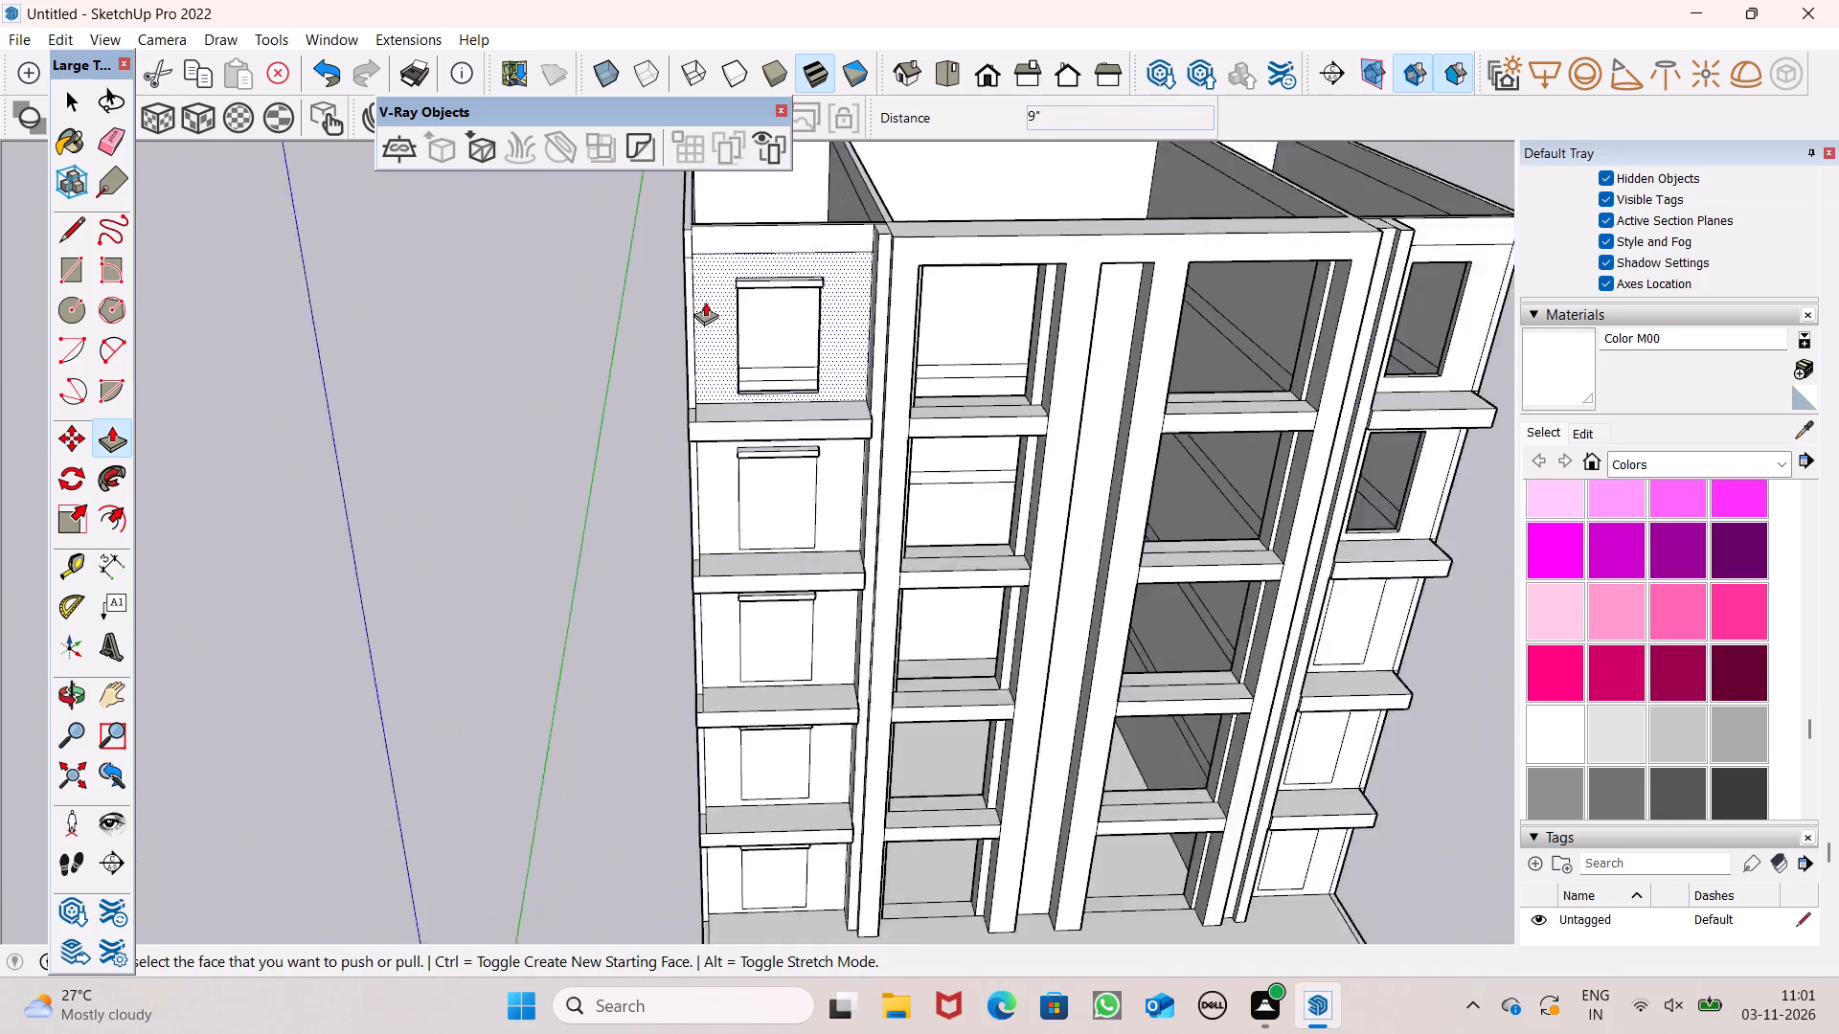
pyautogui.scroll(3, 705, 302)
pyautogui.scroll(7, 829, 622)
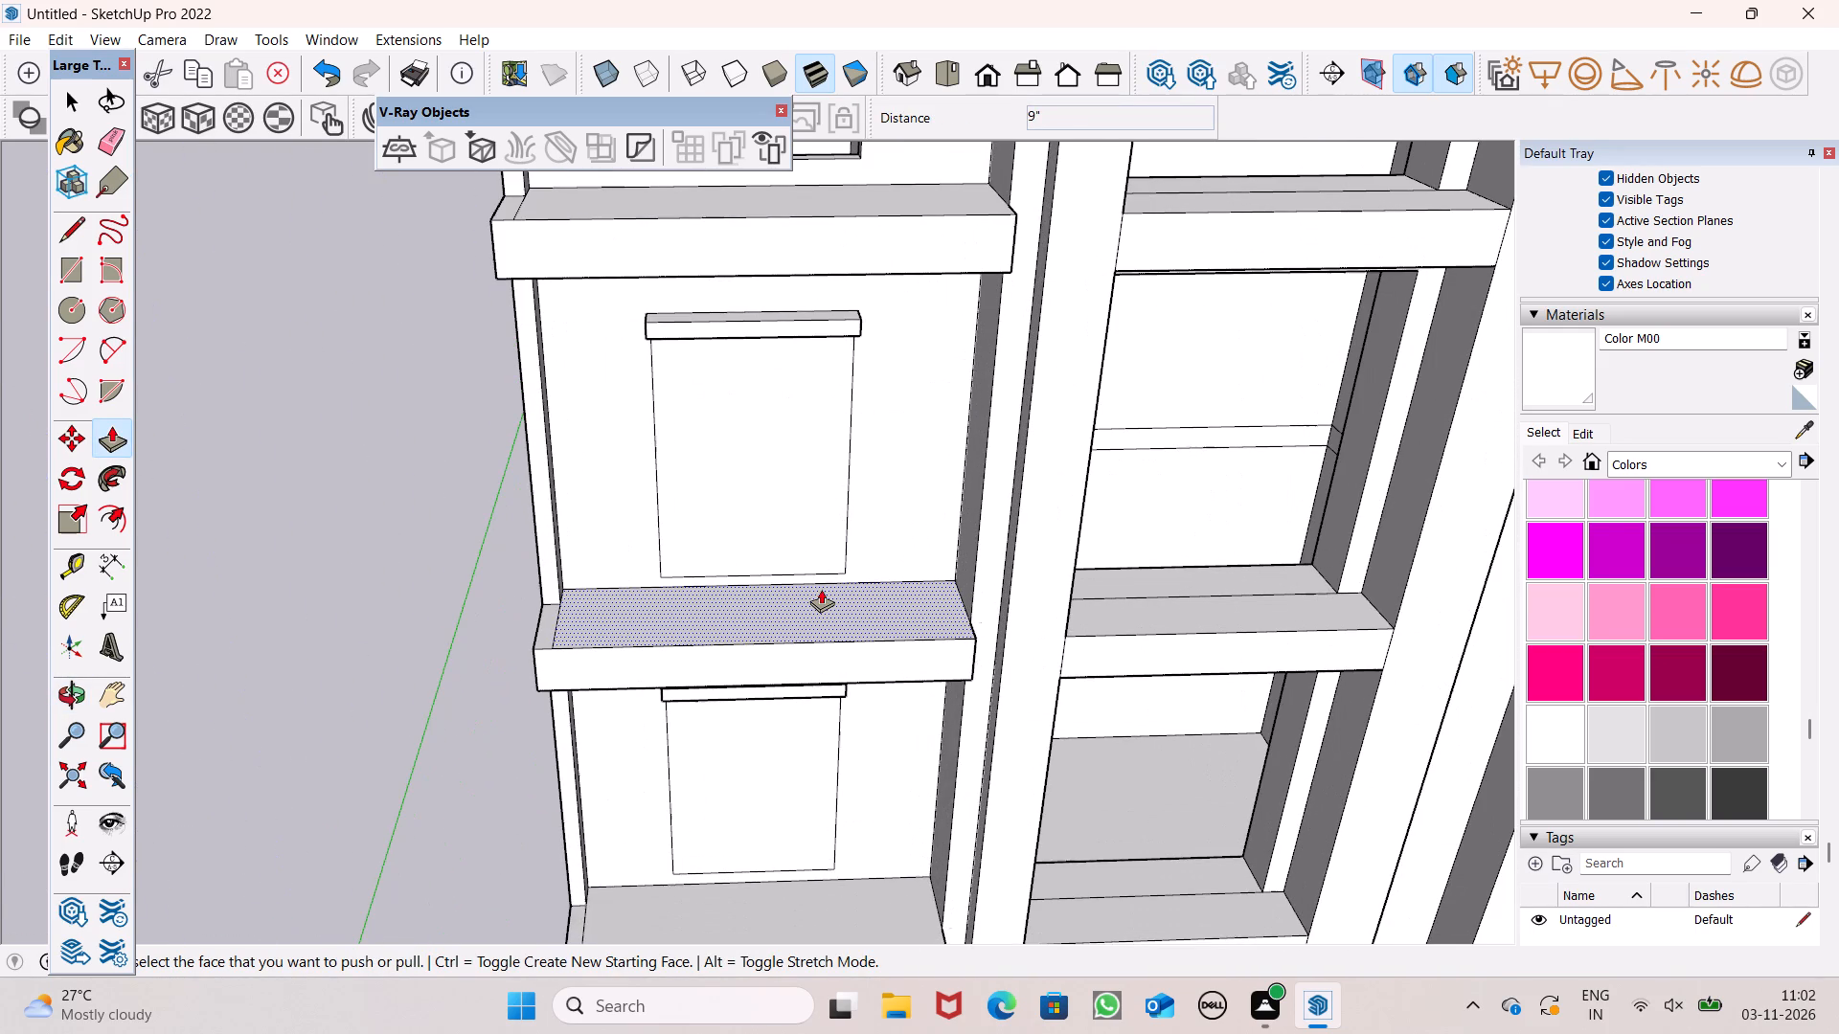
pyautogui.scroll(4, 710, 568)
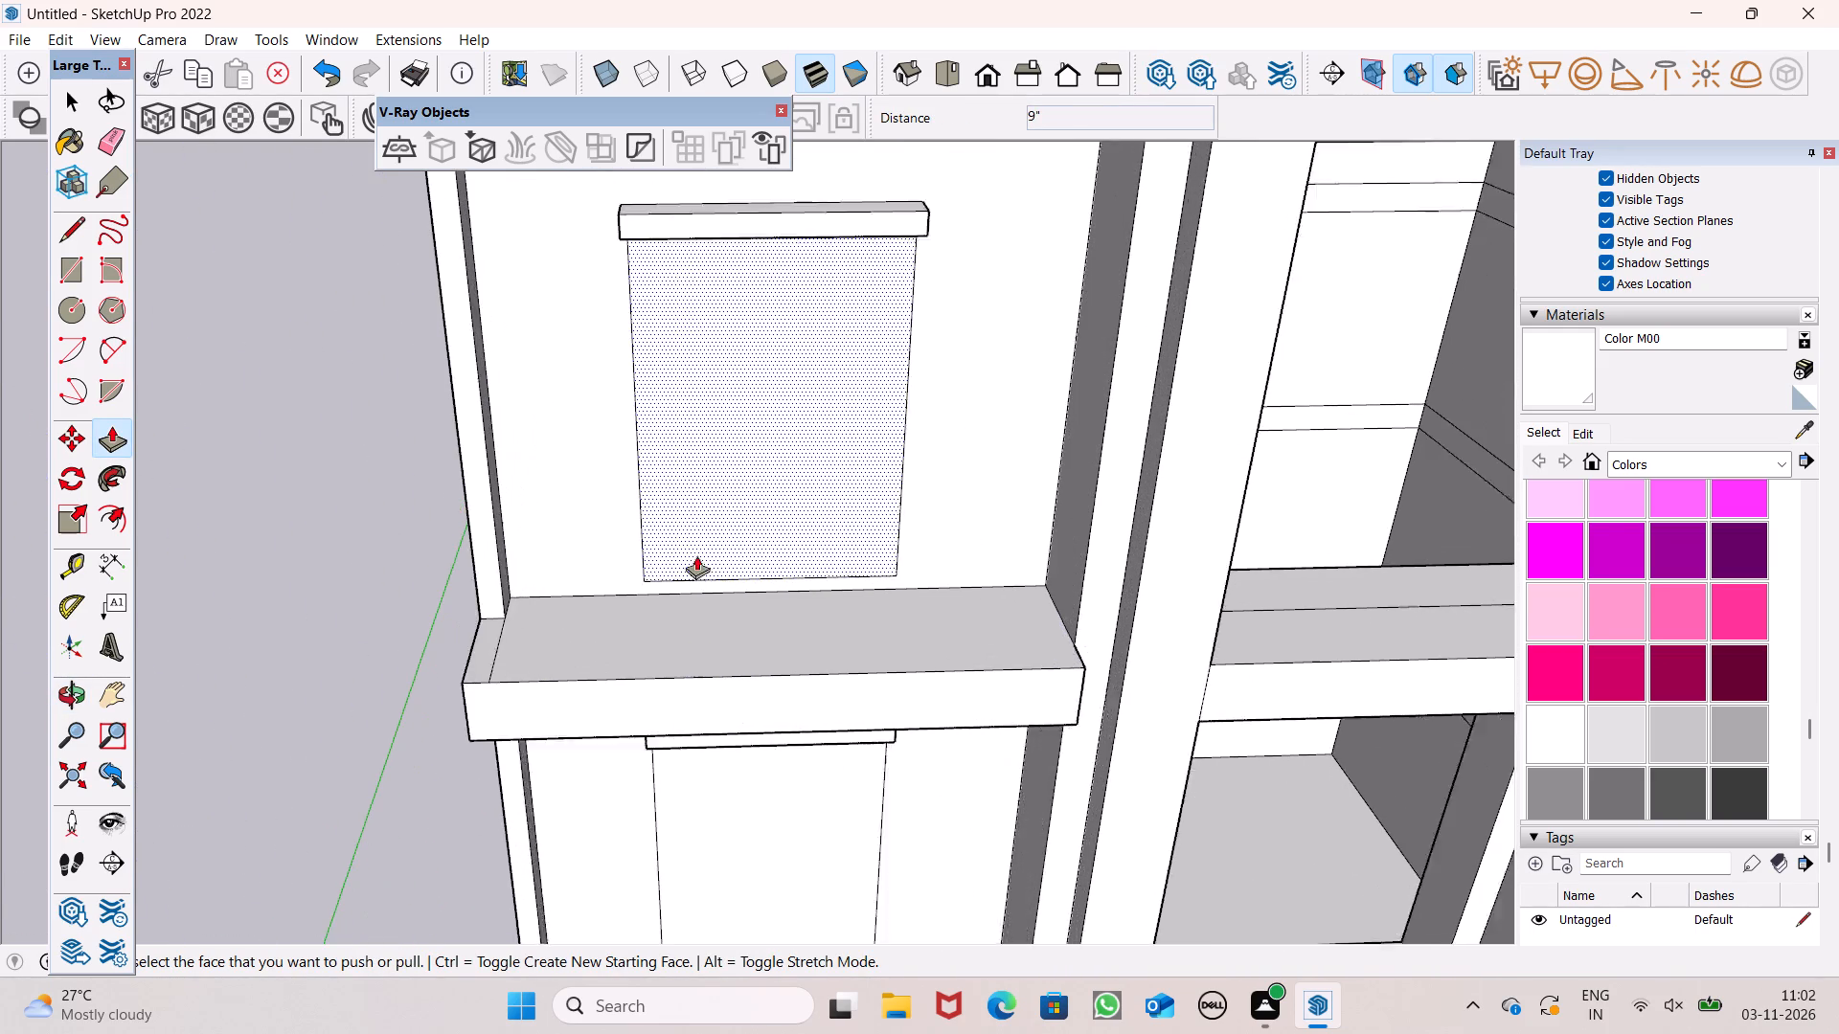
pyautogui.scroll(1, 696, 555)
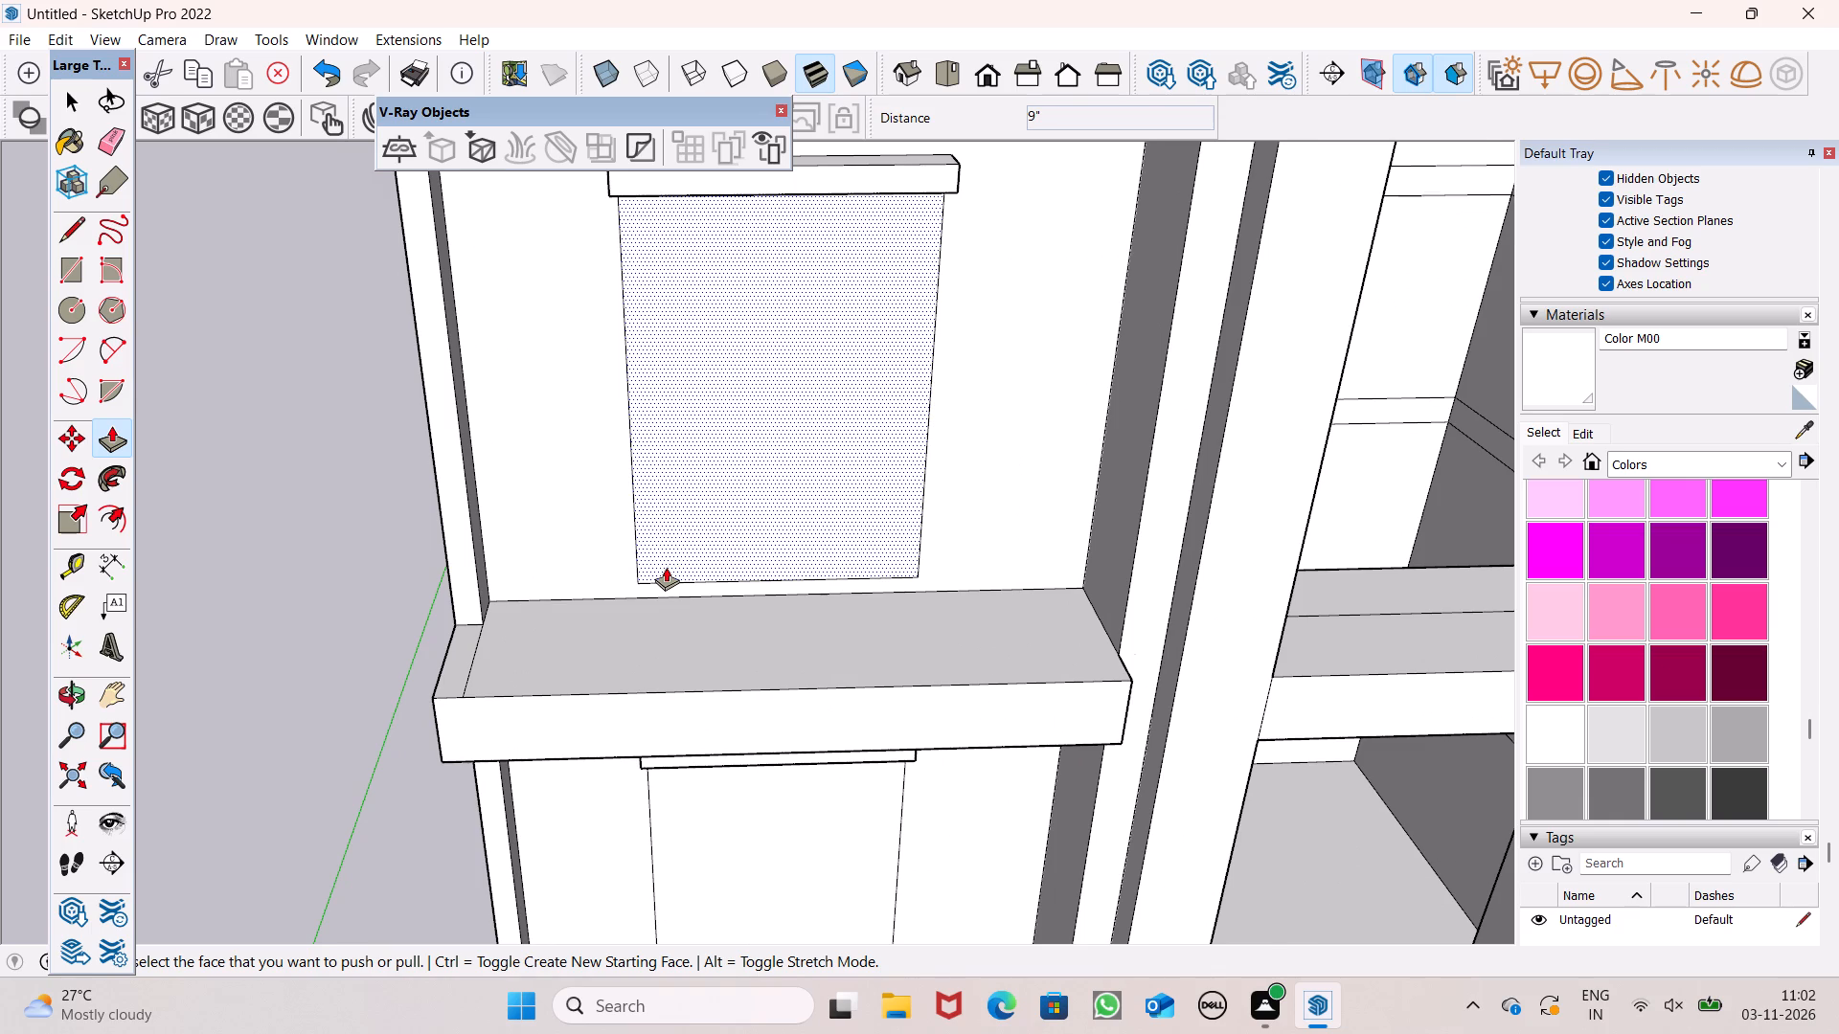
pyautogui.moveTo(666, 566); pyautogui.dragTo(685, 515)
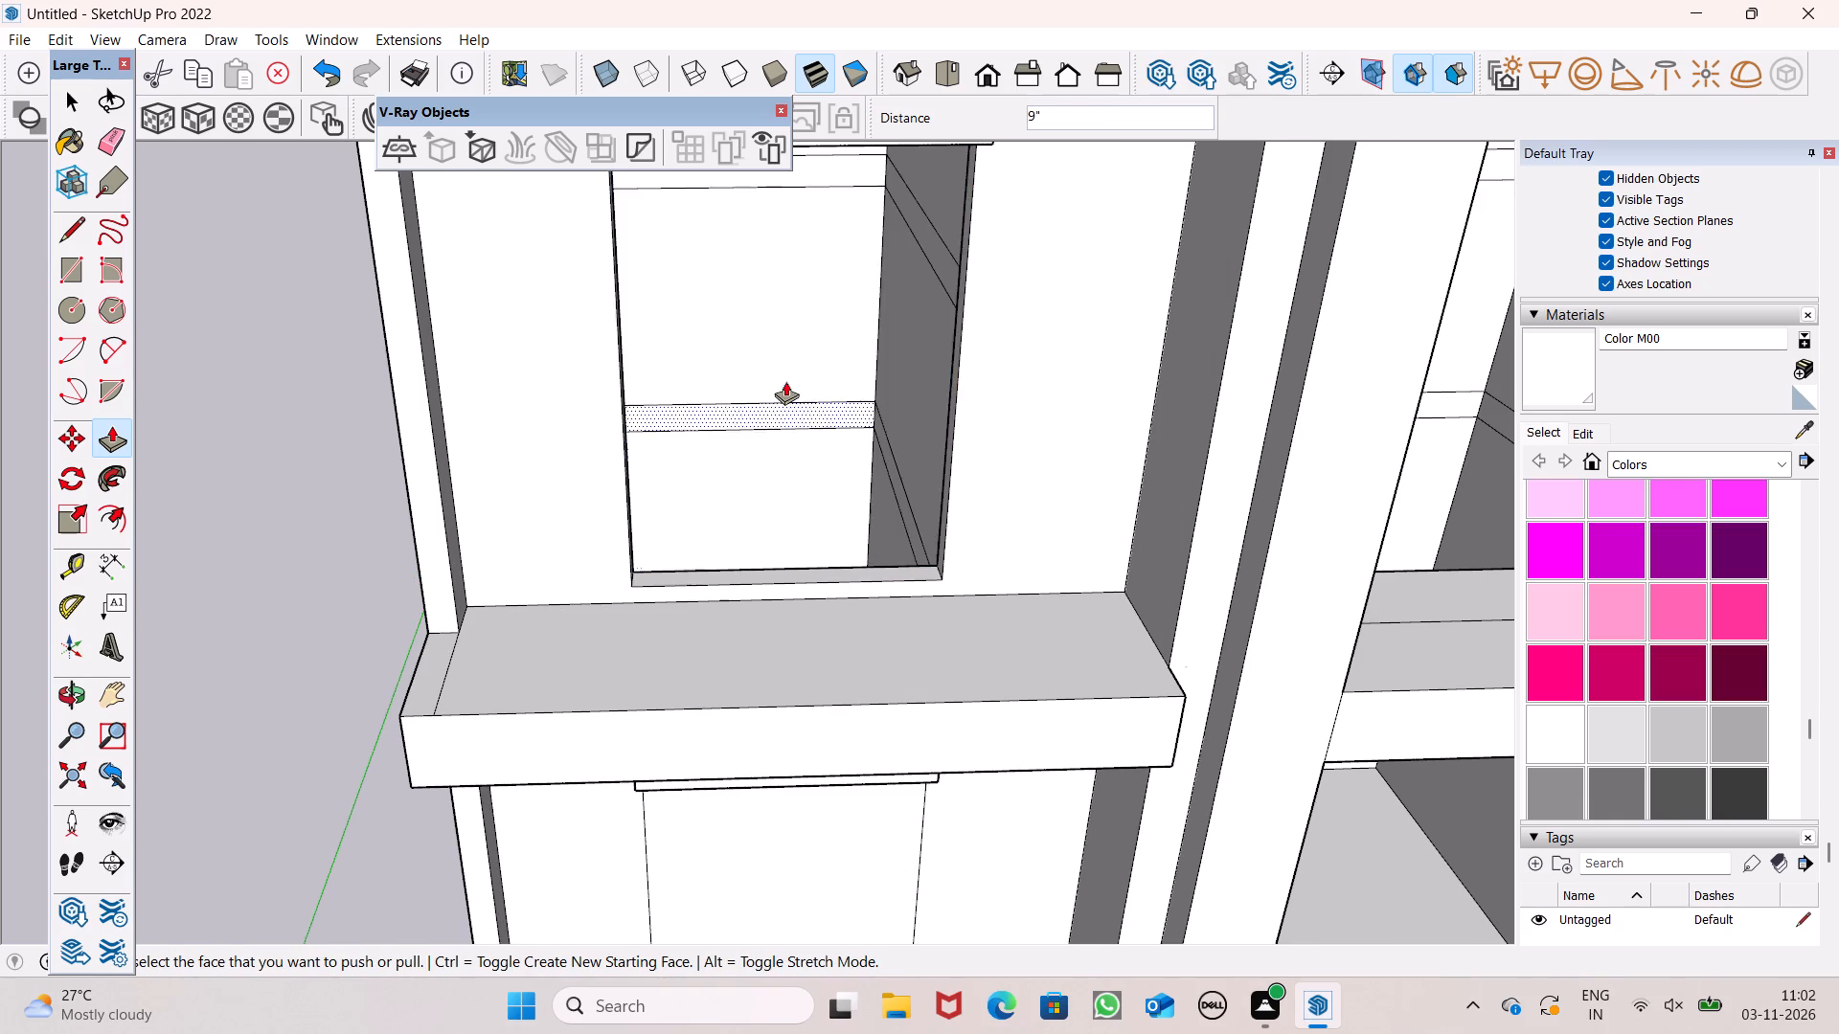
# Push the middle-floor window face in the left bay inward 9" to cut the opening.
pyautogui.scroll(-5, 795, 360)
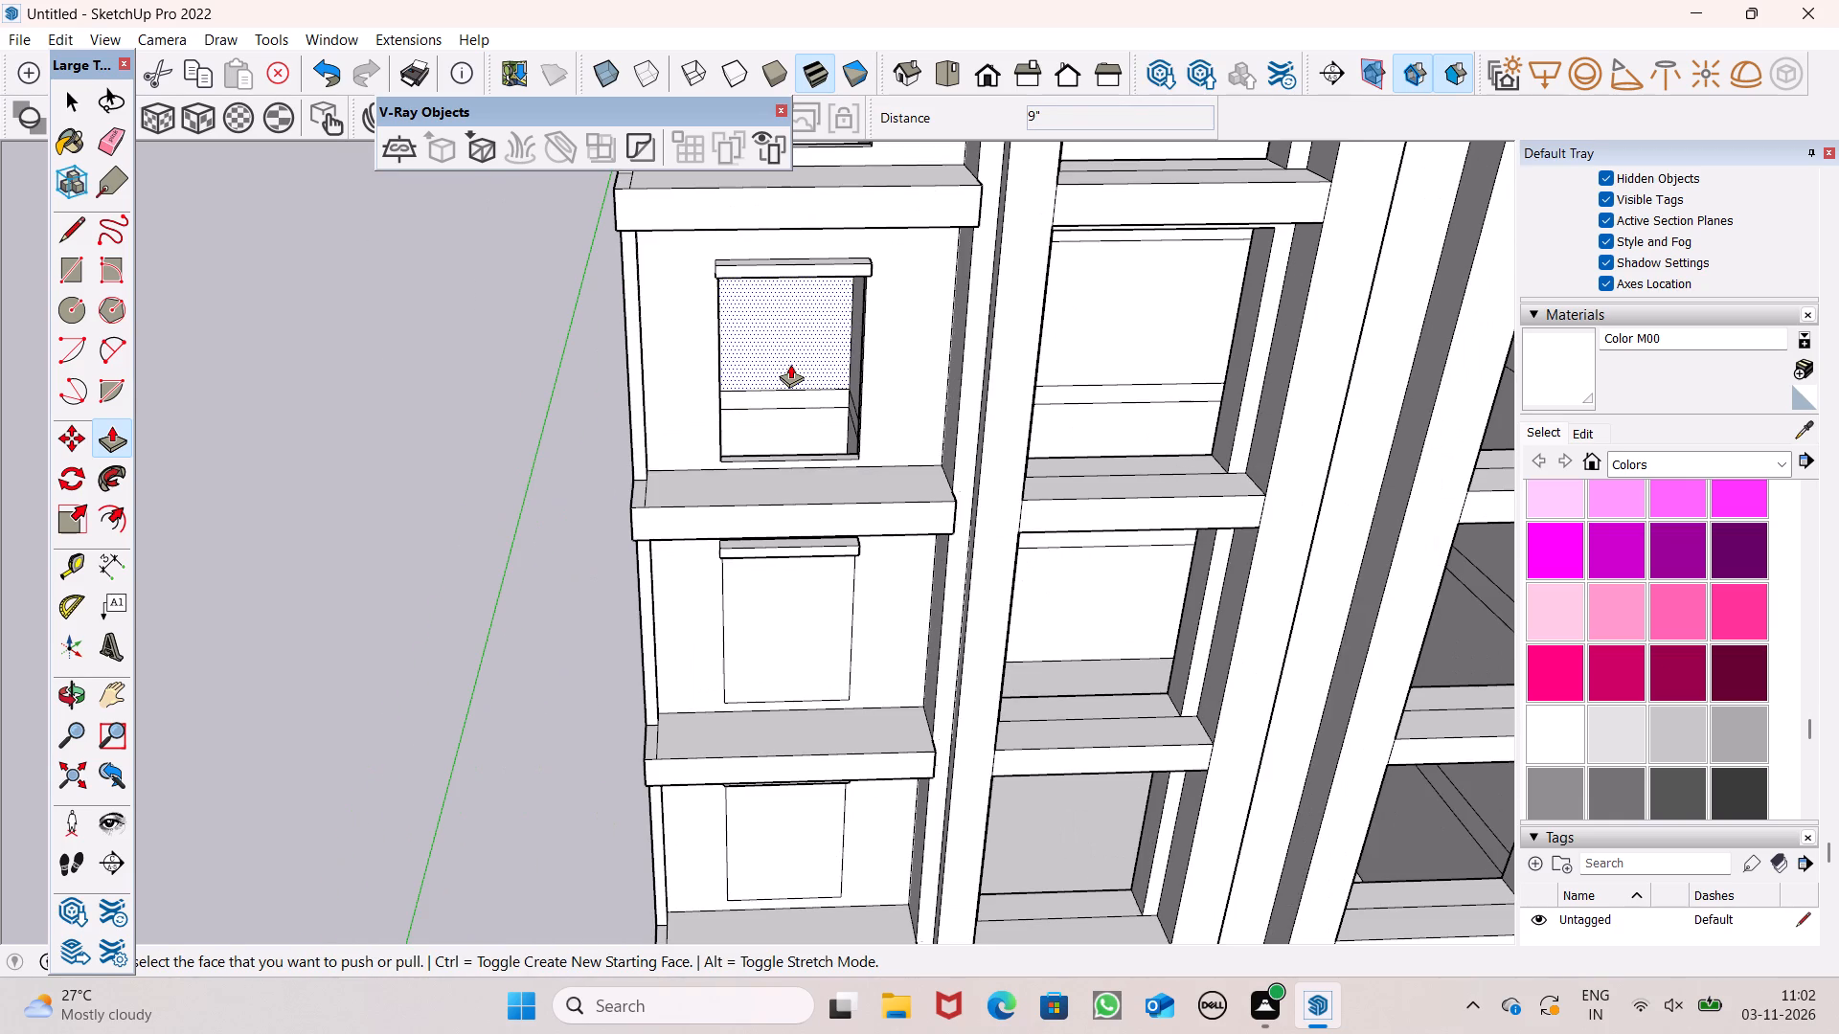
pyautogui.scroll(-3, 816, 361)
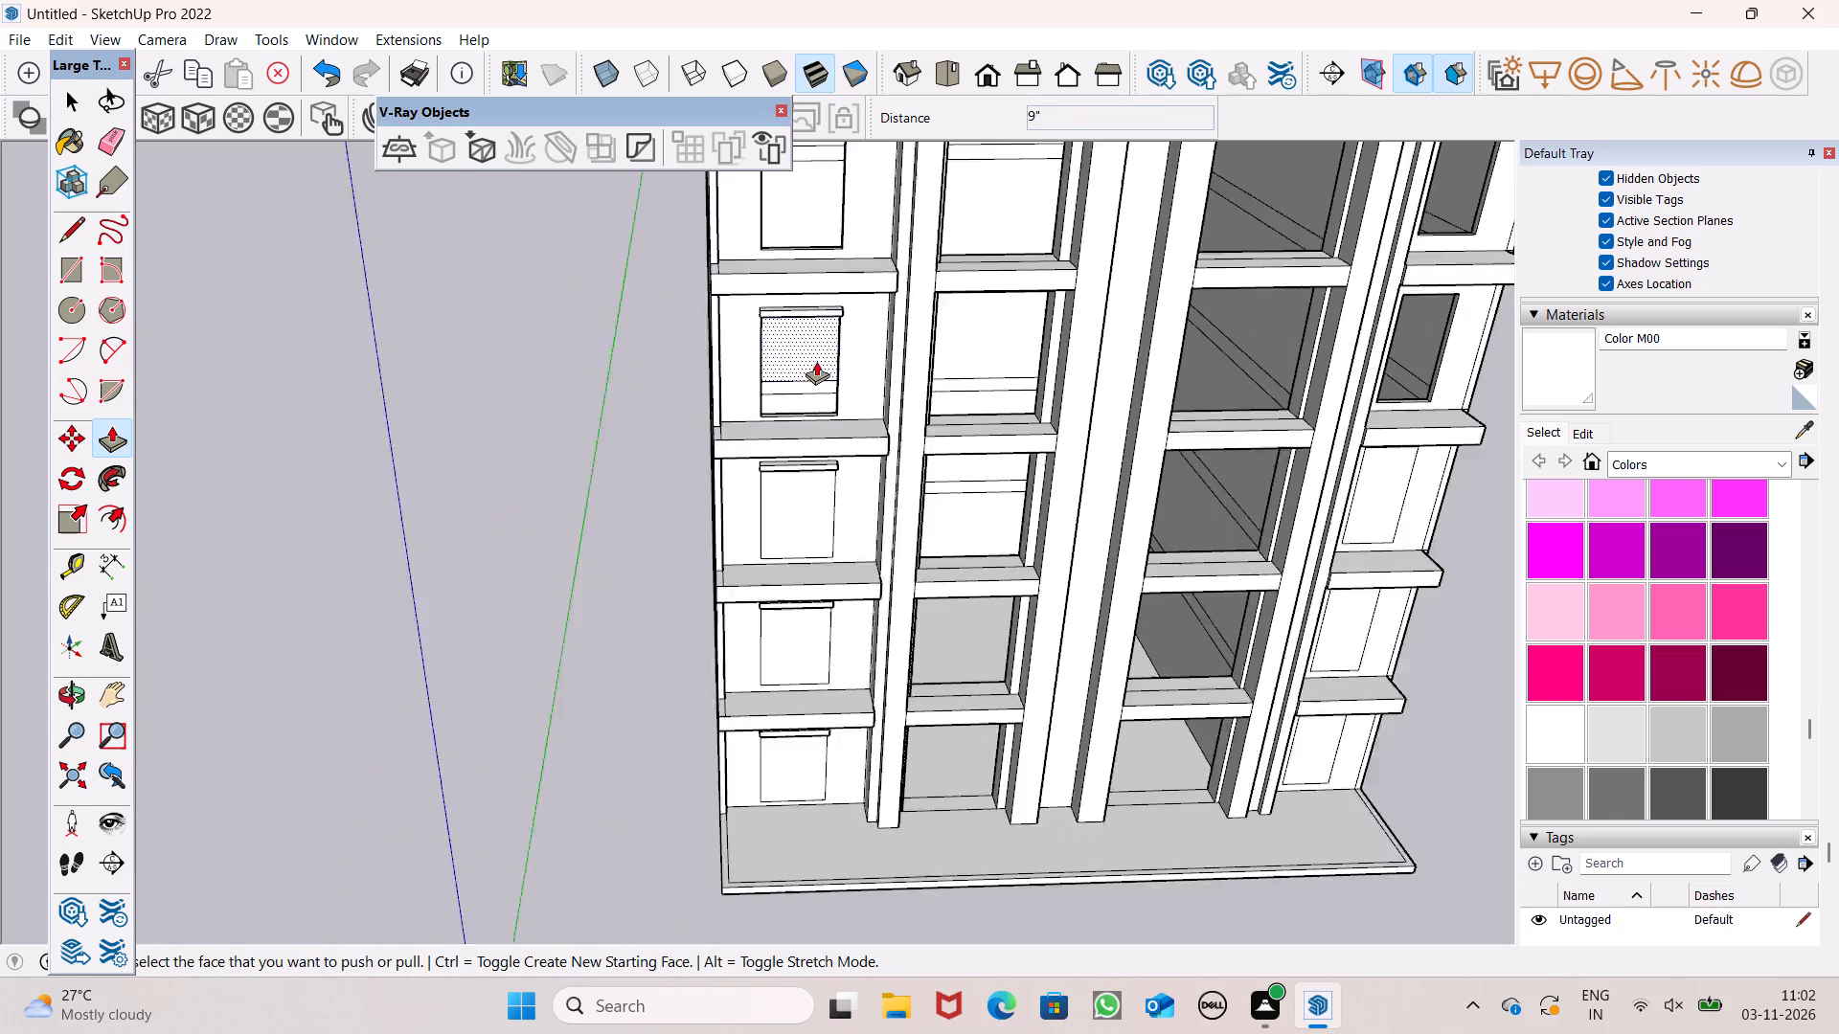
pyautogui.scroll(-2, 816, 361)
pyautogui.scroll(8, 792, 536)
pyautogui.scroll(6, 821, 445)
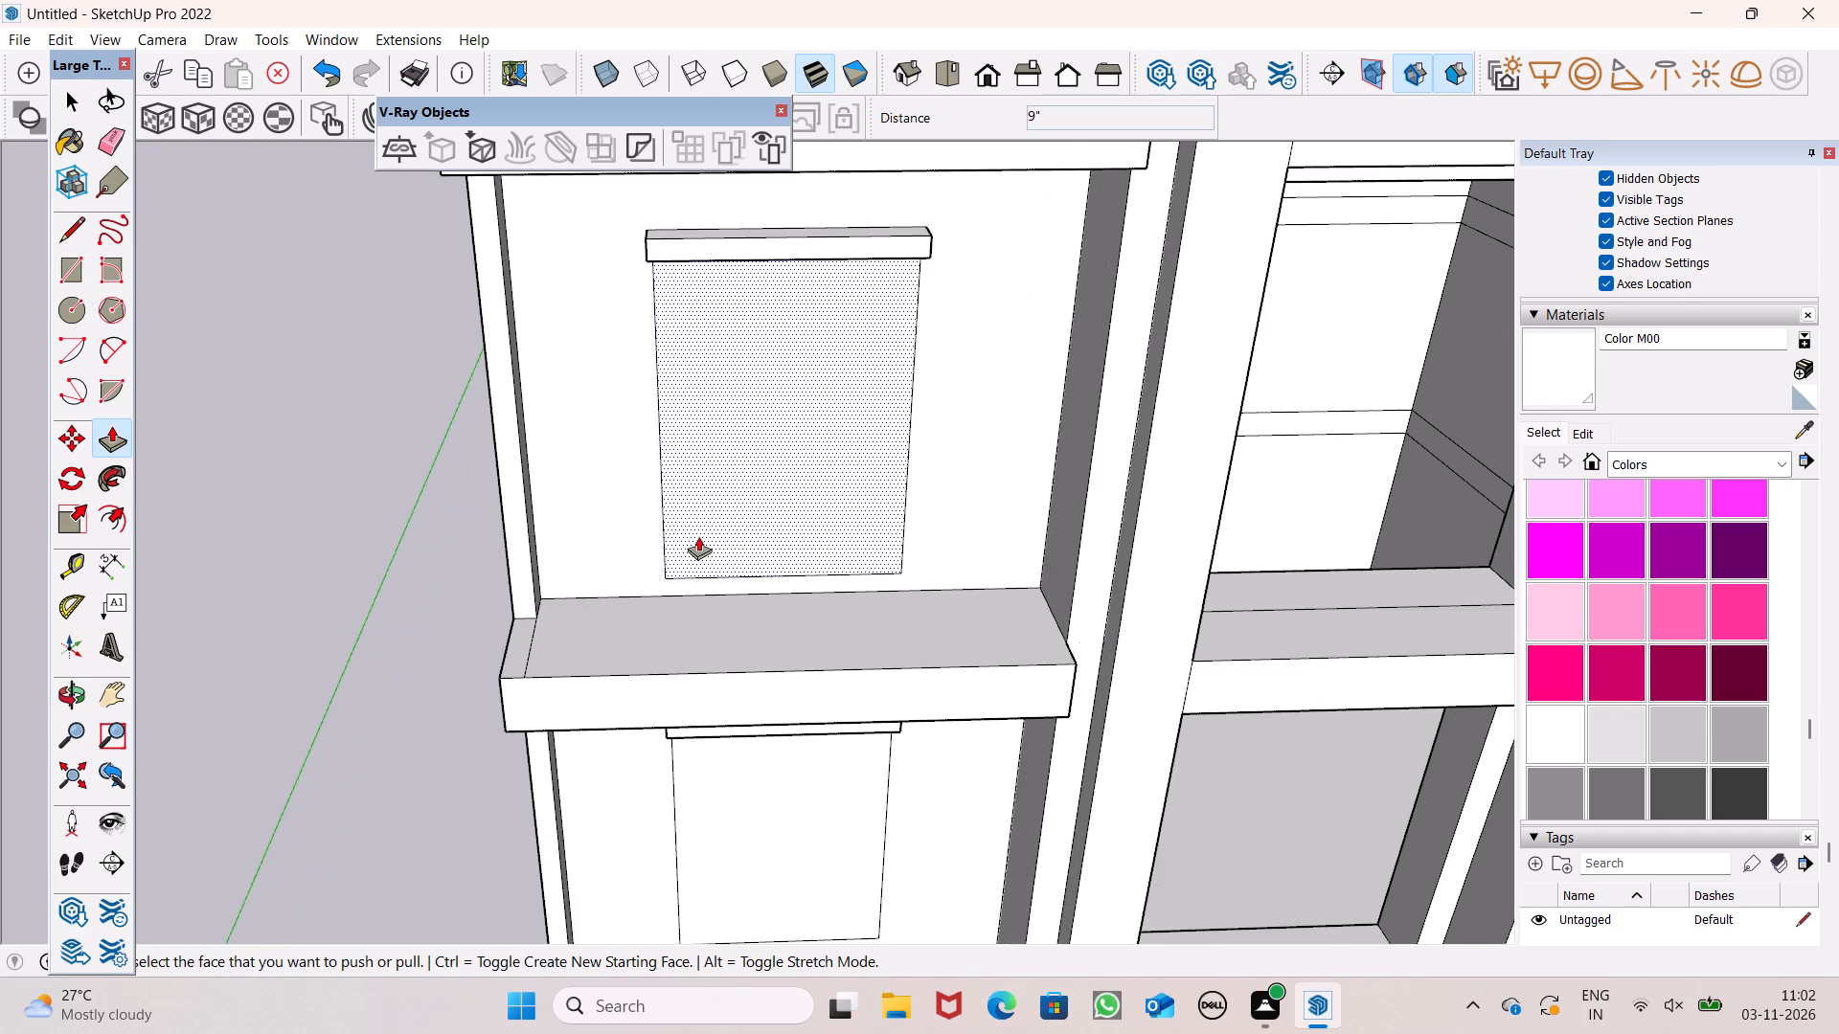
pyautogui.moveTo(692, 555); pyautogui.dragTo(734, 495)
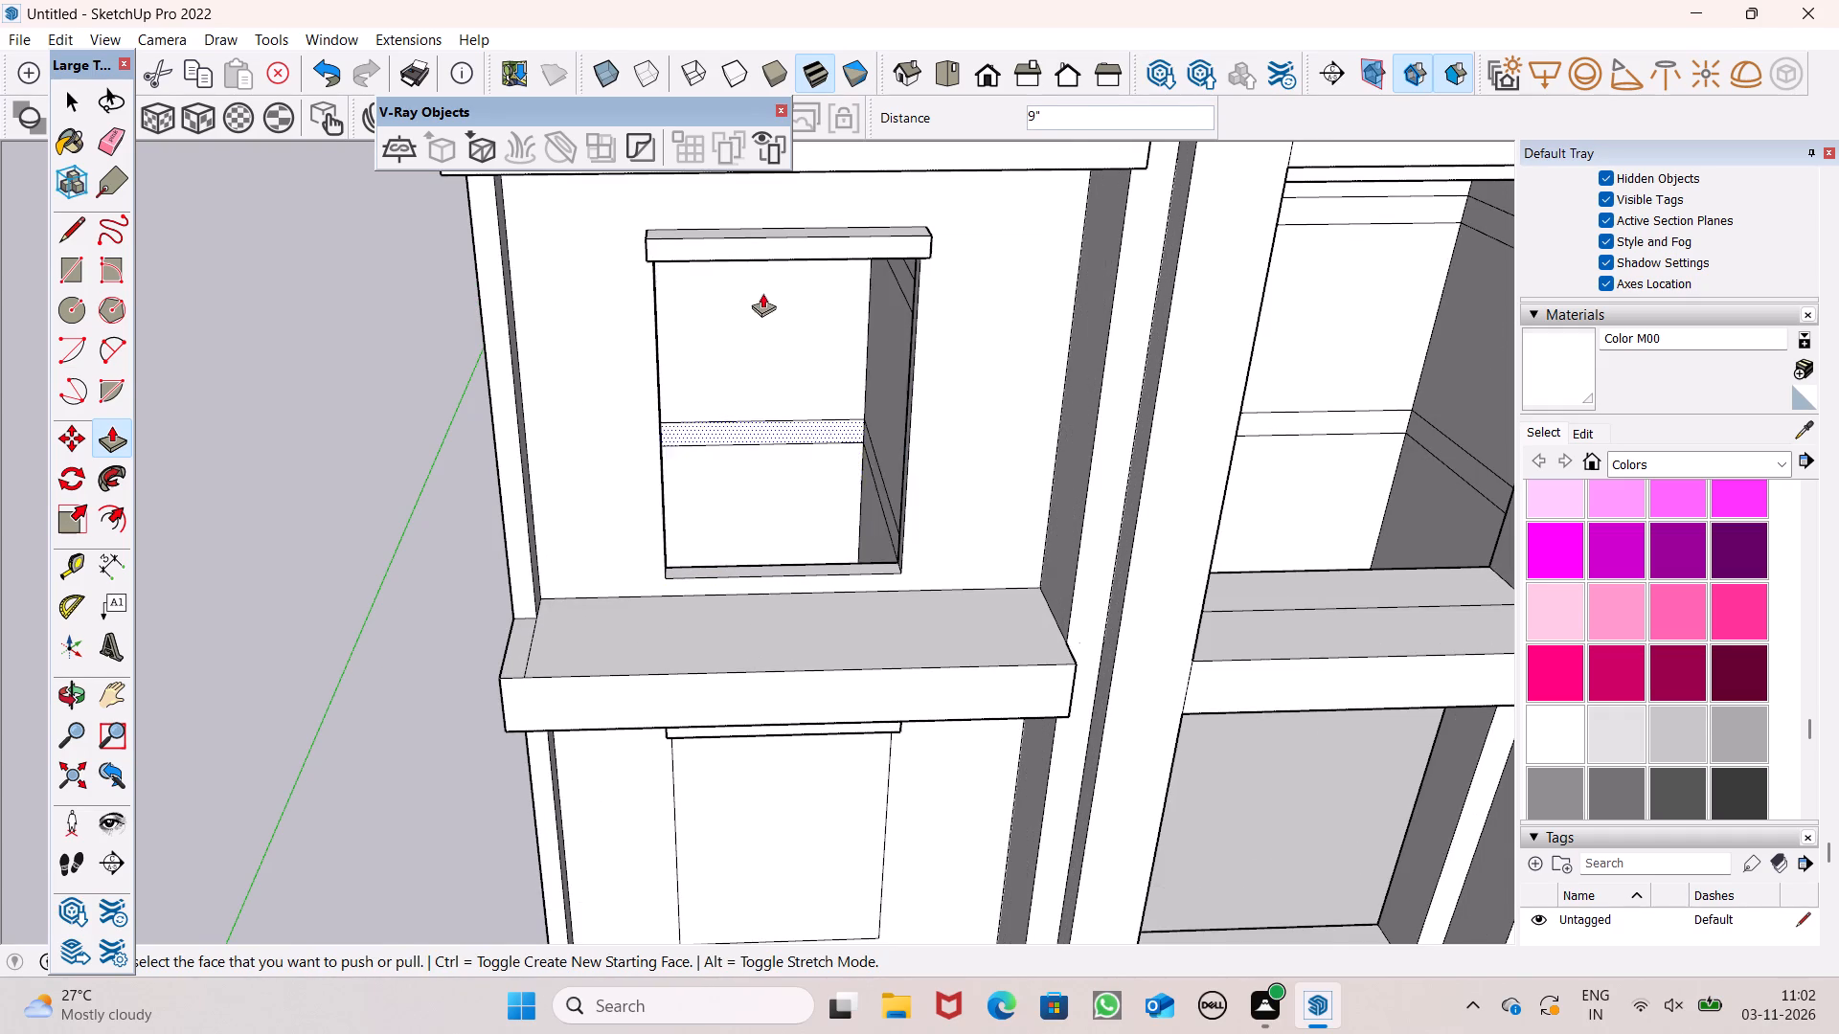
# Push the two lowest window faces in the left bay inward 9" to cut their openings through the wall.
pyautogui.scroll(-5, 762, 290)
pyautogui.scroll(6, 783, 583)
pyautogui.moveTo(720, 590); pyautogui.dragTo(728, 558)
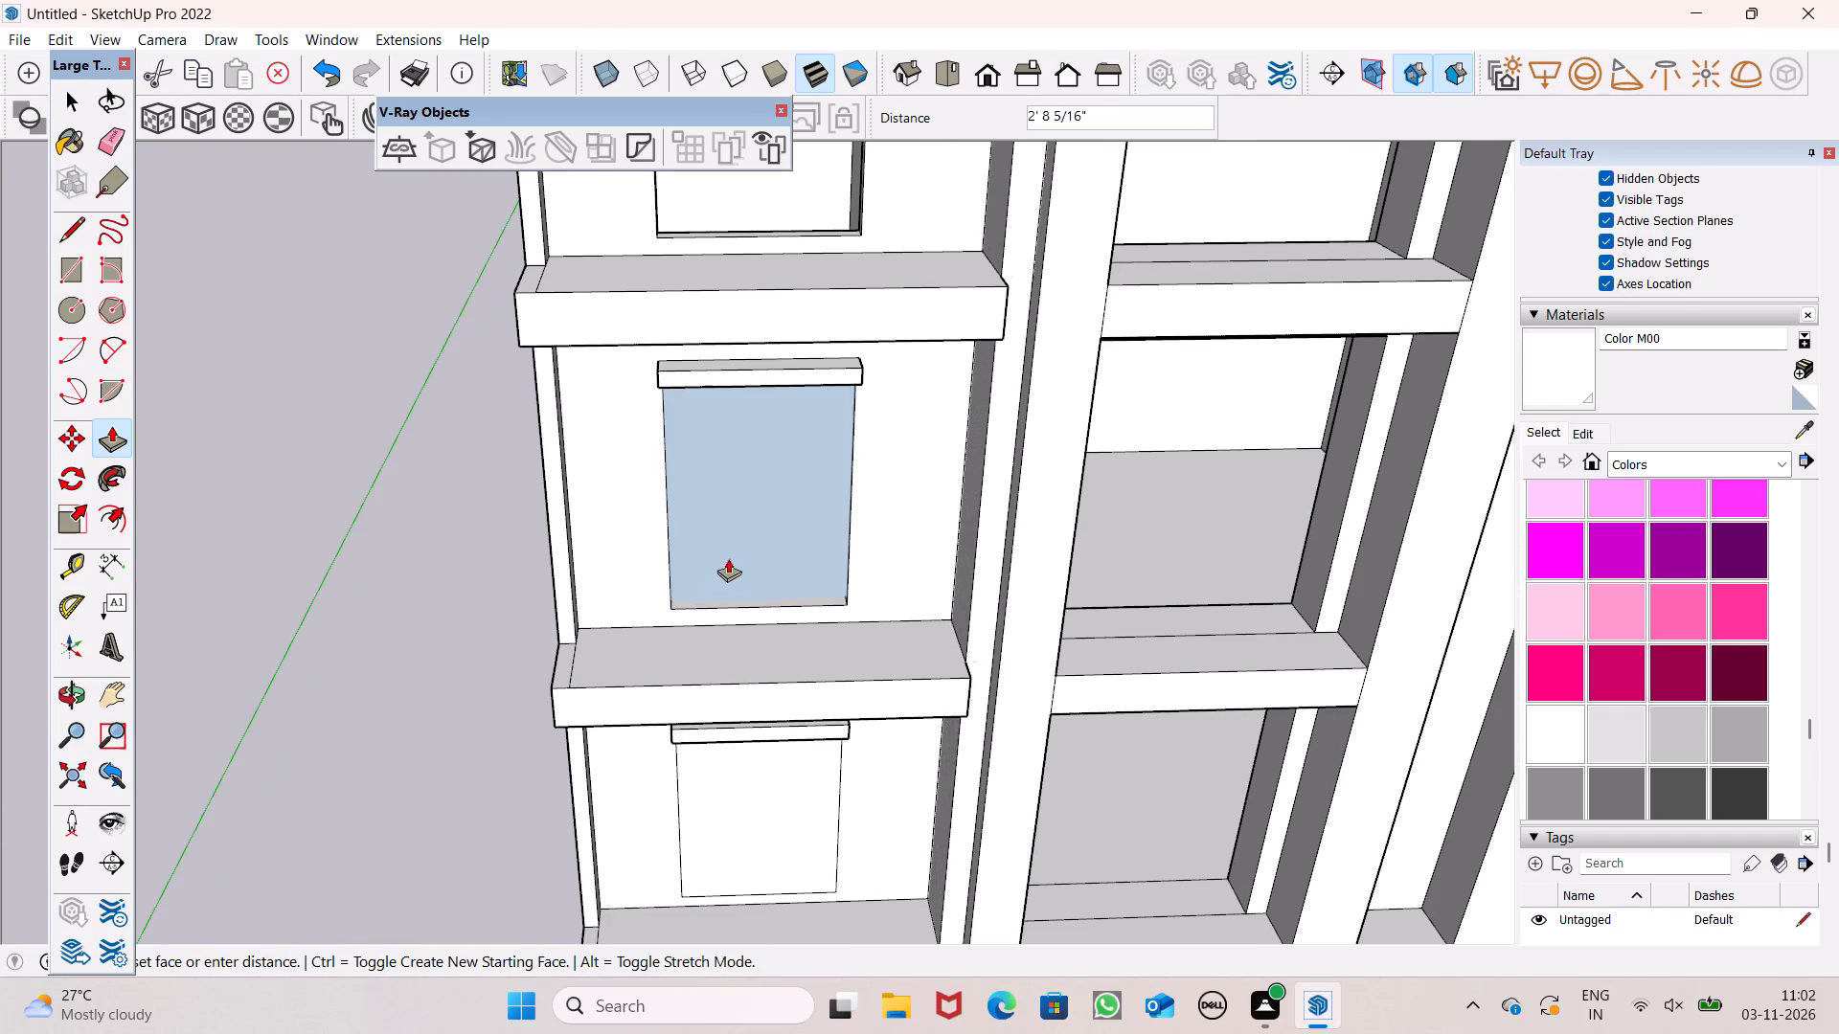
pyautogui.moveTo(728, 558); pyautogui.dragTo(753, 537)
pyautogui.scroll(-6, 736, 461)
pyautogui.scroll(7, 753, 613)
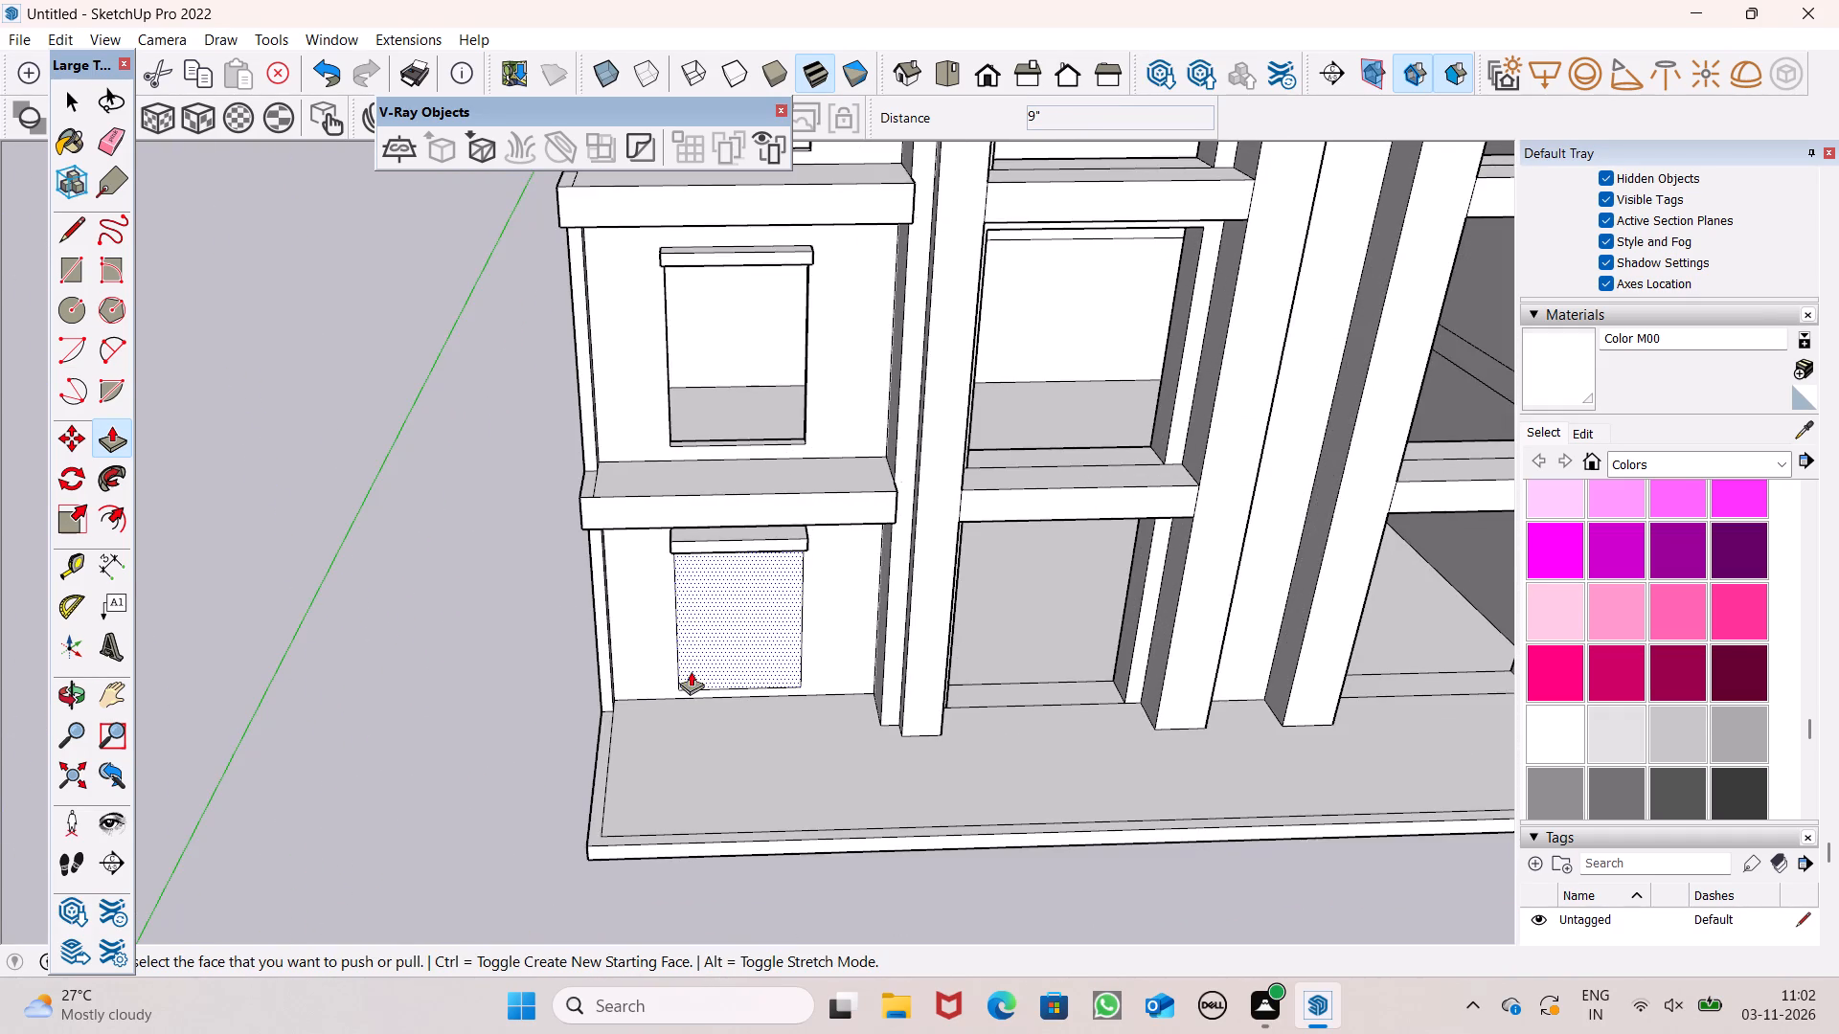
pyautogui.moveTo(691, 671); pyautogui.dragTo(721, 632)
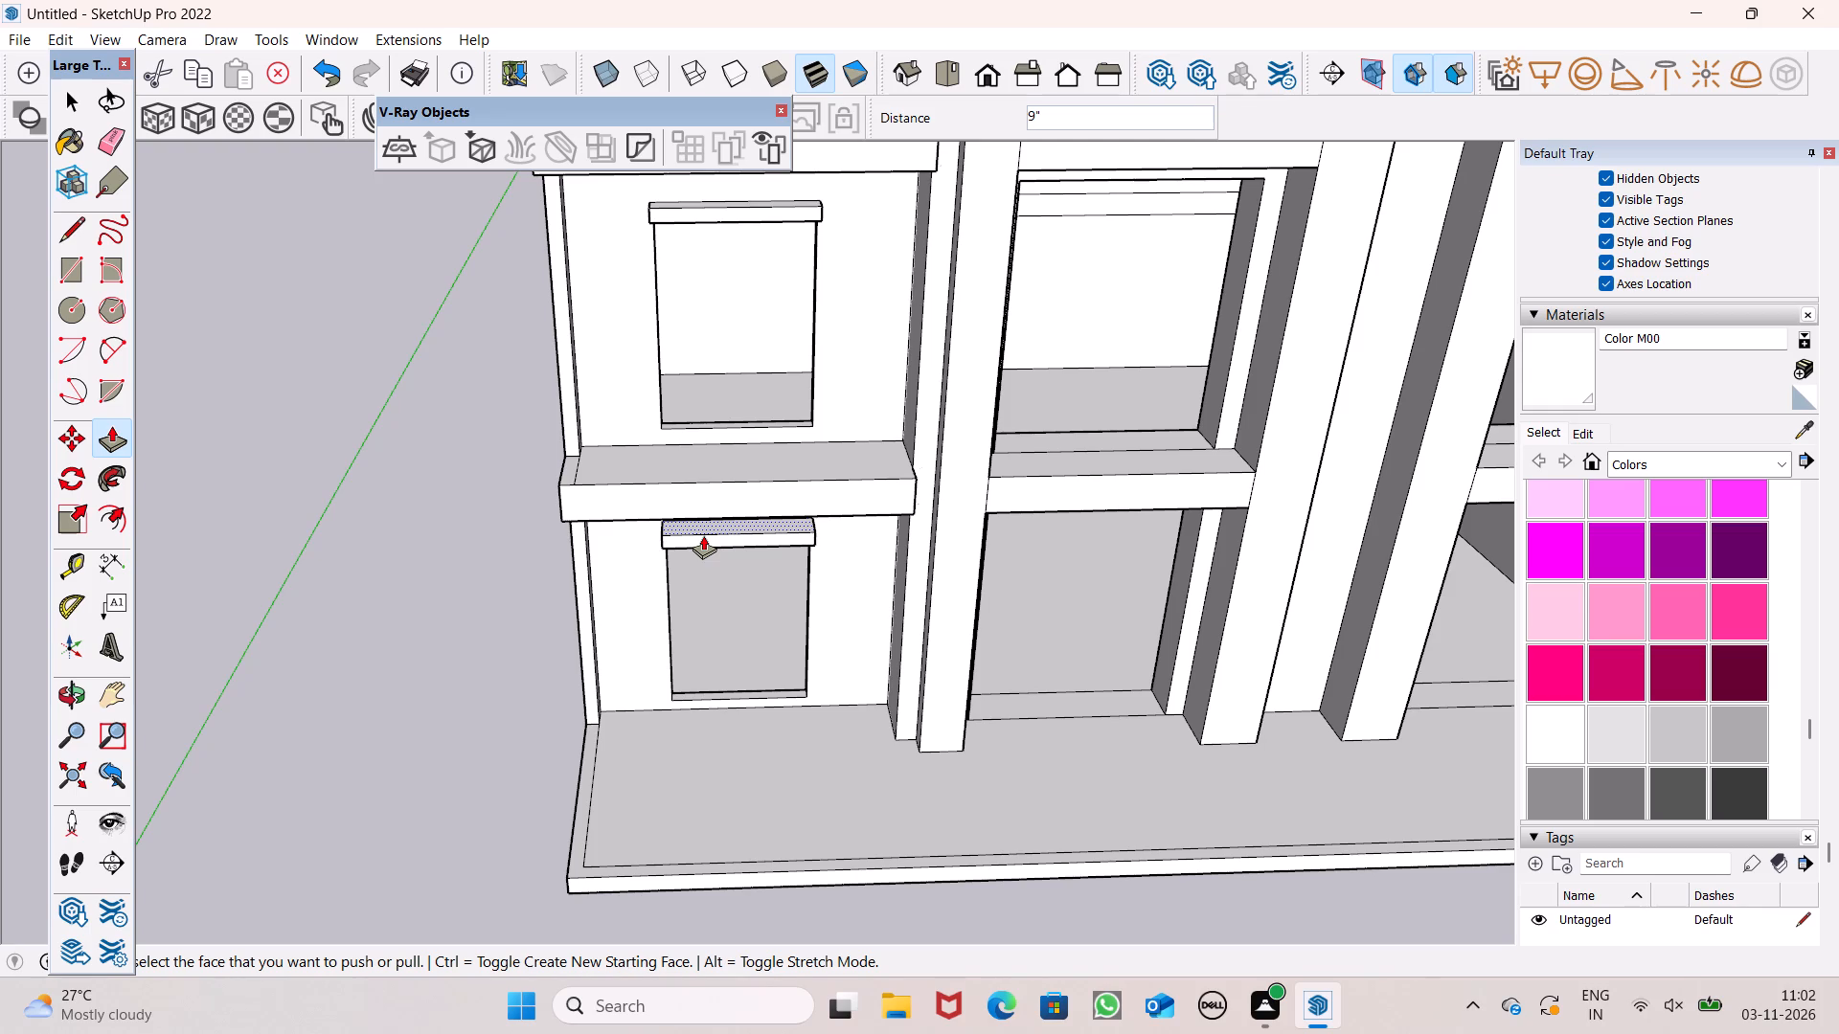
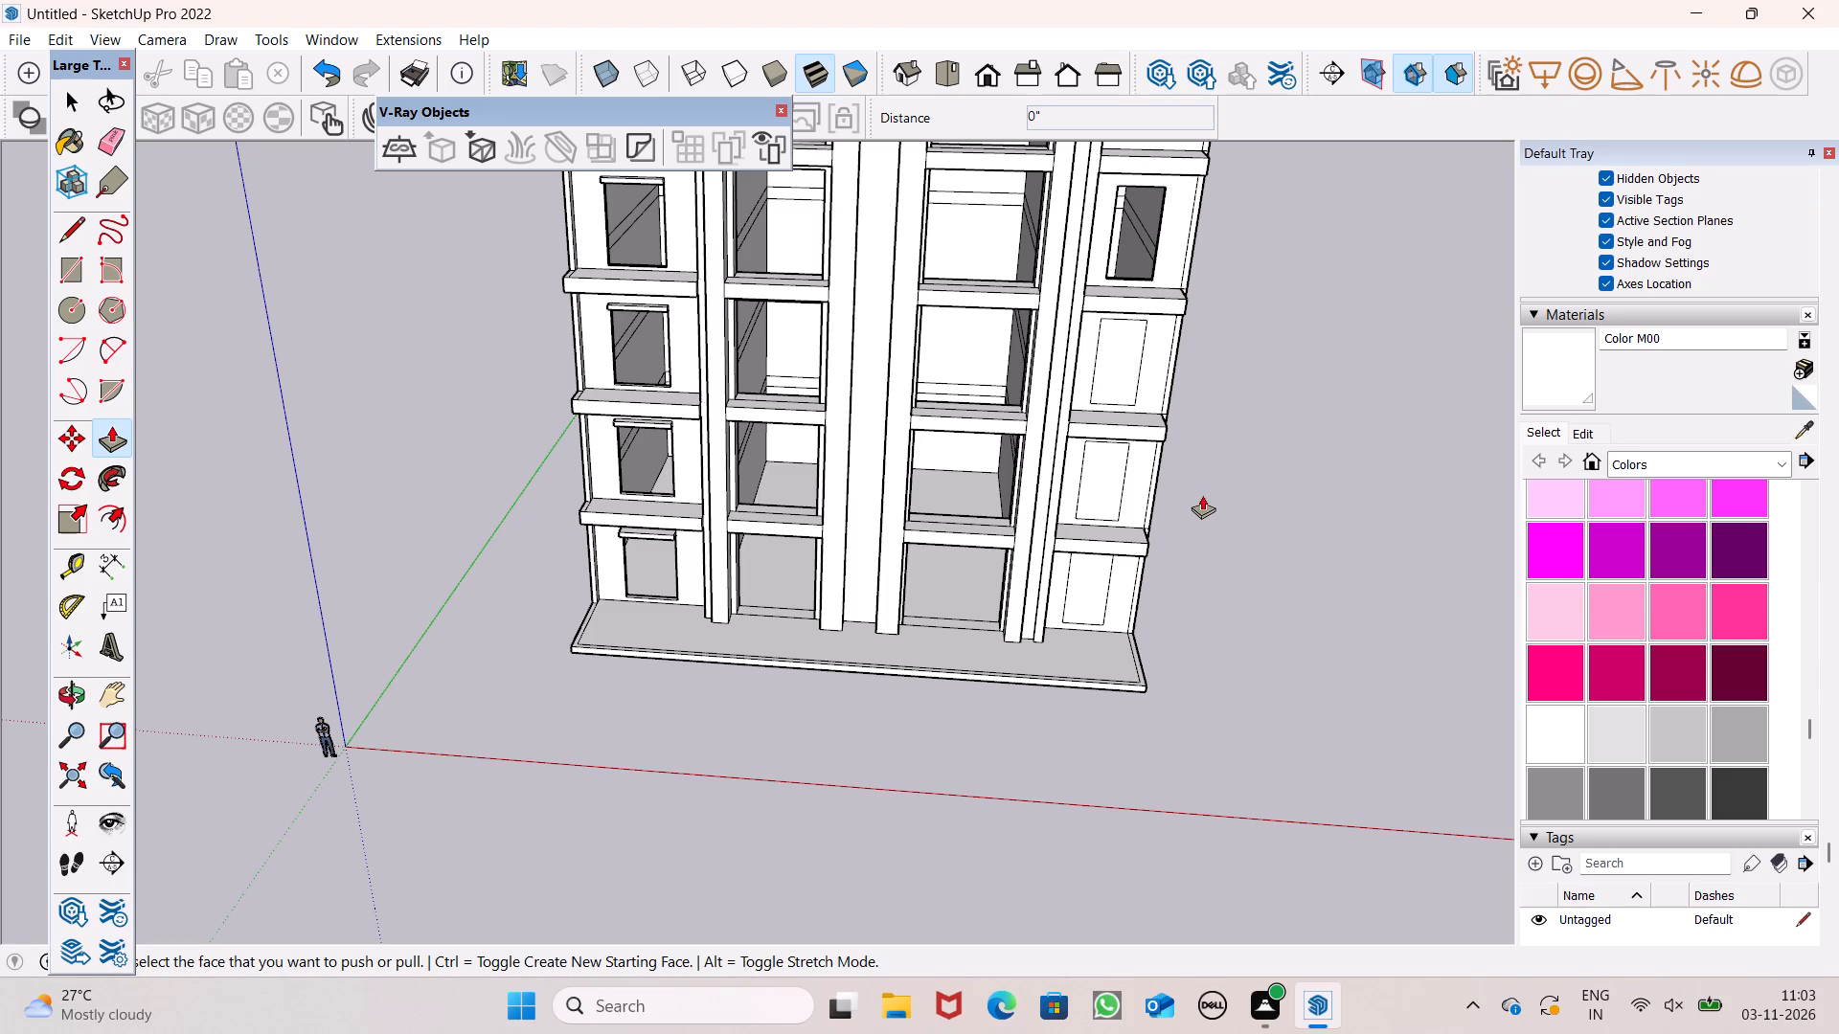
# Push the middle-floor window face in the building's right bay inward 9" to cut the opening through the wall.
pyautogui.scroll(-5, 980, 541)
pyautogui.moveTo(1097, 537); pyautogui.dragTo(976, 508, button='middle')
pyautogui.scroll(5, 1155, 441)
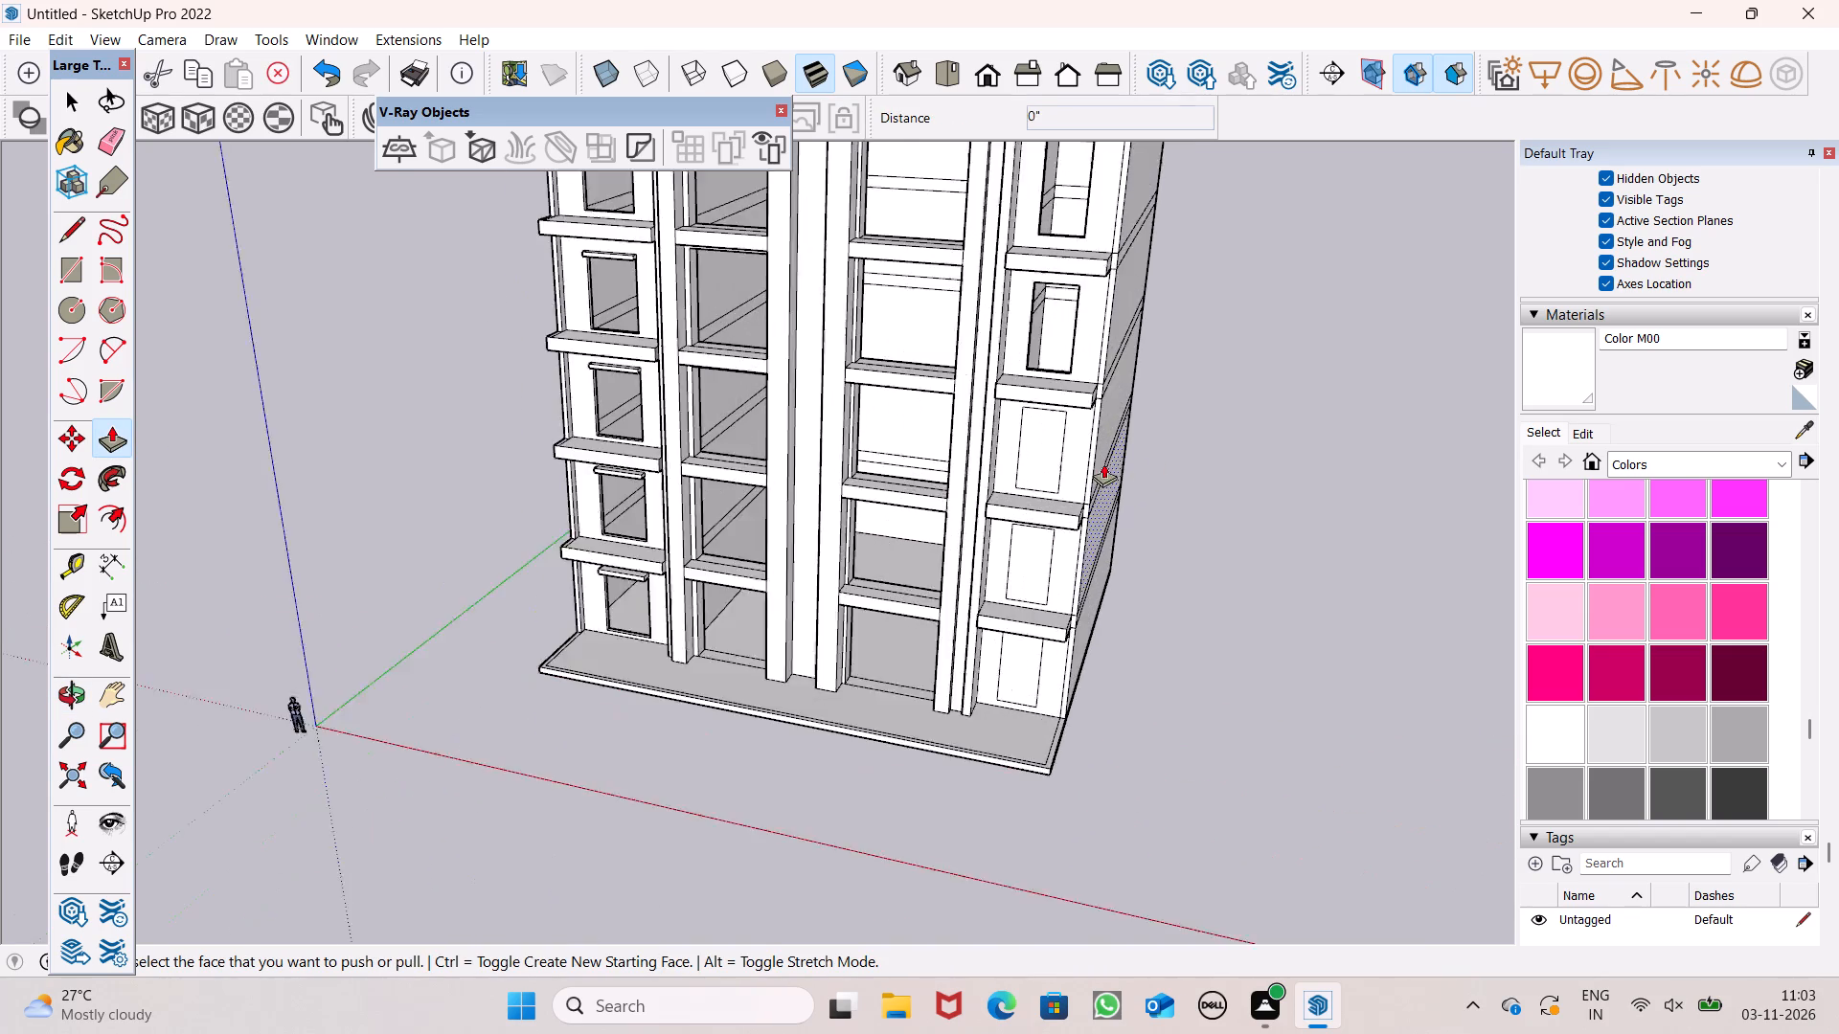
pyautogui.scroll(2, 1103, 463)
pyautogui.scroll(14, 1015, 482)
pyautogui.moveTo(1013, 522); pyautogui.dragTo(1049, 494)
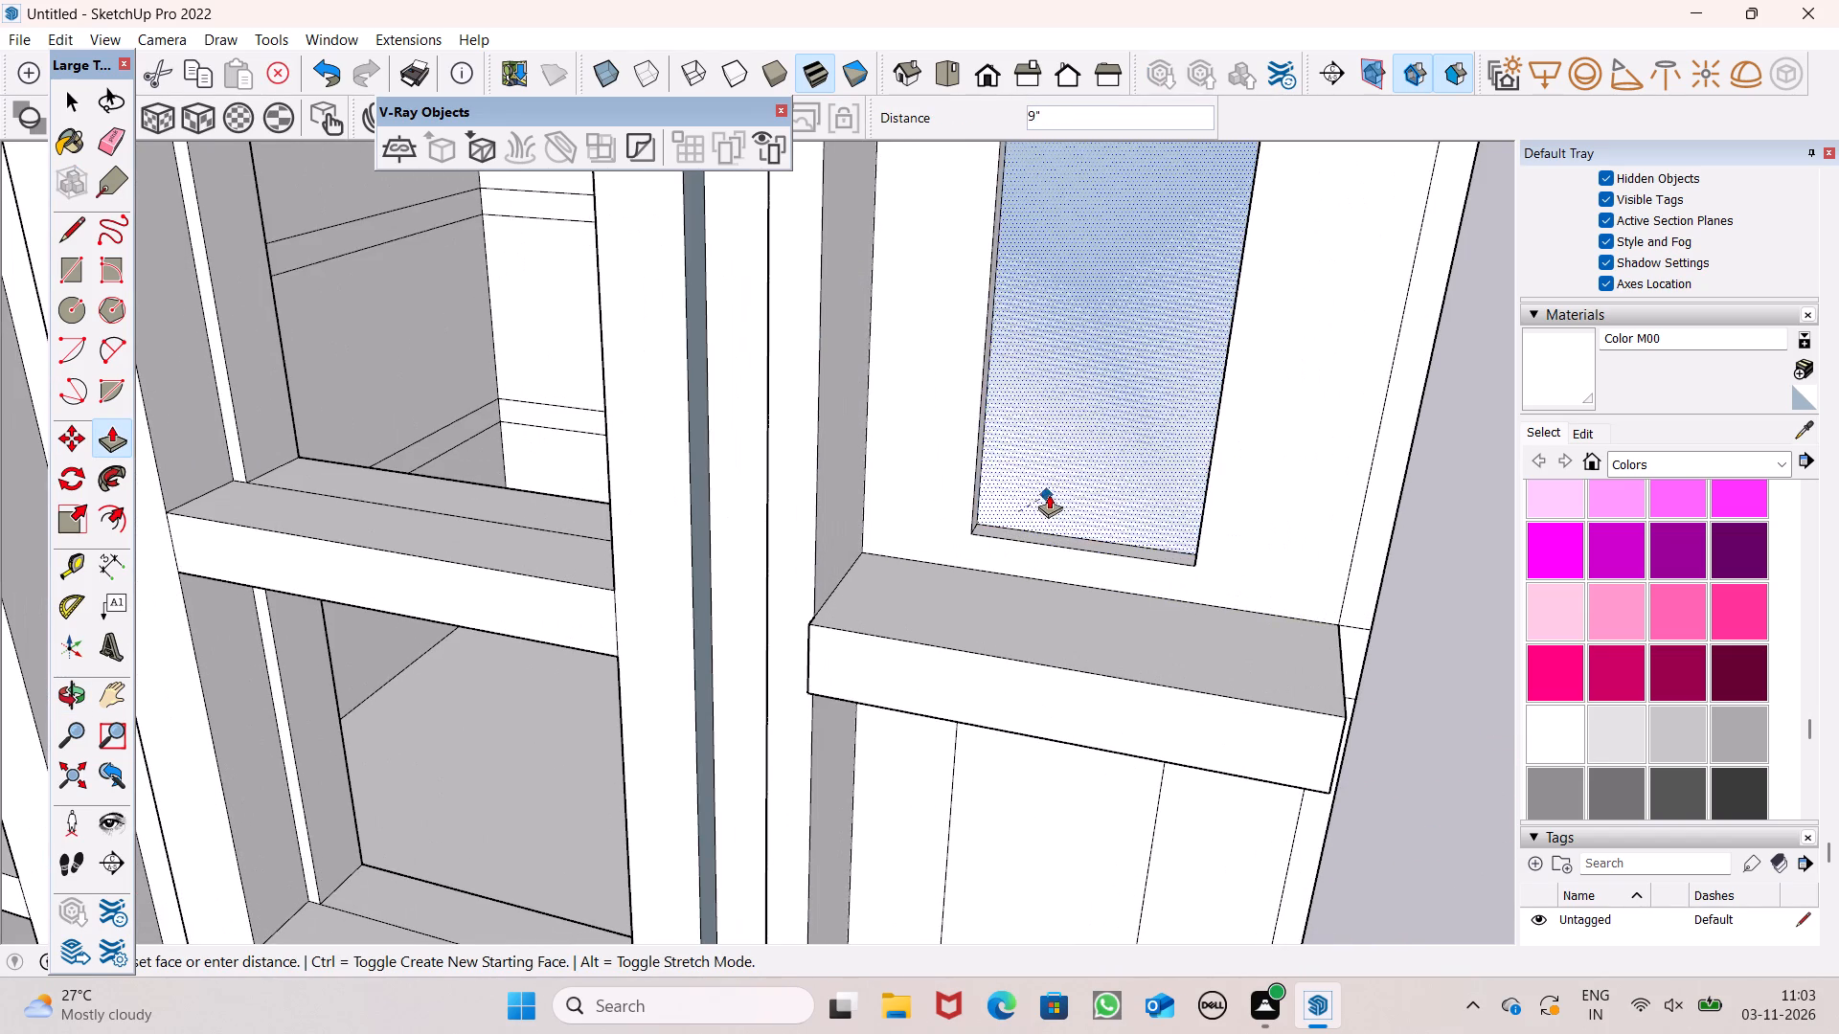
pyautogui.moveTo(1049, 494); pyautogui.dragTo(1058, 478)
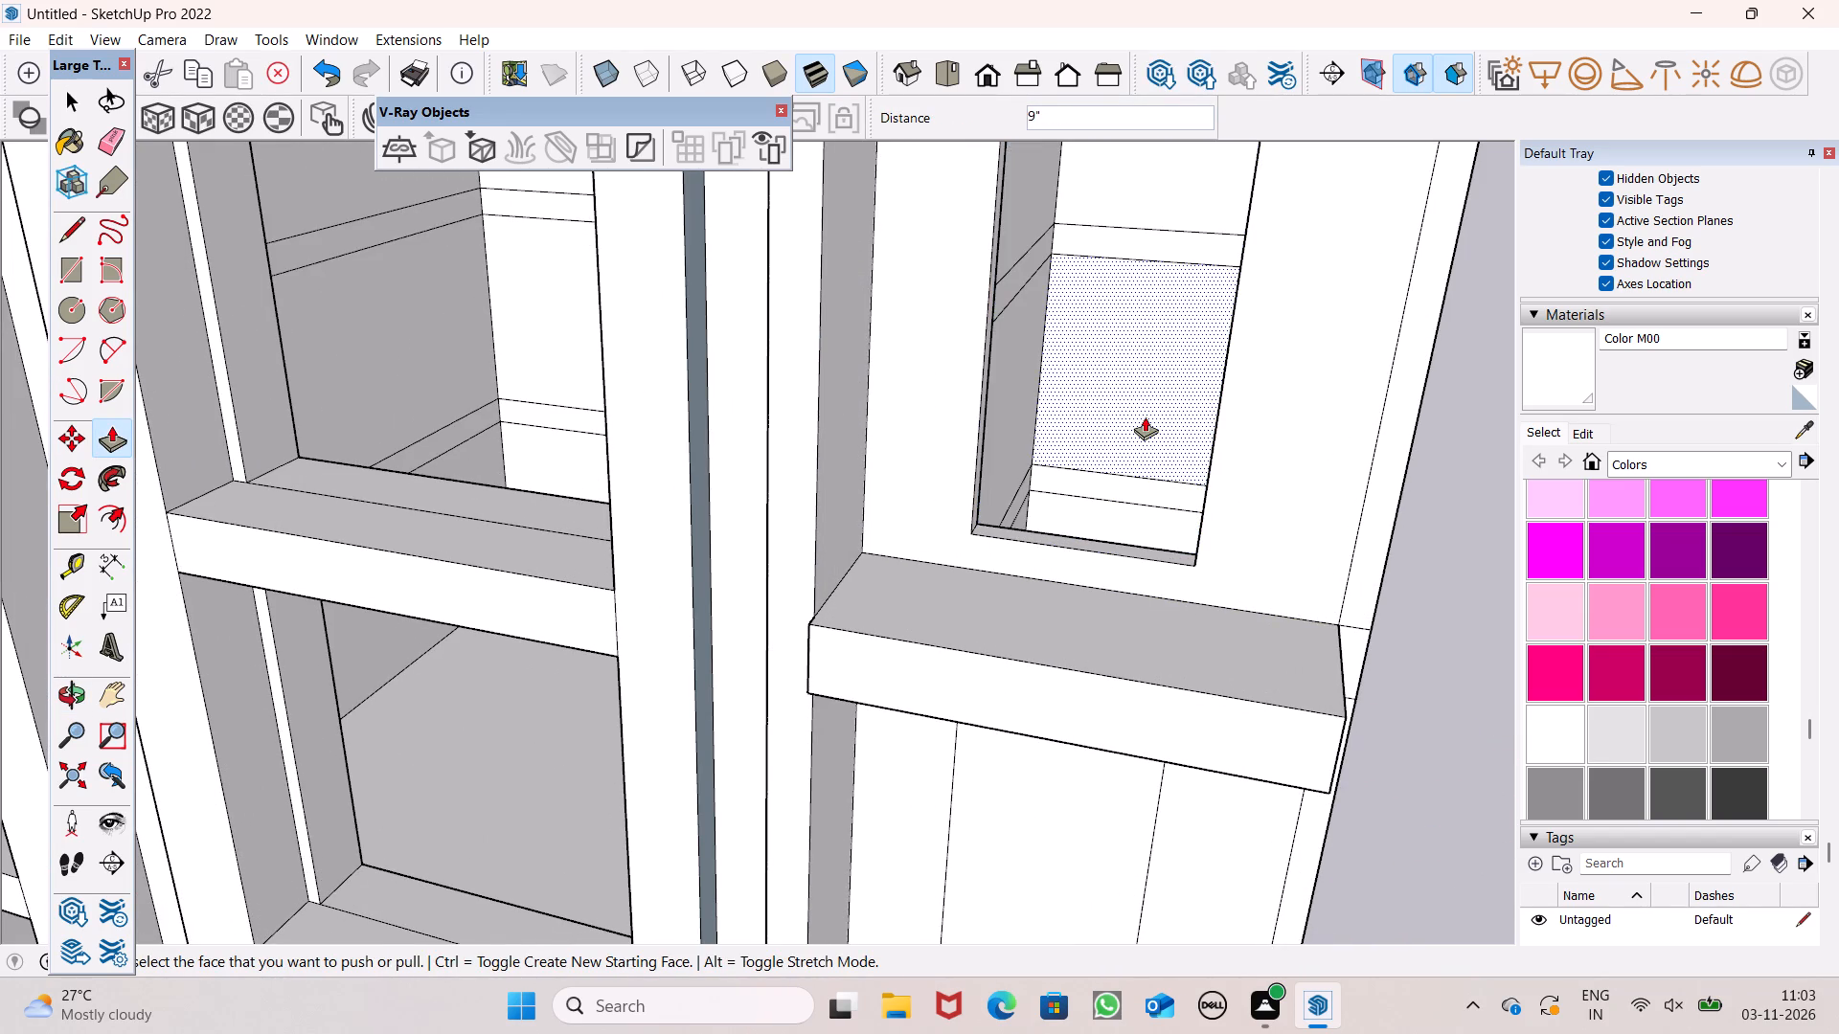
# Push the two lowest window faces in the right bay inward 9" to cut their openings through the wall.
pyautogui.scroll(-8, 1145, 395)
pyautogui.scroll(6, 1106, 551)
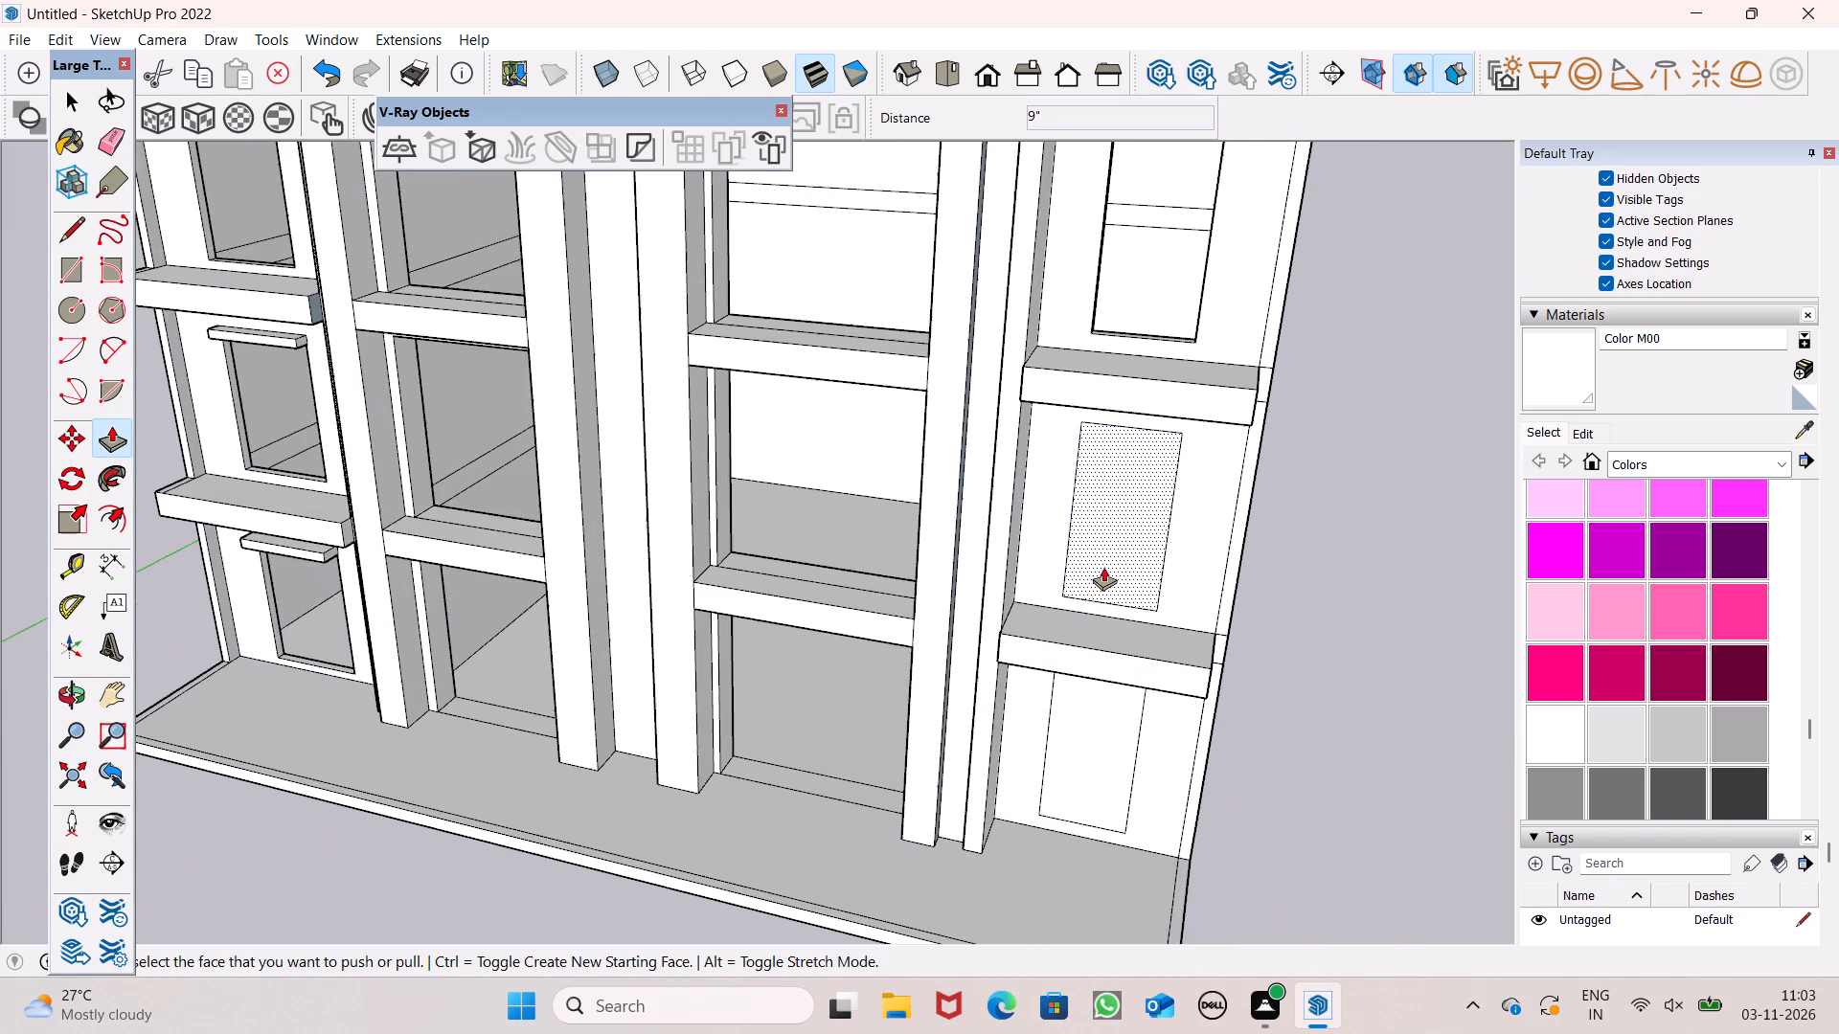
pyautogui.moveTo(1086, 589); pyautogui.dragTo(1141, 518)
pyautogui.scroll(-3, 1128, 335)
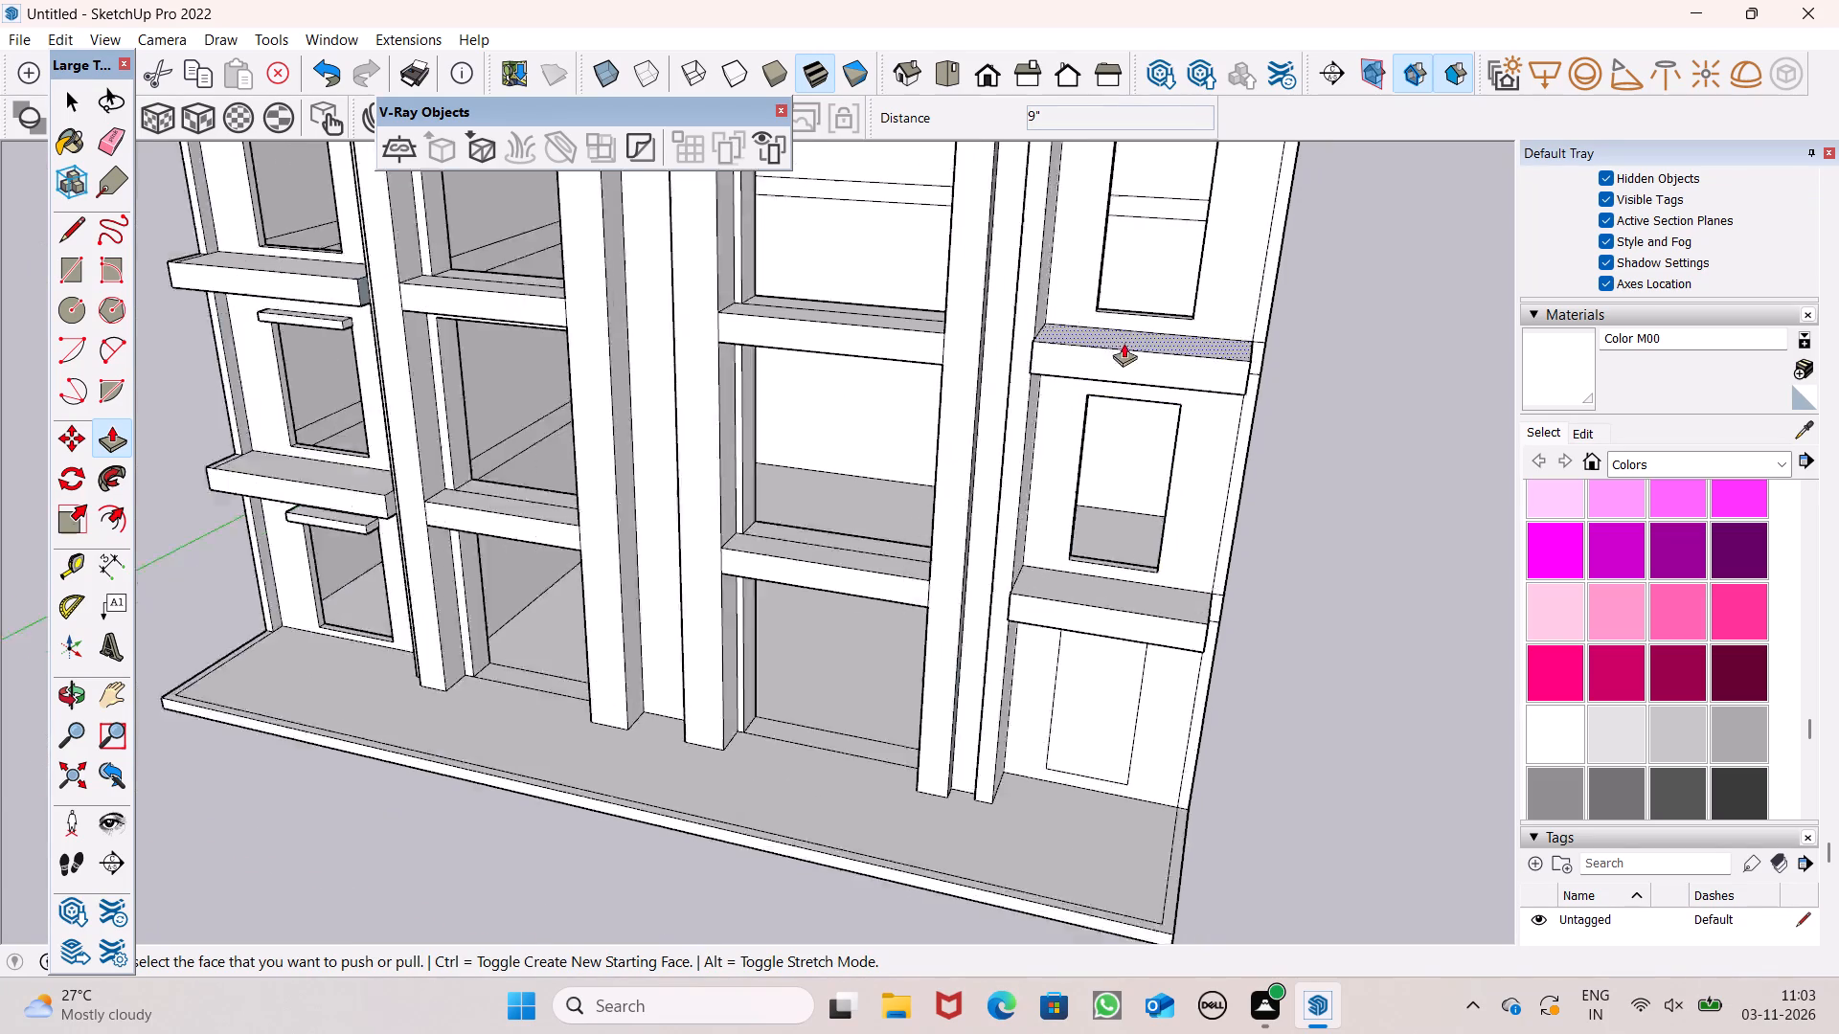
pyautogui.scroll(-2, 1124, 343)
pyautogui.scroll(7, 1086, 576)
pyautogui.scroll(5, 1071, 719)
pyautogui.moveTo(1036, 794); pyautogui.dragTo(1061, 765)
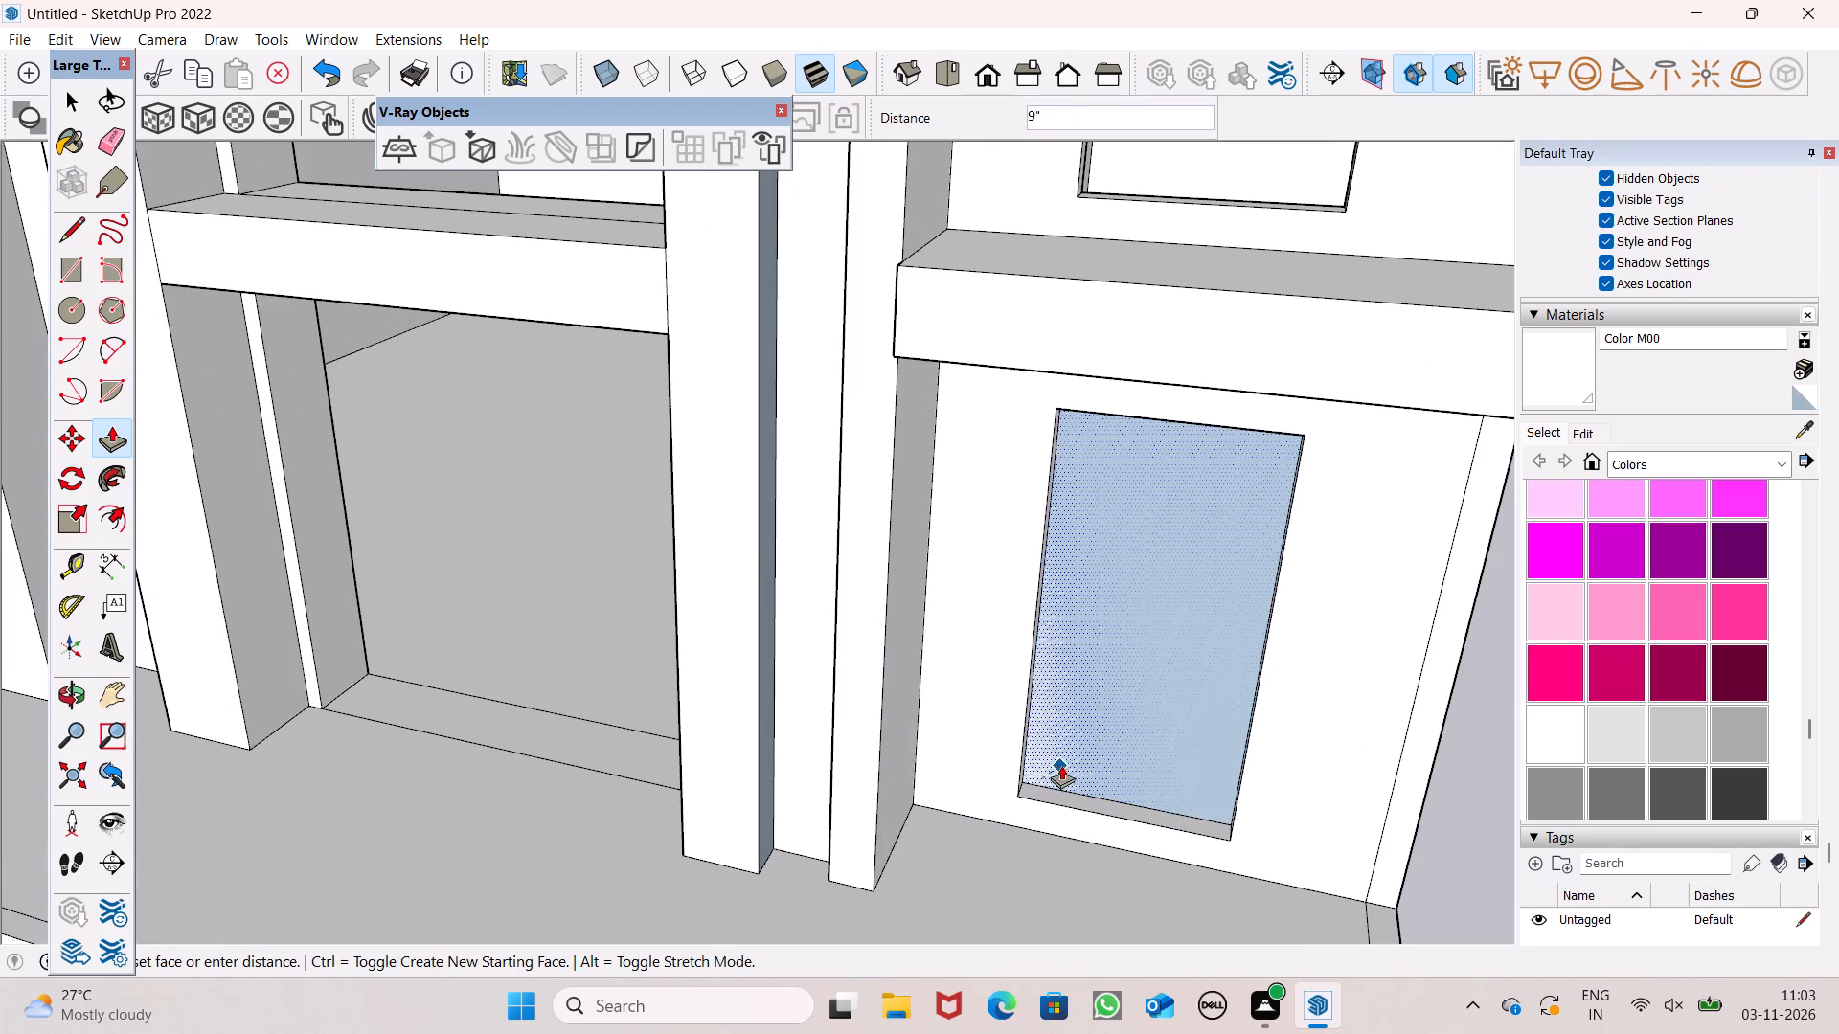
pyautogui.moveTo(1061, 765); pyautogui.dragTo(1101, 708)
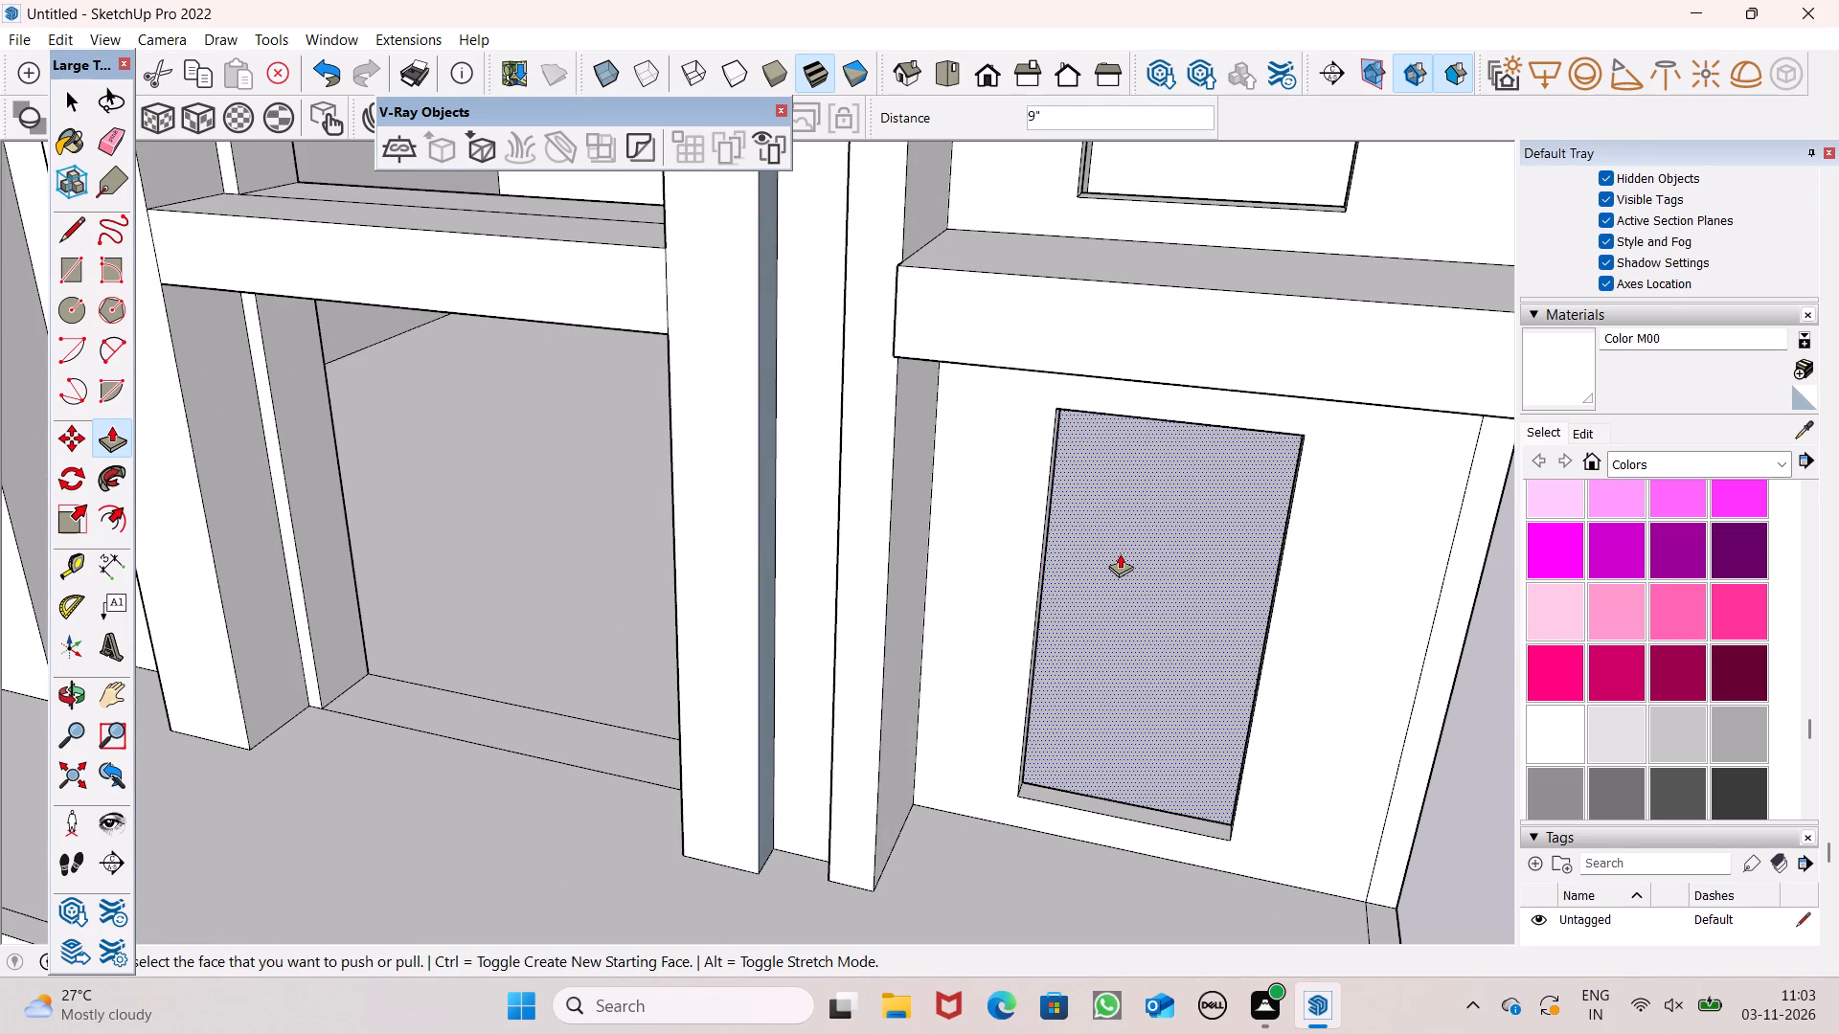
# Examine the building's window openings and open interior from the front, both sides and above.
pyautogui.scroll(-7, 1032, 371)
pyautogui.moveTo(1063, 552); pyautogui.dragTo(1228, 457, button='middle')
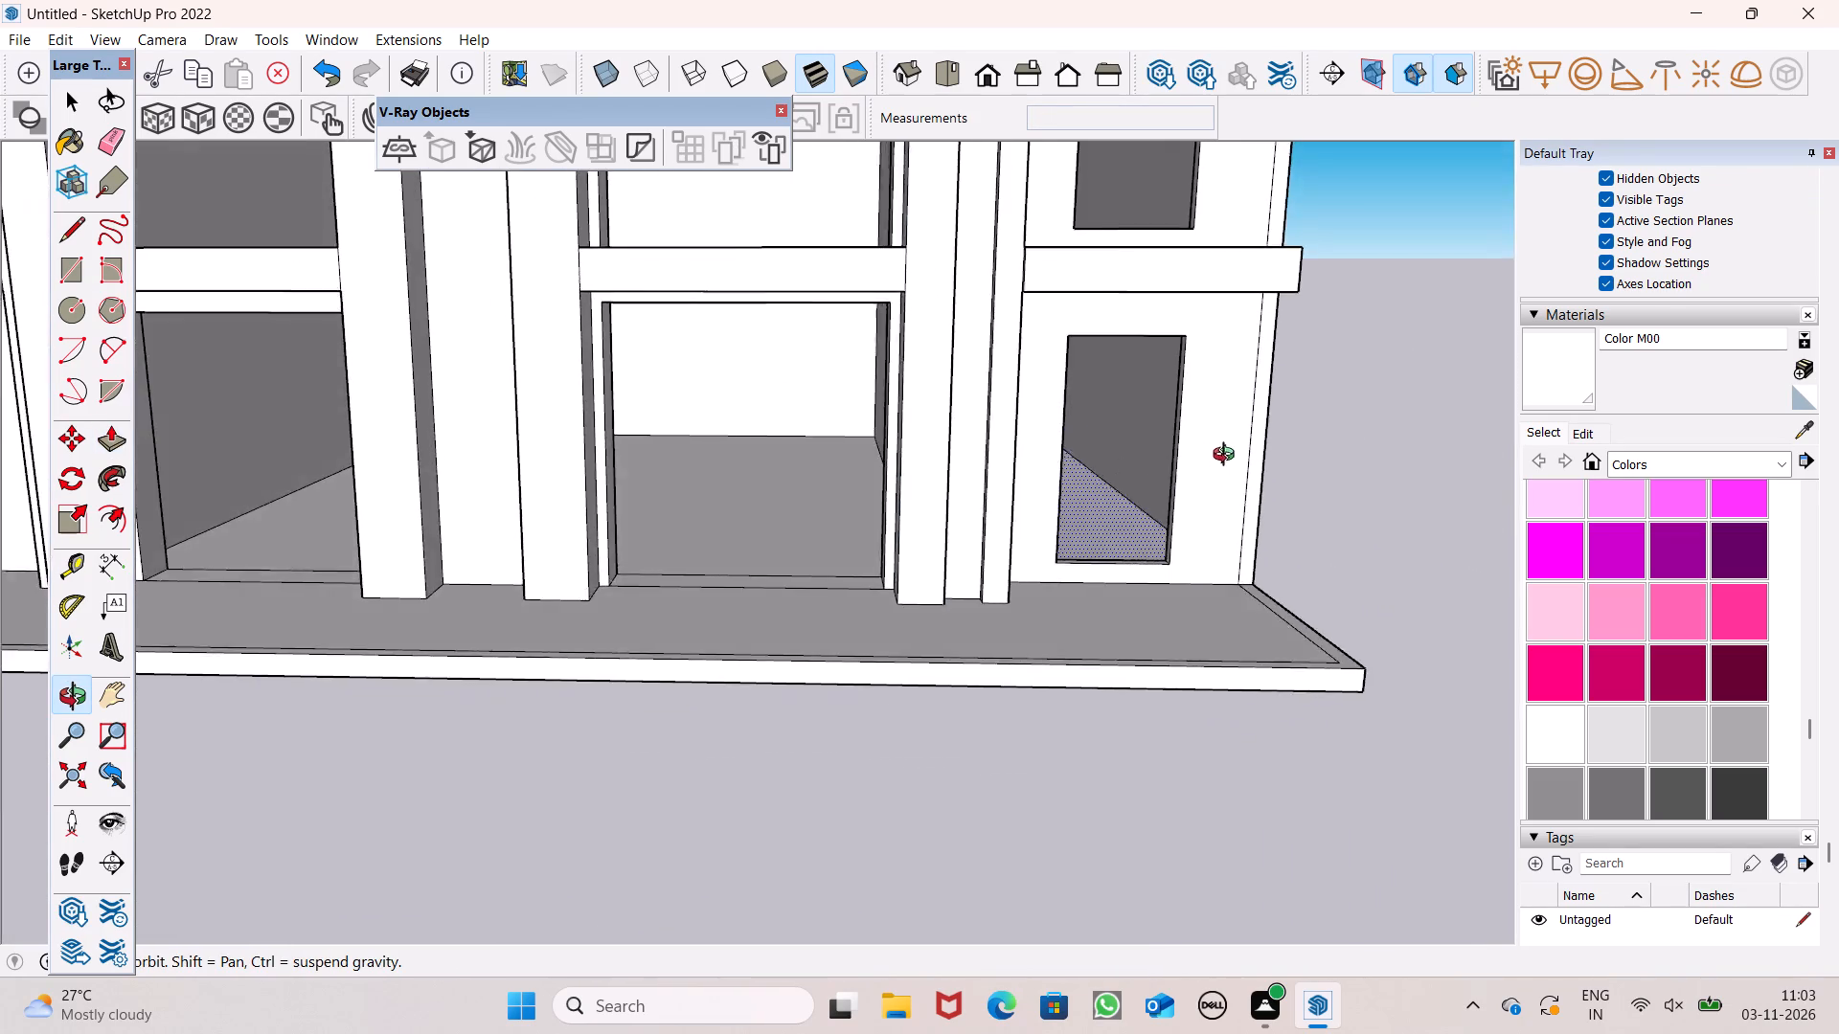
pyautogui.moveTo(1228, 457); pyautogui.dragTo(972, 569, button='middle')
pyautogui.scroll(1, 972, 569)
pyautogui.scroll(-9, 978, 546)
pyautogui.moveTo(1017, 641); pyautogui.dragTo(1200, 512, button='middle')
pyautogui.scroll(1, 1200, 512)
pyautogui.scroll(-2, 1051, 551)
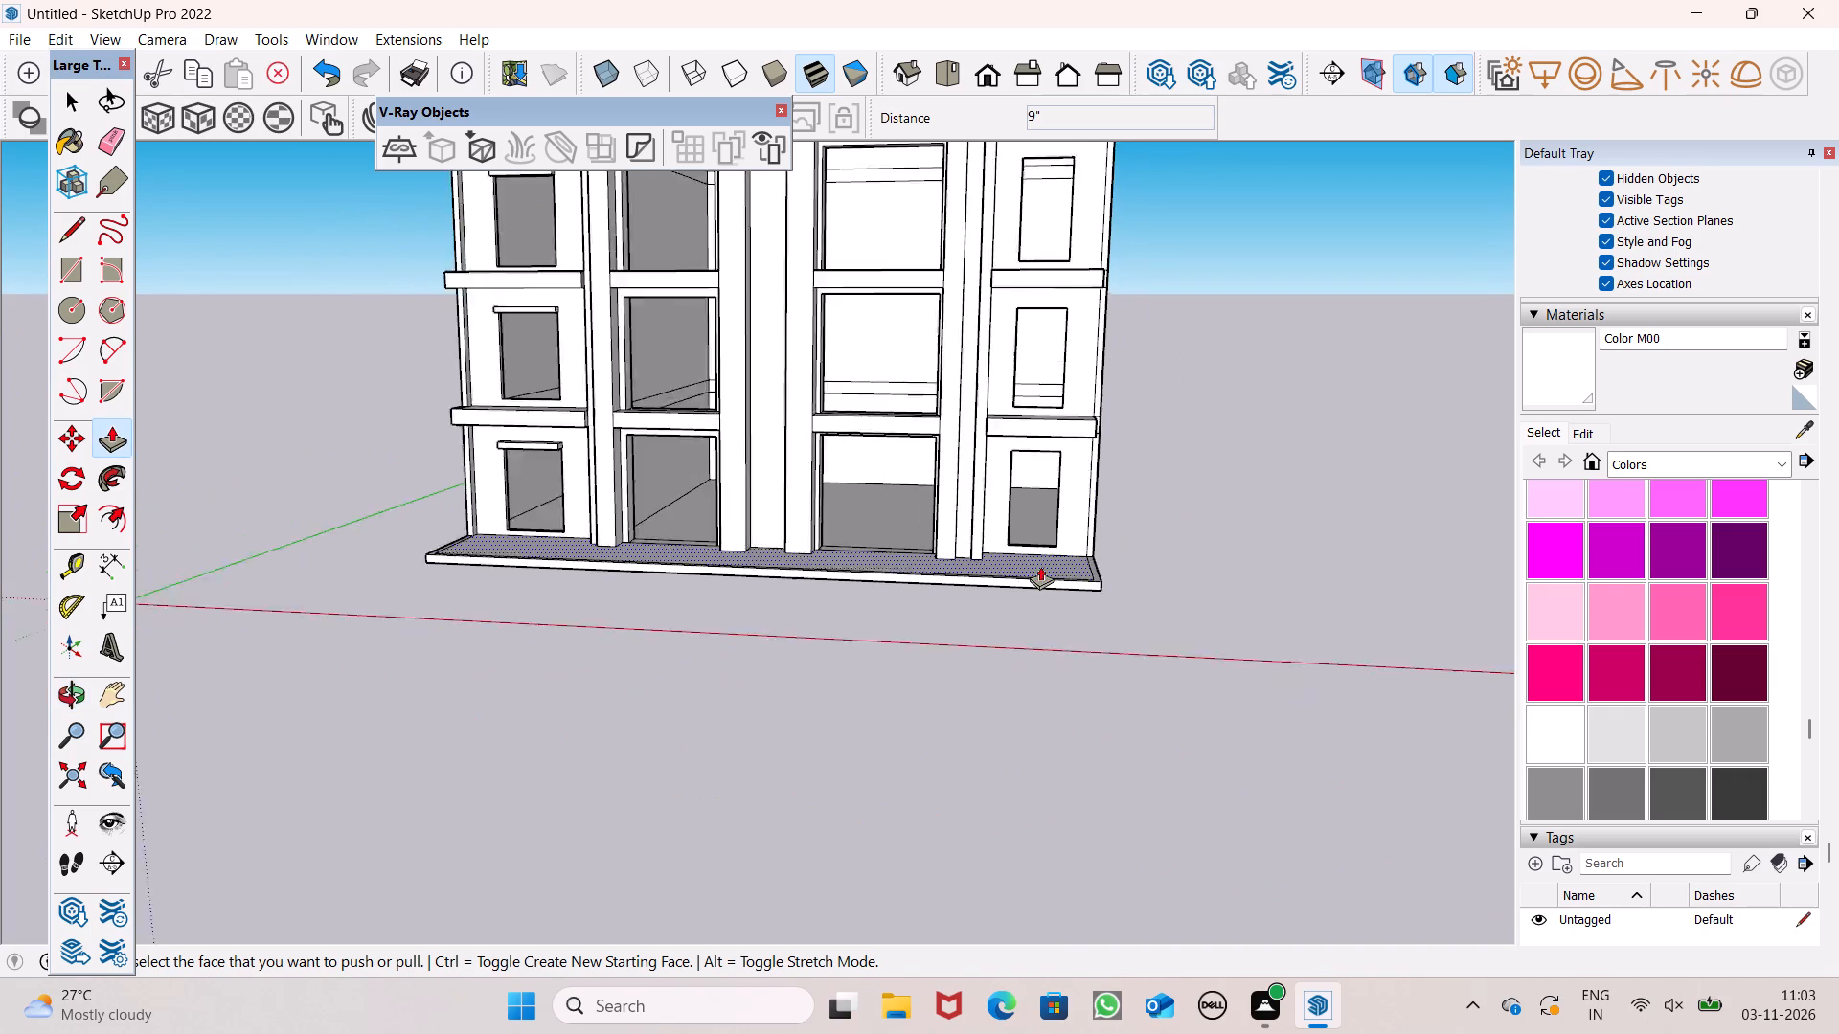
pyautogui.scroll(-8, 1040, 566)
pyautogui.scroll(6, 964, 279)
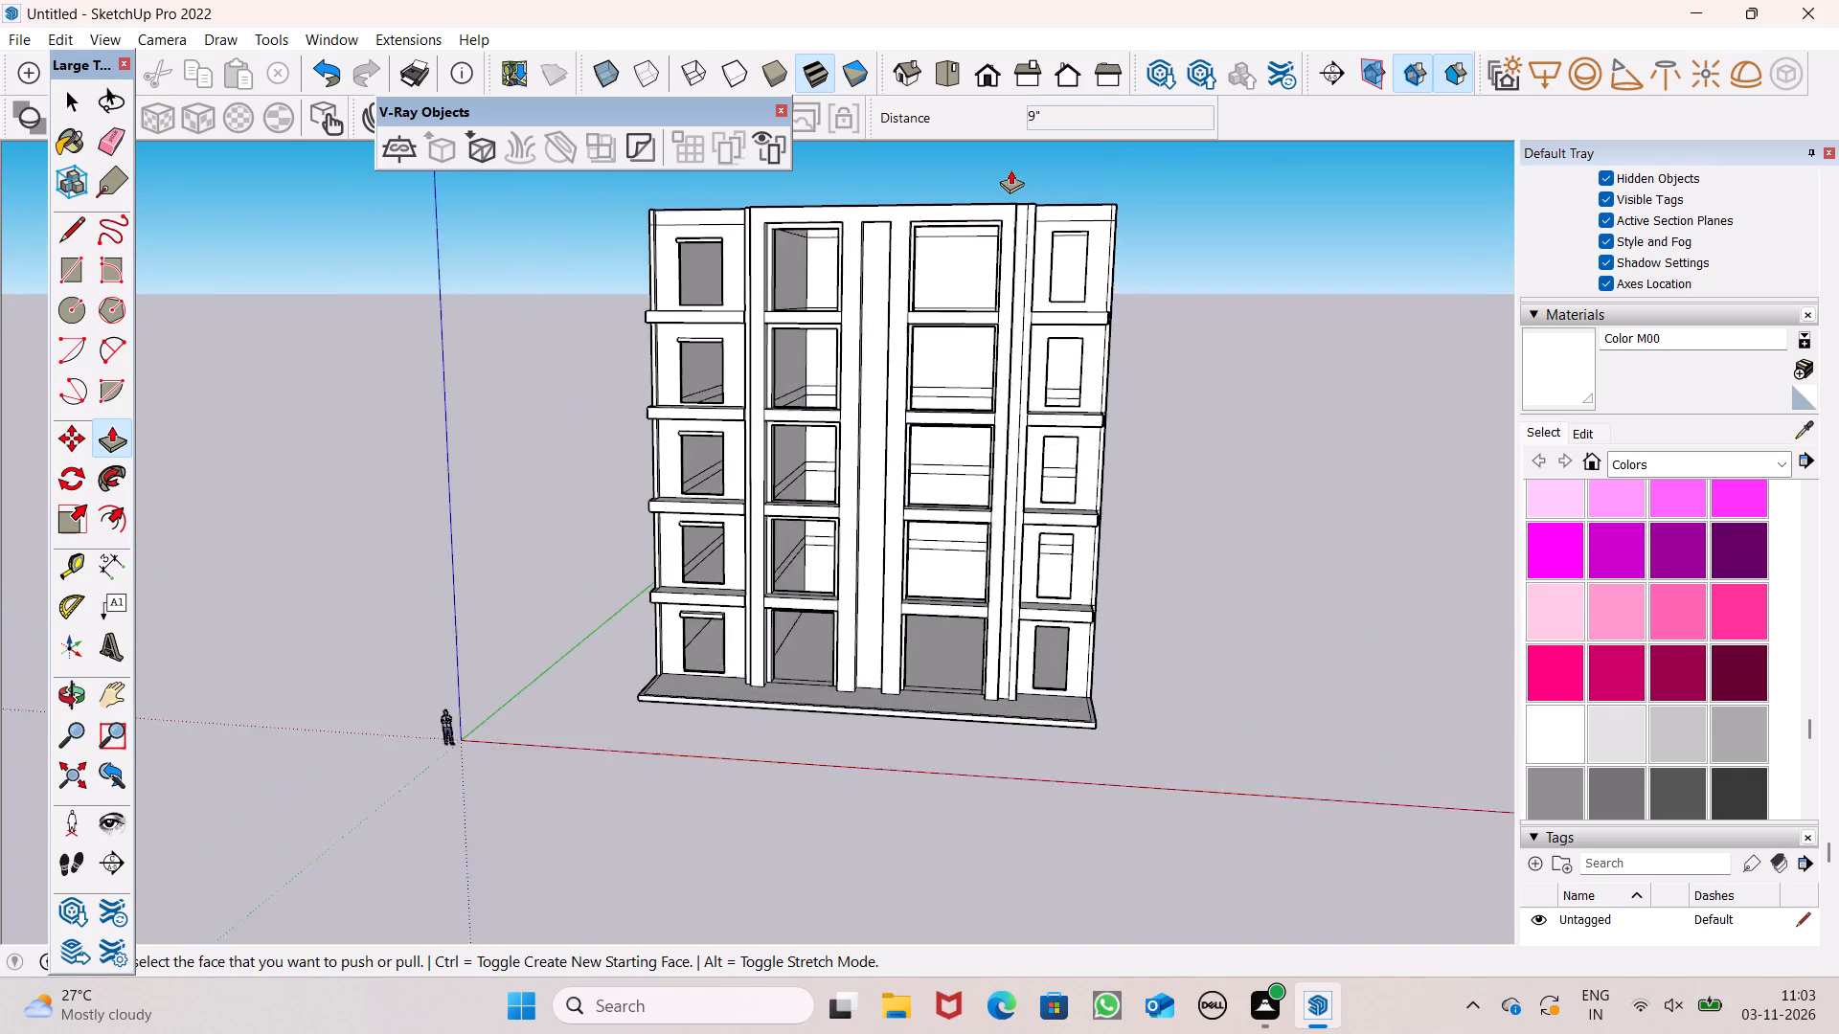
pyautogui.scroll(3, 1010, 169)
pyautogui.scroll(-7, 996, 354)
pyautogui.moveTo(1025, 402); pyautogui.dragTo(982, 619, button='middle')
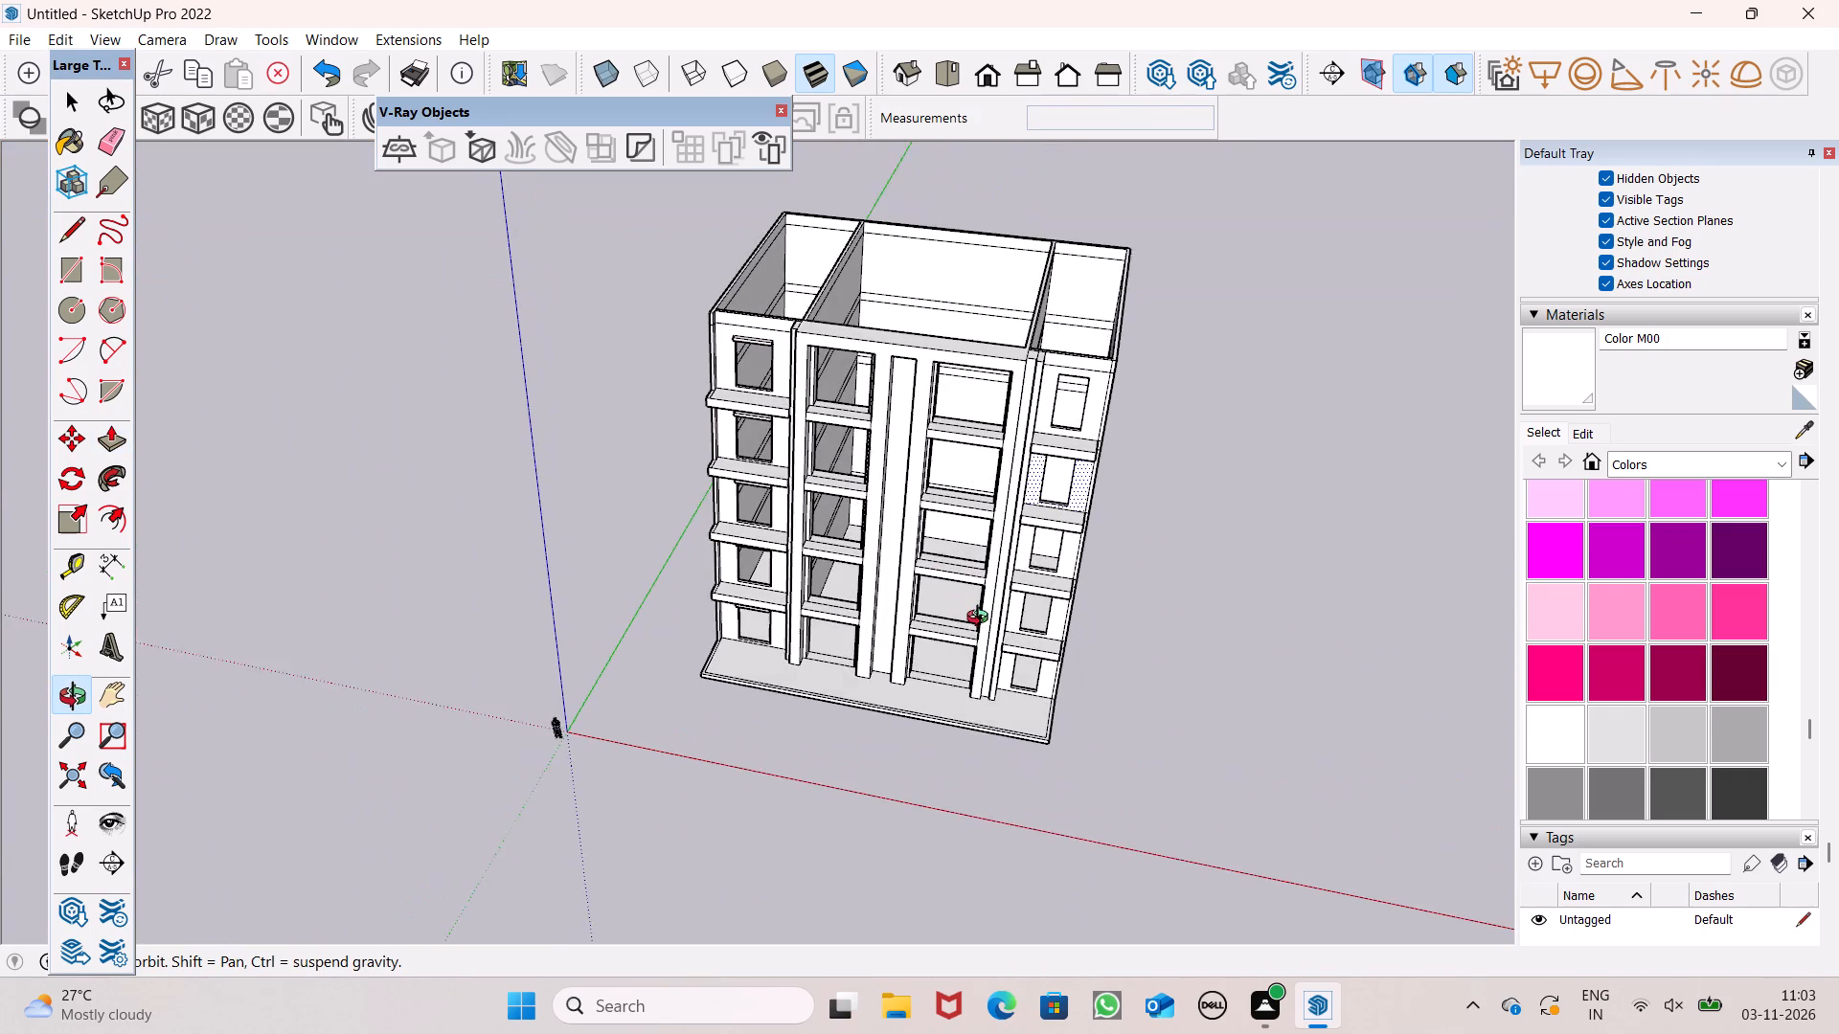
pyautogui.moveTo(982, 619); pyautogui.dragTo(985, 620, button='middle')
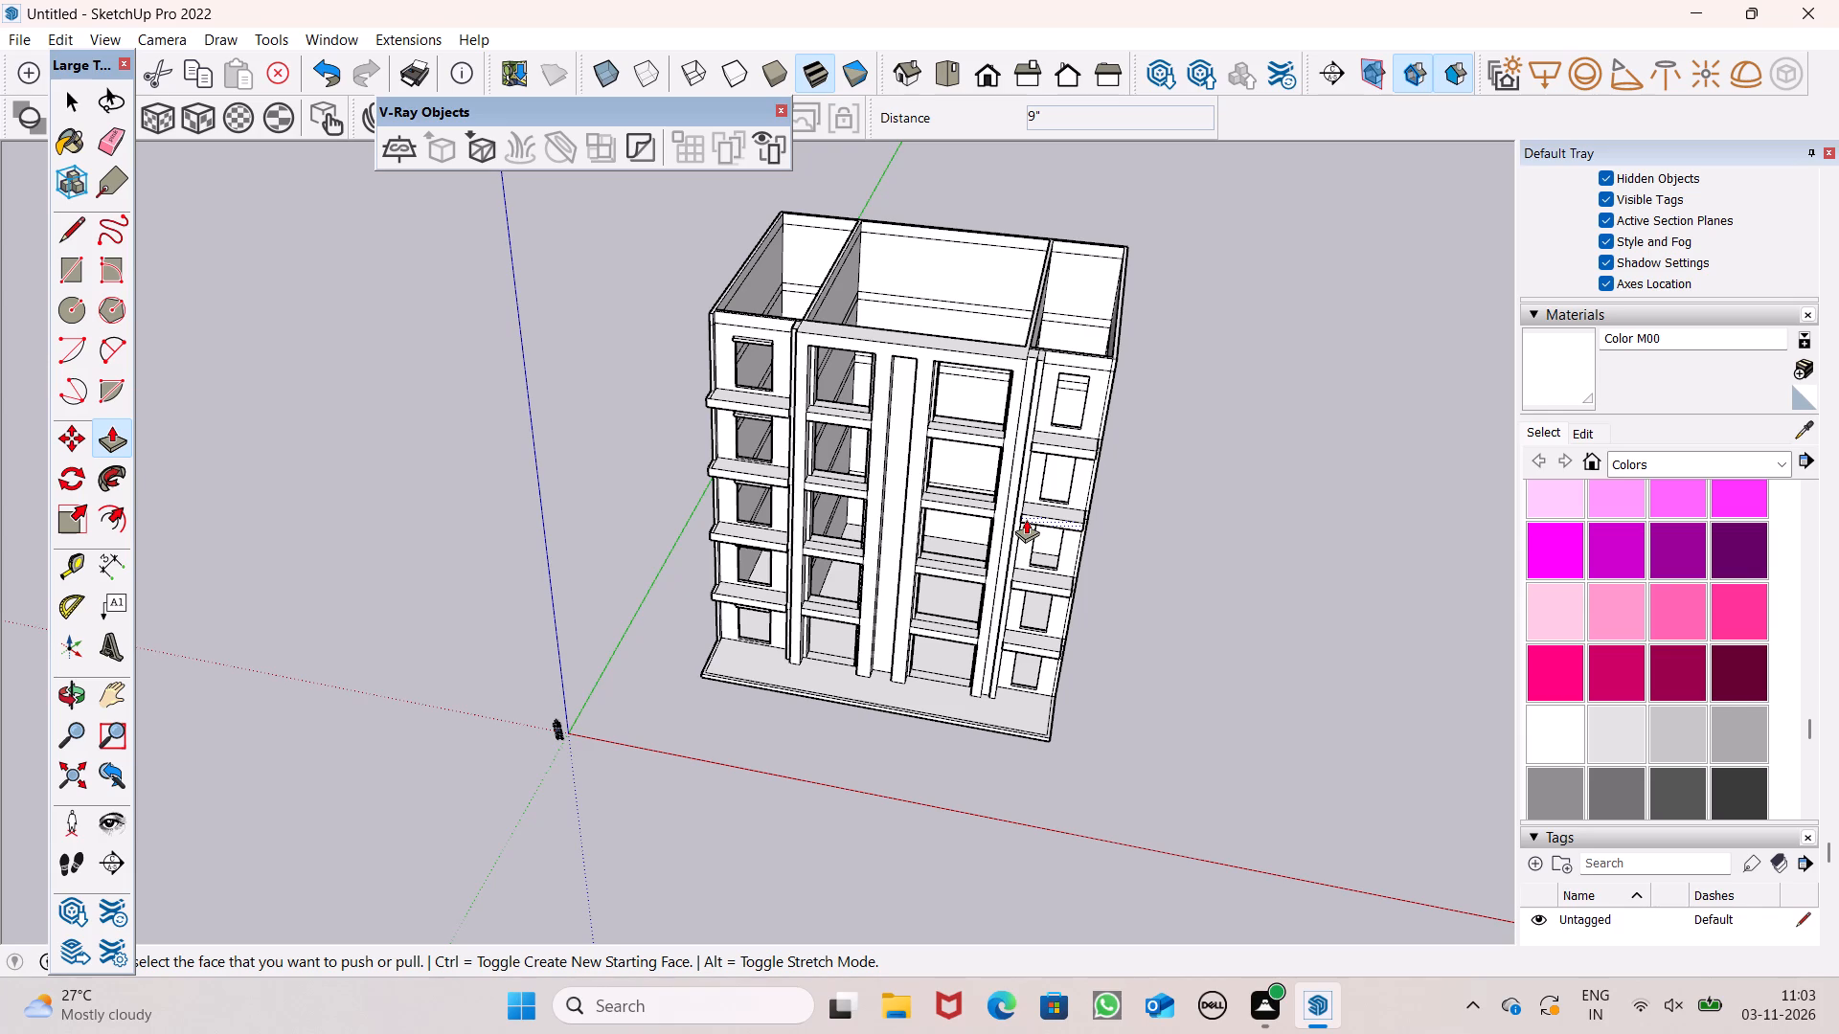
pyautogui.scroll(-1, 956, 373)
pyautogui.moveTo(849, 489); pyautogui.dragTo(1081, 307, button='middle')
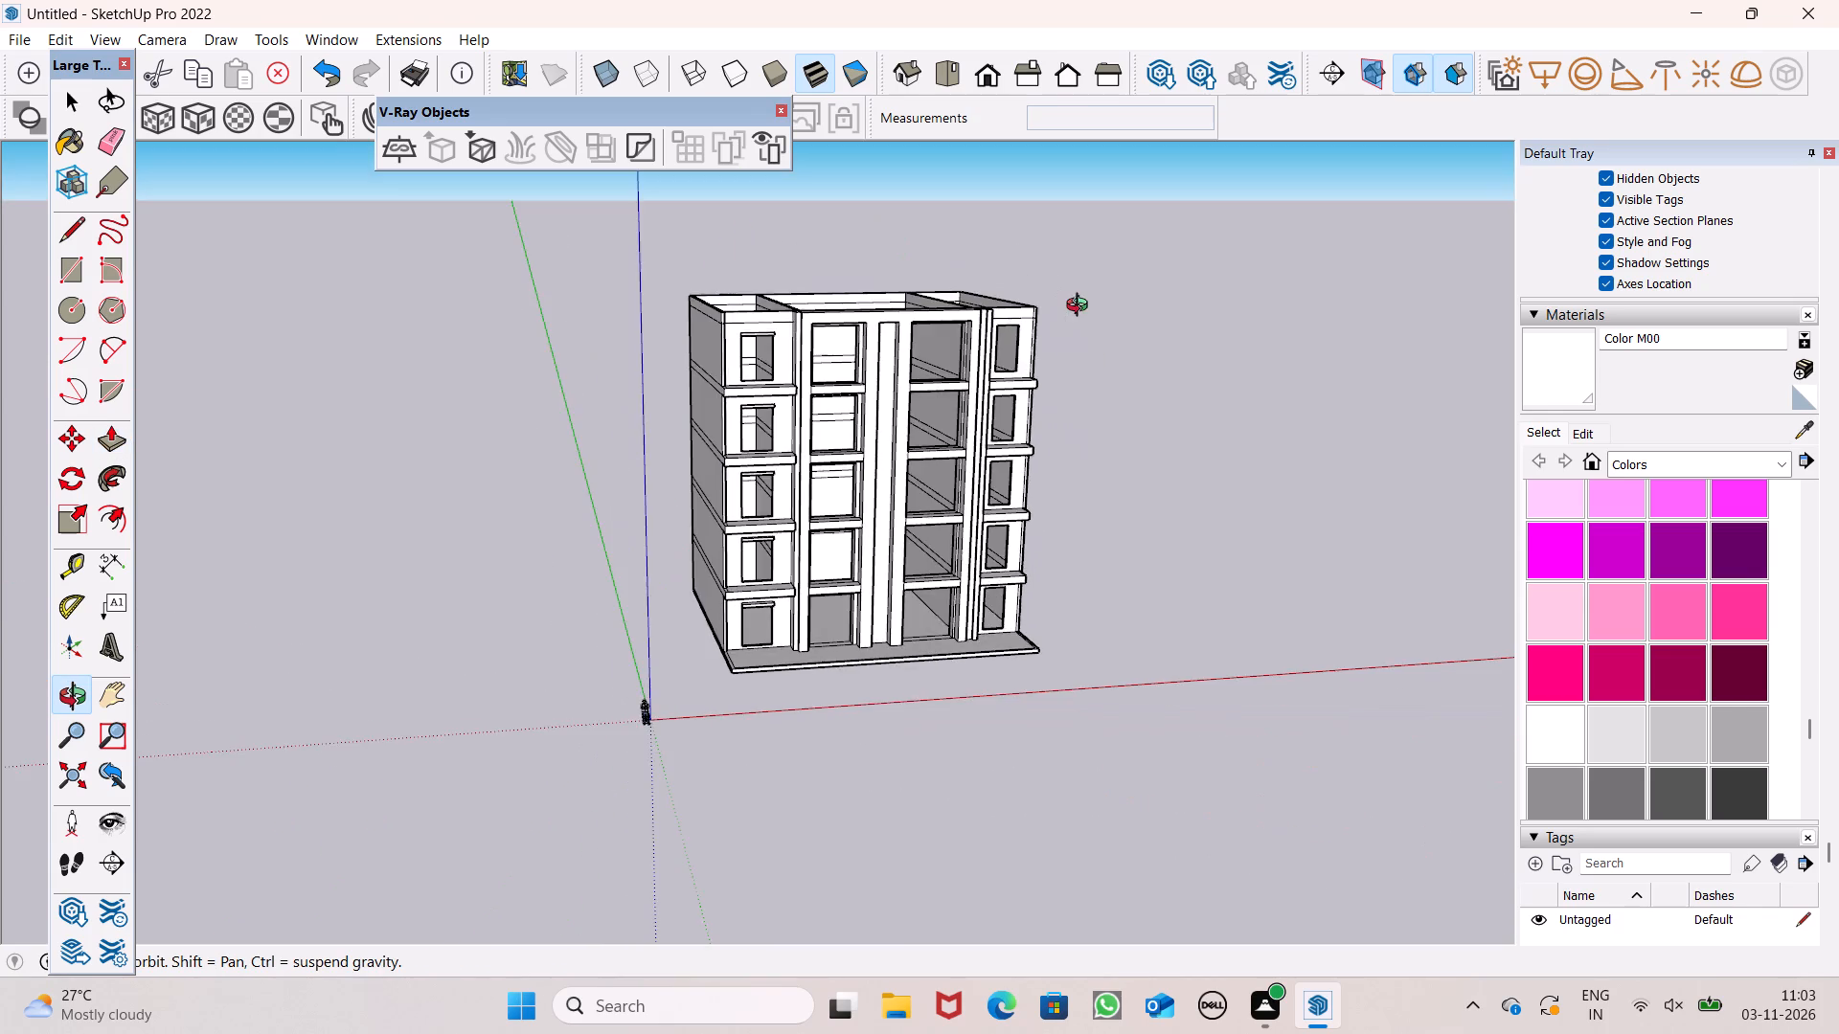
pyautogui.moveTo(1081, 307); pyautogui.dragTo(966, 303, button='middle')
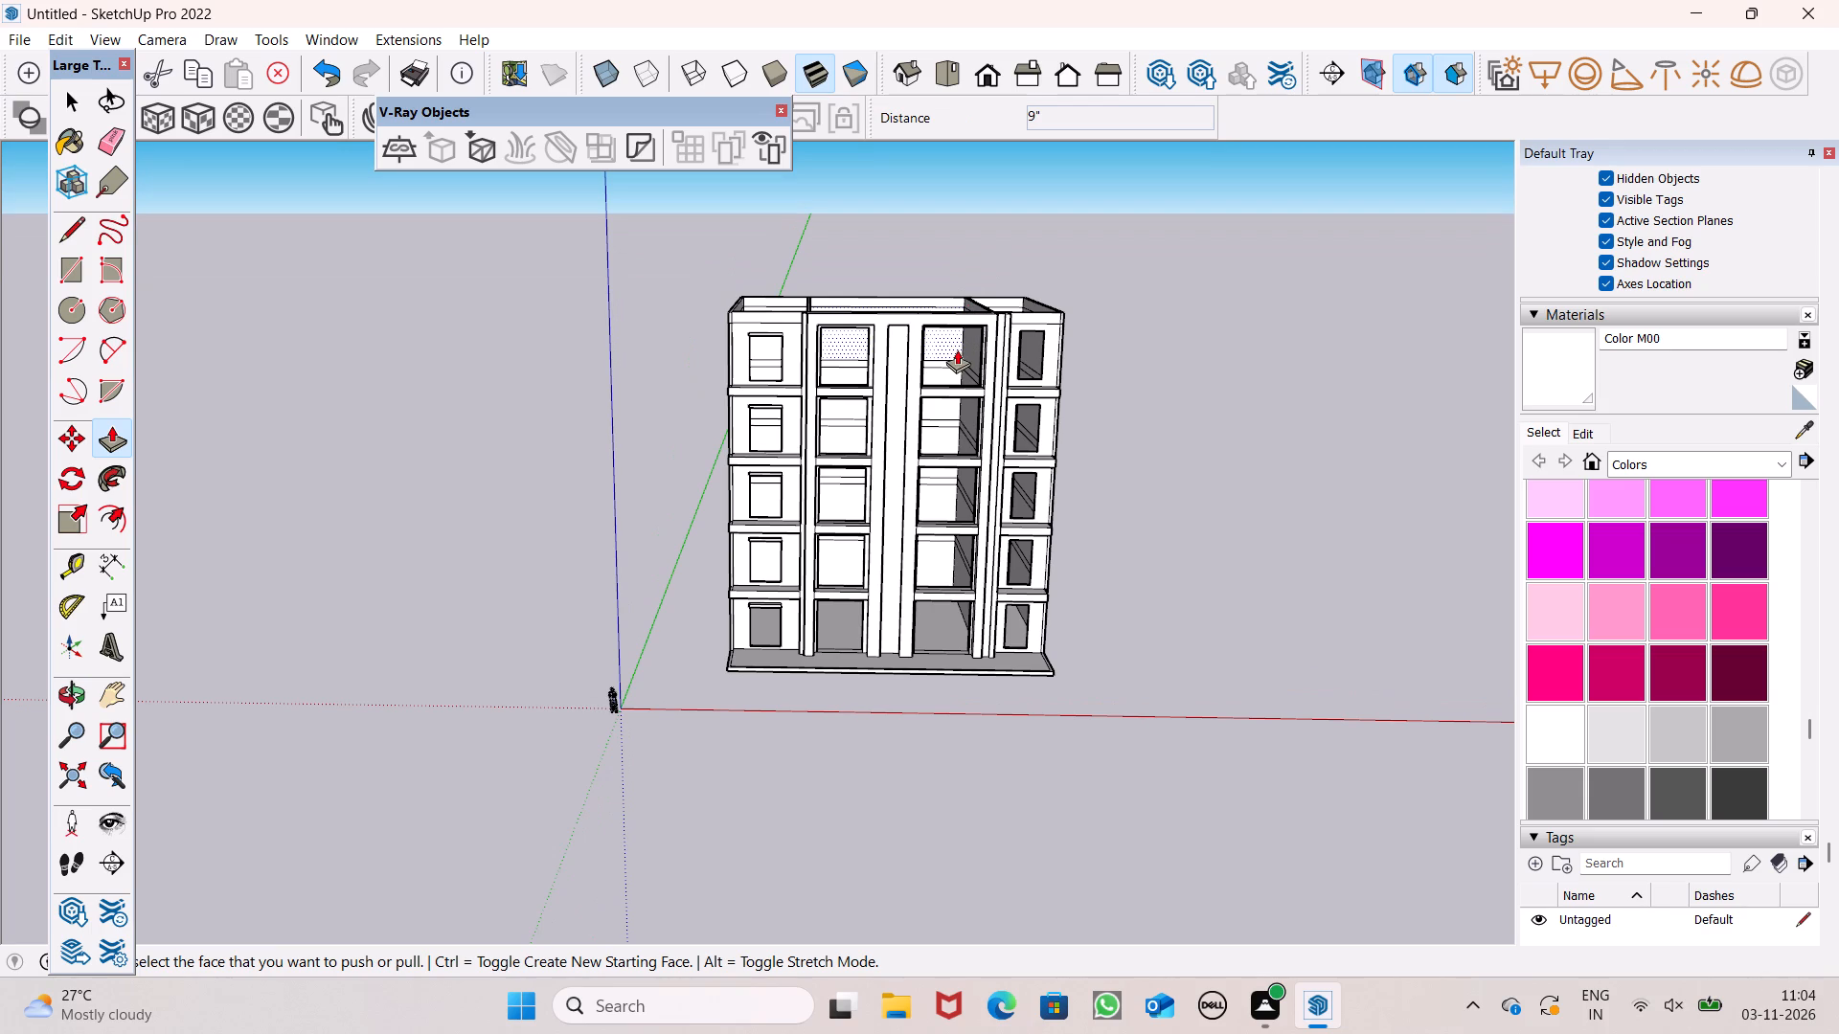
pyautogui.scroll(-3, 957, 349)
pyautogui.moveTo(1129, 471); pyautogui.dragTo(899, 530, button='middle')
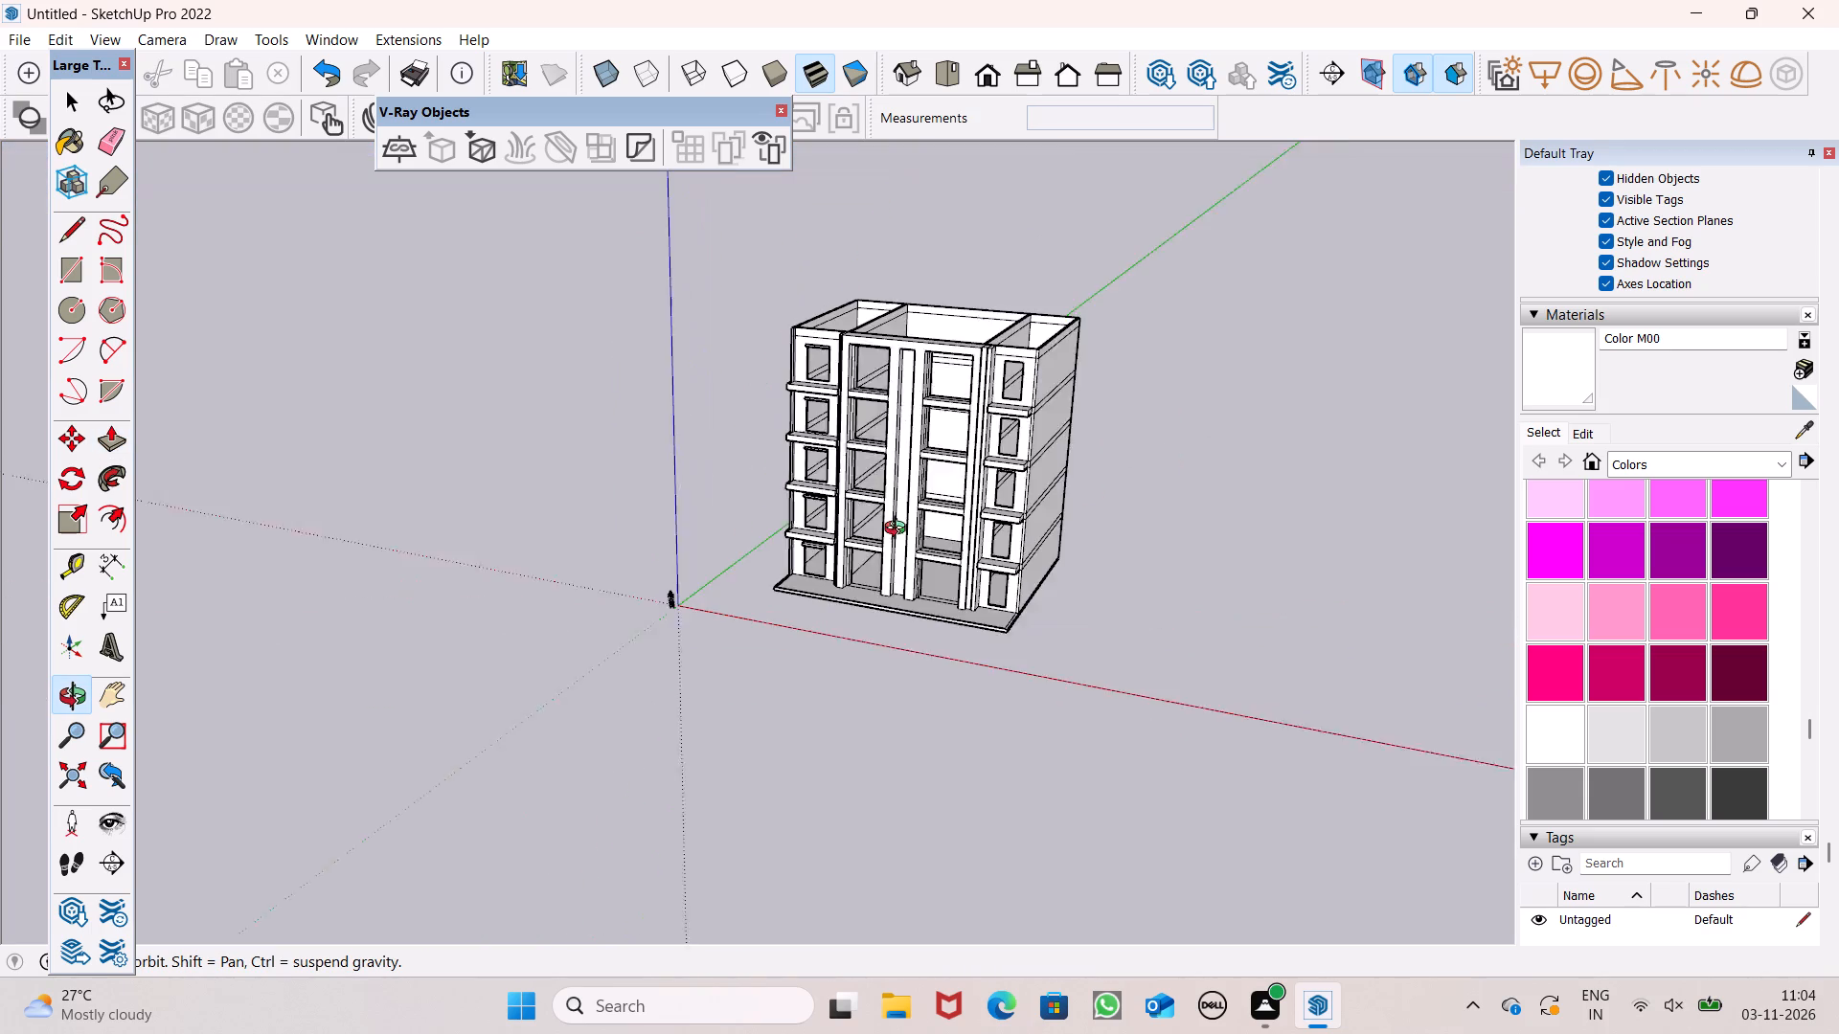
pyautogui.moveTo(899, 530); pyautogui.dragTo(1111, 404, button='middle')
pyautogui.press('space')
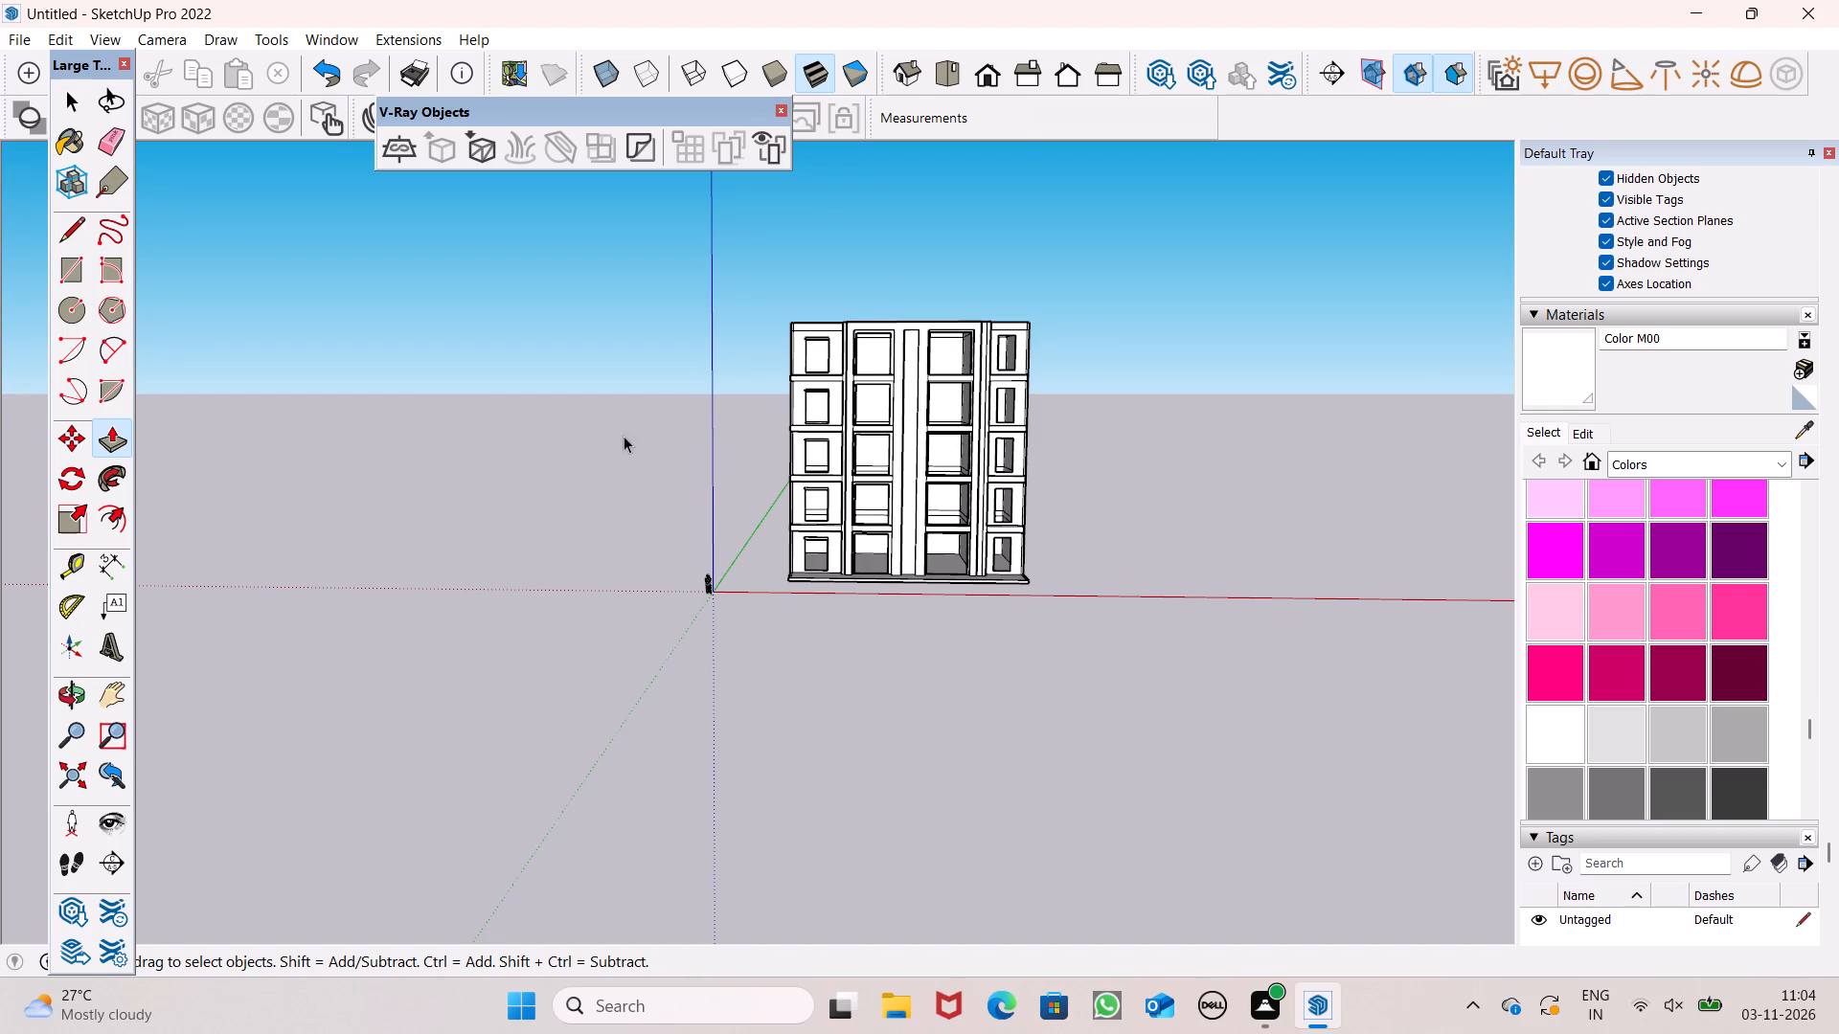
pyautogui.scroll(-1, 1052, 451)
pyautogui.moveTo(1033, 494); pyautogui.dragTo(830, 905, button='middle')
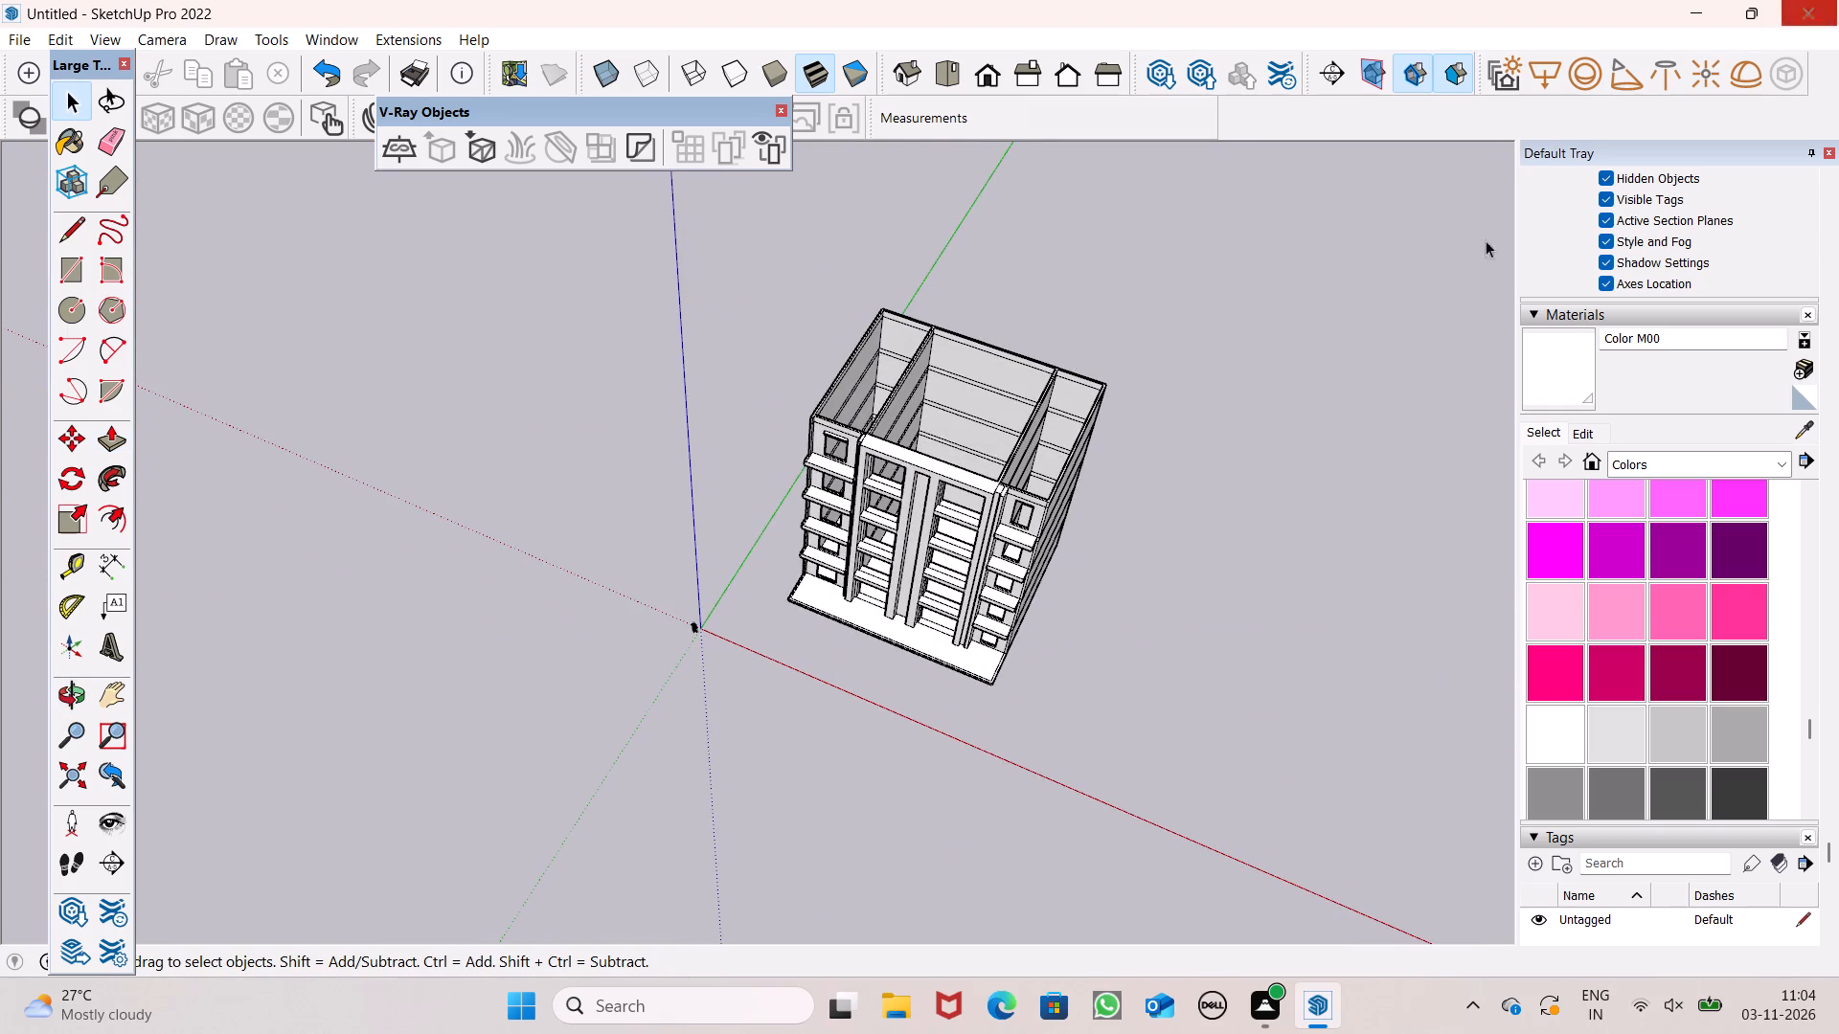
pyautogui.scroll(-2, 1102, 468)
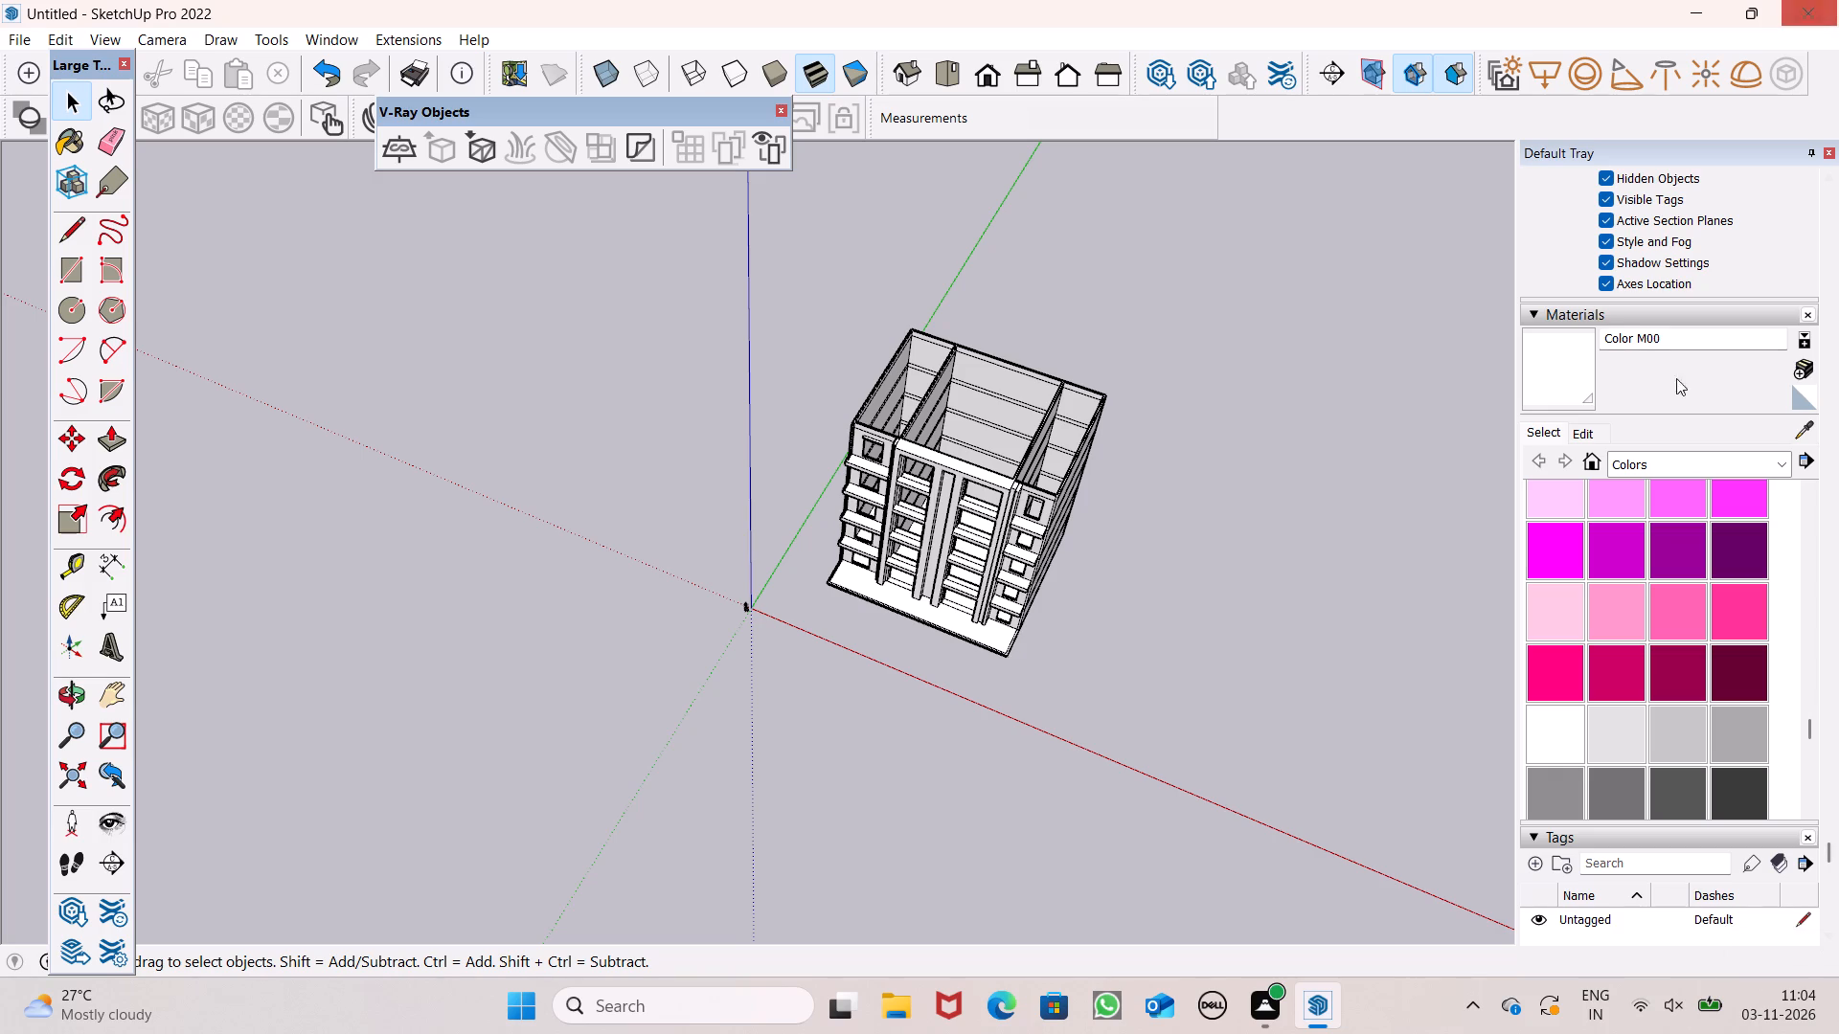
pyautogui.scroll(-3, 985, 518)
pyautogui.moveTo(1078, 398); pyautogui.dragTo(521, 696, button='middle')
pyautogui.scroll(1, 1078, 404)
pyautogui.scroll(1, 521, 698)
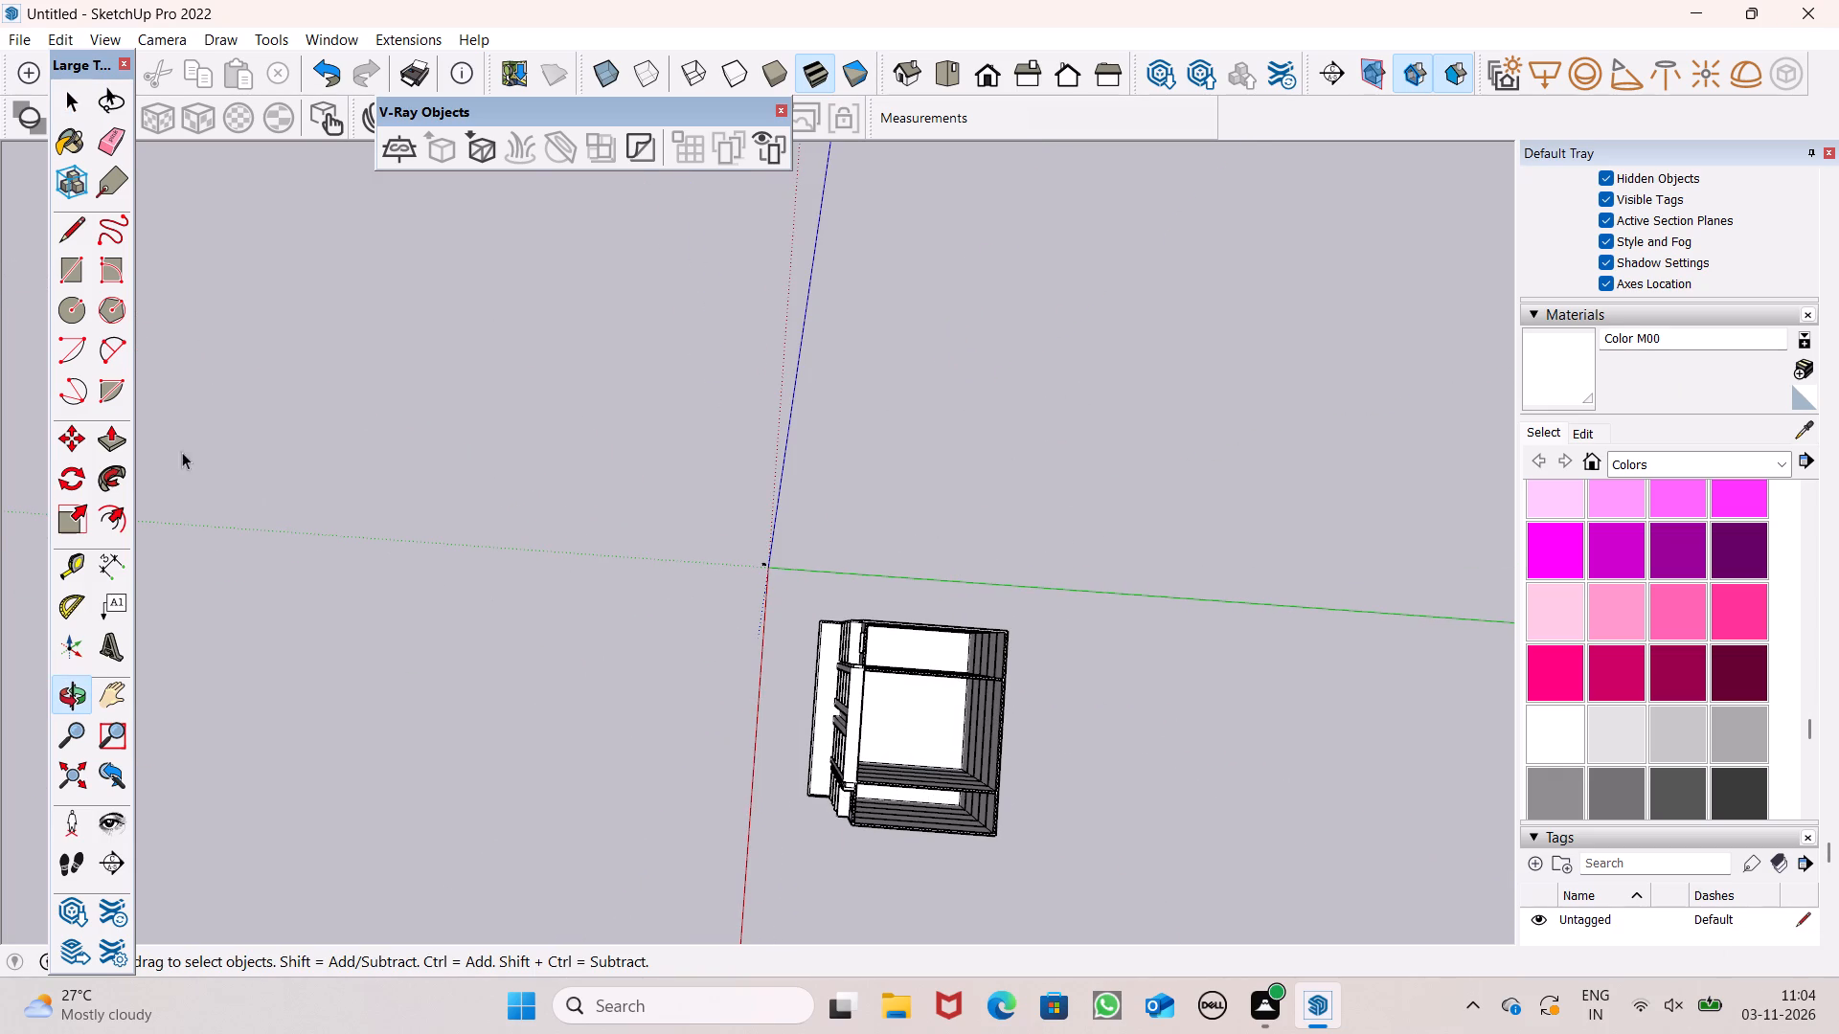
# Draw a line about 5' long along the central section's inner wall edge to close a lower floor level with a face.
pyautogui.click(56, 236)
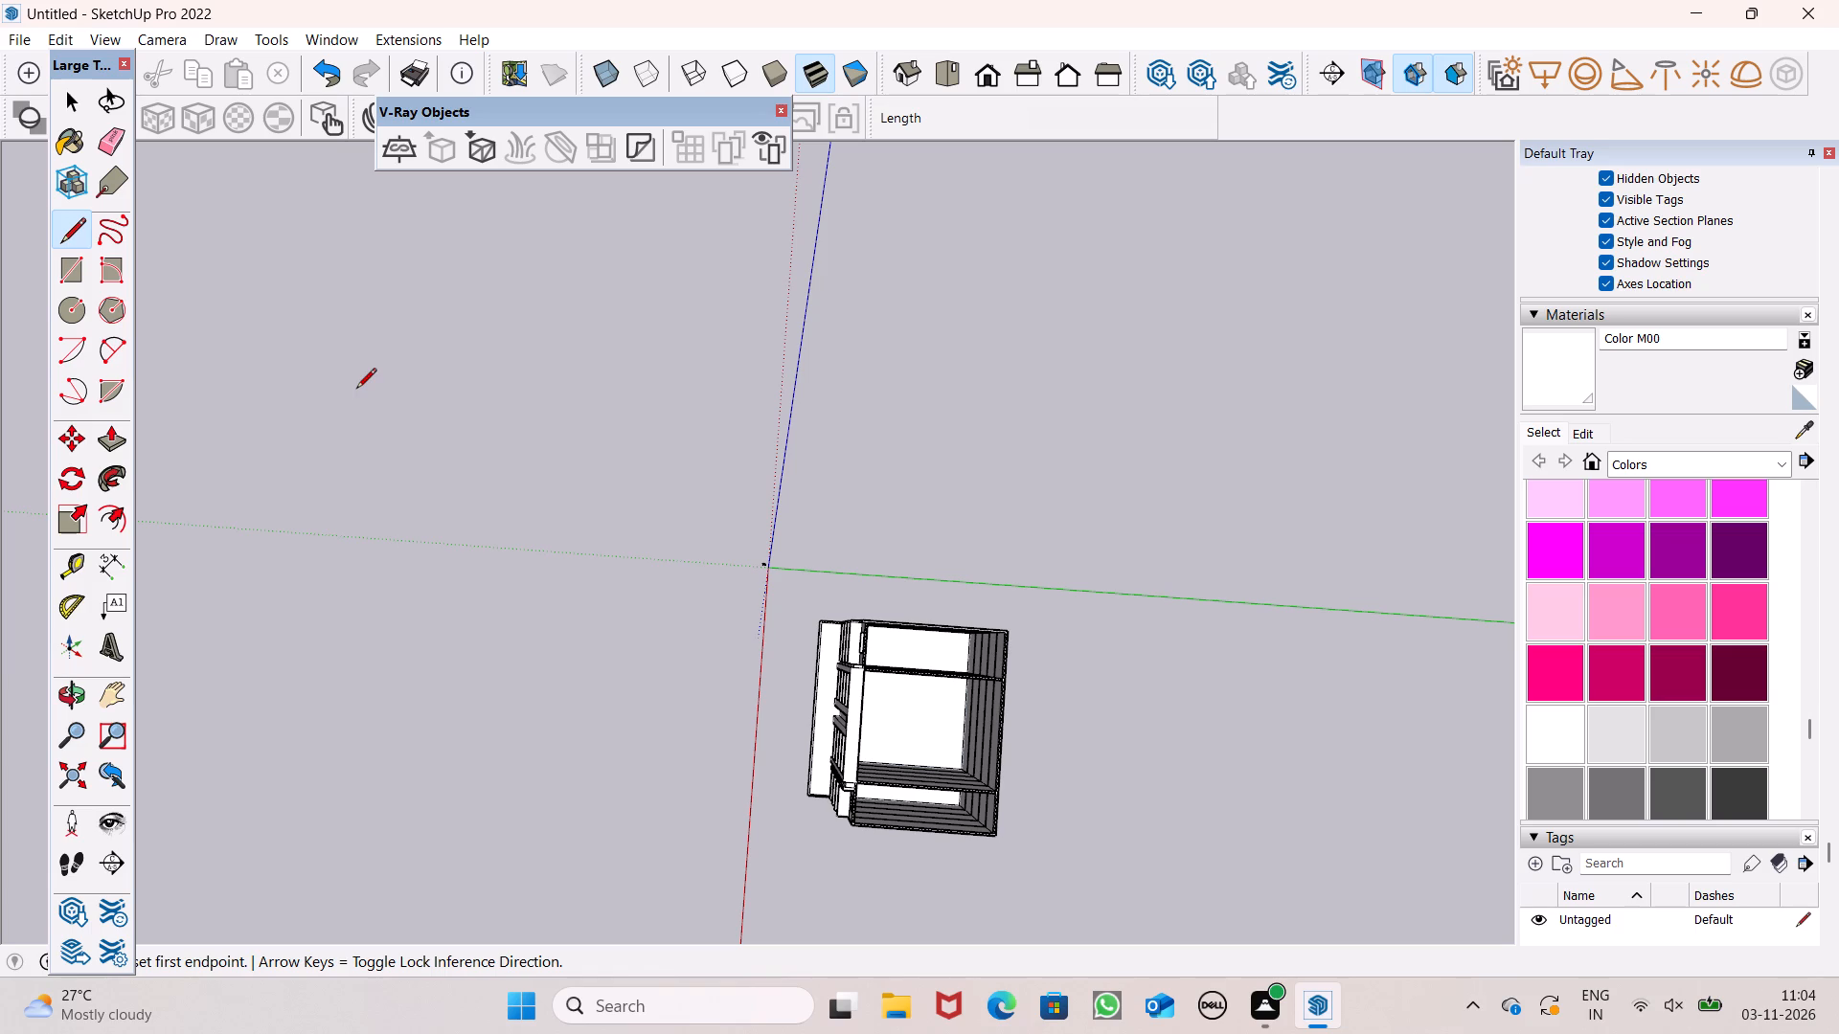
pyautogui.moveTo(896, 784); pyautogui.dragTo(851, 578, button='middle')
pyautogui.scroll(7, 1017, 753)
pyautogui.moveTo(1019, 752); pyautogui.dragTo(864, 731, button='middle')
pyautogui.scroll(1, 936, 753)
pyautogui.scroll(4, 700, 665)
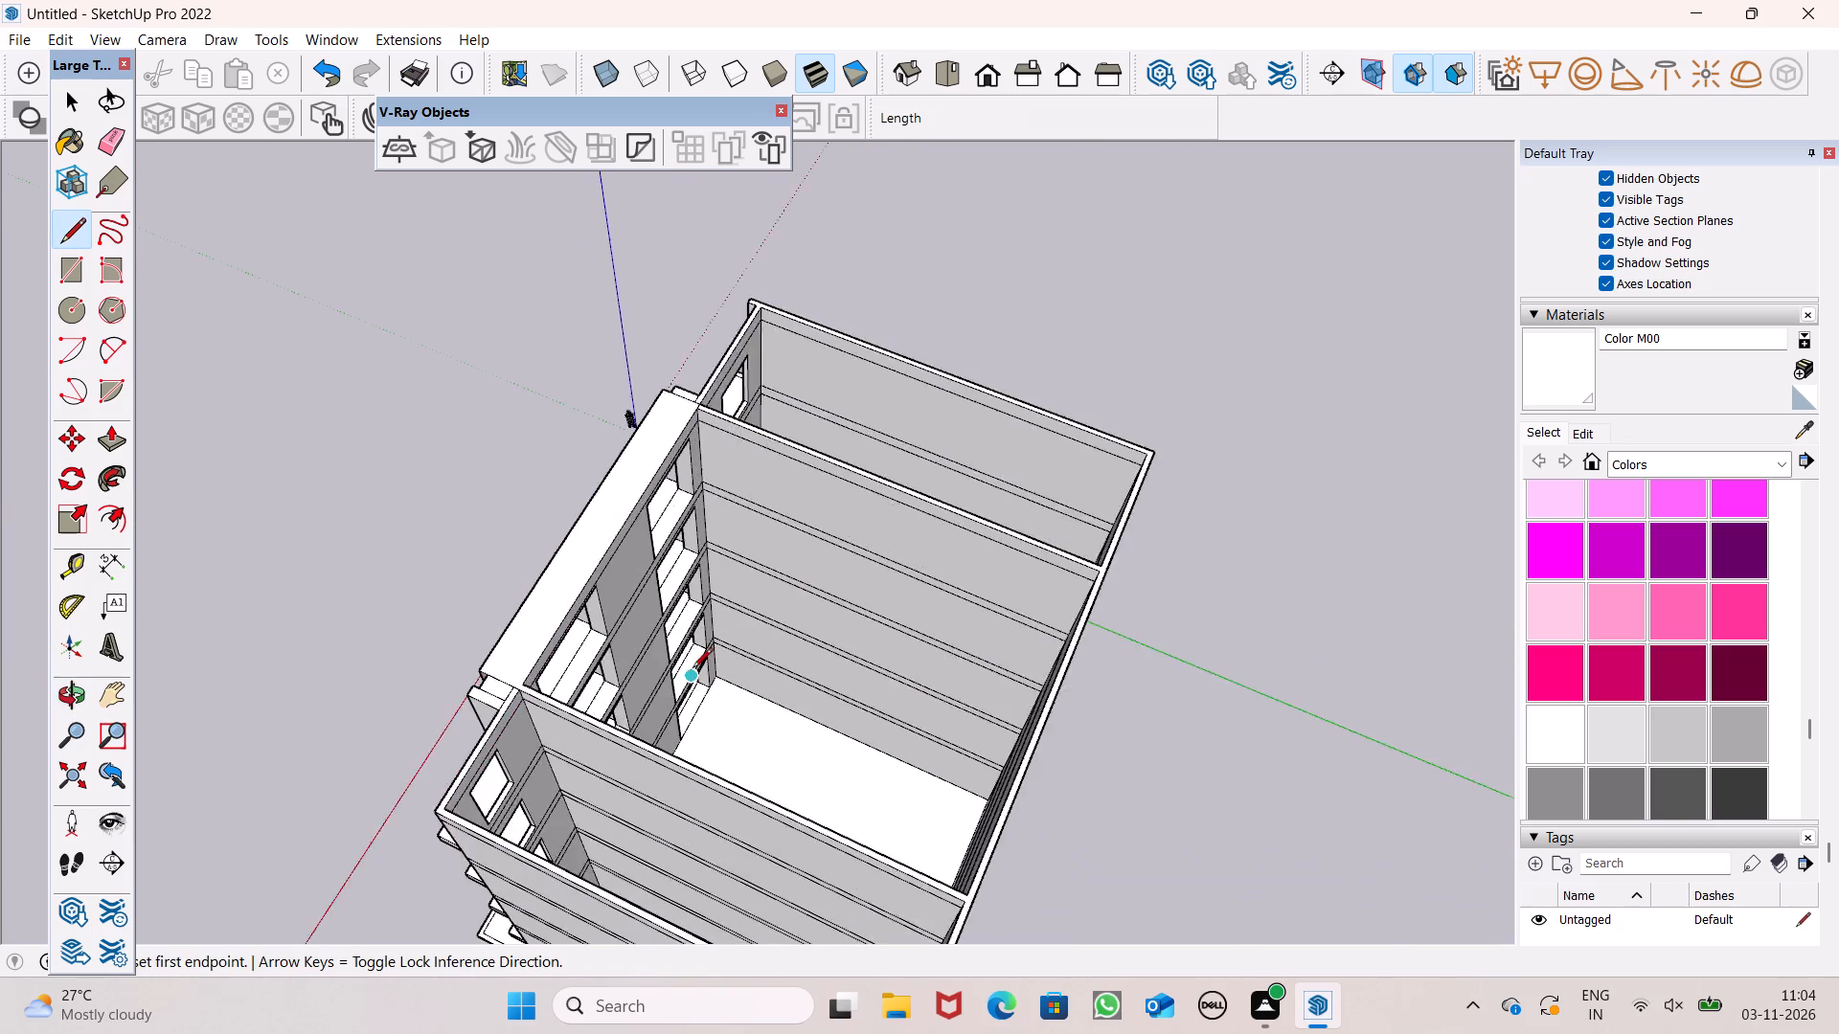
pyautogui.scroll(9, 692, 669)
pyautogui.click(752, 587)
pyautogui.click(834, 609)
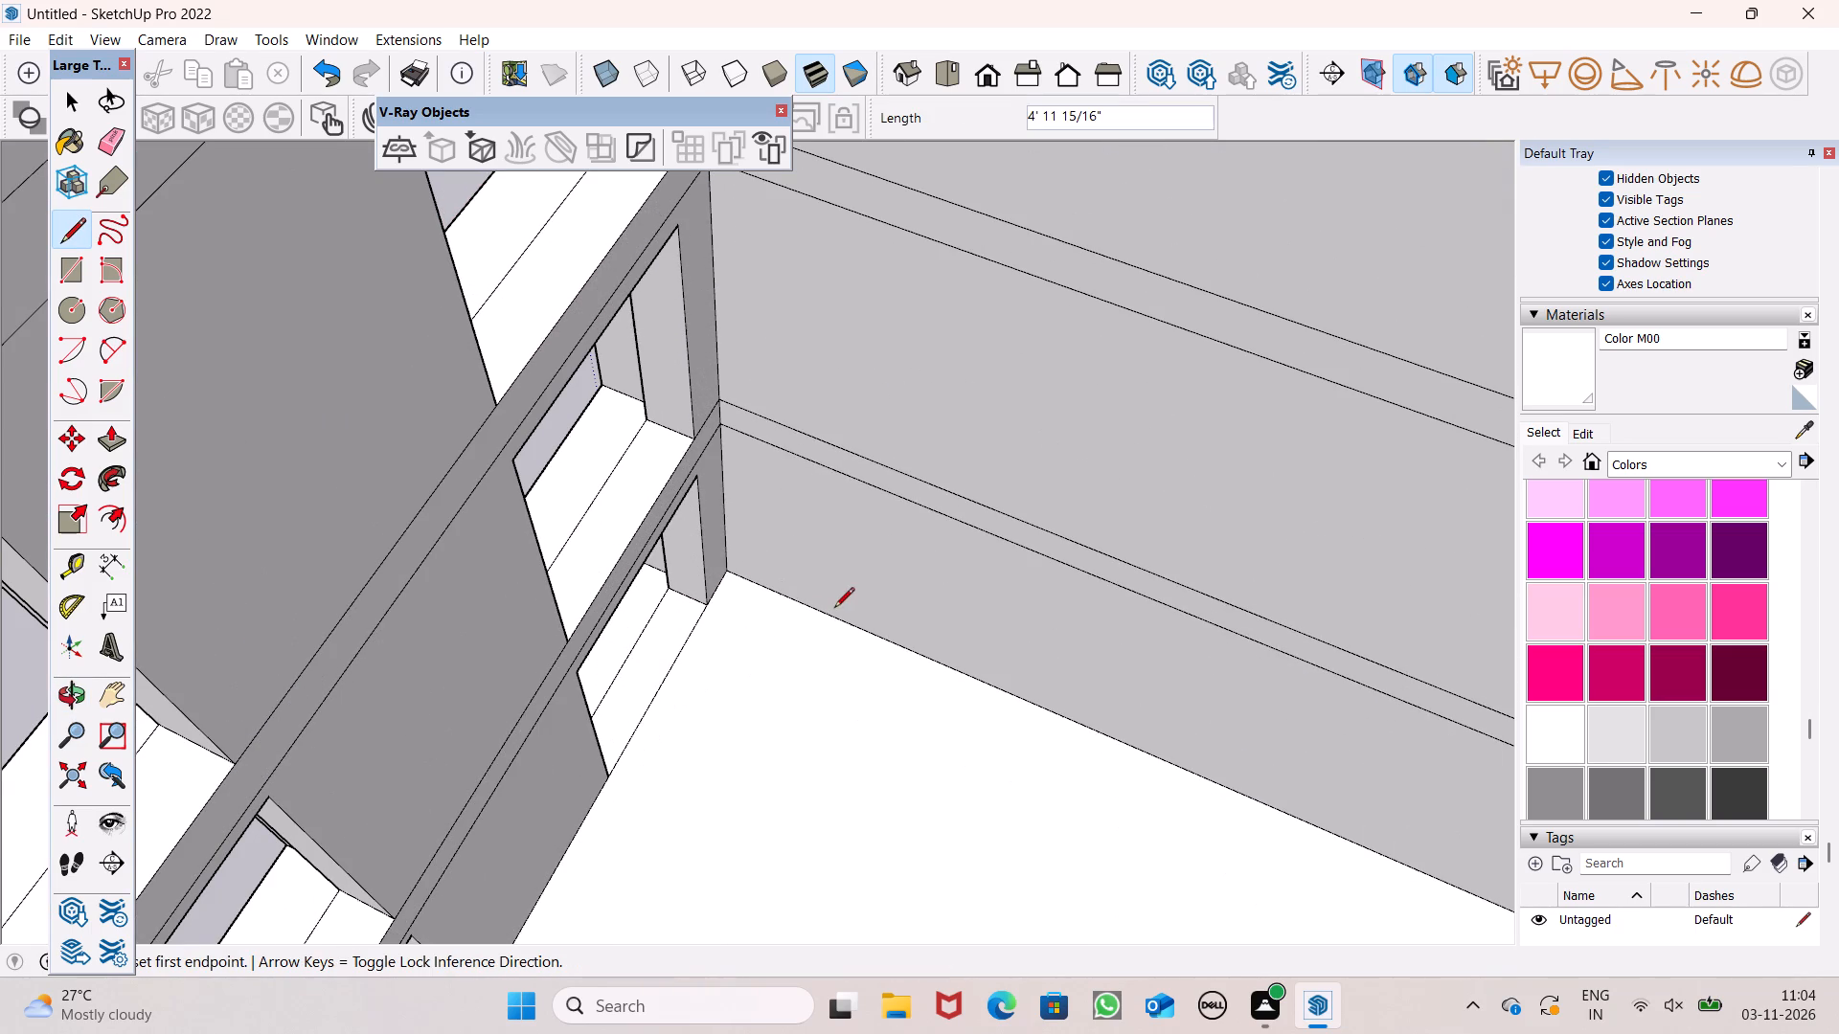
# Trace short lines about 1' long along the inner wall edge one level higher to close that floor with a face.
pyautogui.click(783, 428)
pyautogui.click(806, 438)
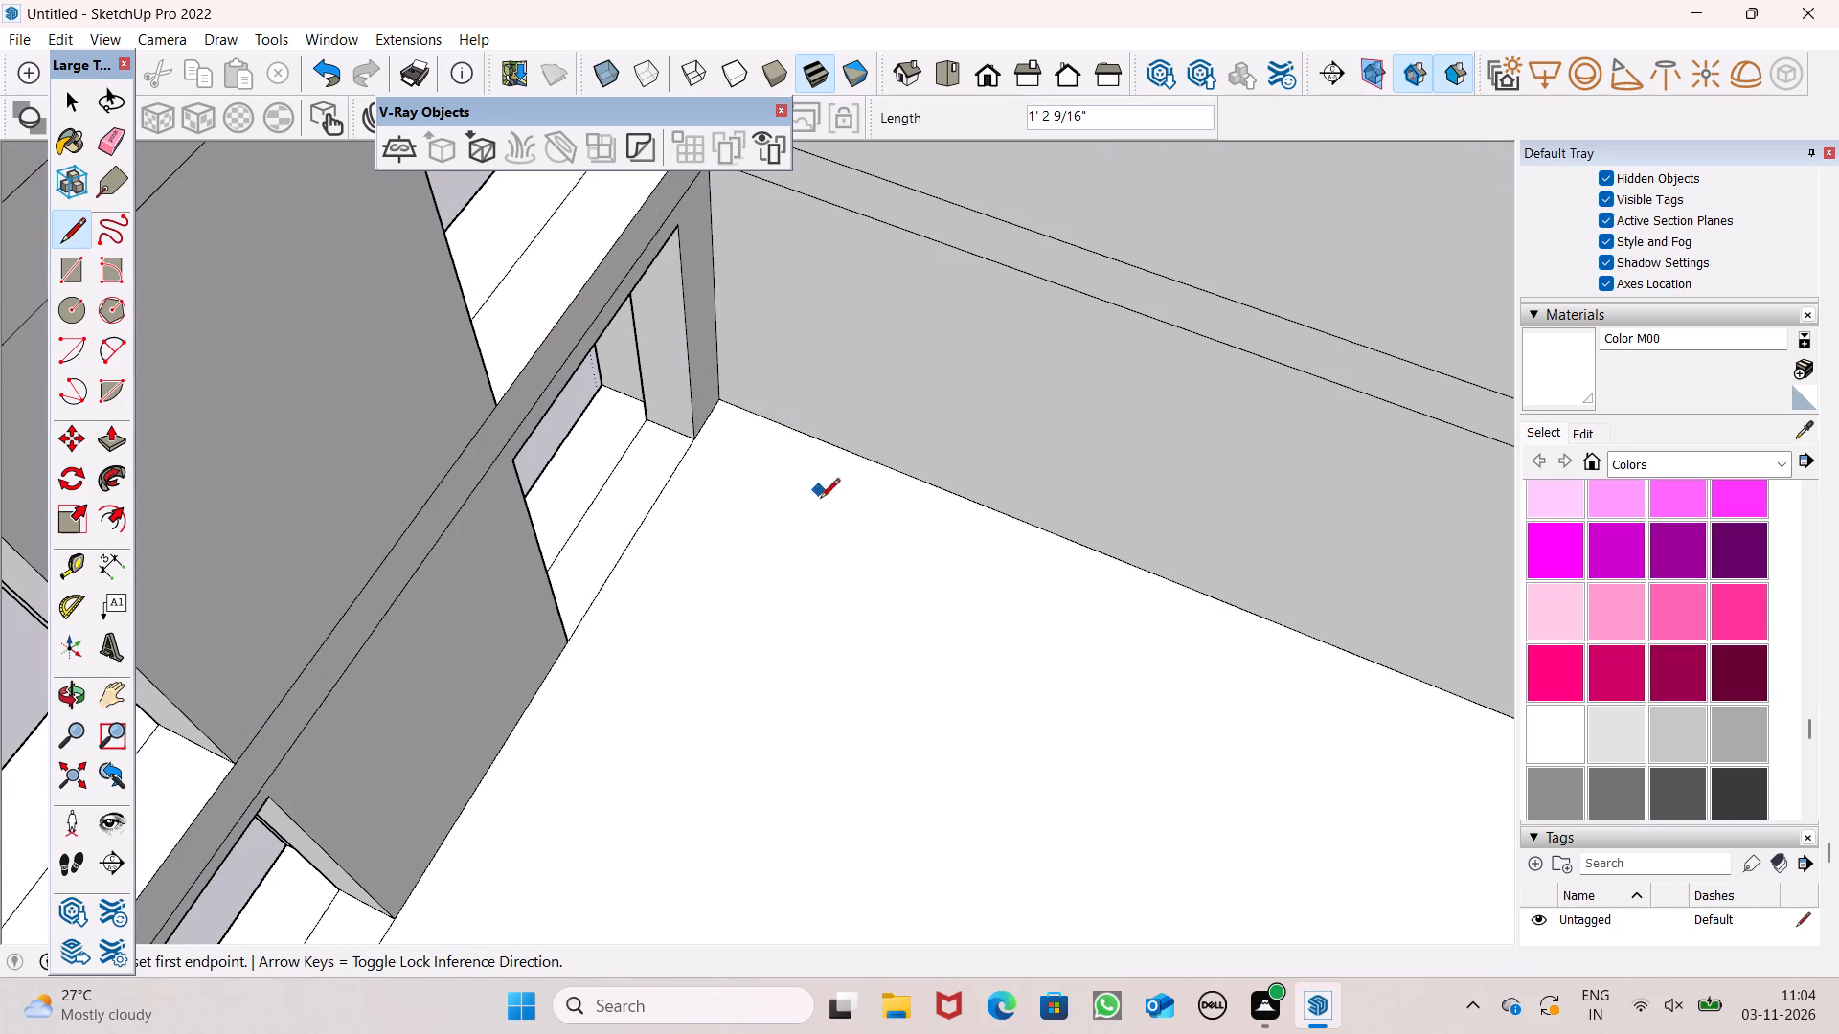
pyautogui.scroll(-8, 820, 550)
pyautogui.scroll(6, 825, 419)
pyautogui.click(839, 397)
pyautogui.click(856, 411)
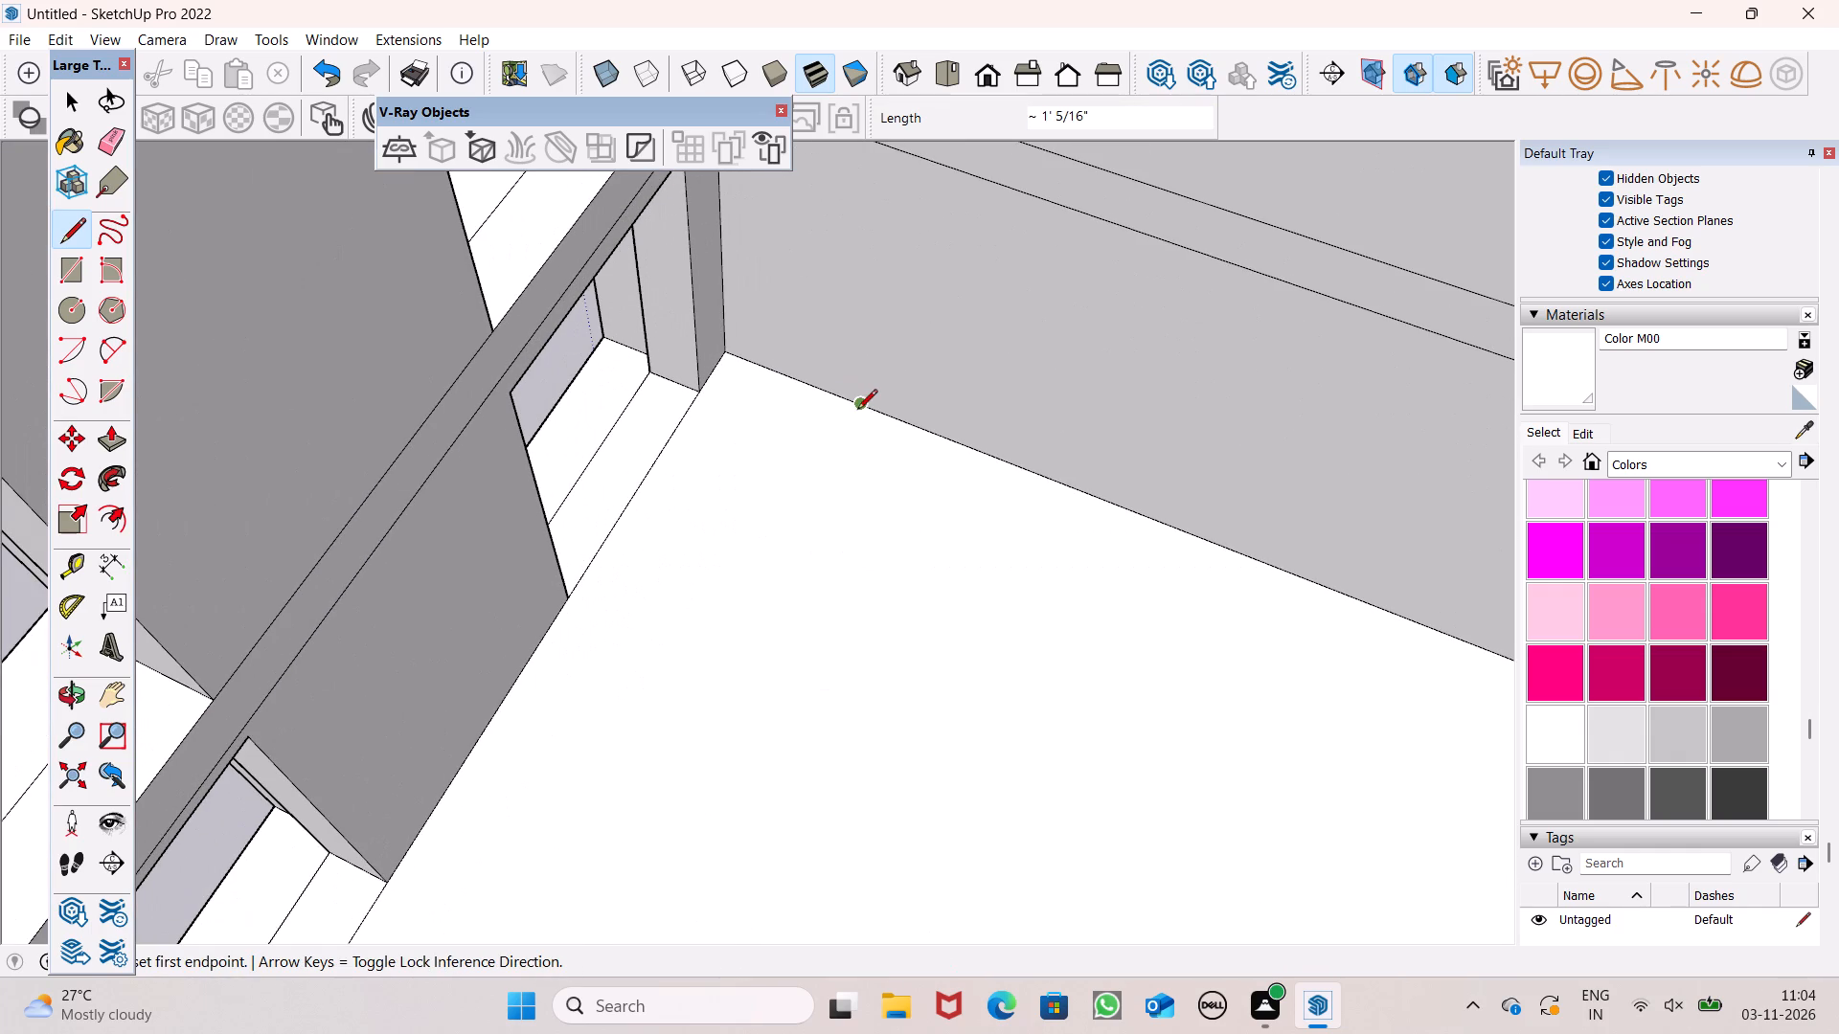
# Trace a short line along the inner wall at the central section's top-storey floor level to close it with a face.
pyautogui.scroll(-18, 839, 445)
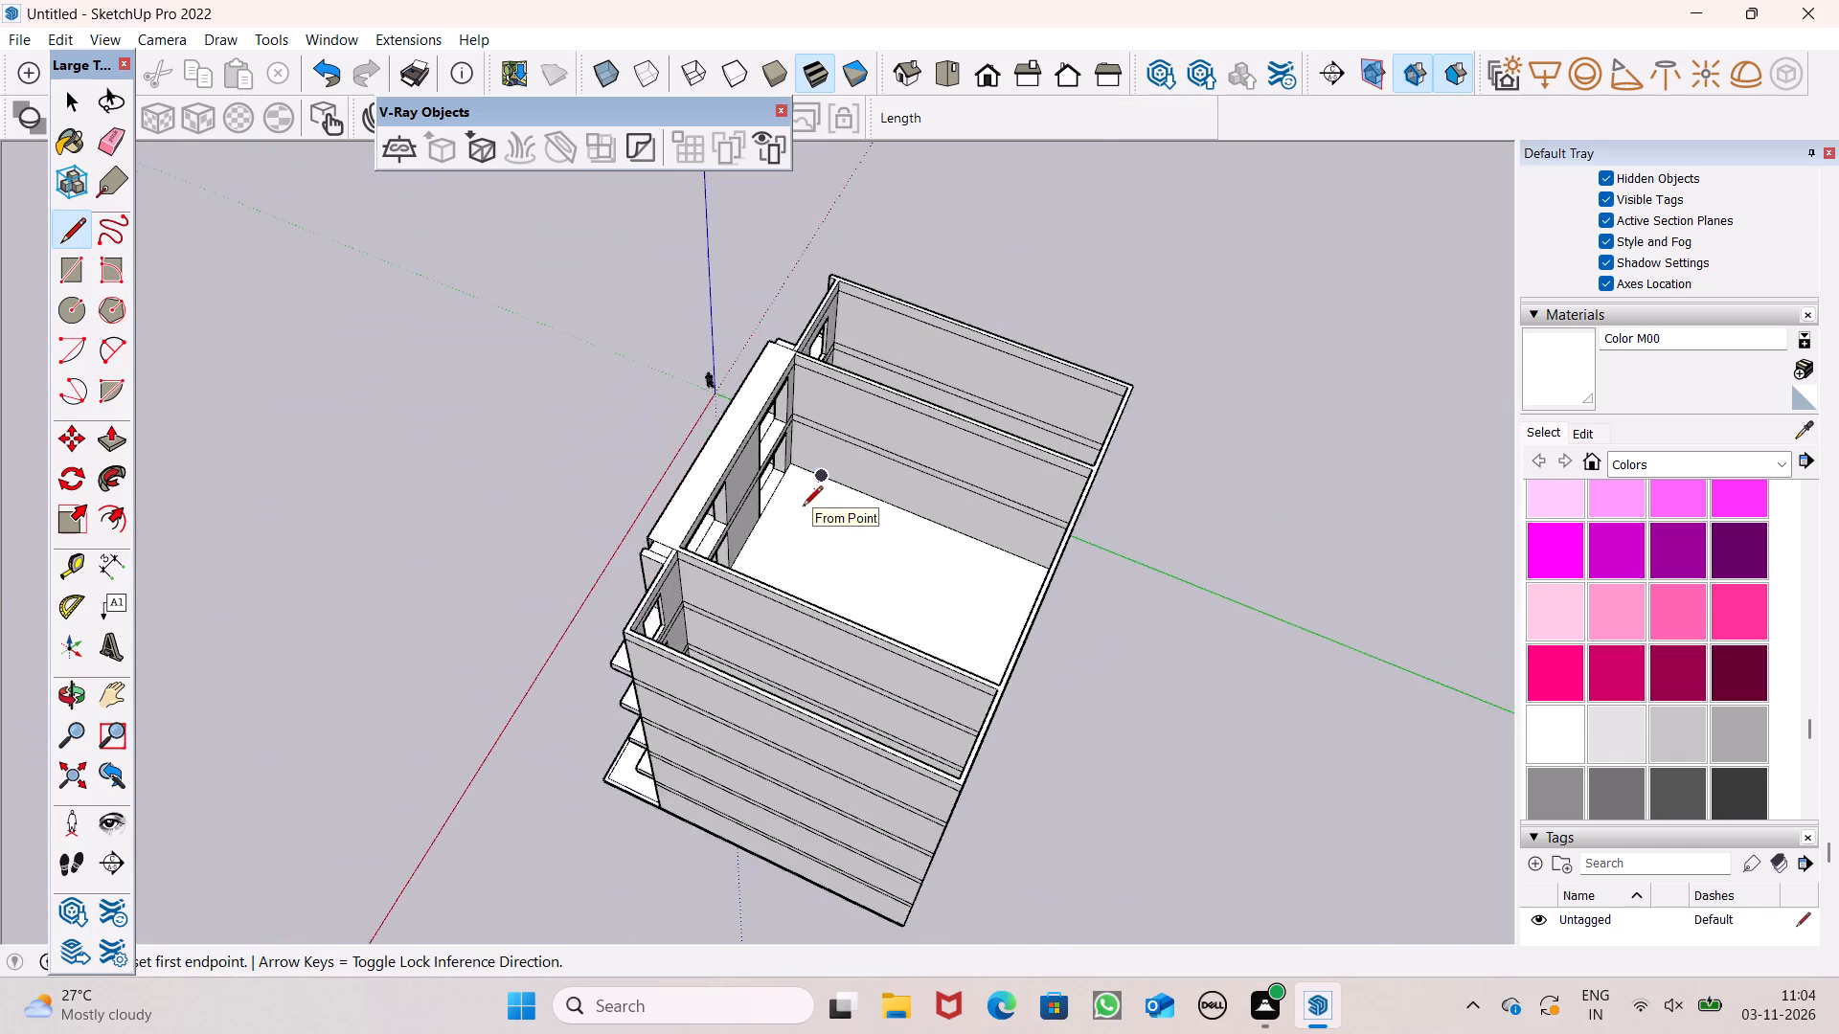
pyautogui.scroll(15, 811, 433)
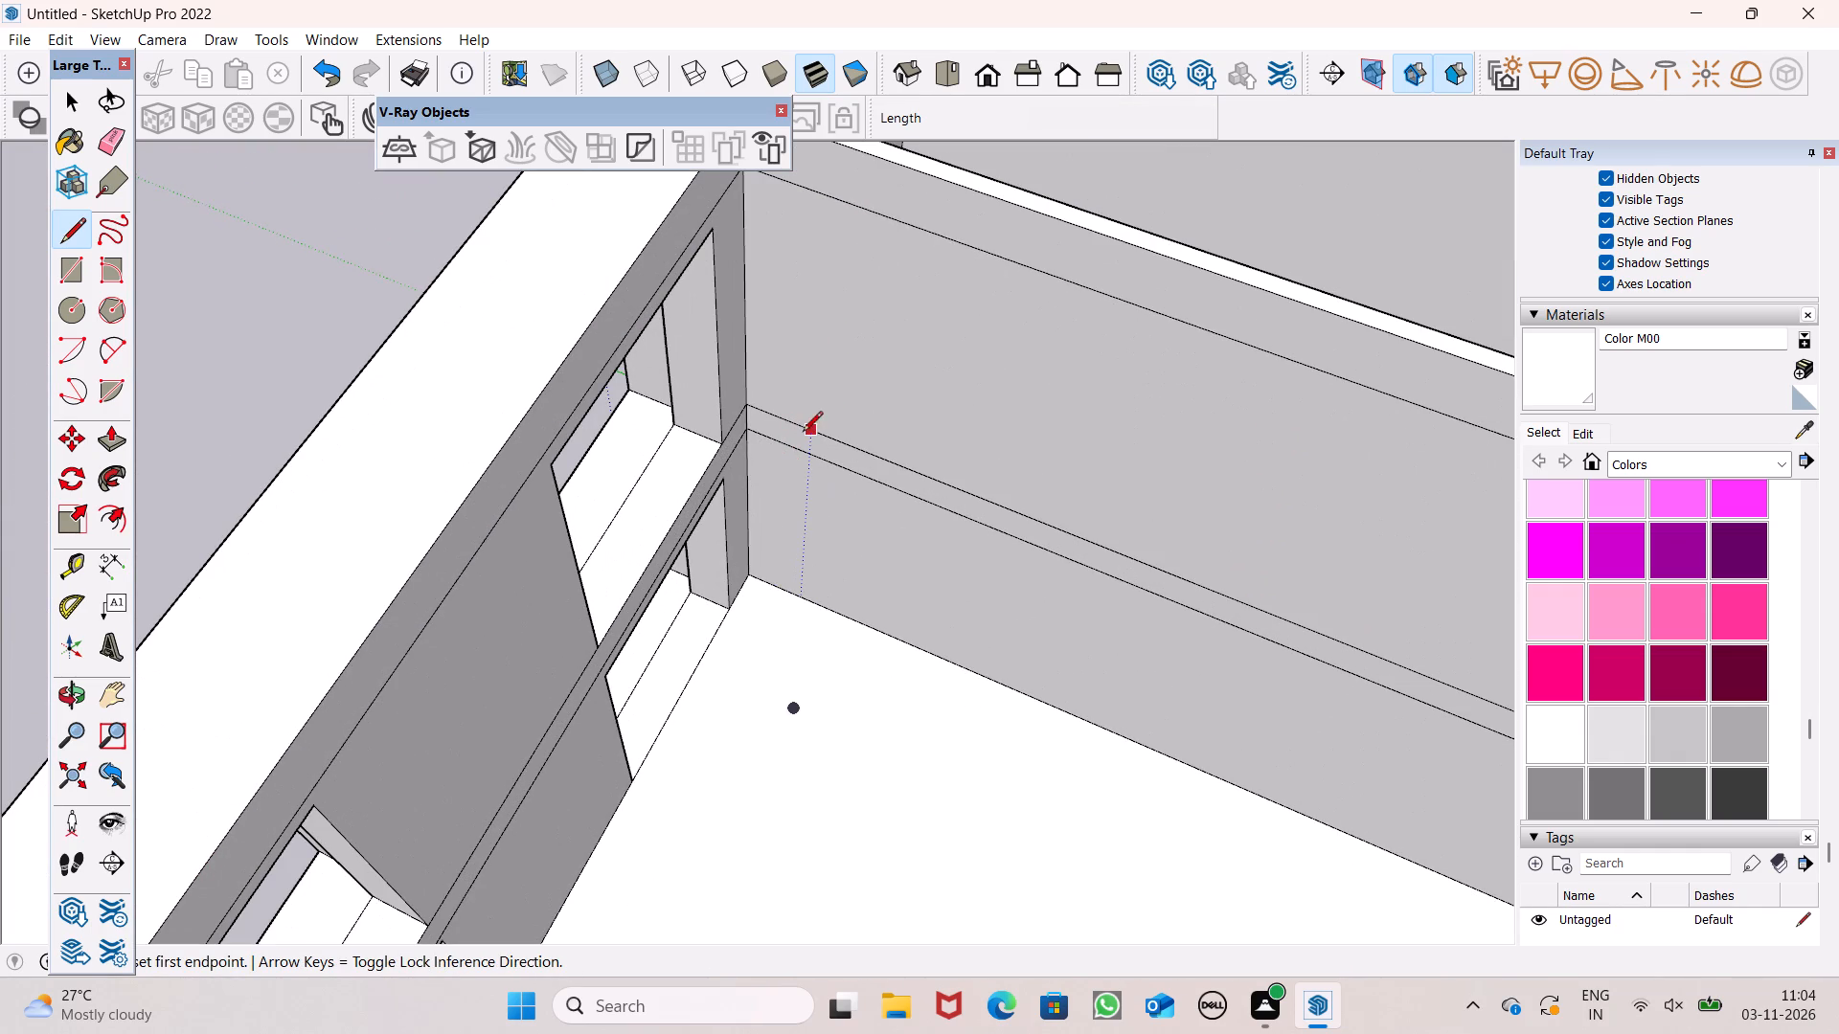
pyautogui.click(807, 429)
pyautogui.click(829, 449)
# Trace a short line along the inner top edge of the central section's wall to close the roof with a face.
pyautogui.scroll(-6, 819, 479)
pyautogui.scroll(1, 828, 385)
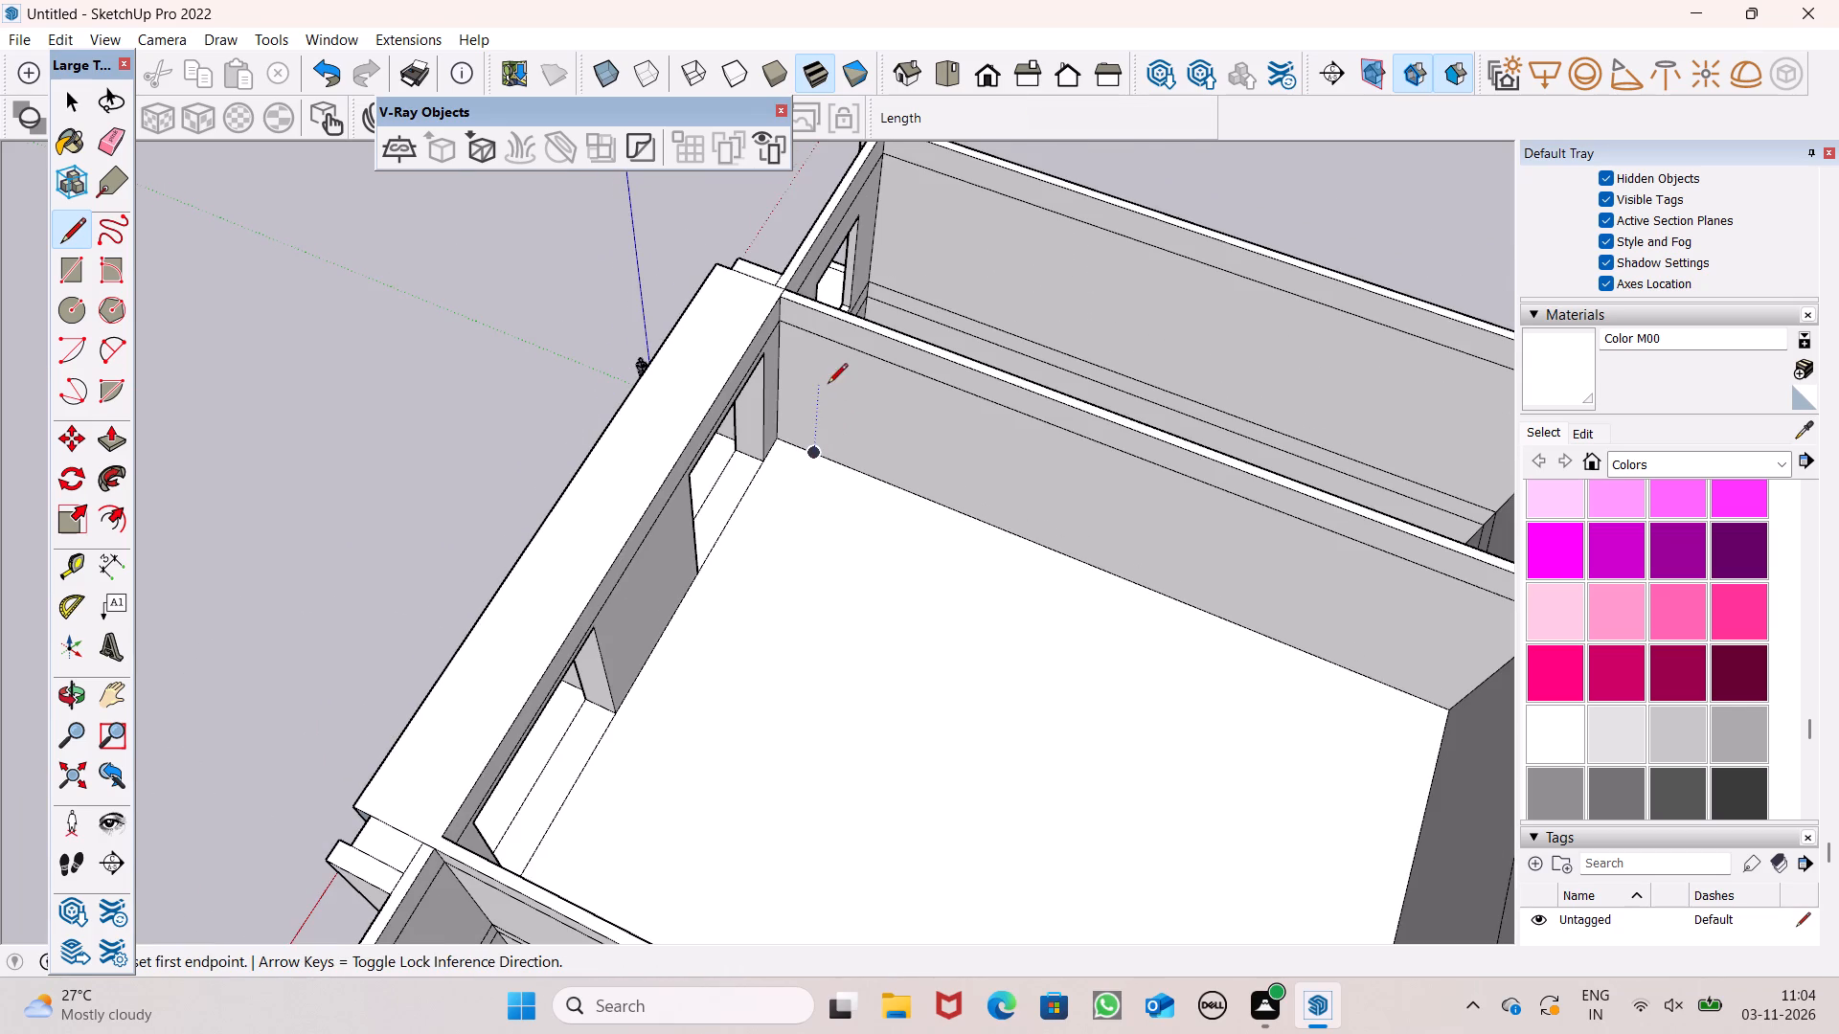
pyautogui.scroll(1, 828, 385)
pyautogui.click(875, 319)
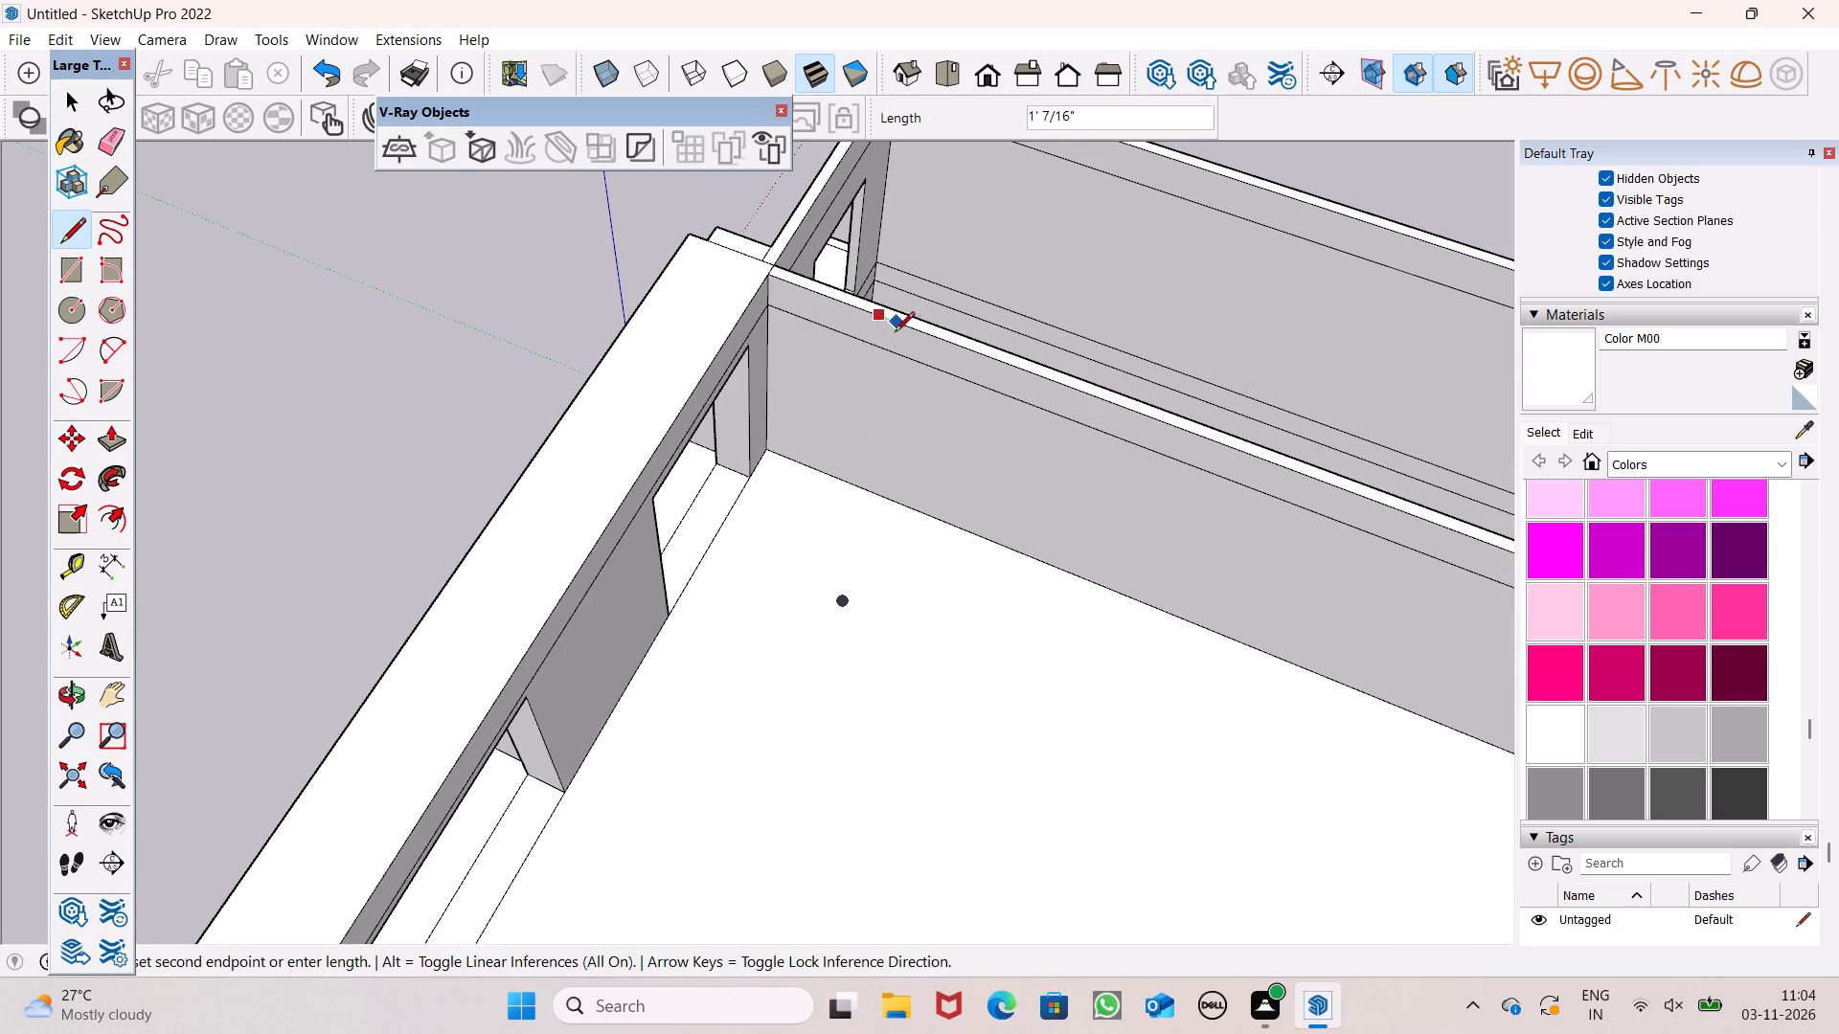
pyautogui.click(899, 335)
# Push/Pull the second-storey floor face in the central section by 6" to give the slab thickness.
pyautogui.scroll(-6, 873, 368)
pyautogui.moveTo(528, 598); pyautogui.dragTo(1232, 242, button='middle')
pyautogui.scroll(-3, 894, 455)
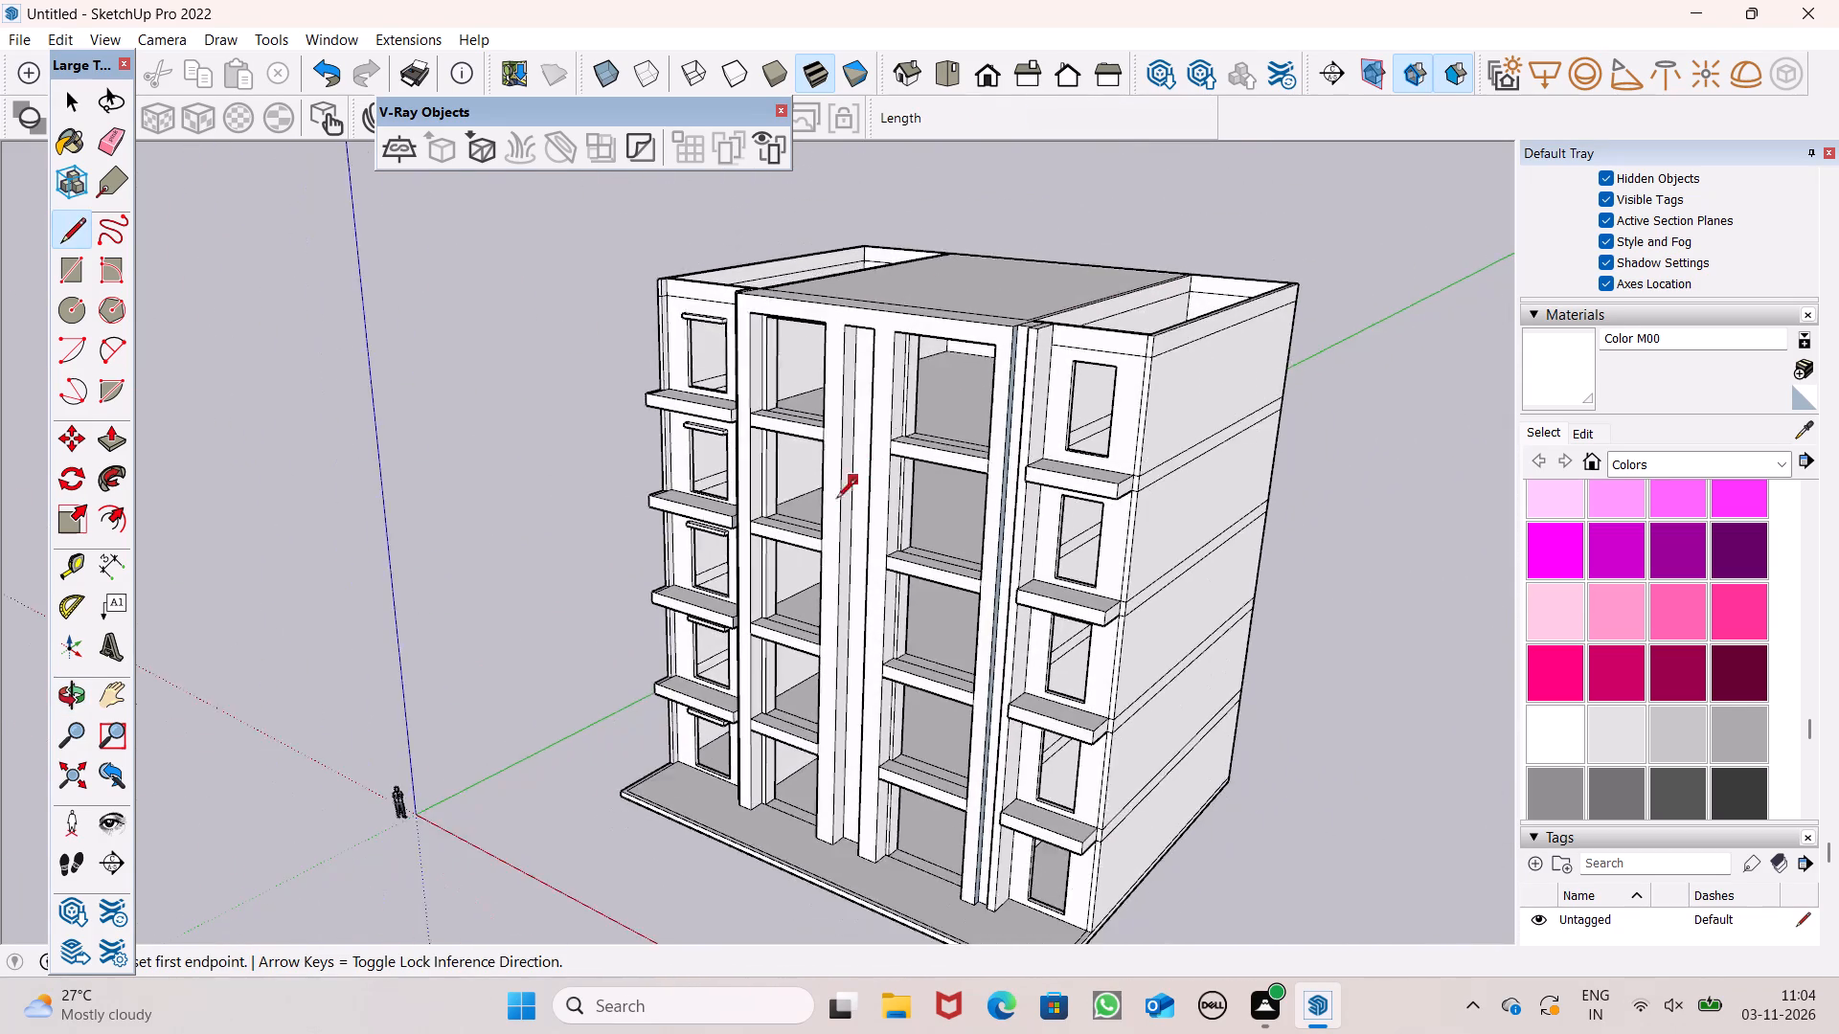
pyautogui.moveTo(851, 472); pyautogui.dragTo(1120, 158, button='middle')
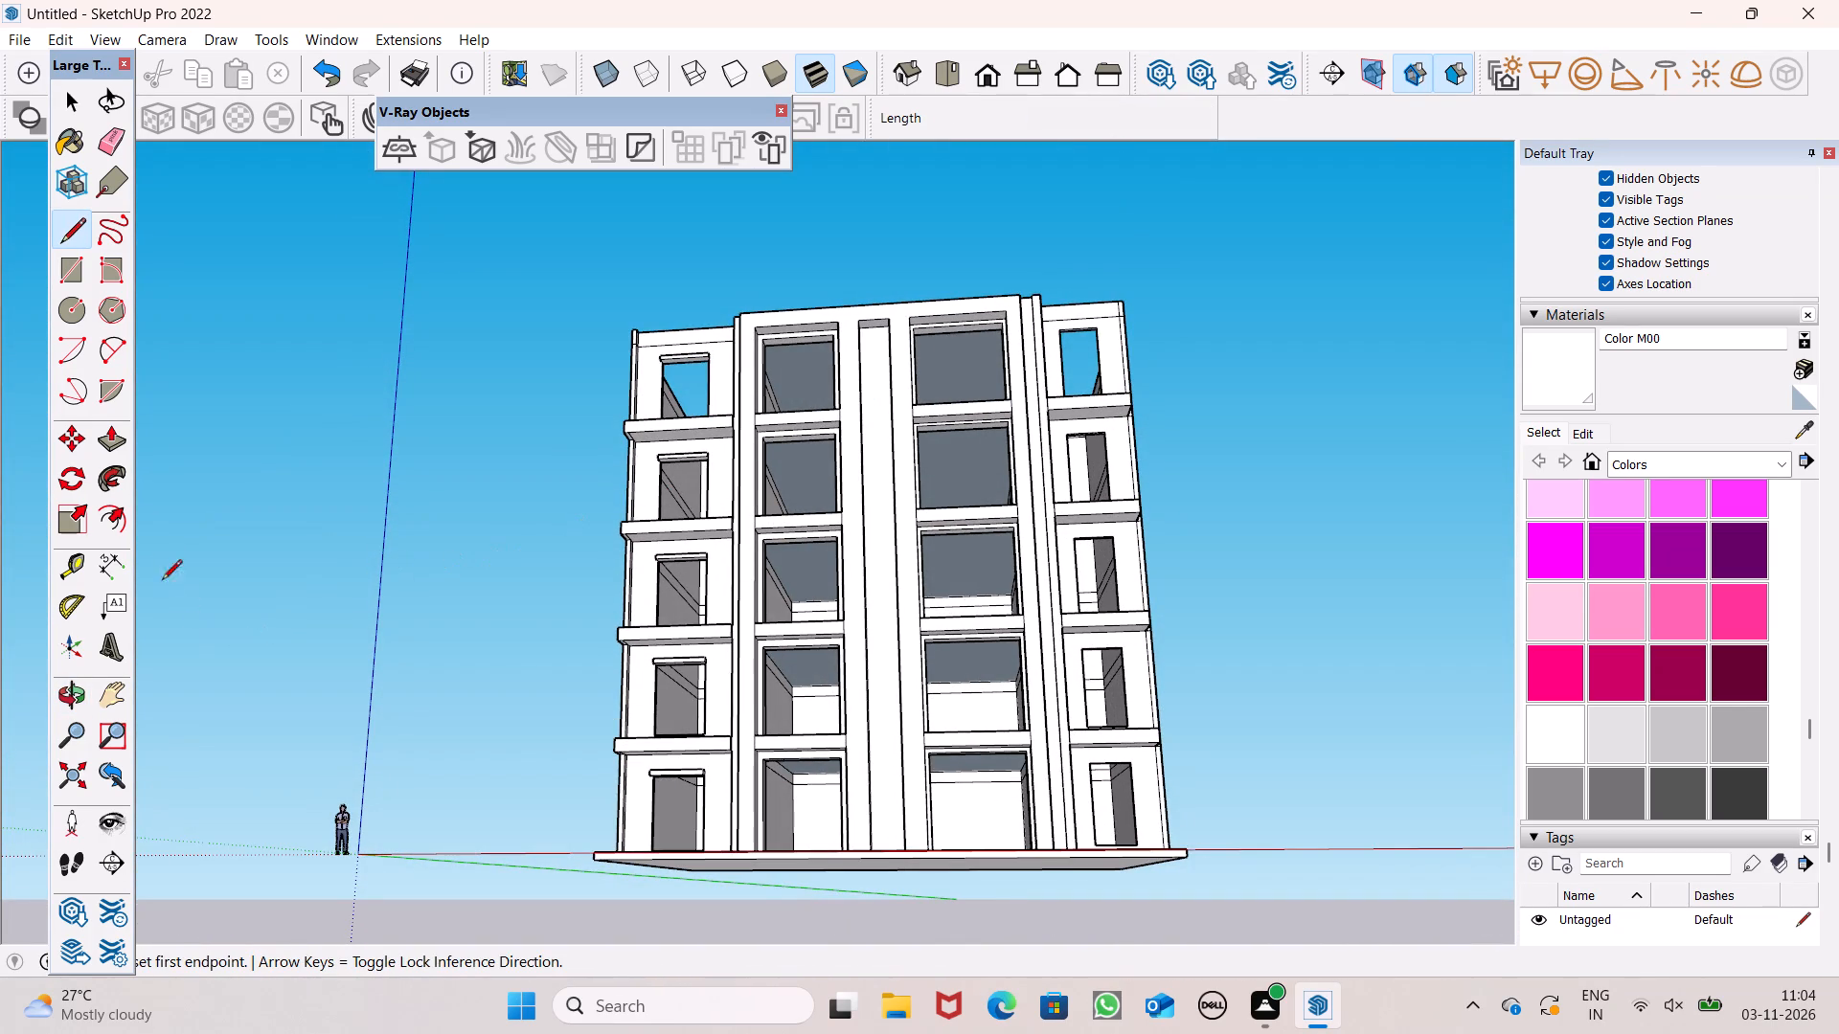
pyautogui.click(102, 441)
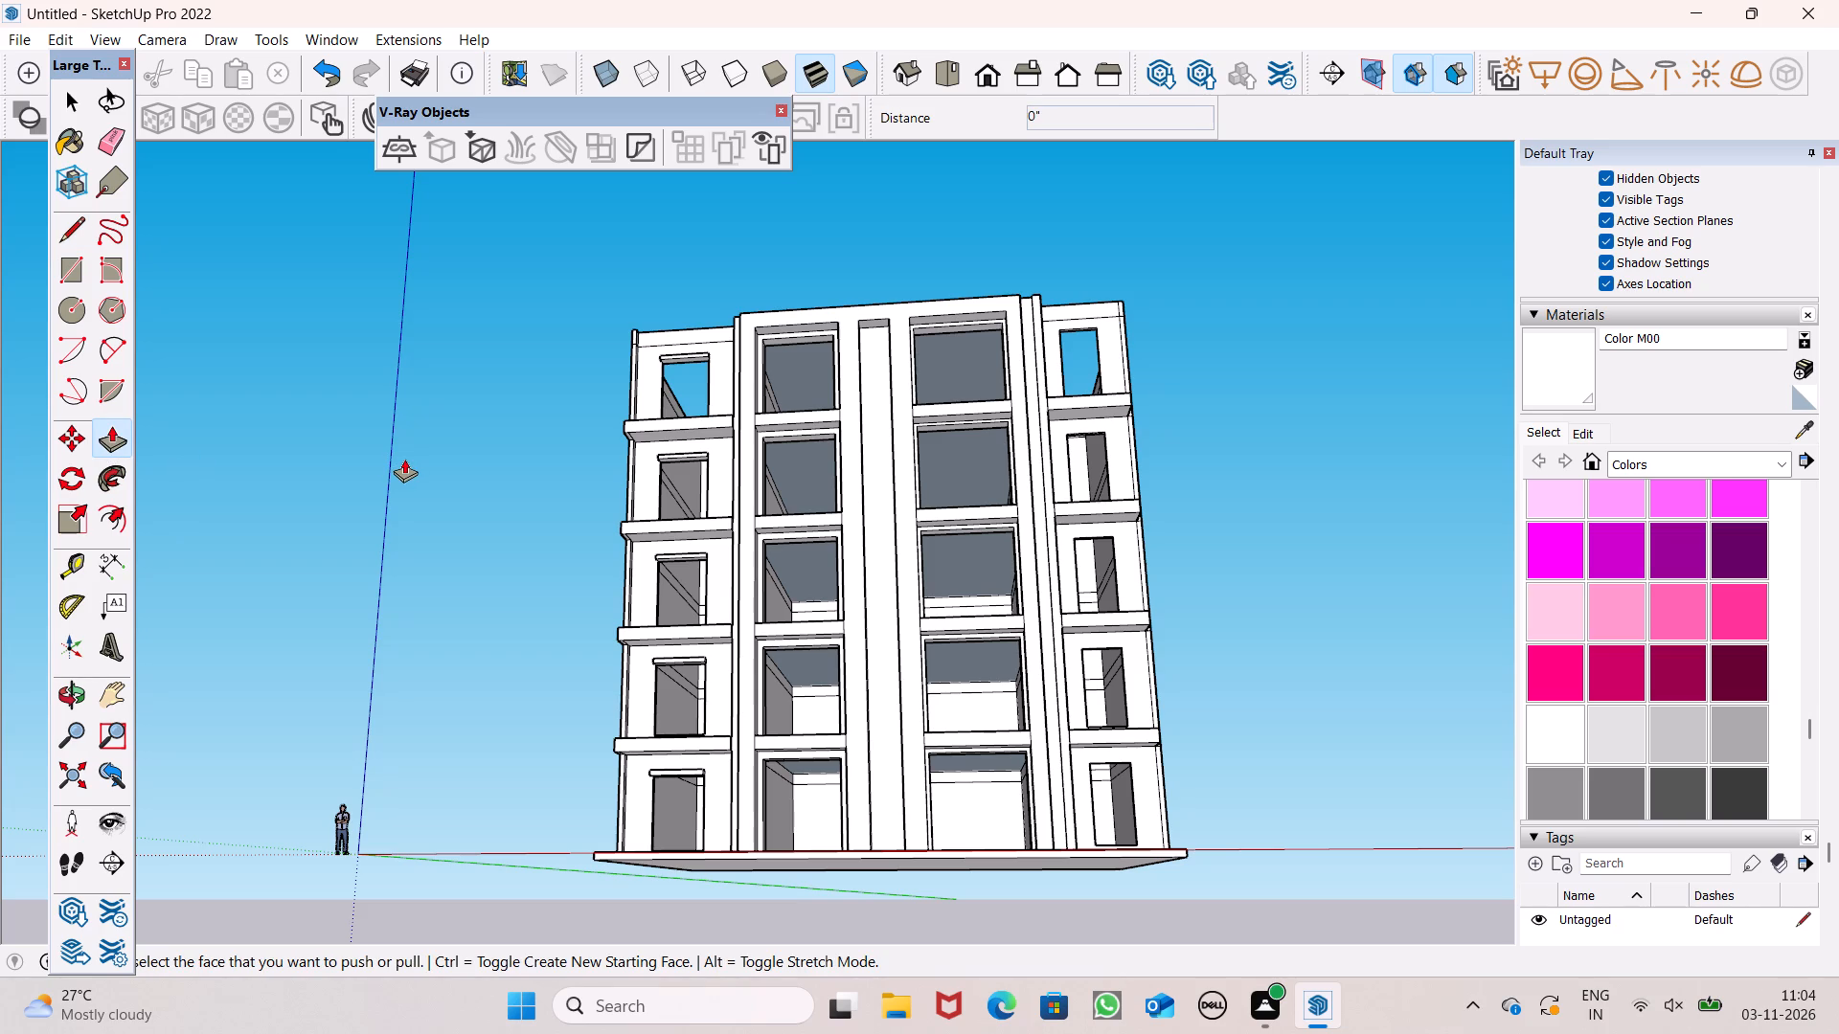
pyautogui.scroll(1, 900, 751)
pyautogui.moveTo(900, 752); pyautogui.dragTo(900, 753, button='middle')
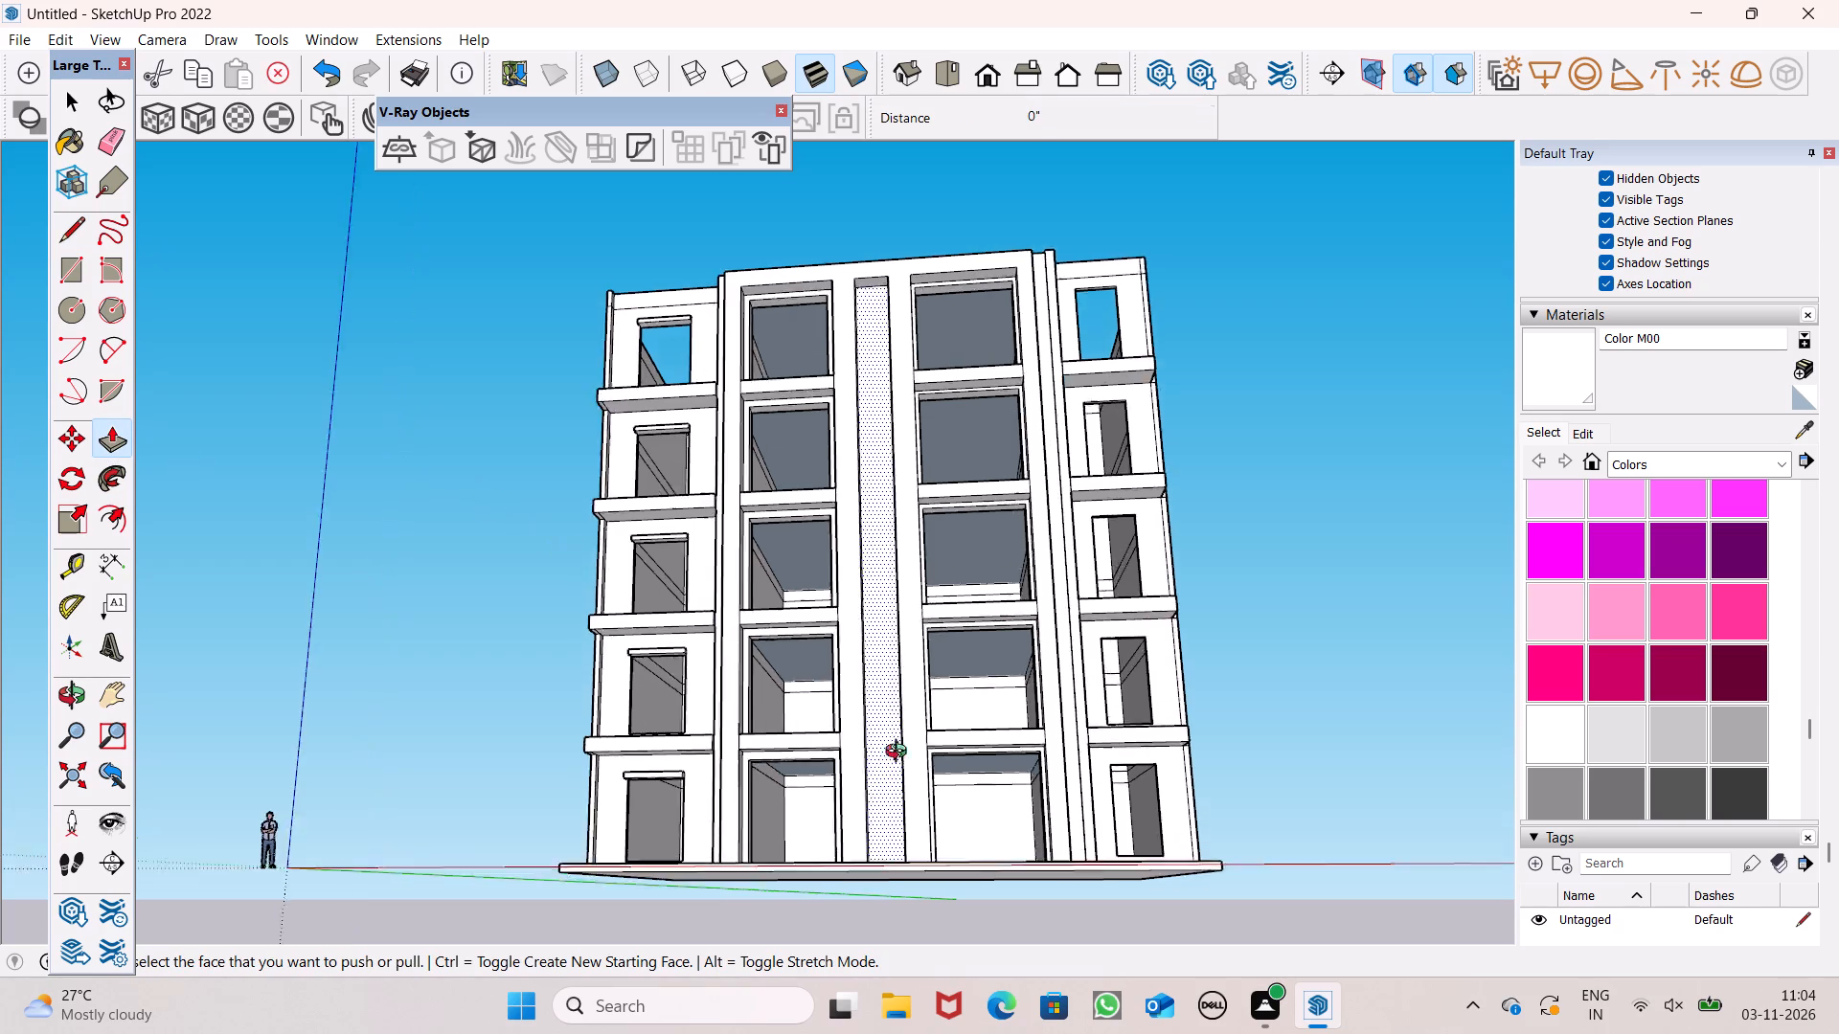
pyautogui.moveTo(900, 753); pyautogui.dragTo(855, 977, button='middle')
pyautogui.scroll(2, 901, 801)
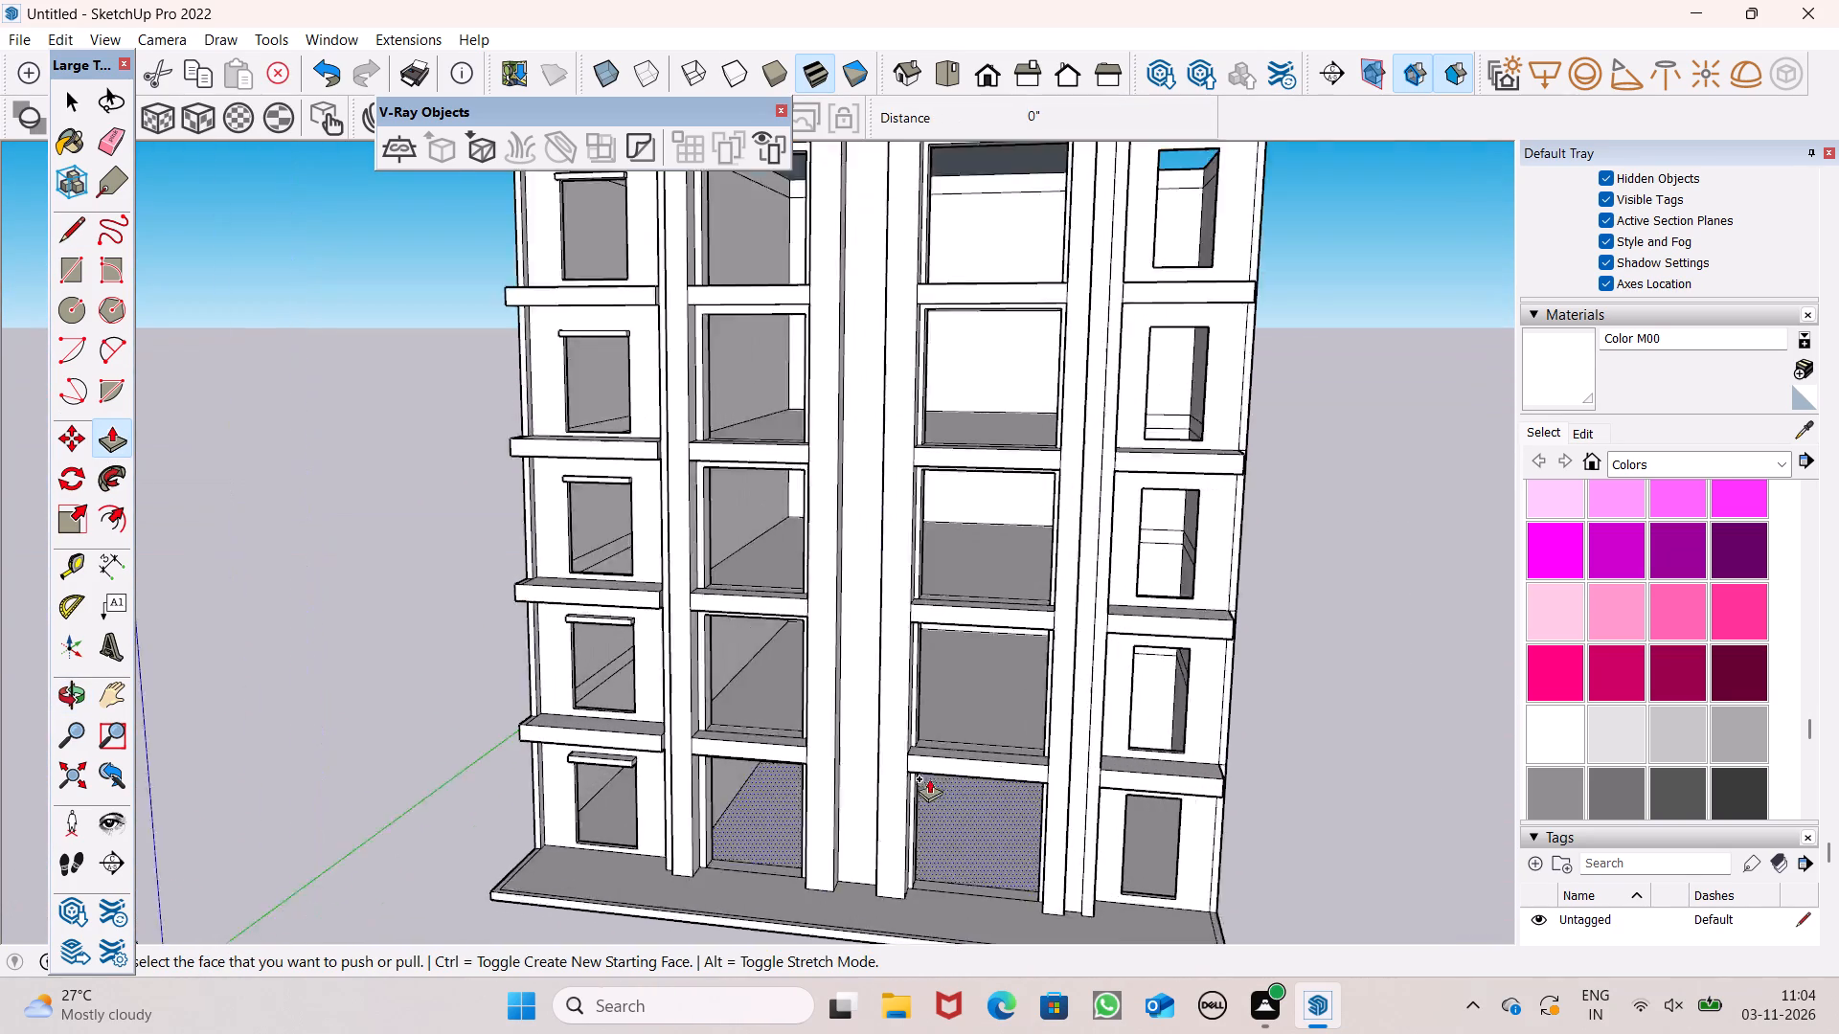
pyautogui.scroll(5, 929, 778)
pyautogui.moveTo(947, 686); pyautogui.dragTo(947, 708)
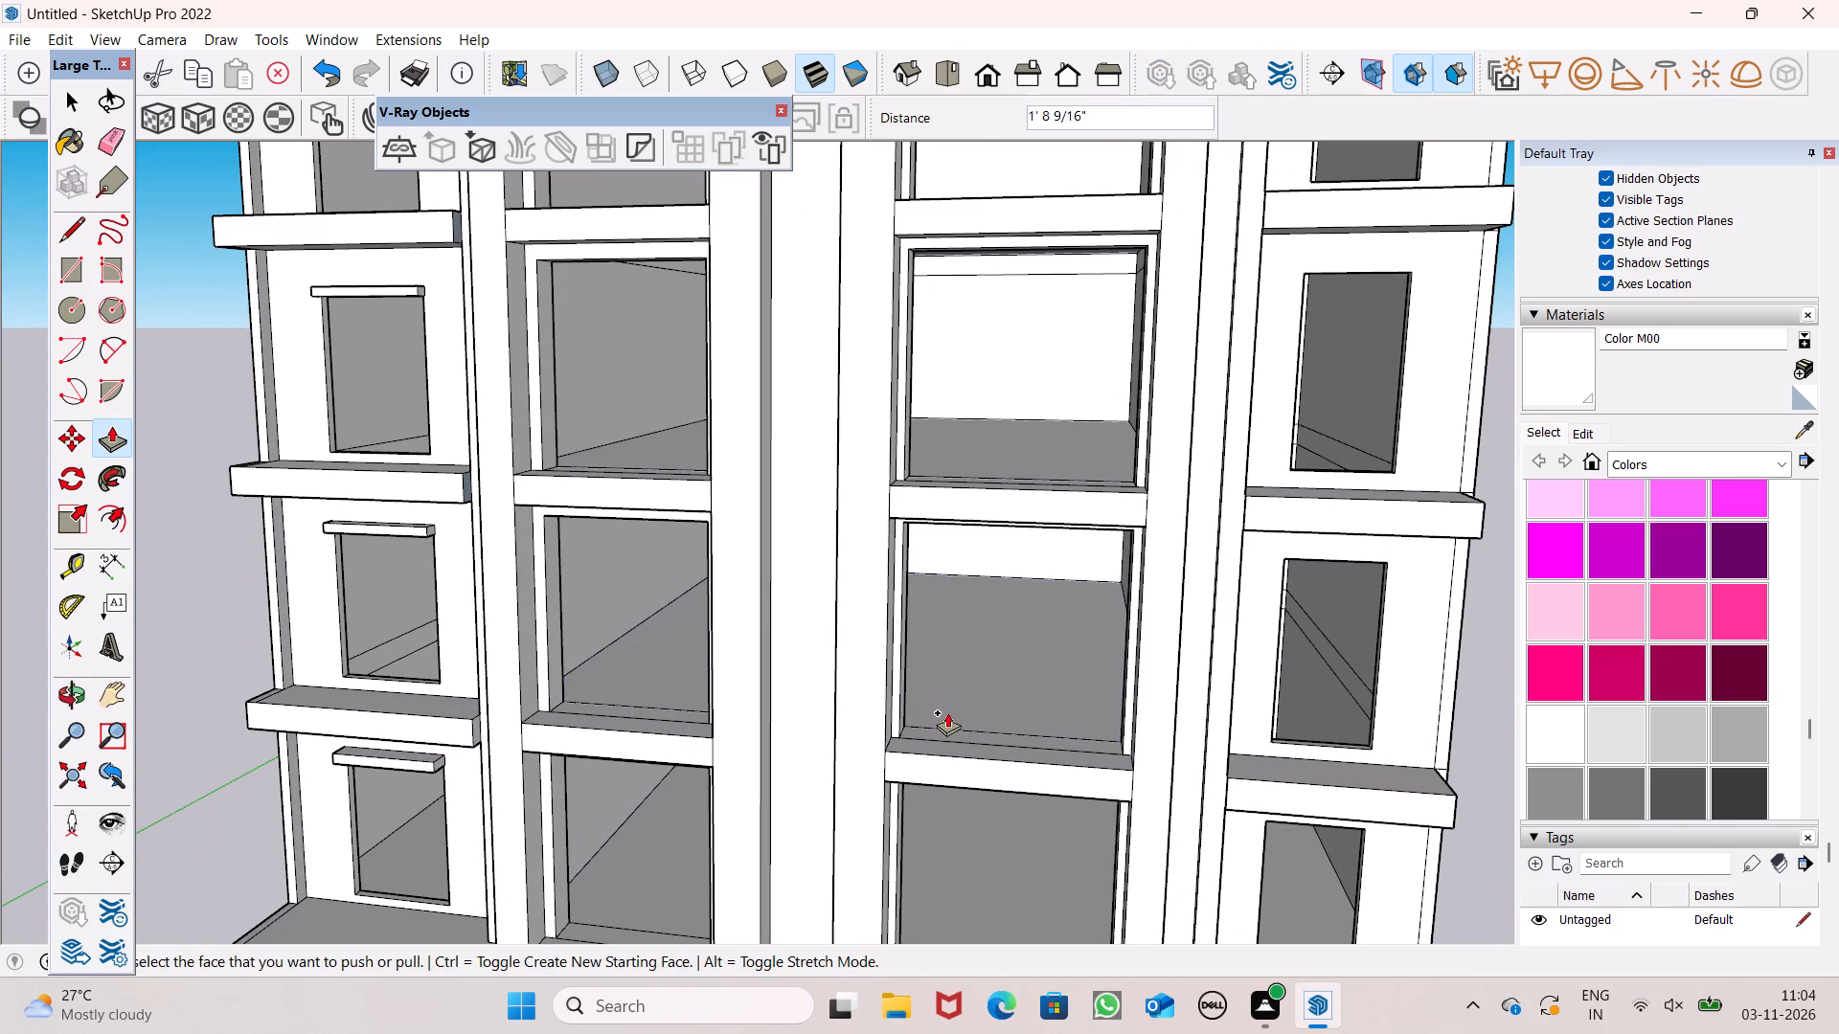
pyautogui.write('6"')
pyautogui.press('Return')
pyautogui.scroll(-5, 947, 715)
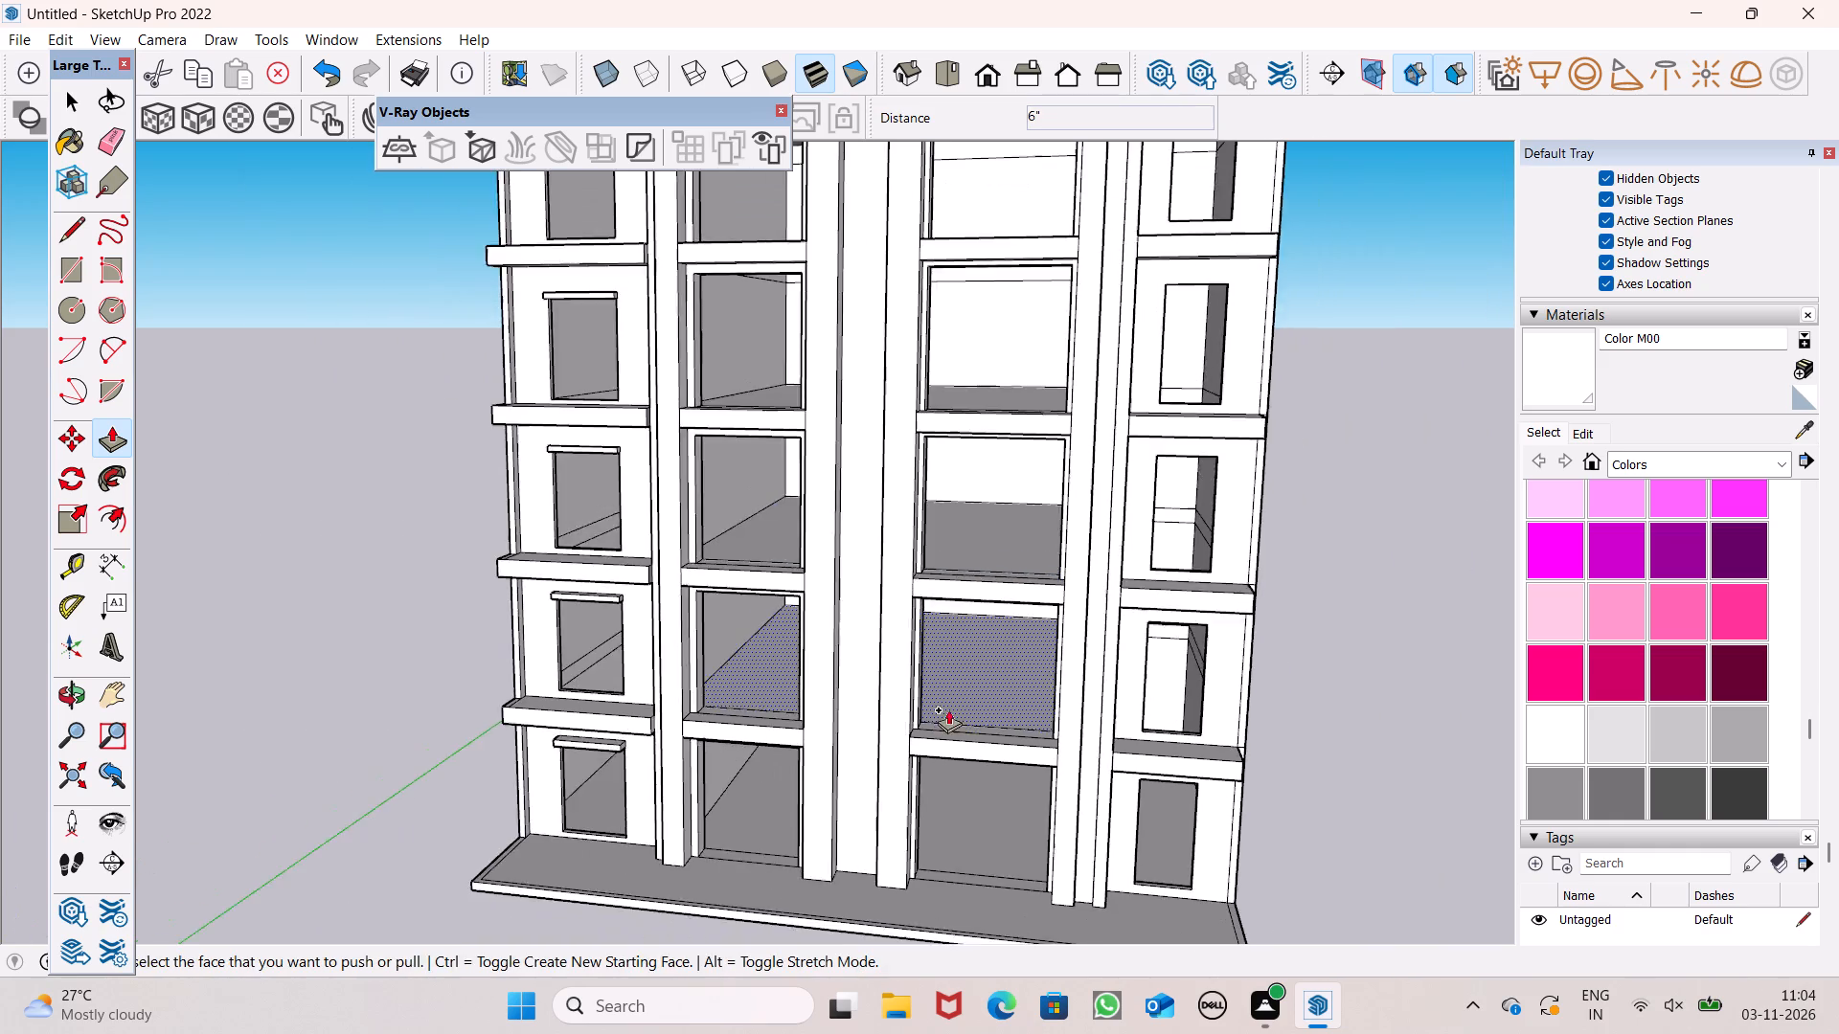
# Push/Pull the third-storey floor face in the central section by 6" to give the slab thickness.
pyautogui.scroll(-1, 948, 709)
pyautogui.moveTo(970, 678); pyautogui.dragTo(999, 825, button='middle')
pyautogui.scroll(6, 934, 641)
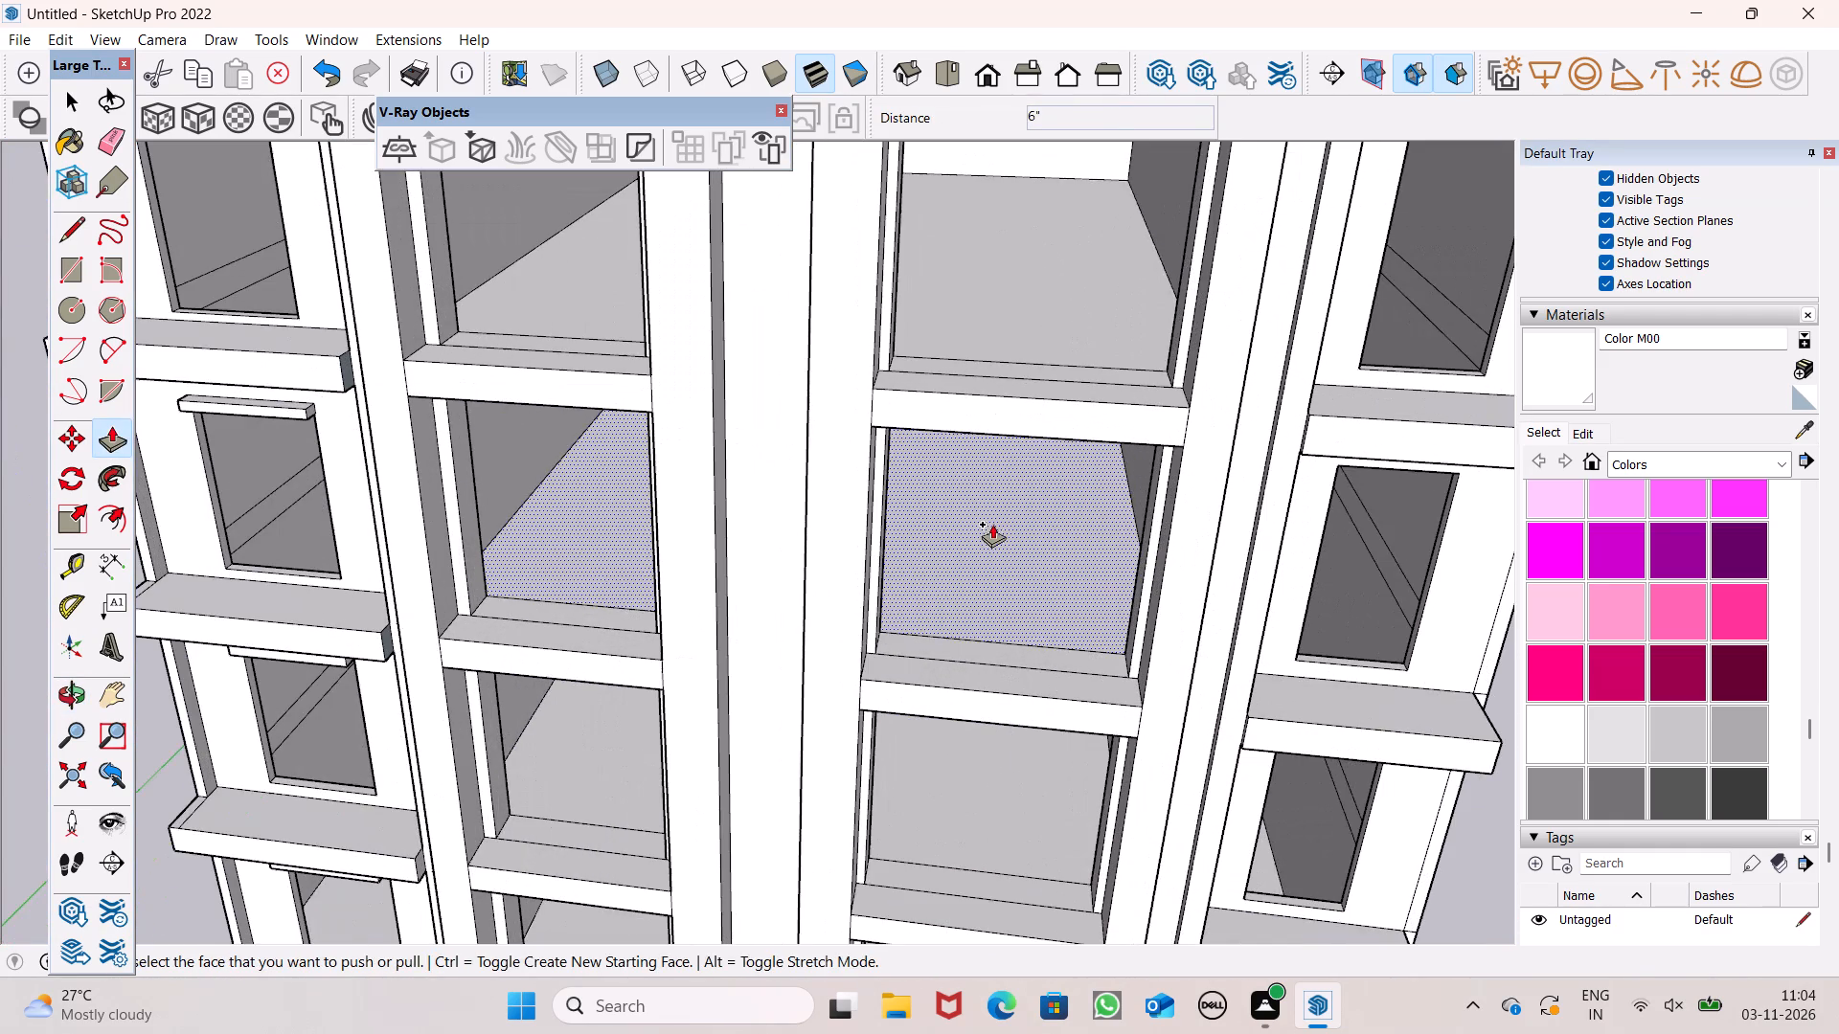
pyautogui.moveTo(991, 526); pyautogui.dragTo(994, 557)
pyautogui.write('6"')
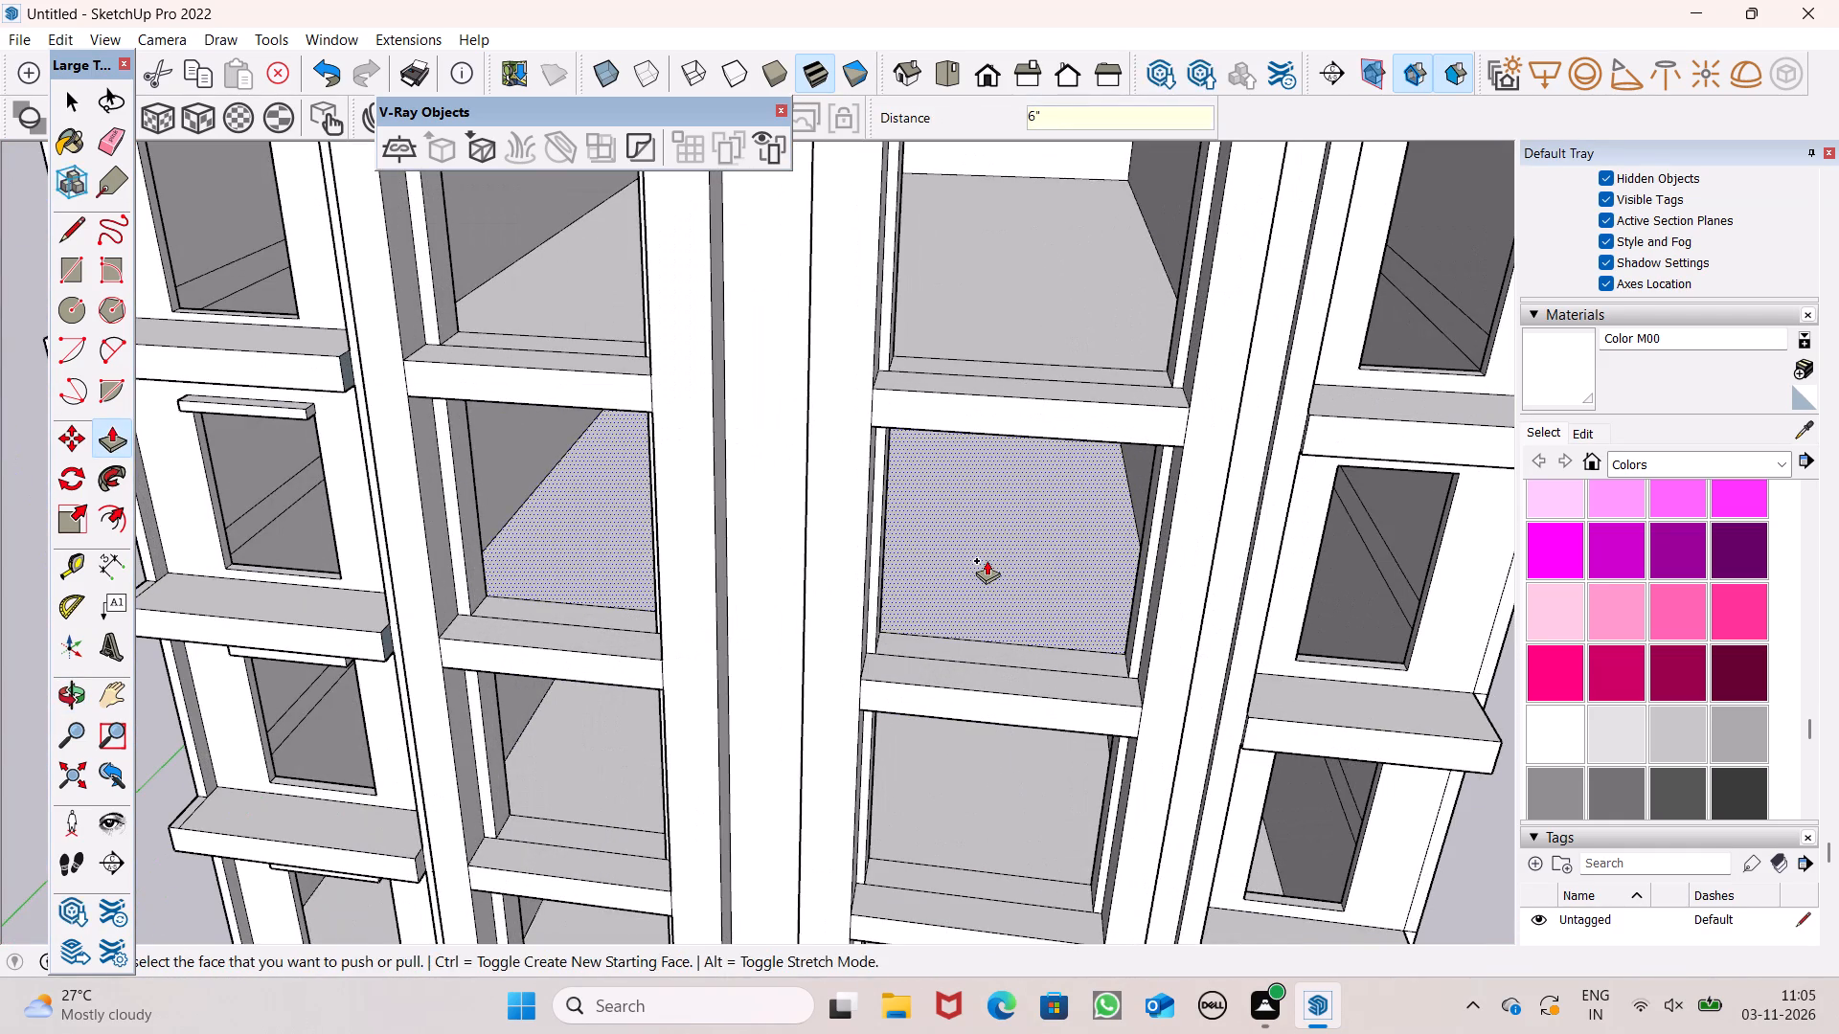
pyautogui.press('Return')
# Push/Pull the fourth-storey floor face in the central section by 6".
pyautogui.moveTo(1005, 281); pyautogui.dragTo(1005, 310)
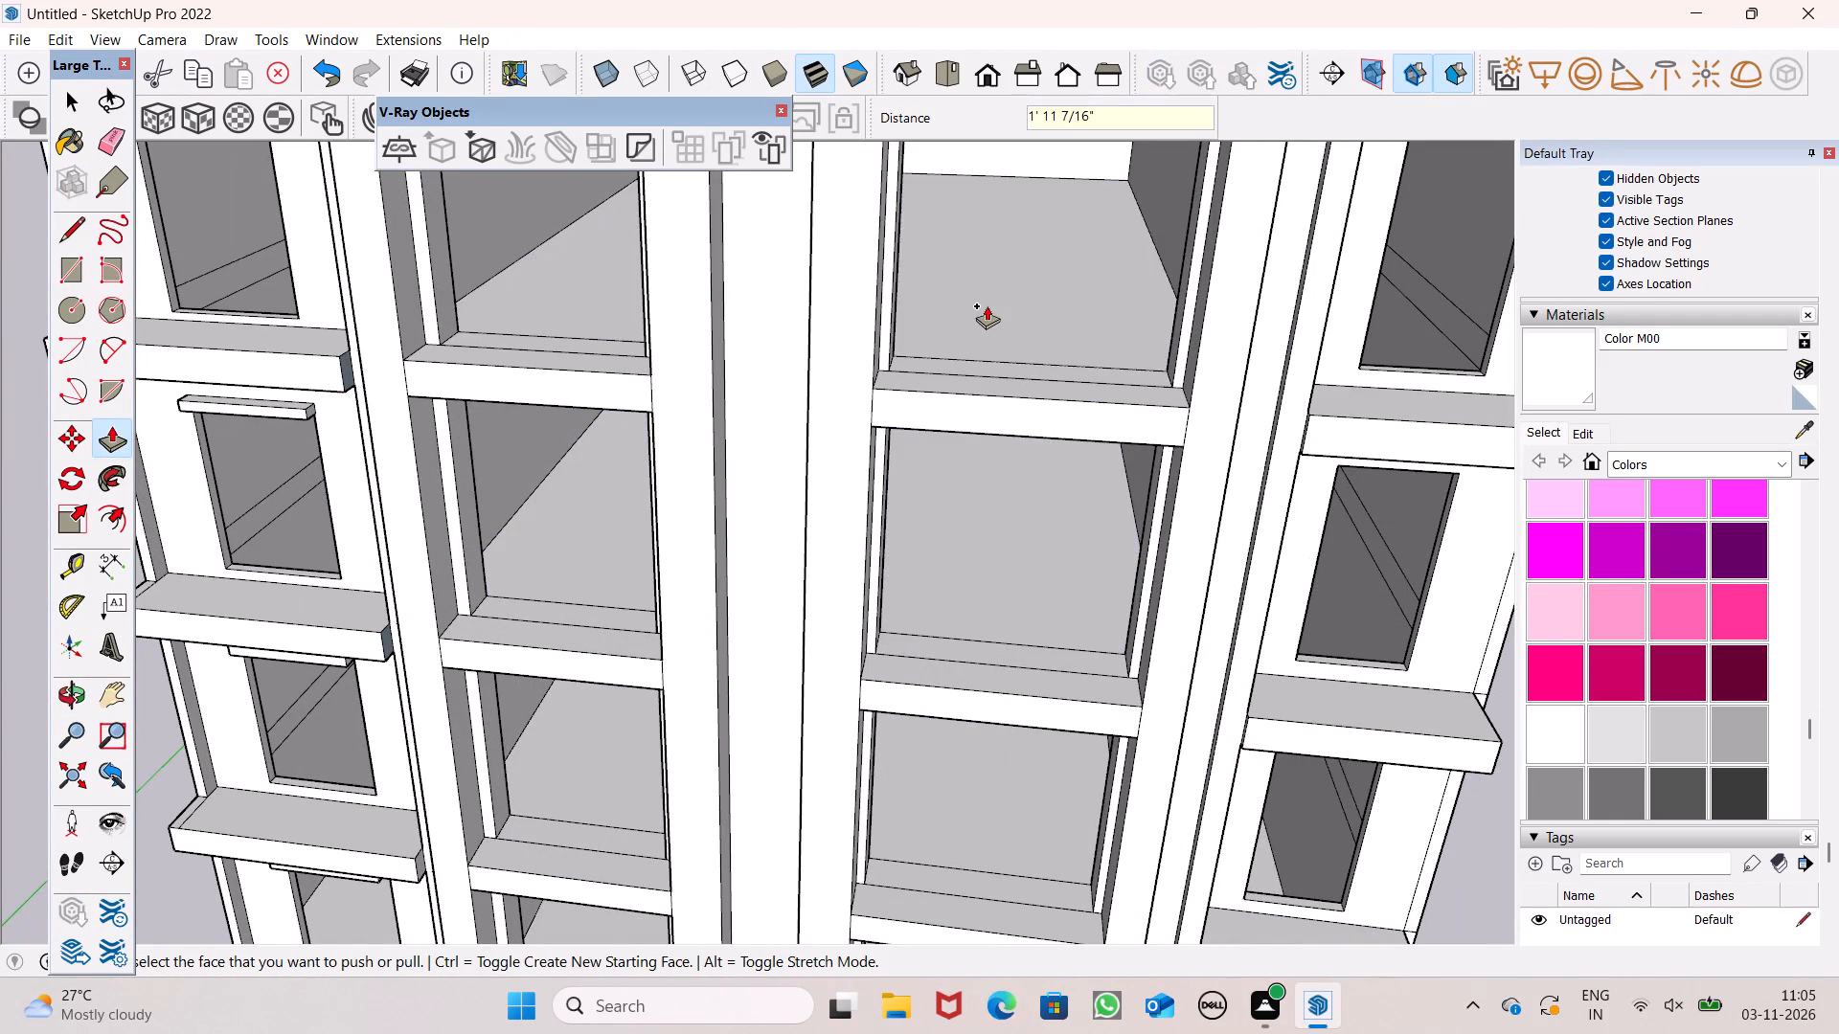
pyautogui.write('6"')
pyautogui.press('Return')
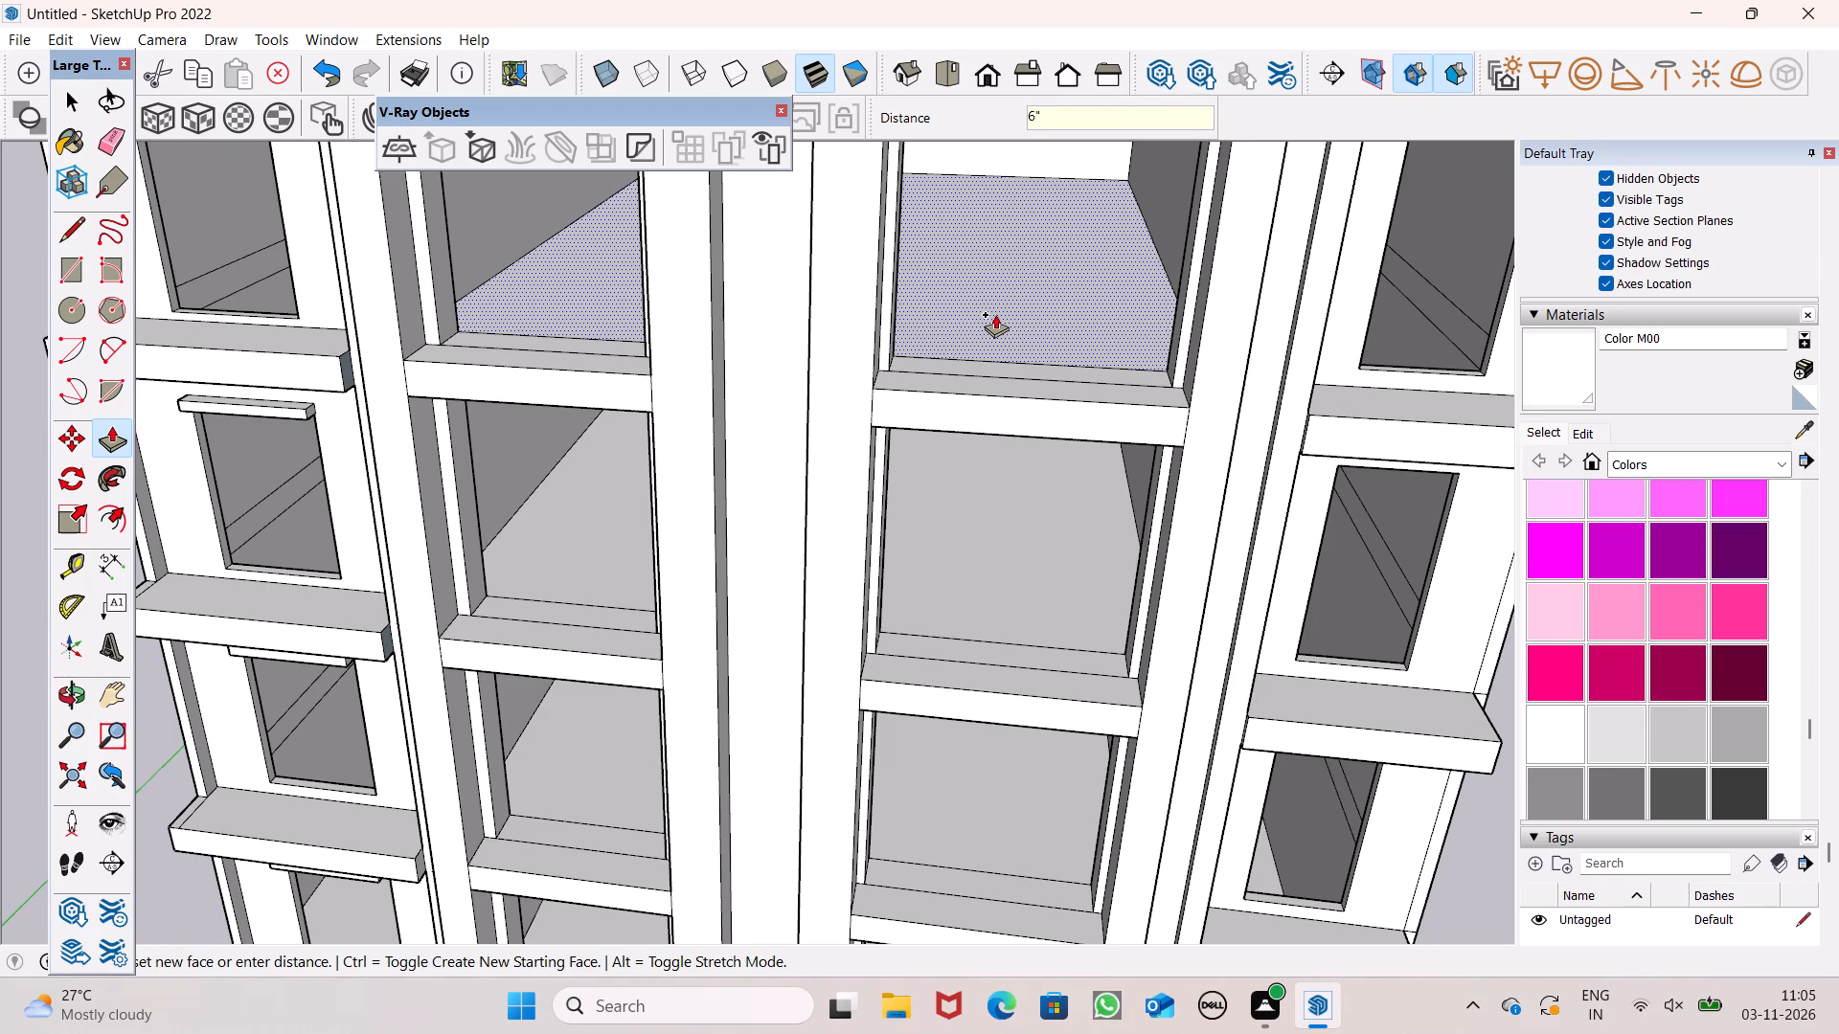
# Push/Pull the top-storey floor face in the central section by 6" to give the slab thickness.
pyautogui.scroll(-3, 867, 417)
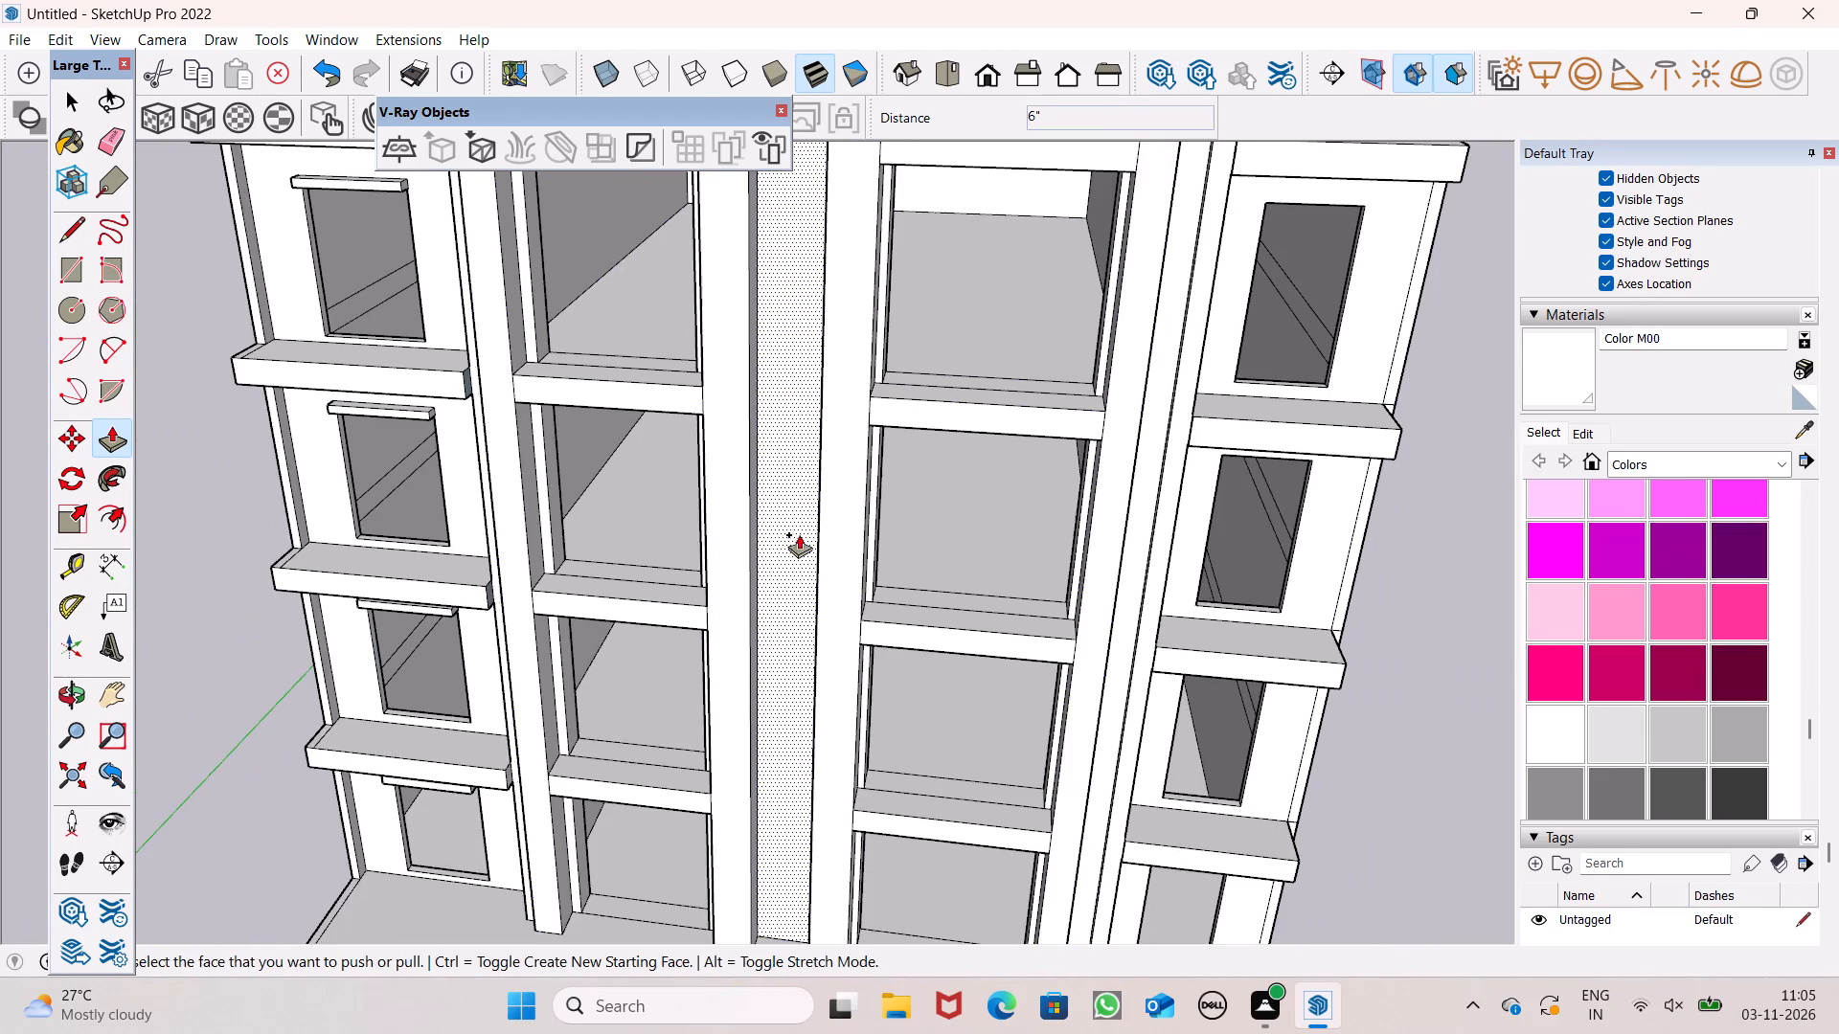
pyautogui.moveTo(799, 538); pyautogui.dragTo(788, 249, button='middle')
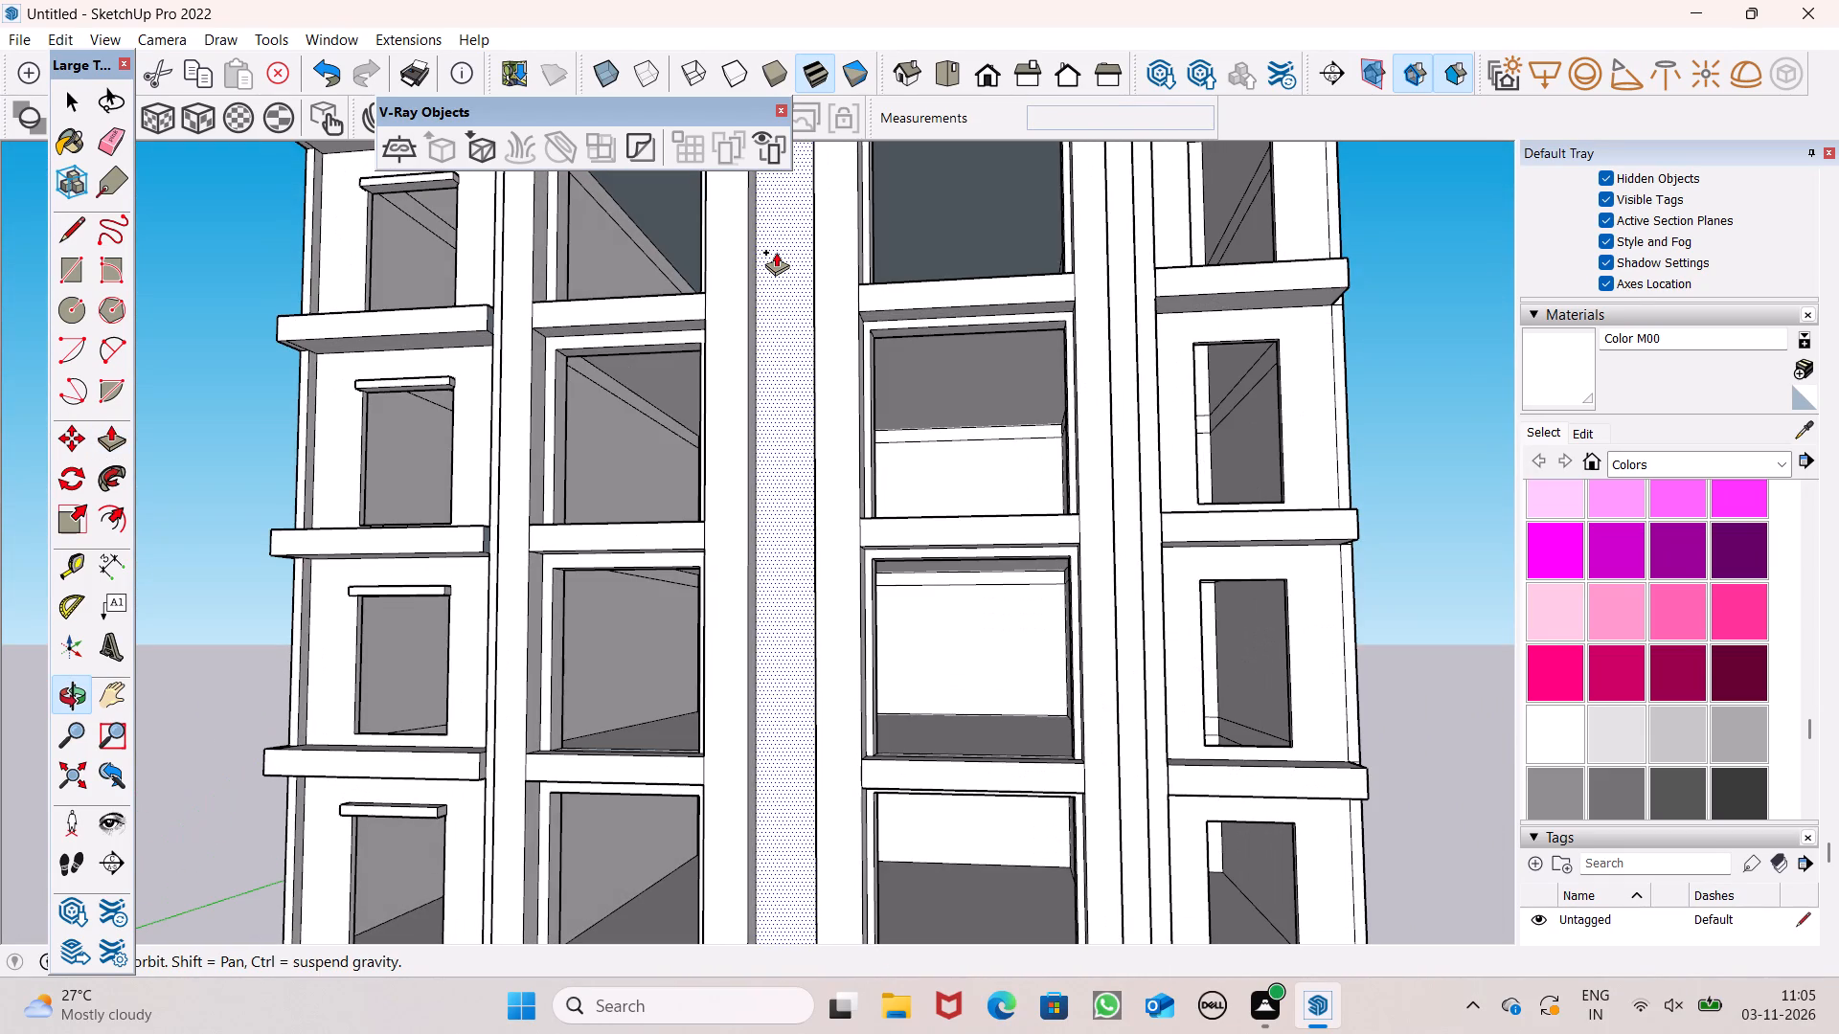
pyautogui.scroll(-8, 779, 260)
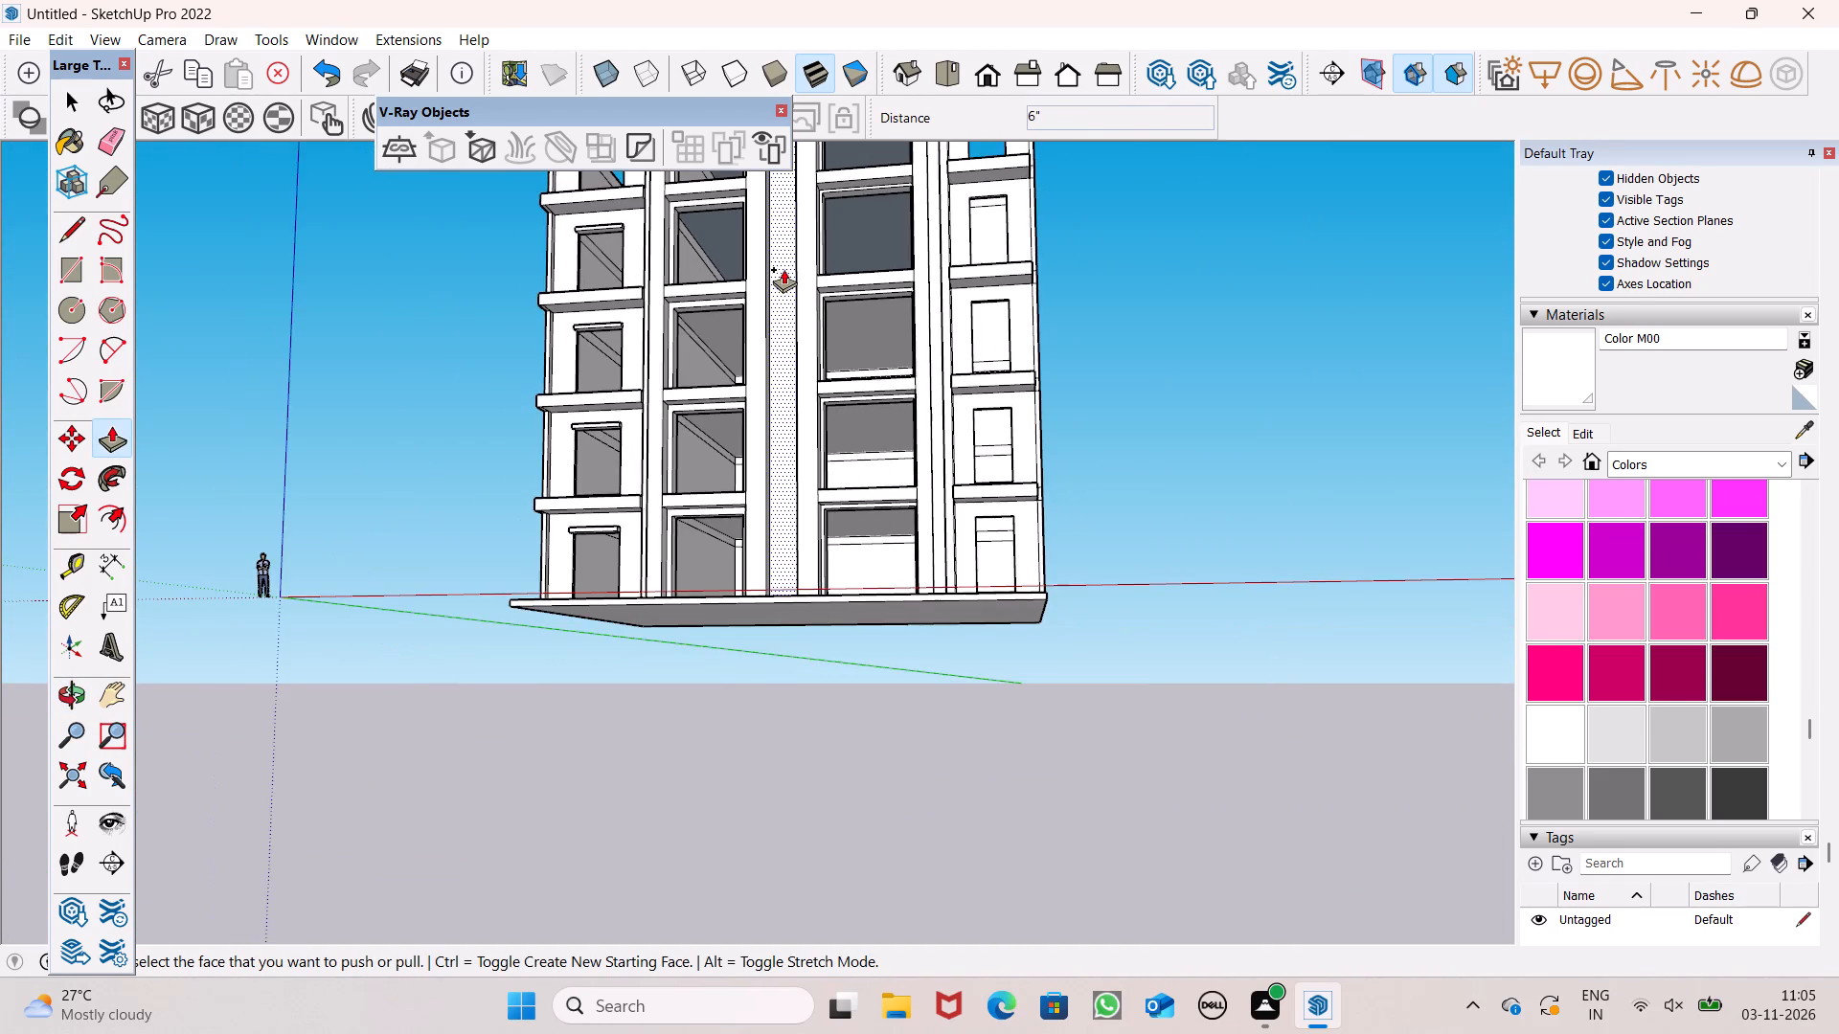
pyautogui.scroll(-4, 783, 261)
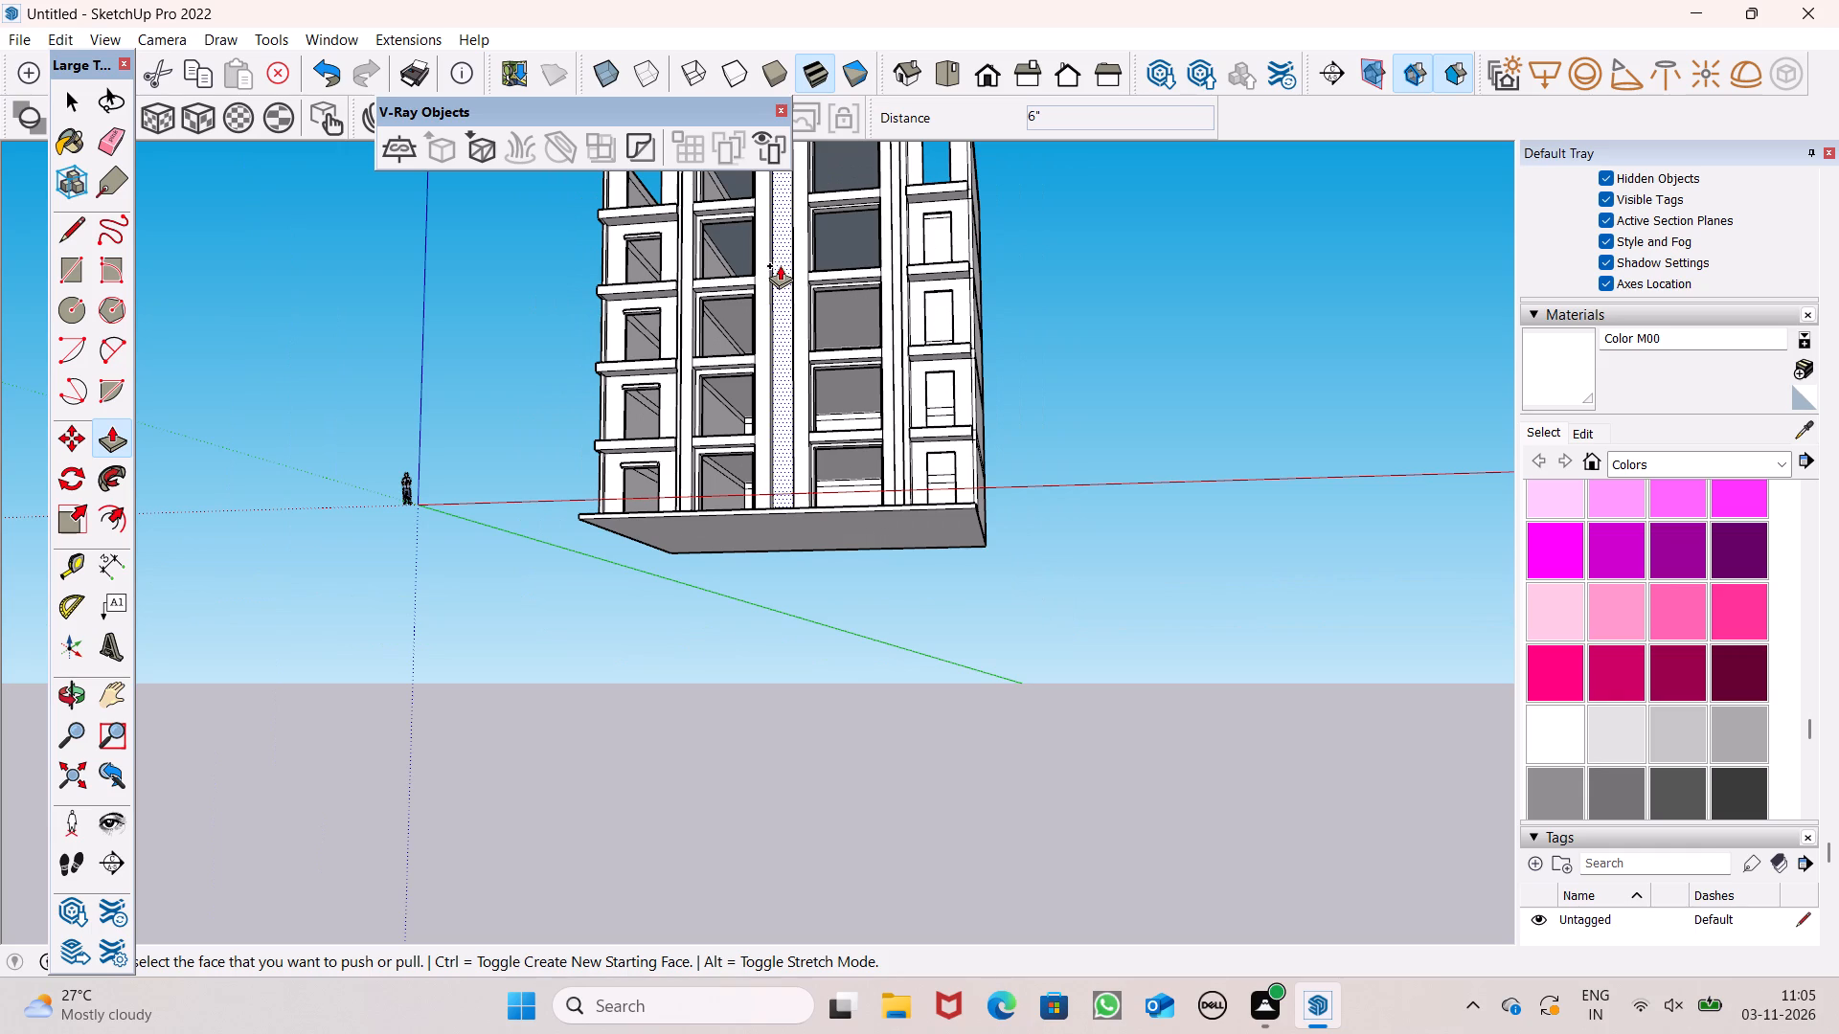
pyautogui.scroll(-8, 770, 338)
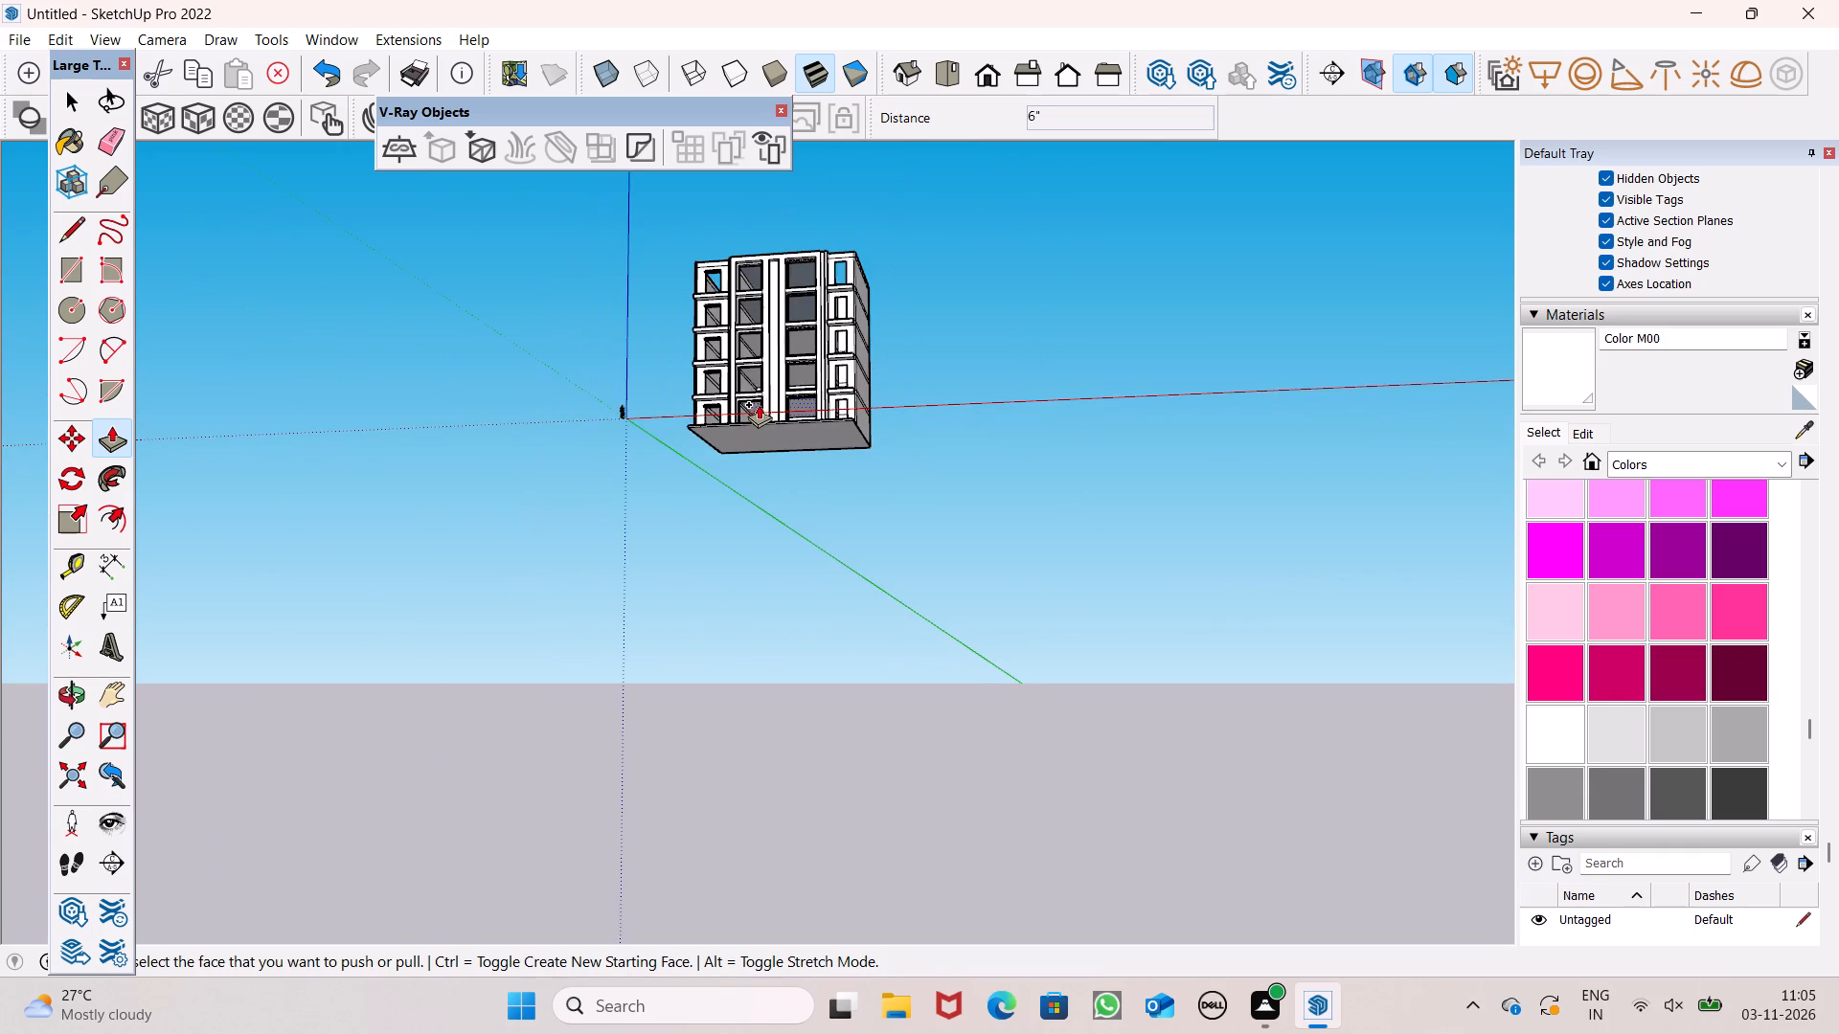
pyautogui.scroll(7, 742, 286)
pyautogui.scroll(-1, 769, 291)
pyautogui.scroll(10, 778, 291)
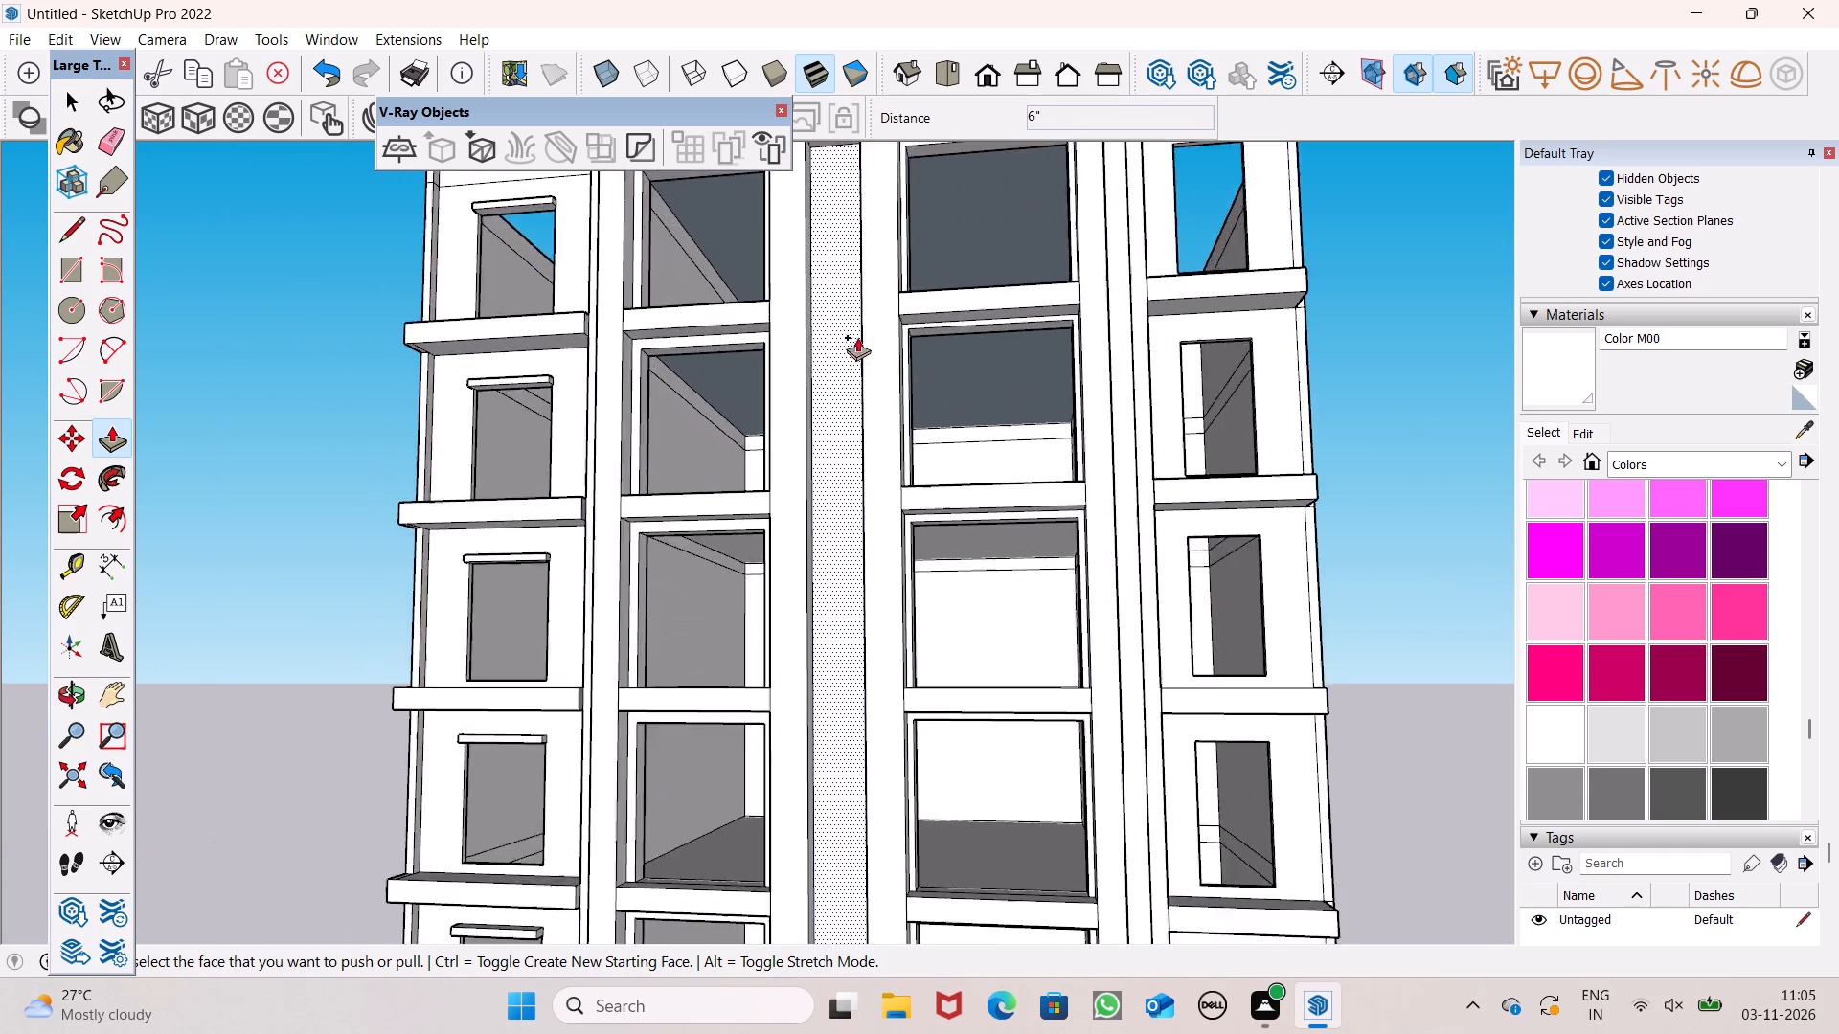
pyautogui.scroll(-4, 857, 340)
pyautogui.moveTo(895, 387); pyautogui.dragTo(829, 672, button='middle')
pyautogui.scroll(7, 911, 415)
pyautogui.moveTo(986, 307); pyautogui.dragTo(986, 325)
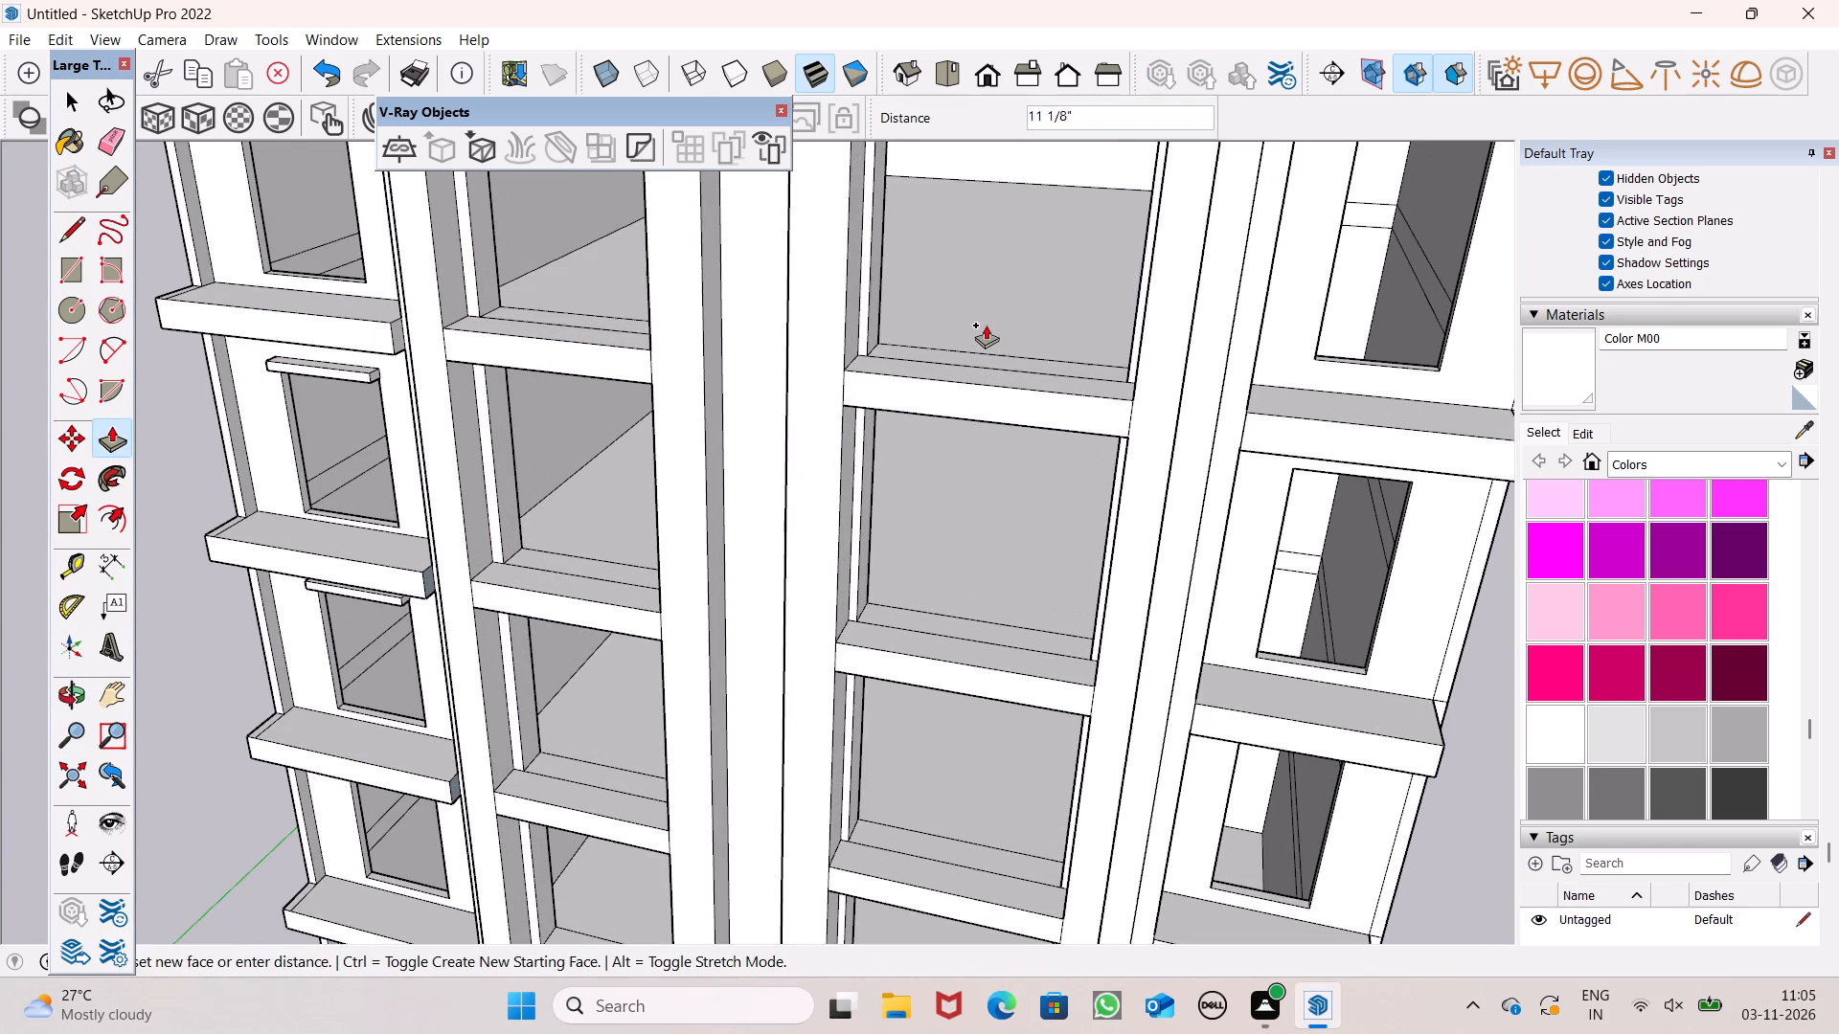
pyautogui.moveTo(986, 325); pyautogui.dragTo(986, 337)
pyautogui.write('6"')
pyautogui.press('Return')
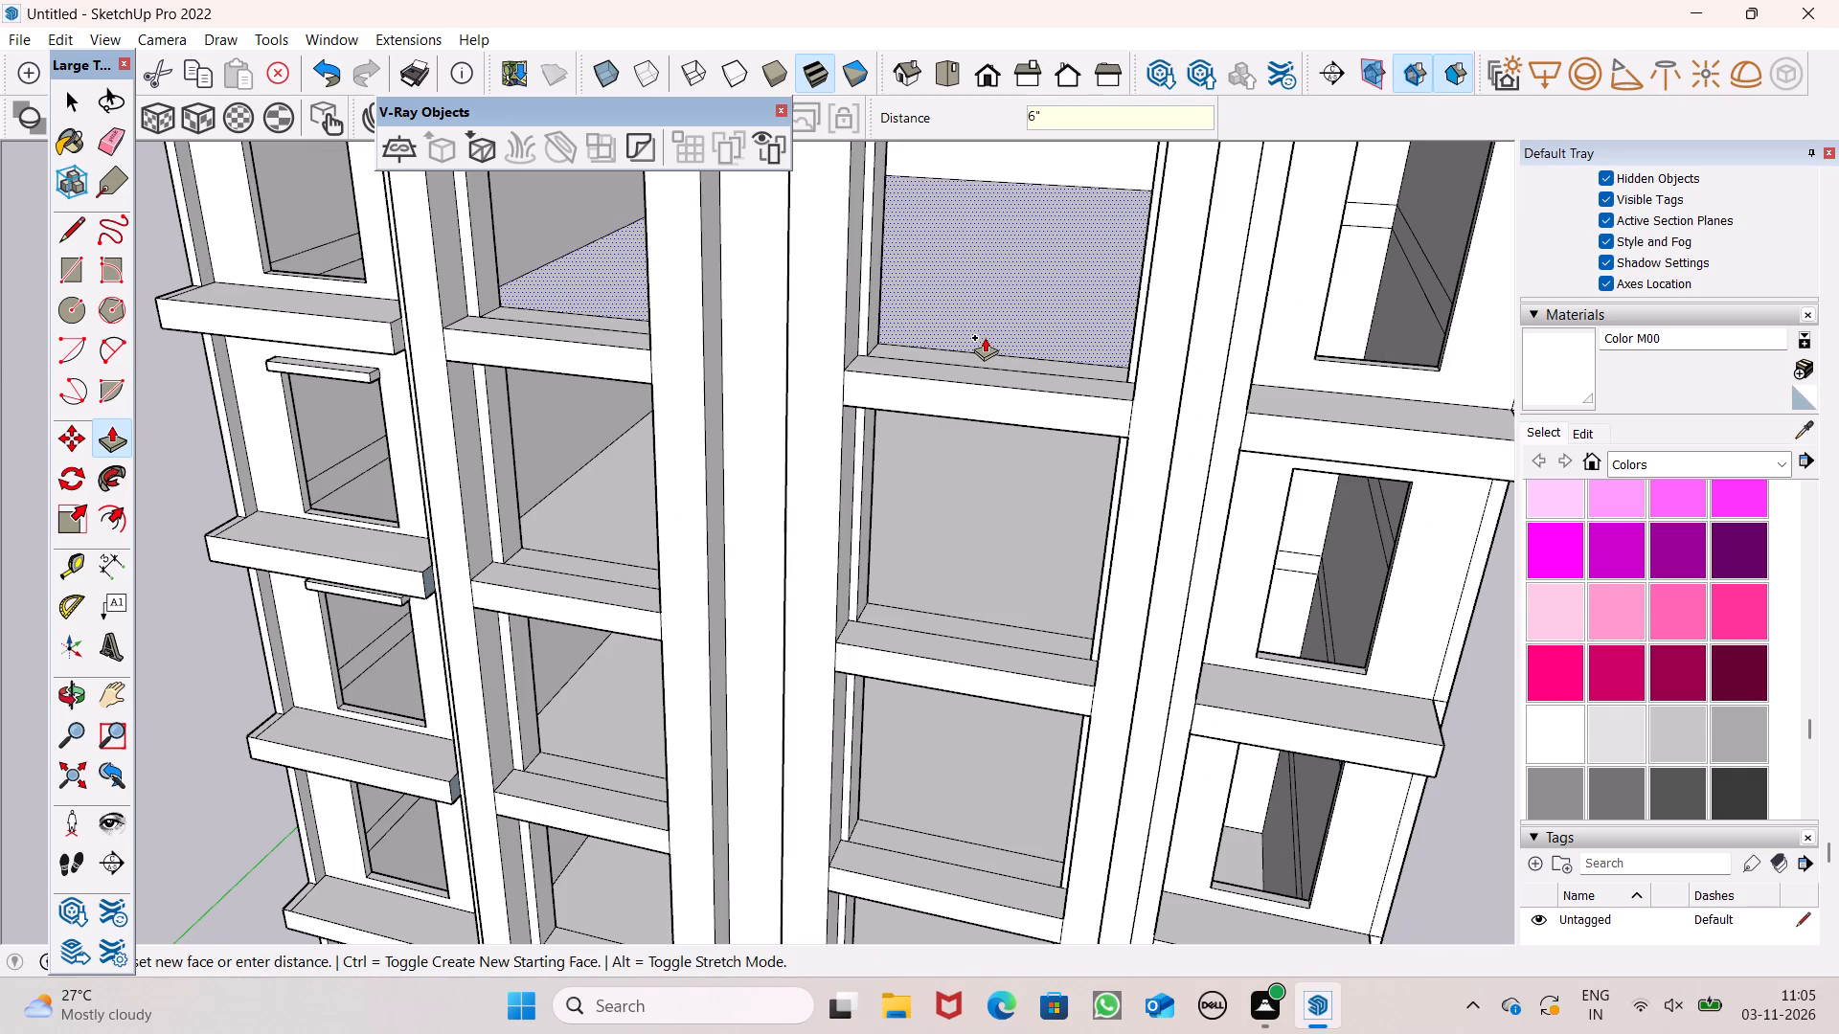
# Push/Pull the central section's roof face by 6" to give the roof slab thickness.
pyautogui.scroll(-1, 942, 426)
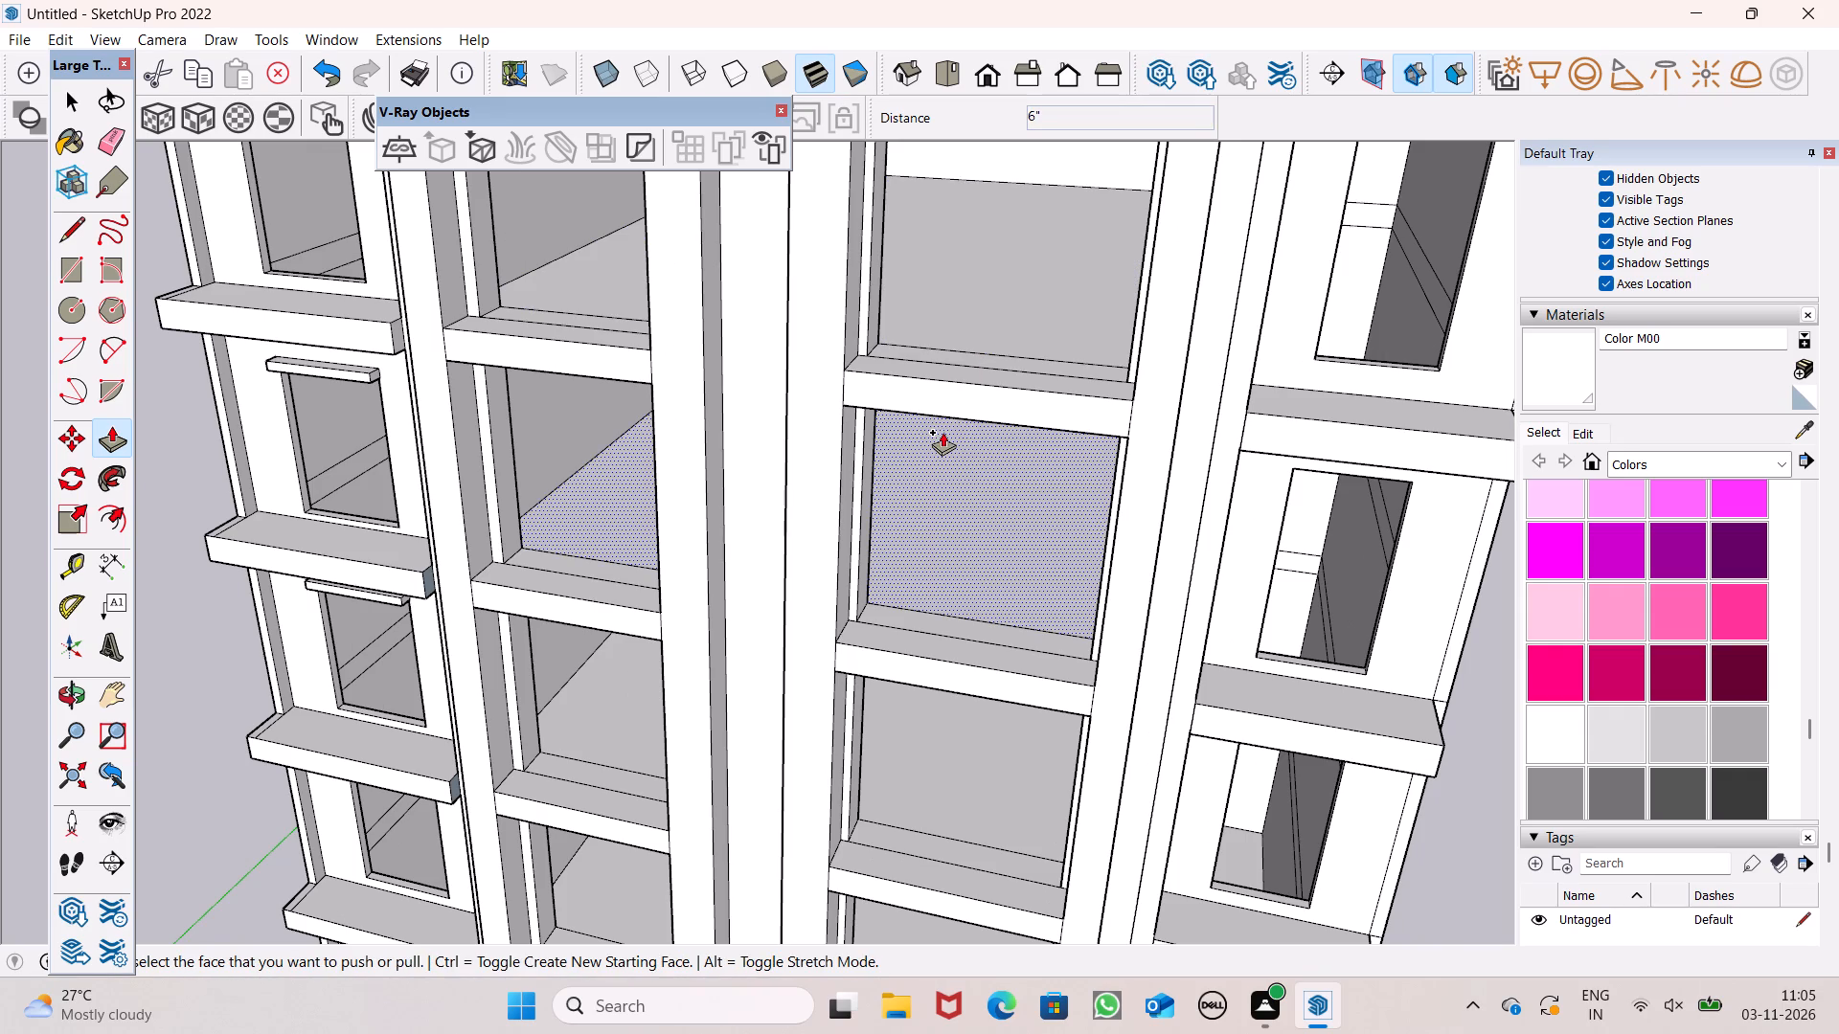
pyautogui.scroll(-6, 933, 437)
pyautogui.moveTo(868, 669); pyautogui.dragTo(939, 236, button='middle')
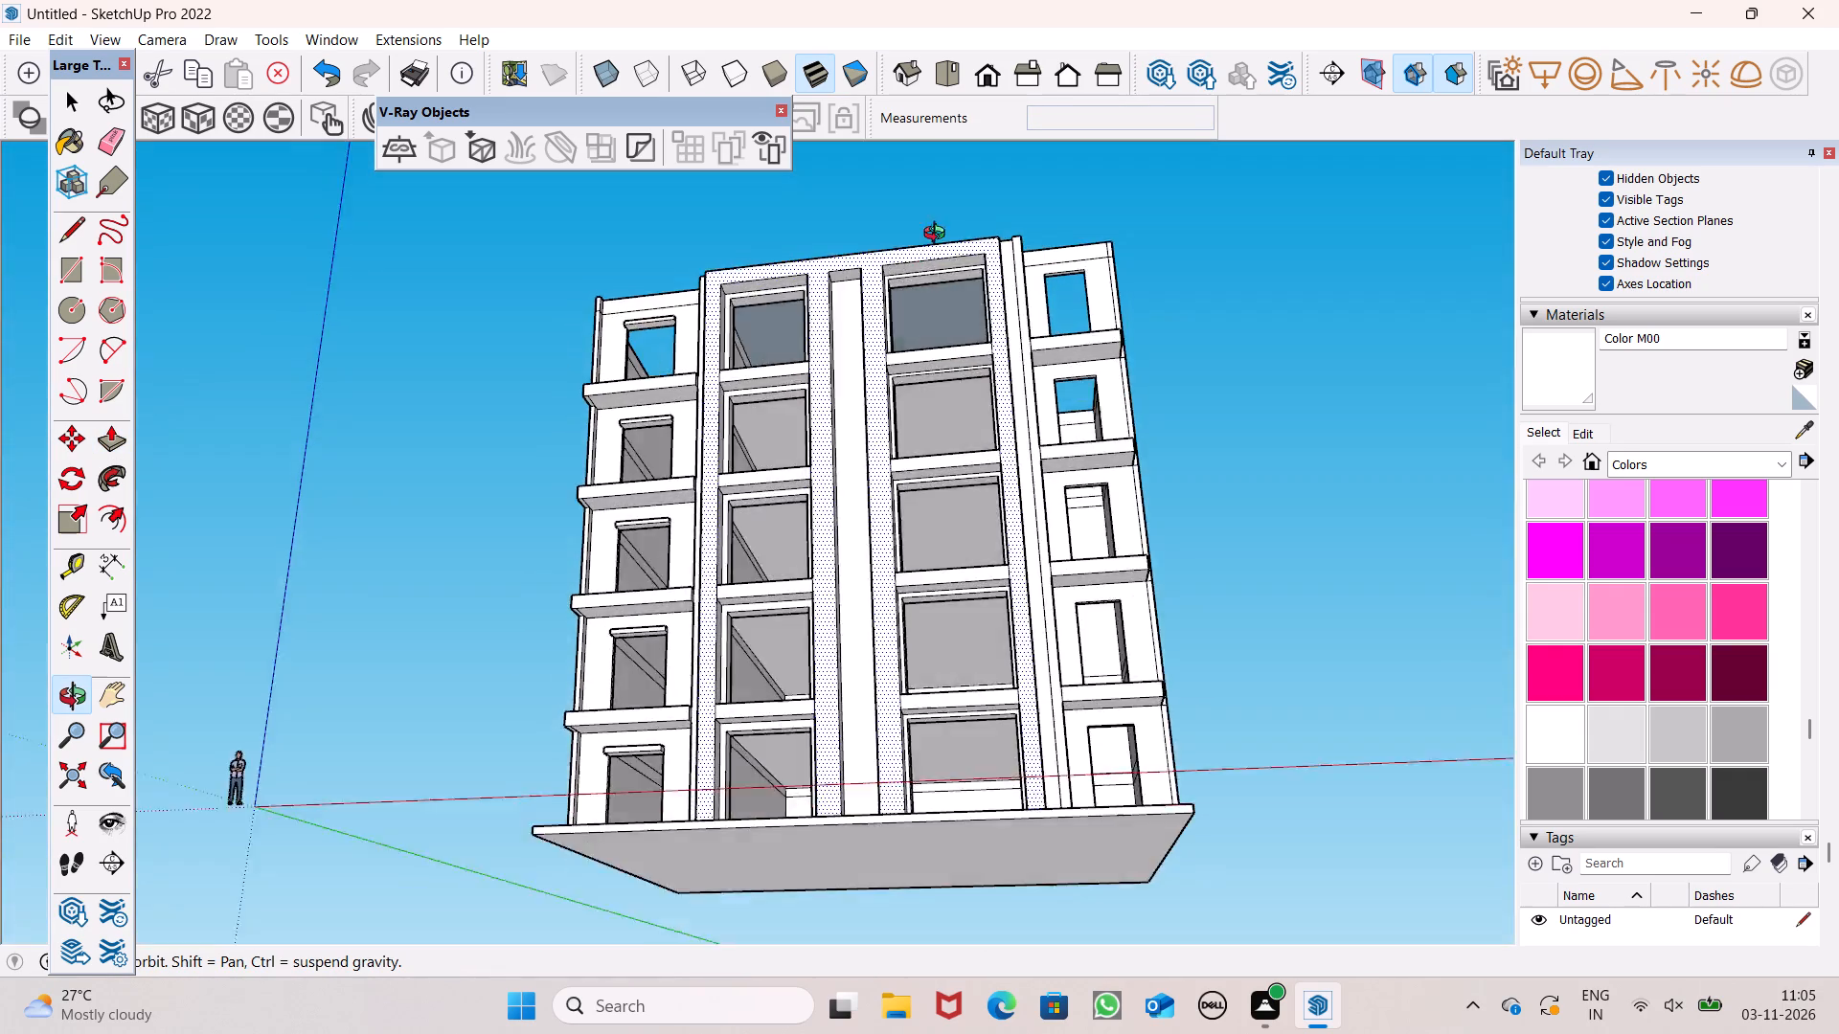
pyautogui.moveTo(939, 236); pyautogui.dragTo(824, 630, button='middle')
pyautogui.scroll(-4, 841, 559)
pyautogui.scroll(8, 866, 380)
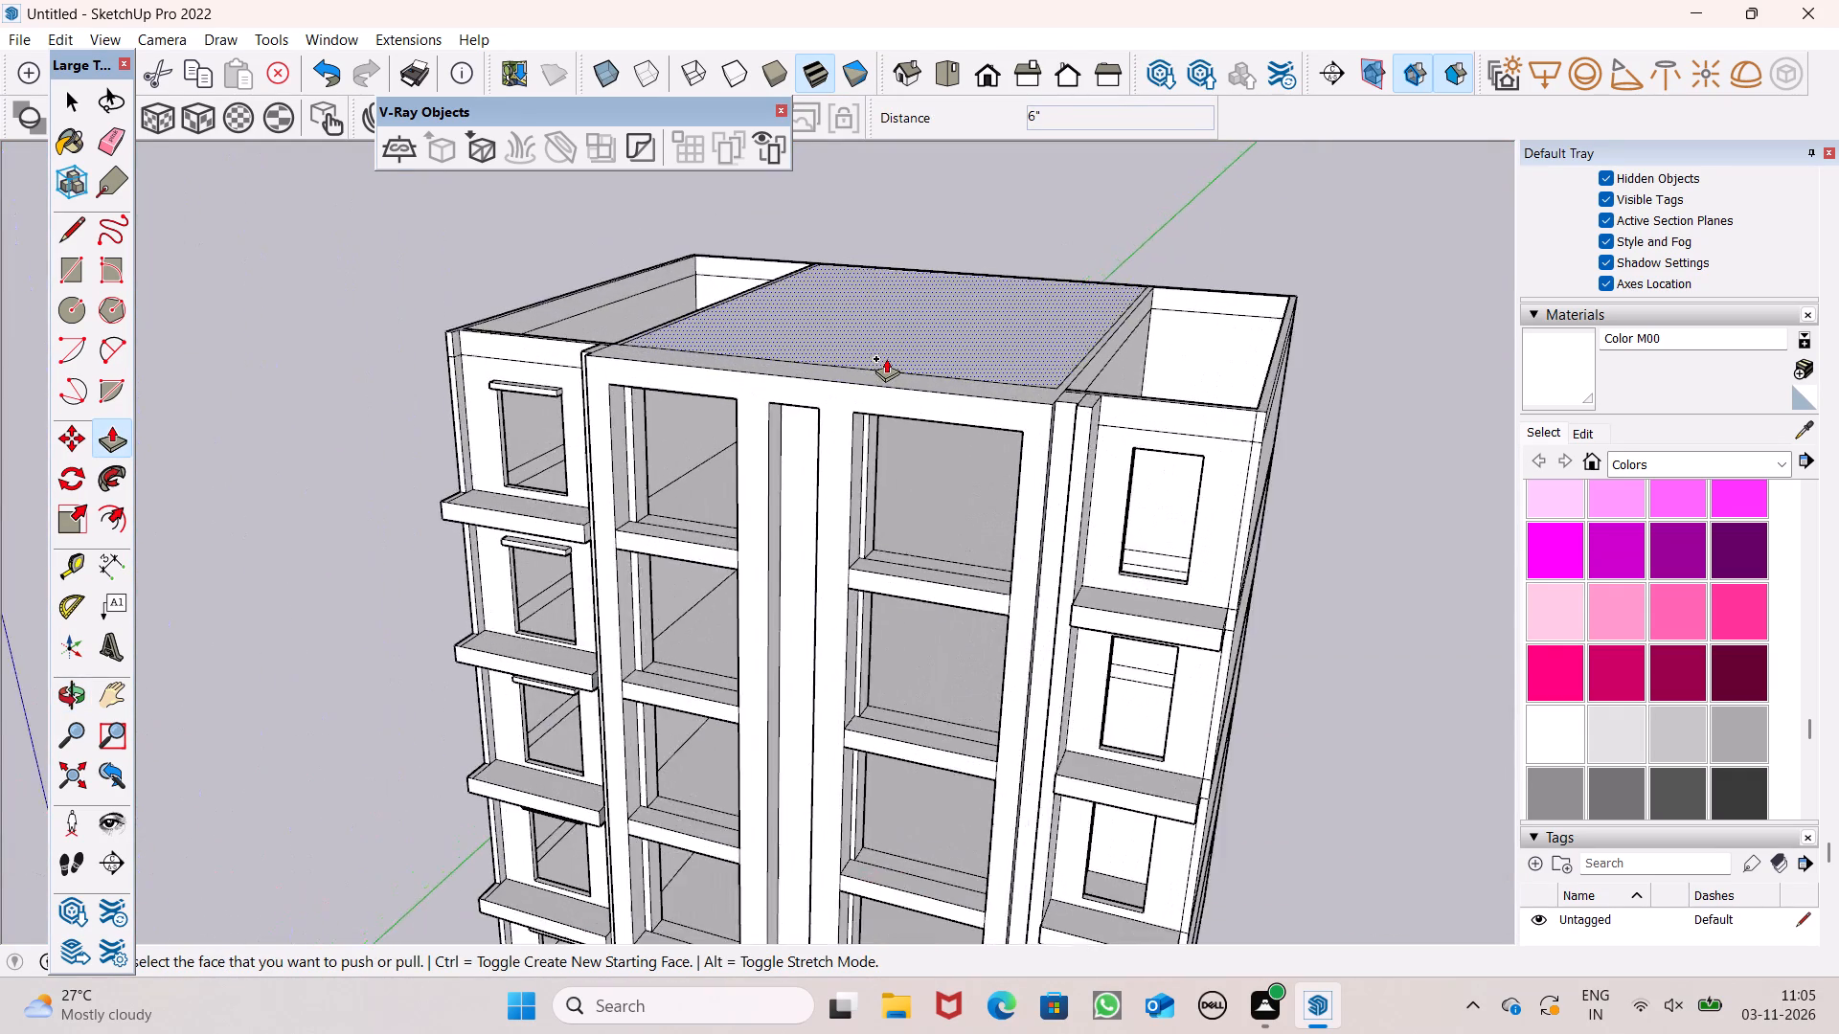
pyautogui.scroll(4, 907, 339)
pyautogui.moveTo(906, 339); pyautogui.dragTo(913, 362)
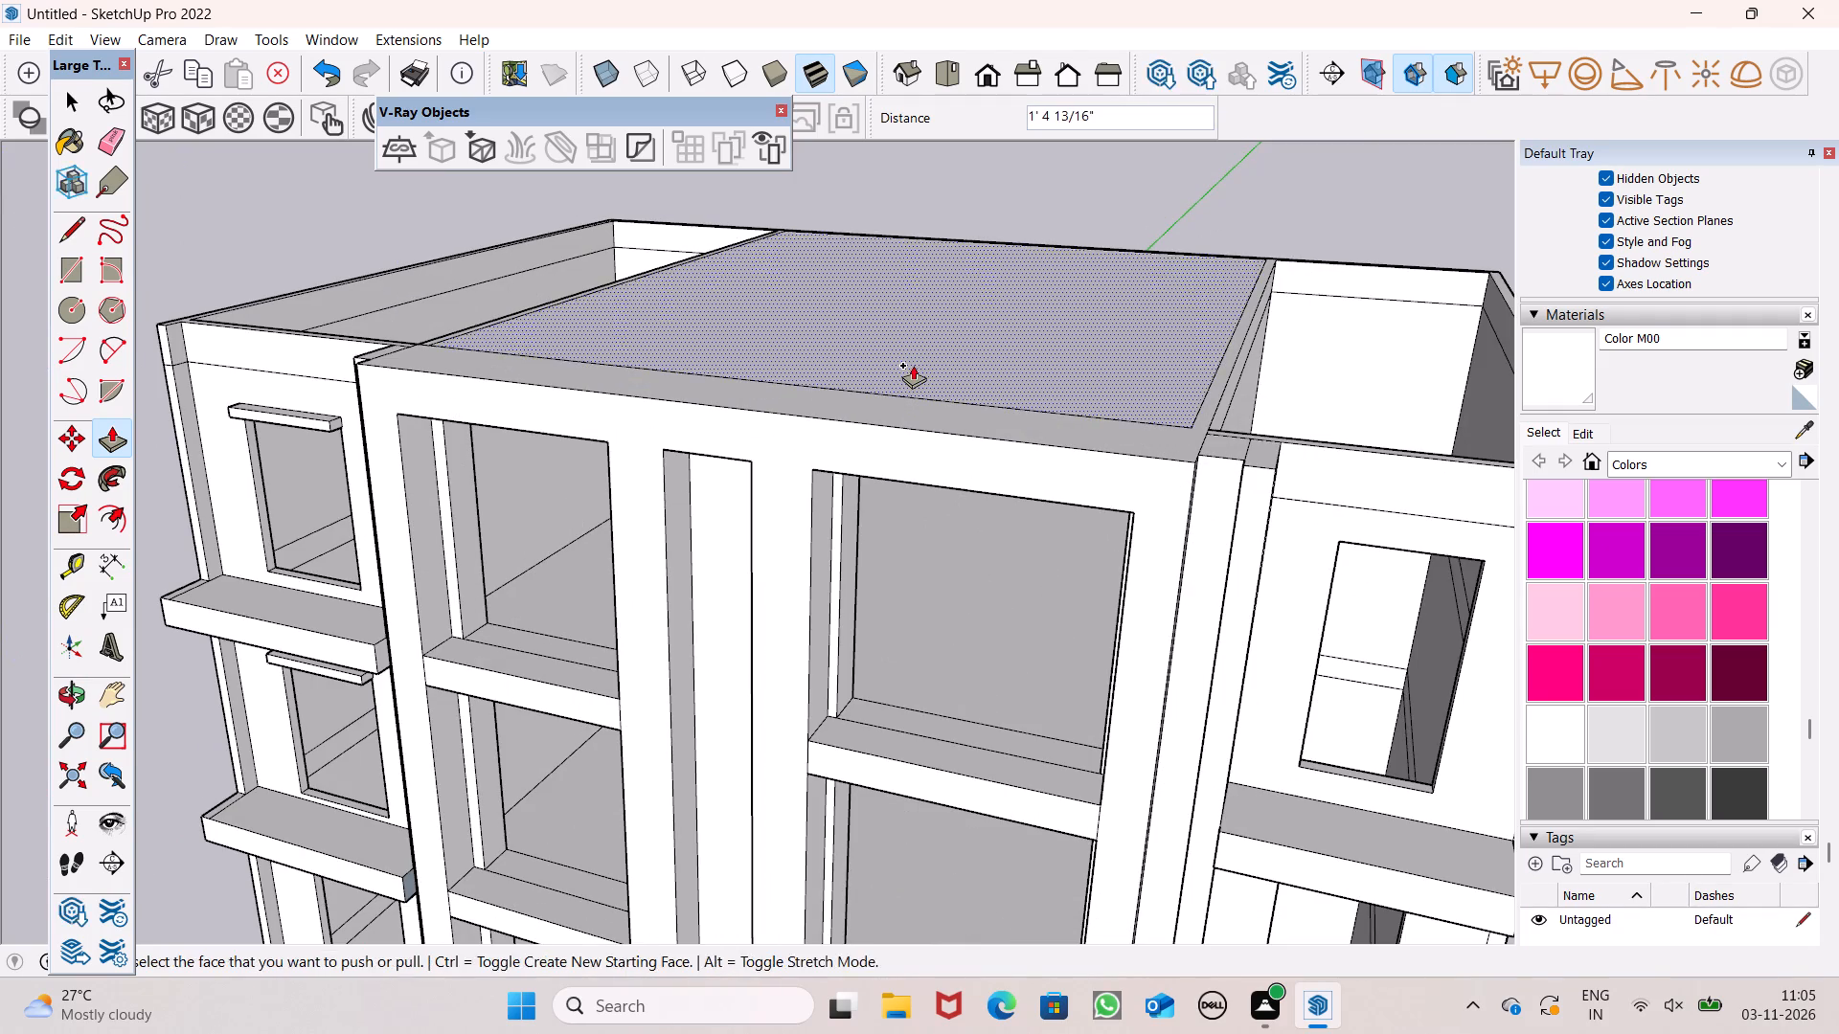
pyautogui.write('6"')
pyautogui.press('Return')
# Examine the building from below and above to check the central section's slabs and the open side sections.
pyautogui.scroll(-4, 1077, 418)
pyautogui.scroll(-6, 975, 441)
pyautogui.moveTo(931, 570); pyautogui.dragTo(1039, 144, button='middle')
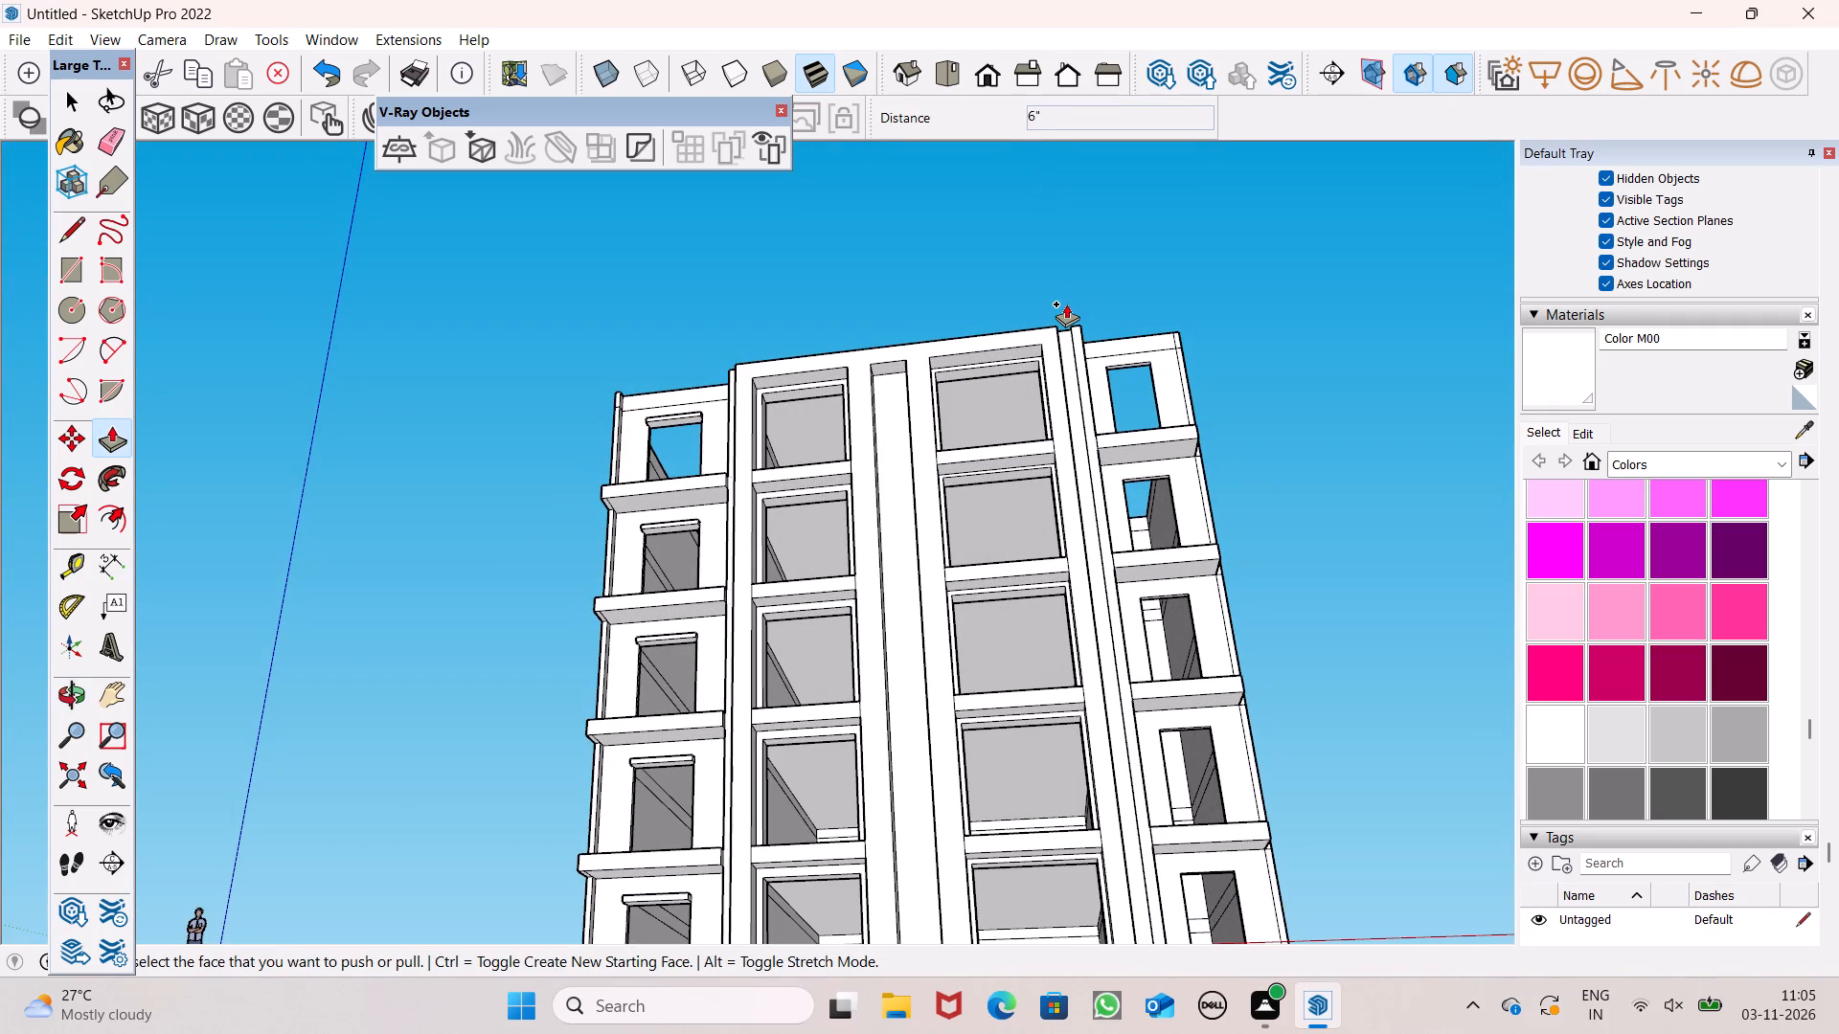
pyautogui.scroll(-8, 862, 434)
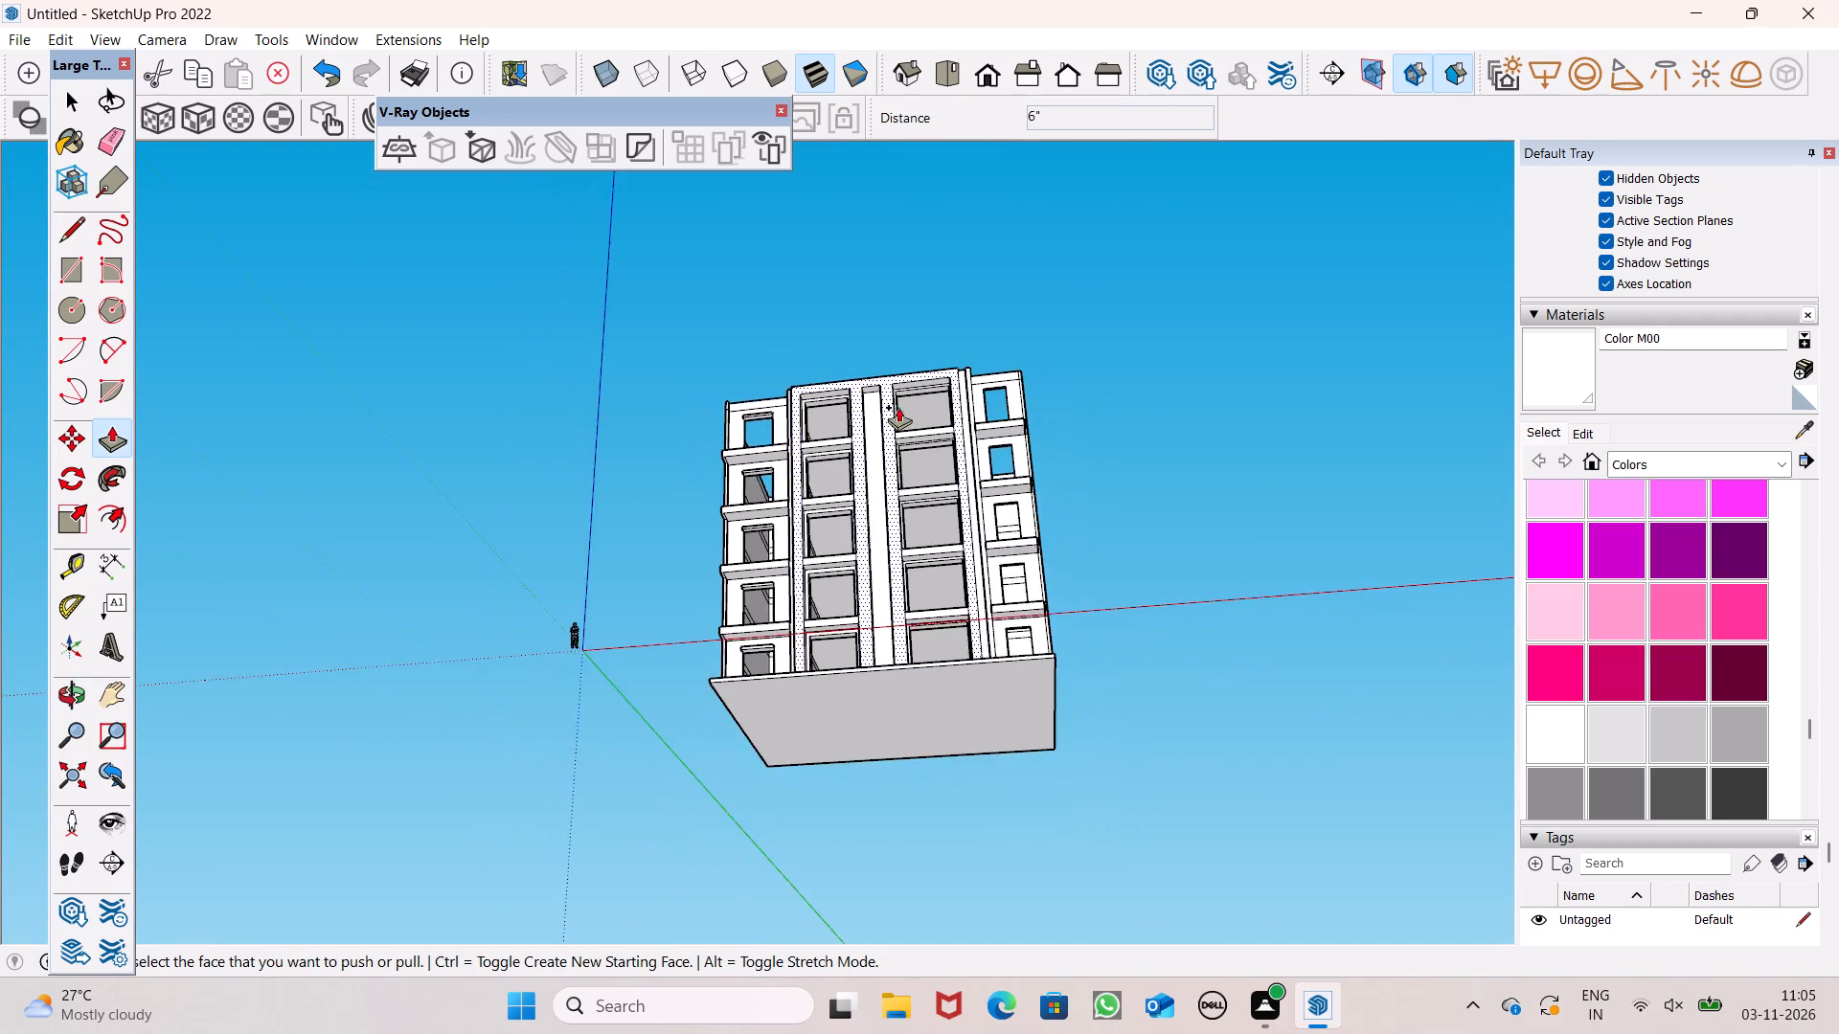
pyautogui.moveTo(920, 399); pyautogui.dragTo(951, 924, button='middle')
pyautogui.scroll(-2, 1114, 553)
pyautogui.moveTo(1203, 664); pyautogui.dragTo(943, 867, button='middle')
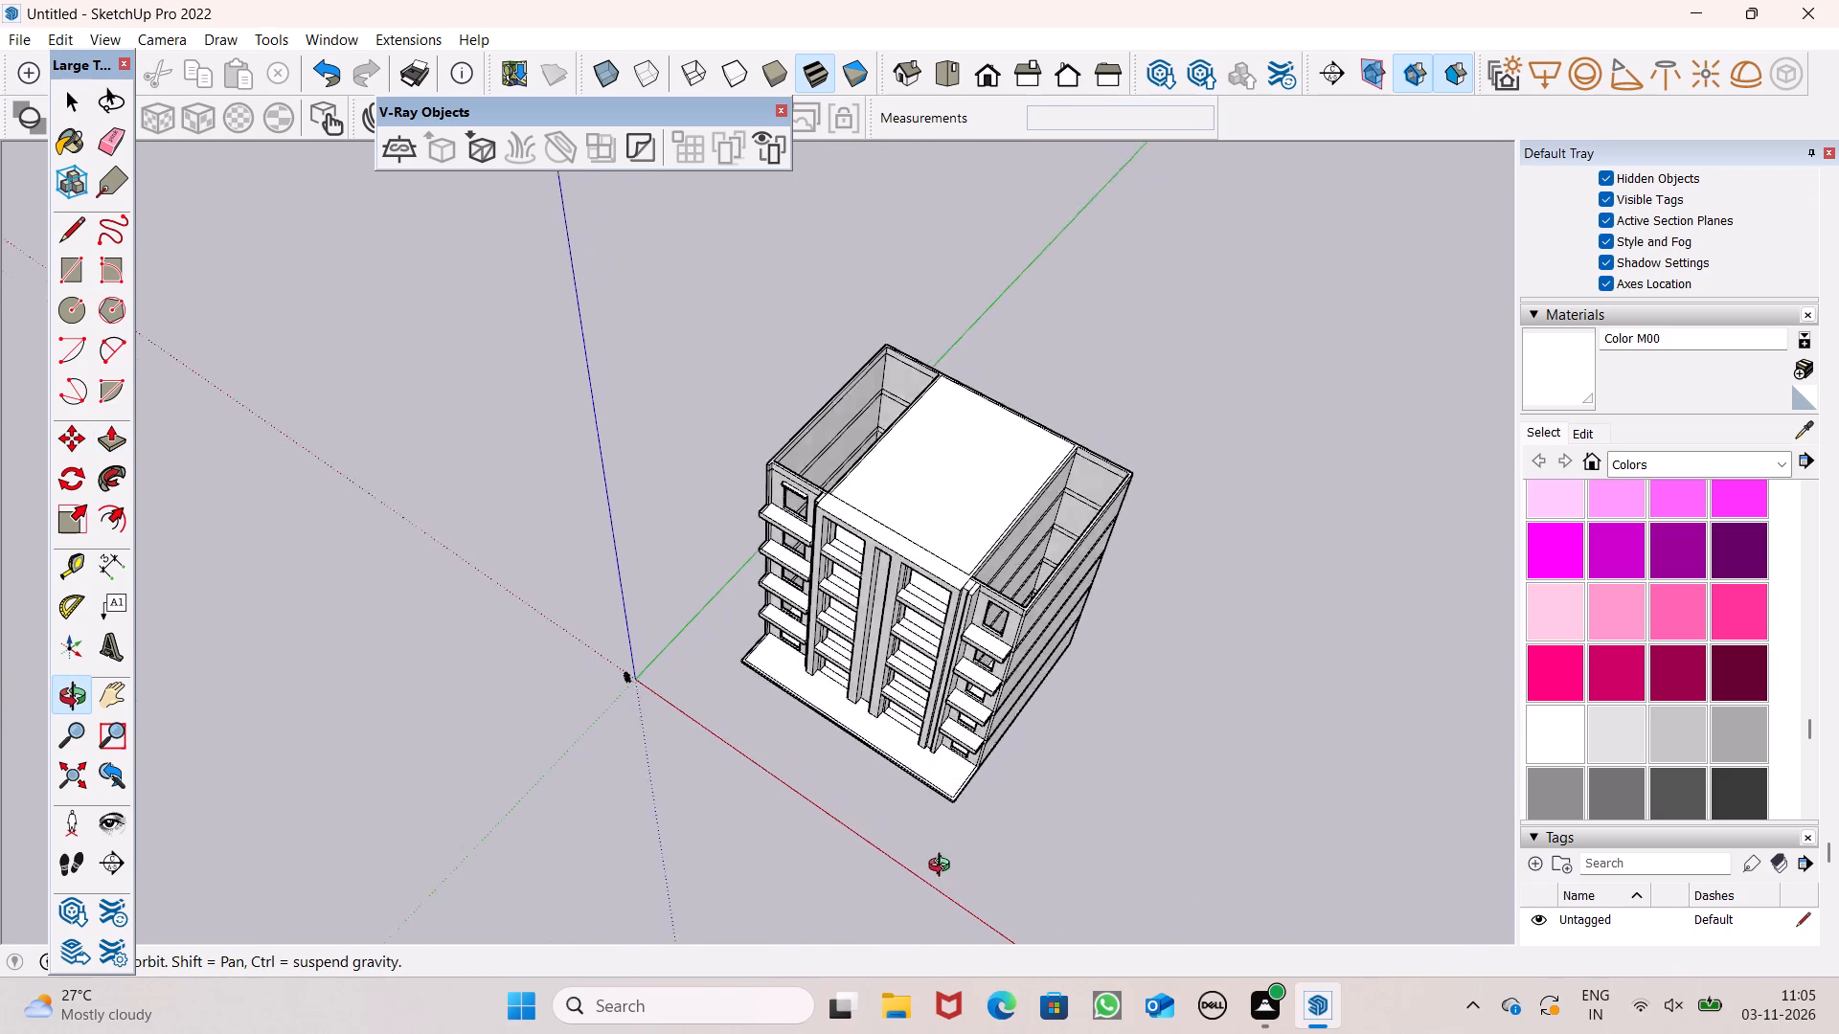
pyautogui.moveTo(943, 867); pyautogui.dragTo(946, 851, button='middle')
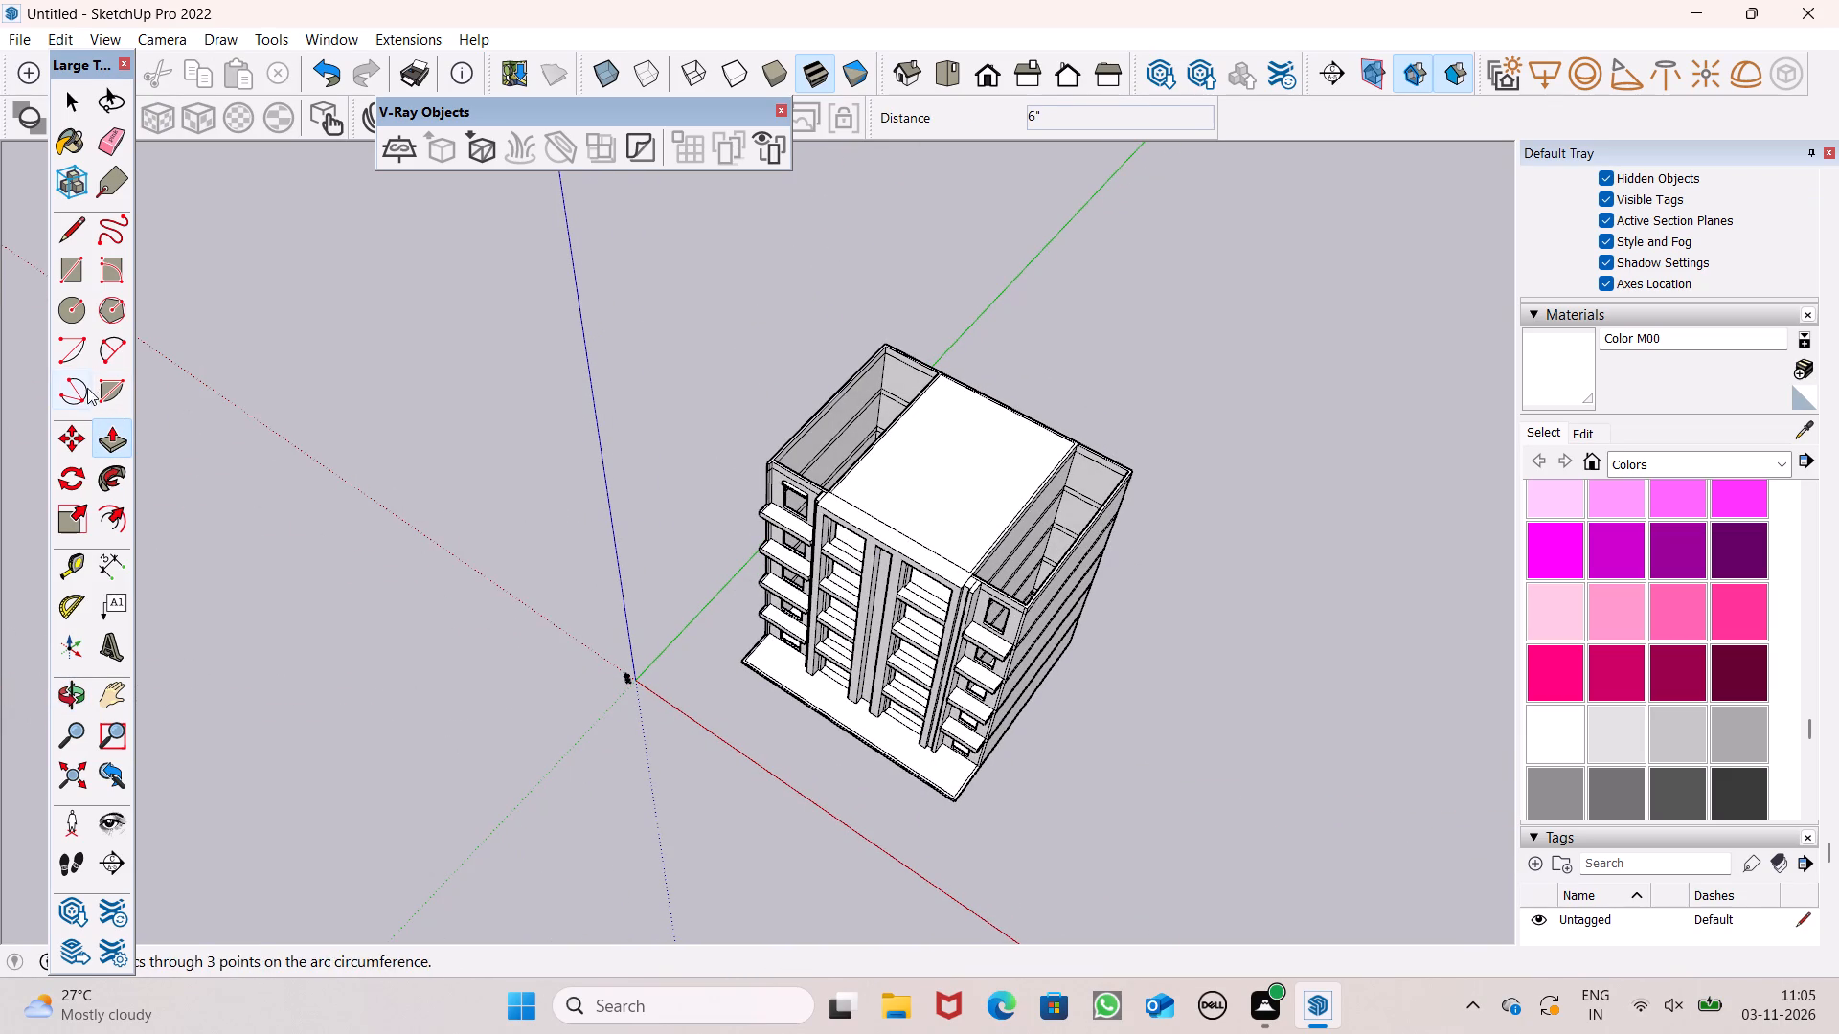
# Trace a short line along the inner wall at second-storey floor level in the side section nearest the origin to close it with a face.
pyautogui.moveTo(108, 342); pyautogui.dragTo(236, 309)
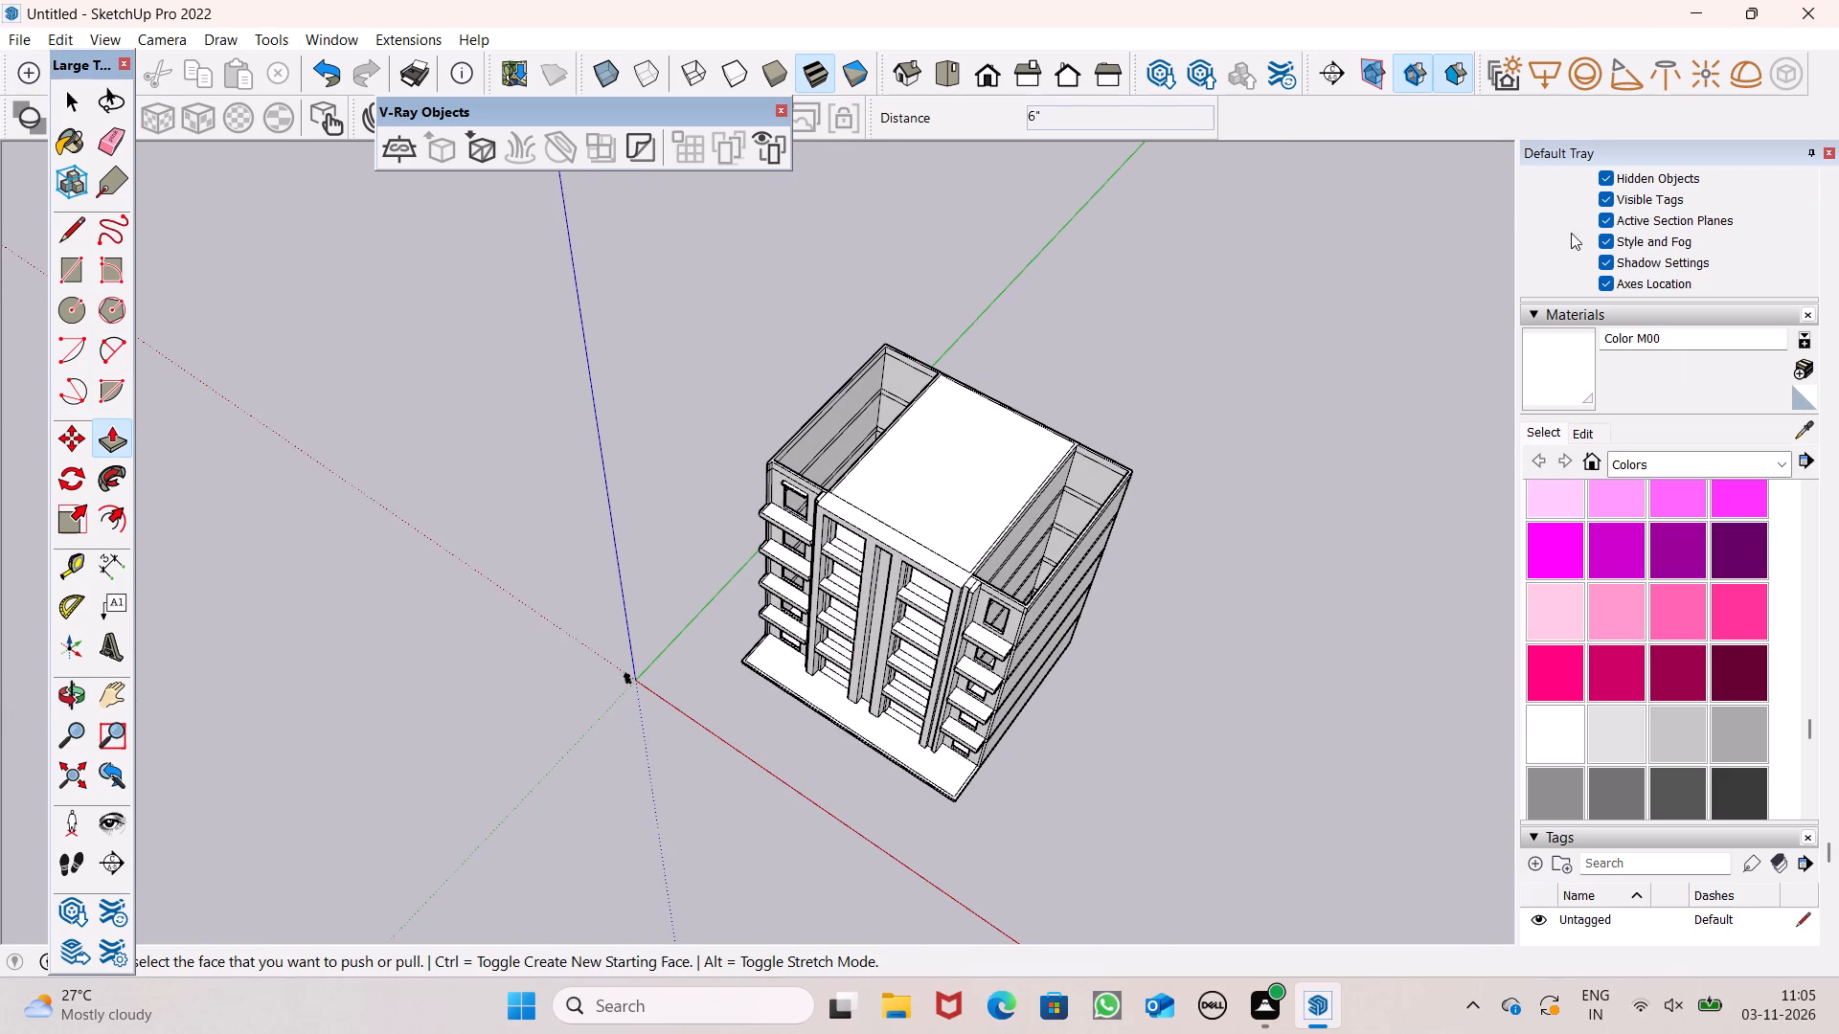
pyautogui.click(60, 240)
pyautogui.scroll(-2, 354, 259)
pyautogui.moveTo(546, 395); pyautogui.dragTo(197, 417, button='middle')
pyautogui.scroll(1, 197, 417)
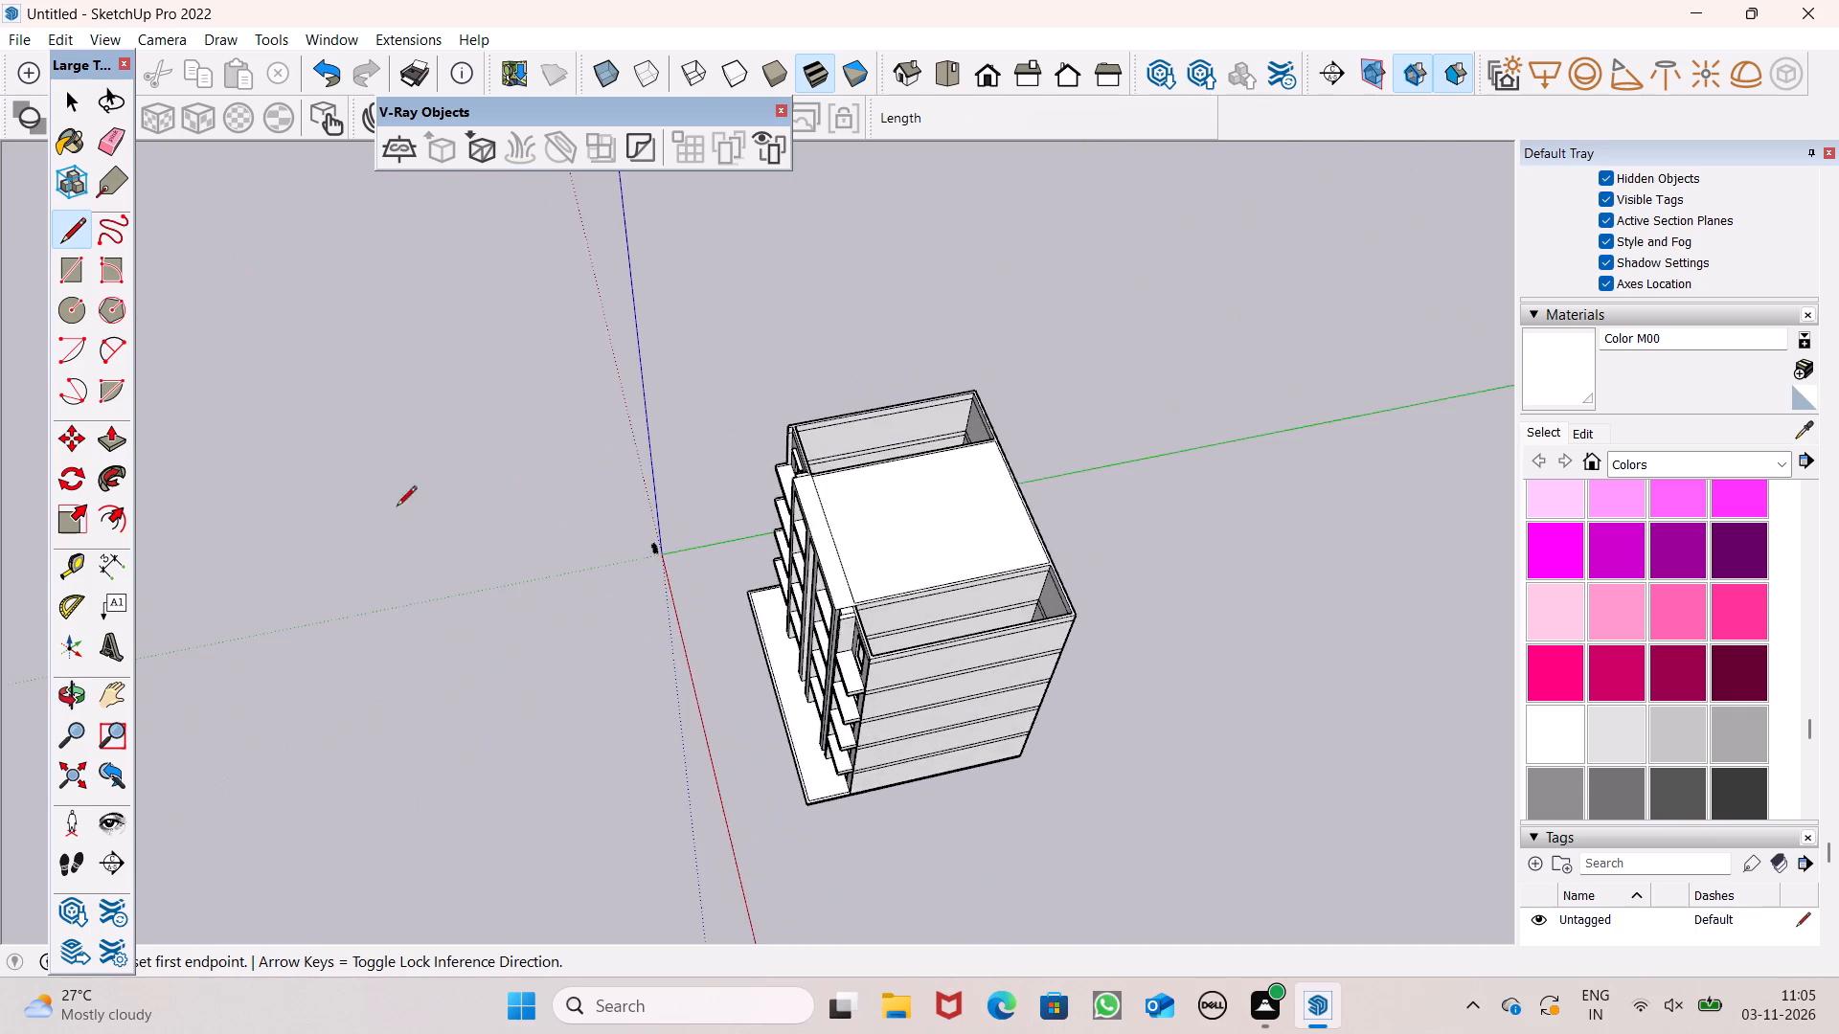
pyautogui.scroll(7, 547, 503)
pyautogui.scroll(-1, 772, 442)
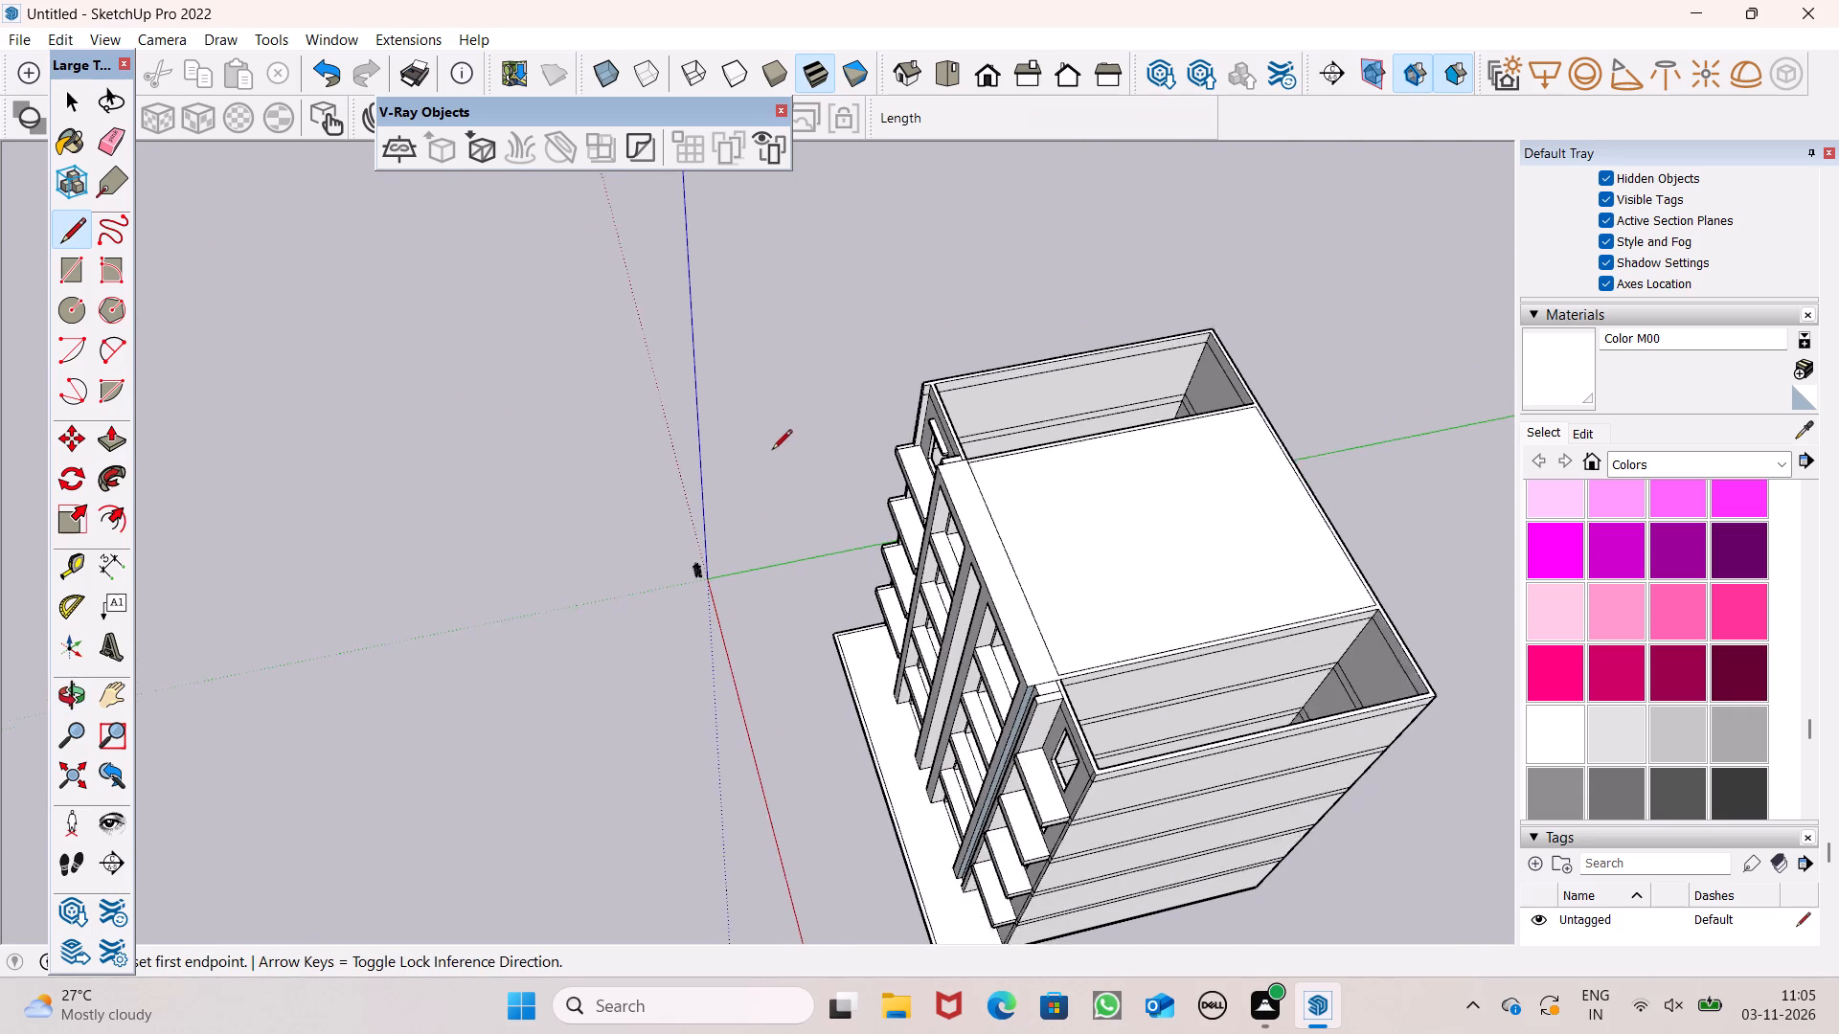
pyautogui.scroll(-2, 772, 451)
pyautogui.moveTo(1005, 516); pyautogui.dragTo(907, 798, button='middle')
pyautogui.scroll(7, 999, 674)
pyautogui.scroll(8, 1264, 529)
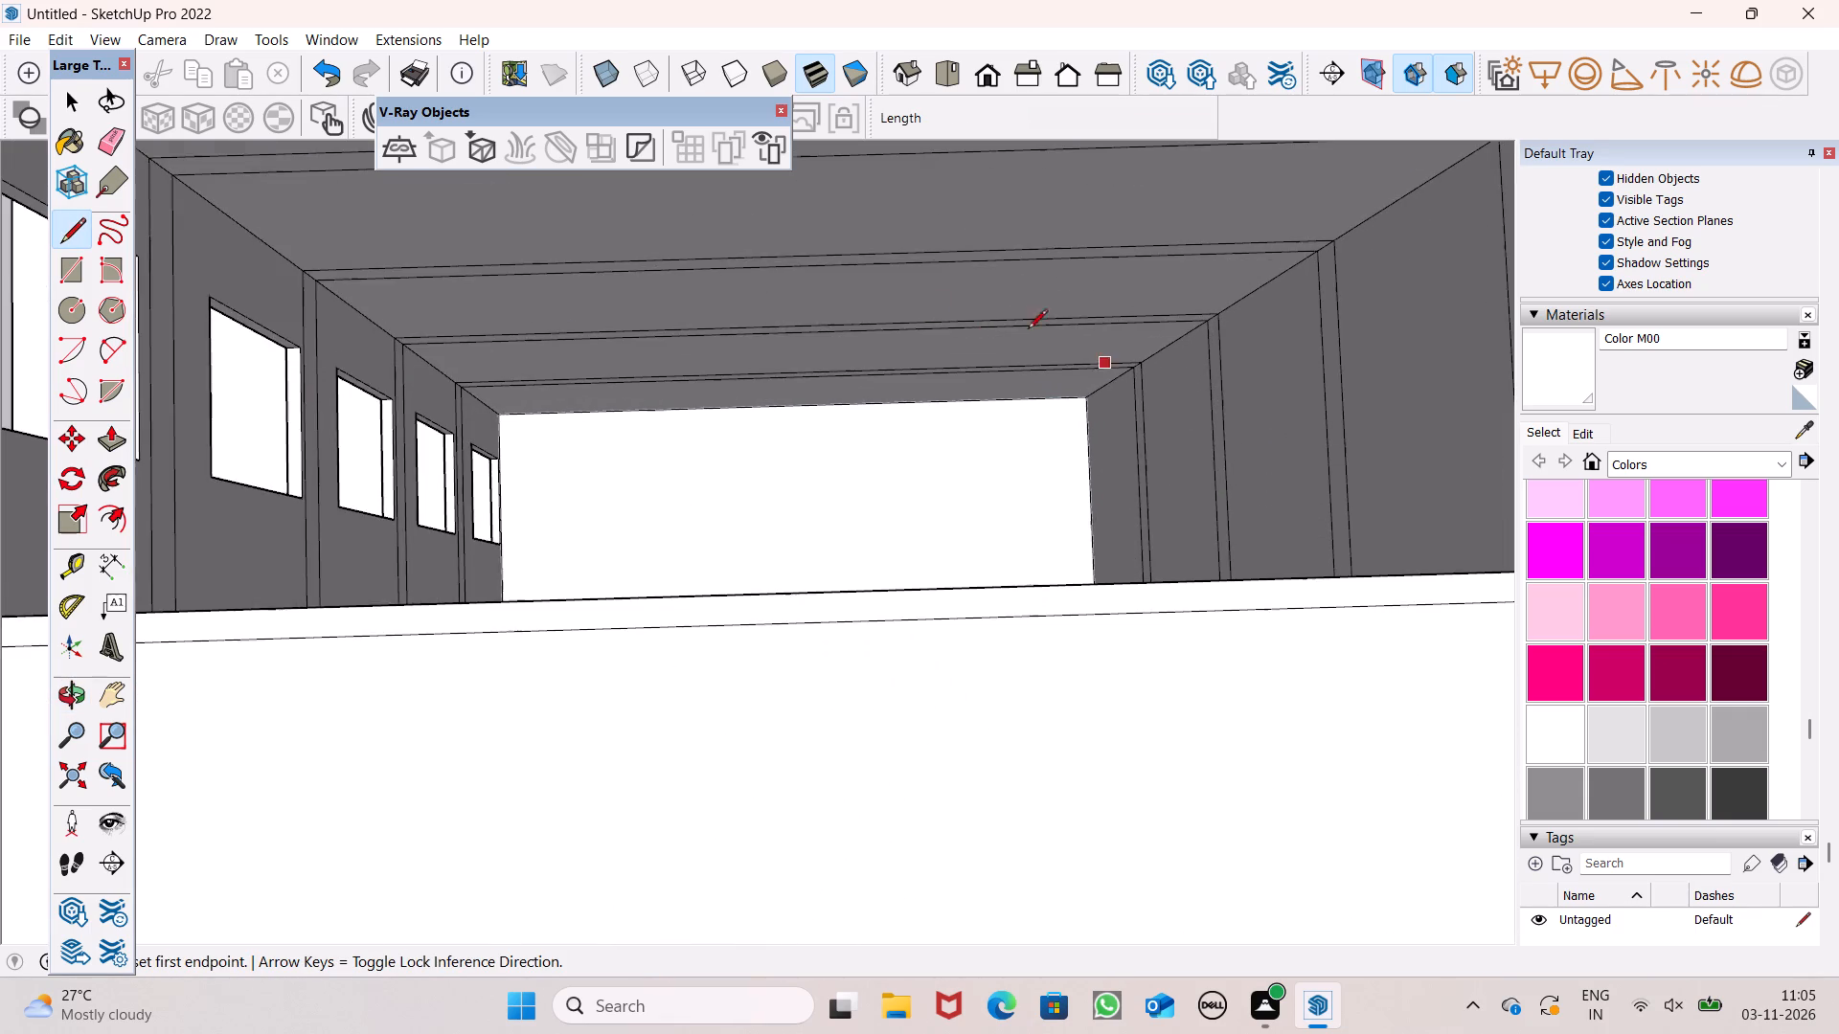
pyautogui.scroll(5, 697, 375)
pyautogui.scroll(4, 385, 392)
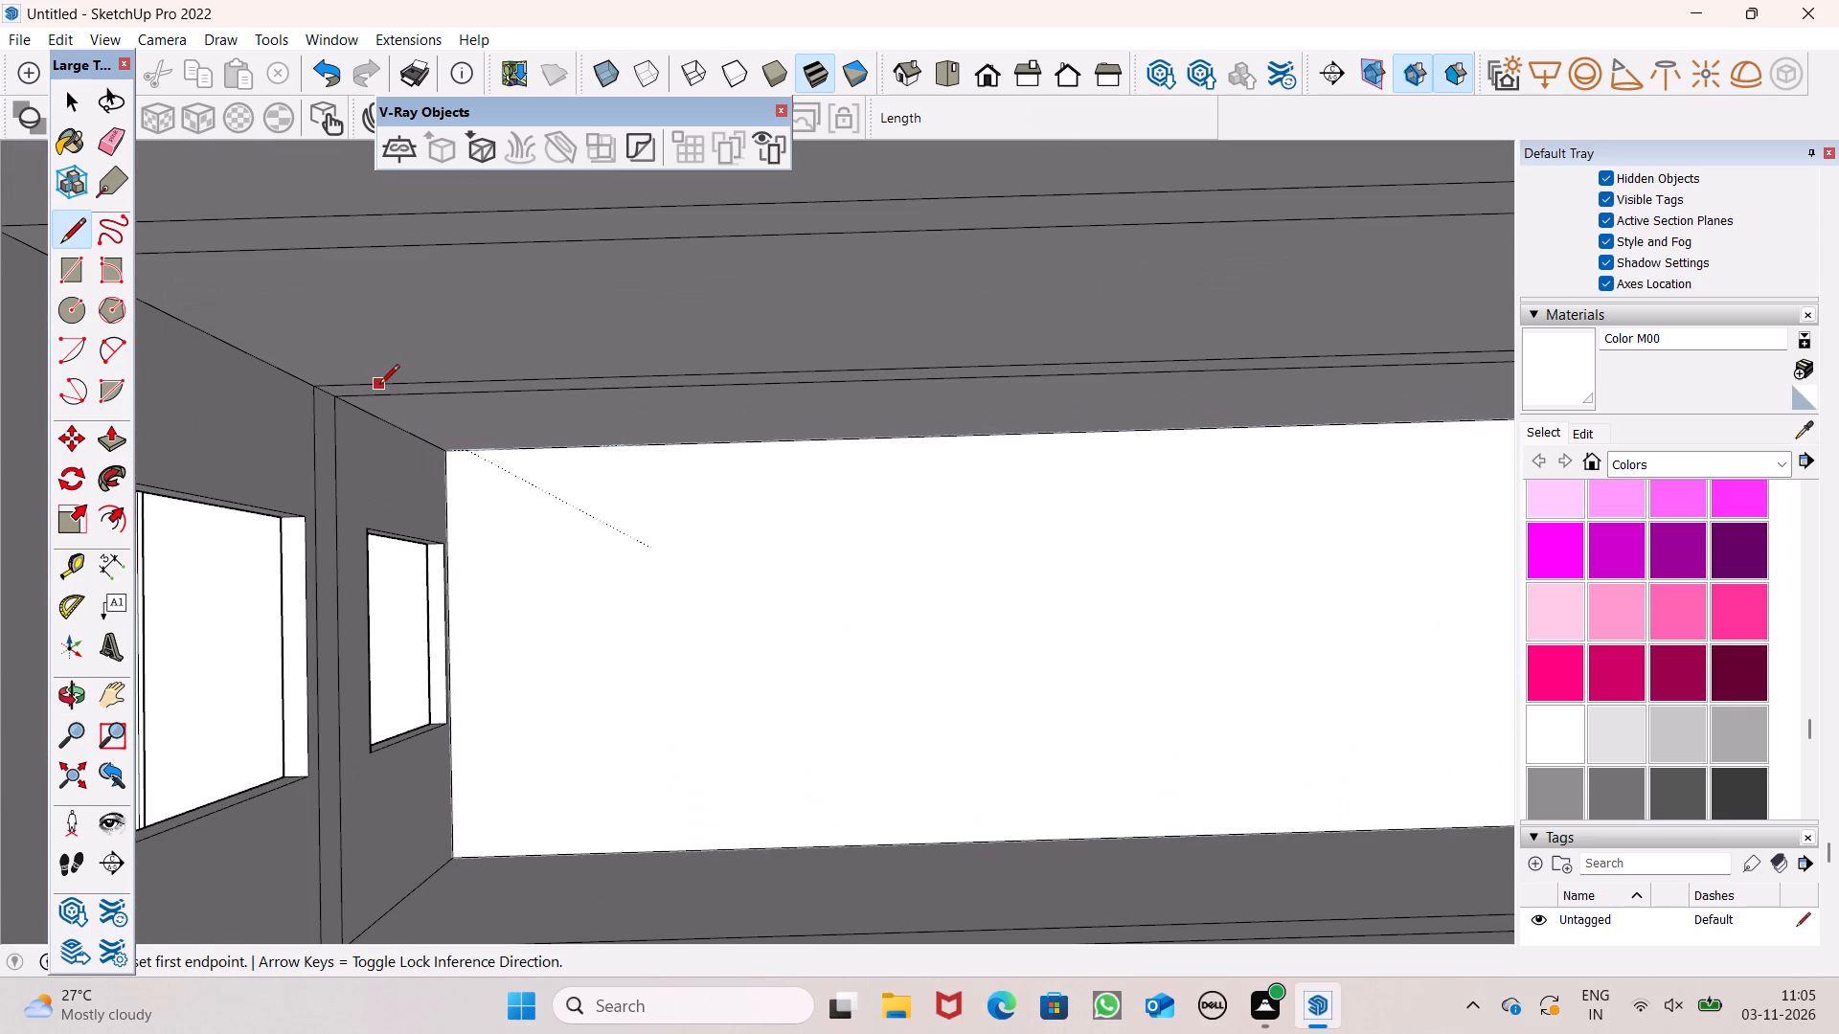
pyautogui.click(379, 385)
pyautogui.click(417, 377)
# Trace a line about 1' long along the inner wall at the same side section's third-storey floor level to close it with a face.
pyautogui.scroll(-6, 478, 470)
pyautogui.scroll(4, 393, 332)
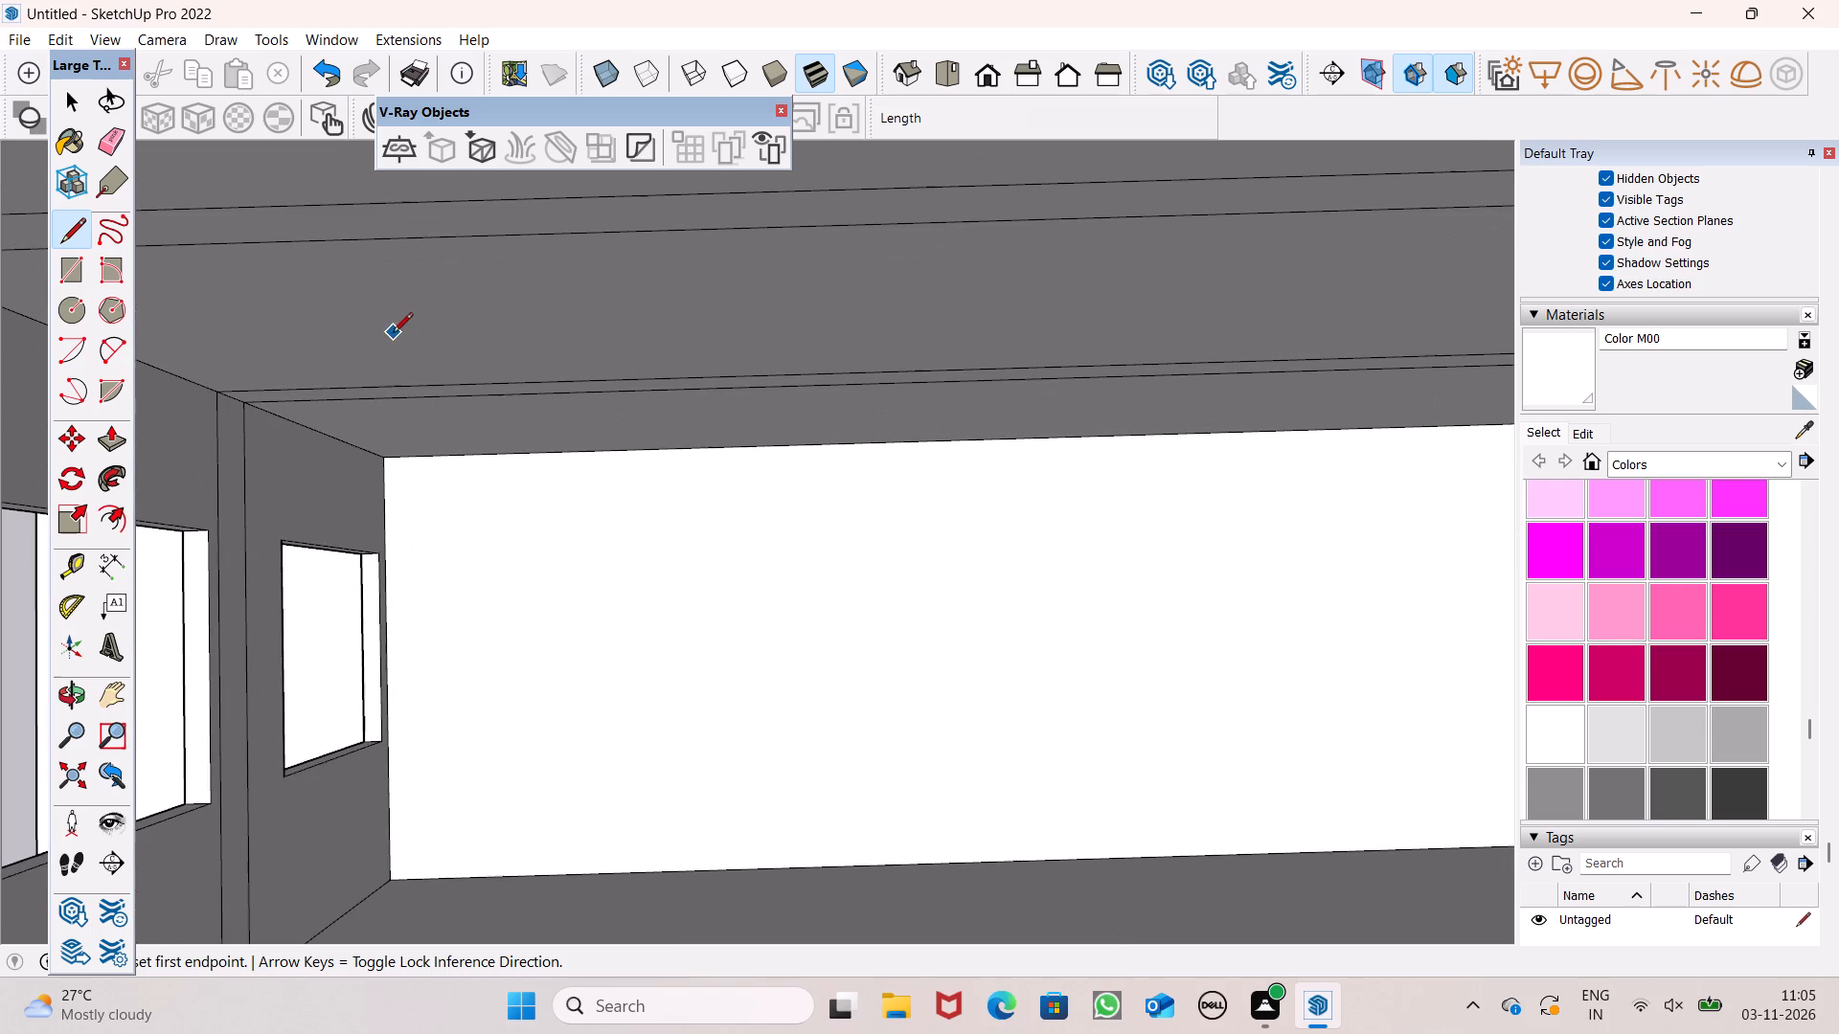
pyautogui.click(386, 381)
pyautogui.click(420, 381)
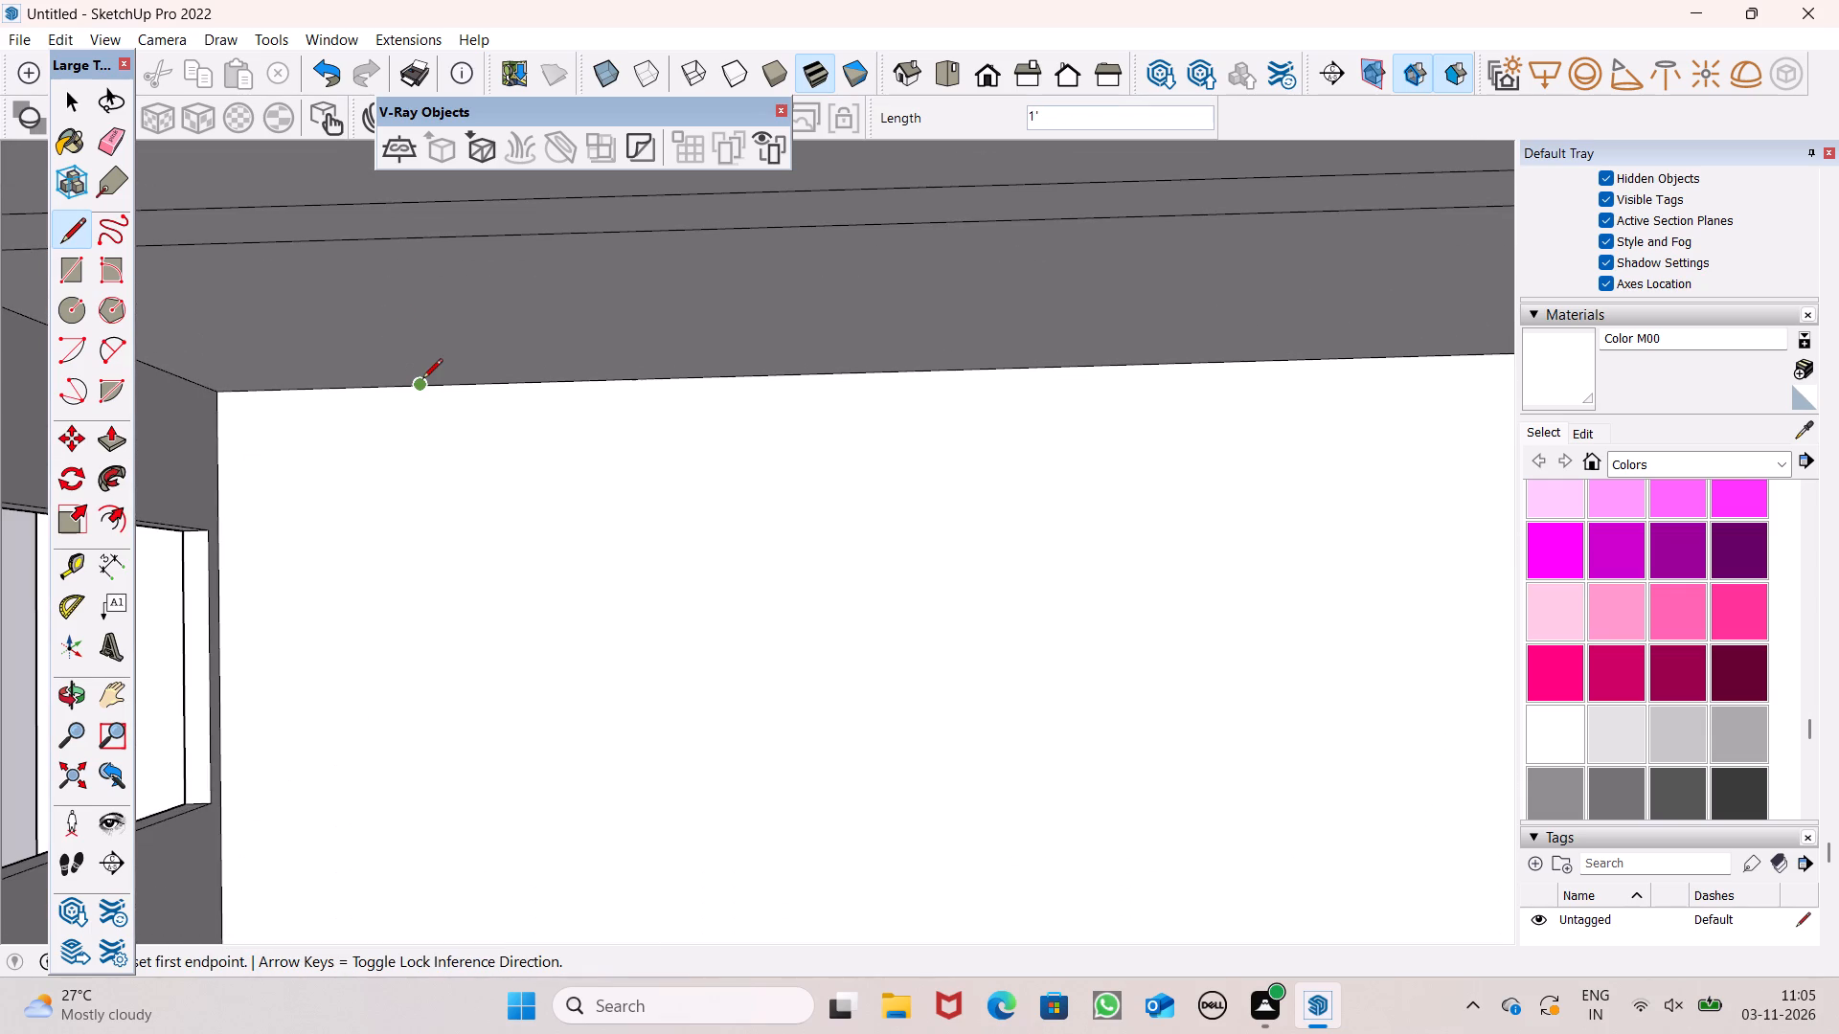
# Trace a short line along the inner wall at the same side section's fourth-storey floor level to close it with a face.
pyautogui.scroll(-5, 439, 456)
pyautogui.scroll(4, 358, 349)
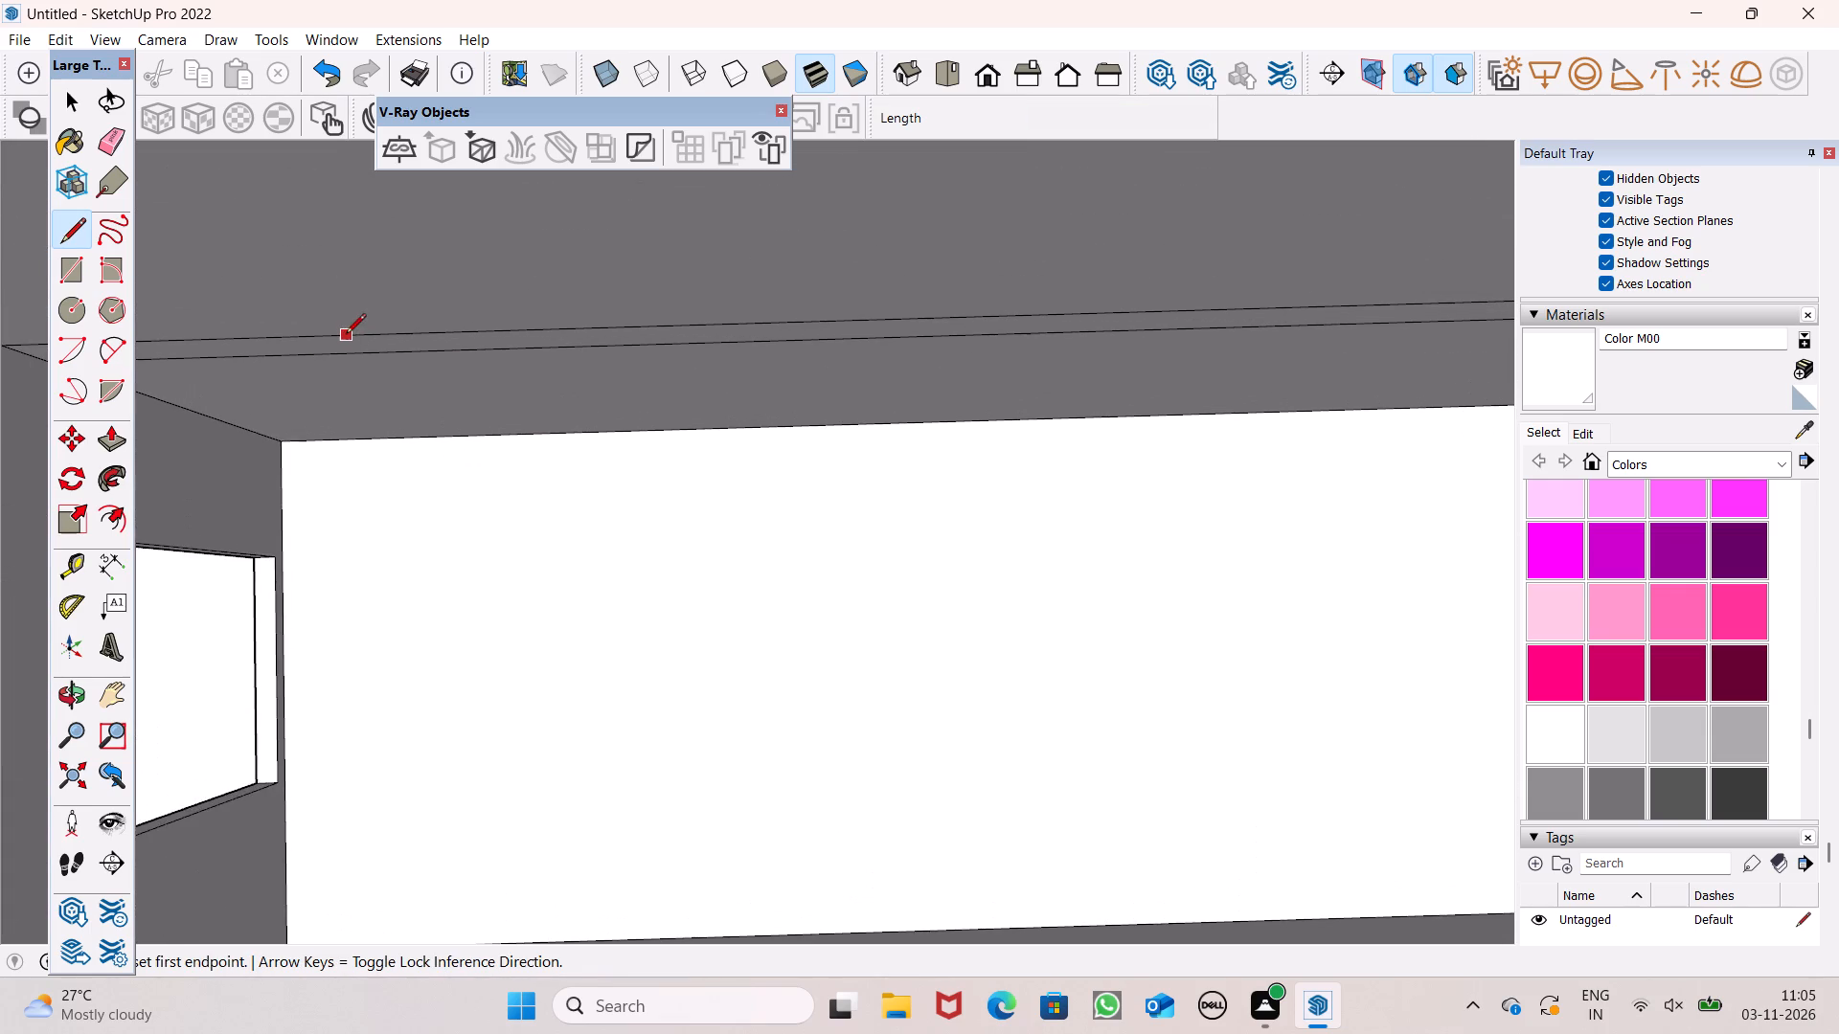
pyautogui.click(346, 335)
pyautogui.click(391, 336)
# Trace a short line along the inner wall at the same side section's top-storey floor level to close it with a face.
pyautogui.scroll(-2, 409, 477)
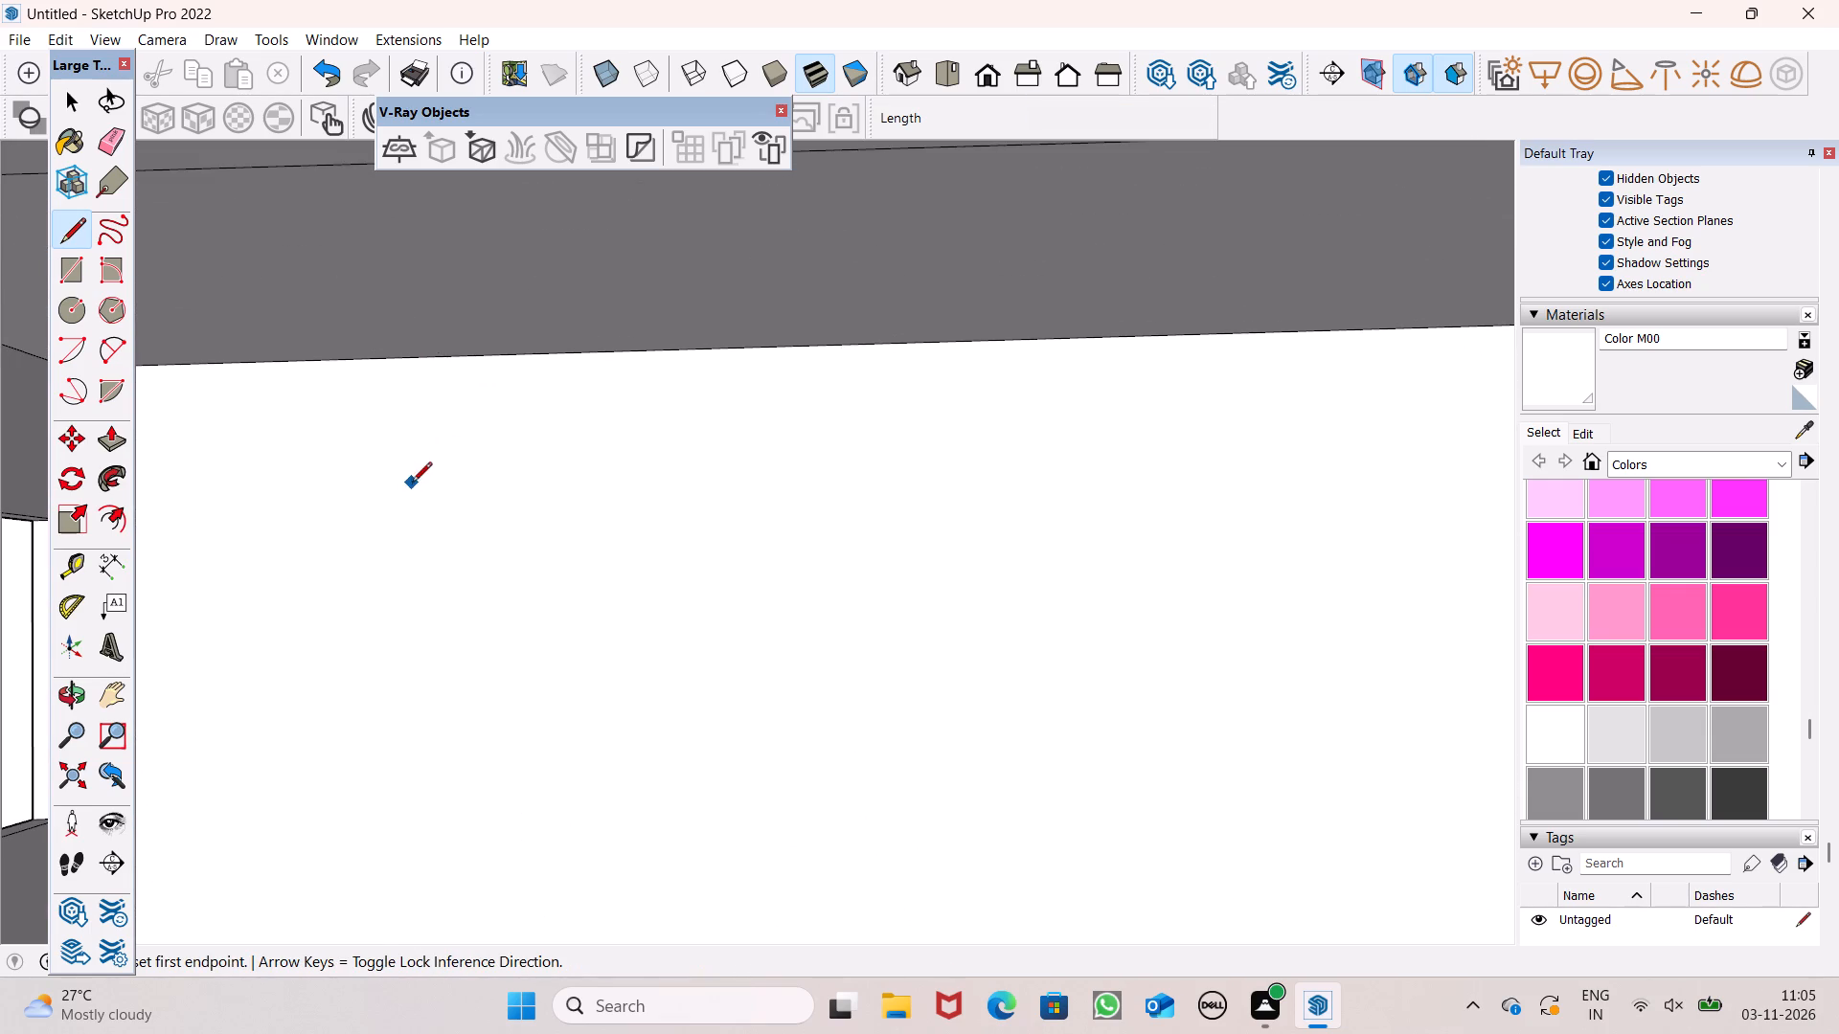
pyautogui.scroll(-3, 414, 490)
pyautogui.scroll(4, 361, 273)
pyautogui.click(370, 257)
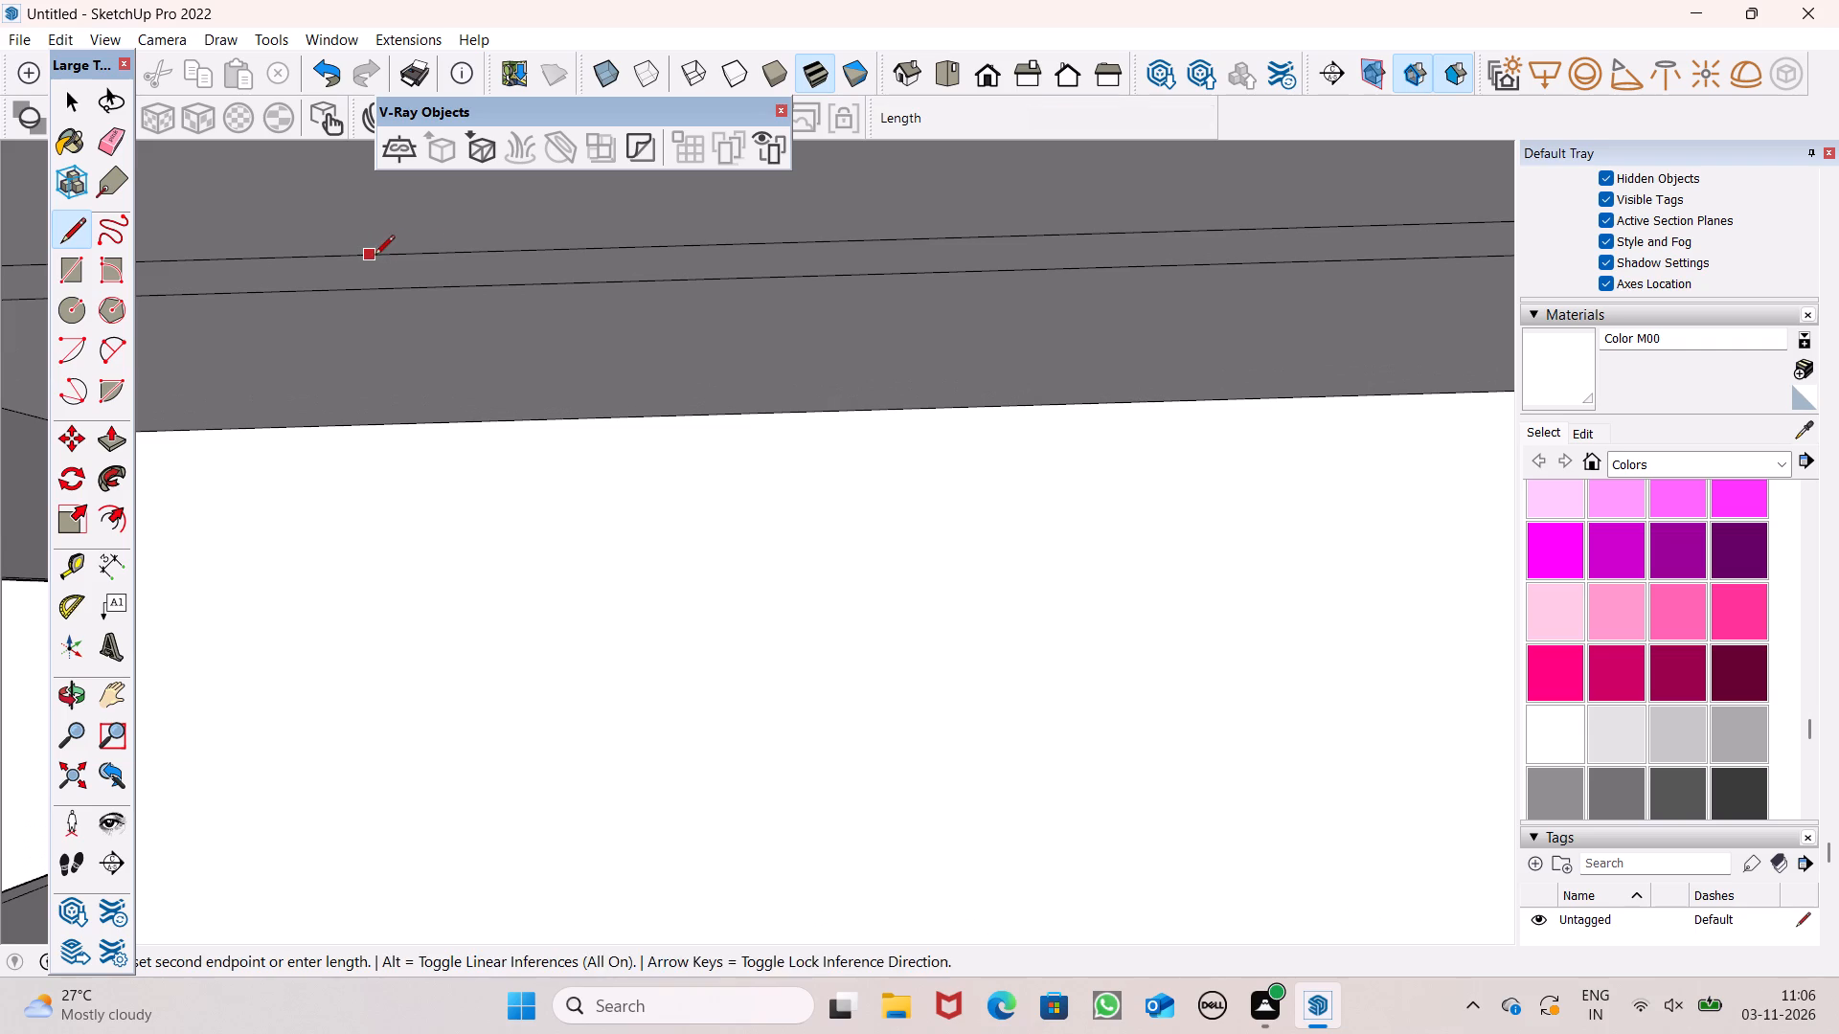
pyautogui.click(427, 257)
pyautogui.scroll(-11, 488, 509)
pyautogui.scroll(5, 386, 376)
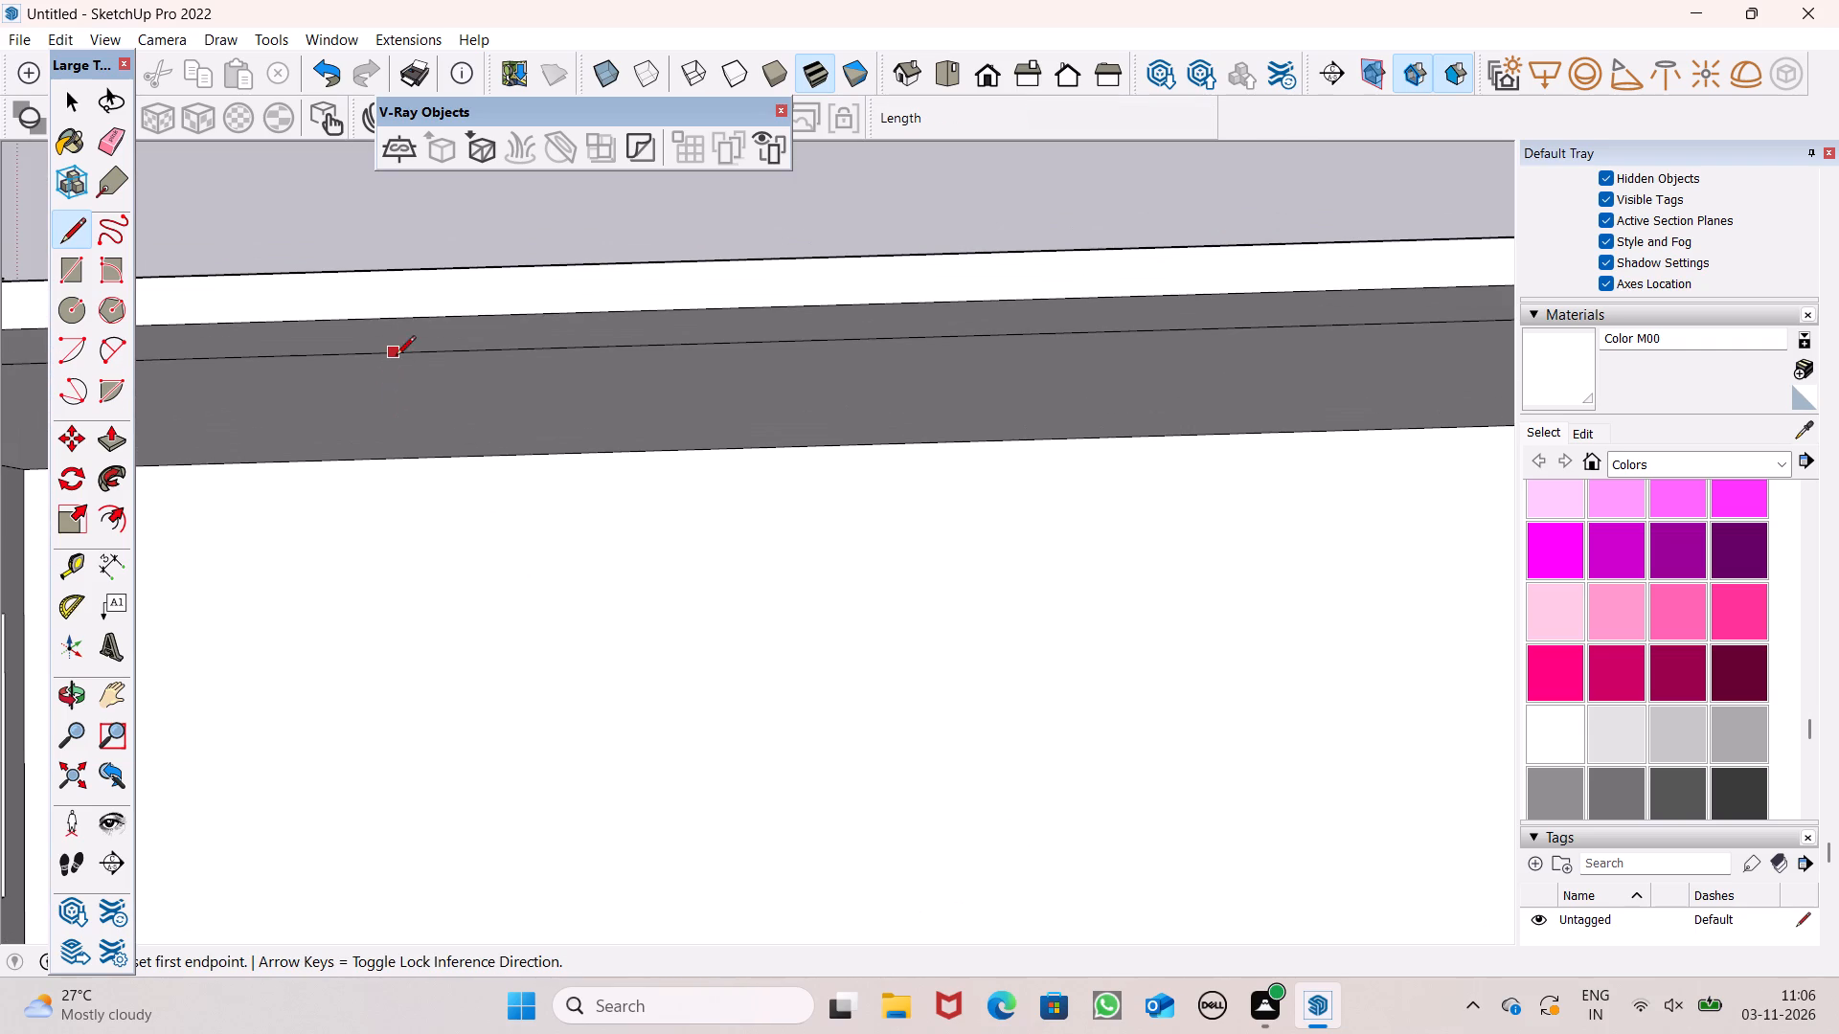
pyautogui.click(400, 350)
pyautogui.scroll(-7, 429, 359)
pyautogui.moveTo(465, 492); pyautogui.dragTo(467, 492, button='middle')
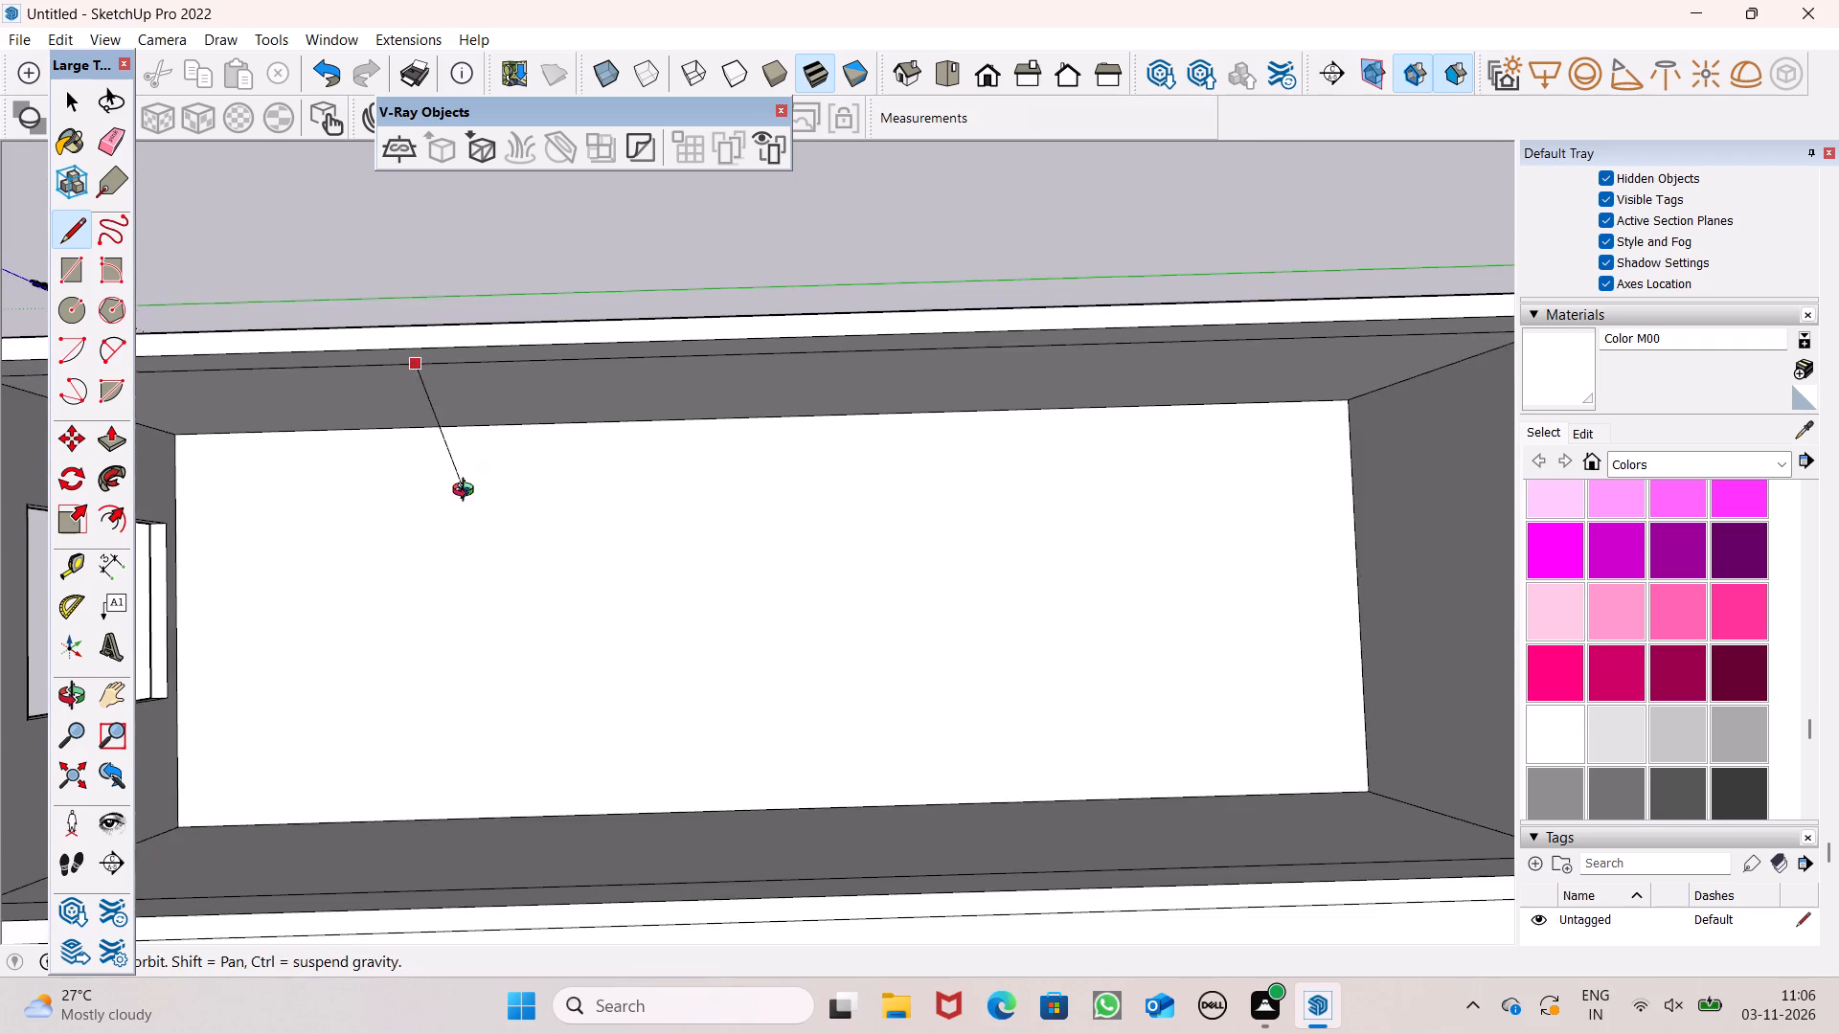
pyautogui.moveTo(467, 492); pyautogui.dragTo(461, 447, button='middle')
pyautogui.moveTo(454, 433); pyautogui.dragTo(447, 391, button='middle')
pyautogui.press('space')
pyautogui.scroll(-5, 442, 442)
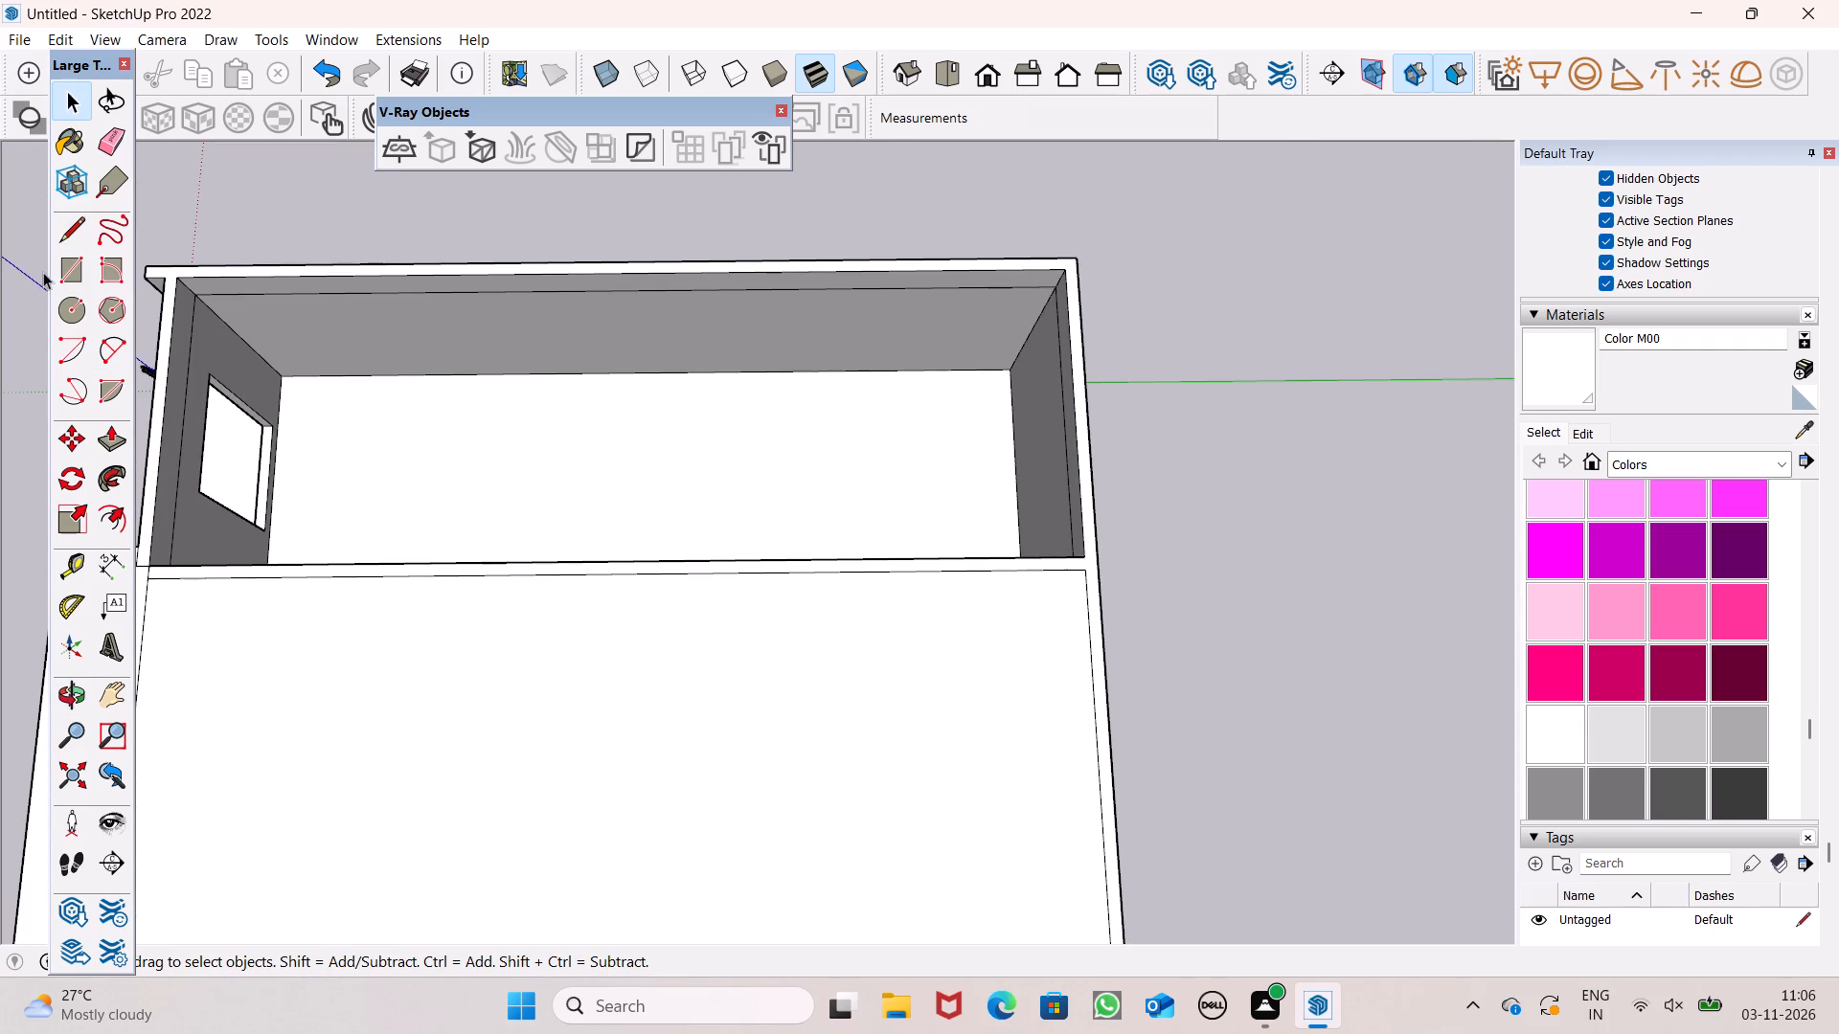
# Trace a line about 2' 8" long along the inner top edge of the side section's outer wall to close its roof with a face.
pyautogui.click(68, 239)
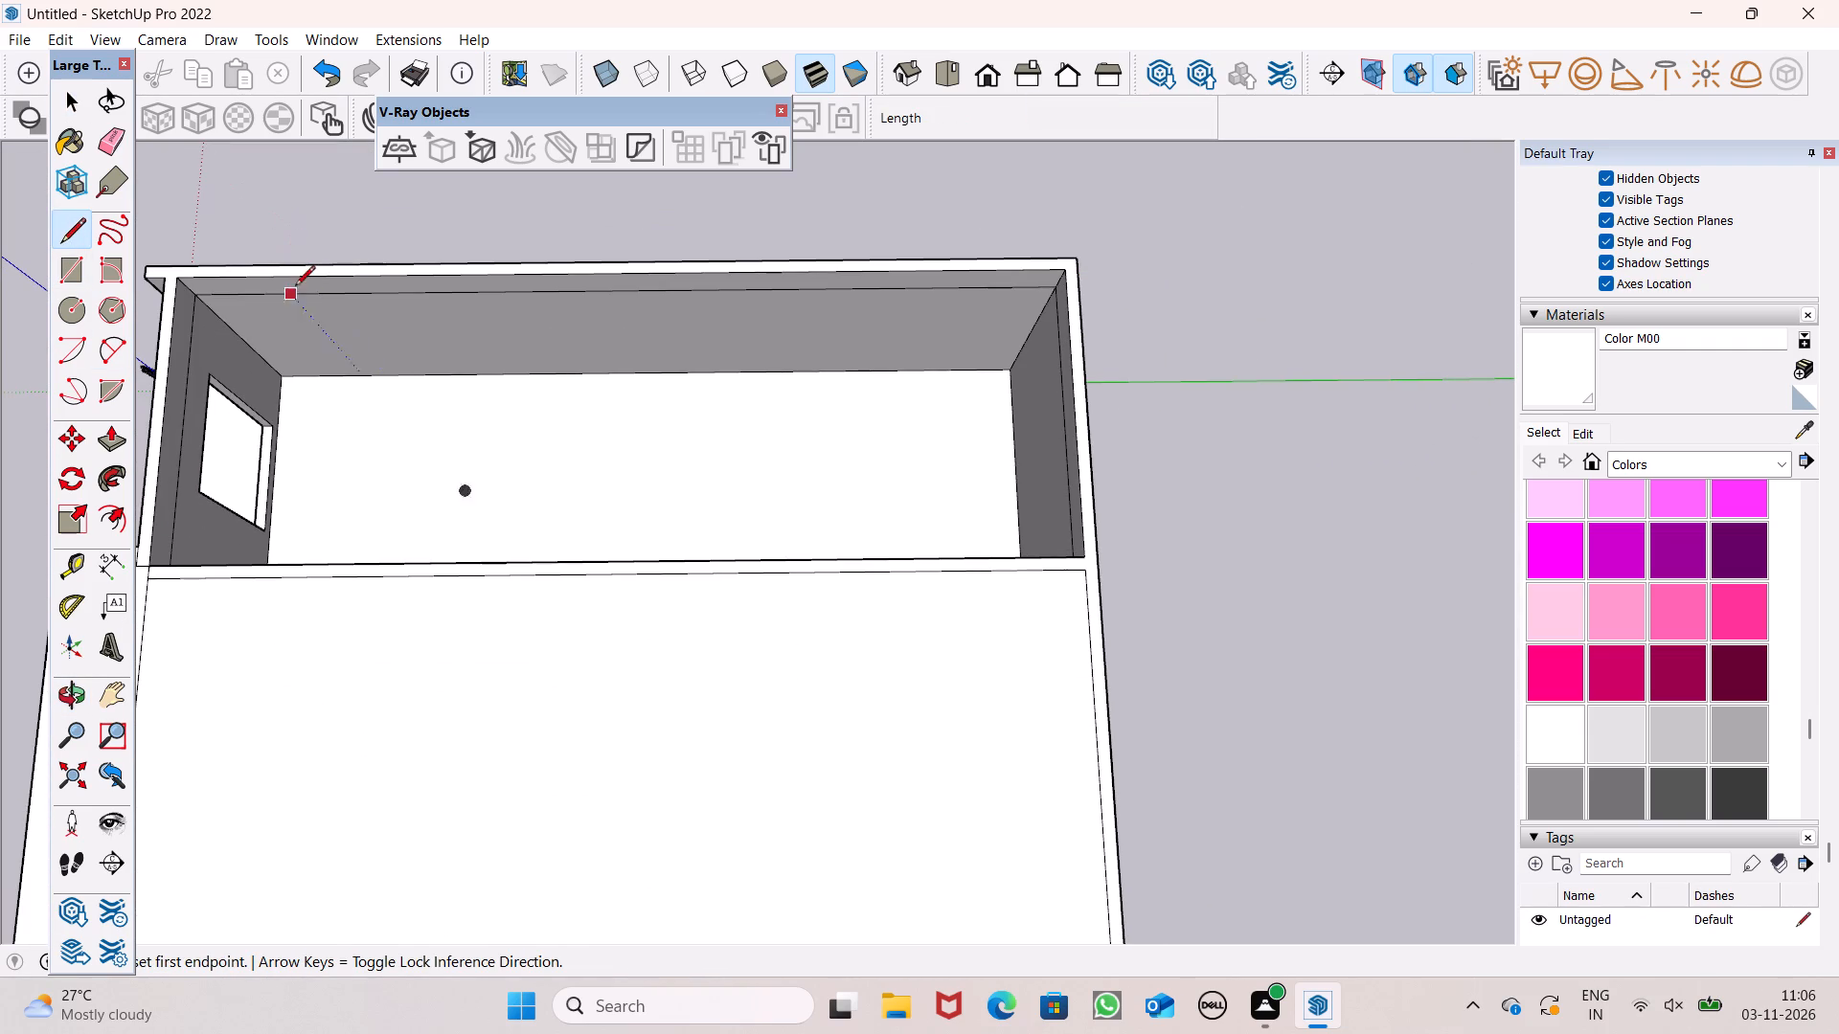
pyautogui.click(314, 270)
pyautogui.click(349, 280)
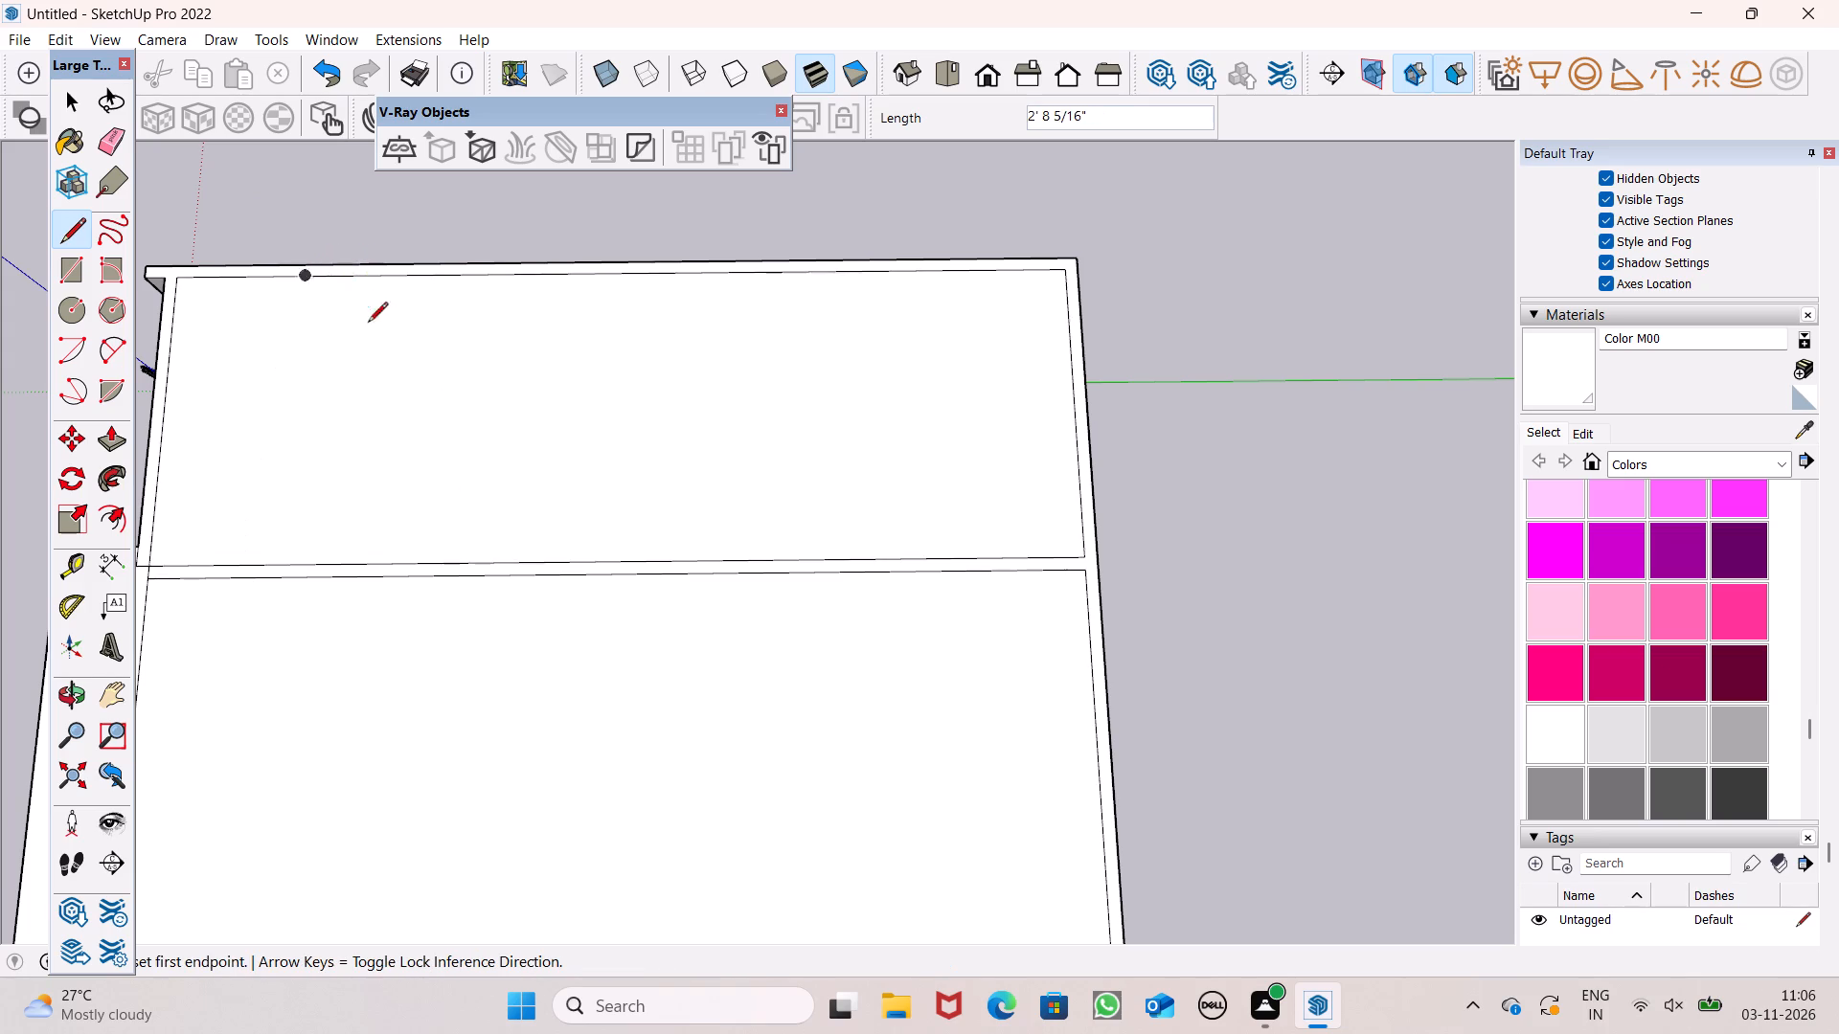
# Push/Pull the newly closed roof face of the side section by 6" to give the roof slab its thickness.
pyautogui.scroll(-2, 374, 350)
pyautogui.moveTo(290, 501); pyautogui.dragTo(592, 303, button='middle')
pyautogui.press('space')
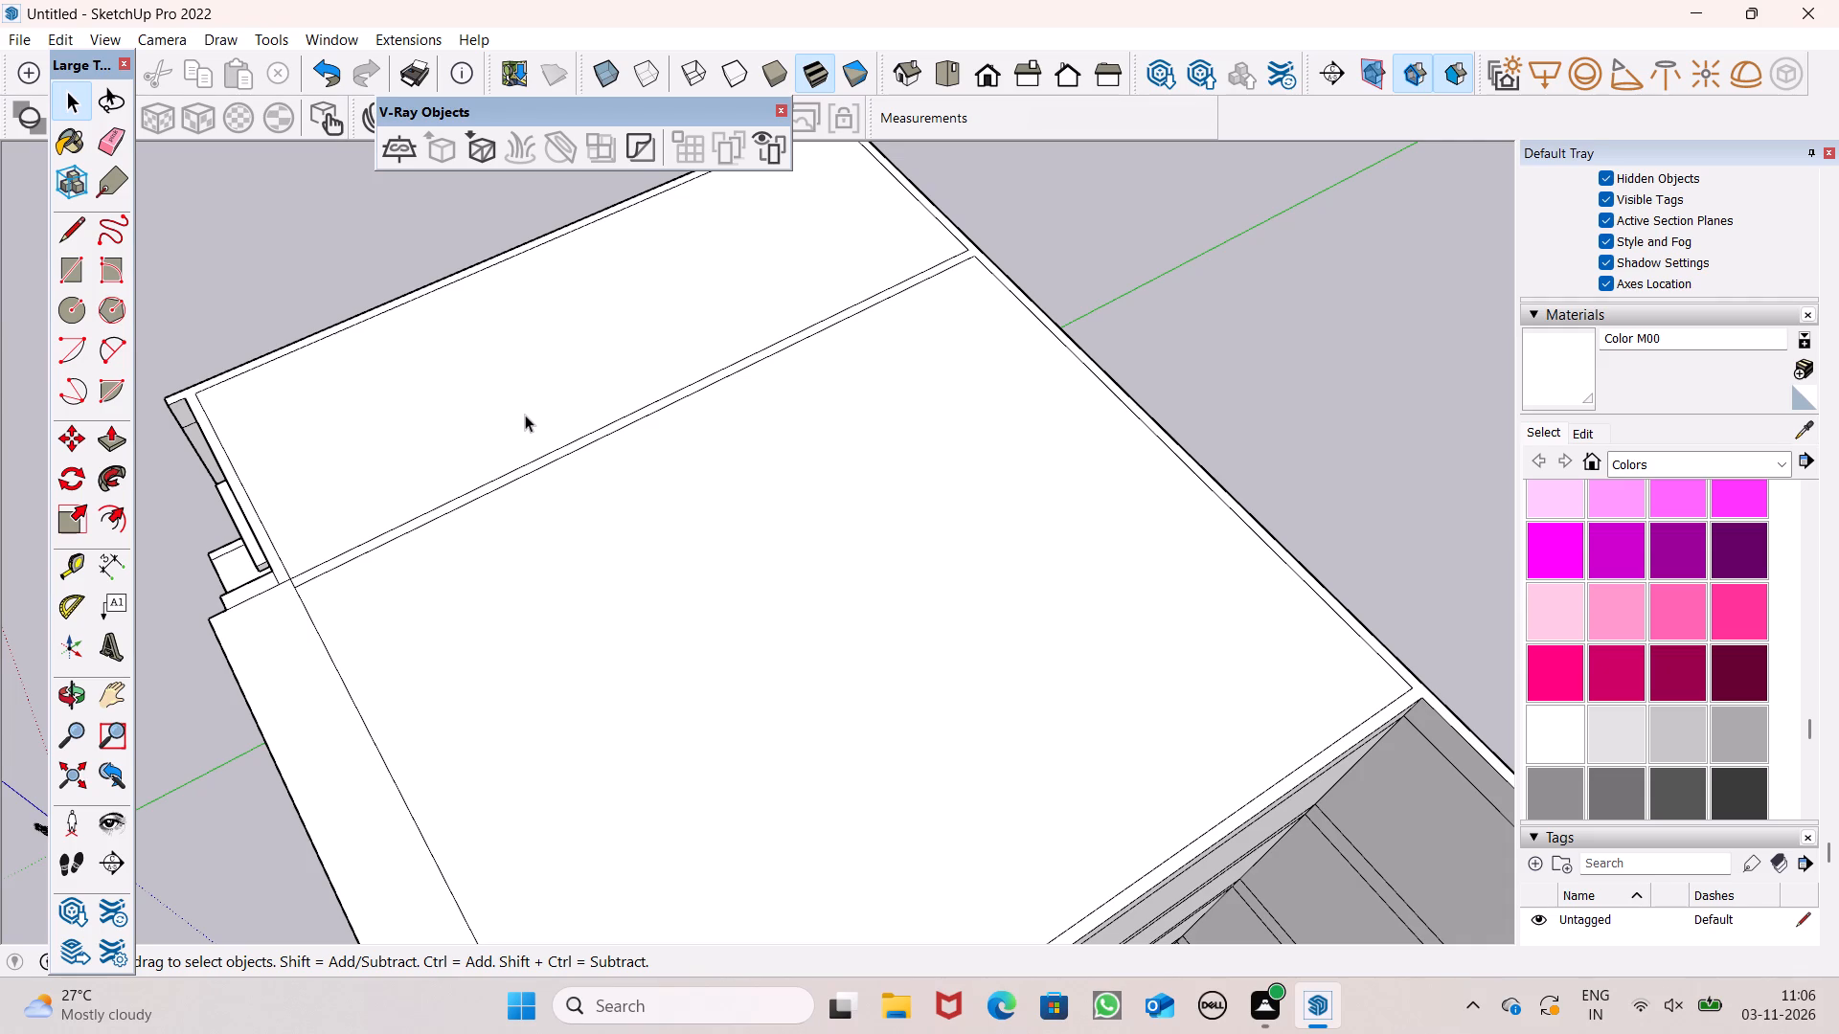
pyautogui.scroll(-4, 408, 482)
pyautogui.moveTo(276, 662); pyautogui.dragTo(595, 524, button='middle')
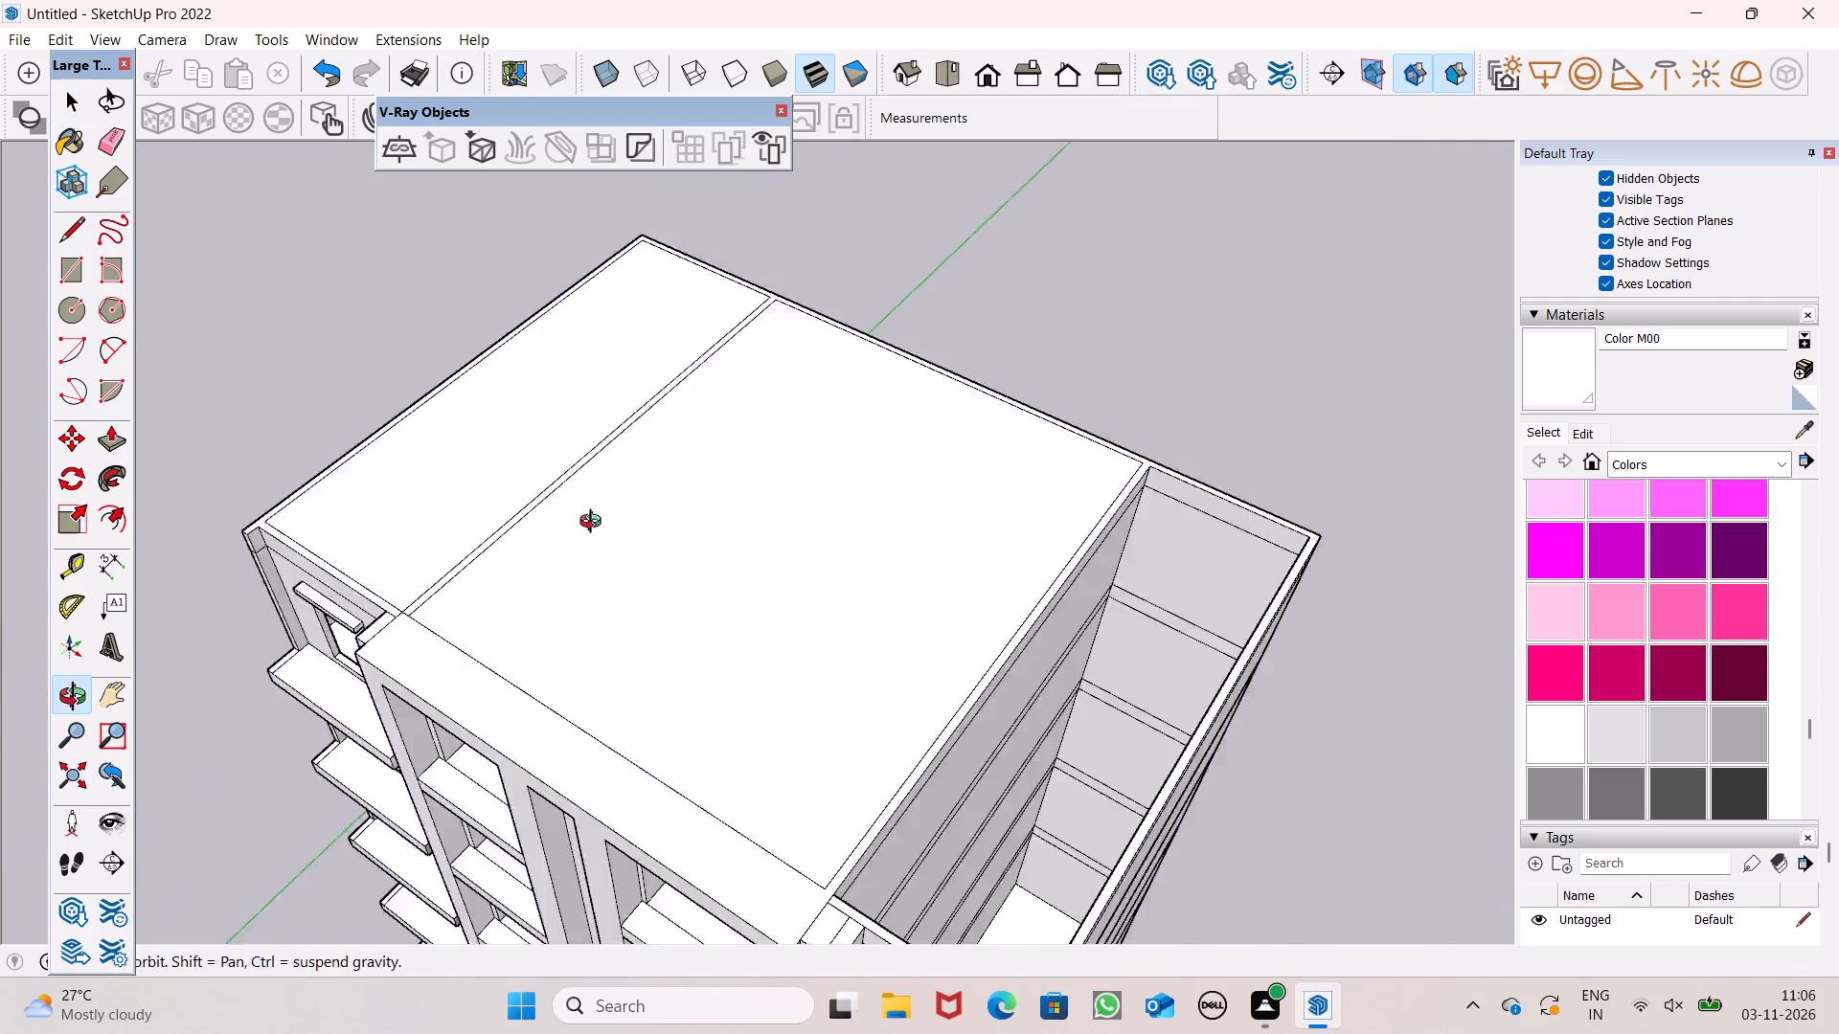
pyautogui.moveTo(595, 524); pyautogui.dragTo(712, 441, button='middle')
pyautogui.scroll(-4, 710, 413)
pyautogui.moveTo(304, 820); pyautogui.dragTo(388, 640, button='middle')
pyautogui.scroll(6, 488, 574)
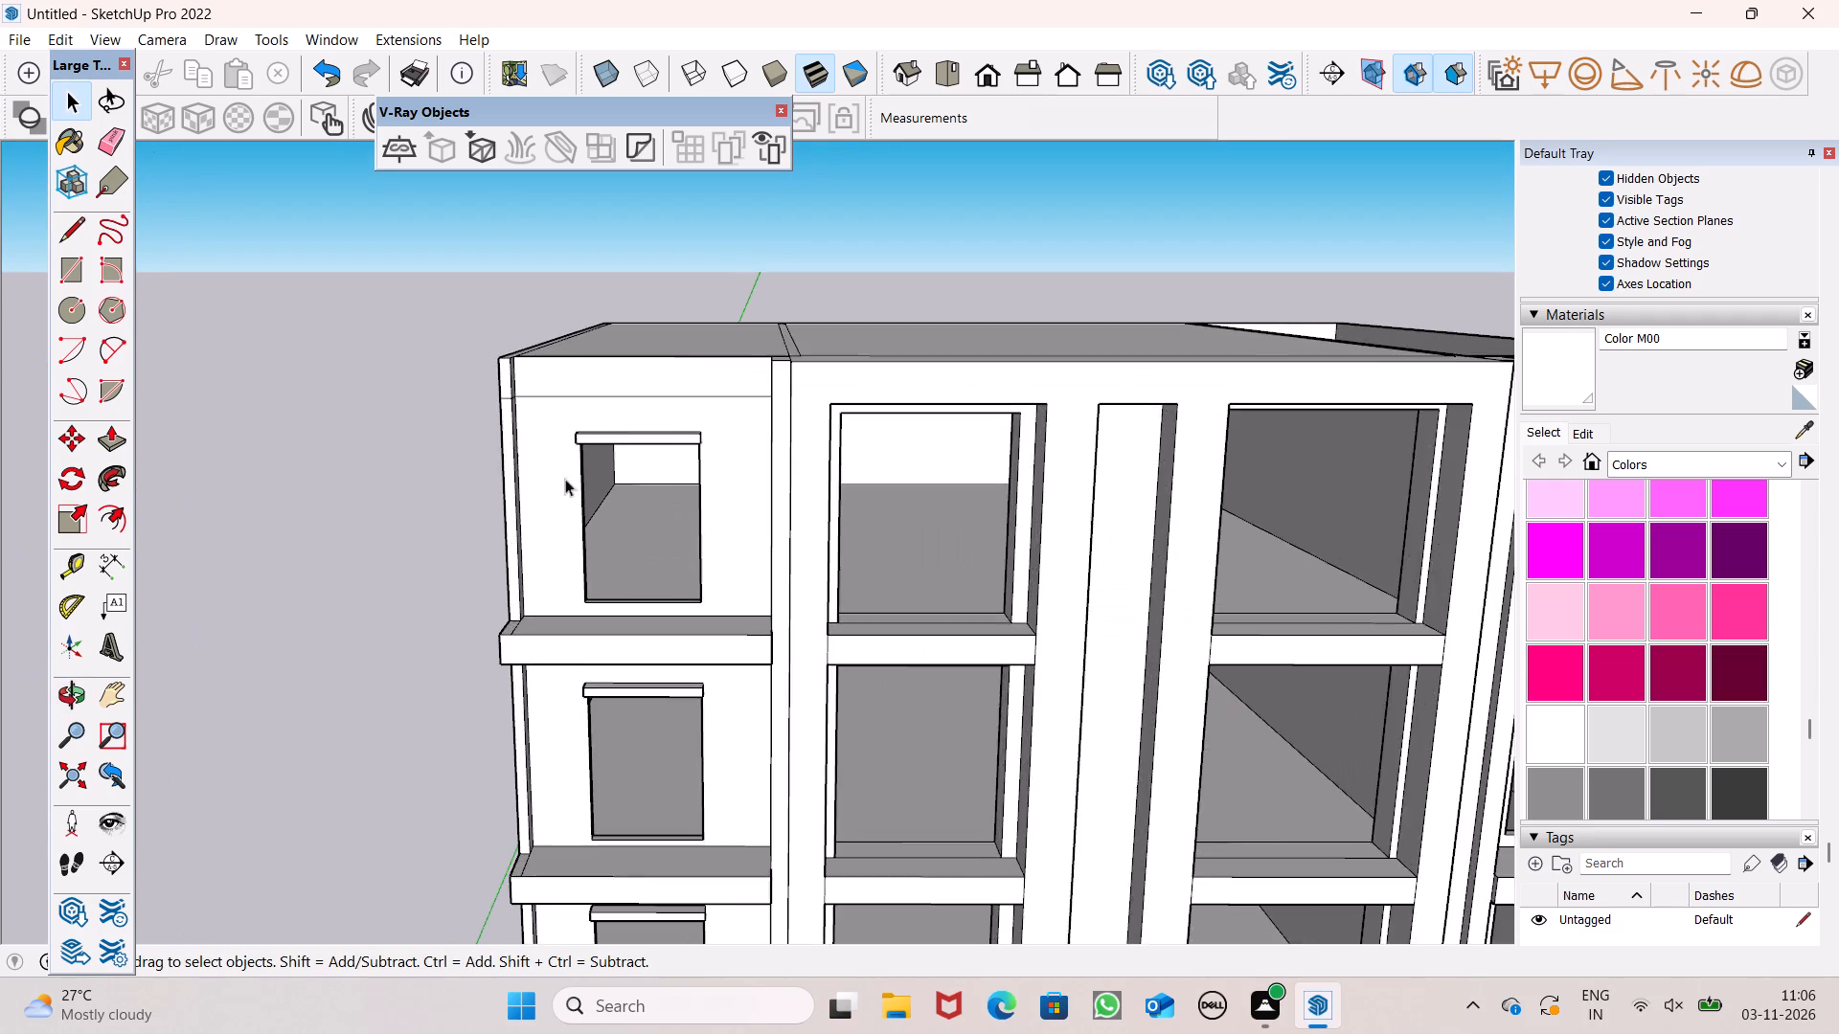
pyautogui.scroll(-4, 583, 472)
pyautogui.click(121, 438)
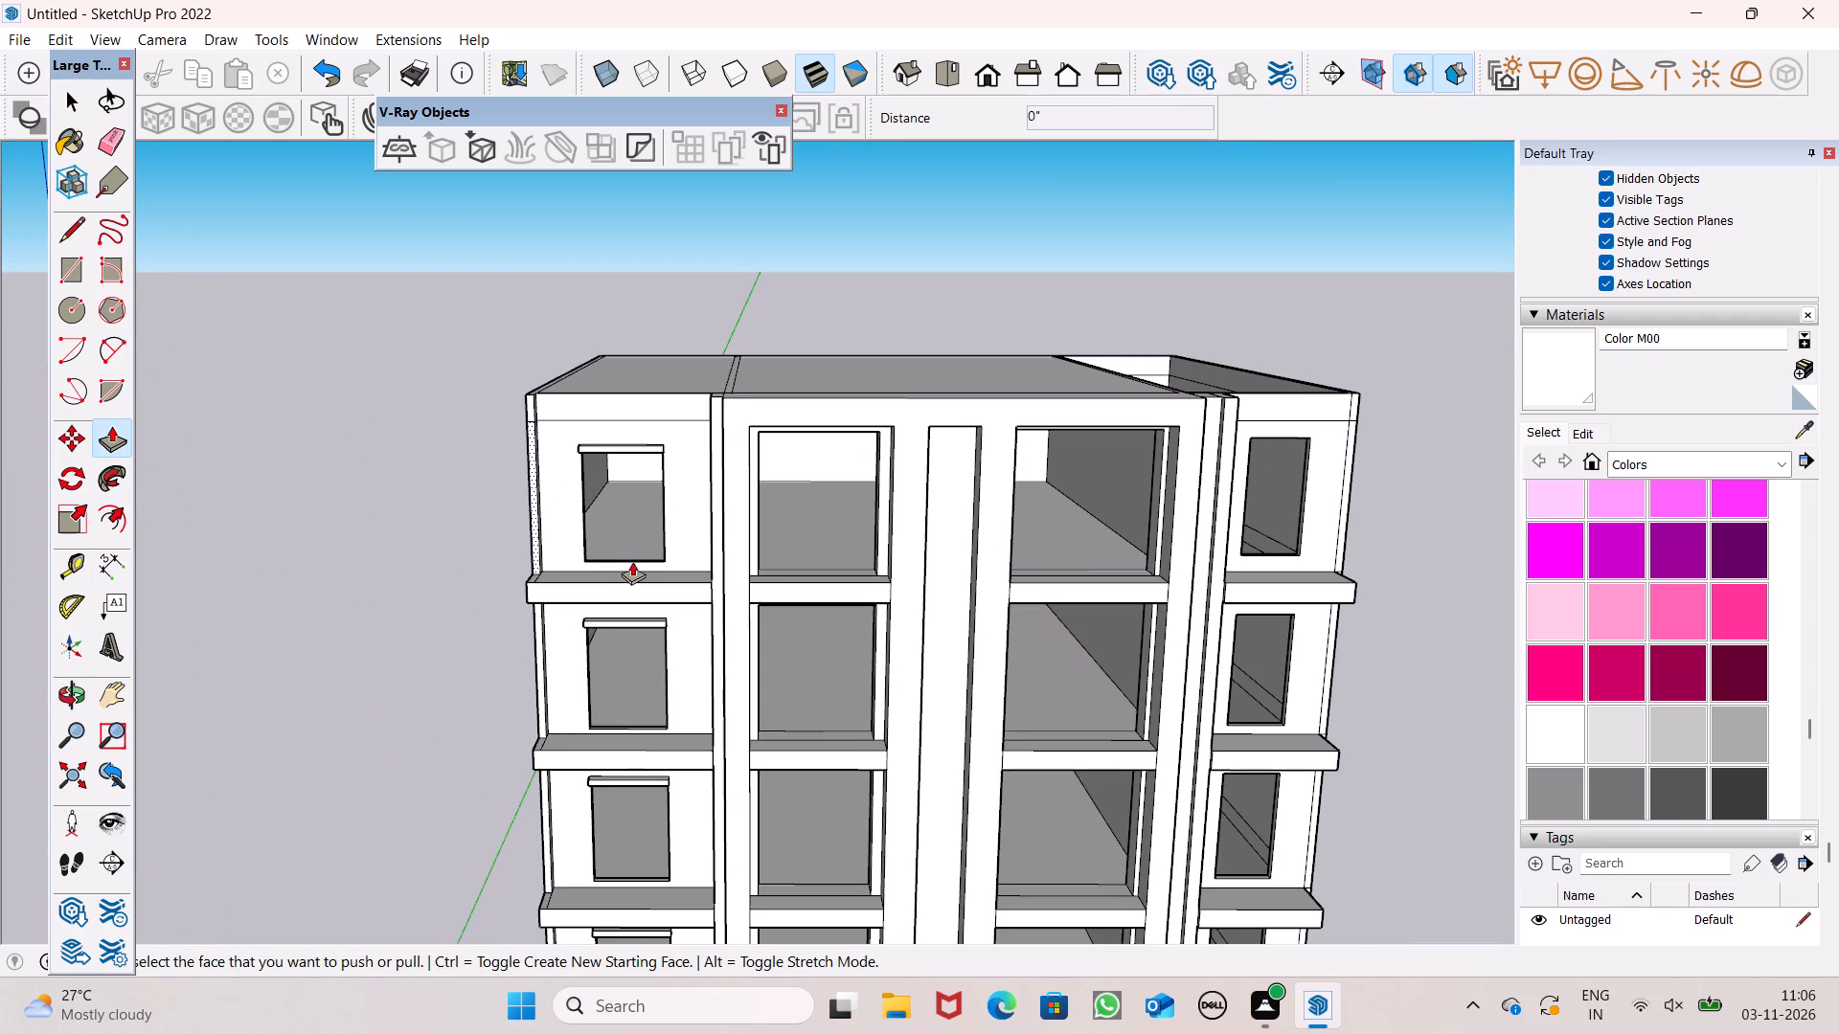
pyautogui.moveTo(771, 615); pyautogui.dragTo(788, 259, button='middle')
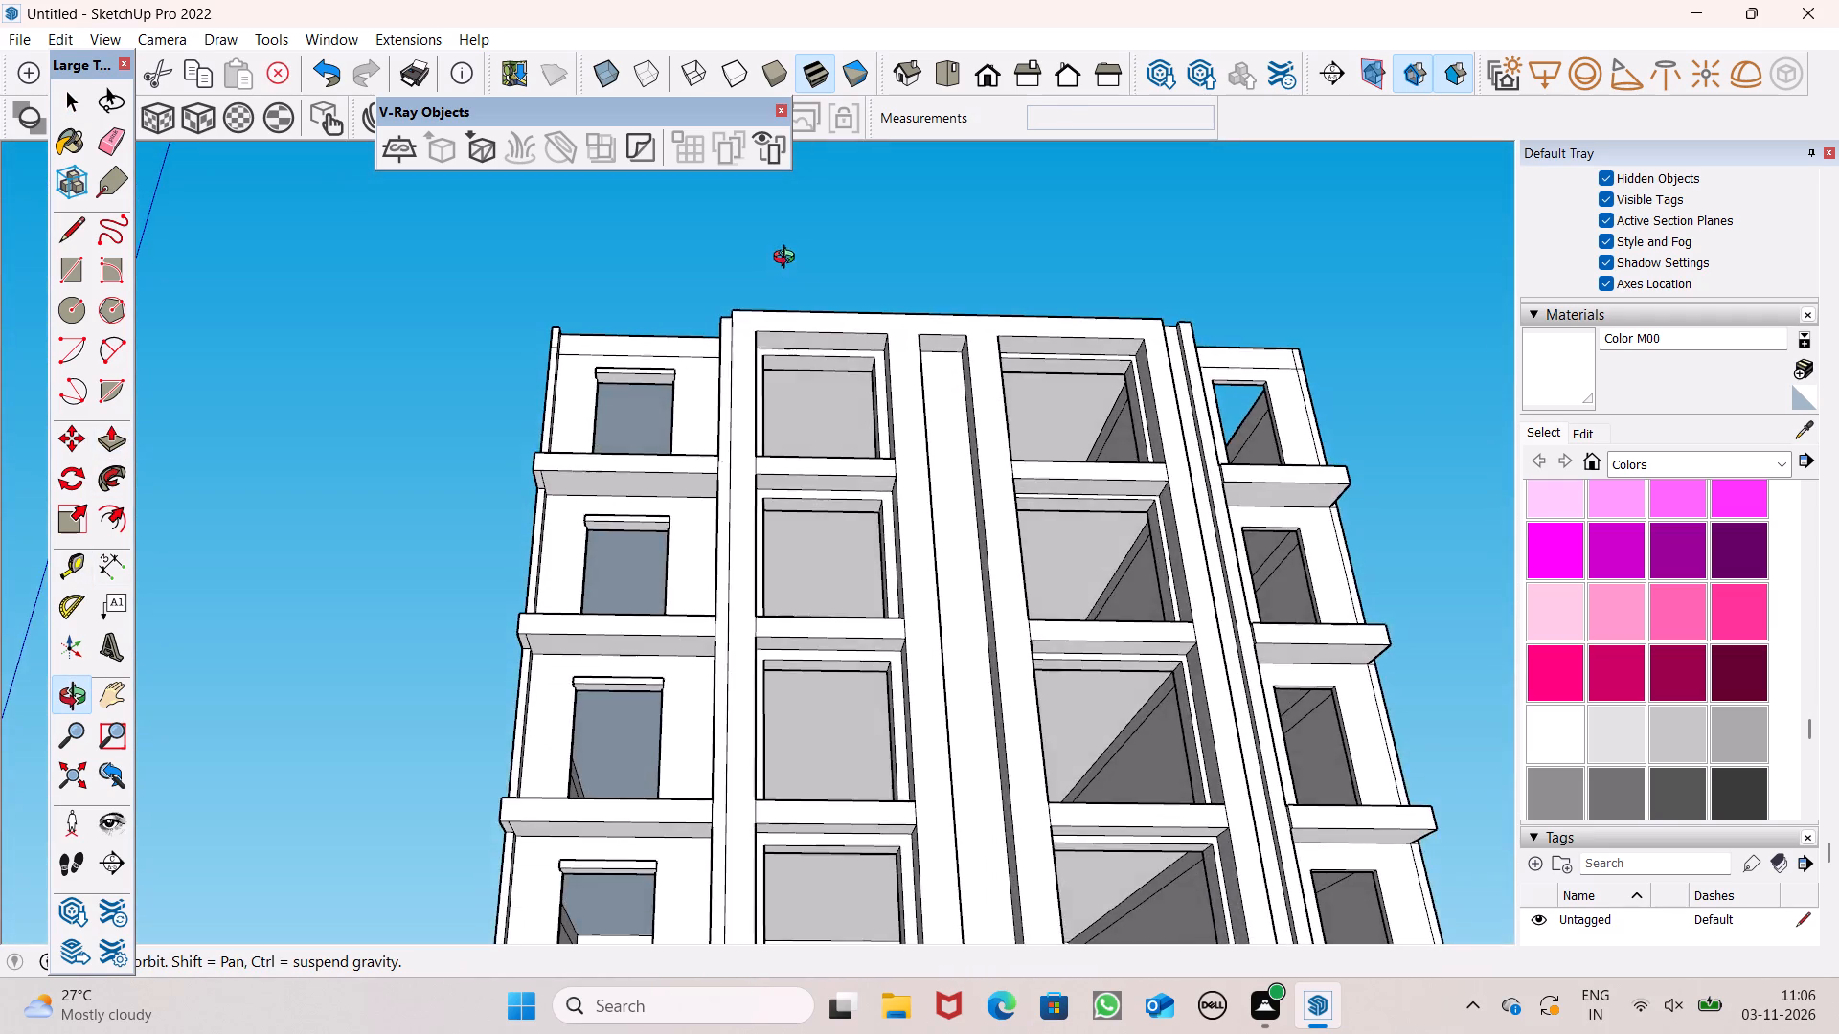
pyautogui.moveTo(788, 259); pyautogui.dragTo(721, 679, button='middle')
pyautogui.scroll(5, 625, 402)
pyautogui.moveTo(617, 388); pyautogui.dragTo(617, 398)
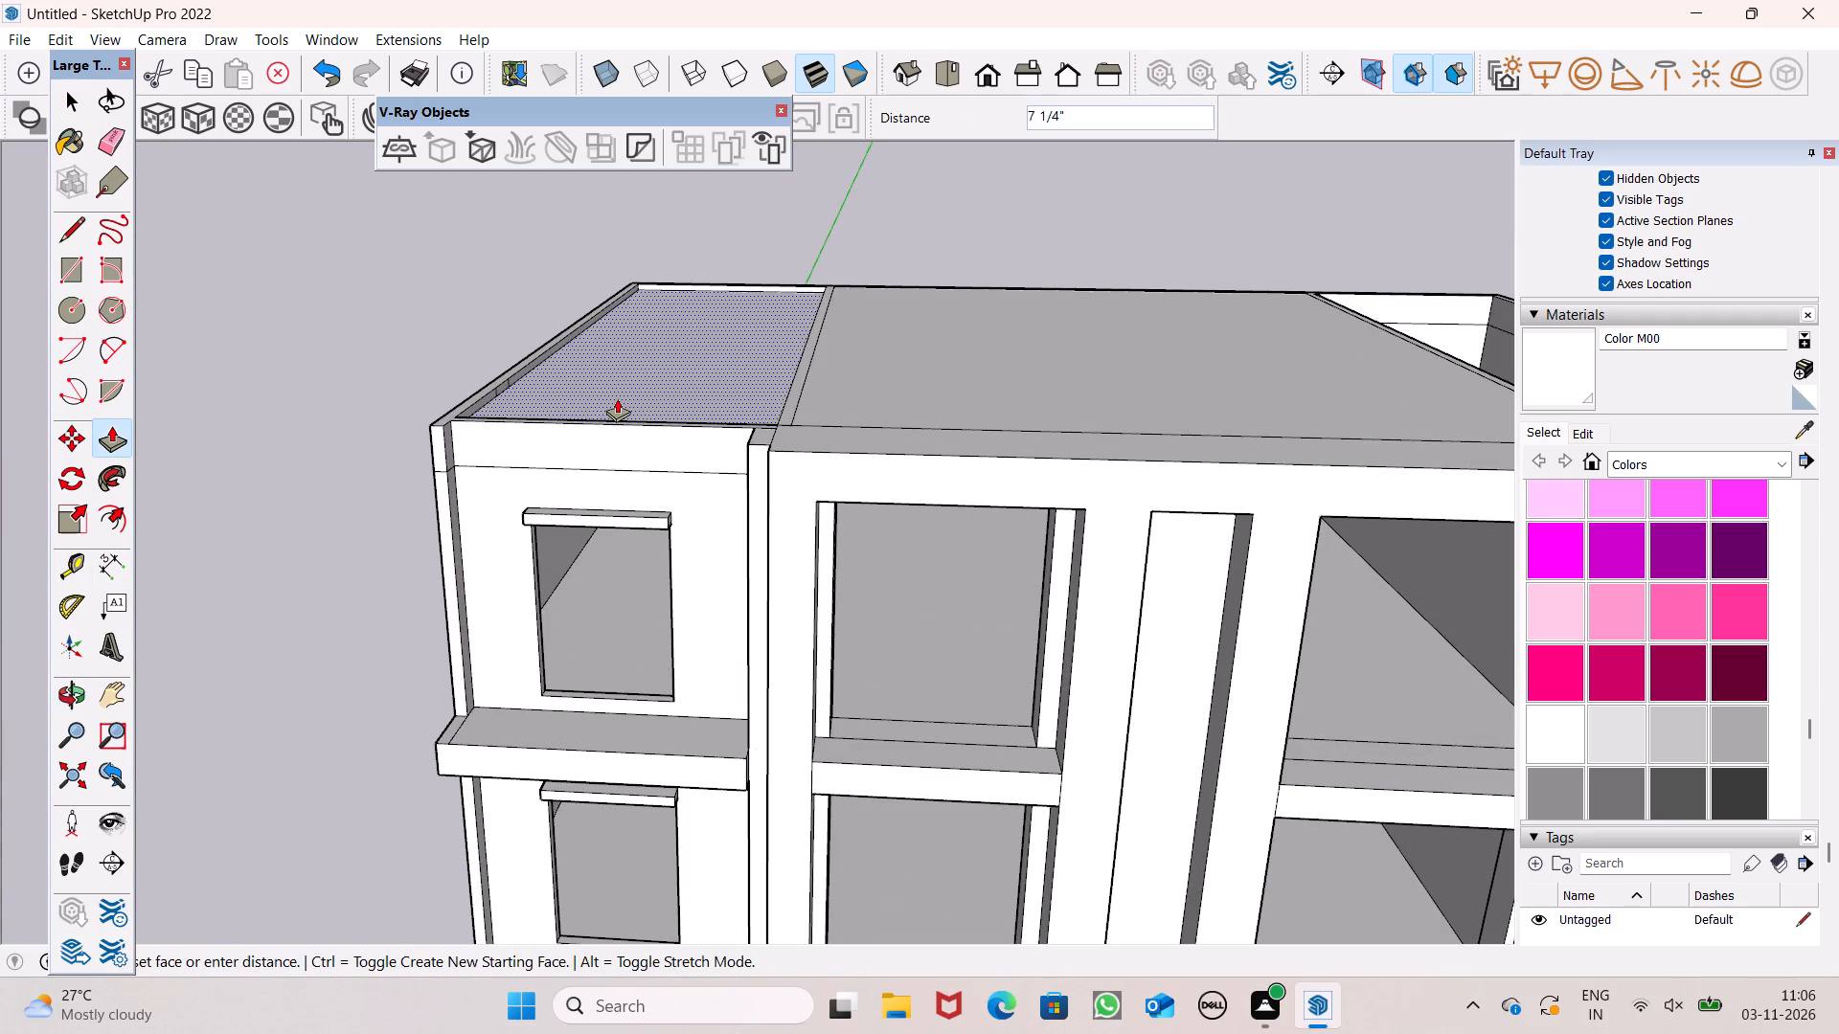
pyautogui.moveTo(617, 398); pyautogui.dragTo(617, 400)
pyautogui.press('6')
pyautogui.hotkey('shift', '"')
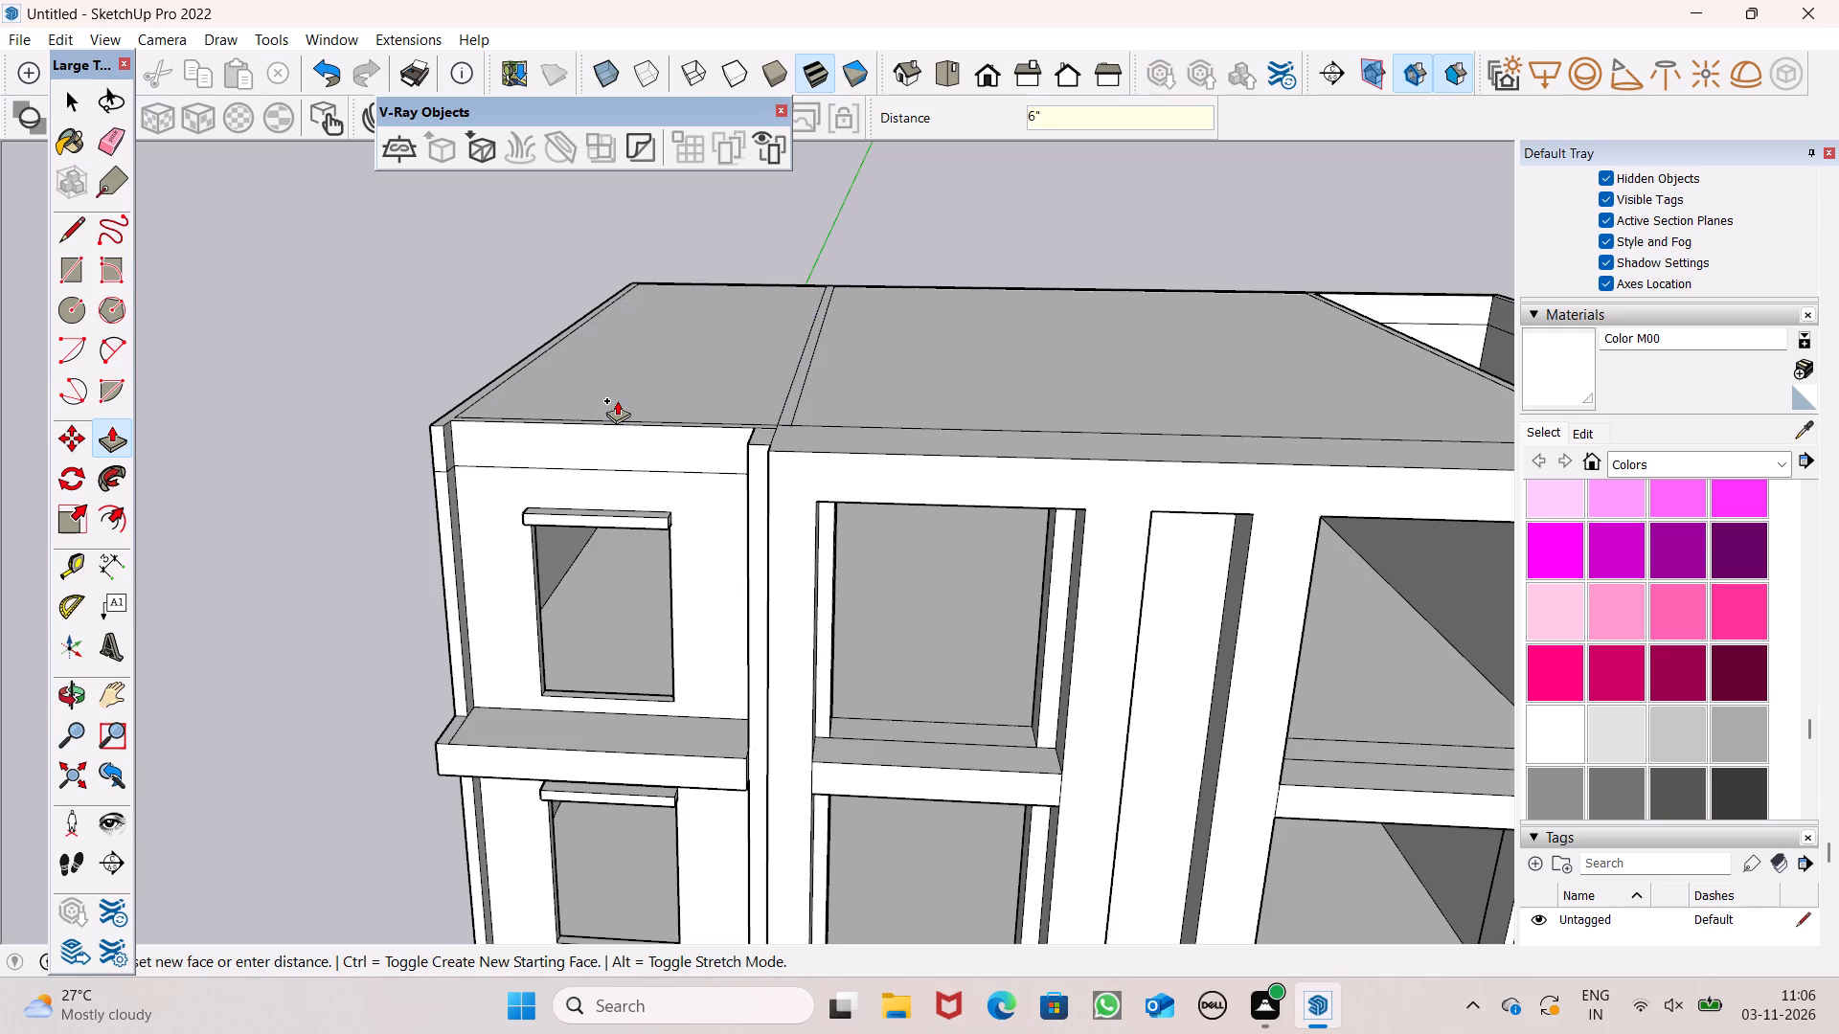
pyautogui.moveTo(617, 400); pyautogui.dragTo(617, 401)
pyautogui.press('Return')
# Push/Pull the same side section's top-storey floor face by 6" through its window opening.
pyautogui.scroll(-4, 611, 400)
pyautogui.moveTo(562, 586); pyautogui.dragTo(577, 382, button='middle')
pyautogui.scroll(-5, 634, 332)
pyautogui.scroll(7, 594, 525)
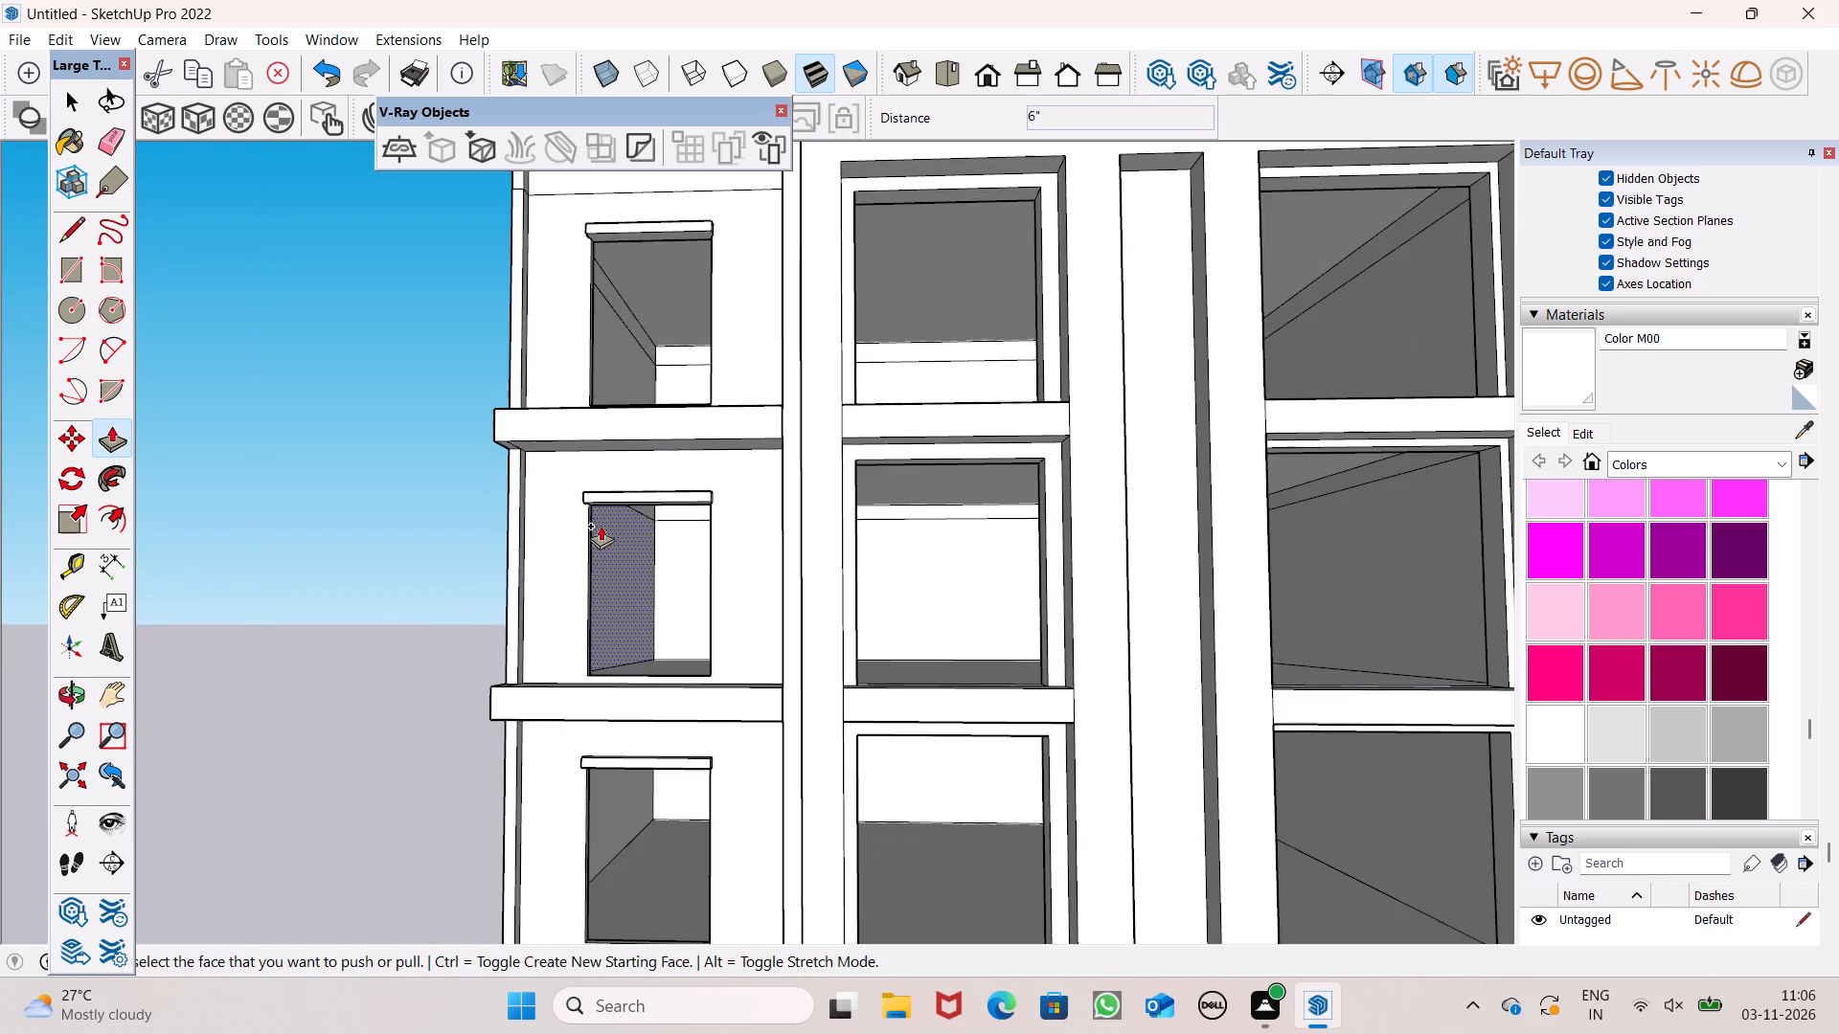
pyautogui.moveTo(676, 463); pyautogui.dragTo(647, 708, button='middle')
pyautogui.moveTo(602, 471); pyautogui.dragTo(604, 486)
pyautogui.write('6"')
pyautogui.press('Return')
# Push/Pull the same side section's fourth-storey floor face by 6" through its window opening.
pyautogui.scroll(-5, 604, 472)
pyautogui.scroll(6, 605, 673)
pyautogui.moveTo(653, 719); pyautogui.dragTo(674, 526, button='middle')
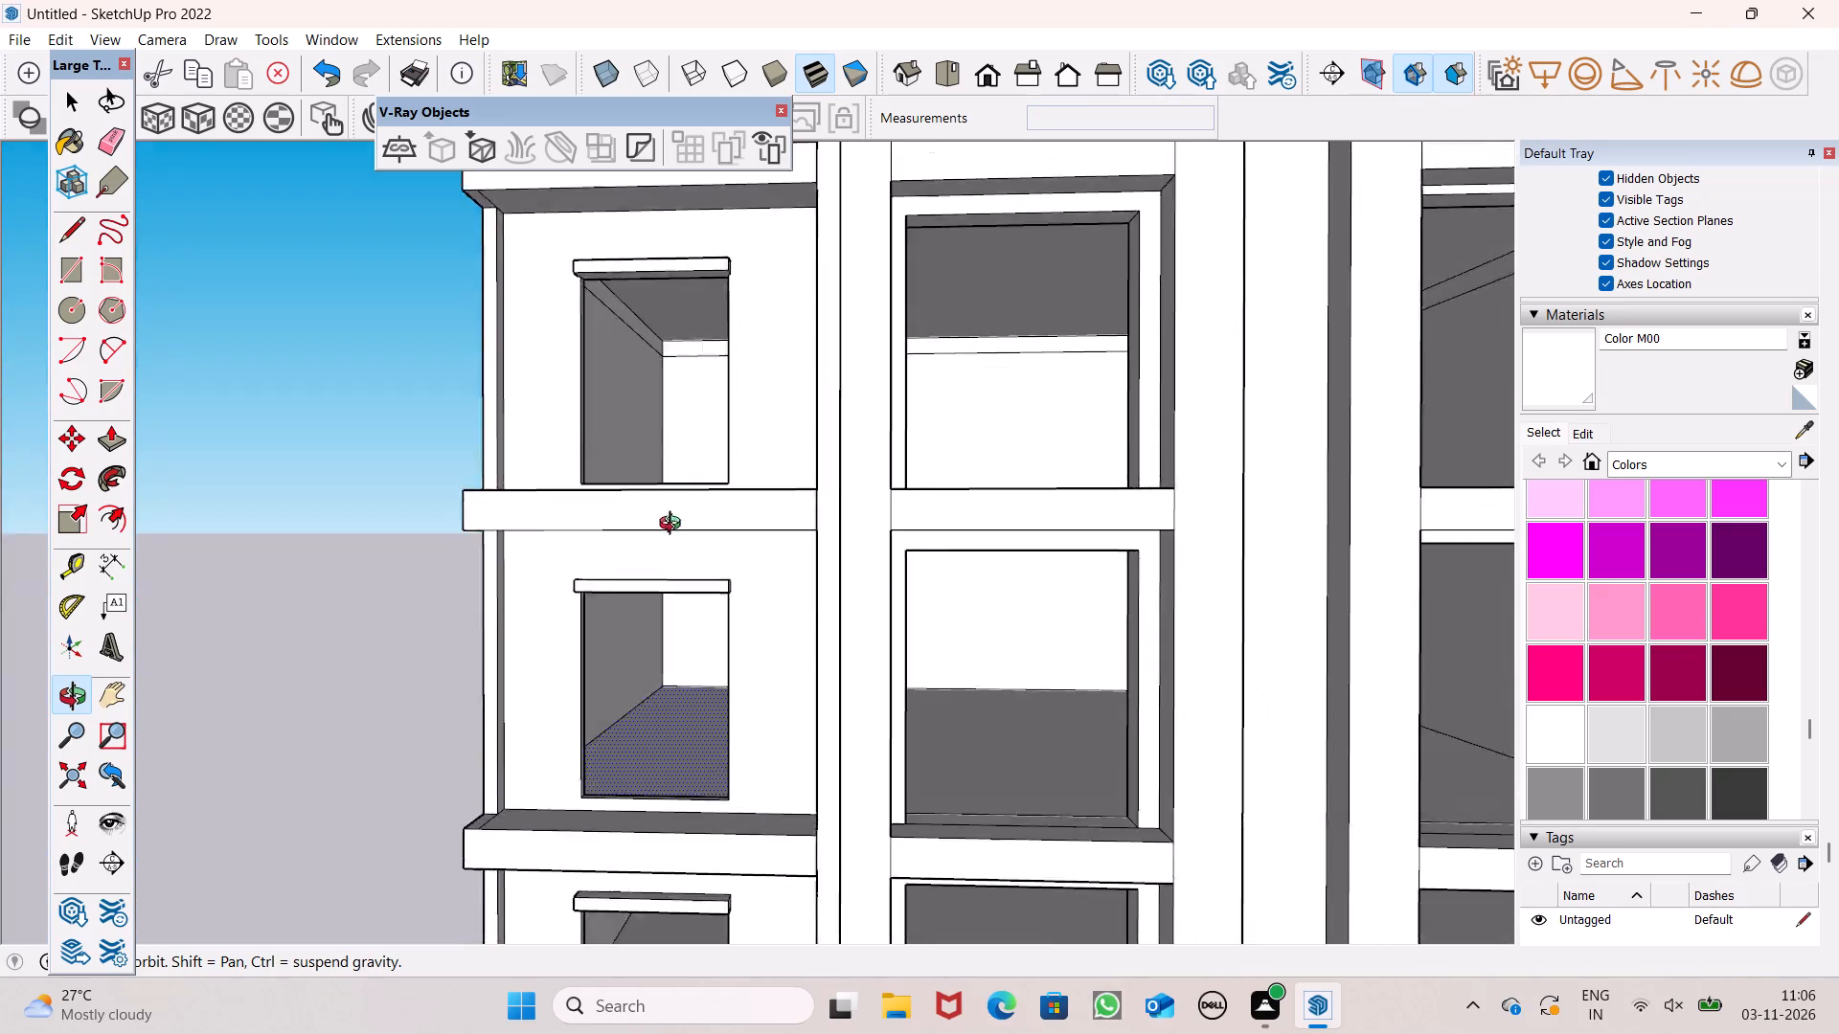
pyautogui.moveTo(674, 526); pyautogui.dragTo(662, 649, button='middle')
pyautogui.moveTo(654, 517); pyautogui.dragTo(657, 533)
pyautogui.press('6')
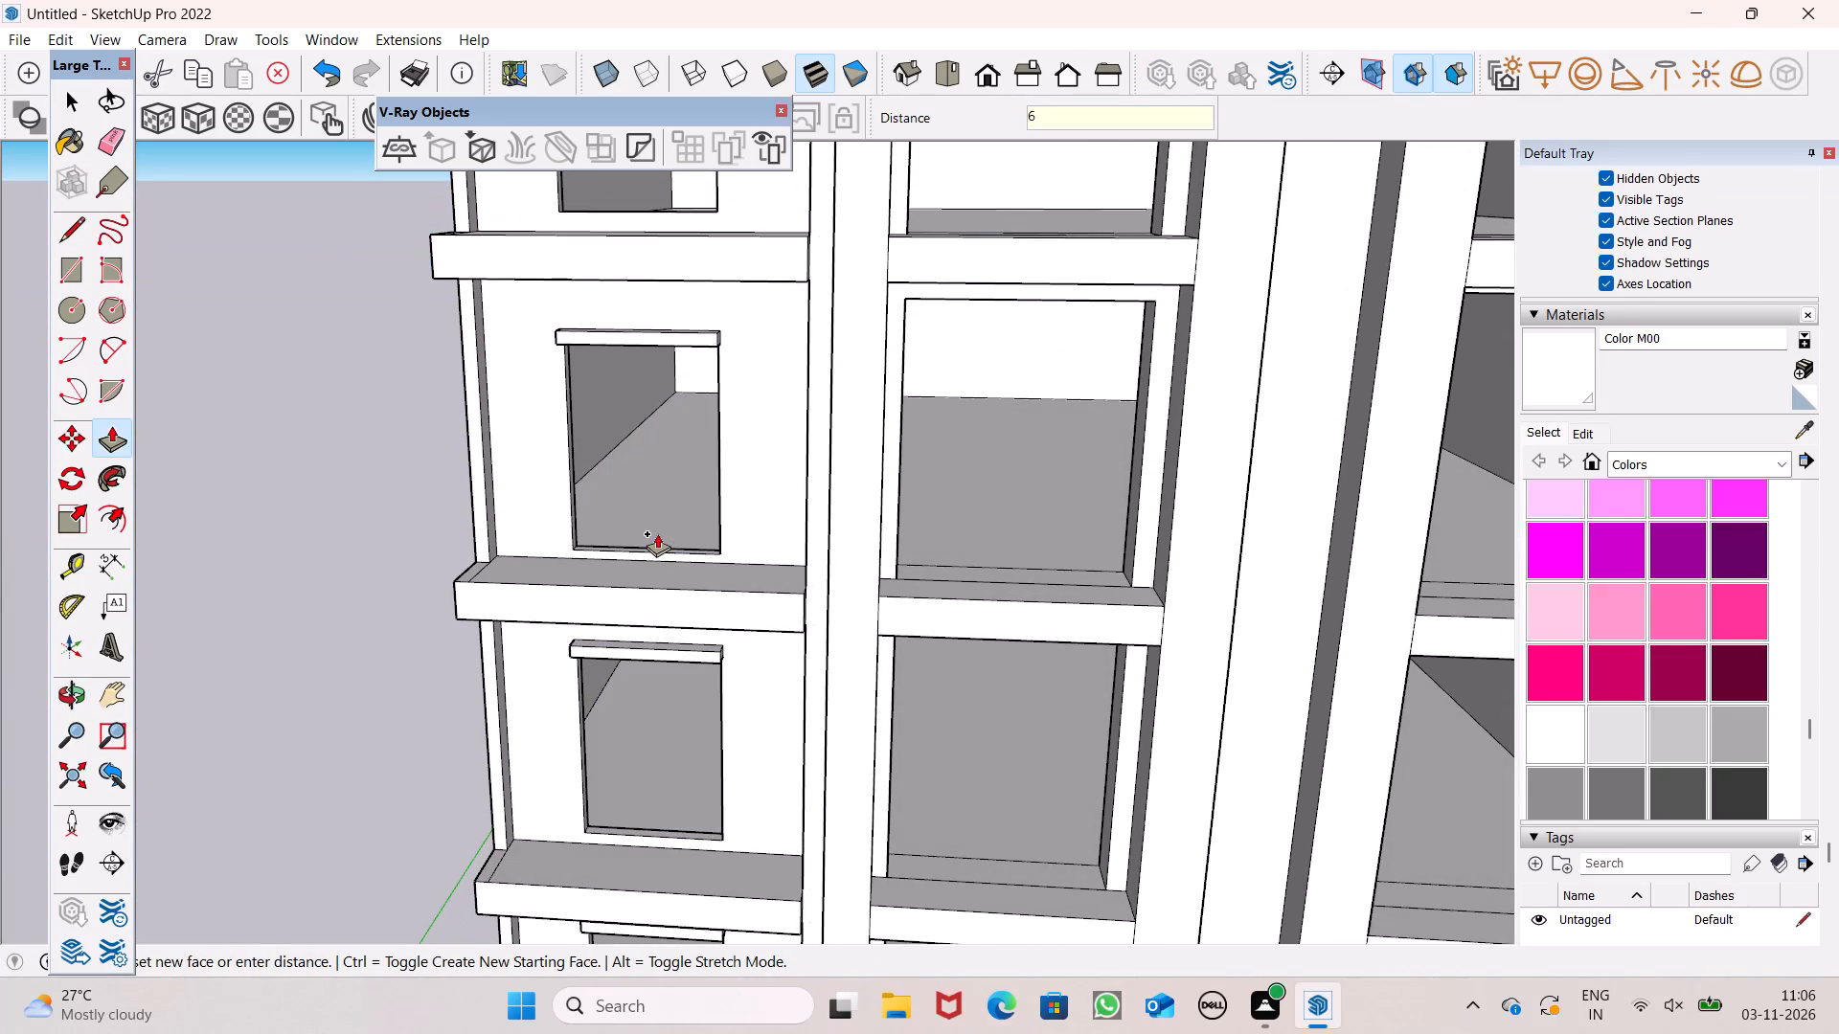
pyautogui.moveTo(657, 533); pyautogui.dragTo(658, 534)
pyautogui.hotkey('shift', '"')
pyautogui.press('Return')
# Push/Pull the same side section's third-storey floor face by 6" through its window opening.
pyautogui.scroll(-7, 617, 438)
pyautogui.scroll(7, 632, 700)
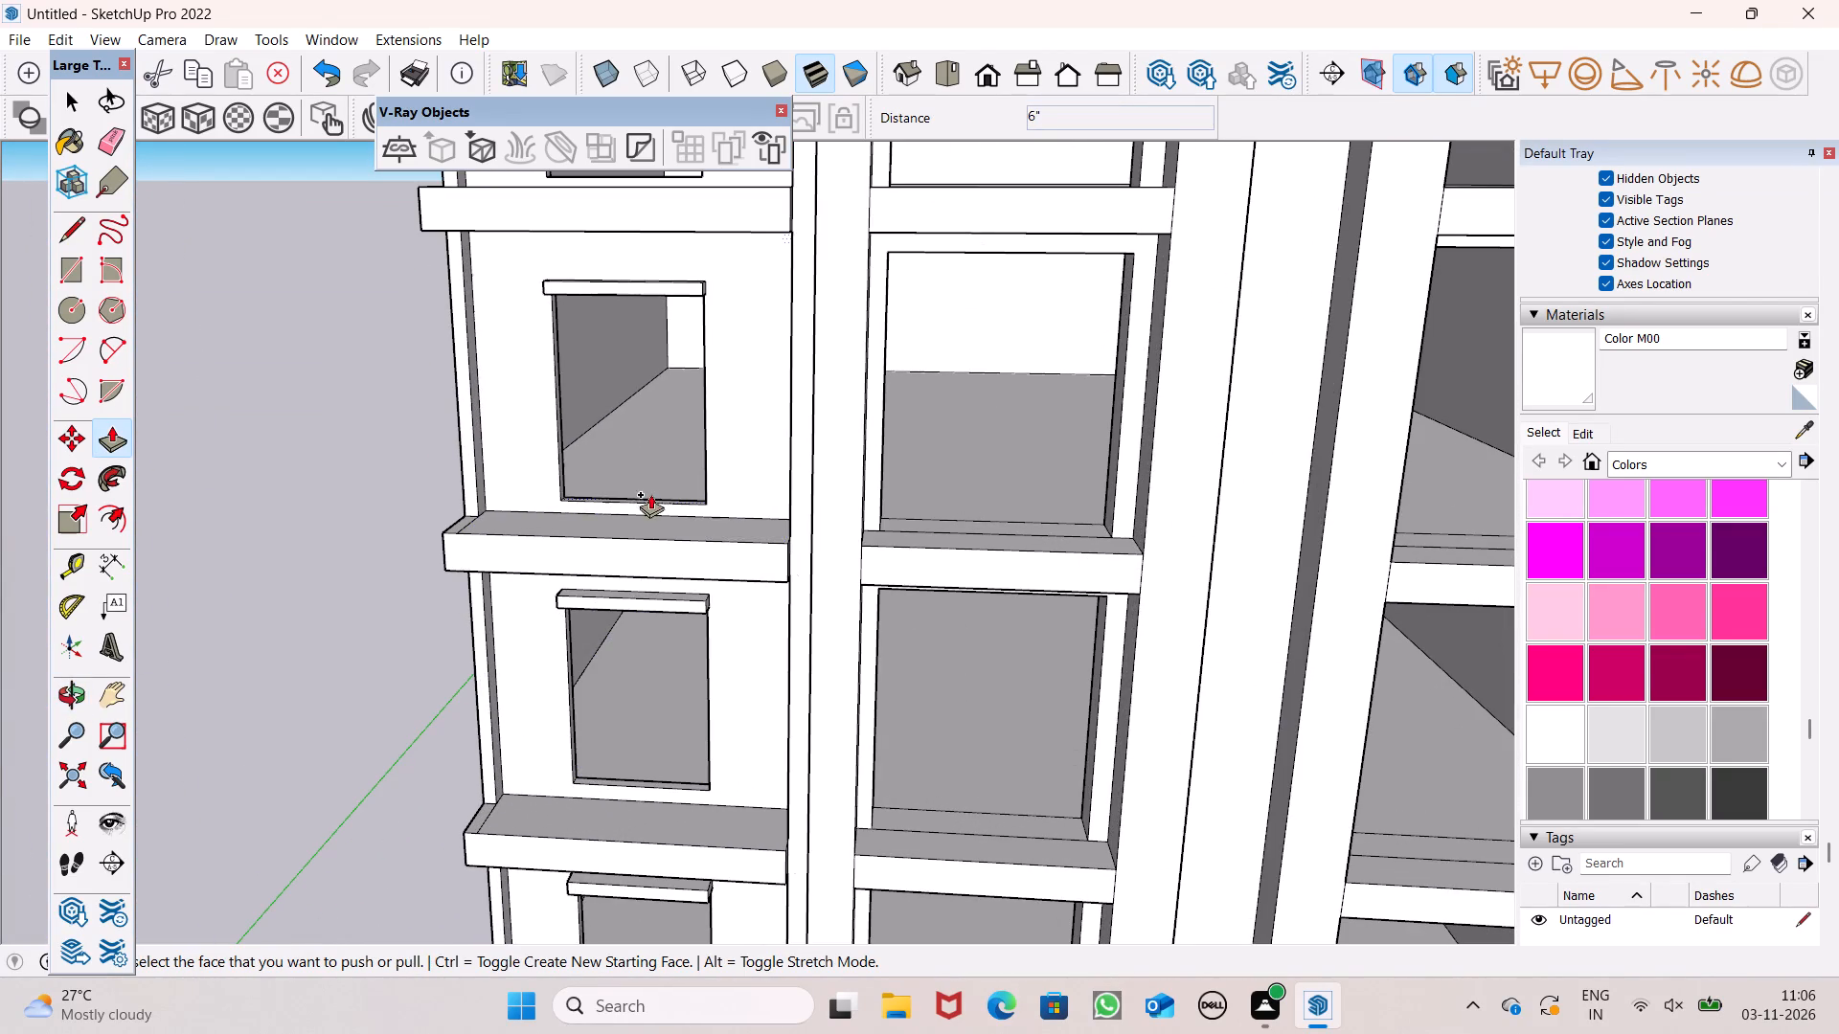
pyautogui.click(647, 462)
pyautogui.write('6"')
pyautogui.press('Return')
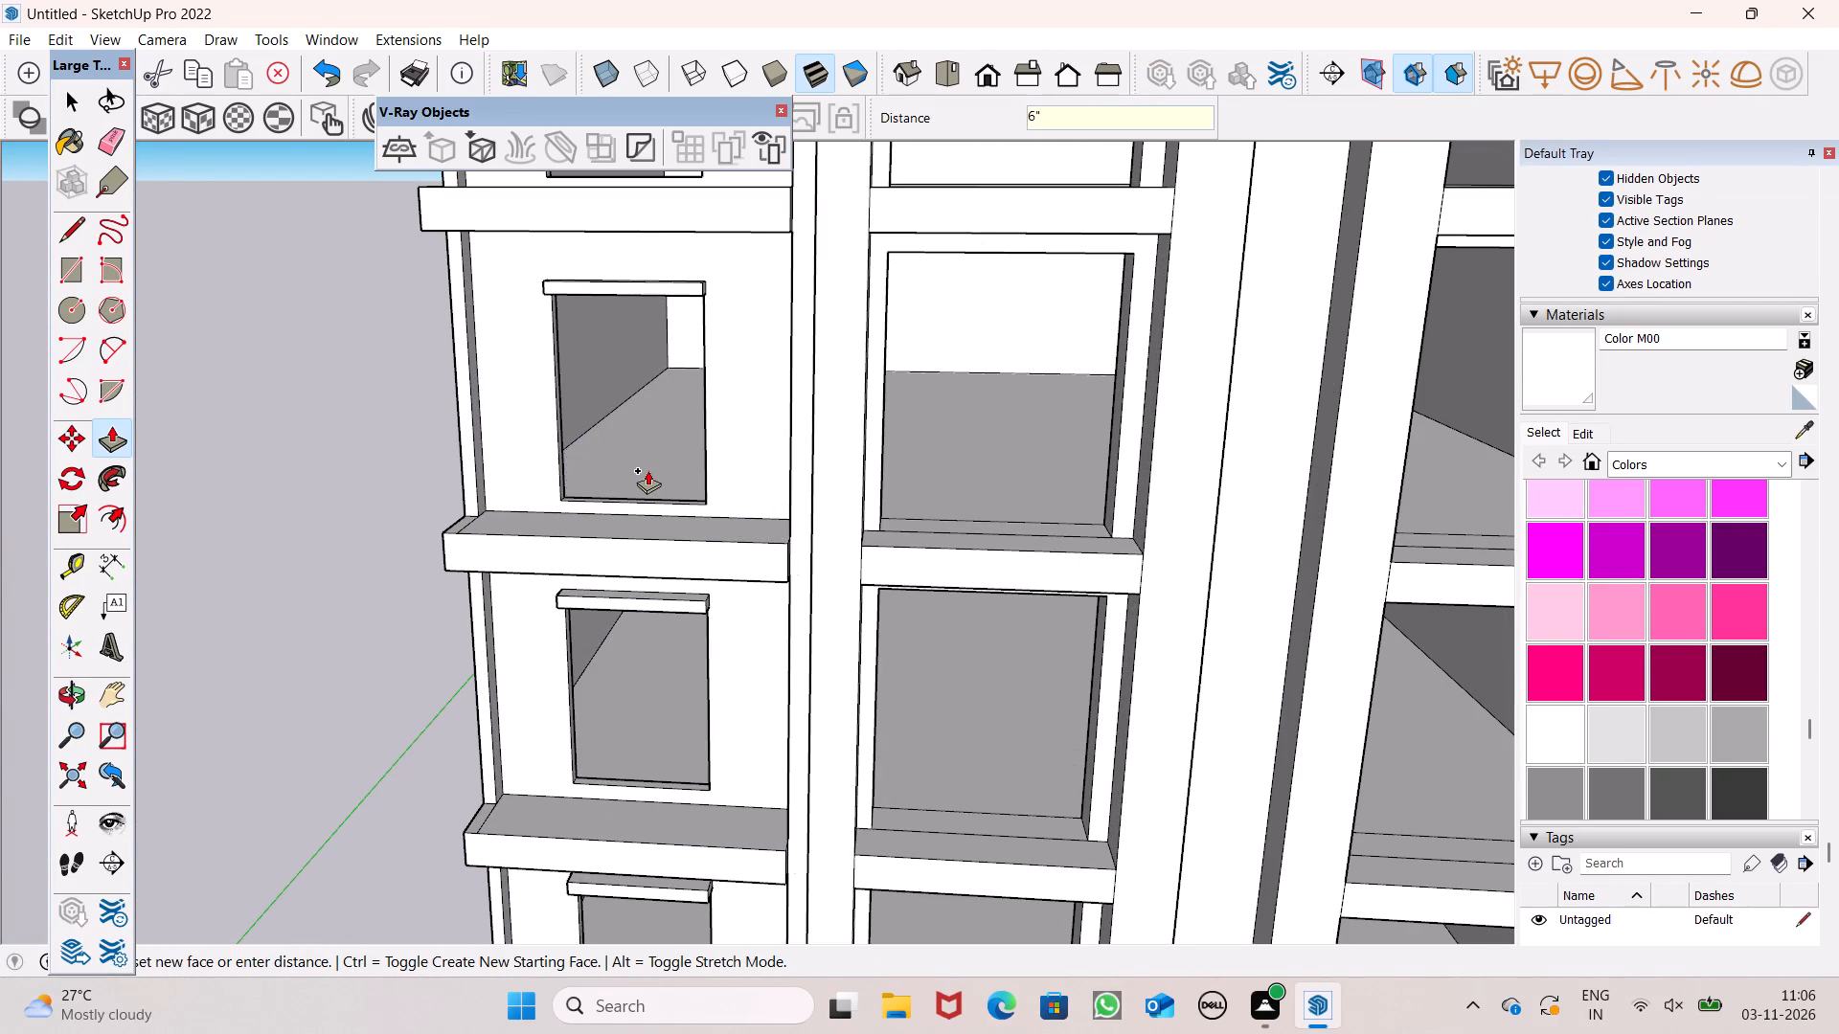
# Push/Pull the same side section's second-storey floor face by 6" through its window opening.
pyautogui.scroll(-8, 646, 421)
pyautogui.scroll(7, 617, 583)
pyautogui.click(635, 521)
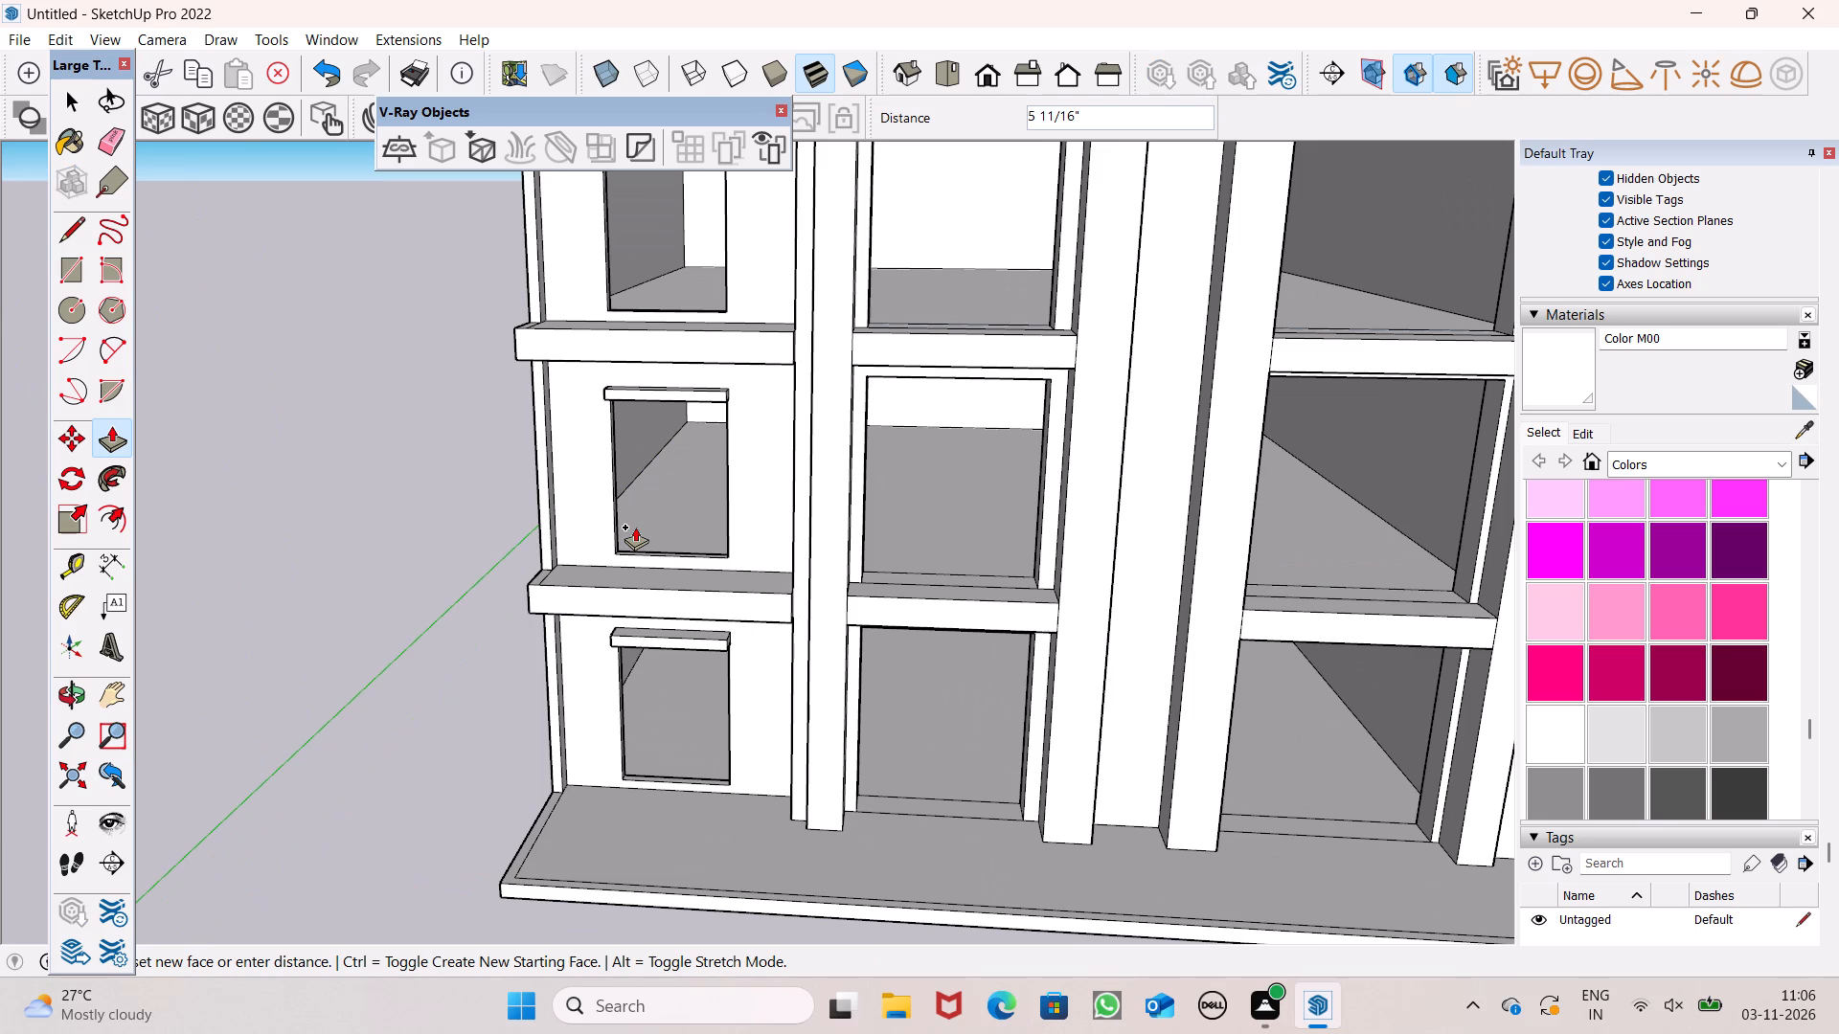
pyautogui.press('6')
pyautogui.hotkey('shift', '"')
pyautogui.press('Return')
pyautogui.scroll(-6, 630, 515)
pyautogui.press('space')
# Examine the whole building from below, the front and above, checking the floors and roofs of each section.
pyautogui.moveTo(647, 637); pyautogui.dragTo(647, 608, button='middle')
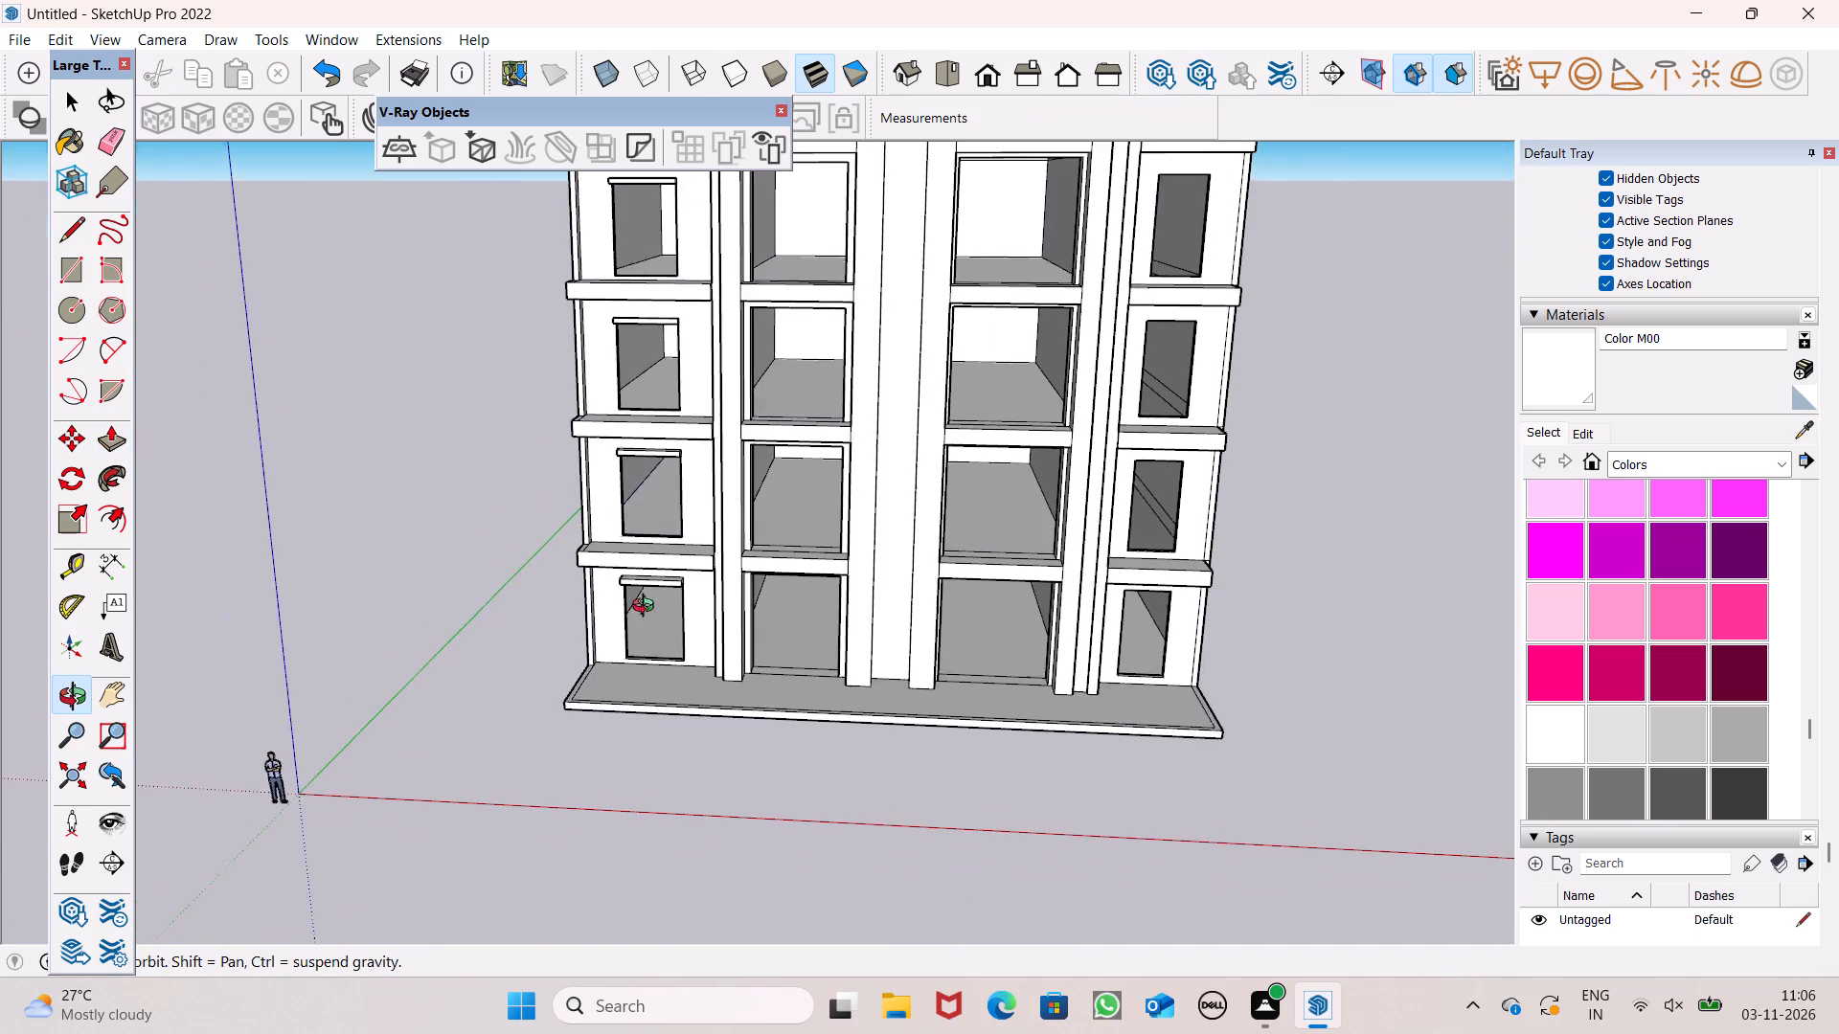
pyautogui.moveTo(647, 608); pyautogui.dragTo(783, 300, button='middle')
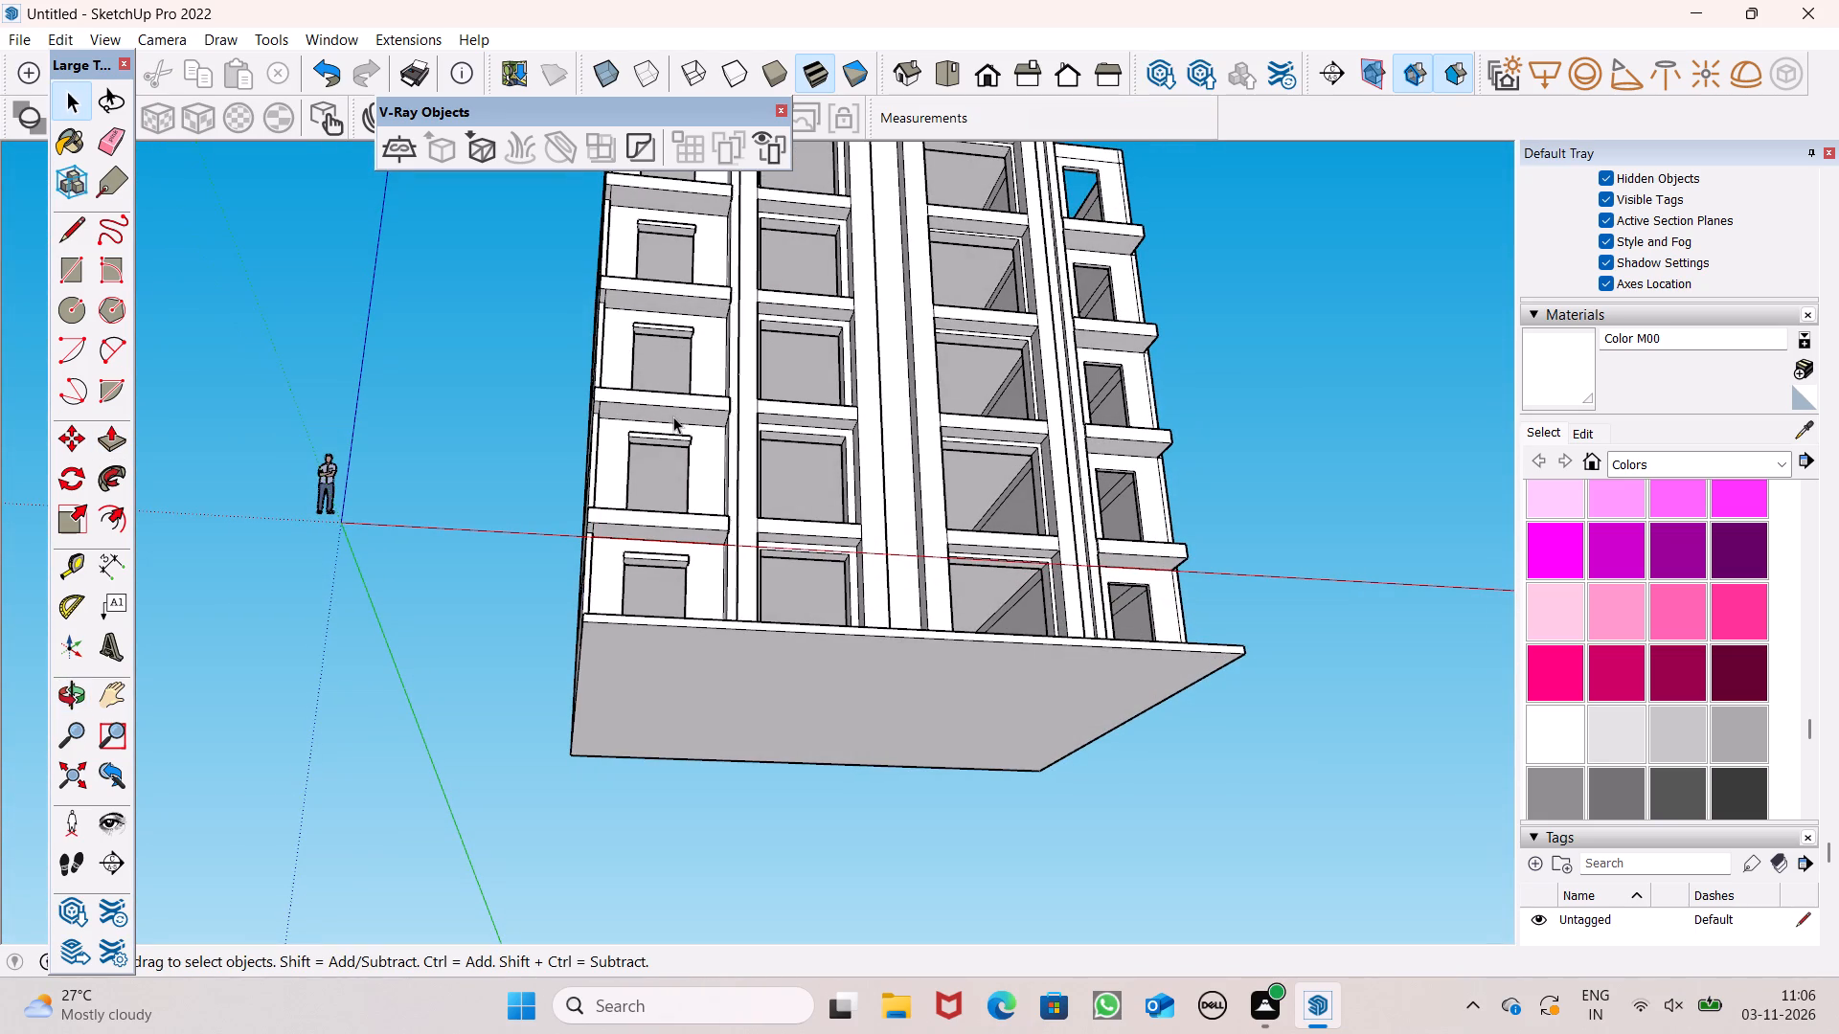
pyautogui.scroll(1, 544, 462)
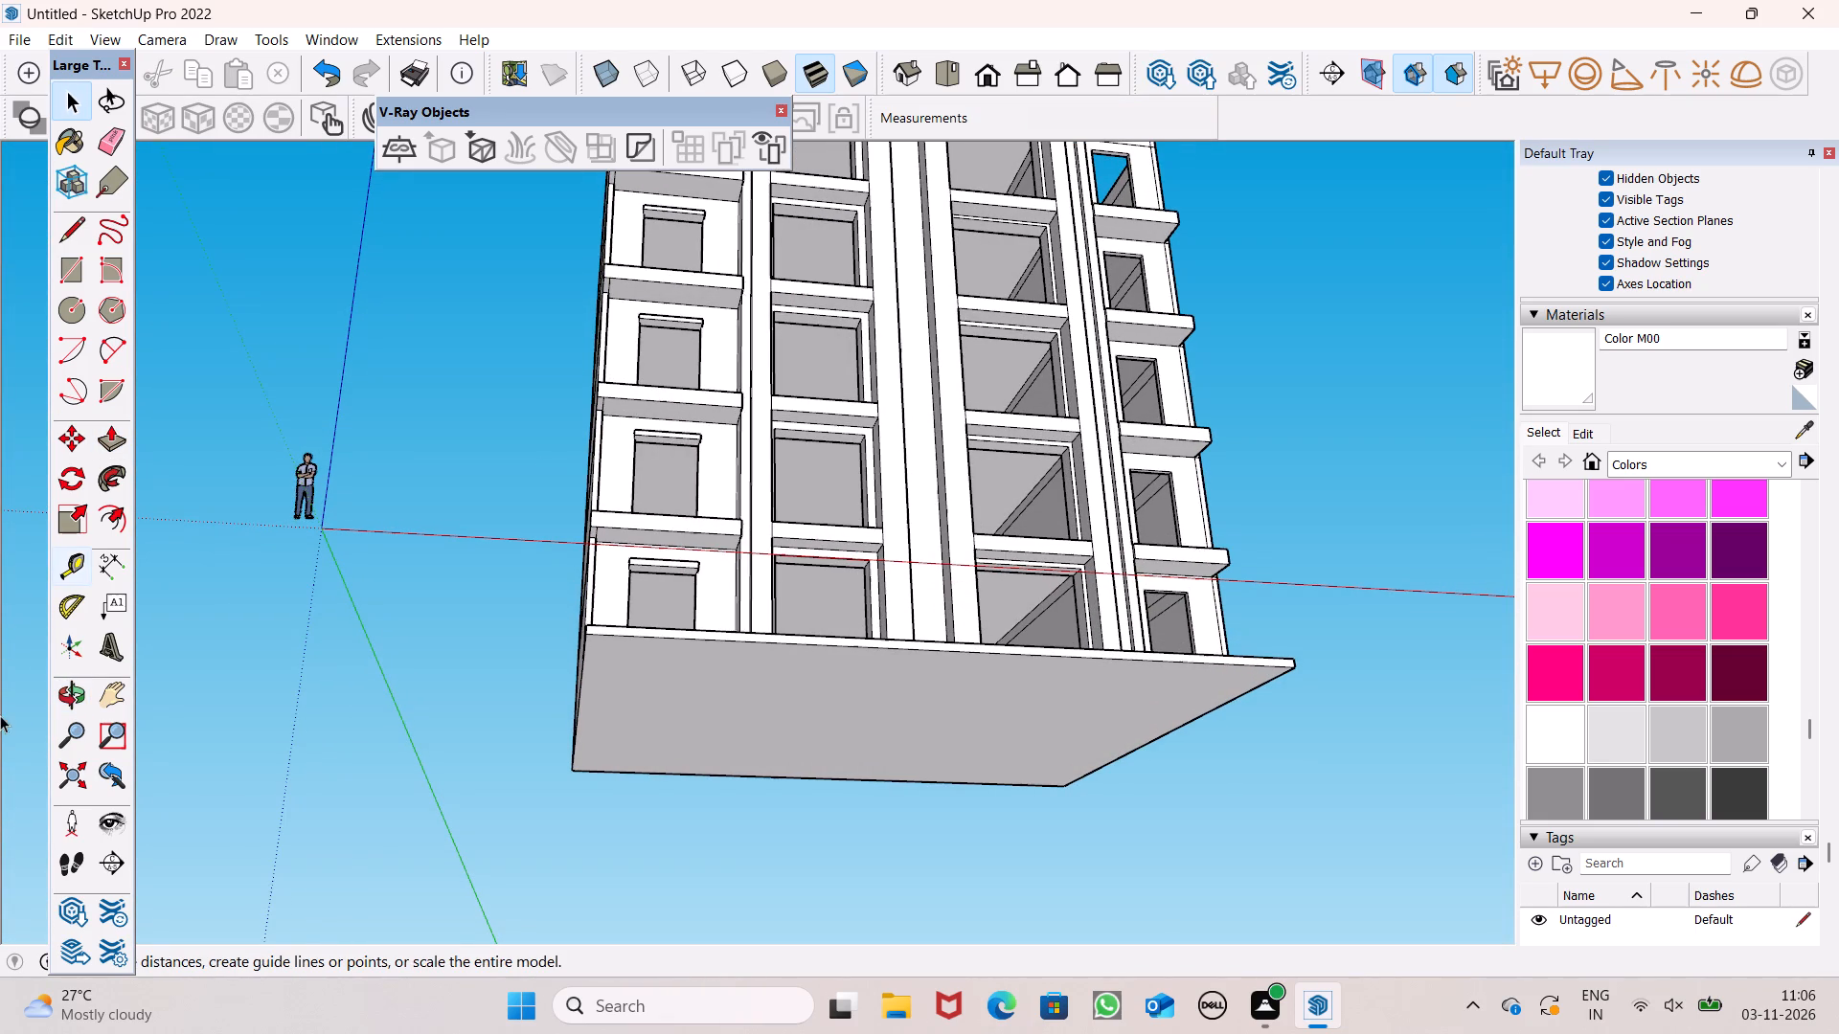
pyautogui.scroll(-2, 232, 810)
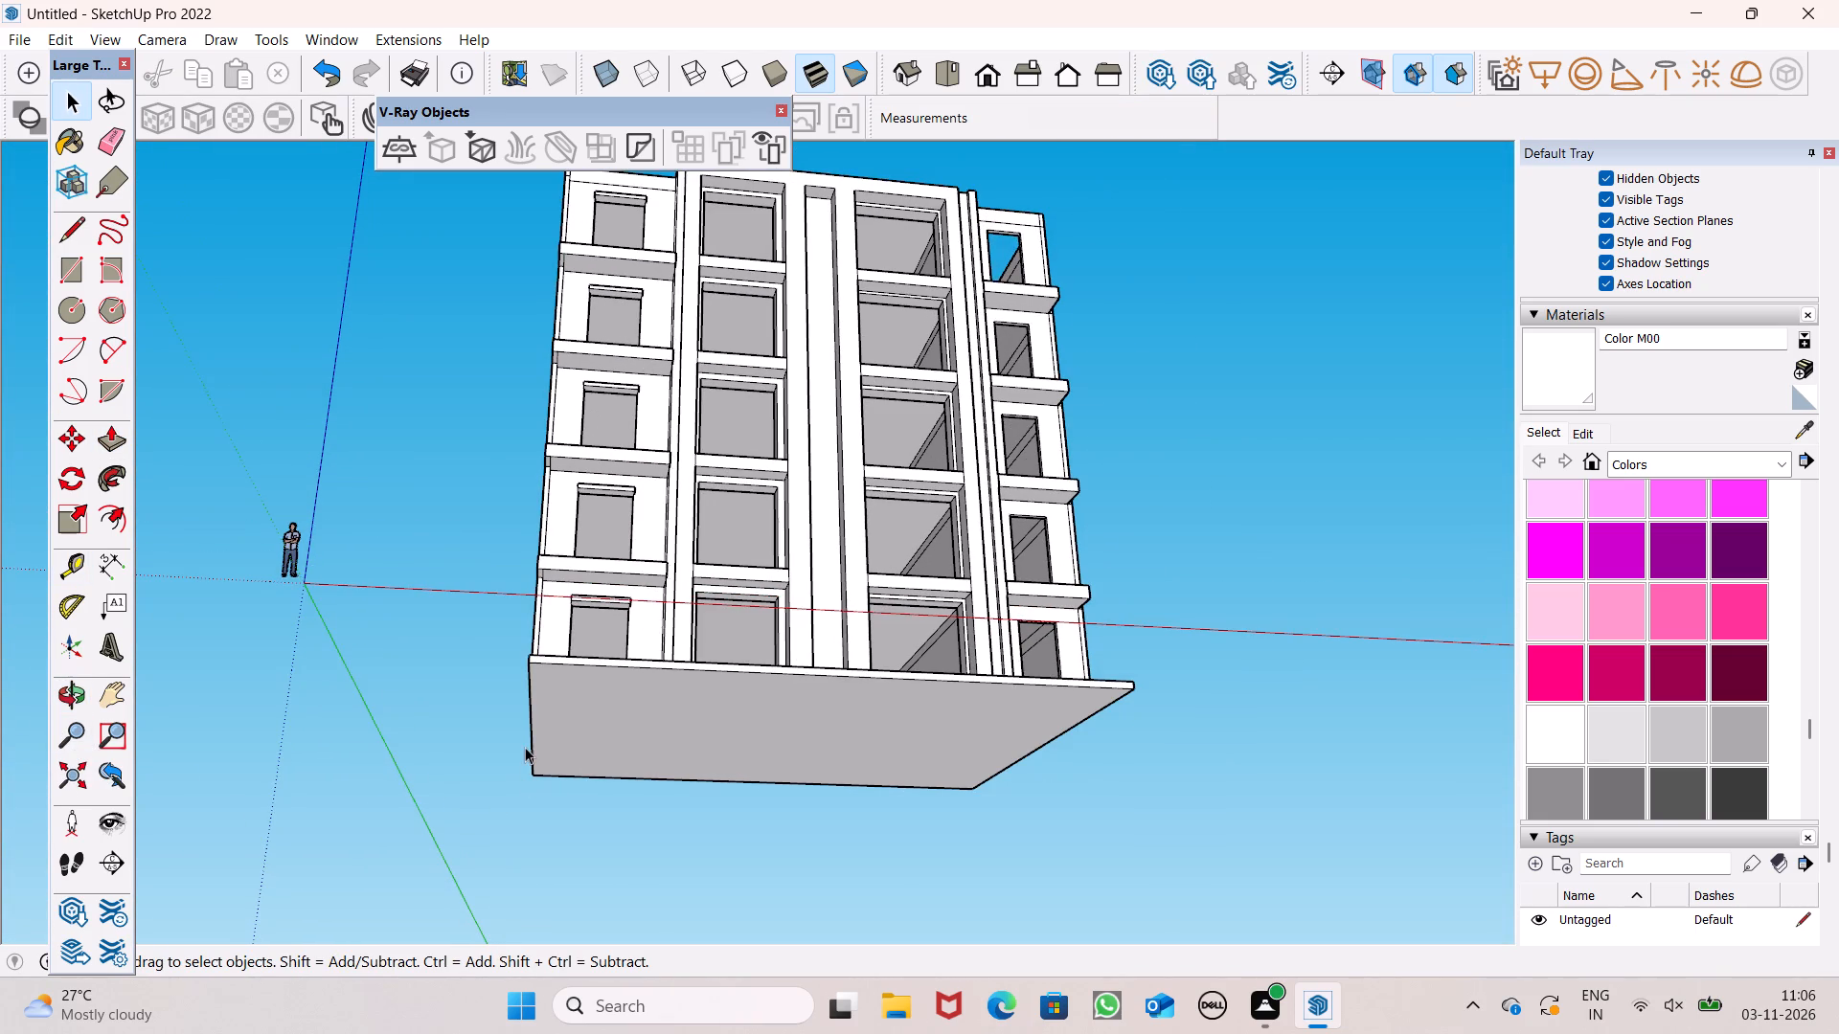
pyautogui.scroll(-4, 525, 747)
pyautogui.moveTo(572, 795); pyautogui.dragTo(497, 849, button='middle')
pyautogui.scroll(1, 497, 849)
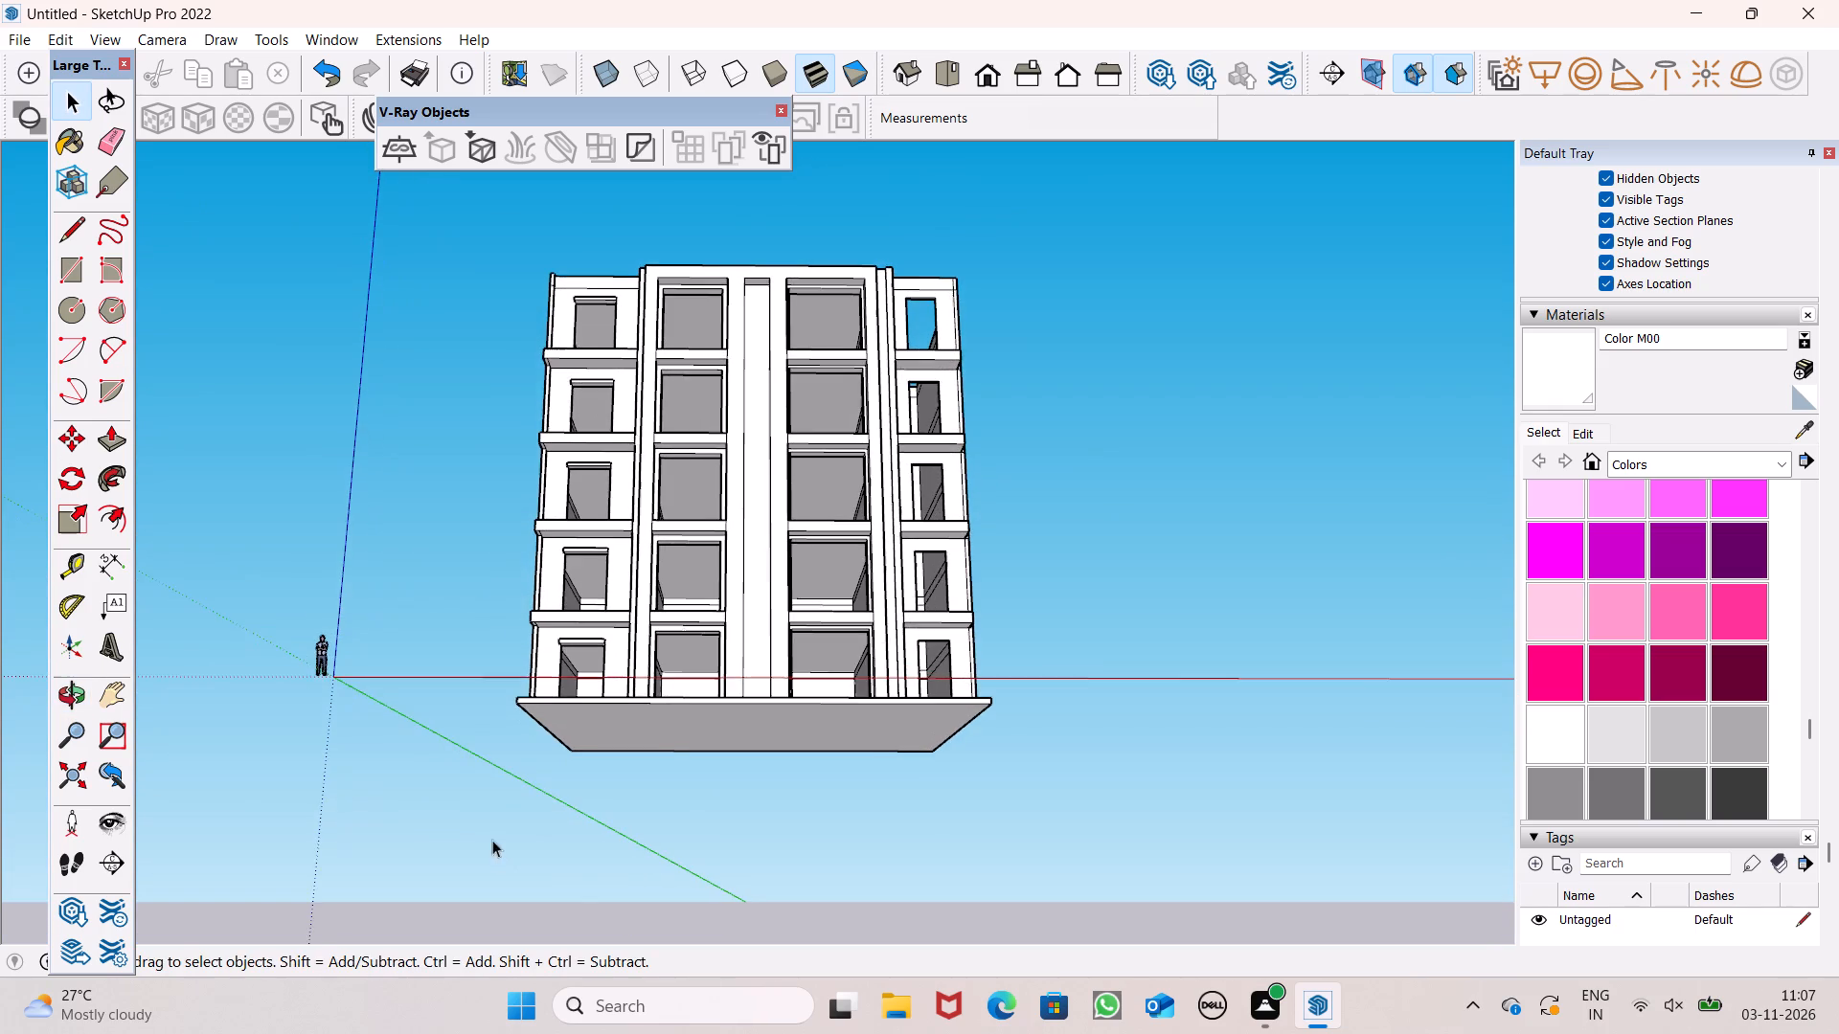
pyautogui.scroll(-2, 484, 711)
pyautogui.moveTo(624, 701); pyautogui.dragTo(579, 795, button='middle')
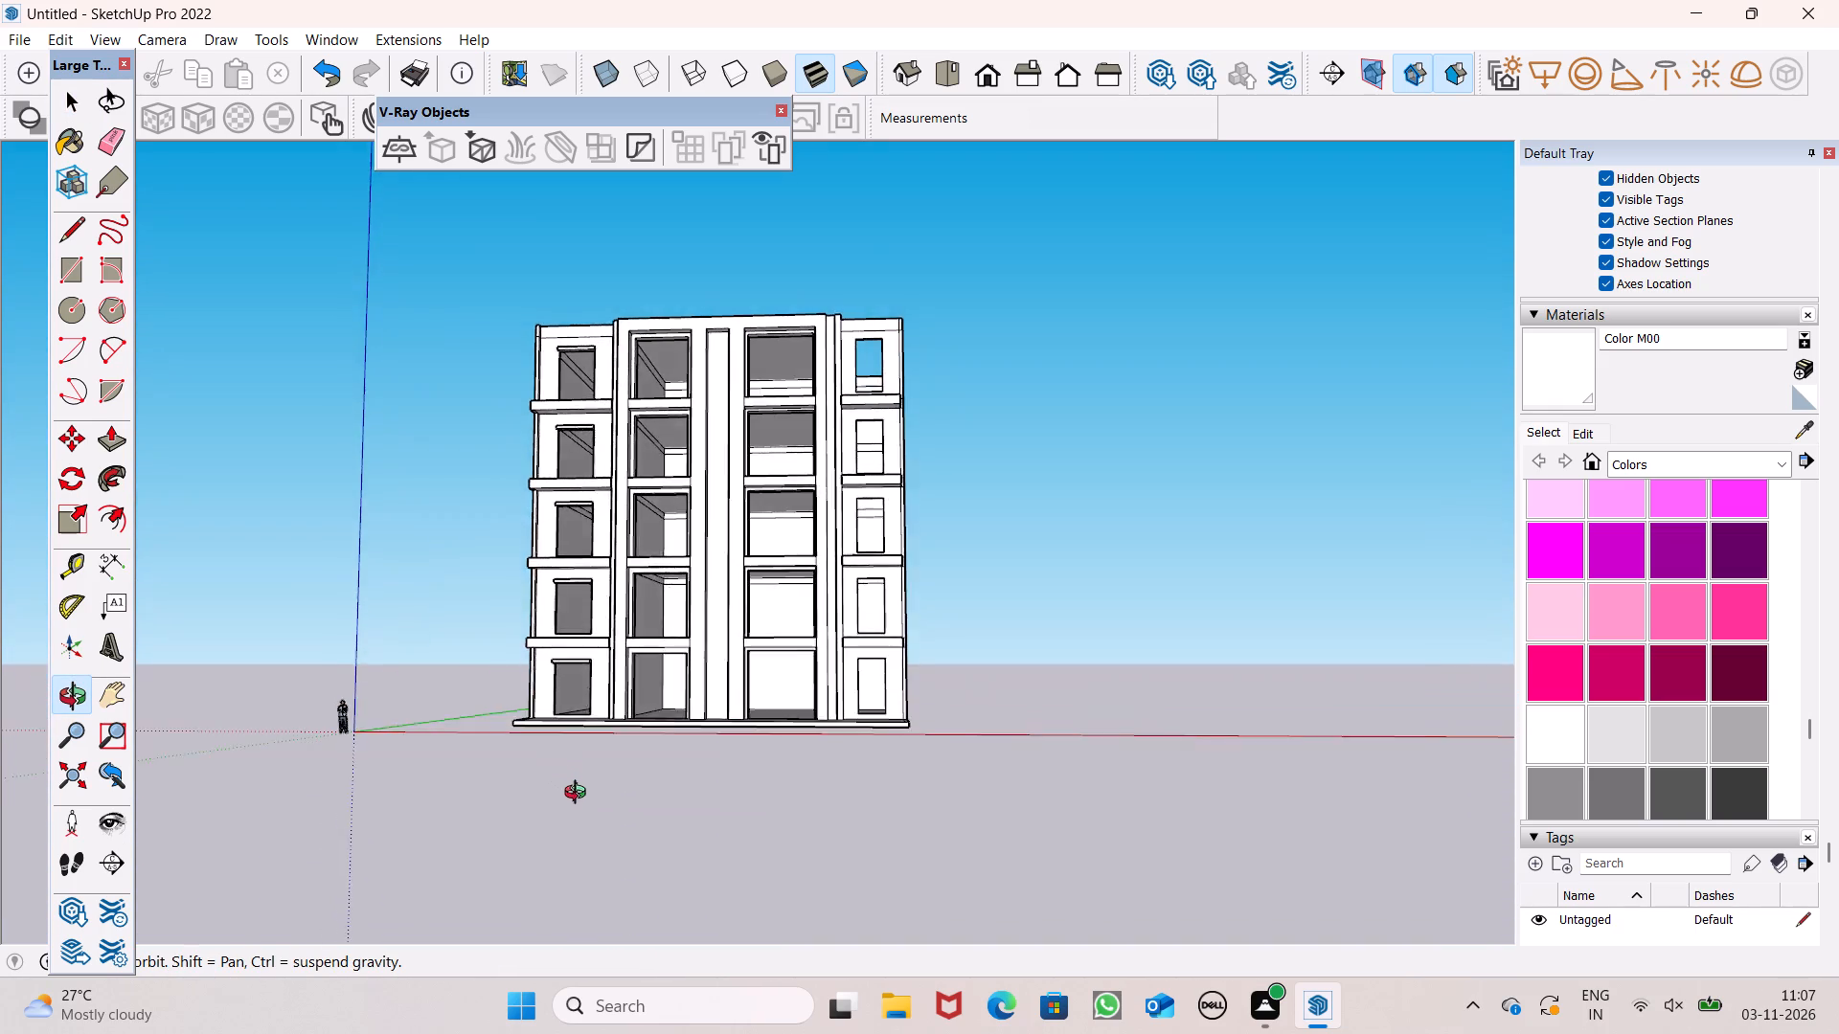
pyautogui.moveTo(579, 795); pyautogui.dragTo(538, 819, button='middle')
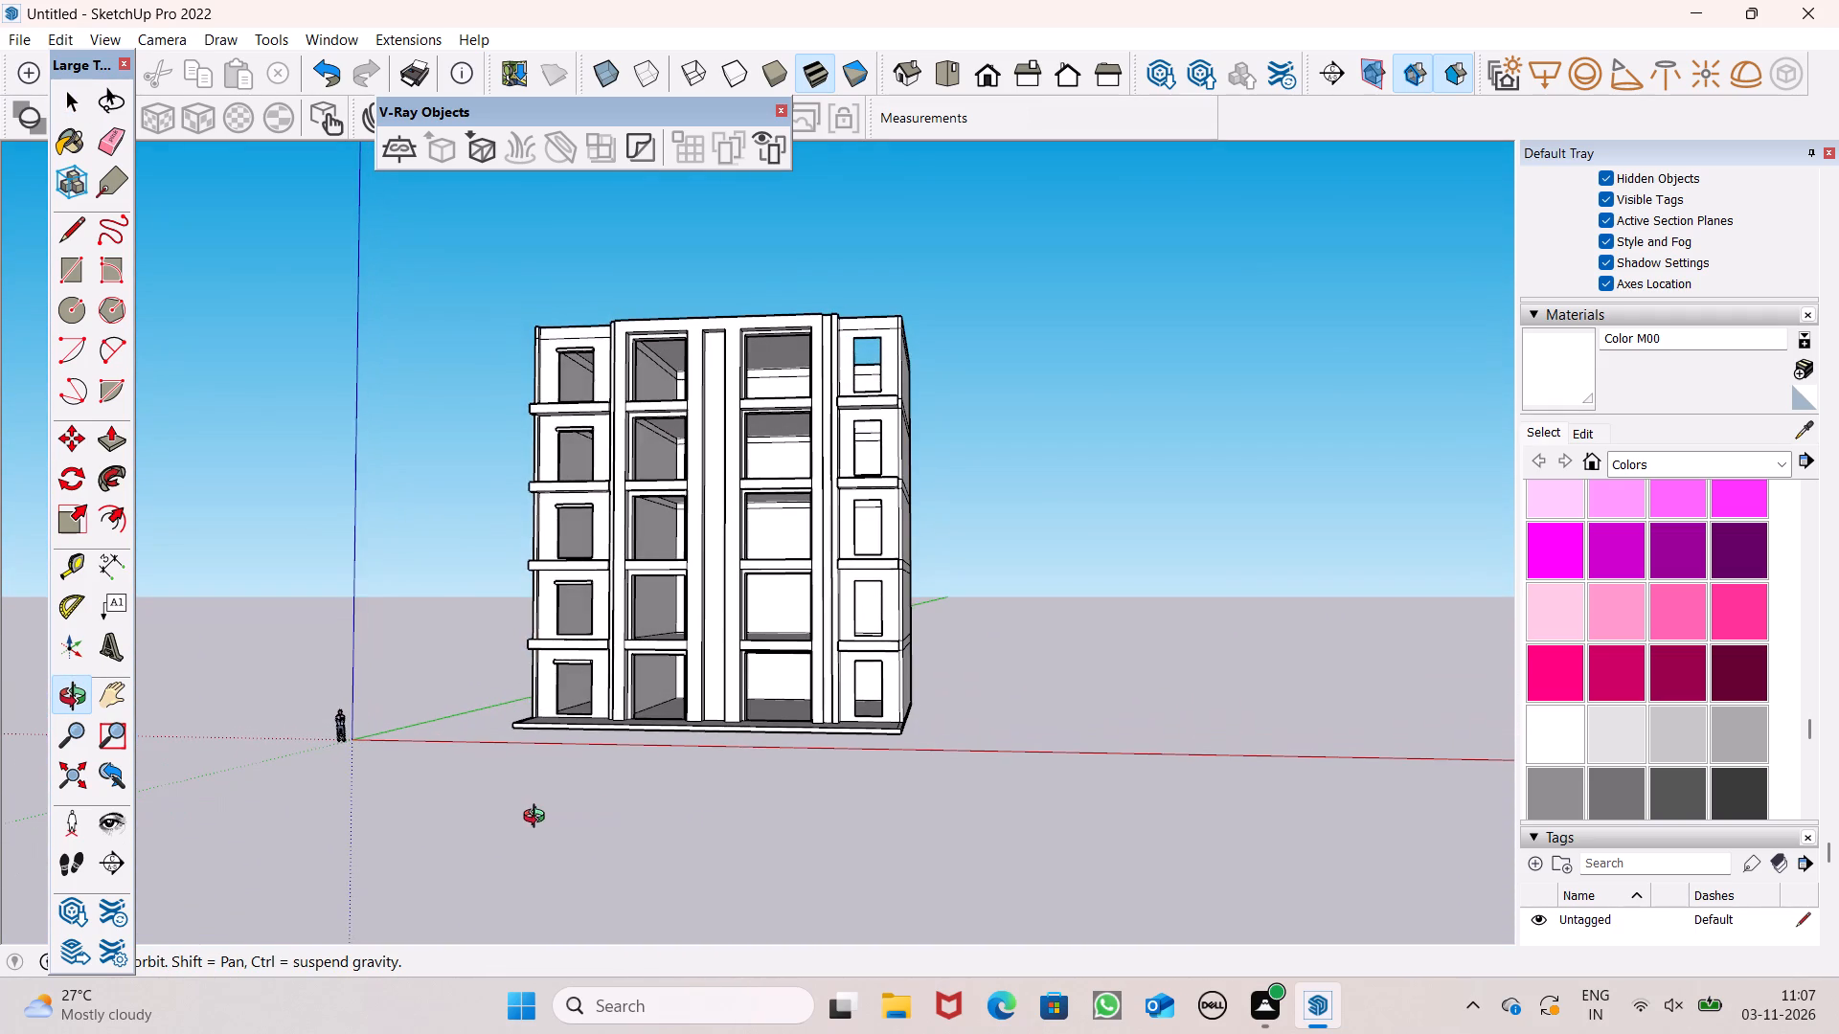
pyautogui.moveTo(538, 819); pyautogui.dragTo(537, 819, button='middle')
pyautogui.moveTo(537, 819); pyautogui.dragTo(588, 607, button='middle')
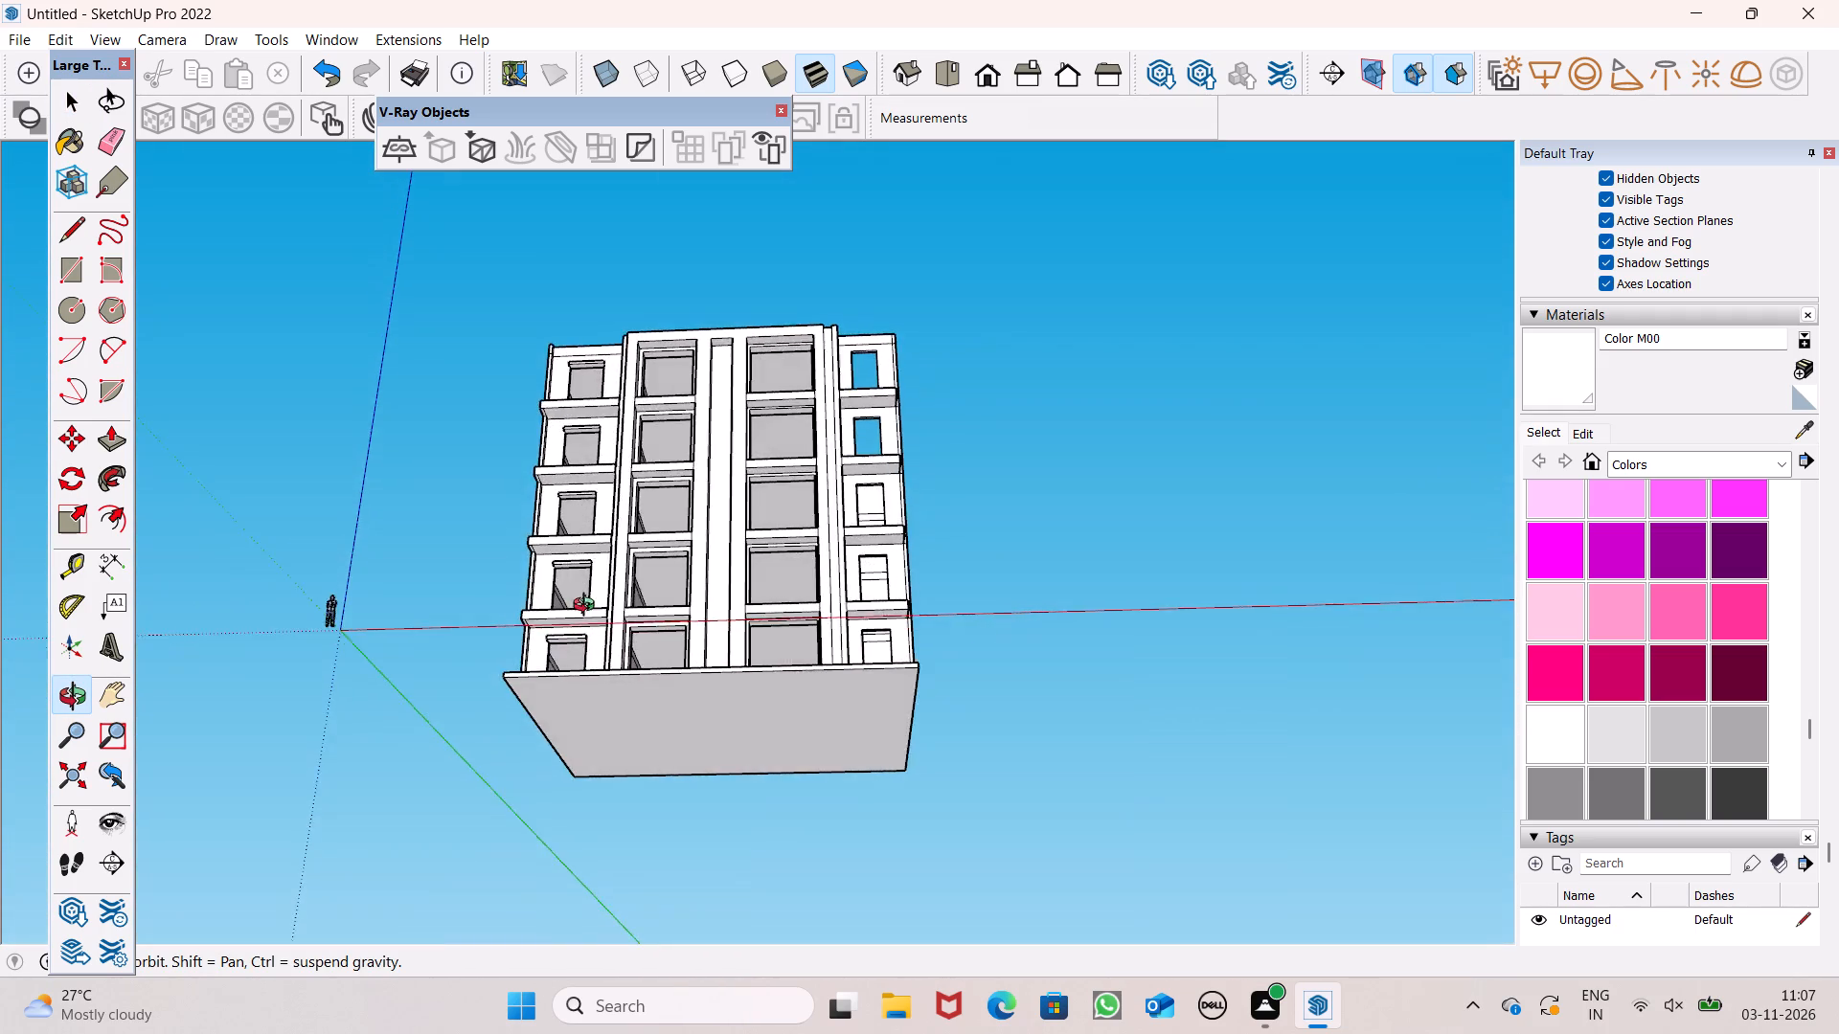
pyautogui.moveTo(588, 607); pyautogui.dragTo(627, 805, button='middle')
pyautogui.scroll(1, 597, 736)
pyautogui.scroll(-2, 557, 621)
pyautogui.moveTo(556, 632); pyautogui.dragTo(430, 802, button='middle')
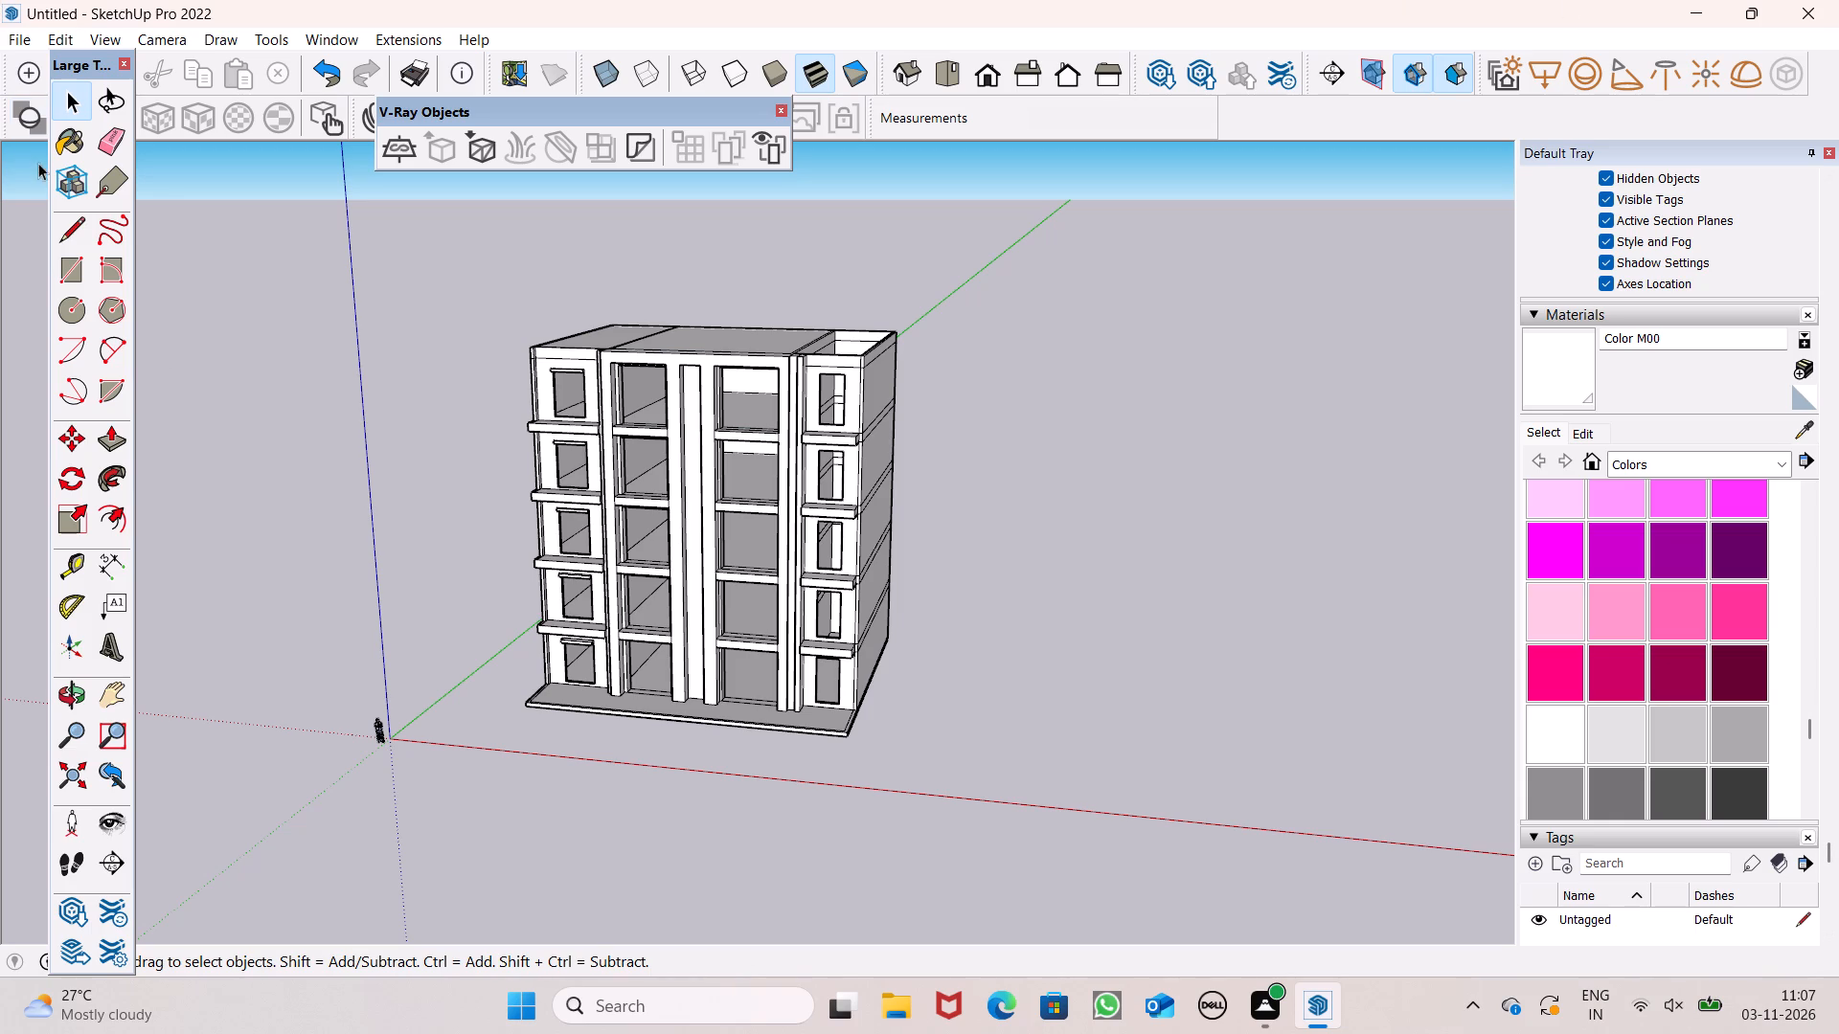
# Trace a line about 1' 2" long along the inner wall at the open side section's second-storey floor level to close it with a face.
pyautogui.click(62, 226)
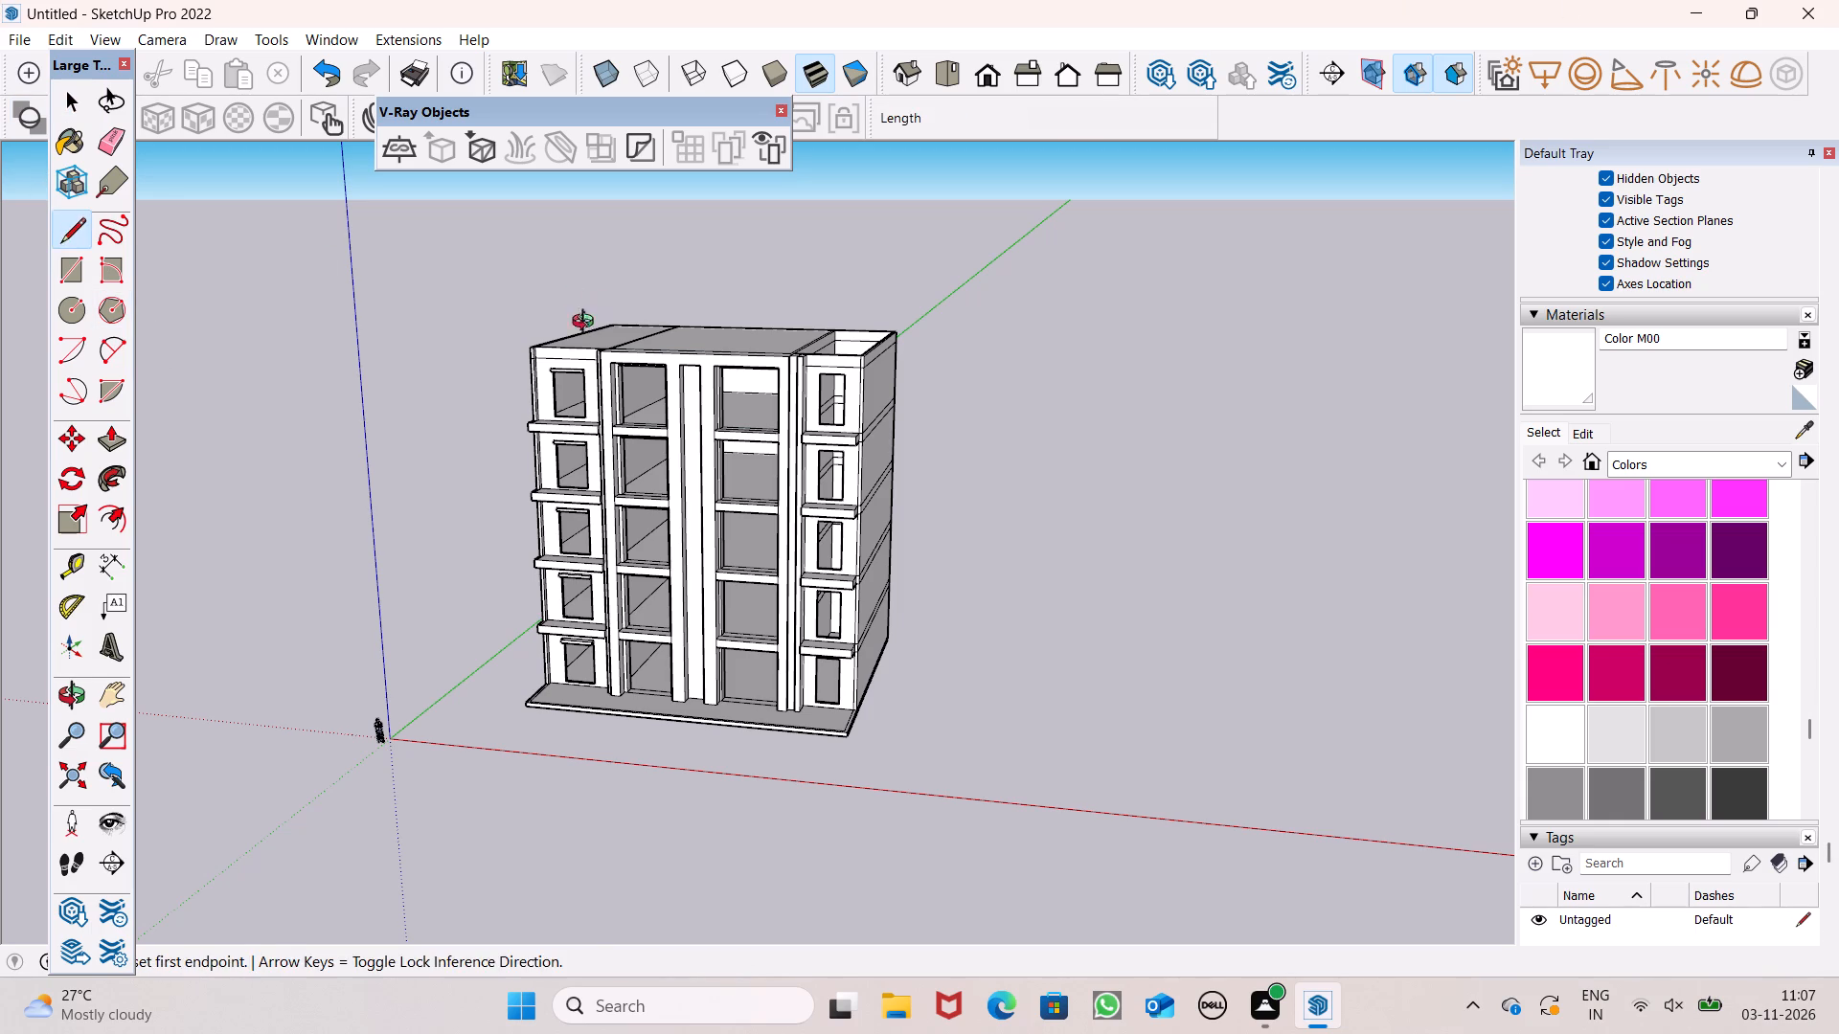
pyautogui.moveTo(587, 324); pyautogui.dragTo(355, 908, button='middle')
pyautogui.scroll(1, 353, 905)
pyautogui.scroll(6, 1452, 164)
pyautogui.scroll(3, 685, 647)
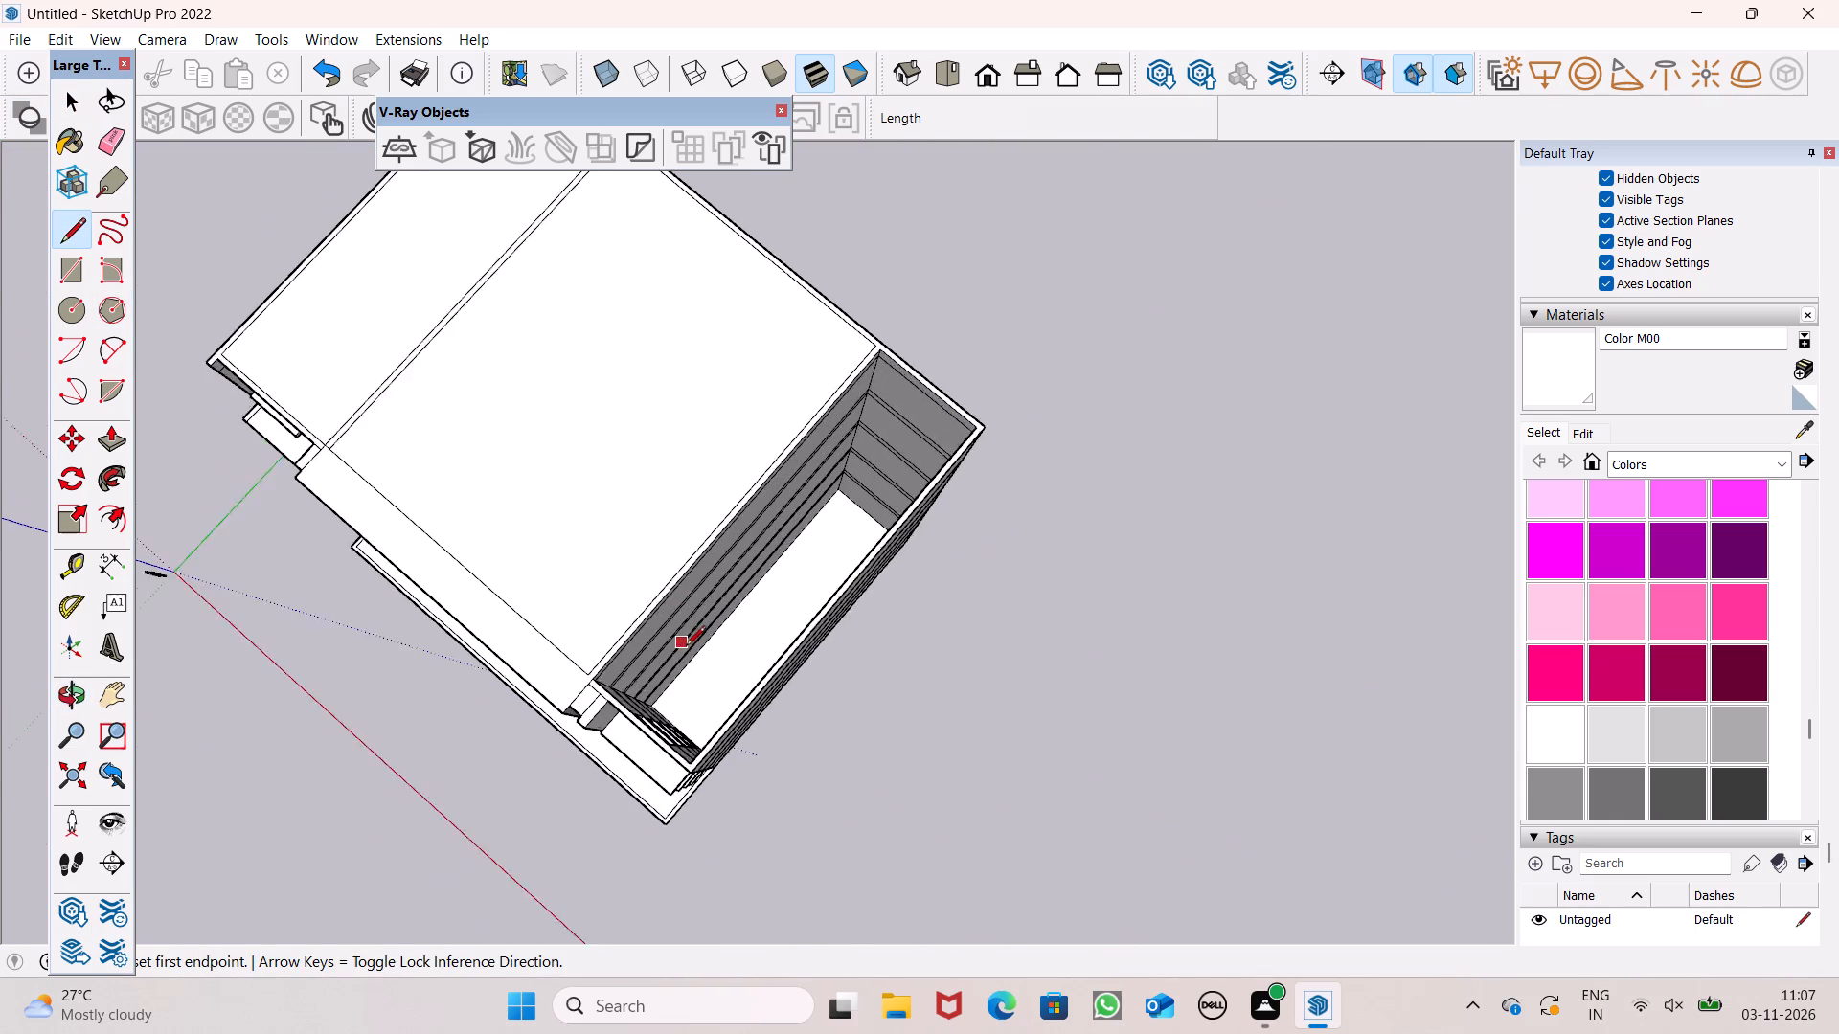
pyautogui.scroll(5, 686, 647)
pyautogui.scroll(1, 742, 773)
pyautogui.moveTo(742, 774); pyautogui.dragTo(556, 787, button='middle')
pyautogui.scroll(5, 504, 664)
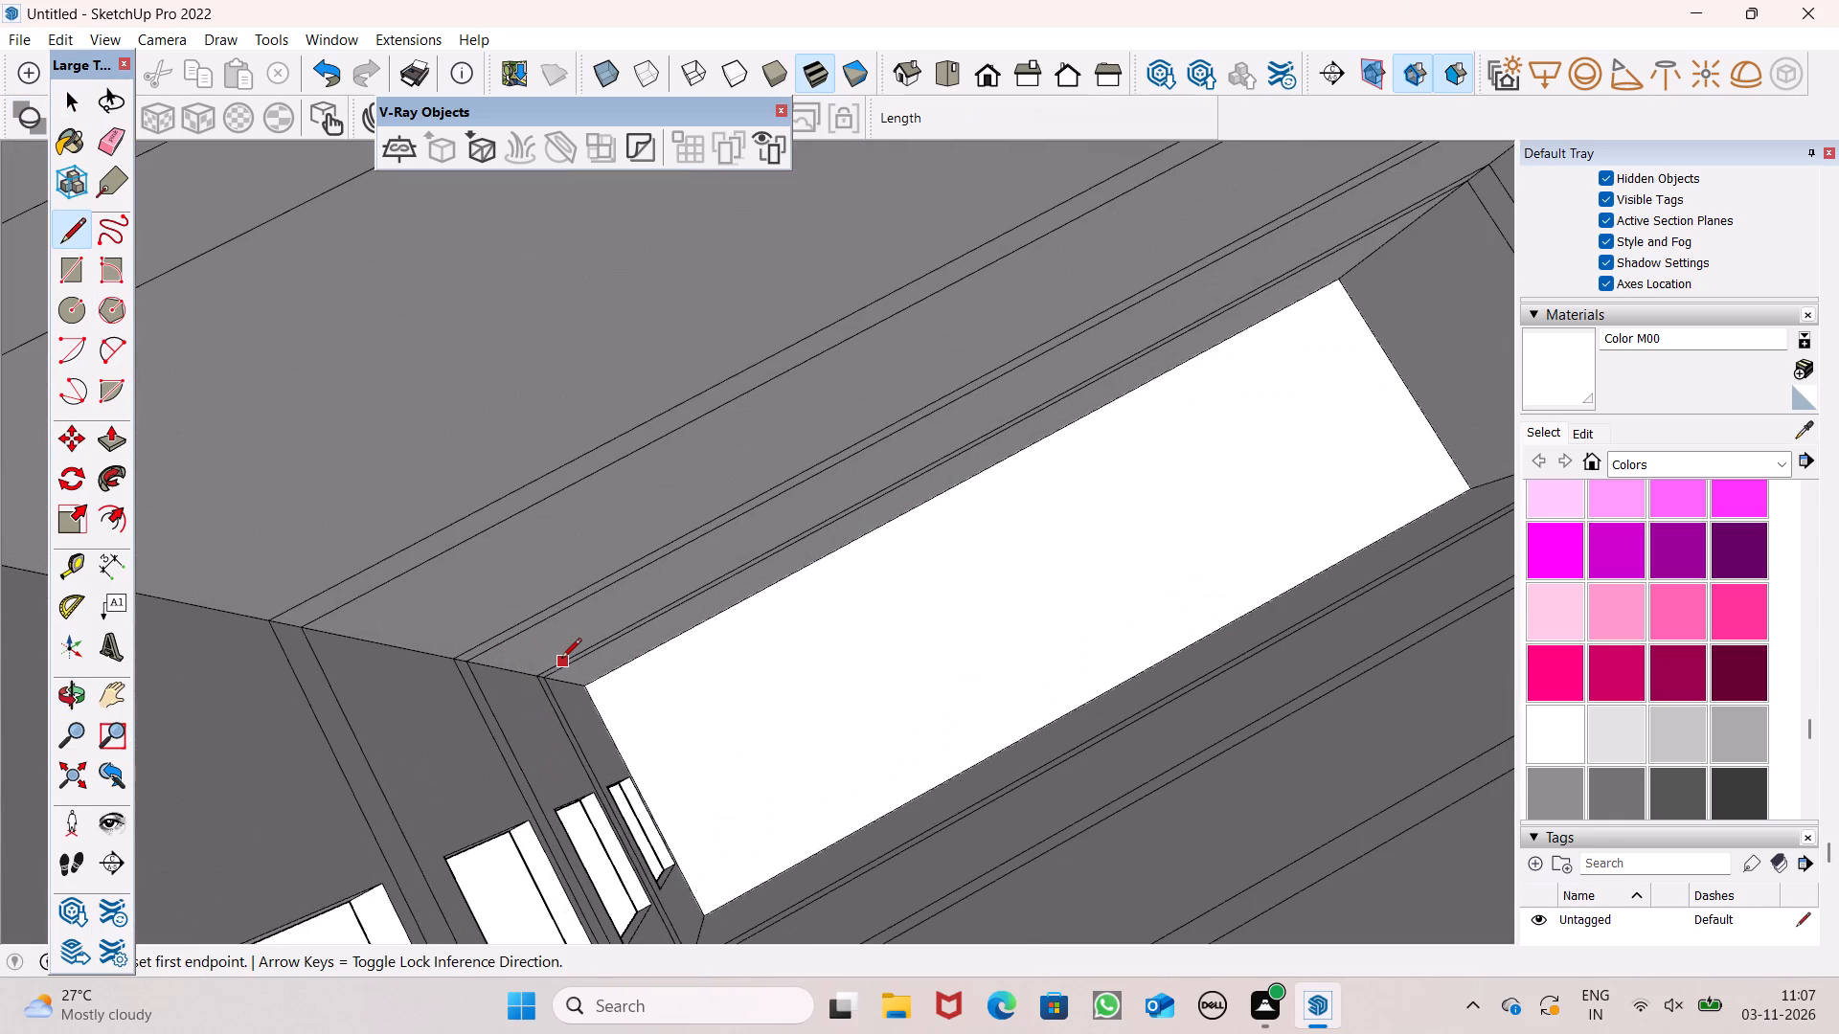
pyautogui.scroll(7, 561, 660)
pyautogui.click(547, 672)
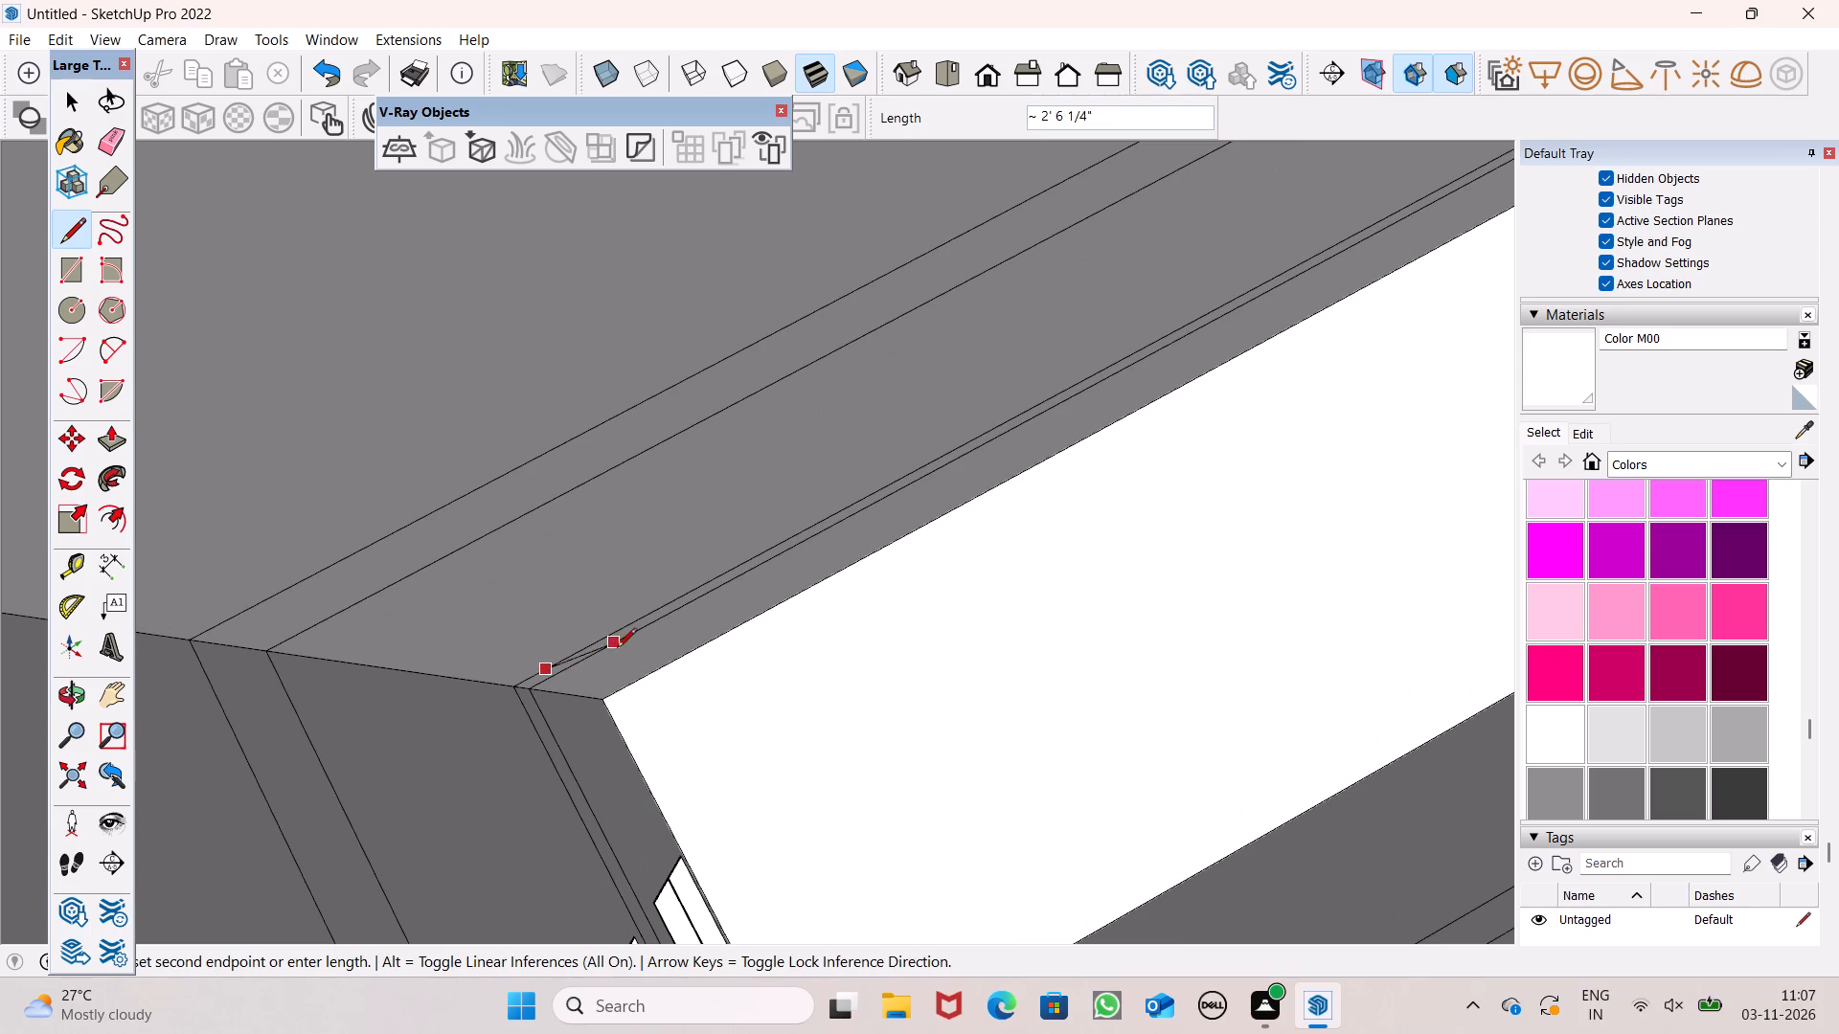
pyautogui.click(593, 649)
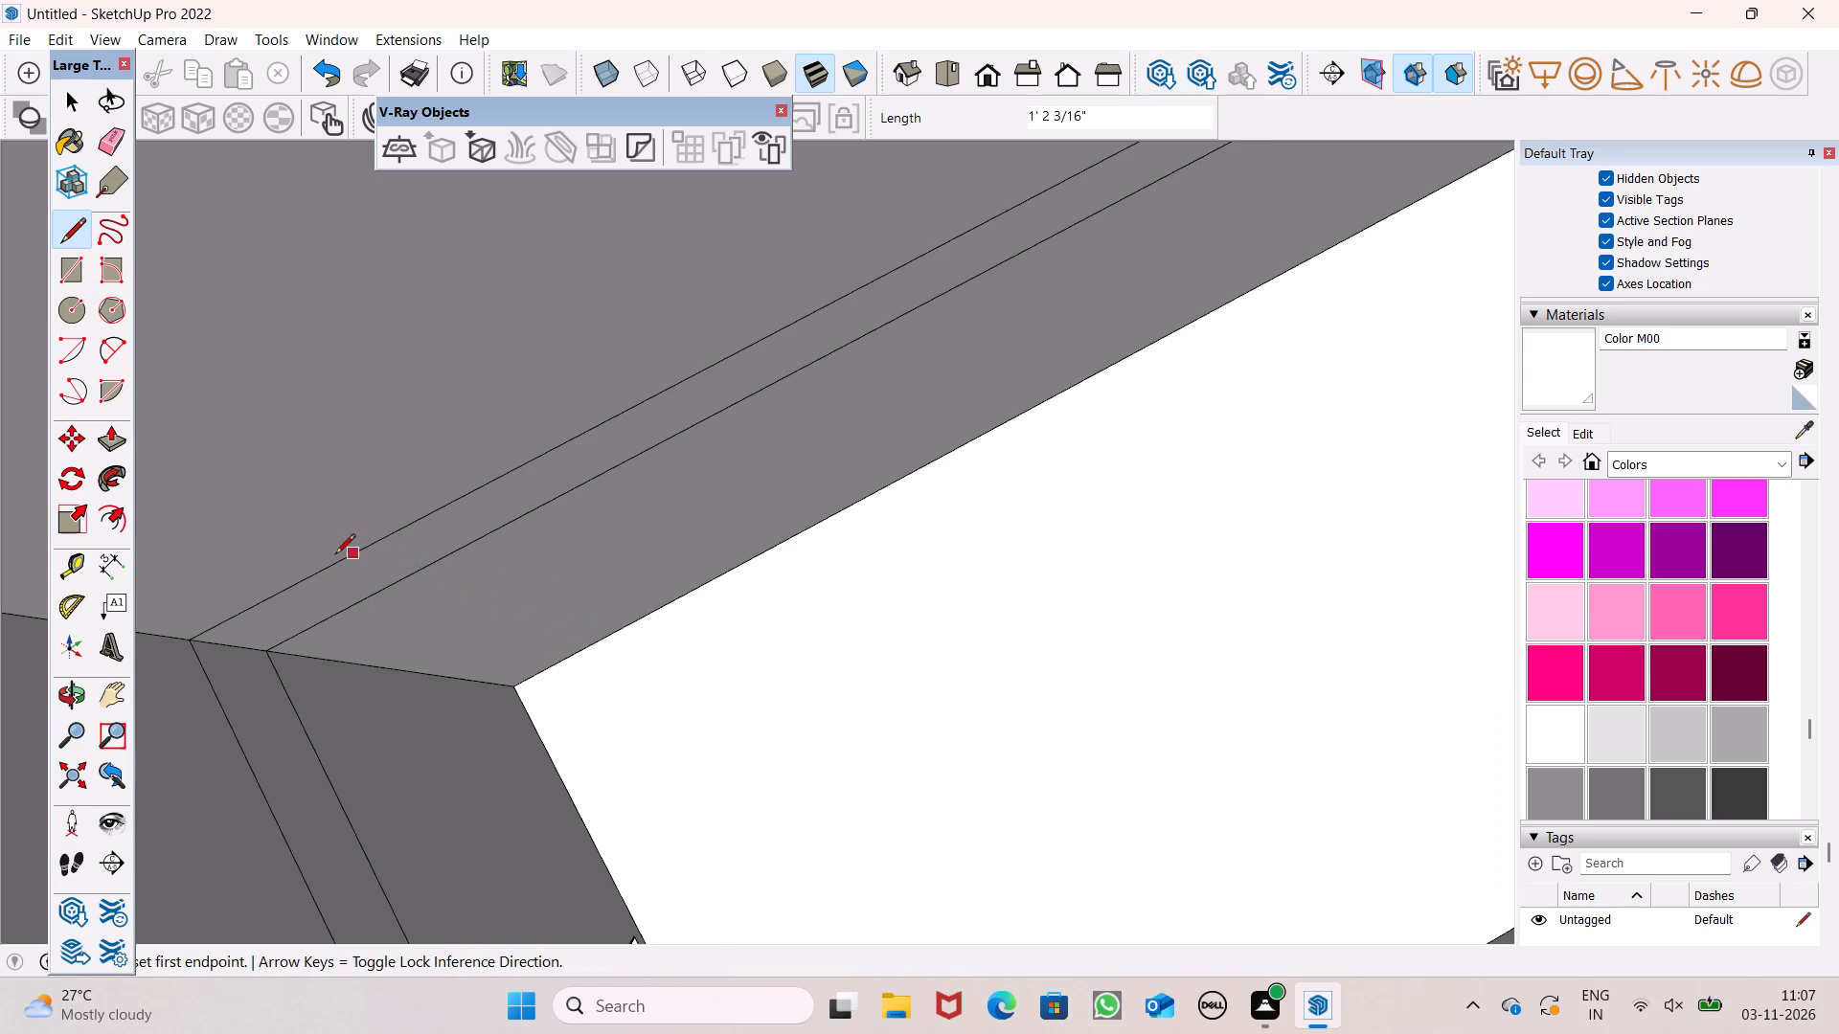
# Trace a short line along the inner wall at the open side section's third-storey floor level to close it with a face.
pyautogui.click(335, 555)
pyautogui.click(379, 541)
# Switch to the standard top view and bring the whole building back into sight to examine the still-open side section.
pyautogui.scroll(-13, 870, 808)
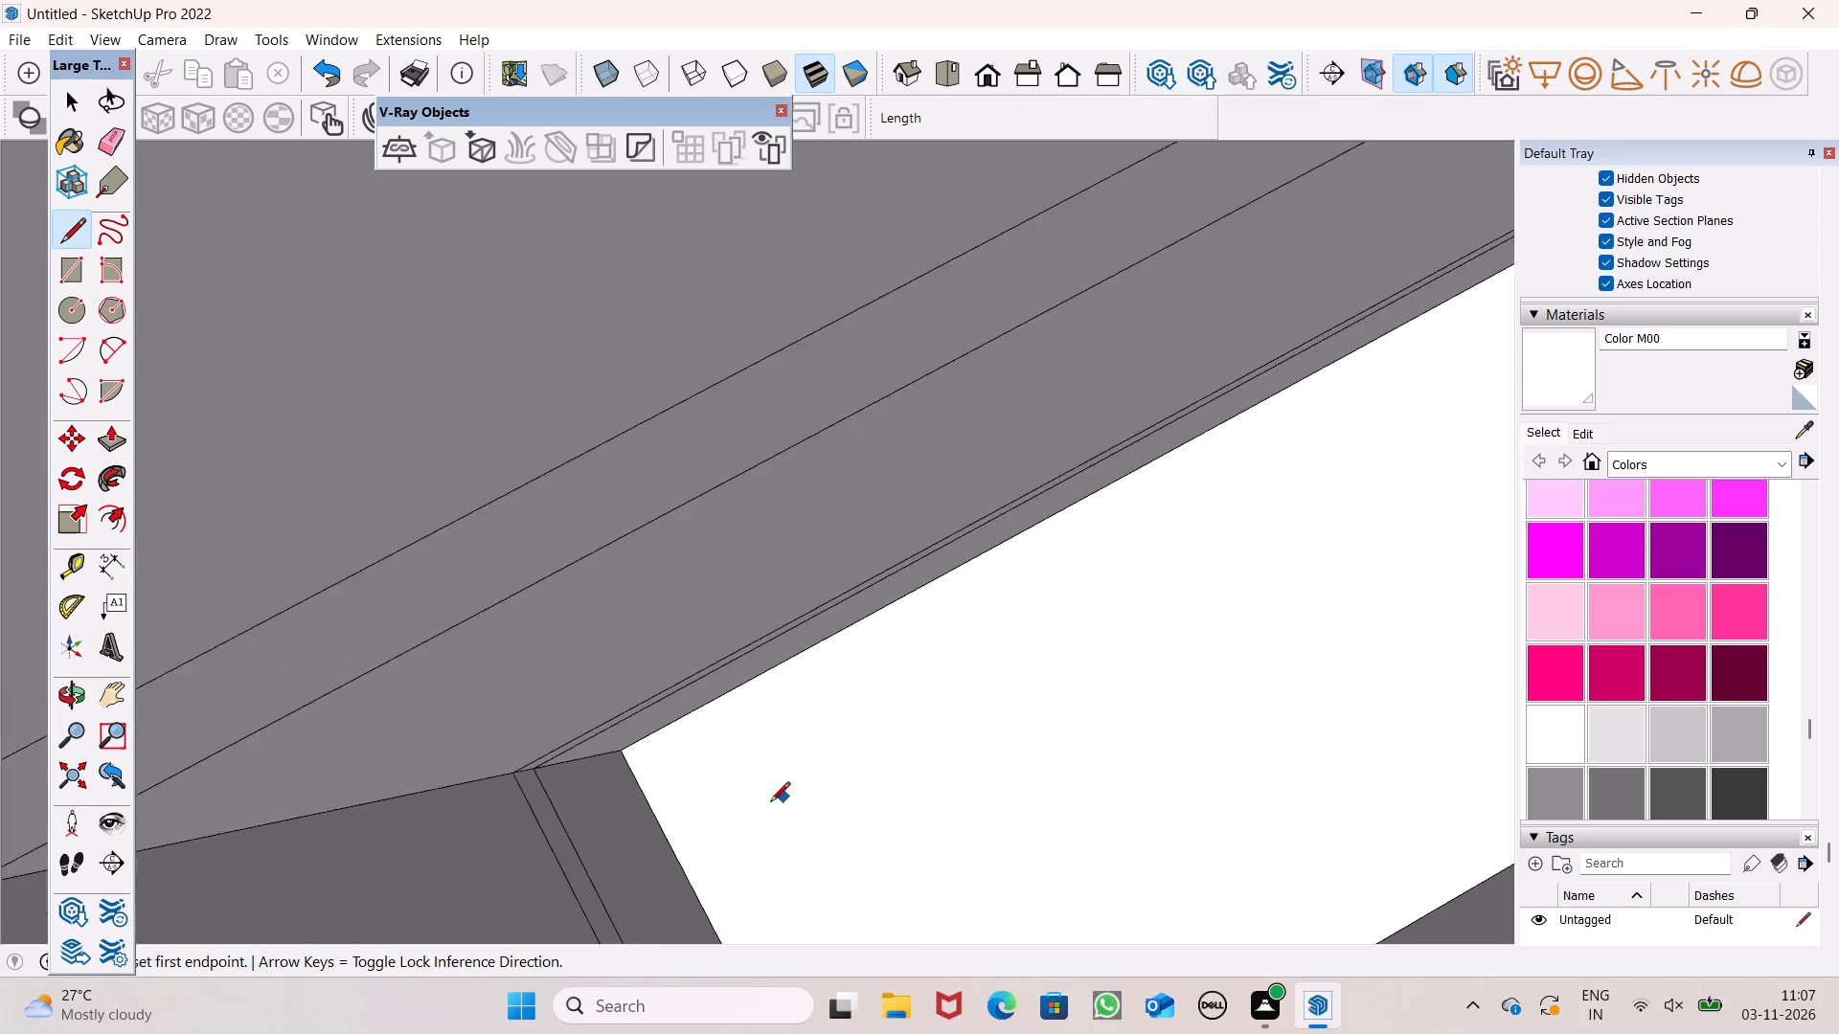
pyautogui.scroll(-4, 1170, 699)
pyautogui.moveTo(1302, 871); pyautogui.dragTo(749, 556, button='middle')
pyautogui.scroll(1, 750, 564)
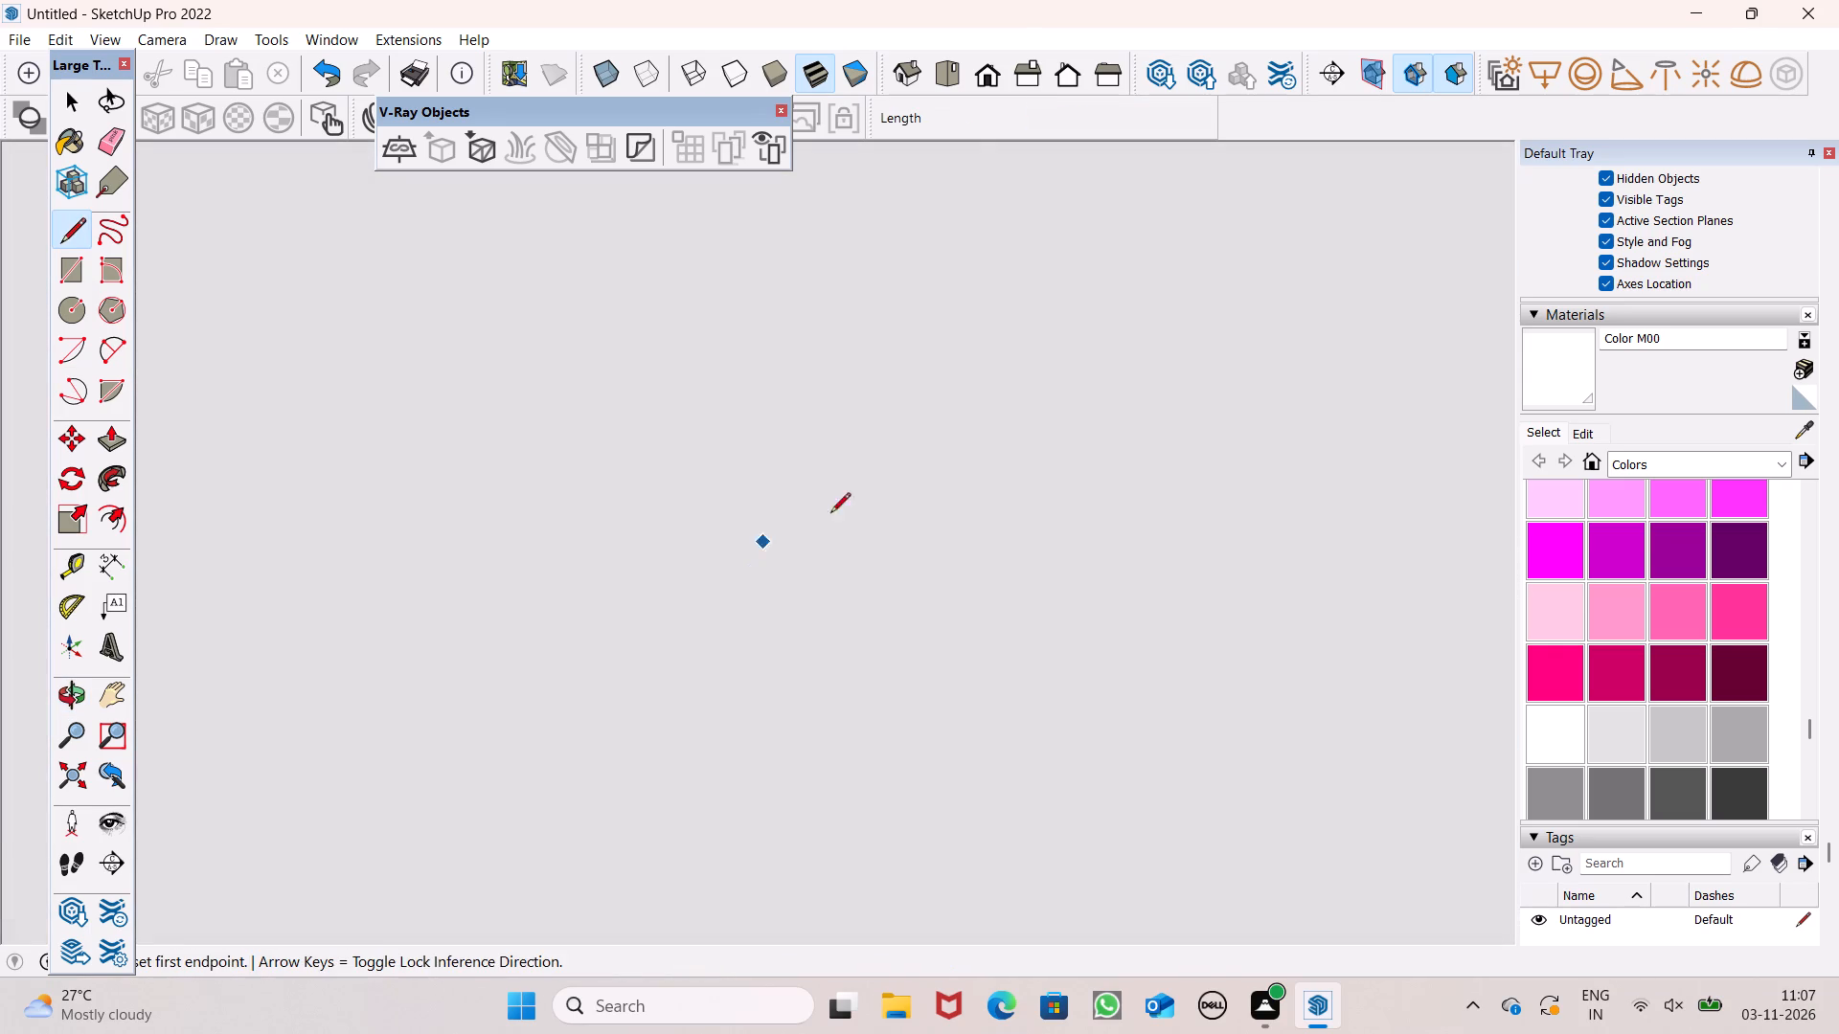
pyautogui.scroll(-8, 888, 505)
pyautogui.click(953, 66)
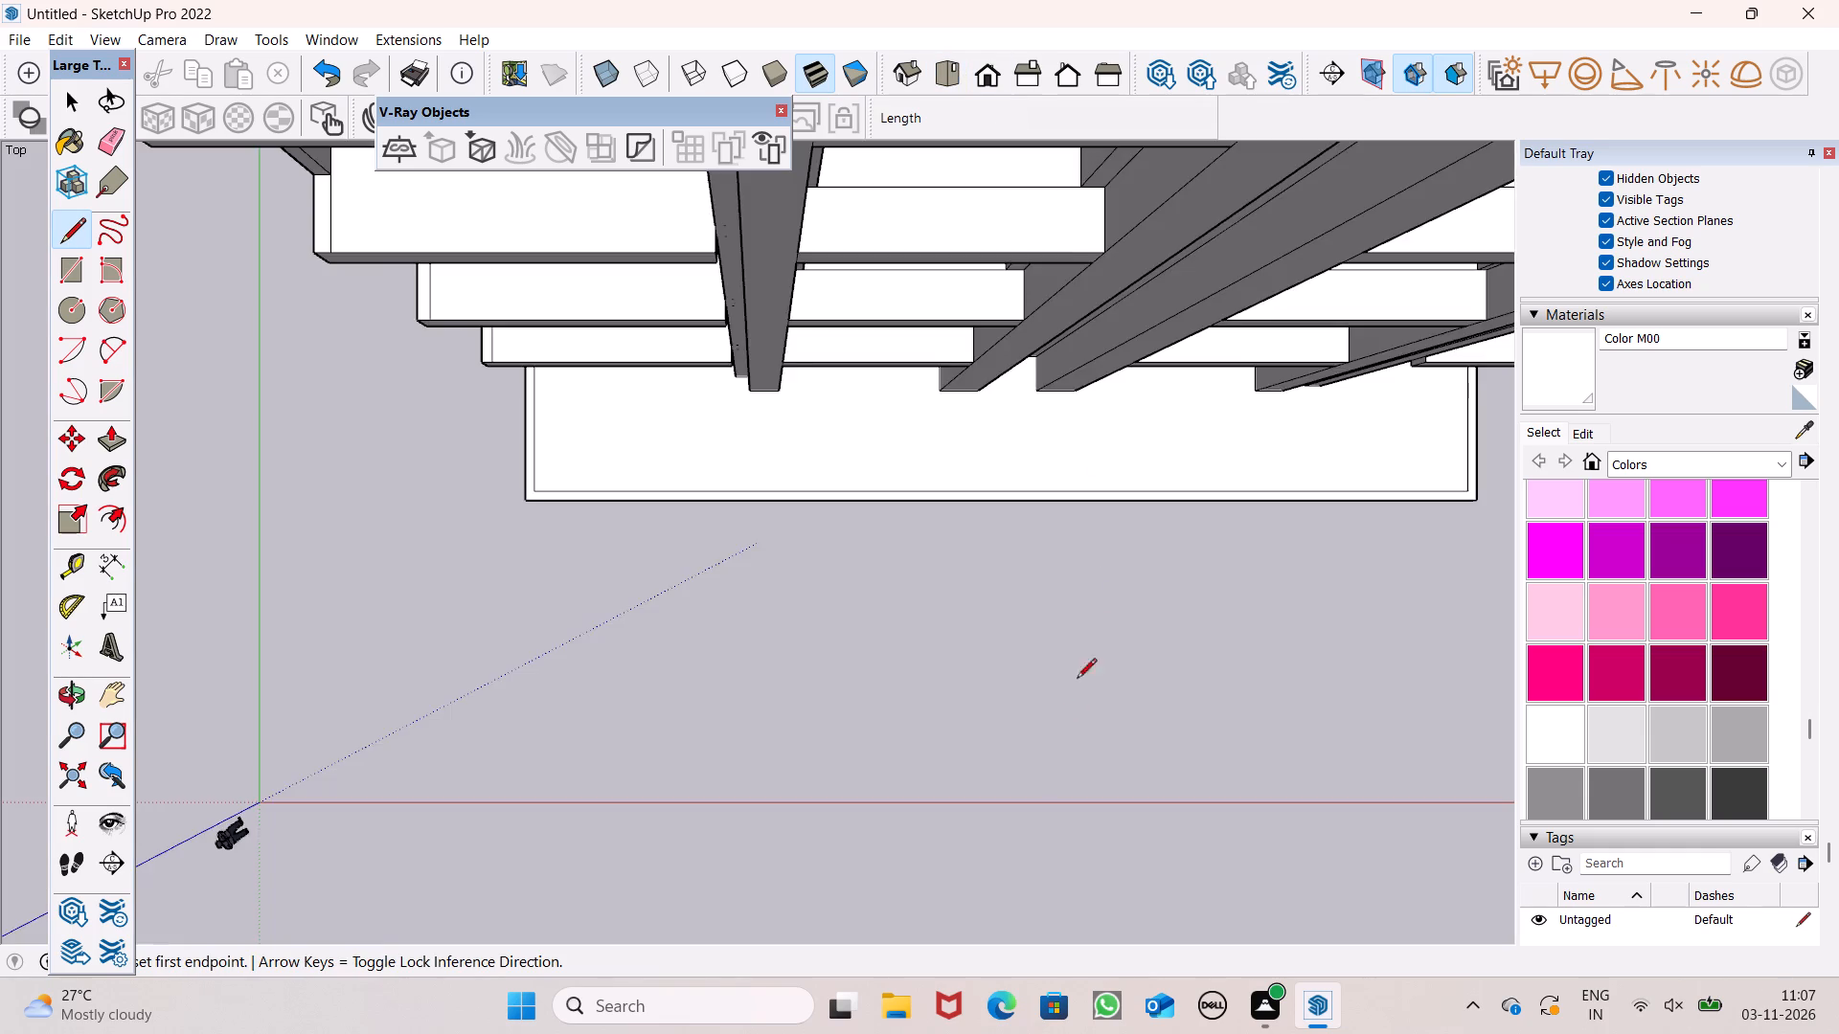
pyautogui.scroll(-19, 1035, 793)
pyautogui.moveTo(880, 715); pyautogui.dragTo(662, 712, button='middle')
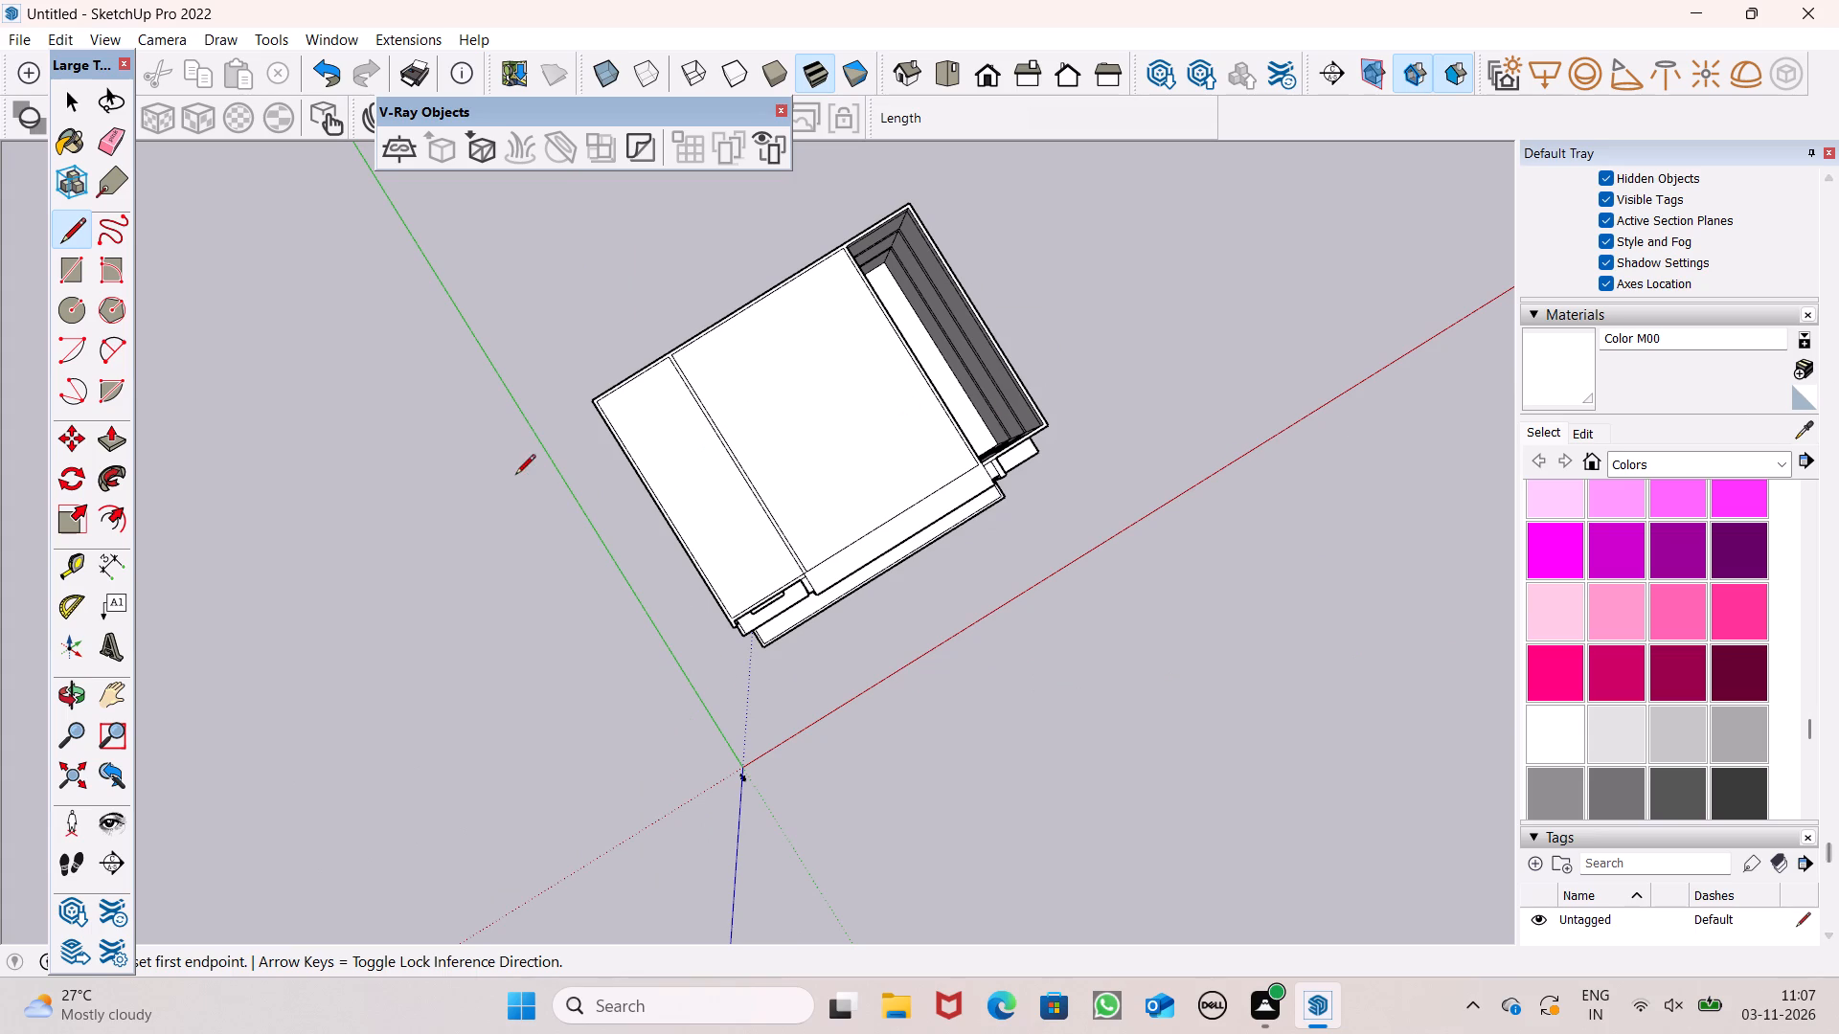
pyautogui.scroll(-2, 635, 467)
pyautogui.moveTo(819, 589); pyautogui.dragTo(642, 402, button='middle')
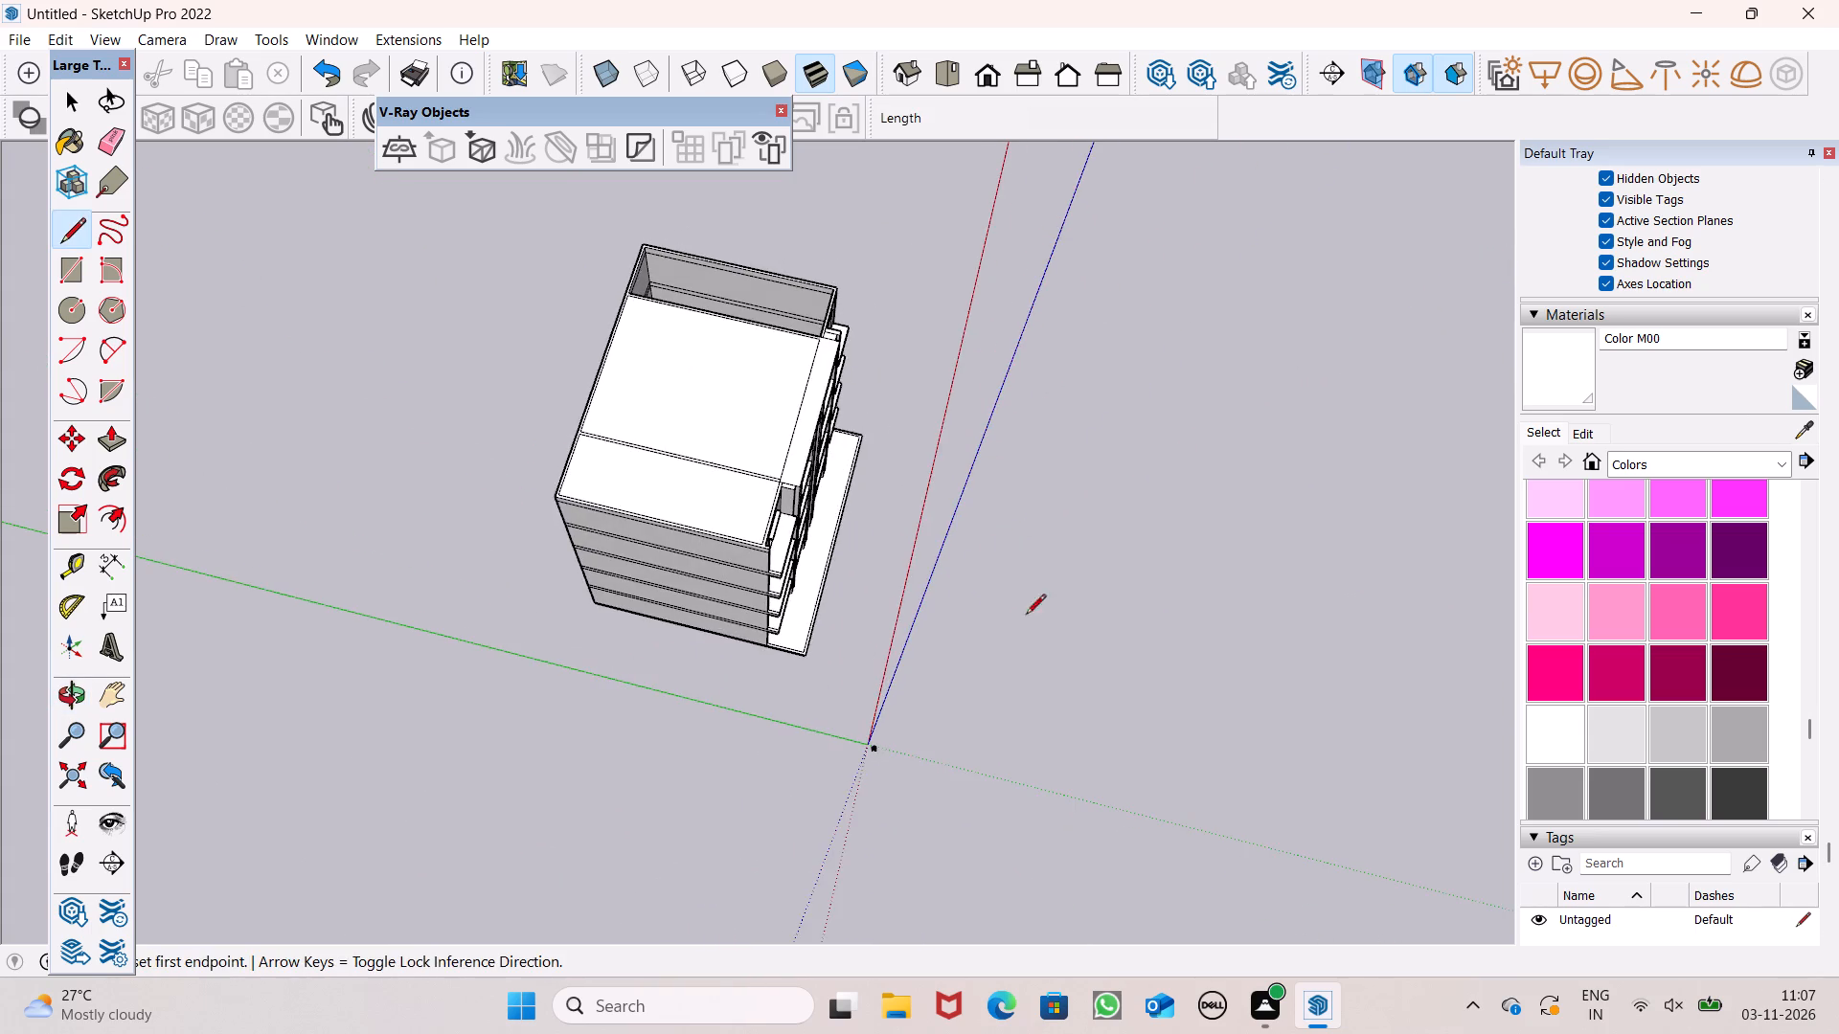
pyautogui.scroll(1, 1073, 667)
pyautogui.moveTo(1067, 682); pyautogui.dragTo(549, 561, button='middle')
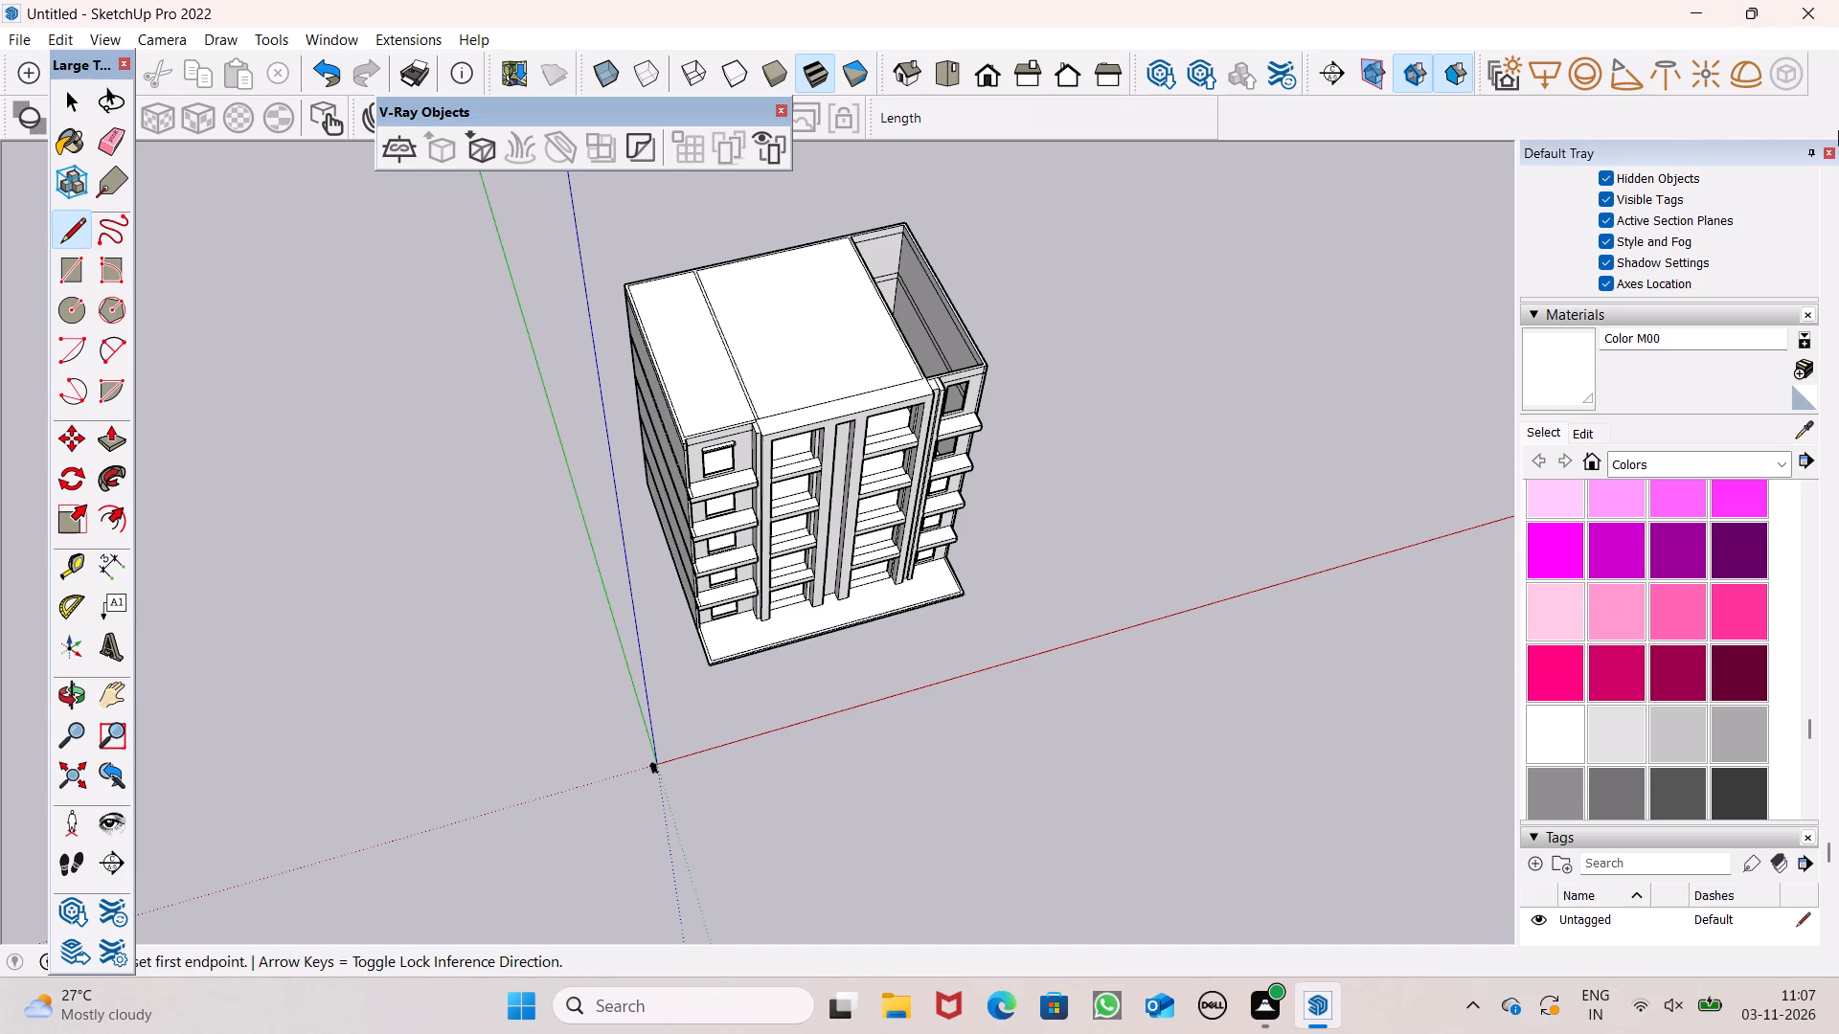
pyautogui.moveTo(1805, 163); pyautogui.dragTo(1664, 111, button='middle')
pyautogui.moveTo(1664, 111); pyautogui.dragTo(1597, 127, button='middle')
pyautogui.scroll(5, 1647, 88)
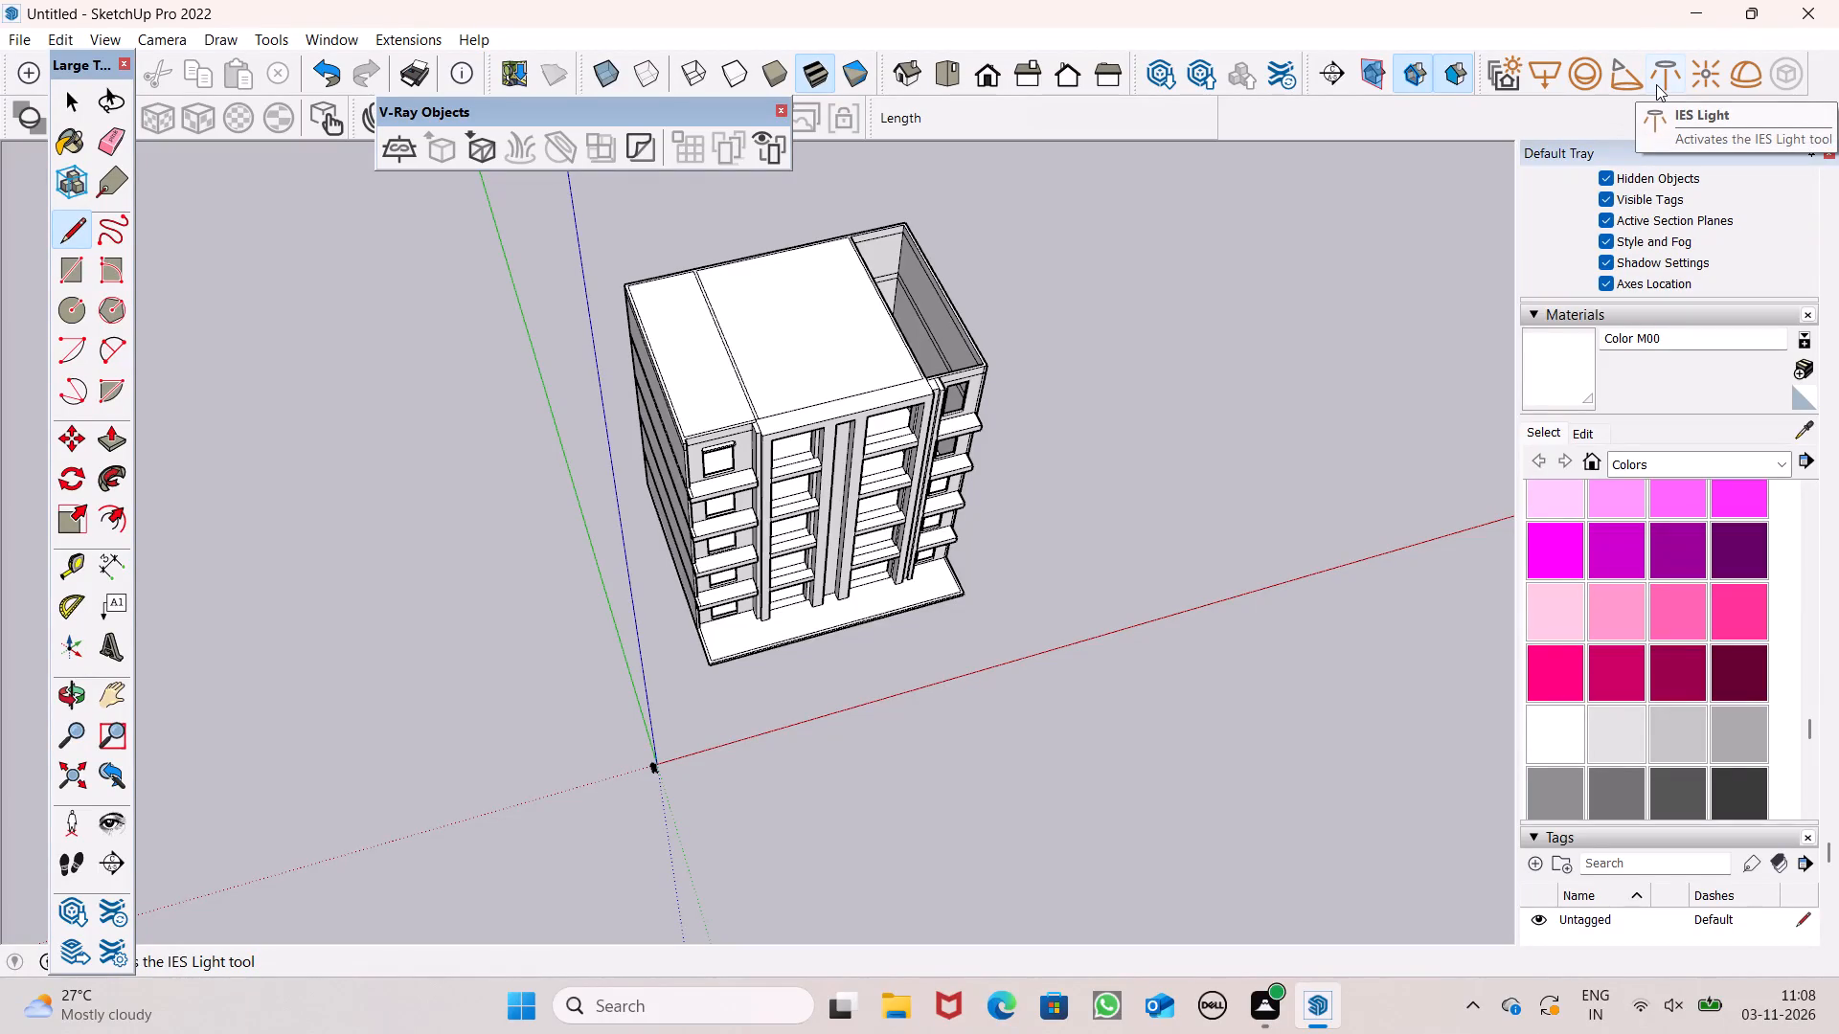
# Trace a line about 1' 2 1/2" long along the inner wall at the open side section's fourth-storey floor level to close it with a face.
pyautogui.scroll(-3, 1201, 178)
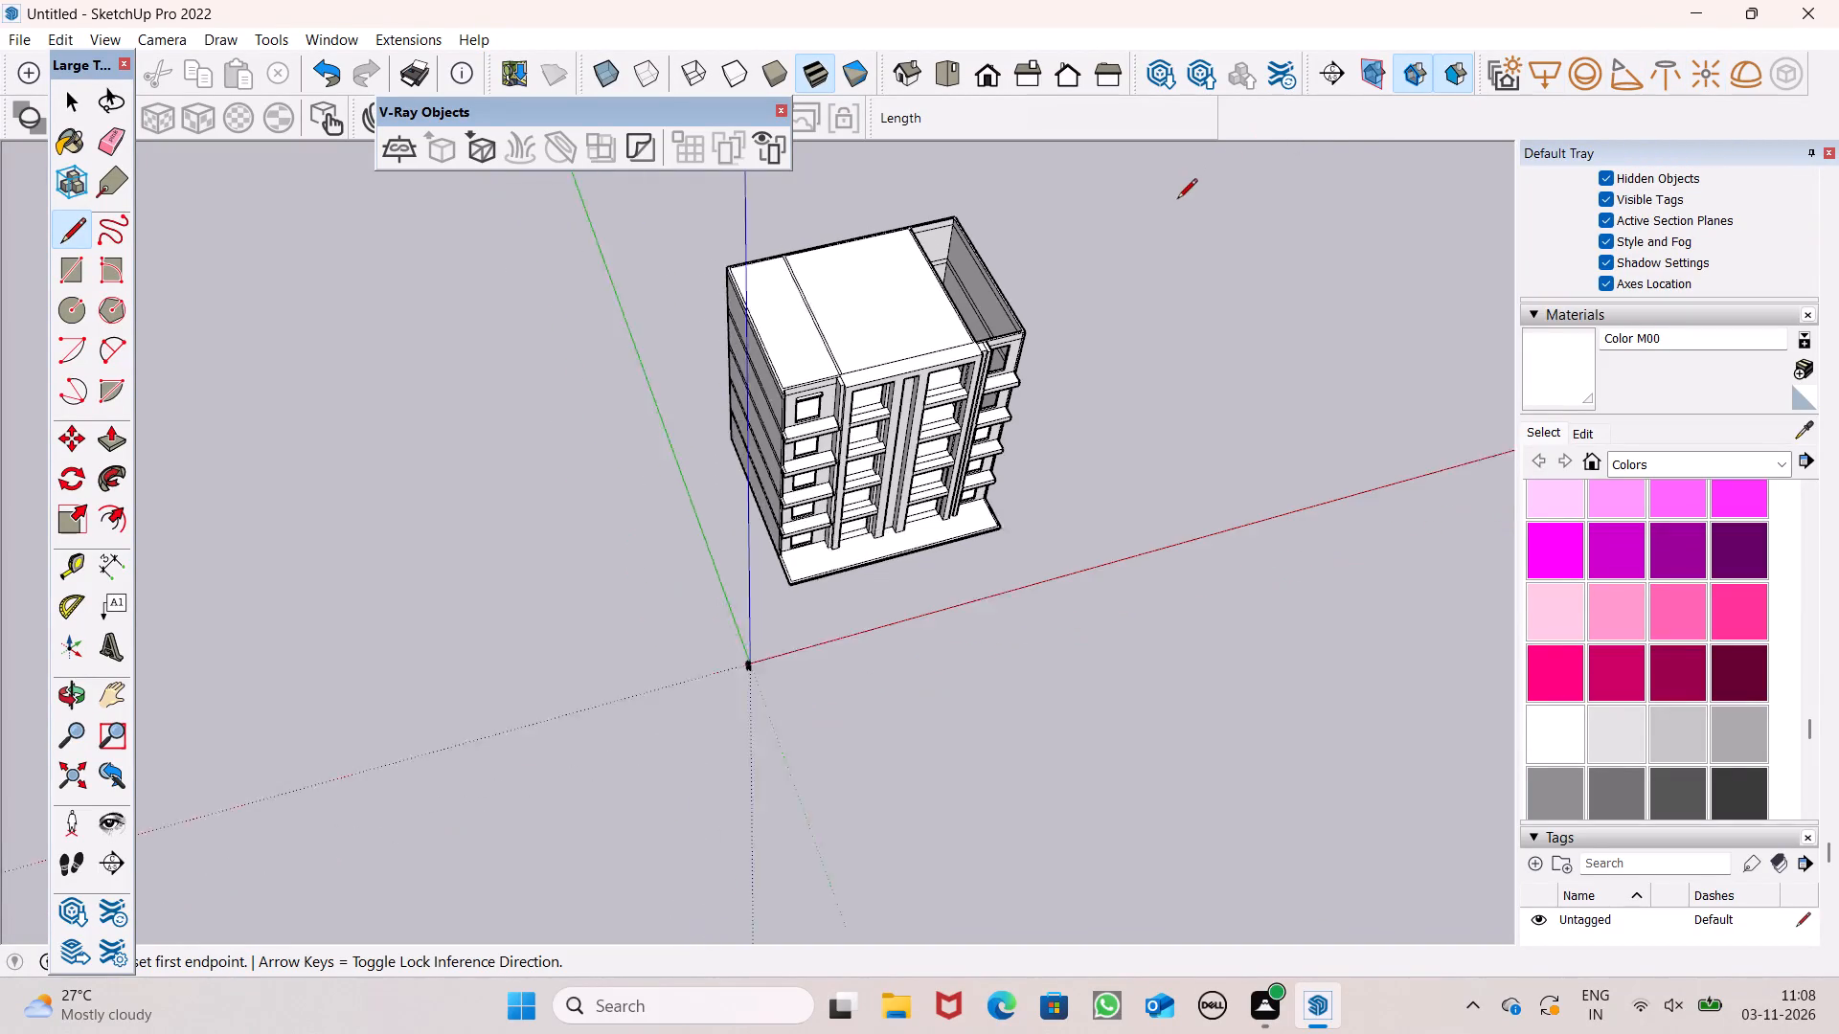
pyautogui.scroll(-1, 1177, 200)
pyautogui.scroll(7, 1165, 190)
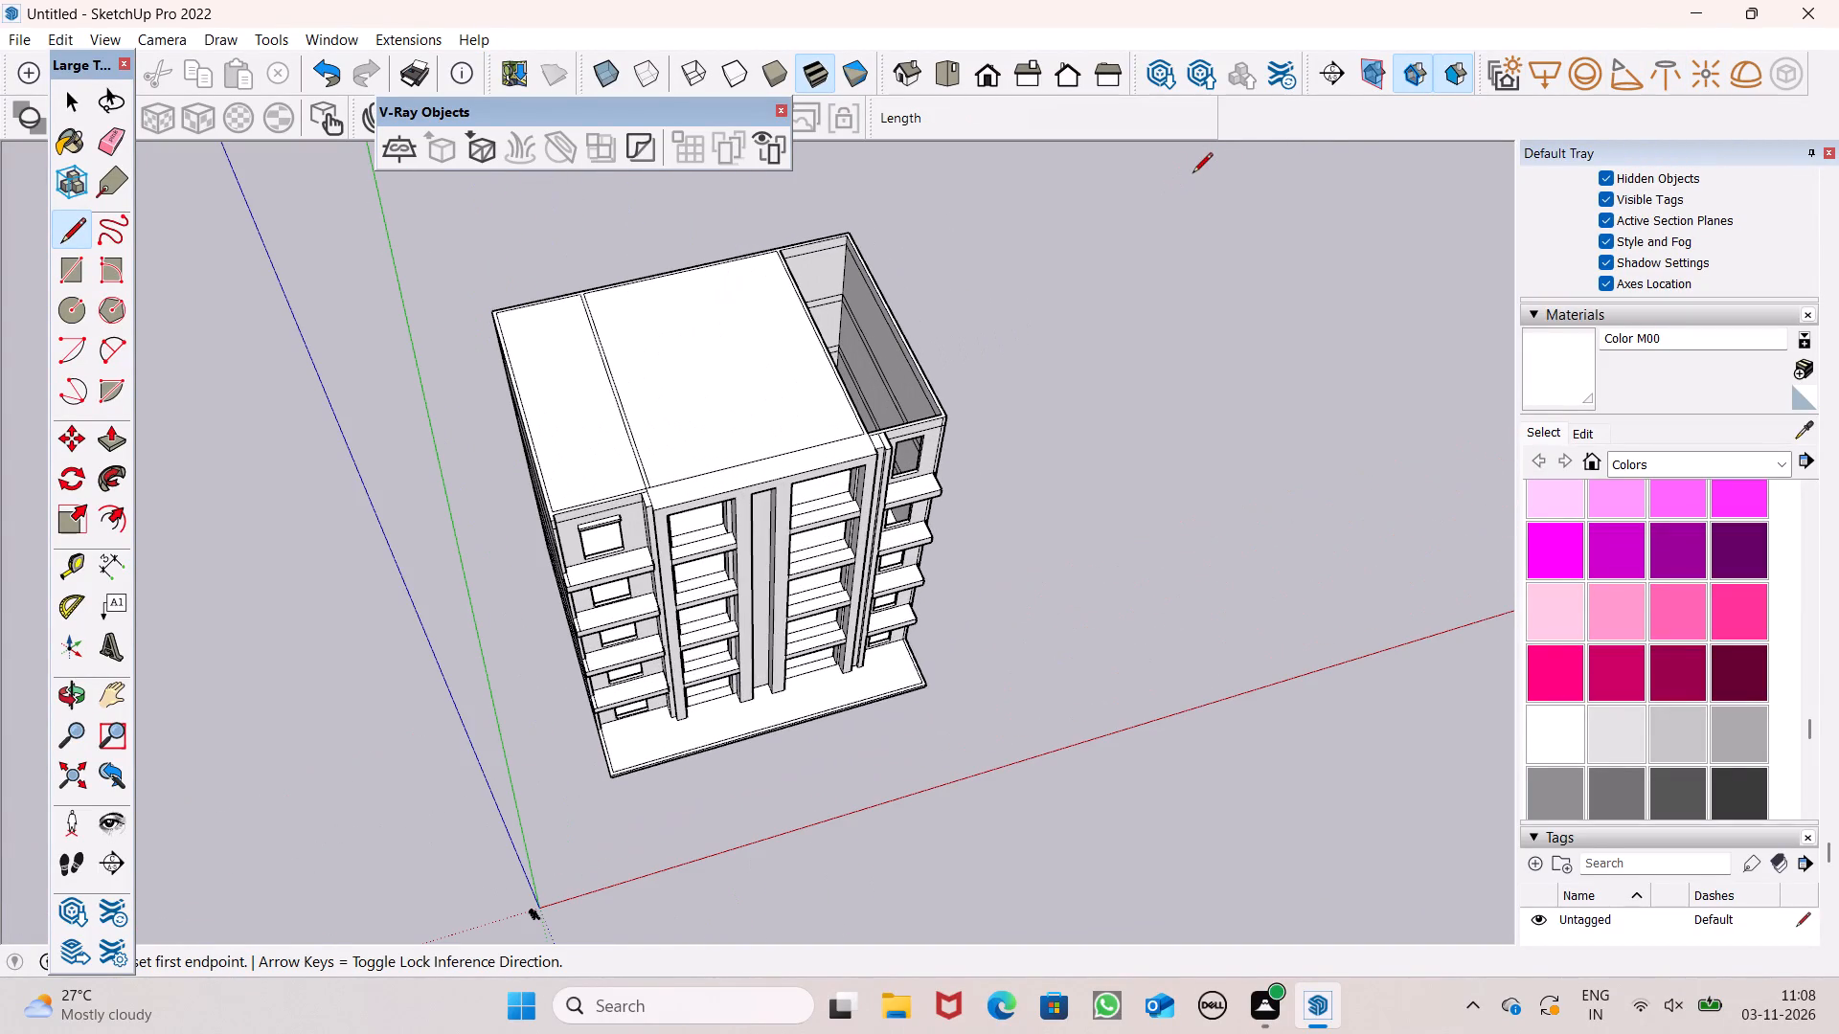
pyautogui.scroll(2, 1111, 286)
pyautogui.moveTo(1012, 410); pyautogui.dragTo(681, 580, button='middle')
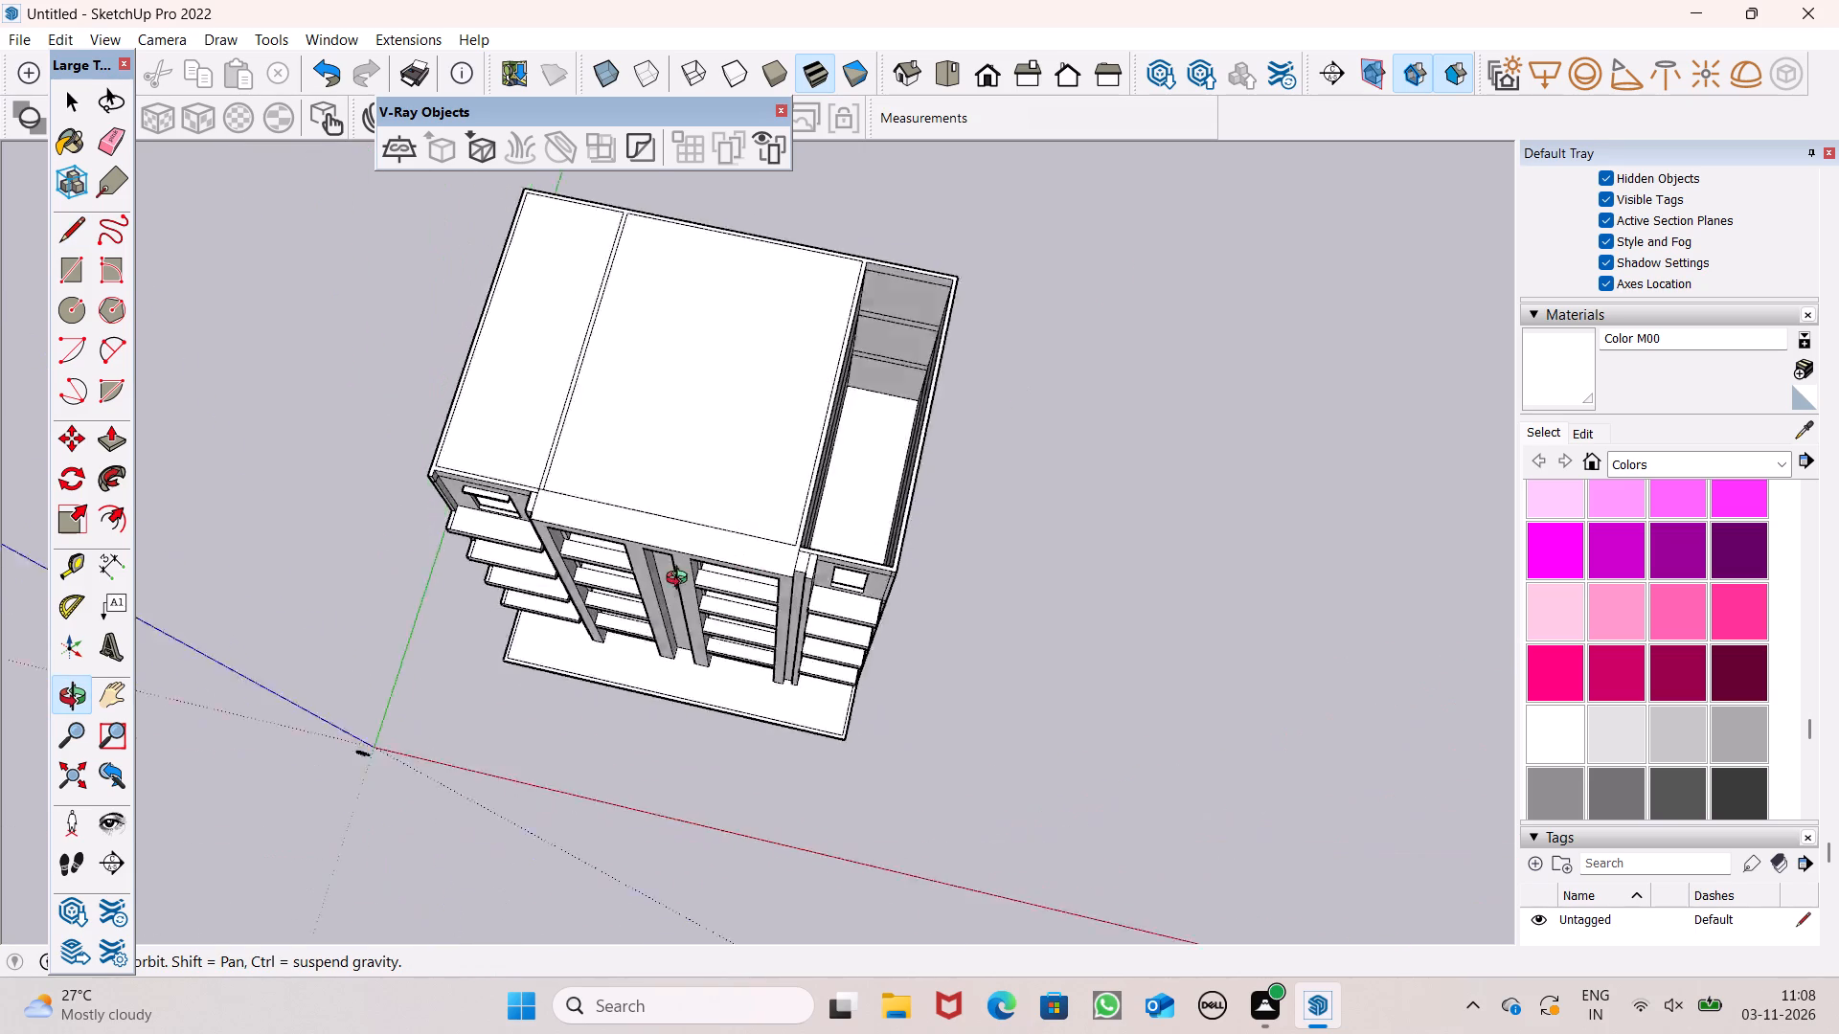
pyautogui.moveTo(681, 580); pyautogui.dragTo(554, 645, button='middle')
pyautogui.scroll(1, 554, 645)
pyautogui.scroll(6, 896, 506)
pyautogui.scroll(5, 1028, 305)
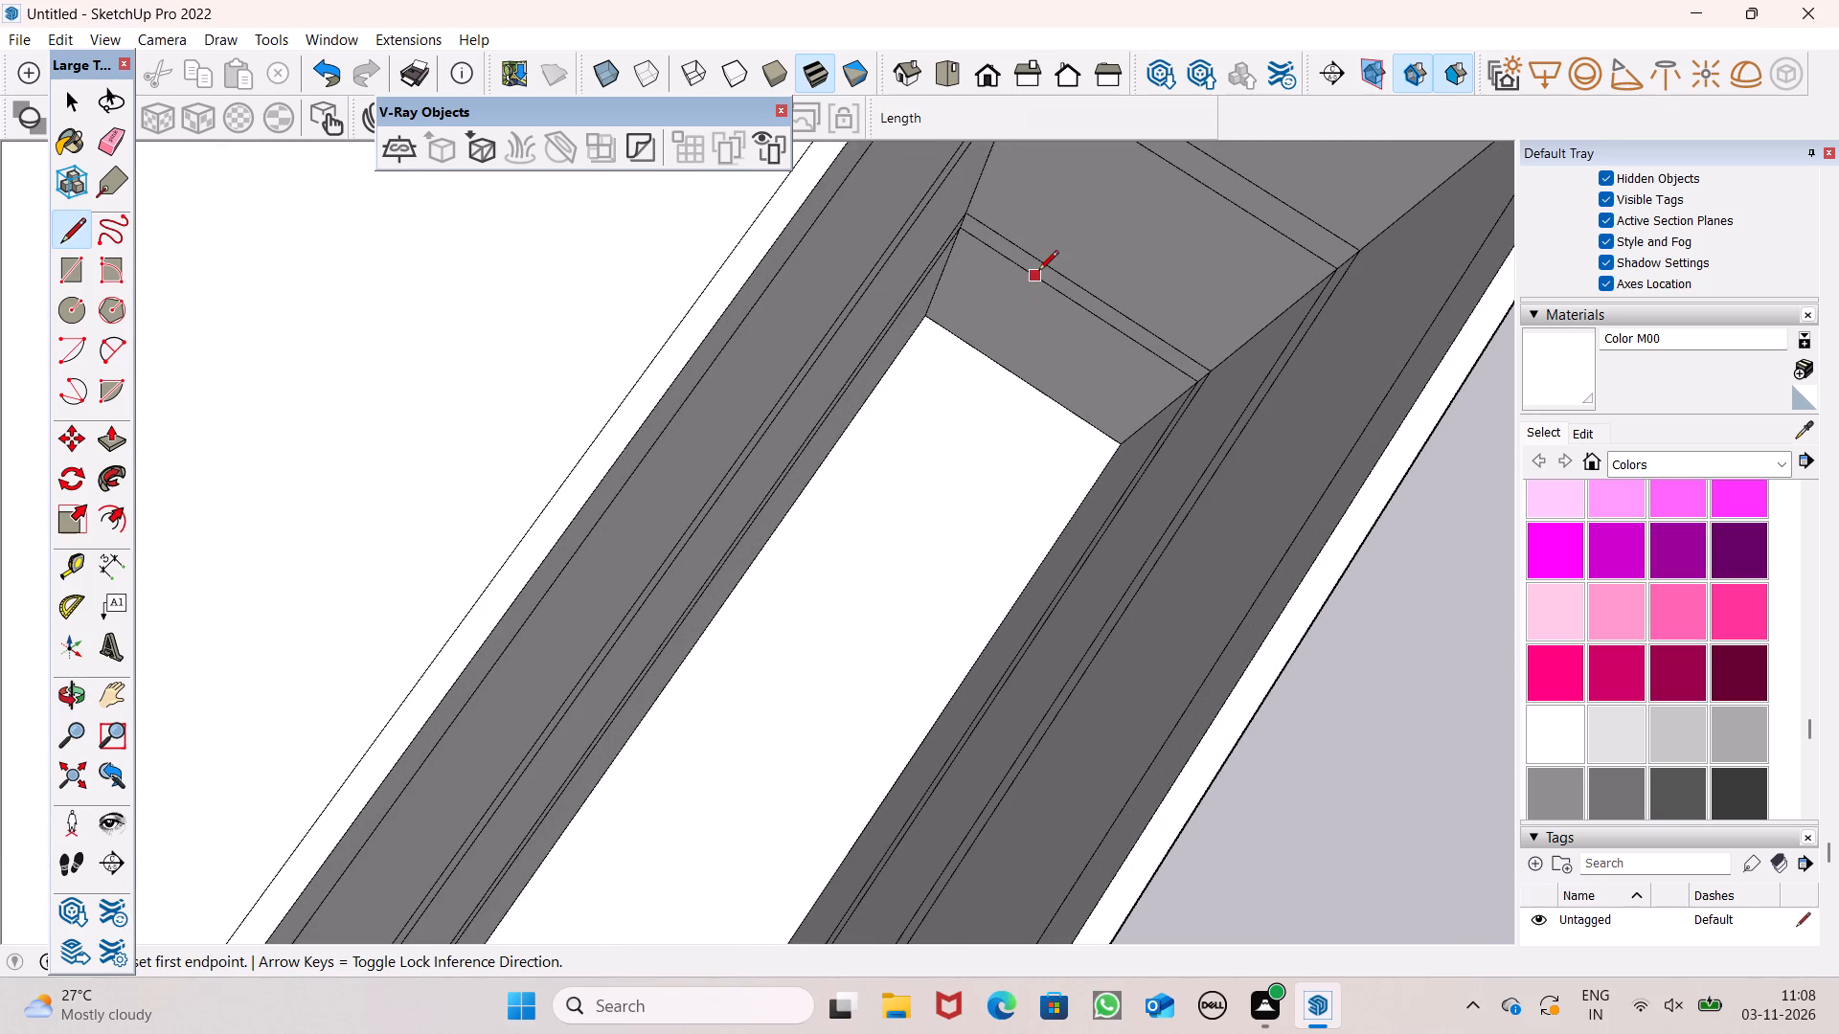
pyautogui.click(1041, 269)
pyautogui.click(1063, 277)
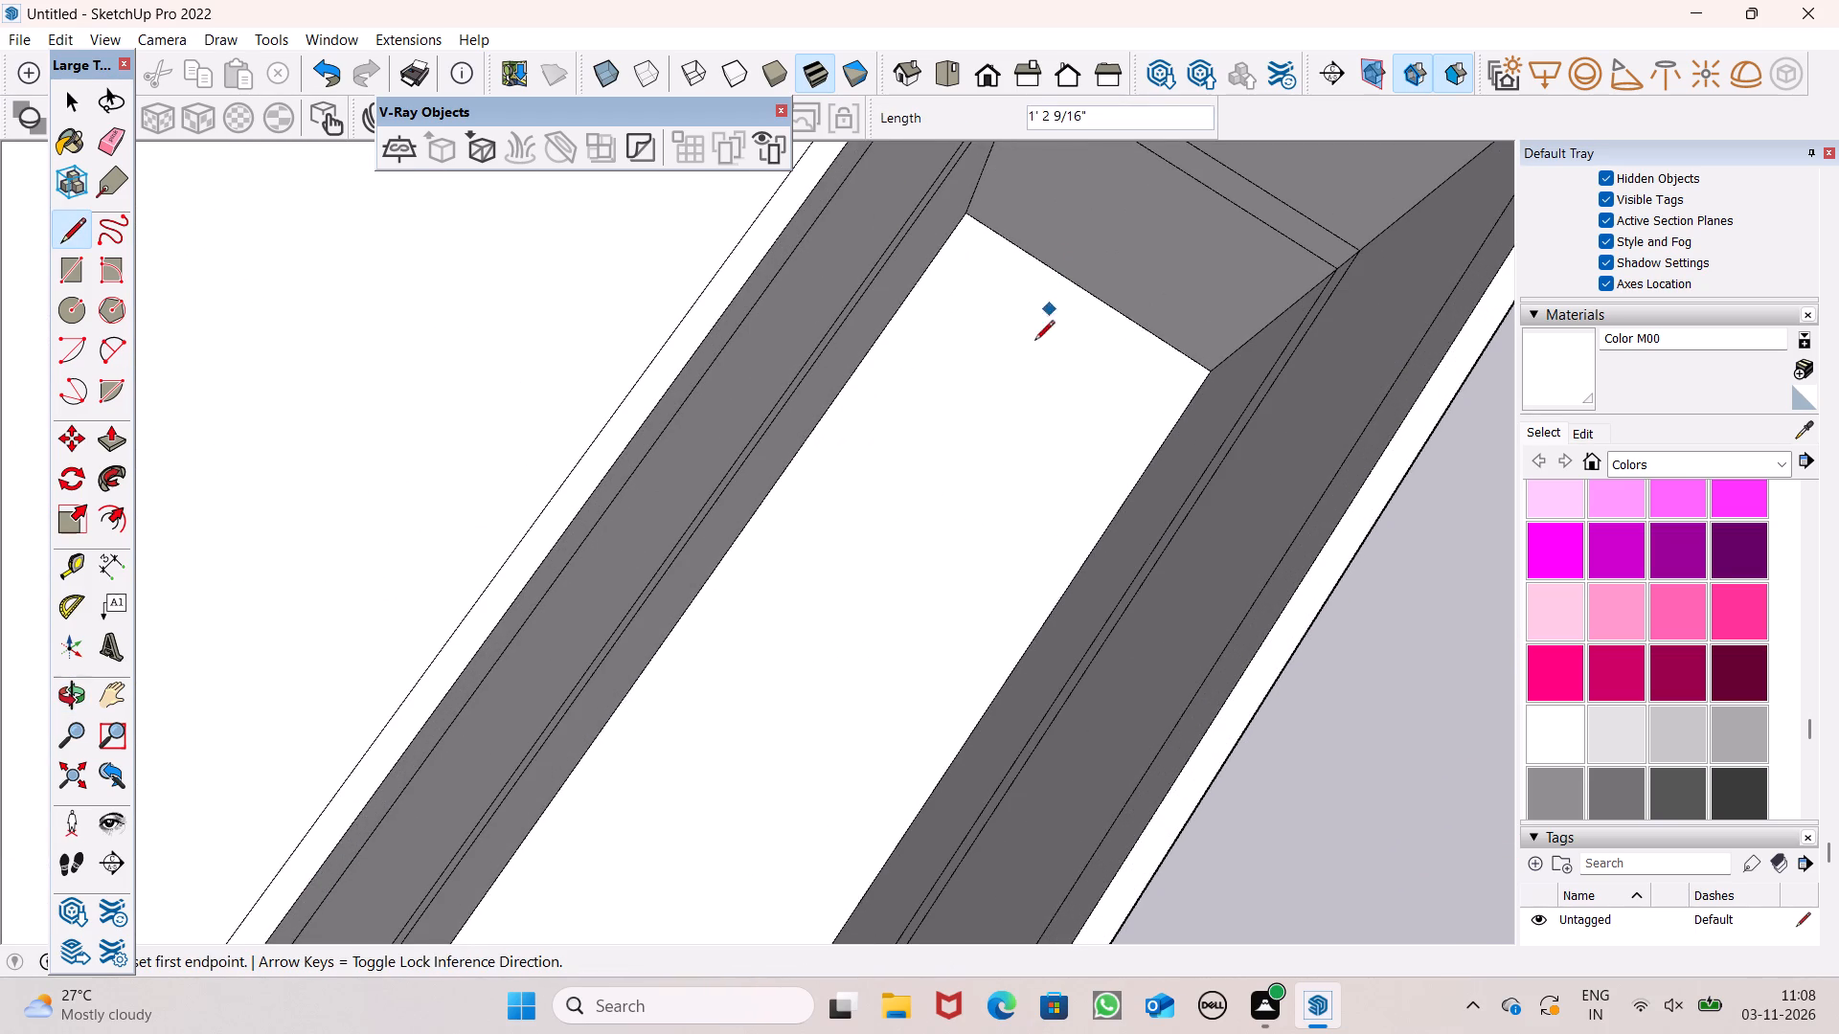
# Trace a short line along the inner wall at the open side section's fifth-storey floor level to close it with a face.
pyautogui.scroll(-4, 1032, 352)
pyautogui.scroll(4, 1129, 250)
pyautogui.click(1142, 225)
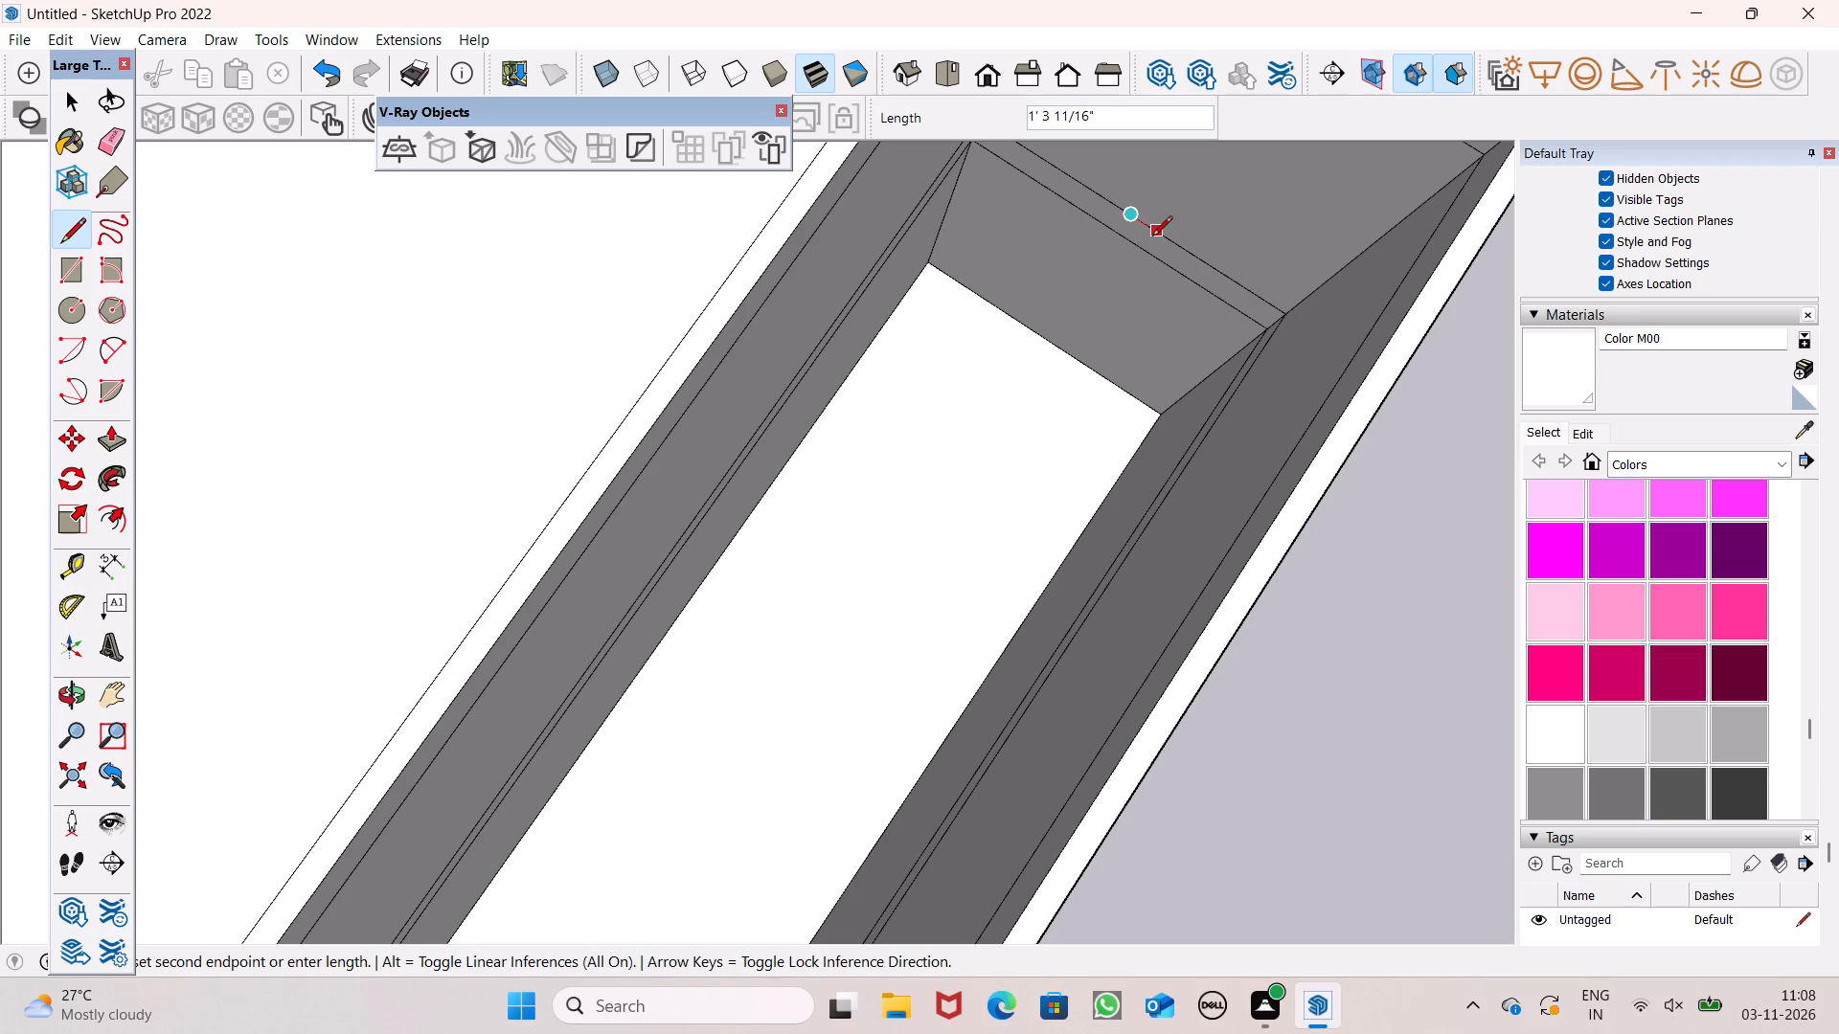
# Trace a line about 11" long along the inner wall edge at the open side section's roof level to close the roof.
pyautogui.scroll(-6, 1063, 331)
pyautogui.scroll(2, 1198, 199)
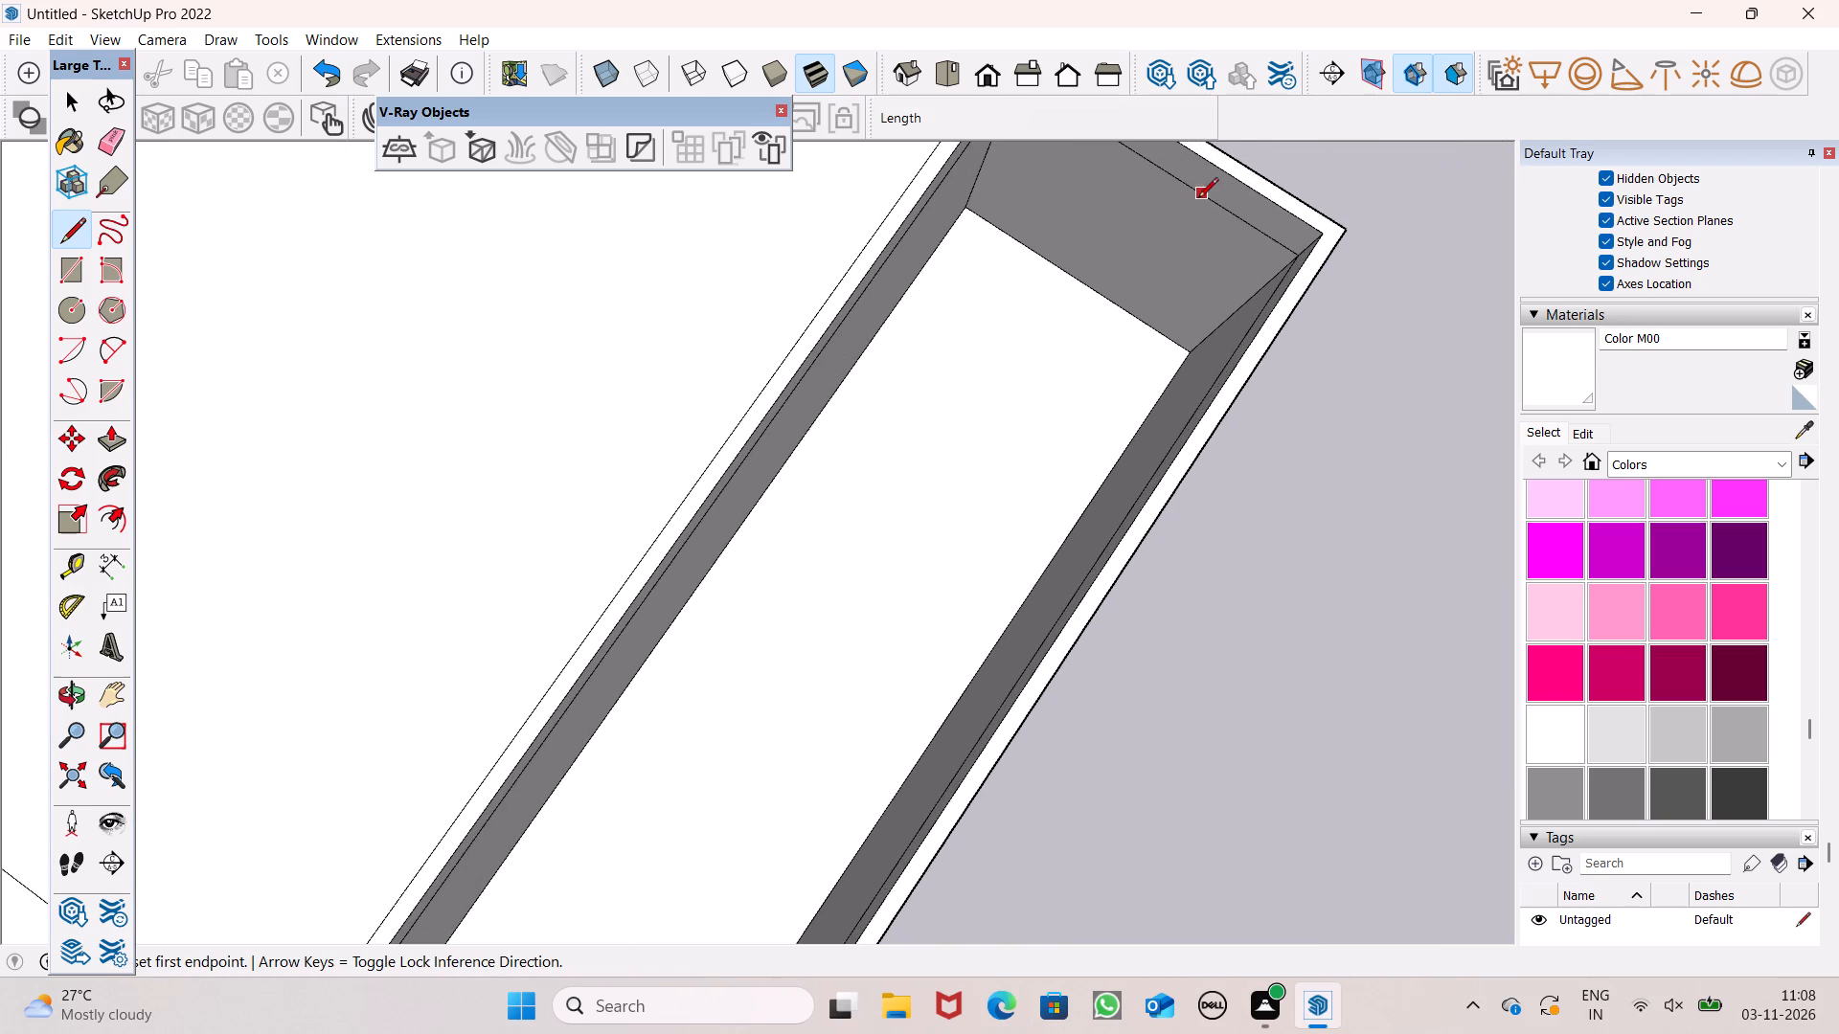
pyautogui.scroll(2, 1198, 199)
pyautogui.click(1257, 181)
pyautogui.click(1269, 202)
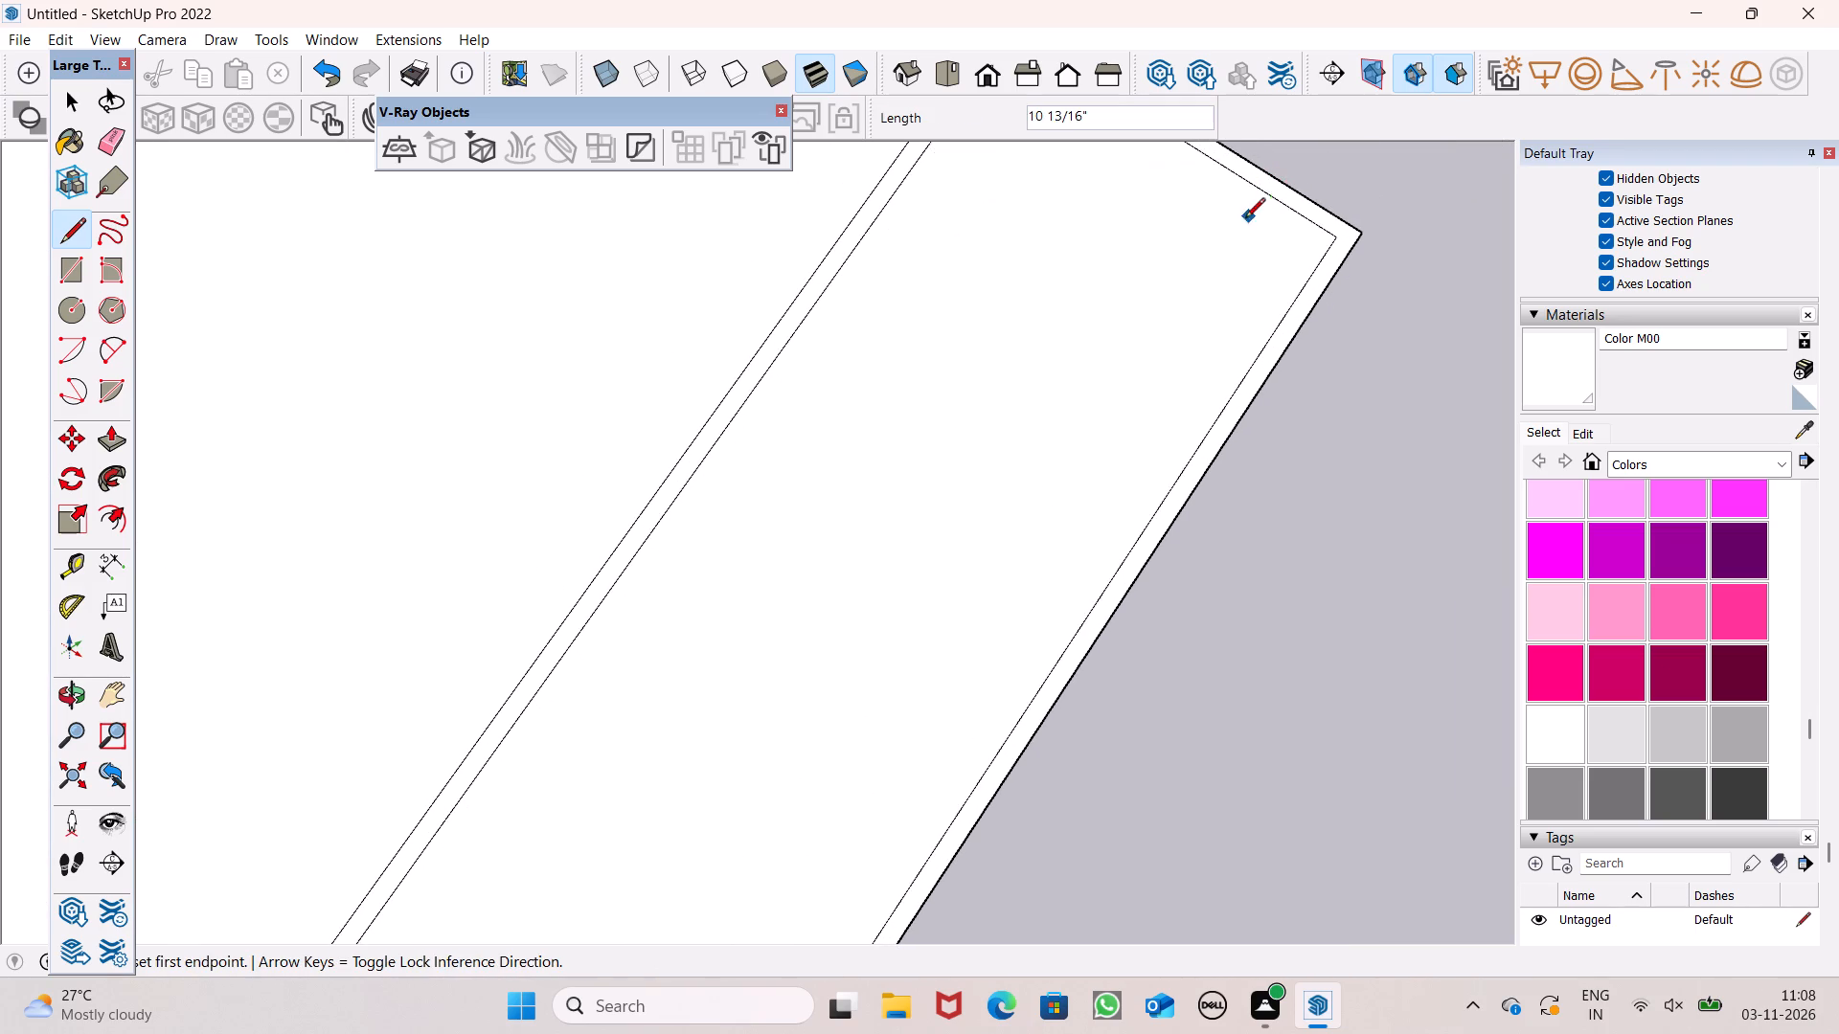
# Push/Pull the top slab of the newly closed side section by 6".
pyautogui.scroll(-6, 1234, 234)
pyautogui.scroll(-5, 1199, 349)
pyautogui.moveTo(1138, 459); pyautogui.dragTo(1293, 118, button='middle')
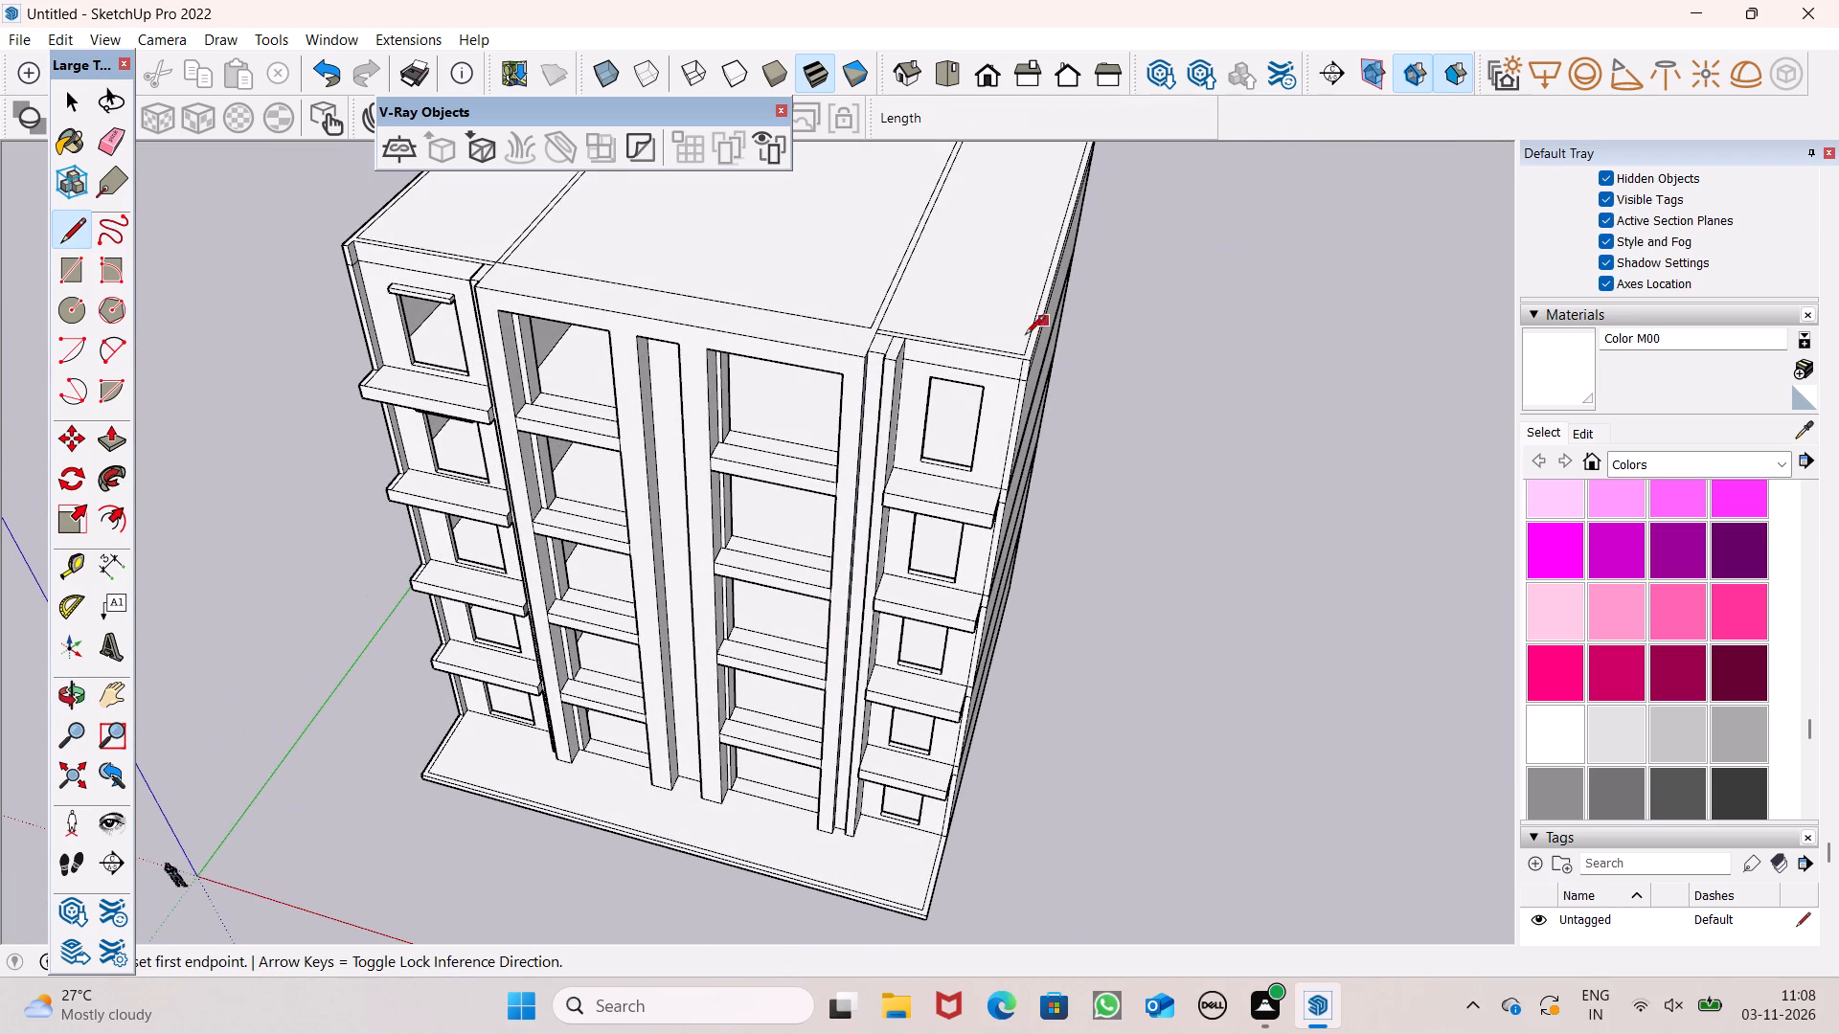
pyautogui.scroll(-2, 892, 390)
pyautogui.moveTo(955, 405); pyautogui.dragTo(1113, 37, button='middle')
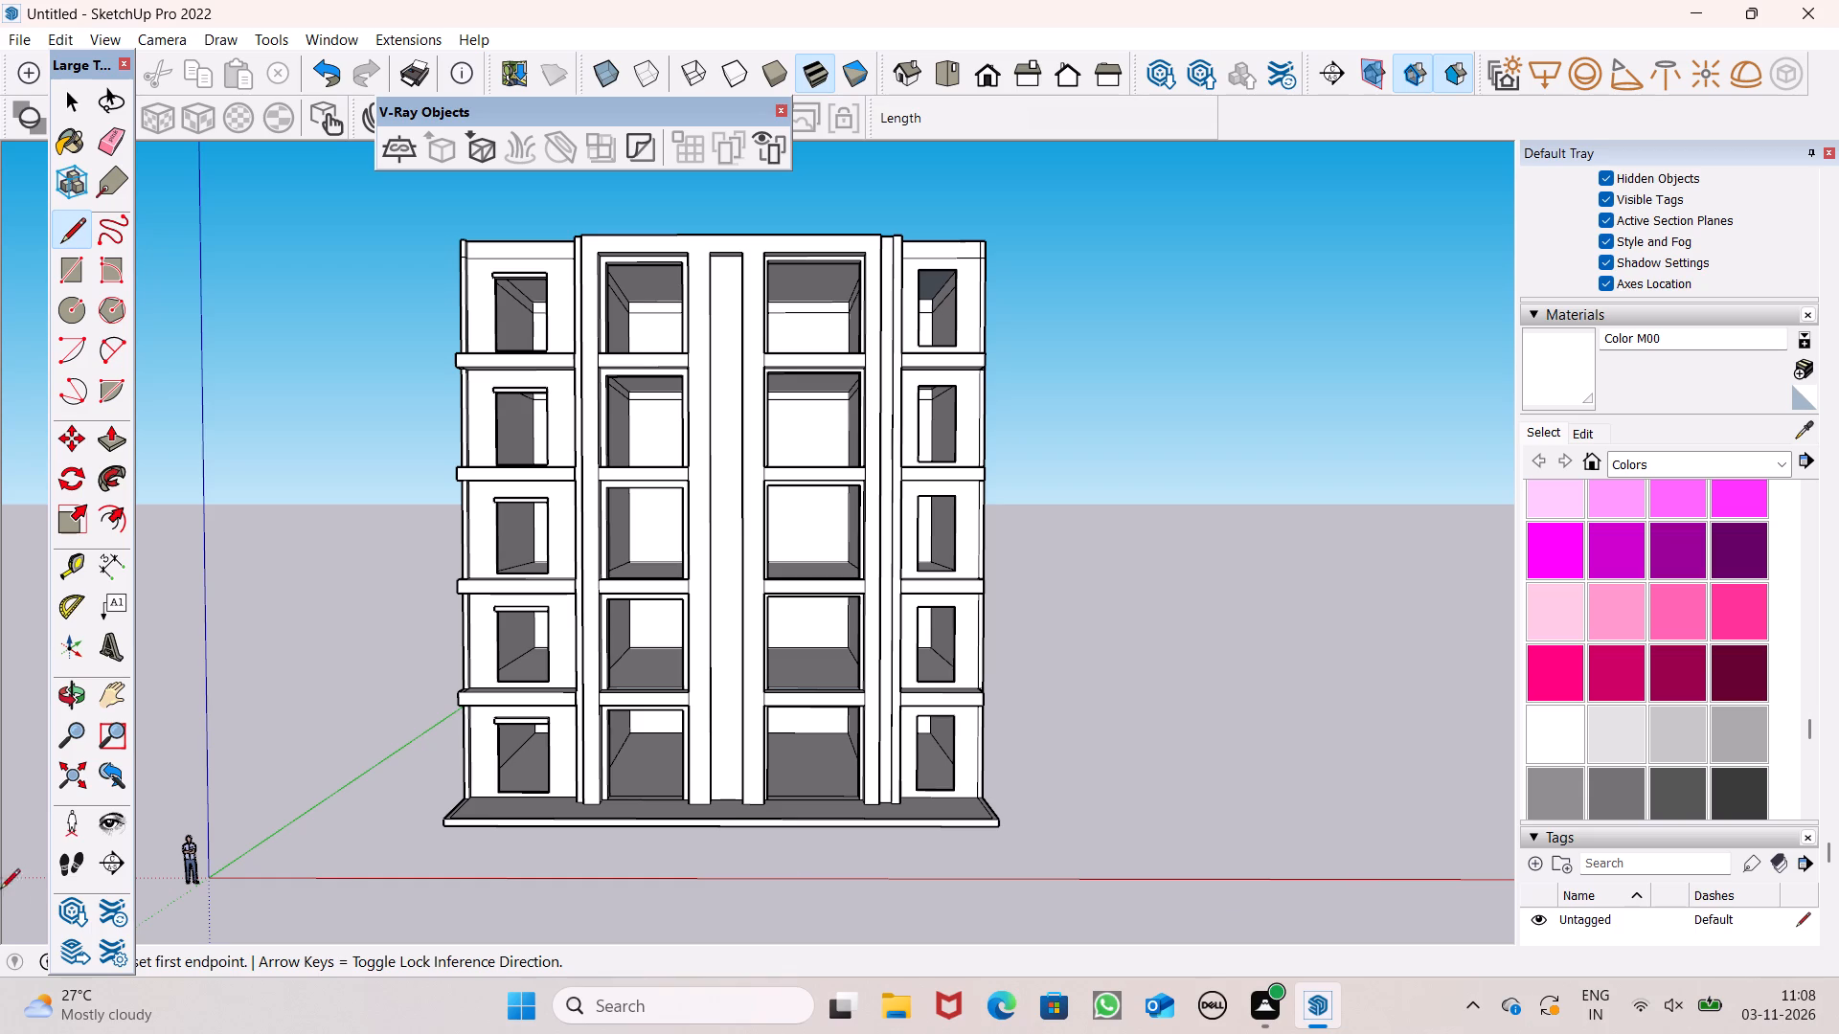
pyautogui.click(104, 452)
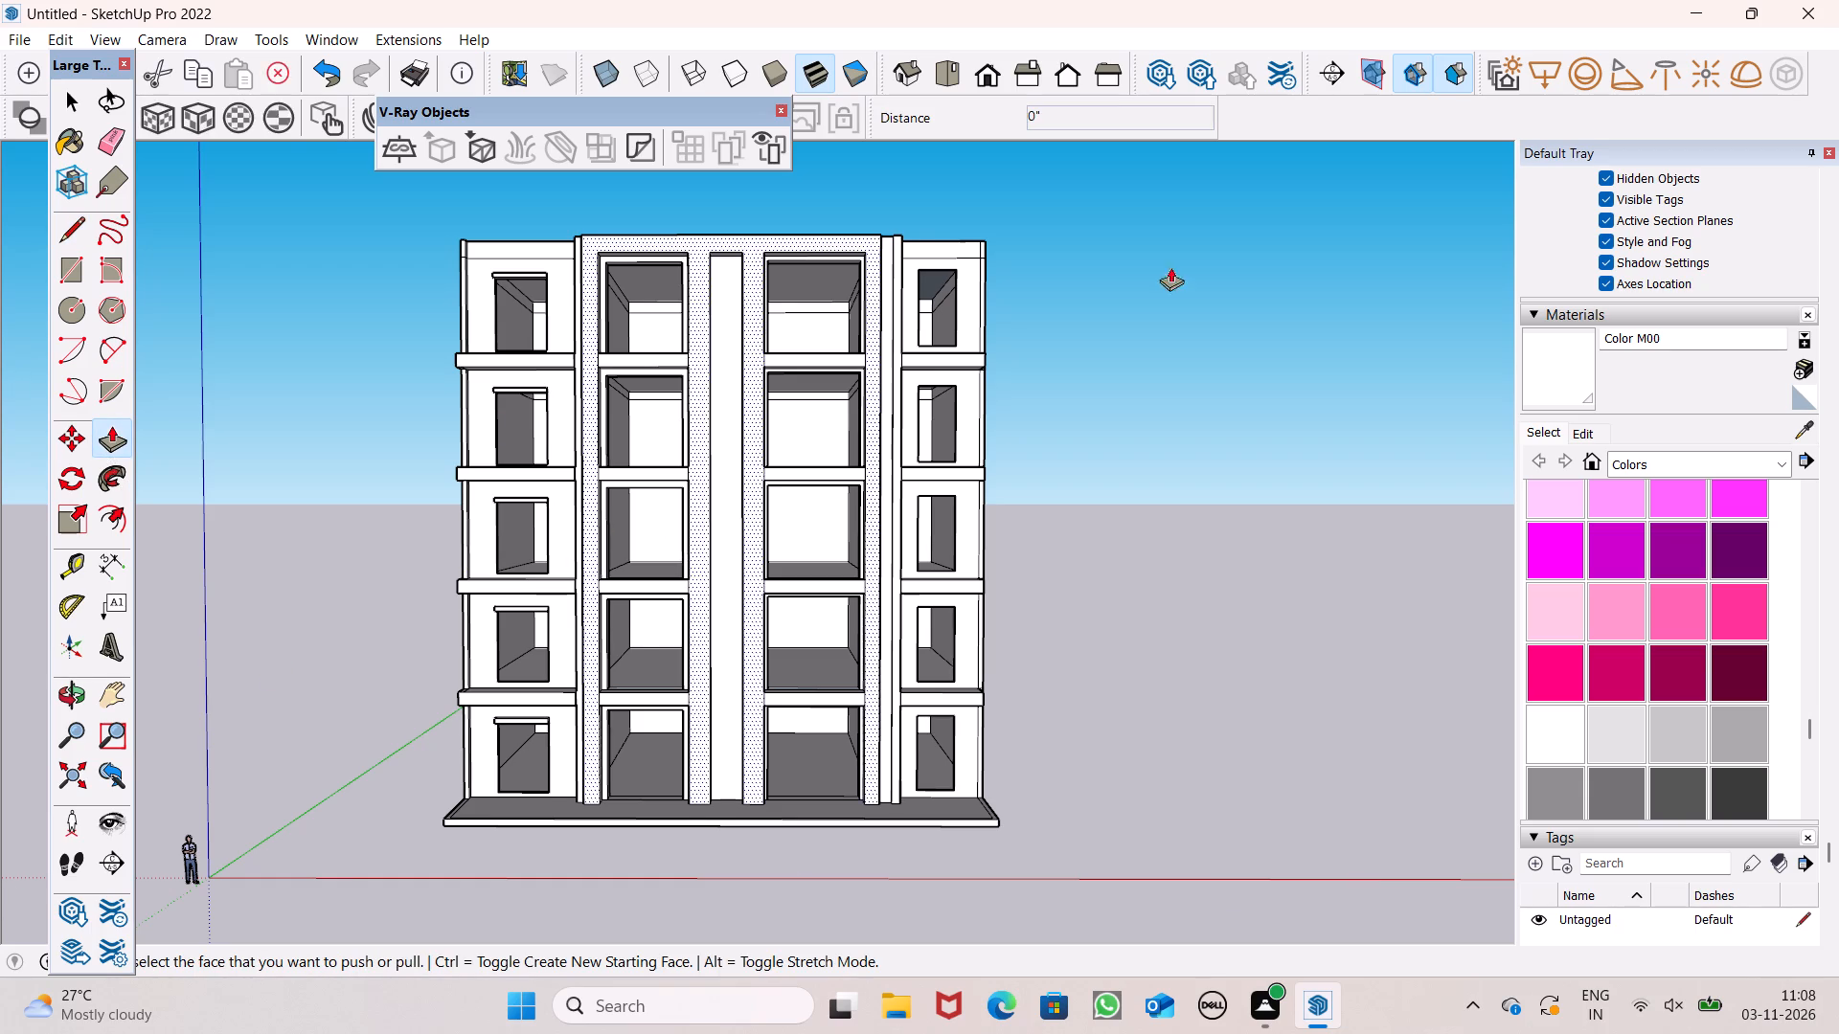
pyautogui.scroll(-2, 1198, 246)
pyautogui.moveTo(1118, 319); pyautogui.dragTo(854, 753, button='middle')
pyautogui.scroll(5, 921, 551)
pyautogui.moveTo(973, 305); pyautogui.dragTo(973, 337)
pyautogui.write('6"')
pyautogui.press('Return')
# Push/Pull the fourth-storey floor of the newly closed side section by 6", reaching it through the window opening.
pyautogui.scroll(-4, 996, 310)
pyautogui.moveTo(960, 518); pyautogui.dragTo(1018, 326, button='middle')
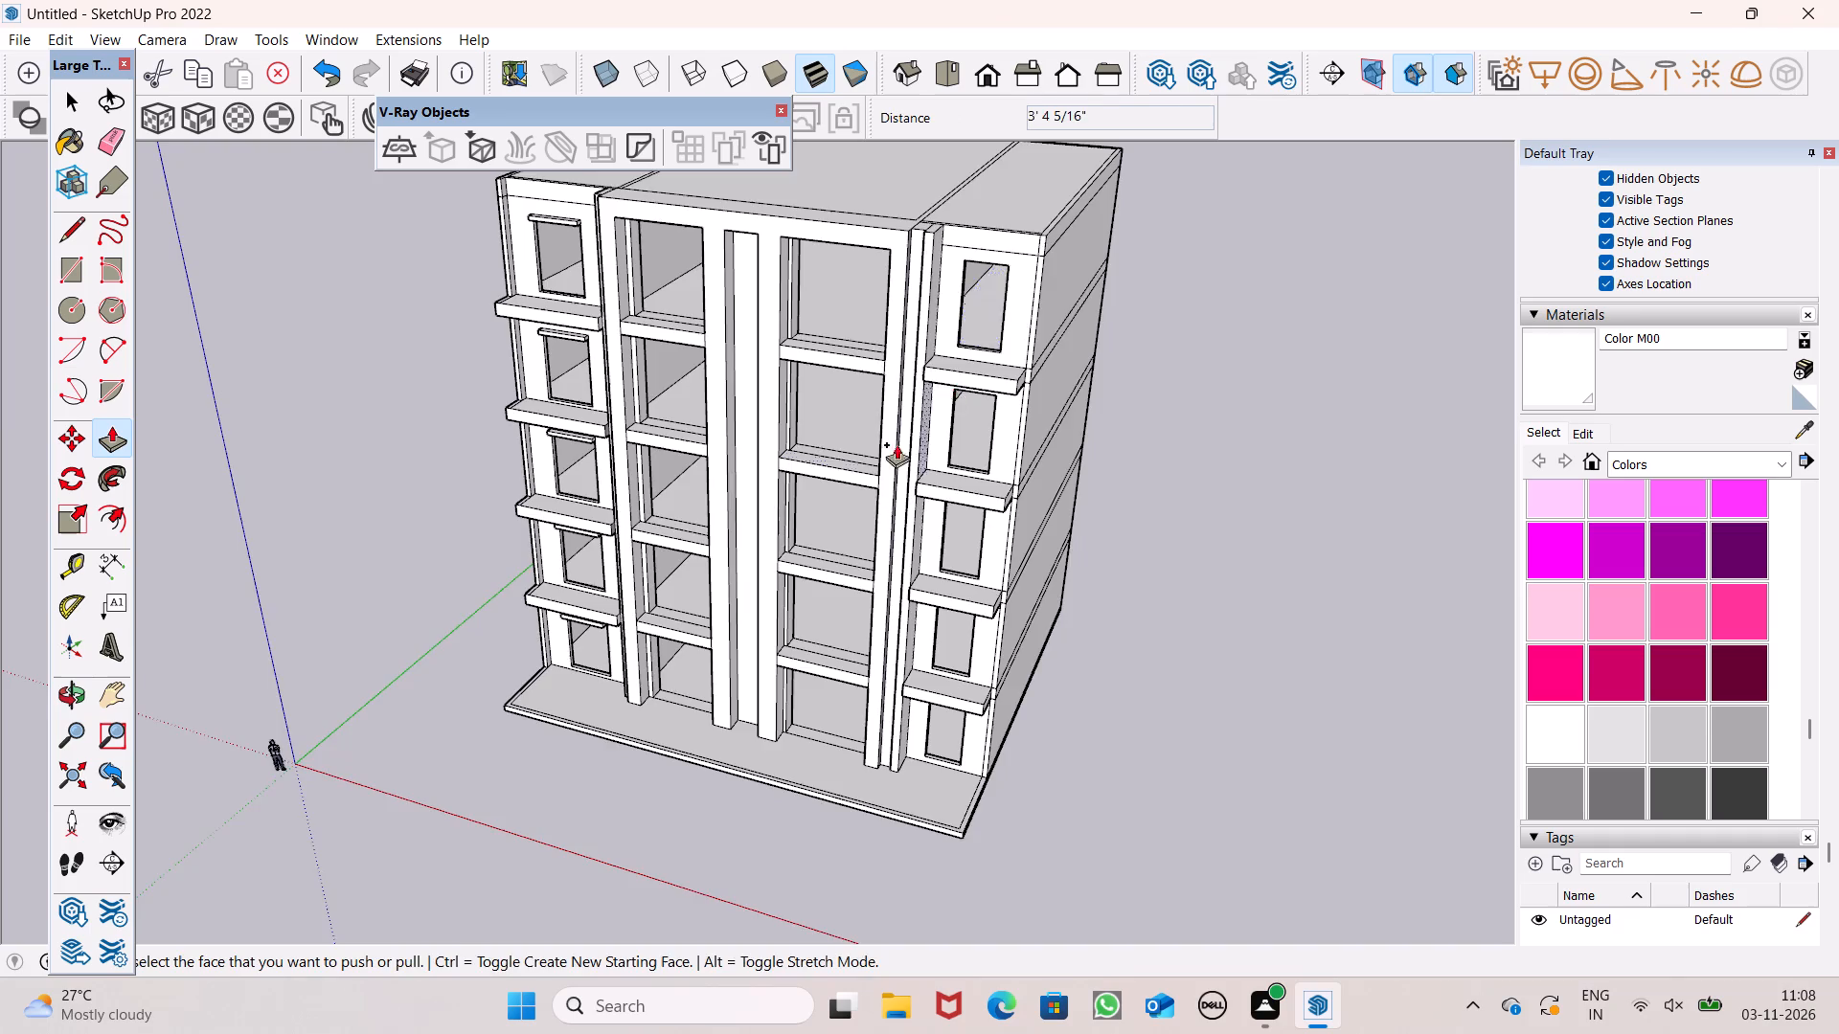
pyautogui.moveTo(877, 477); pyautogui.dragTo(933, 367, button='middle')
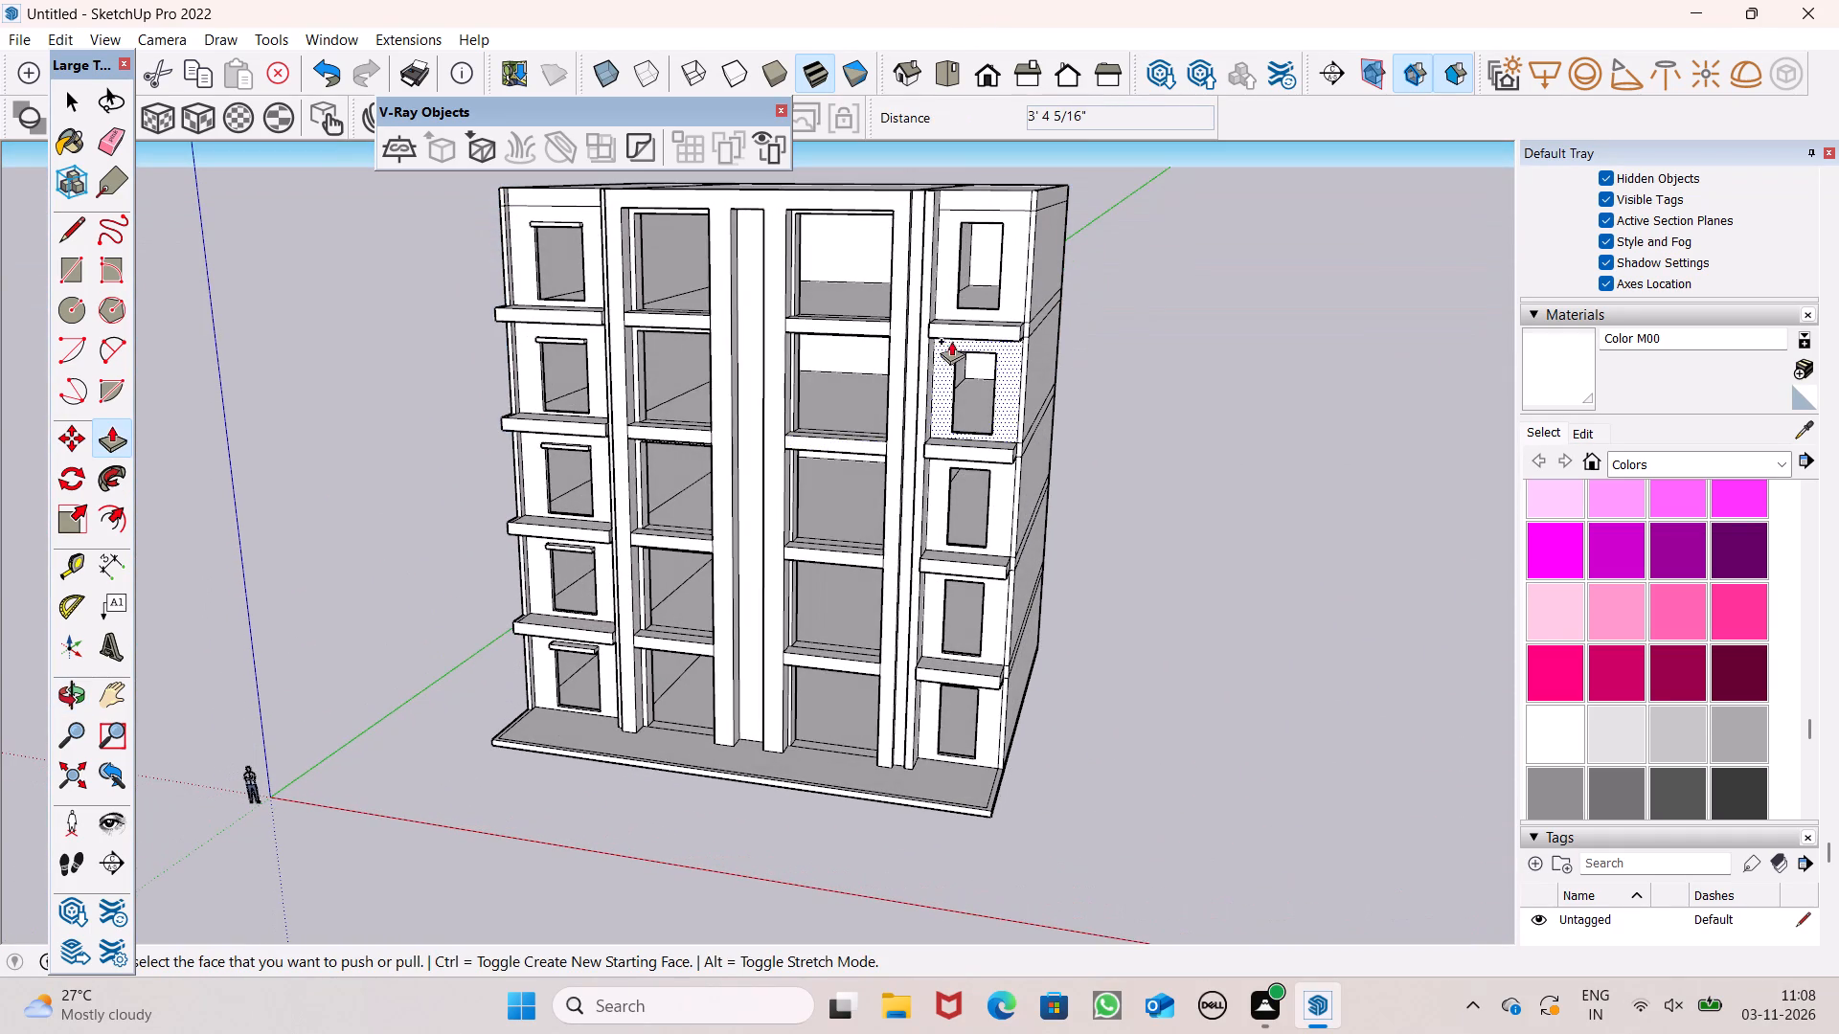
pyautogui.scroll(2, 955, 335)
pyautogui.scroll(6, 989, 437)
pyautogui.moveTo(982, 434); pyautogui.dragTo(982, 444)
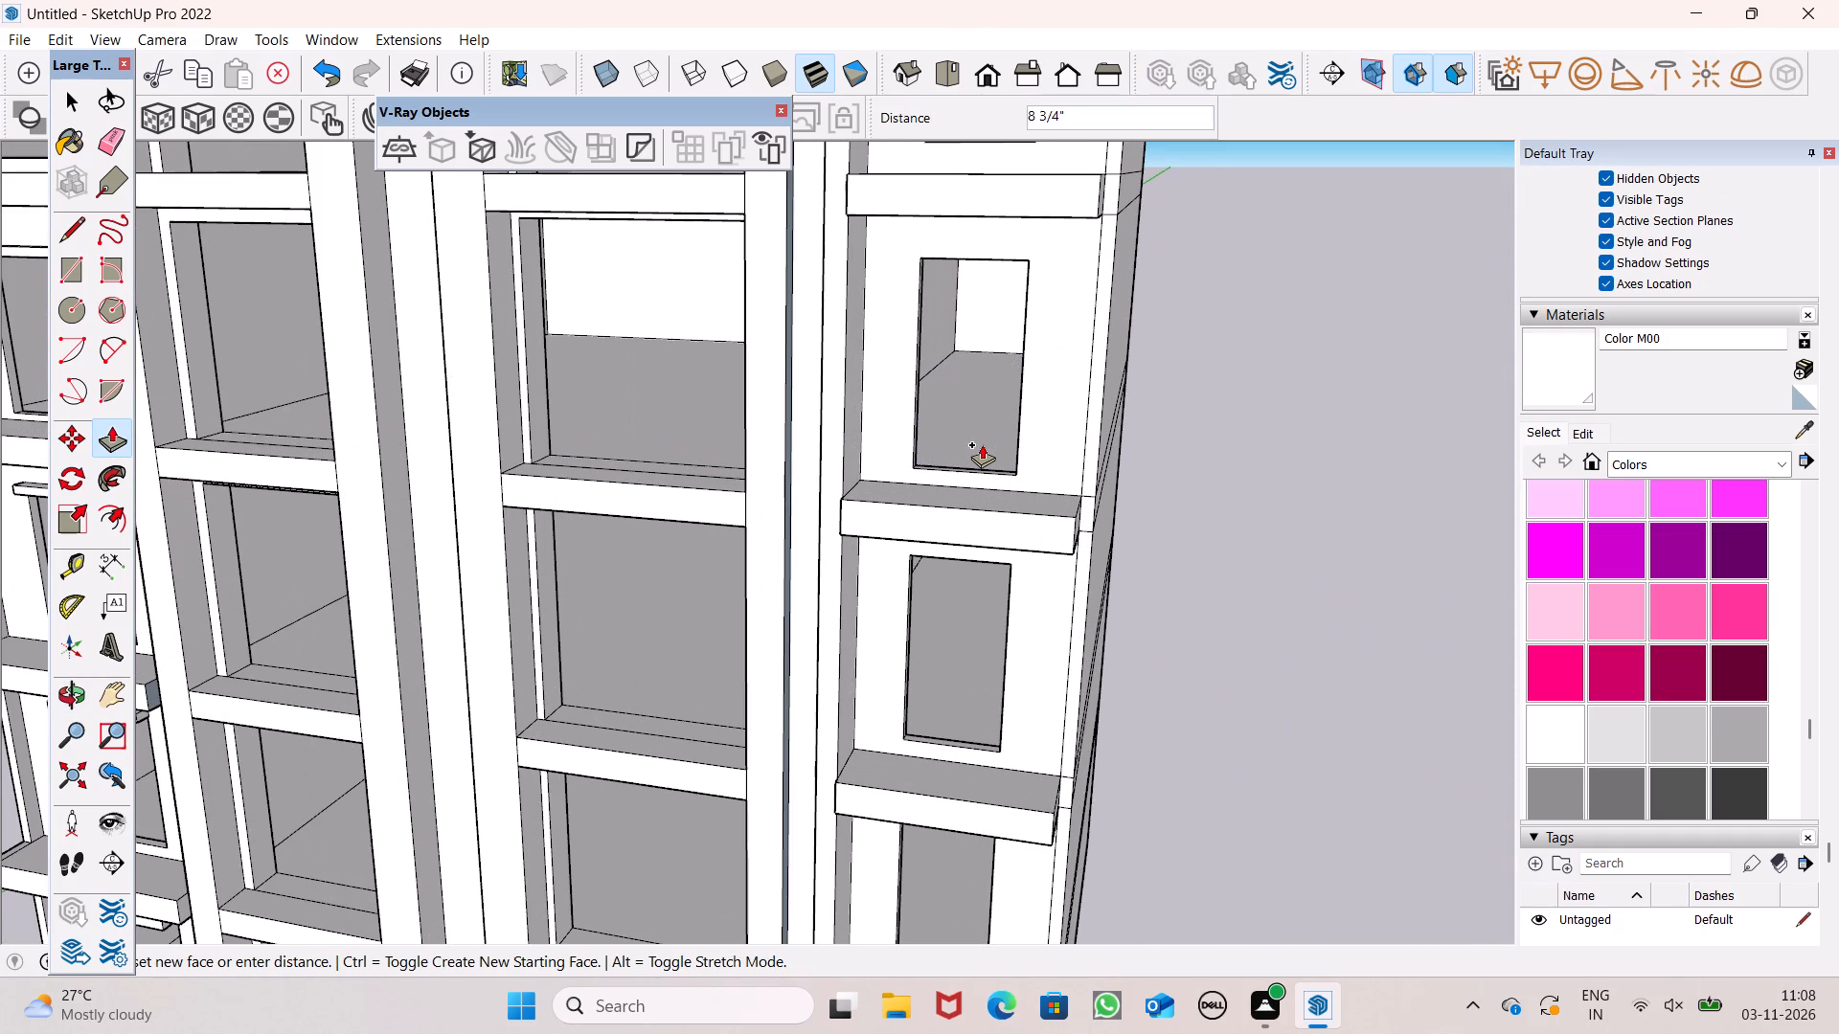
pyautogui.moveTo(982, 444); pyautogui.dragTo(982, 445)
pyautogui.write('6"')
pyautogui.press('Return')
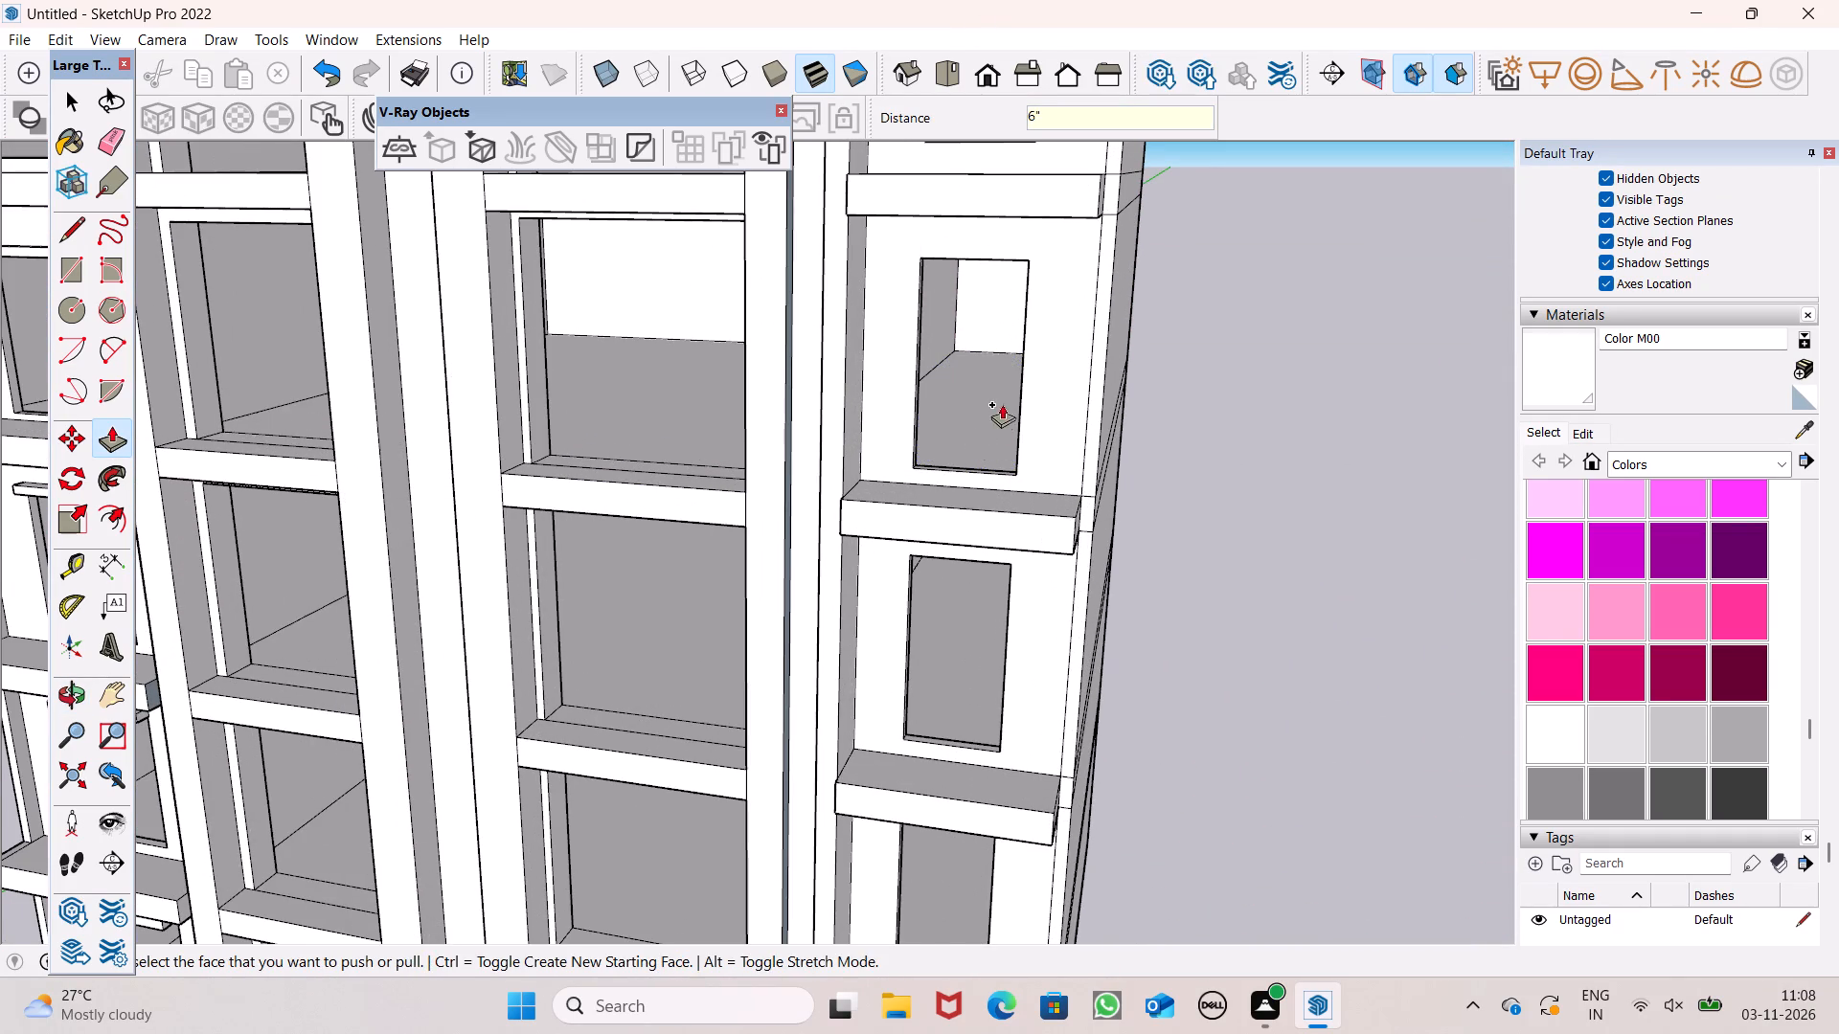
# Push/Pull another upper-storey floor of the same side section by 6".
pyautogui.scroll(-5, 1007, 387)
pyautogui.moveTo(940, 619); pyautogui.dragTo(942, 561, button='middle')
pyautogui.moveTo(960, 510); pyautogui.dragTo(986, 452, button='middle')
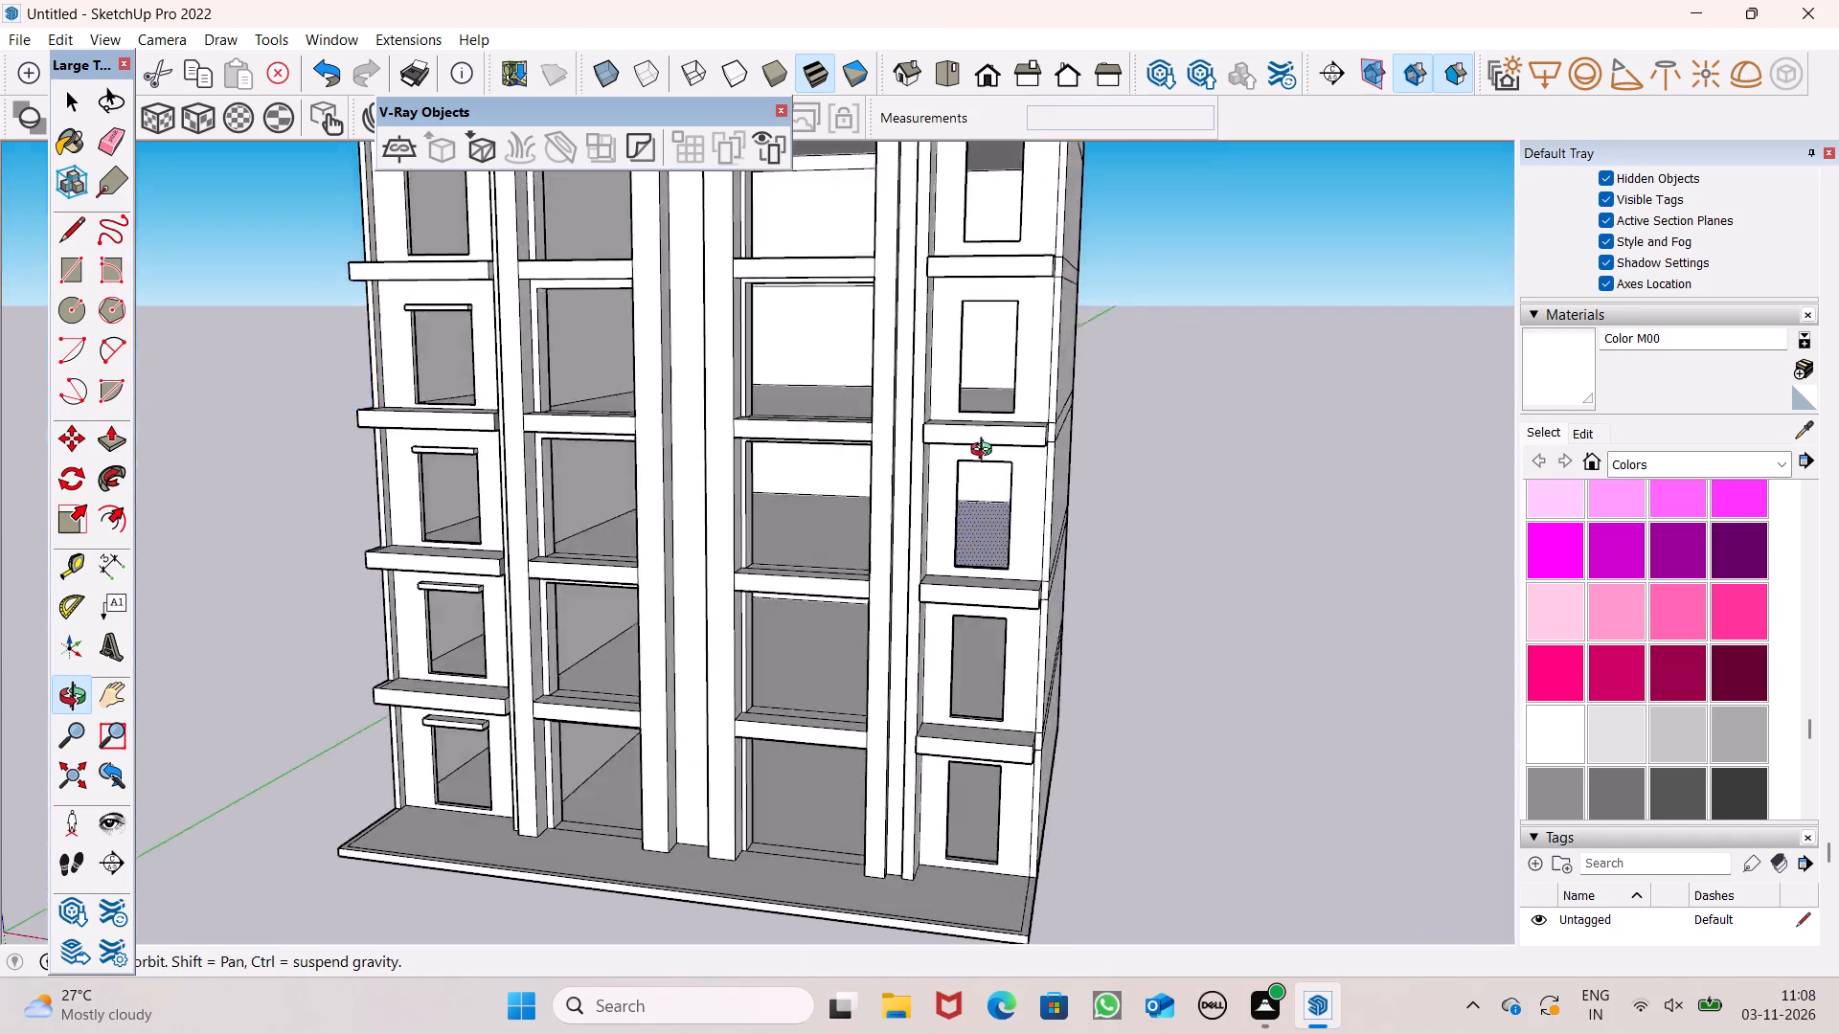
pyautogui.moveTo(986, 452); pyautogui.dragTo(1010, 289, button='middle')
pyautogui.scroll(-4, 1054, 344)
pyautogui.moveTo(1059, 384); pyautogui.dragTo(980, 633, button='middle')
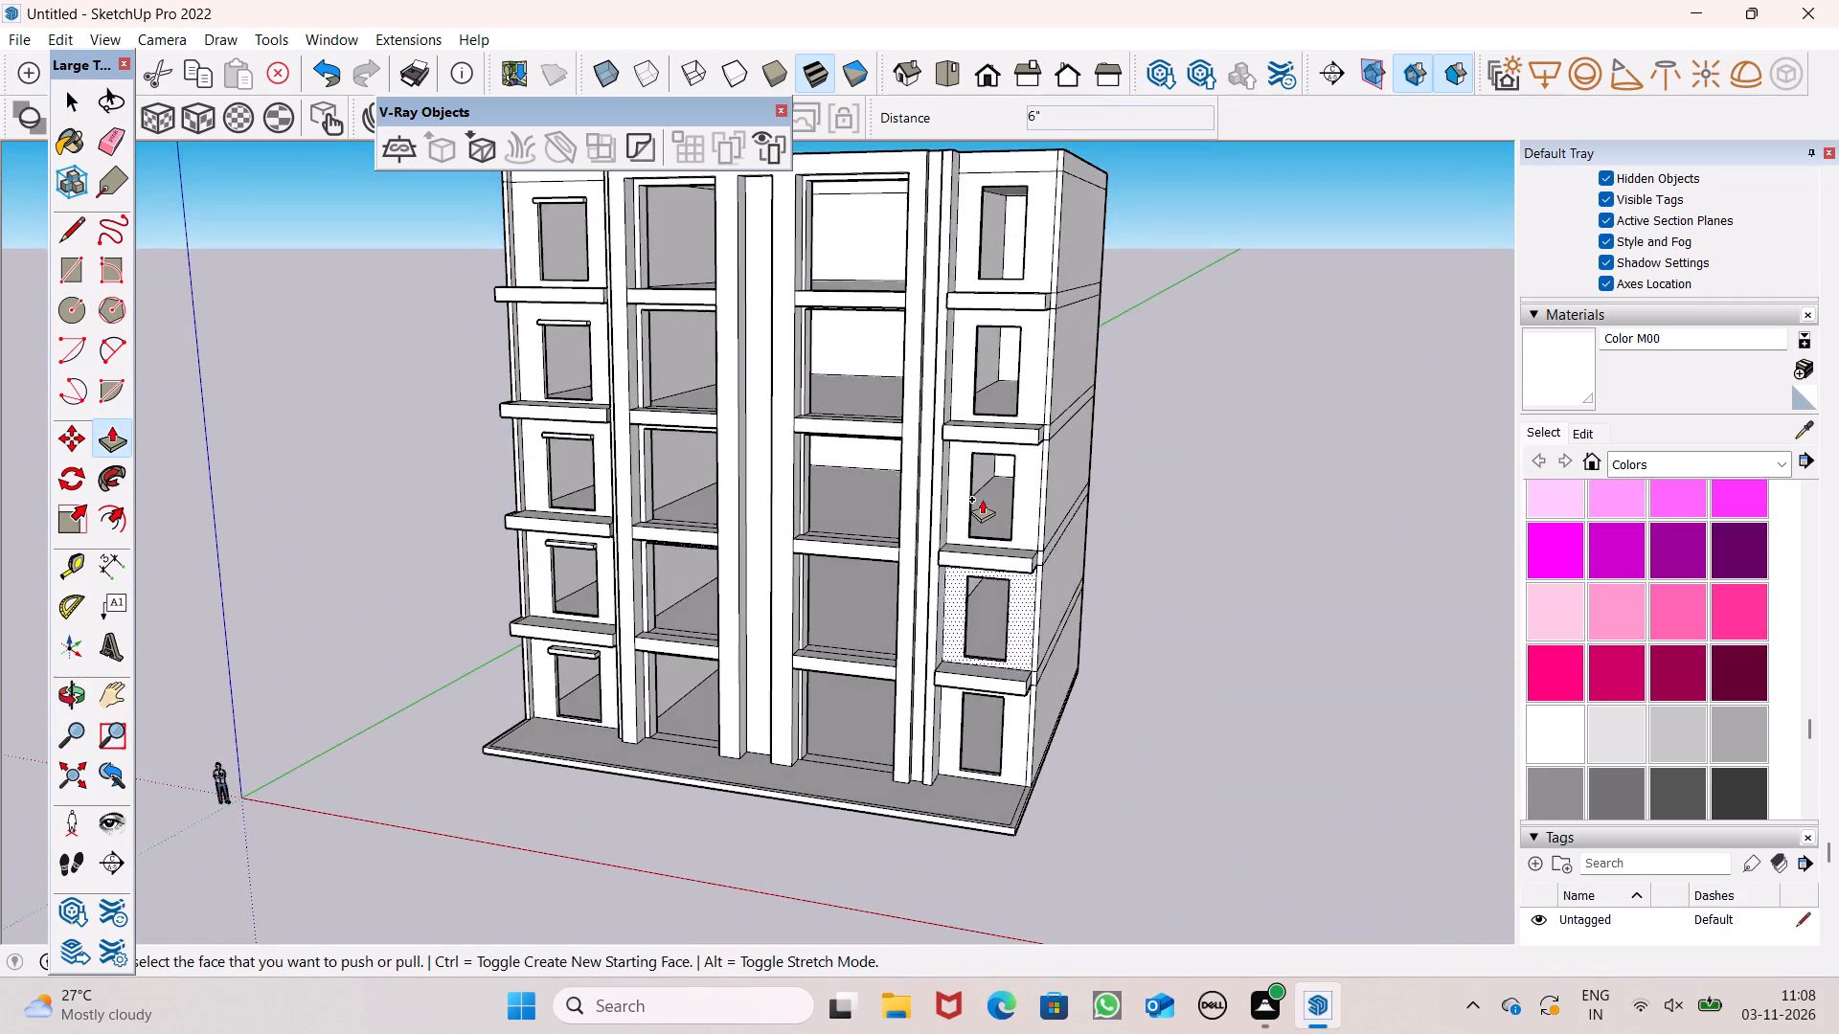
pyautogui.scroll(7, 1002, 242)
pyautogui.scroll(1, 986, 342)
pyautogui.moveTo(985, 370); pyautogui.dragTo(982, 429, button='middle')
pyautogui.moveTo(987, 322); pyautogui.dragTo(987, 340)
pyautogui.write('6"')
pyautogui.press('Return')
# Push/Pull the third-storey floor of the same side section by 6", reaching it through the window opening.
pyautogui.scroll(-6, 1006, 300)
pyautogui.moveTo(1000, 453); pyautogui.dragTo(1054, 76, button='middle')
pyautogui.scroll(-3, 985, 406)
pyautogui.moveTo(1001, 502); pyautogui.dragTo(967, 690, button='middle')
pyautogui.moveTo(973, 675); pyautogui.dragTo(968, 509, button='middle')
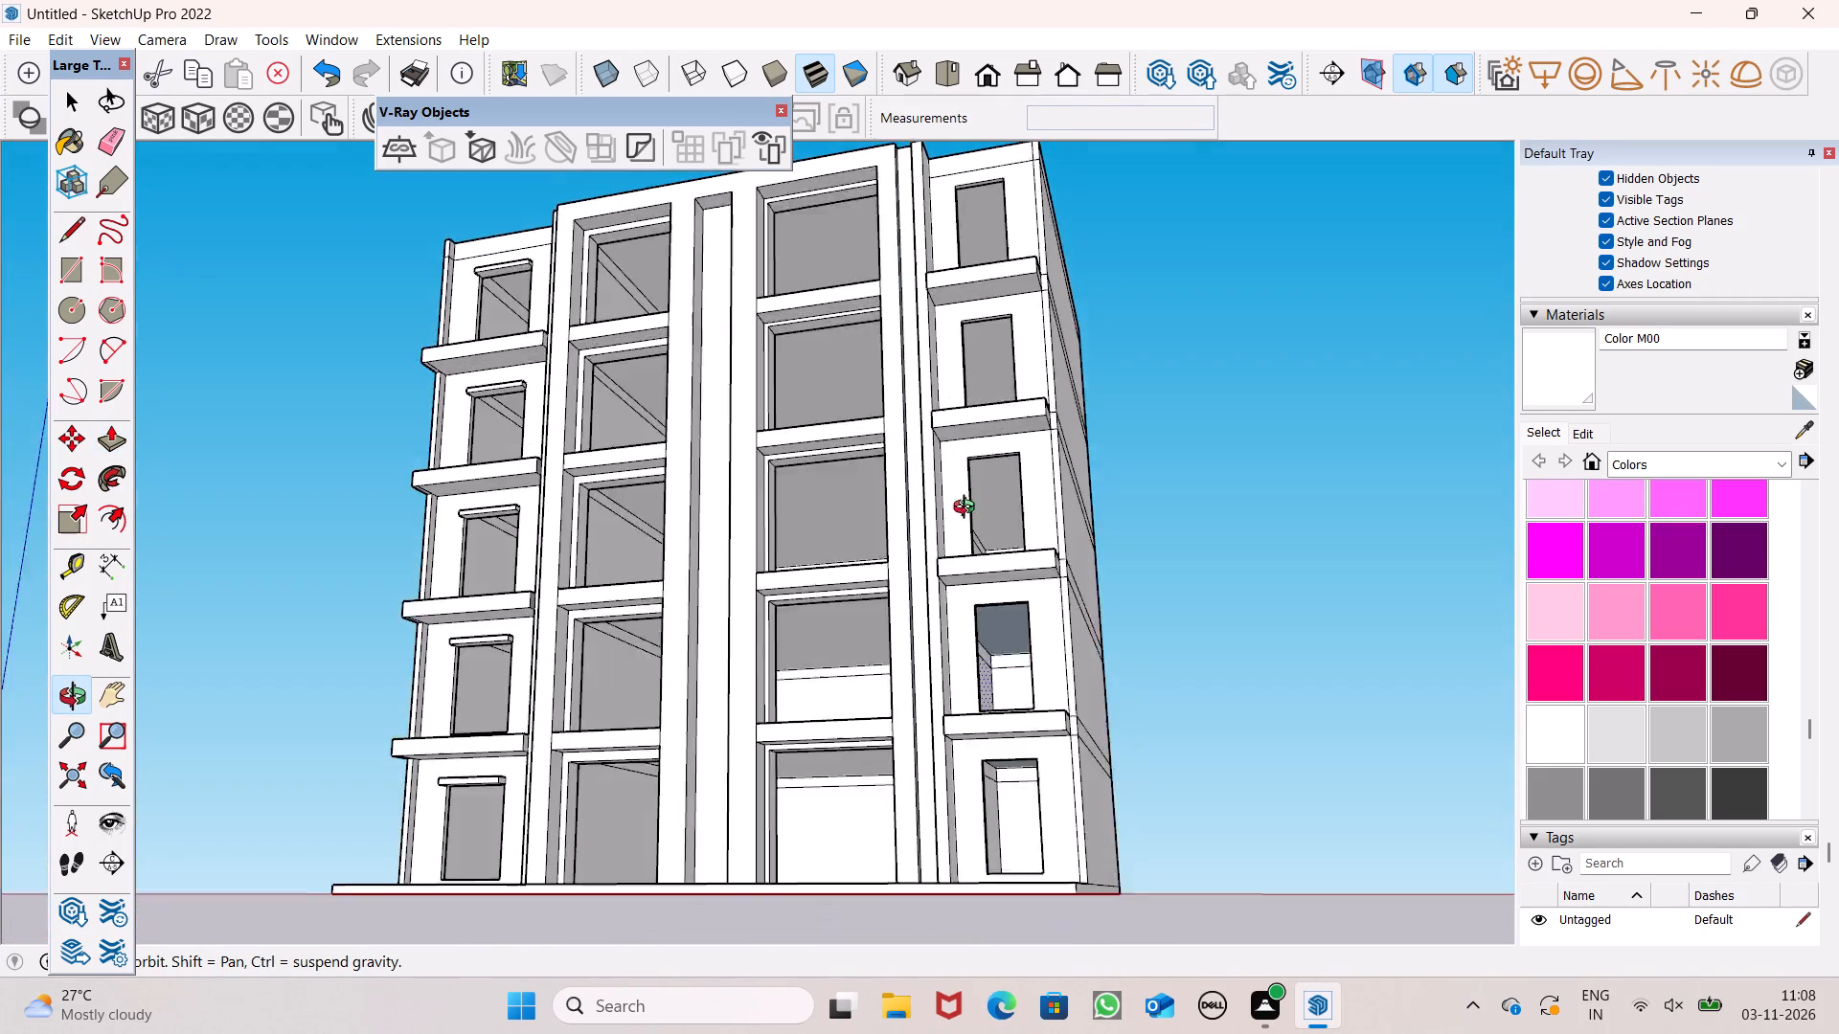
pyautogui.moveTo(968, 509); pyautogui.dragTo(1010, 658, button='middle')
pyautogui.scroll(-2, 1056, 514)
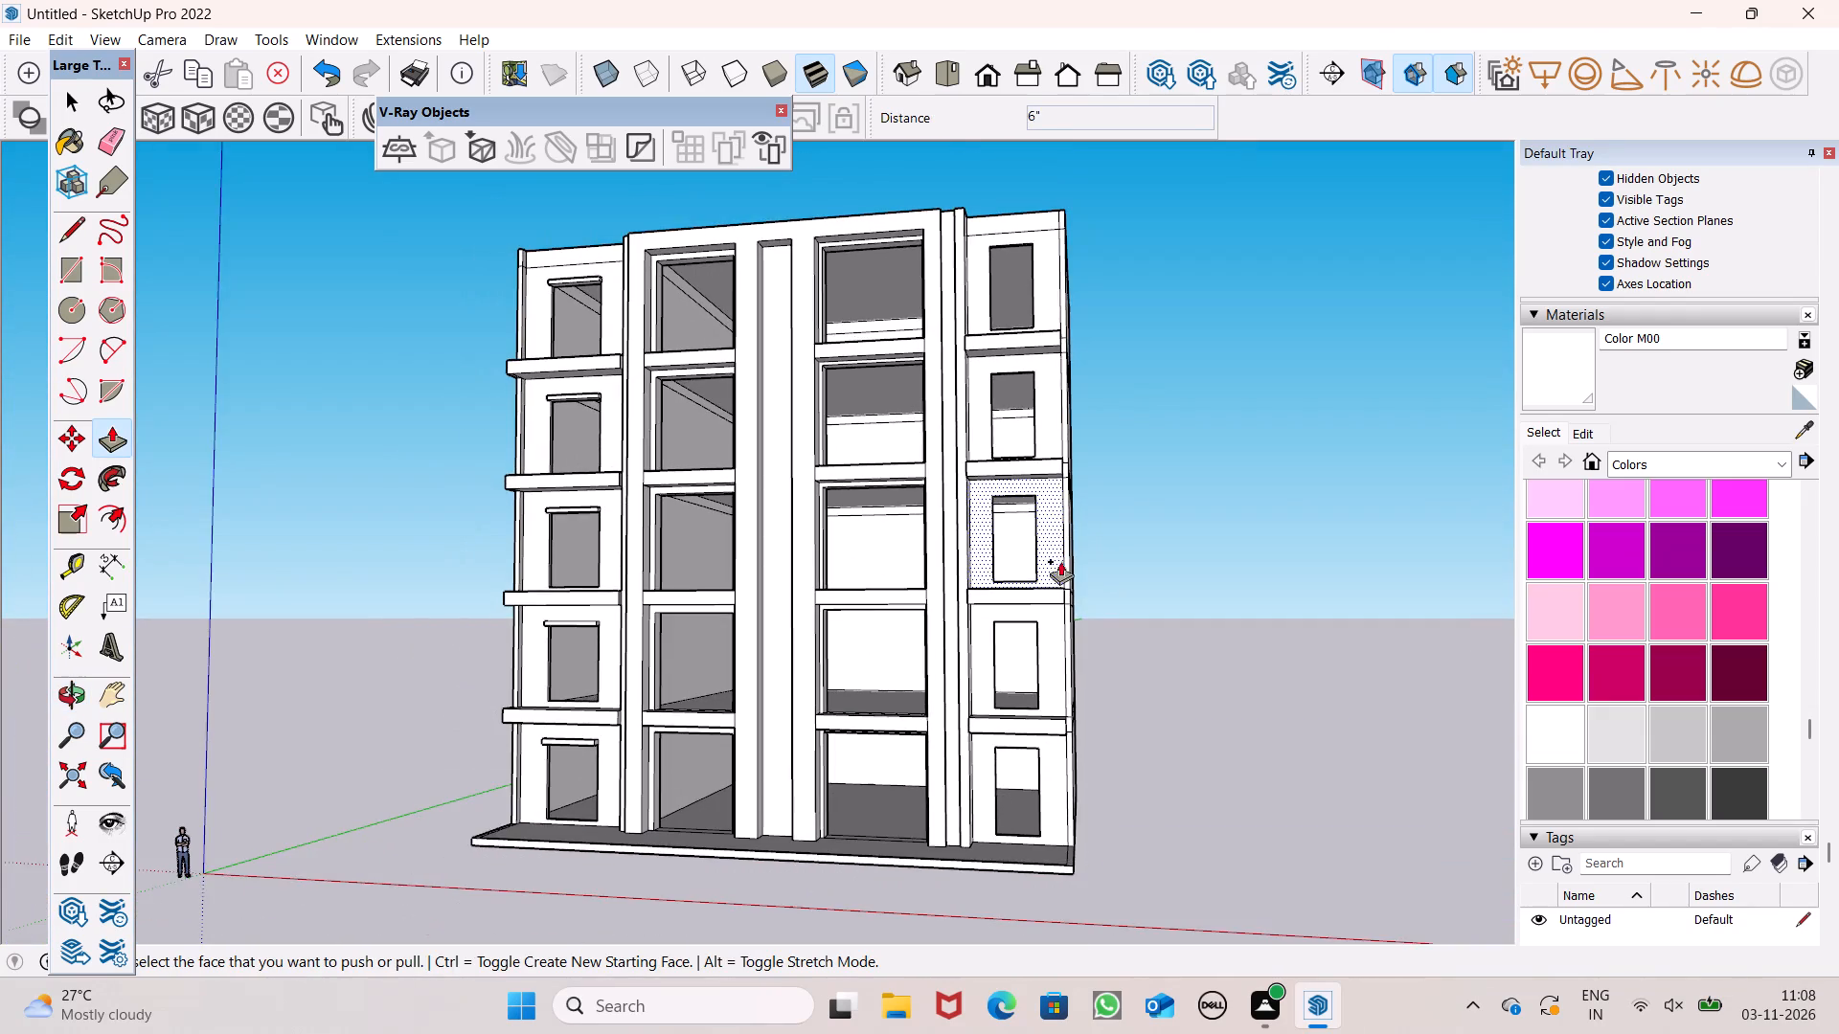
pyautogui.moveTo(1060, 563); pyautogui.dragTo(1062, 440, button='middle')
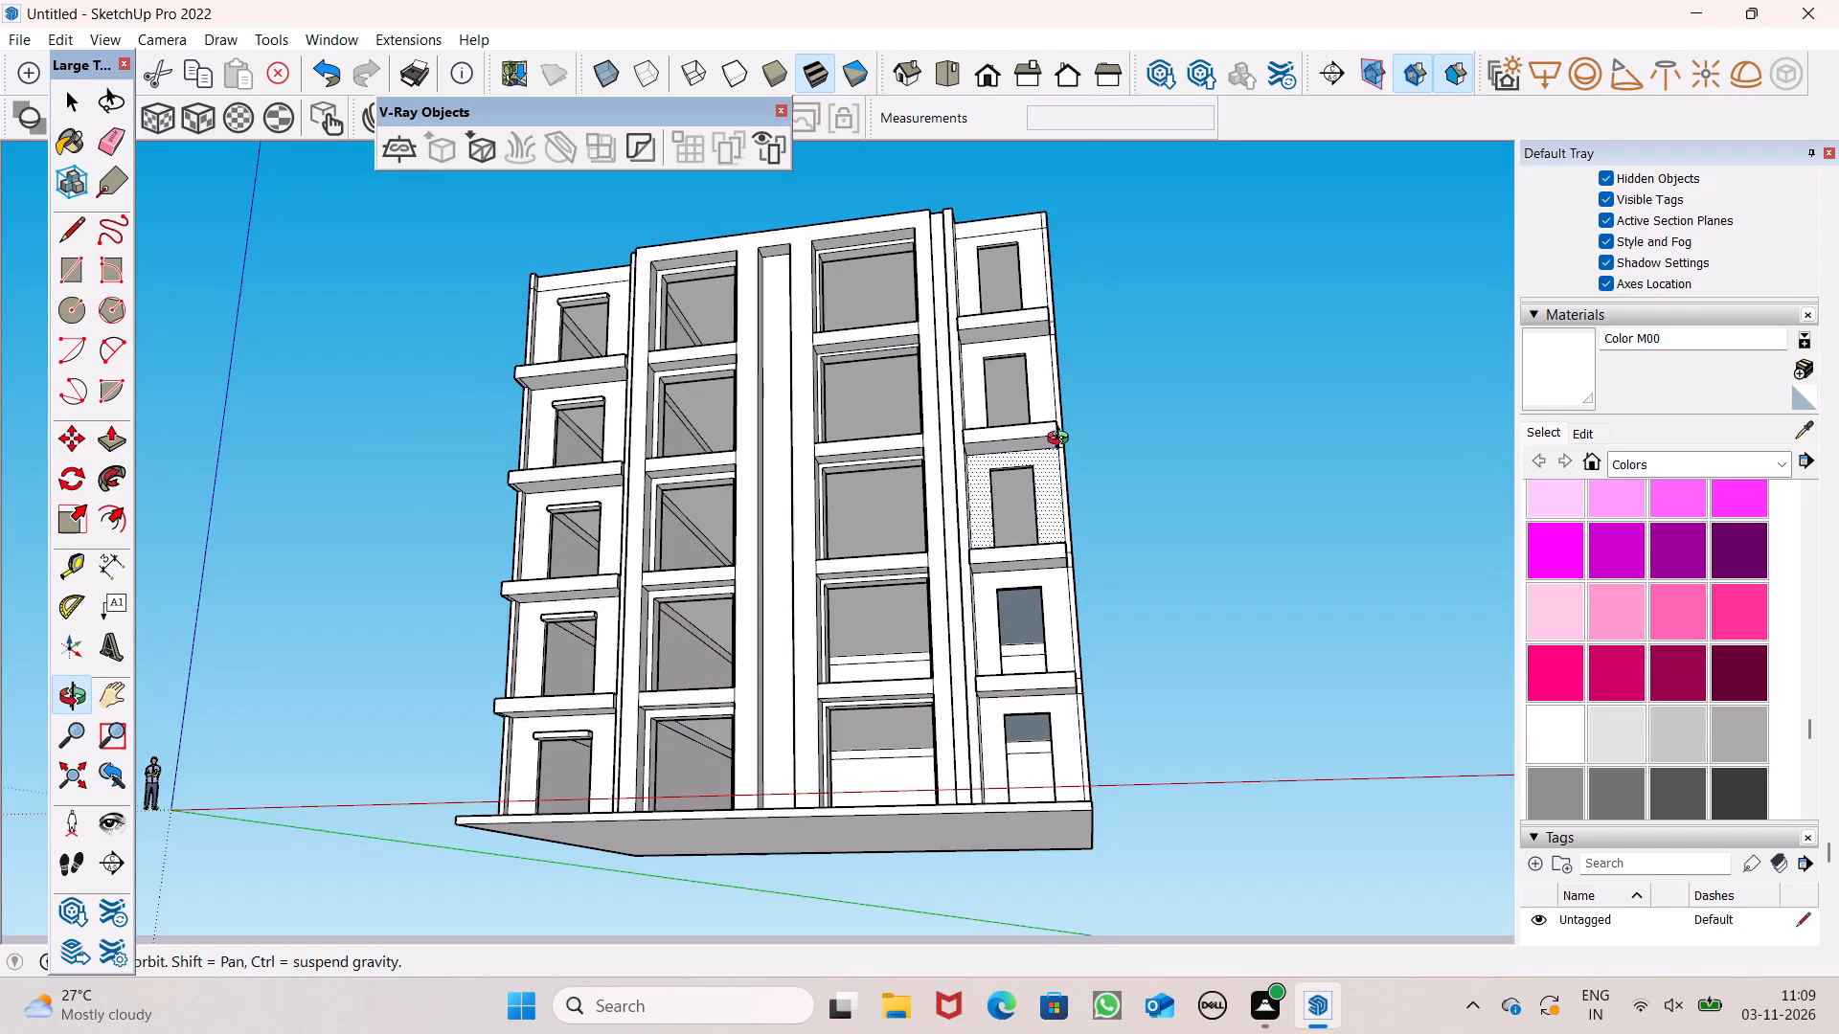
pyautogui.moveTo(1062, 440); pyautogui.dragTo(1082, 706, button='middle')
pyautogui.scroll(7, 1077, 686)
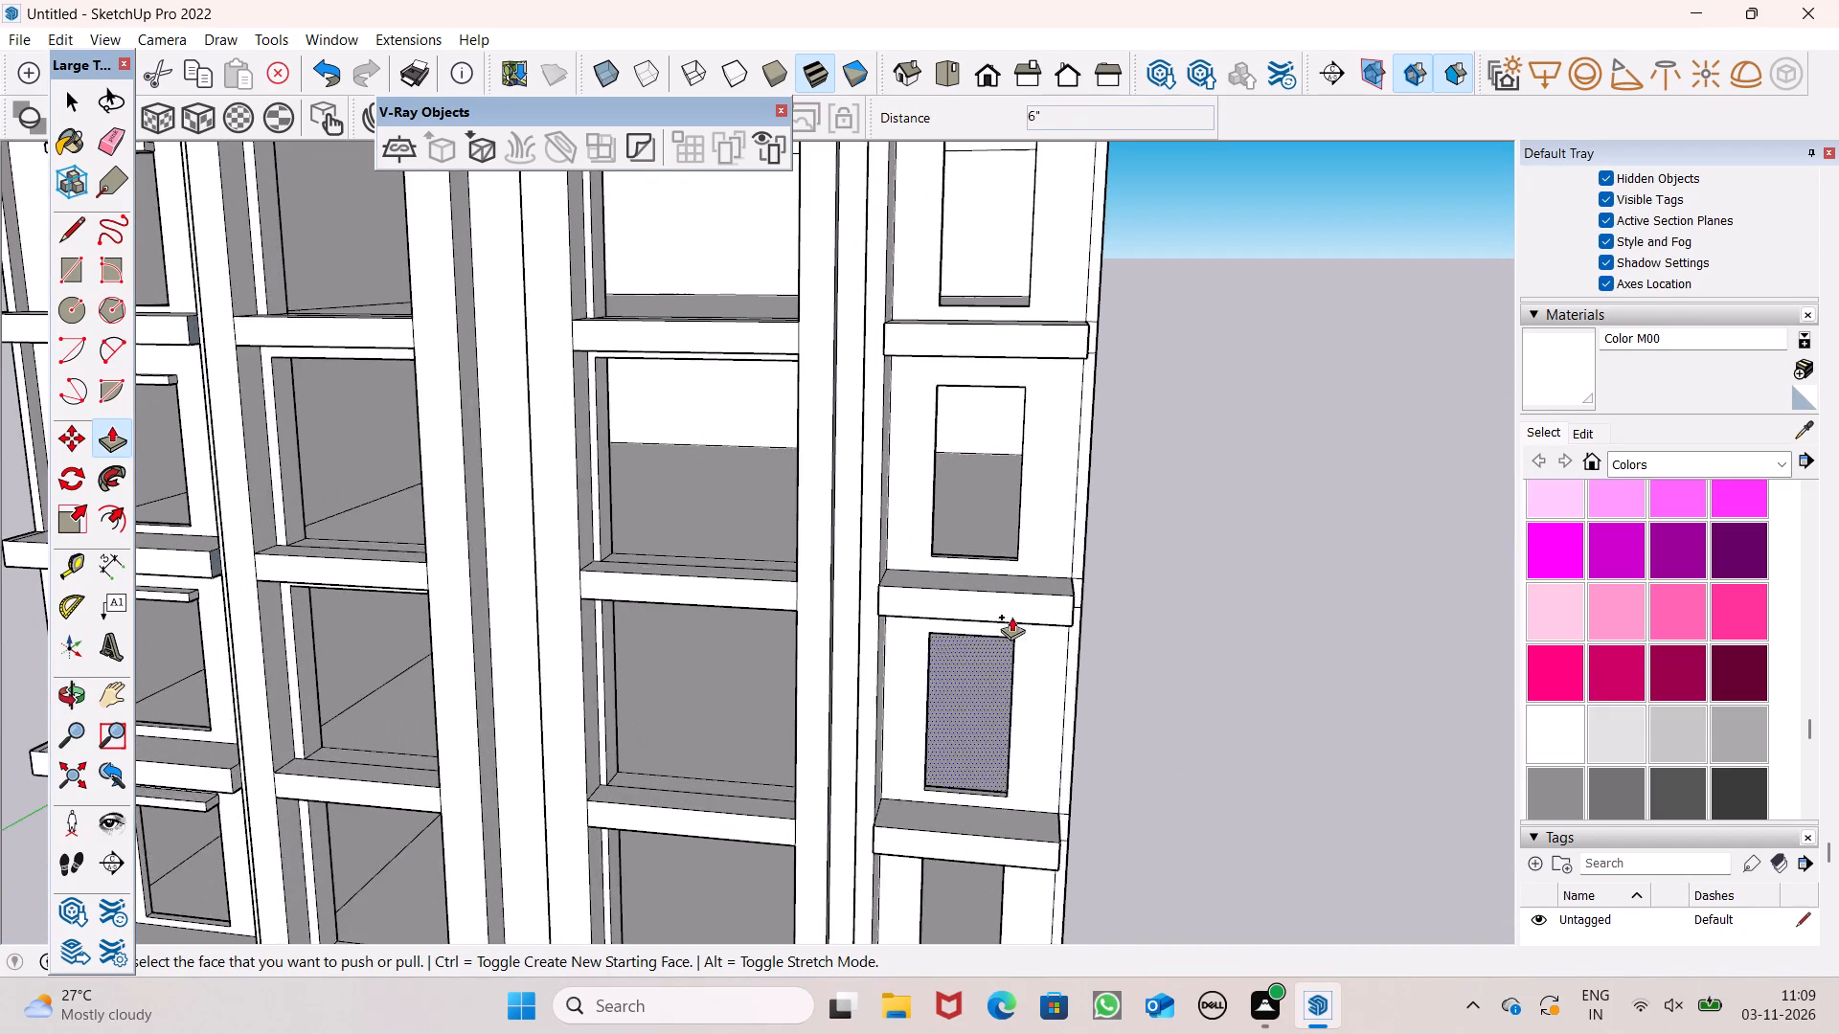
pyautogui.scroll(-6, 1004, 502)
pyautogui.middleClick(980, 669)
pyautogui.scroll(1, 978, 671)
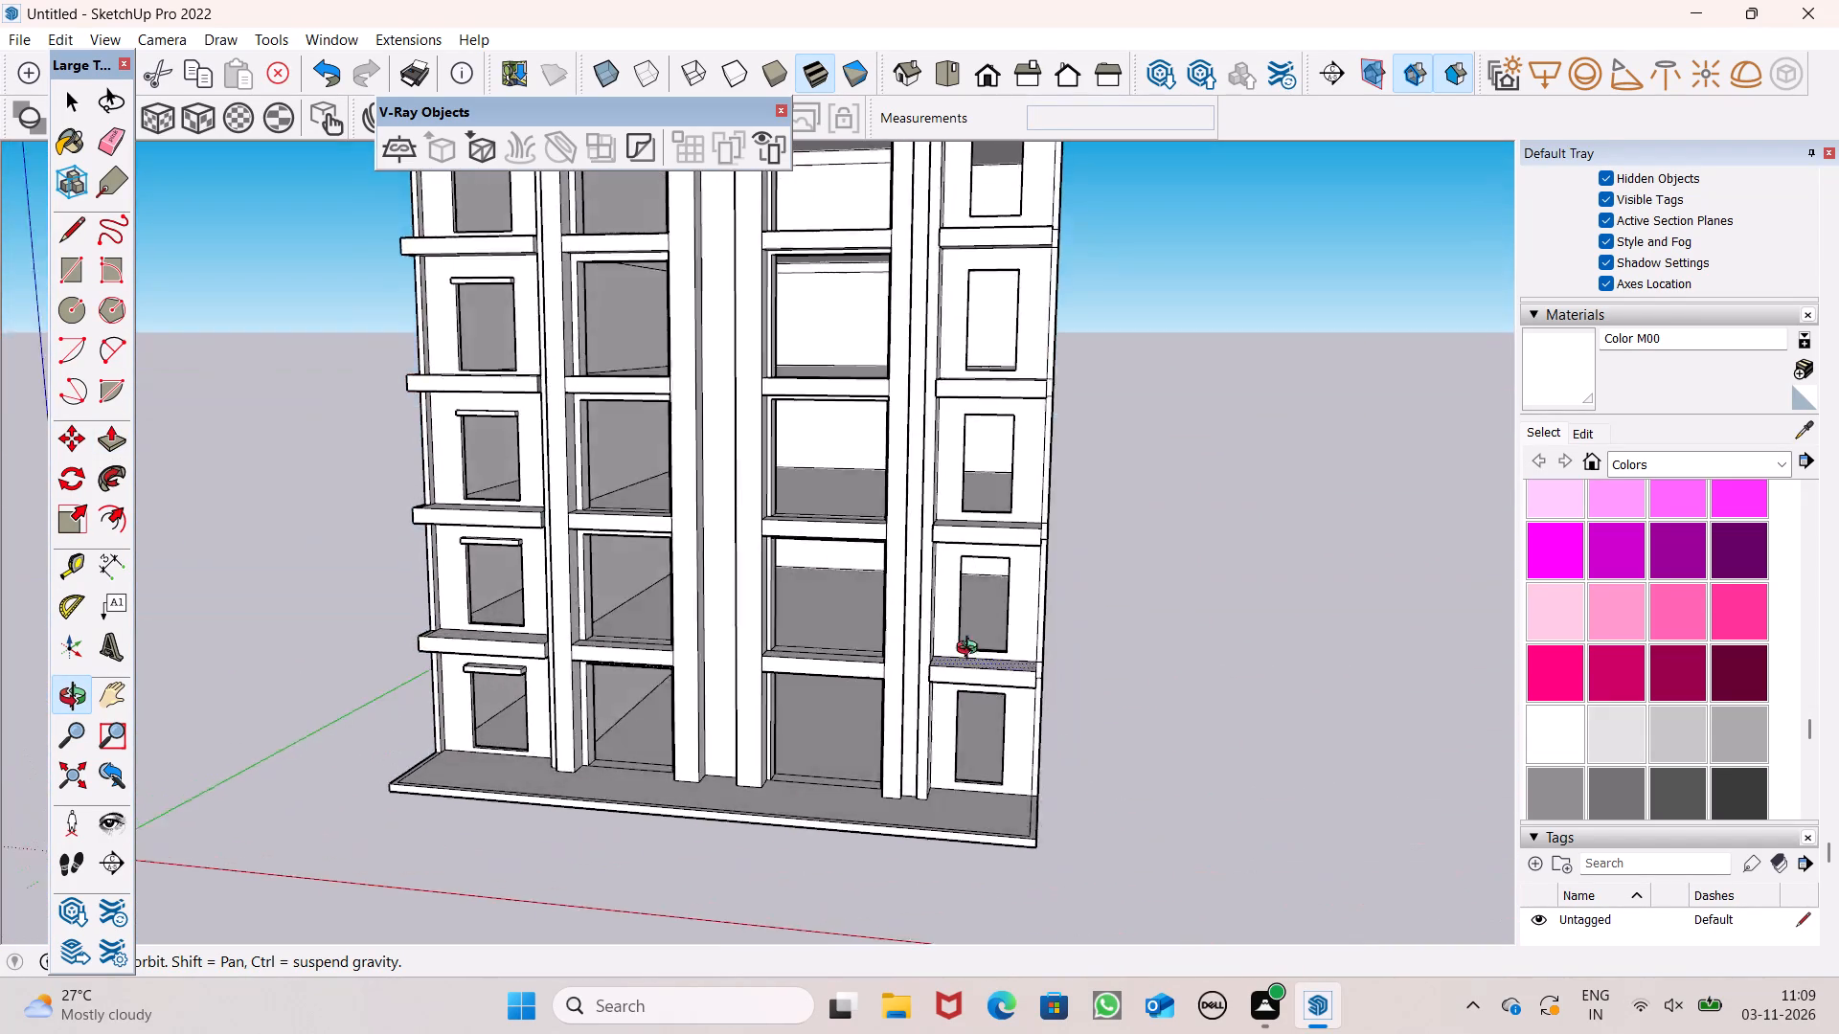
pyautogui.scroll(5, 993, 616)
pyautogui.moveTo(990, 467); pyautogui.dragTo(989, 477)
pyautogui.press('6')
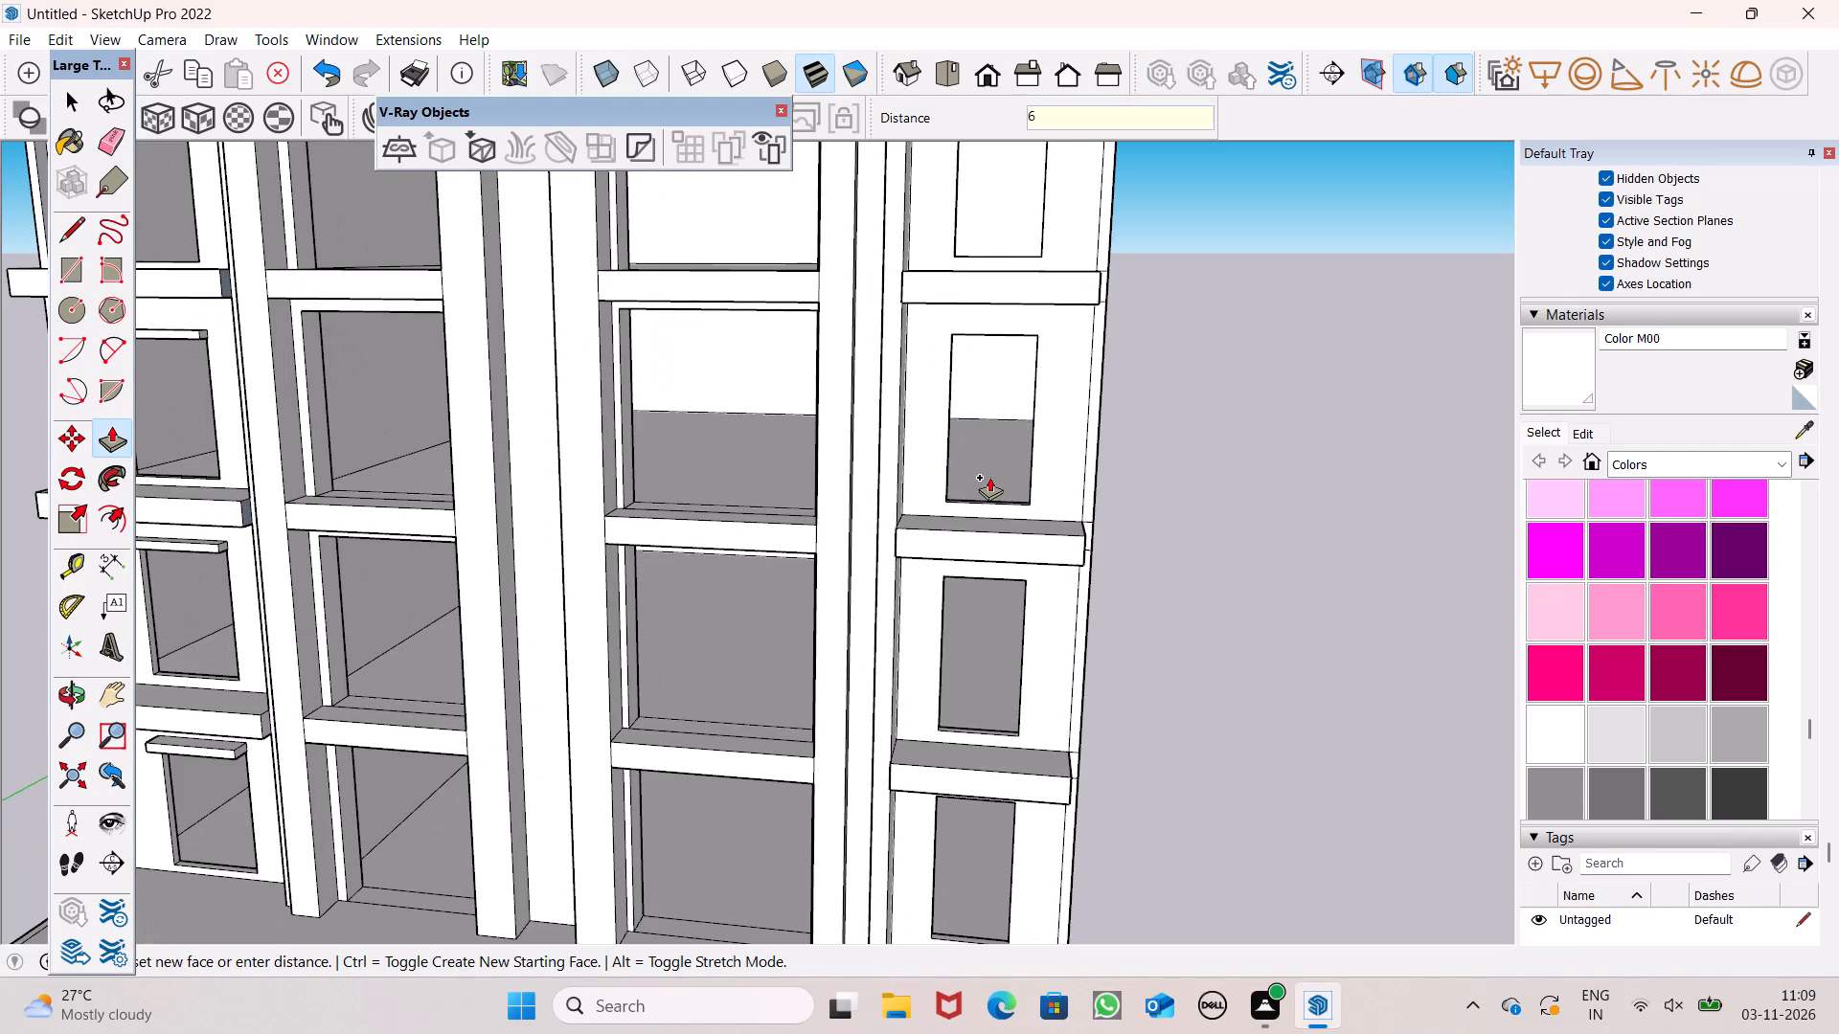
pyautogui.moveTo(989, 477); pyautogui.dragTo(991, 479)
pyautogui.hotkey('shift', '"')
pyautogui.press('Return')
# Push/Pull the second-storey floor of the same side section by 6".
pyautogui.scroll(-7, 1036, 395)
pyautogui.moveTo(1022, 607); pyautogui.dragTo(1023, 633, button='middle')
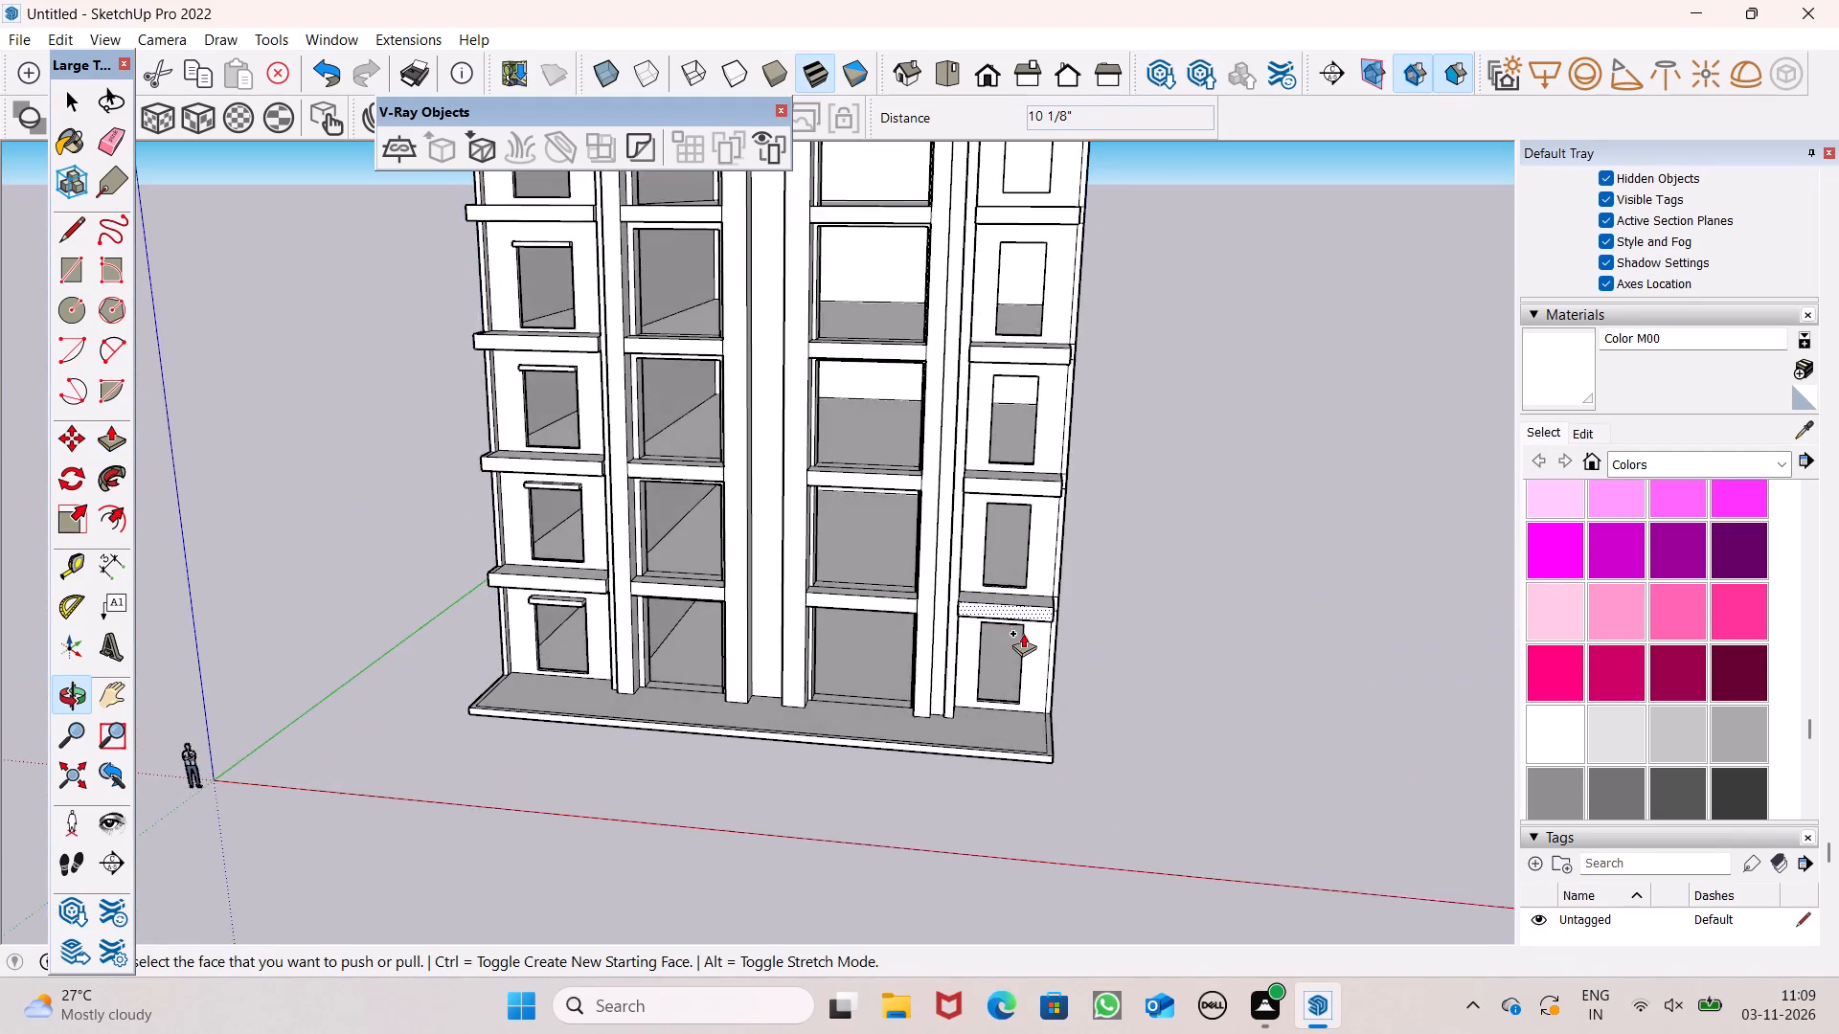
pyautogui.scroll(6, 1023, 633)
pyautogui.click(1010, 531)
pyautogui.write('6"')
pyautogui.press('Return')
# Examine the whole building from below, the front, both sides and above, checking its floors and closed roofs.
pyautogui.scroll(-6, 1000, 488)
pyautogui.moveTo(1010, 627); pyautogui.dragTo(879, 272, button='middle')
pyautogui.scroll(1, 994, 515)
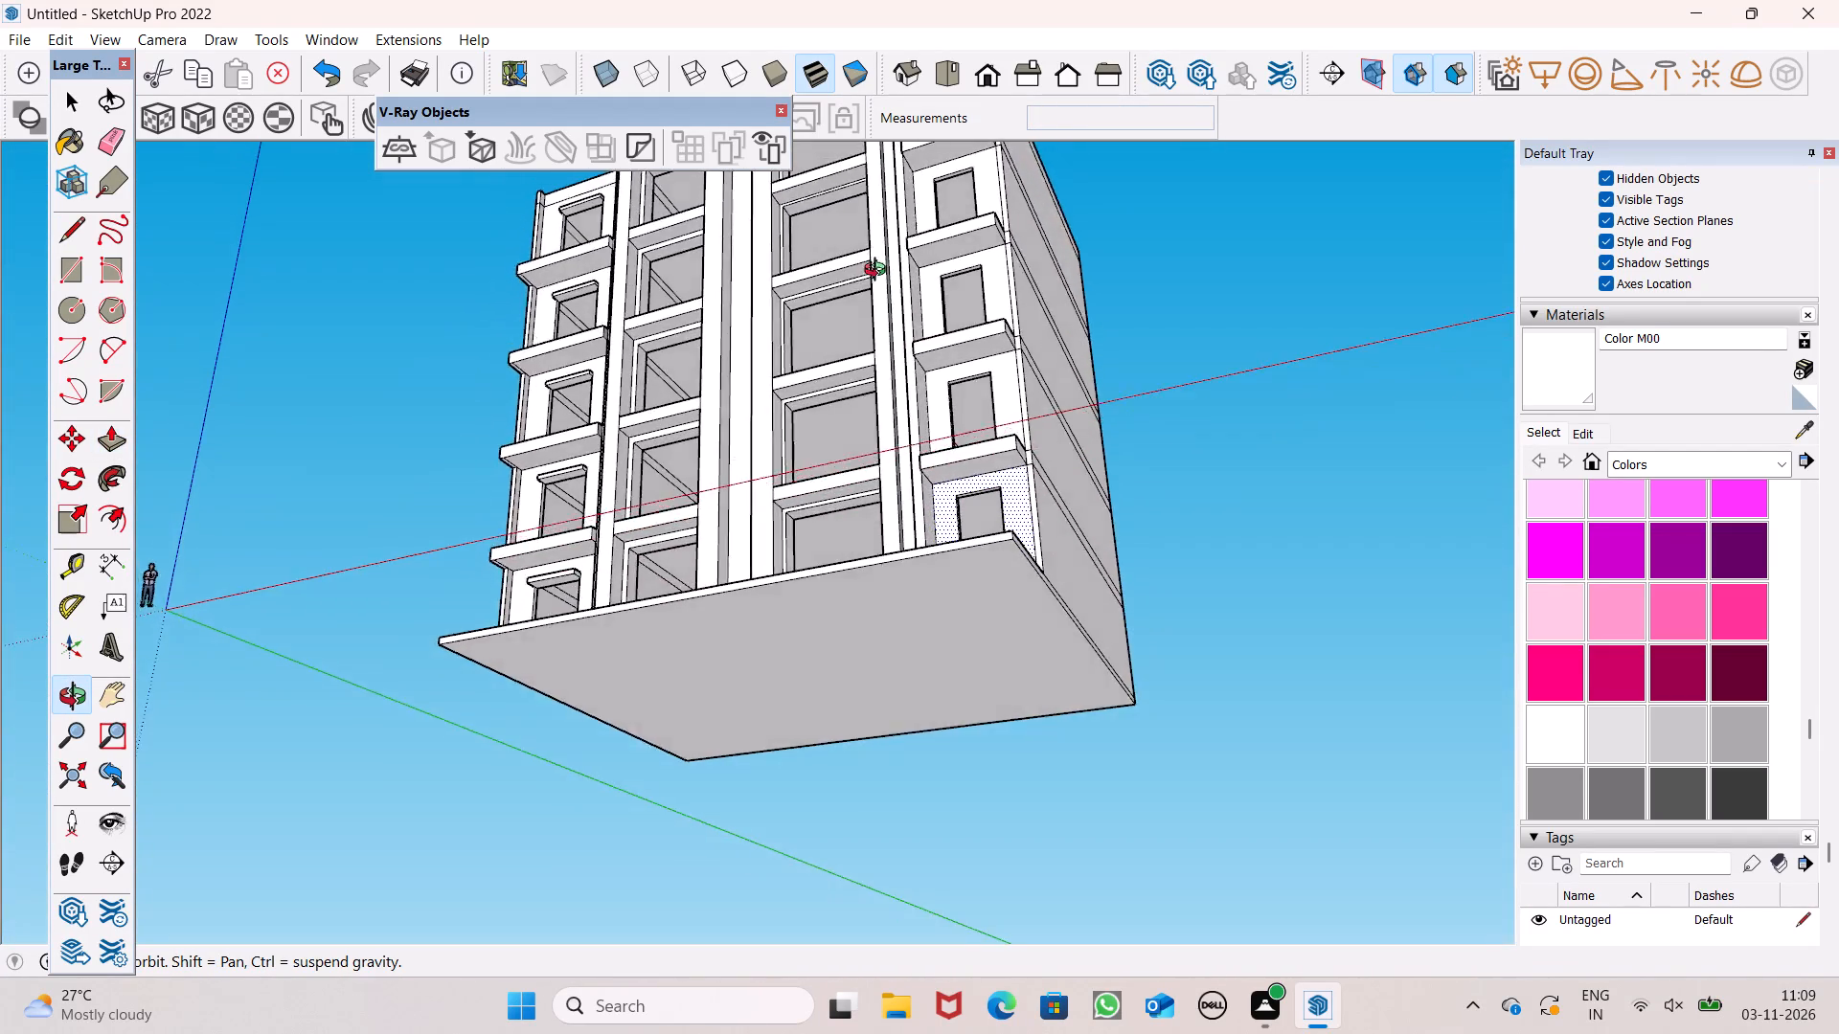
pyautogui.moveTo(879, 272); pyautogui.dragTo(1133, 387, button='middle')
pyautogui.press('space')
pyautogui.scroll(-4, 1130, 393)
pyautogui.moveTo(1126, 432); pyautogui.dragTo(1039, 586, button='middle')
pyautogui.scroll(1, 973, 513)
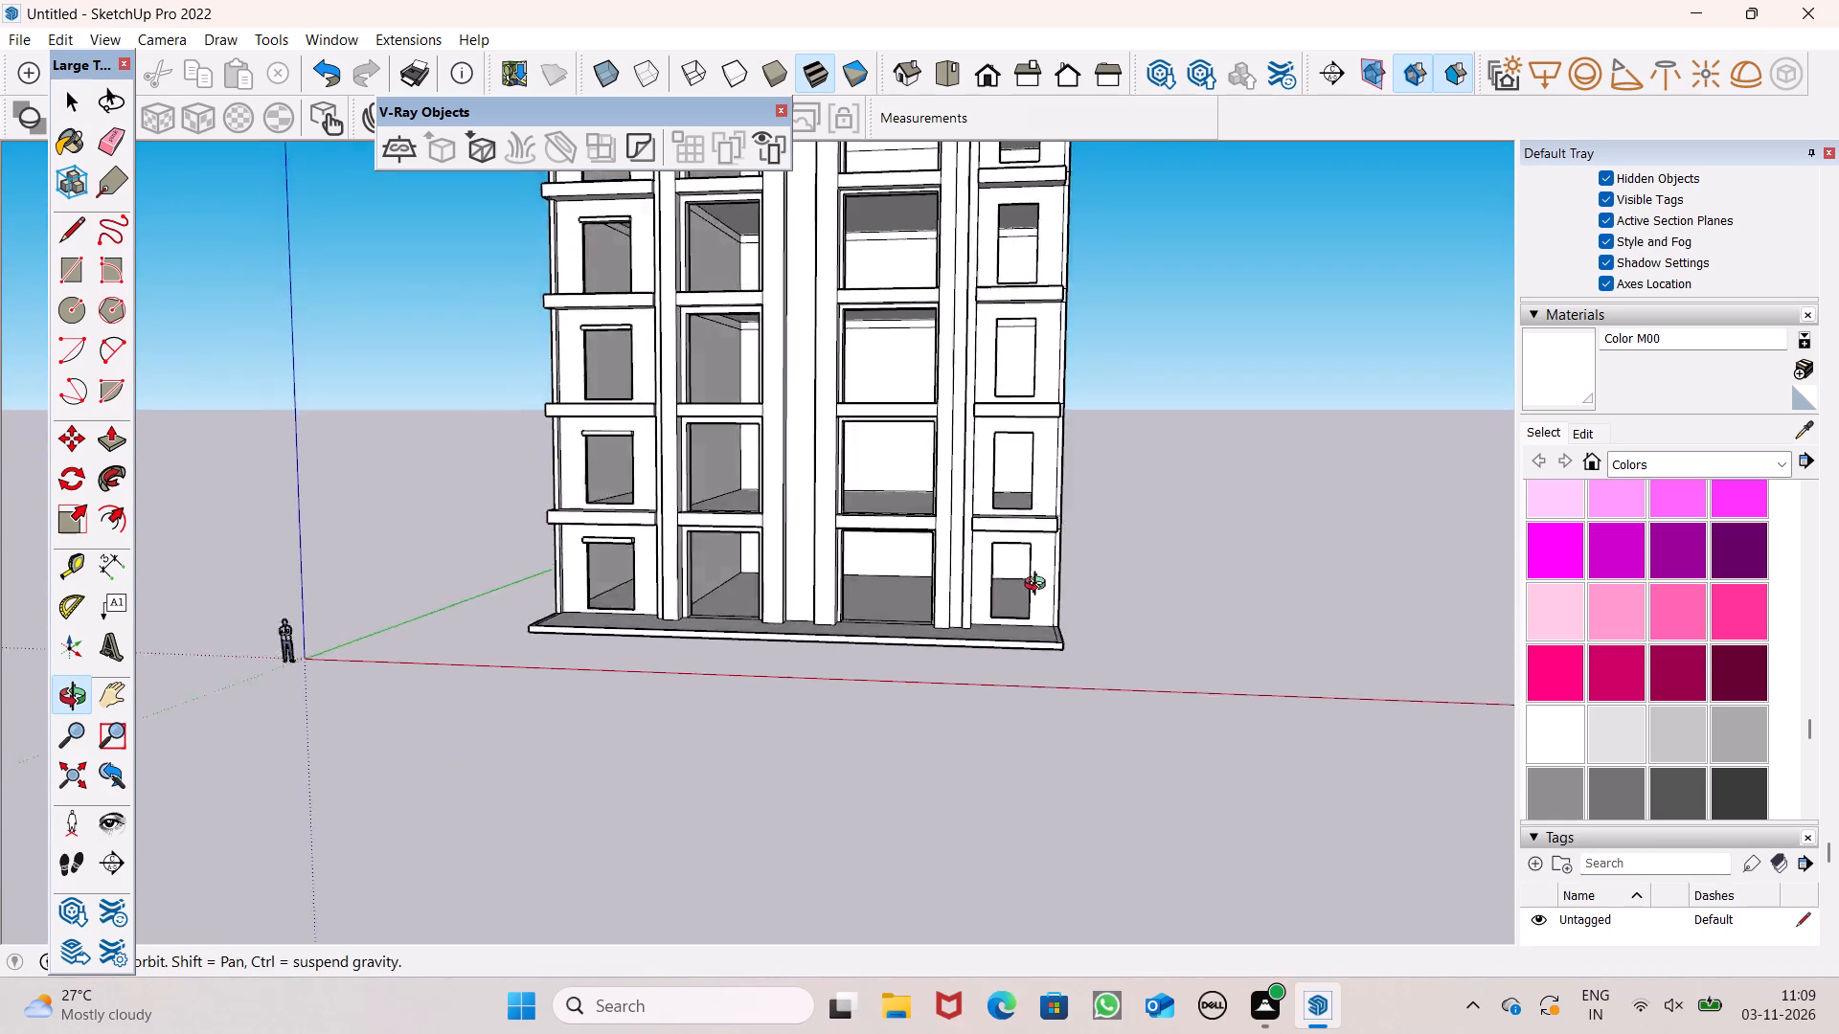
pyautogui.moveTo(1039, 586); pyautogui.dragTo(964, 686, button='middle')
pyautogui.scroll(-8, 957, 502)
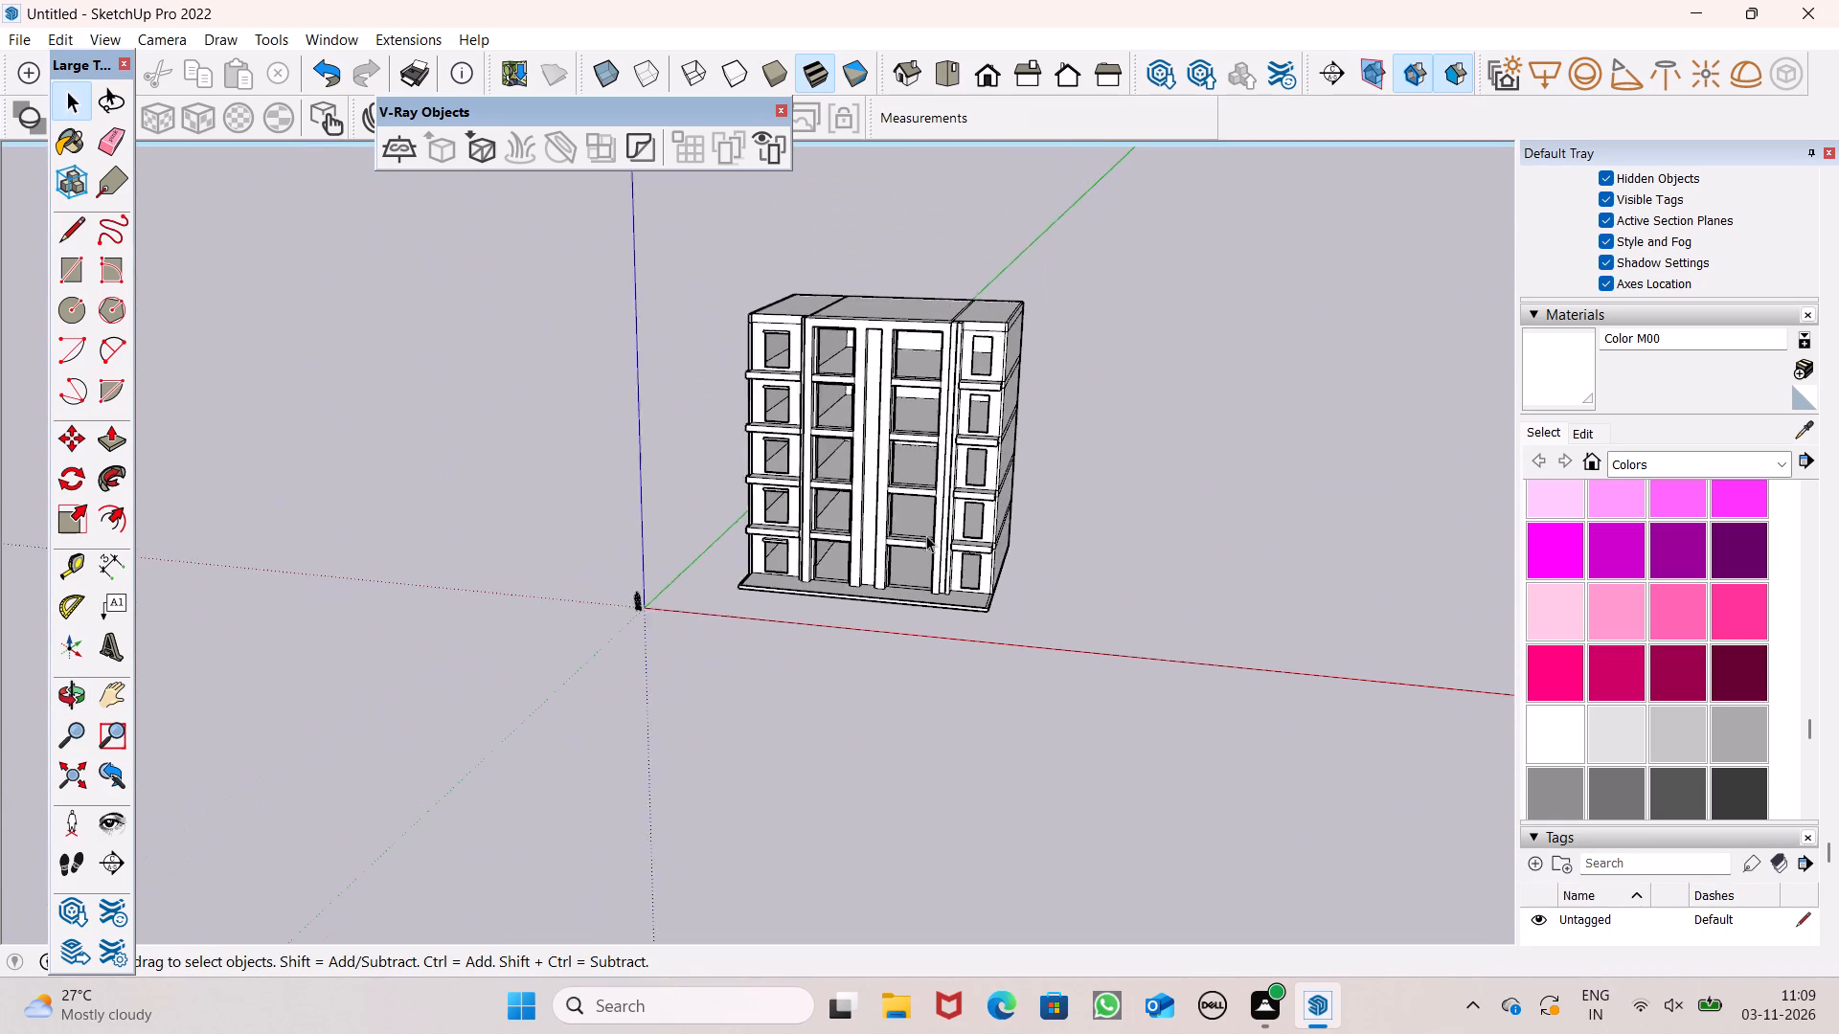
pyautogui.scroll(-1, 926, 535)
pyautogui.moveTo(906, 537); pyautogui.dragTo(1091, 556, button='middle')
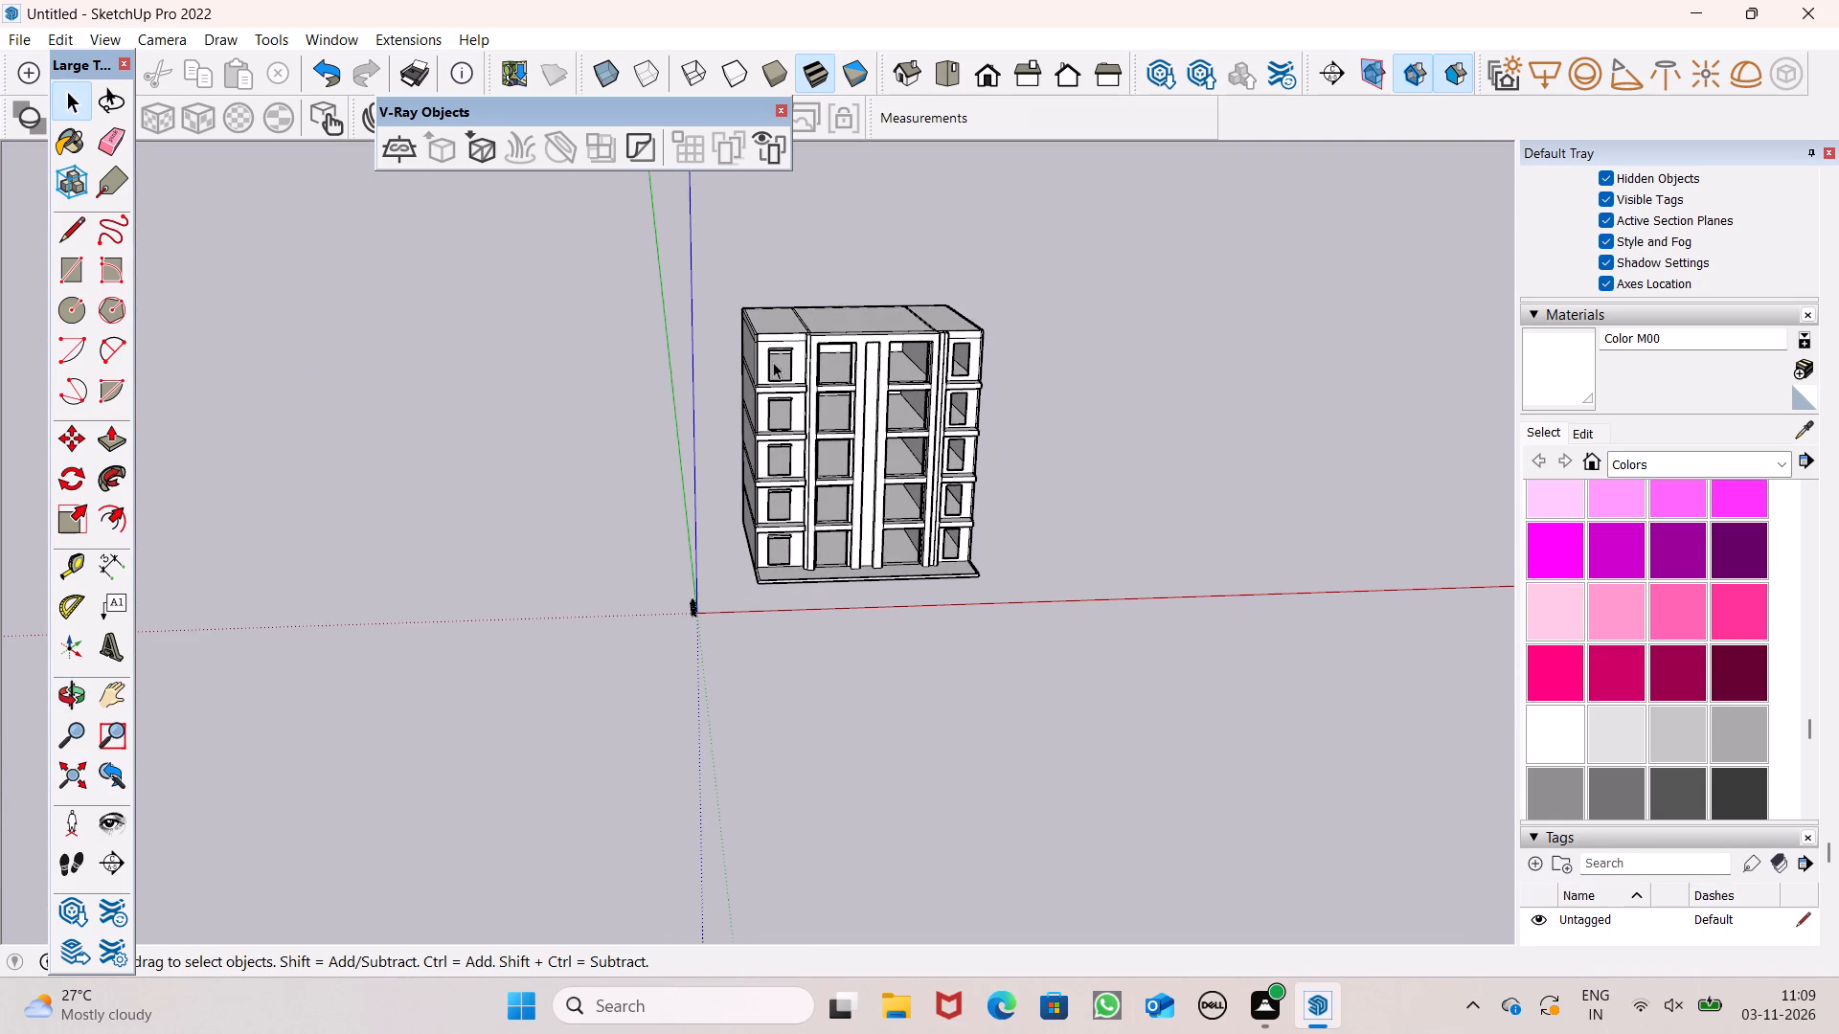
pyautogui.scroll(1, 1006, 217)
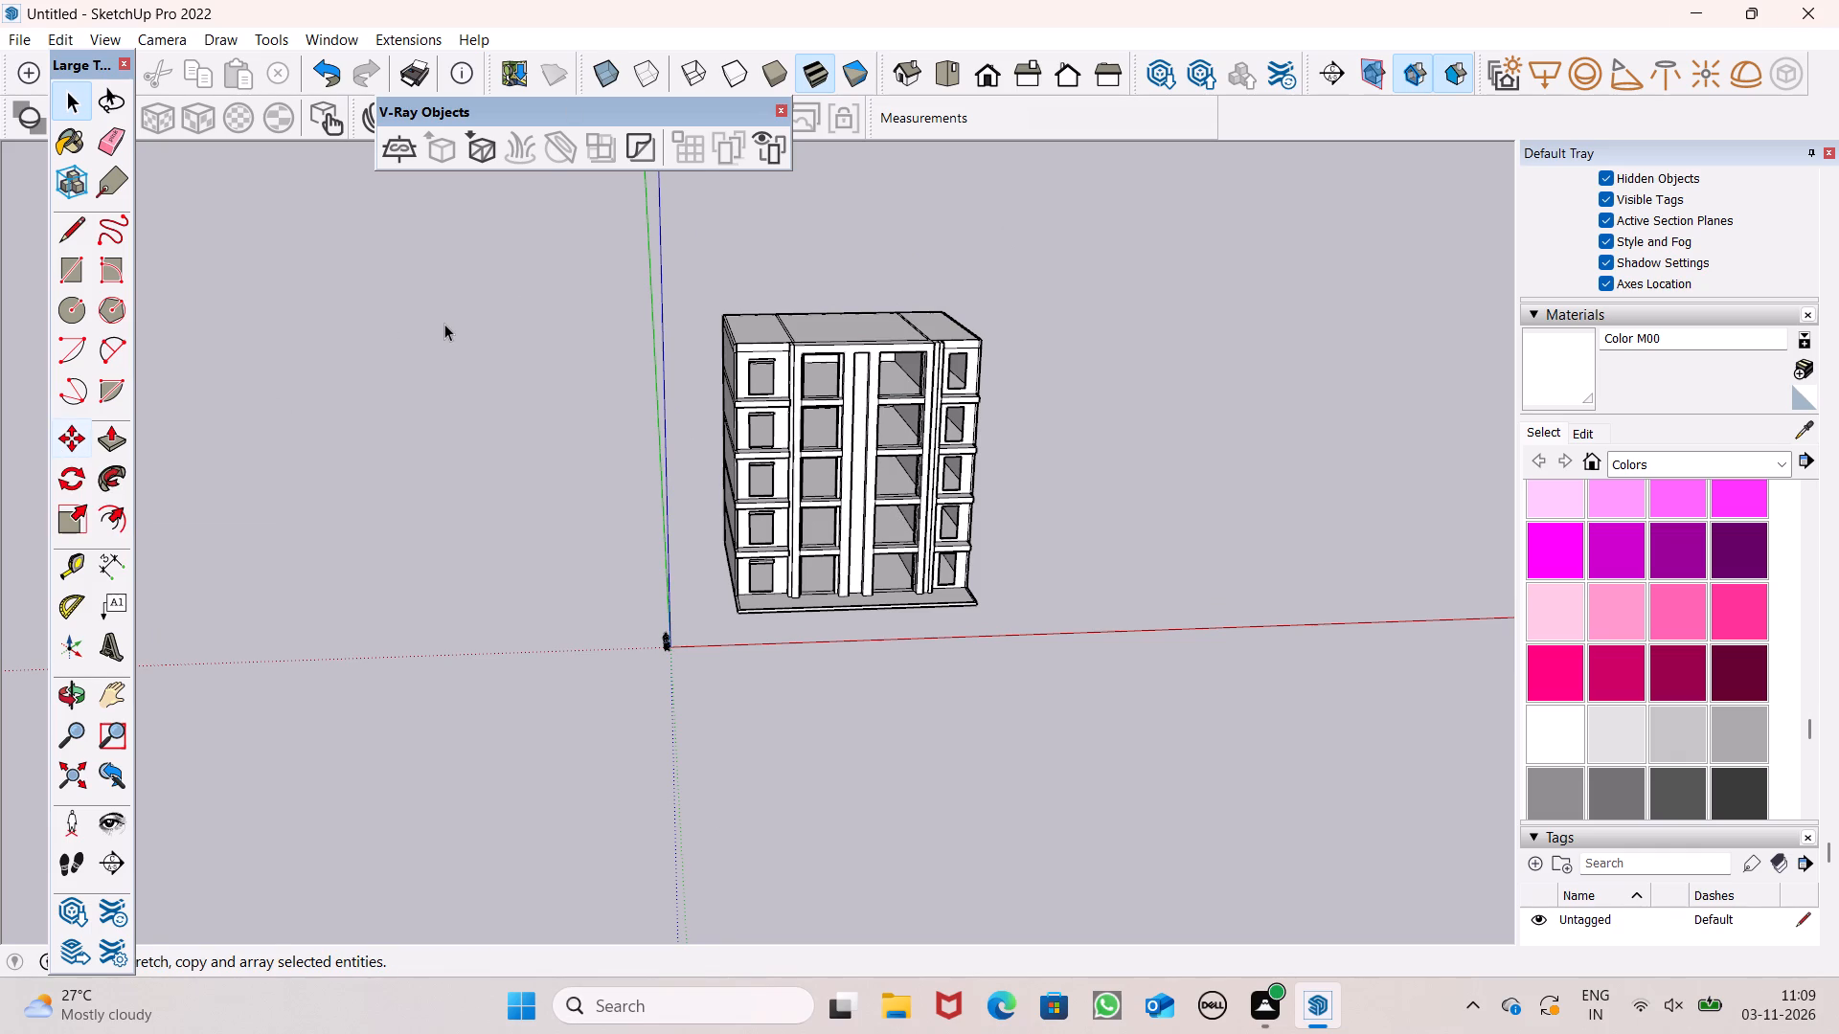
pyautogui.scroll(7, 446, 323)
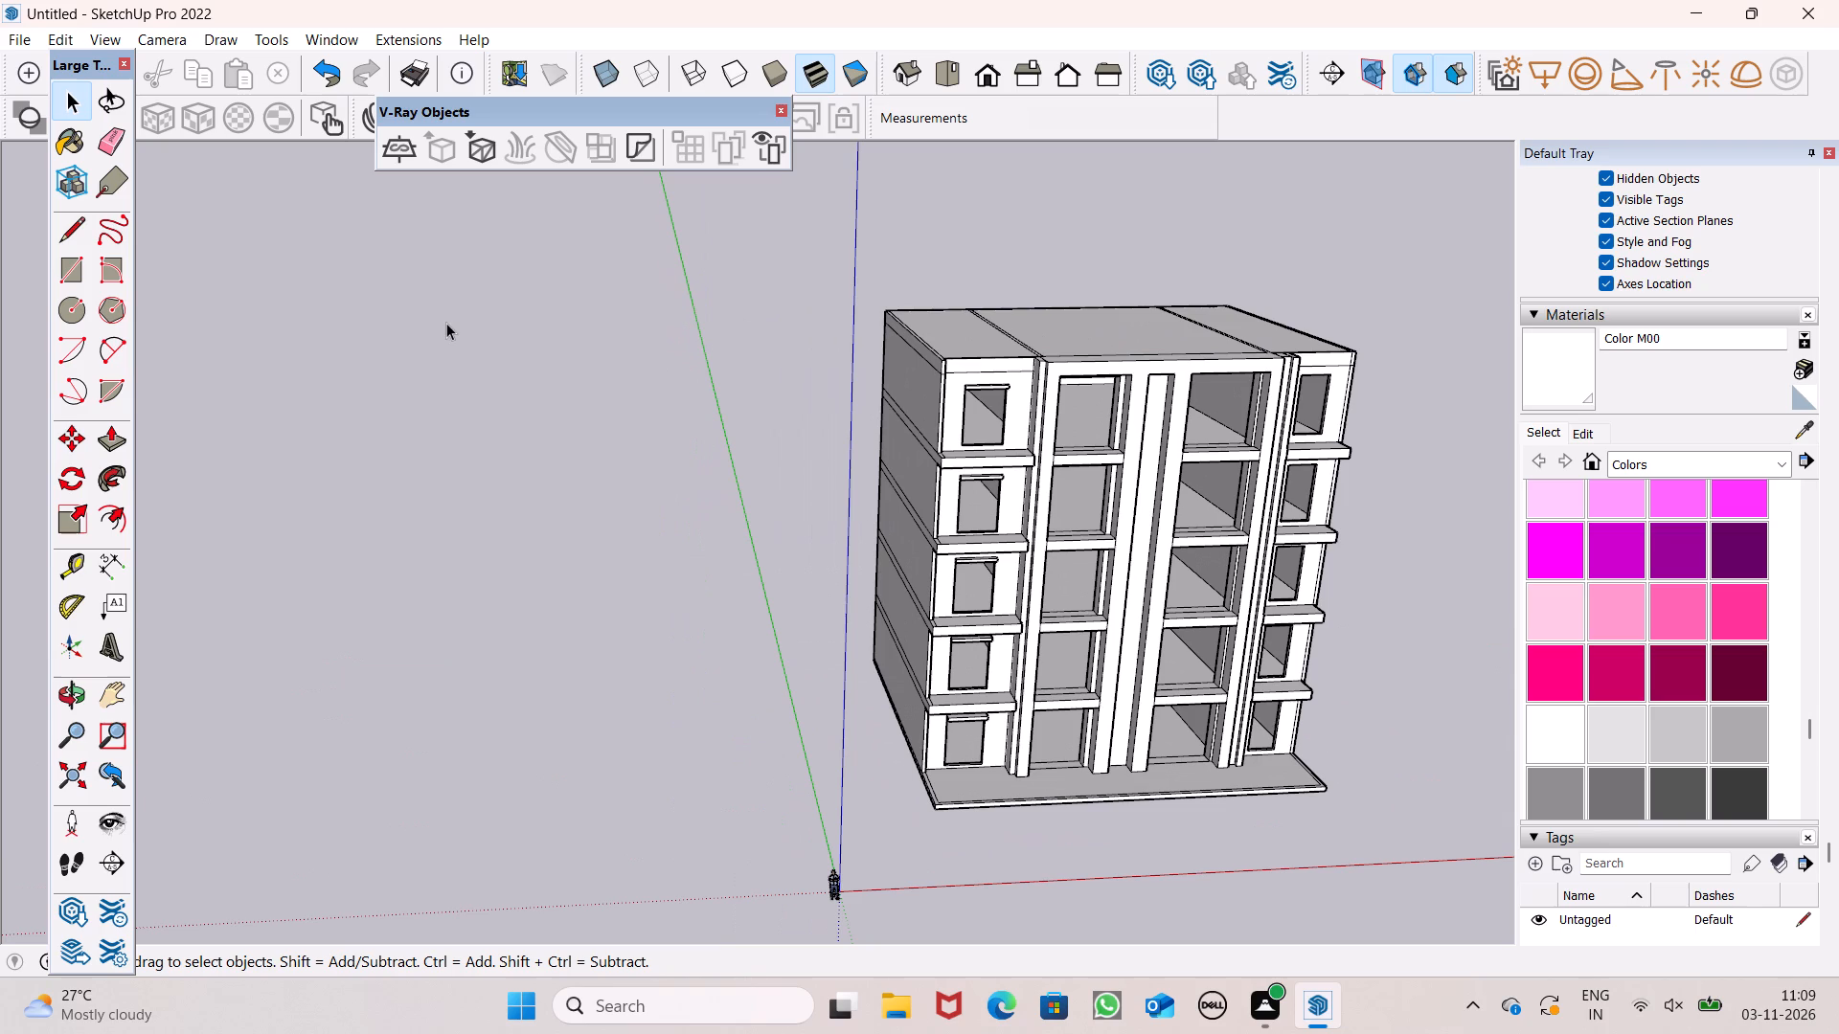
pyautogui.scroll(-4, 324, 446)
pyautogui.moveTo(655, 487); pyautogui.dragTo(312, 605, button='middle')
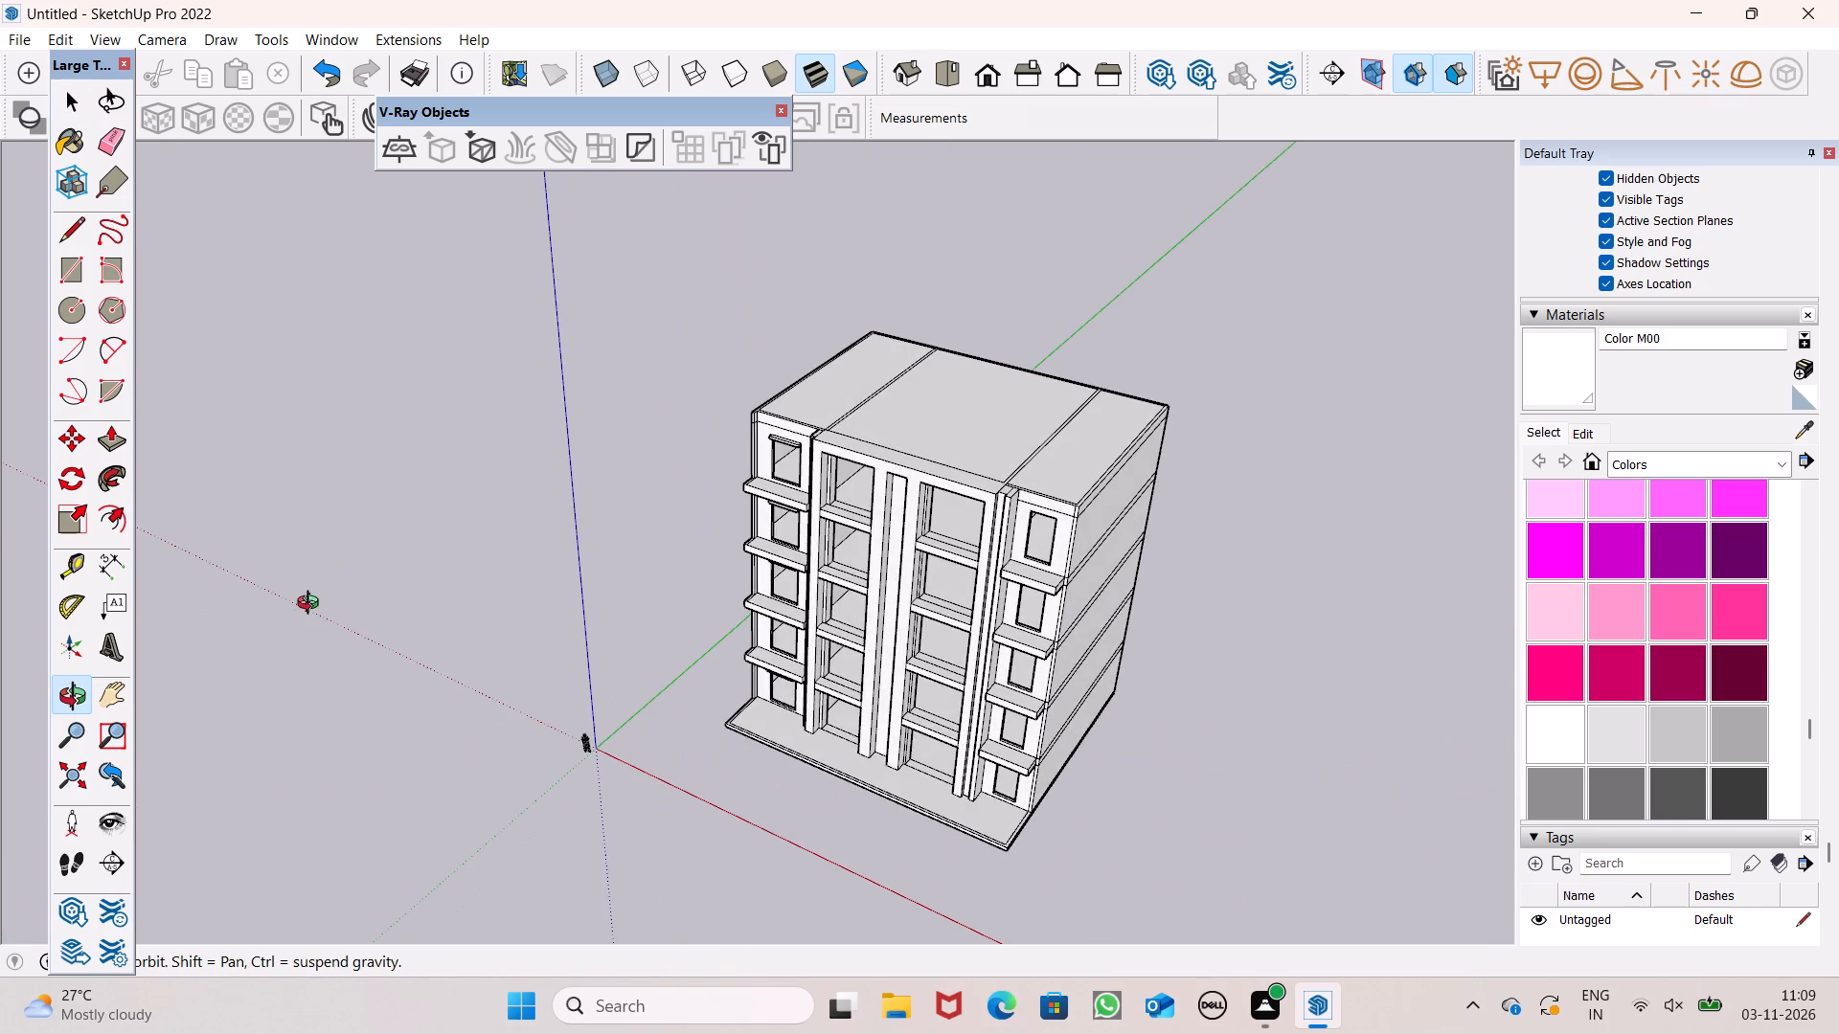
pyautogui.moveTo(312, 605); pyautogui.dragTo(311, 598, button='middle')
pyautogui.scroll(1, 312, 605)
pyautogui.moveTo(622, 573); pyautogui.dragTo(933, 772, button='middle')
pyautogui.scroll(1, 933, 788)
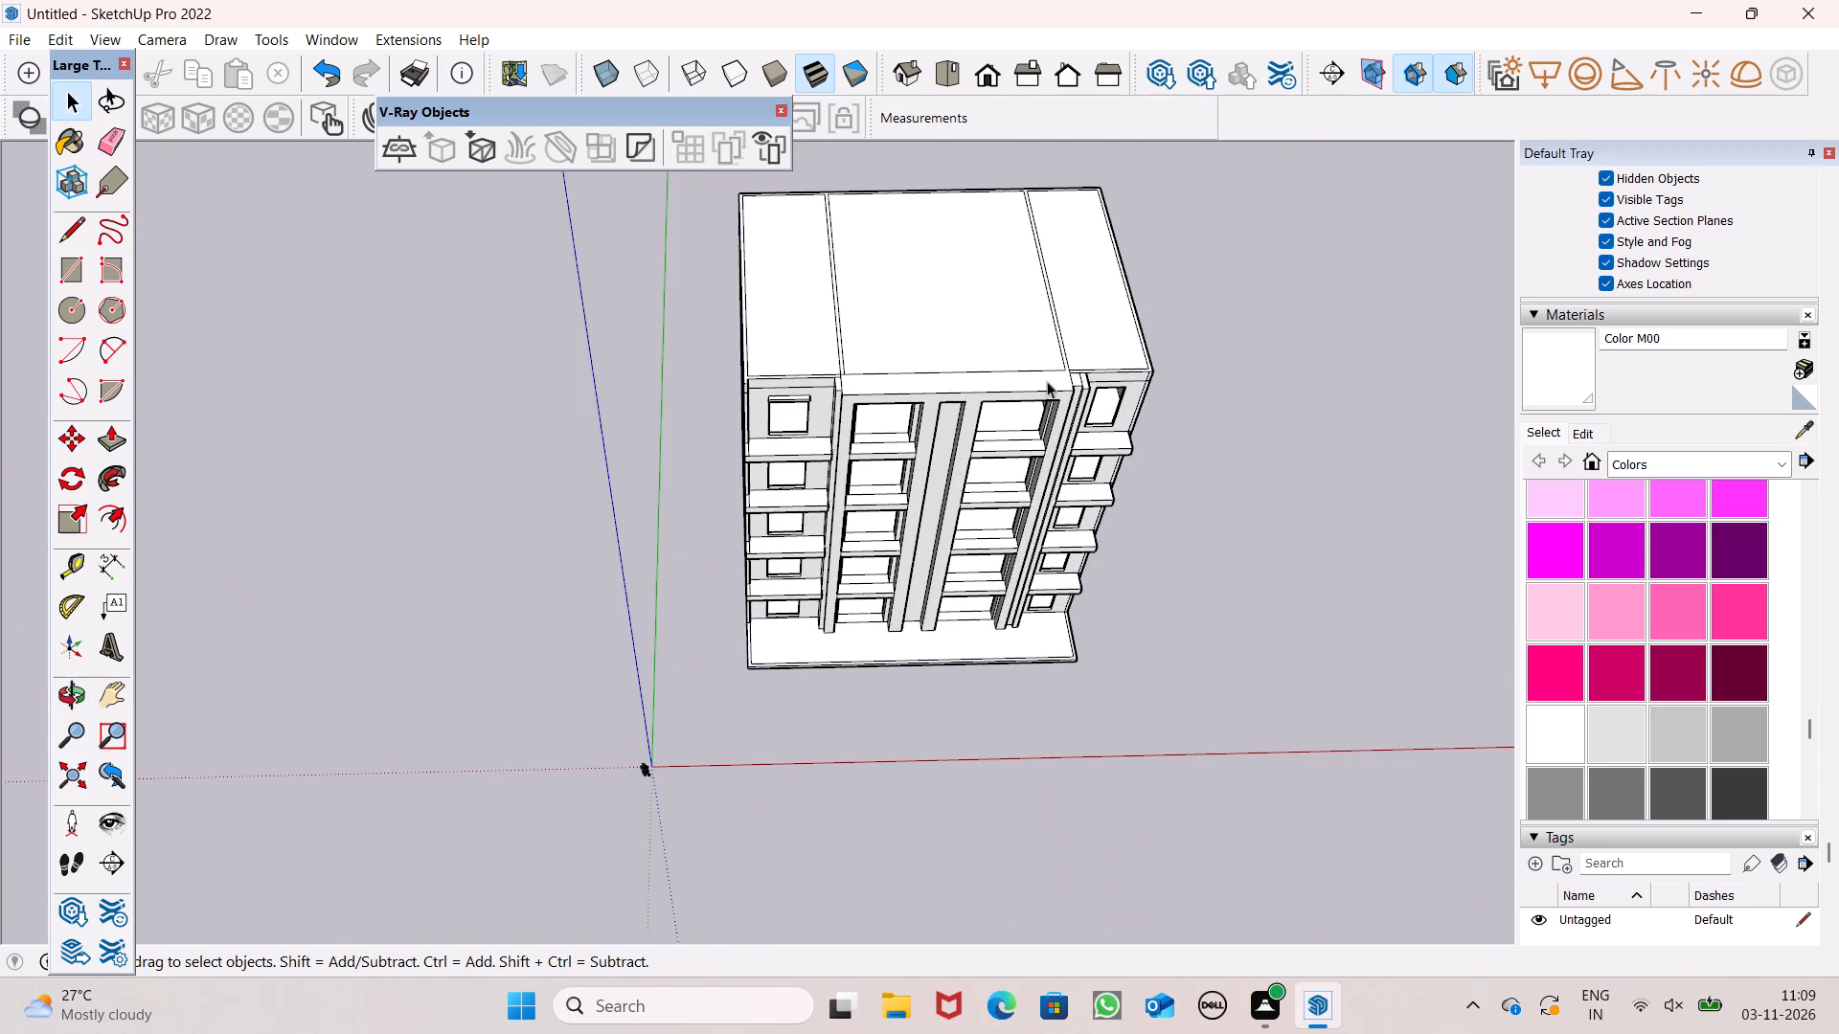
pyautogui.scroll(7, 1090, 327)
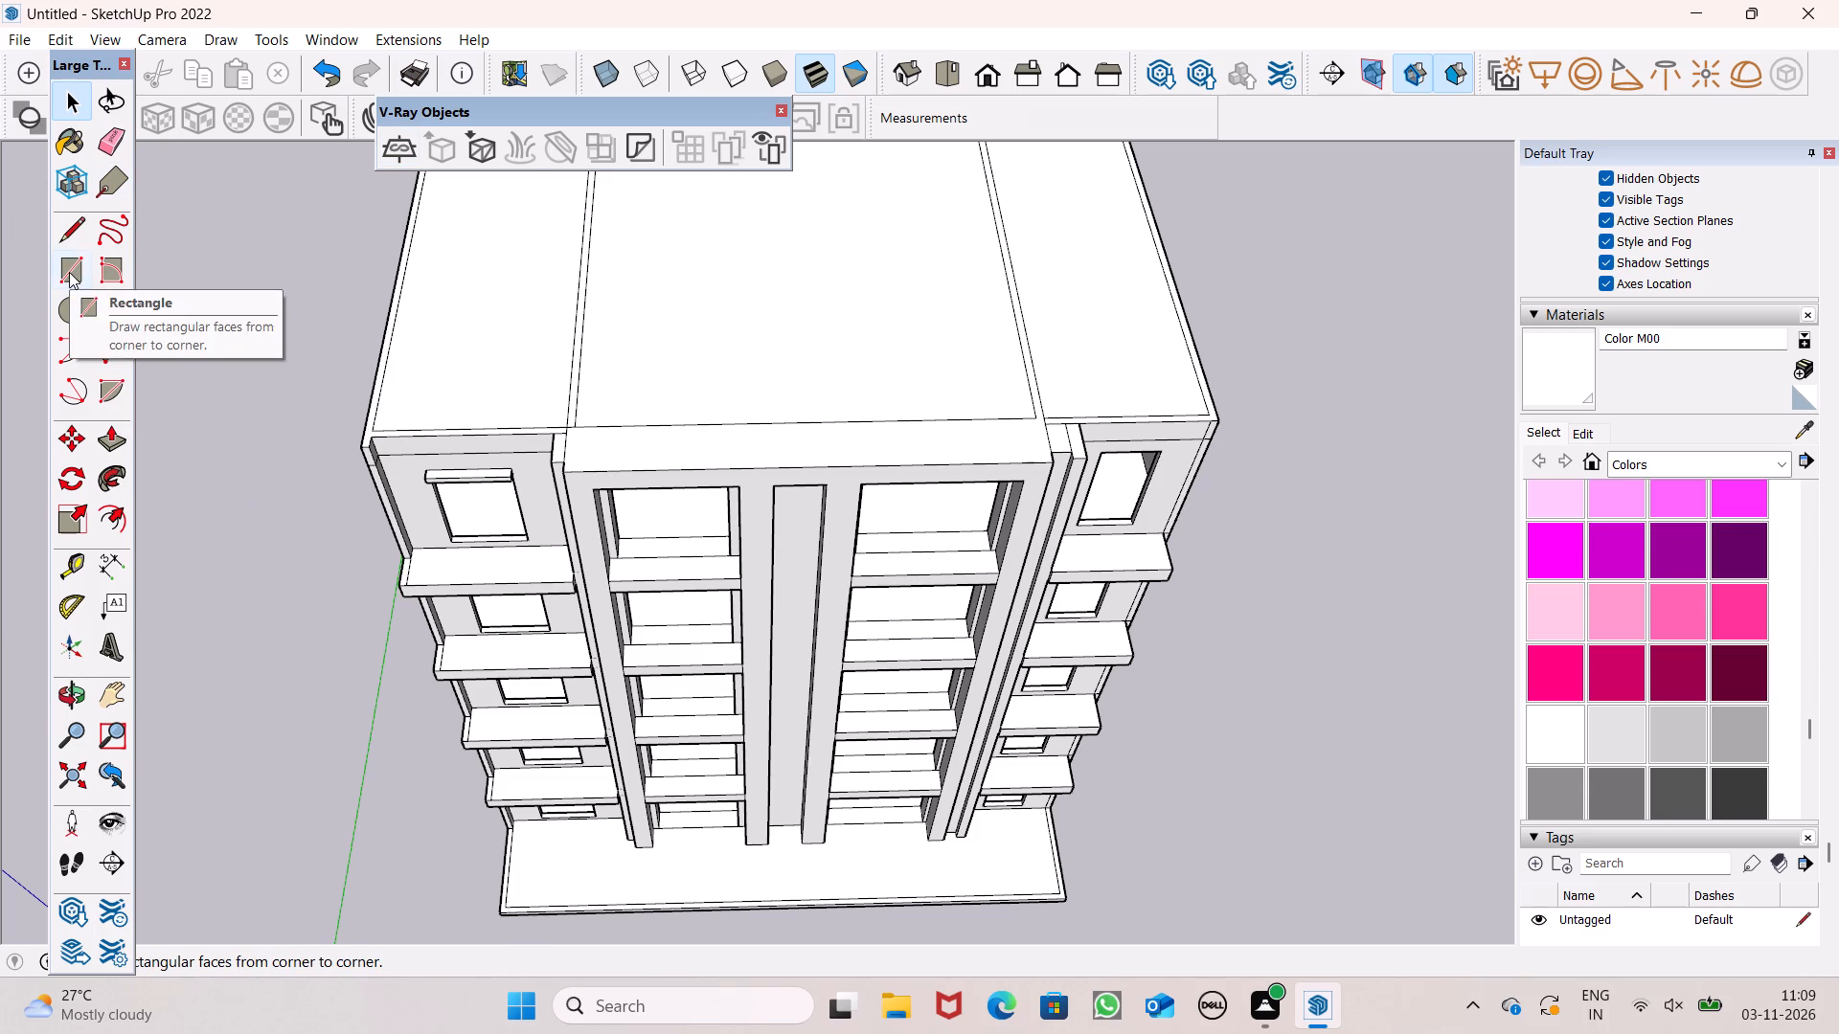
# Place a Tape Measure guide across the roof, about 7' 8" behind the front inner edge of the central section.
pyautogui.click(65, 567)
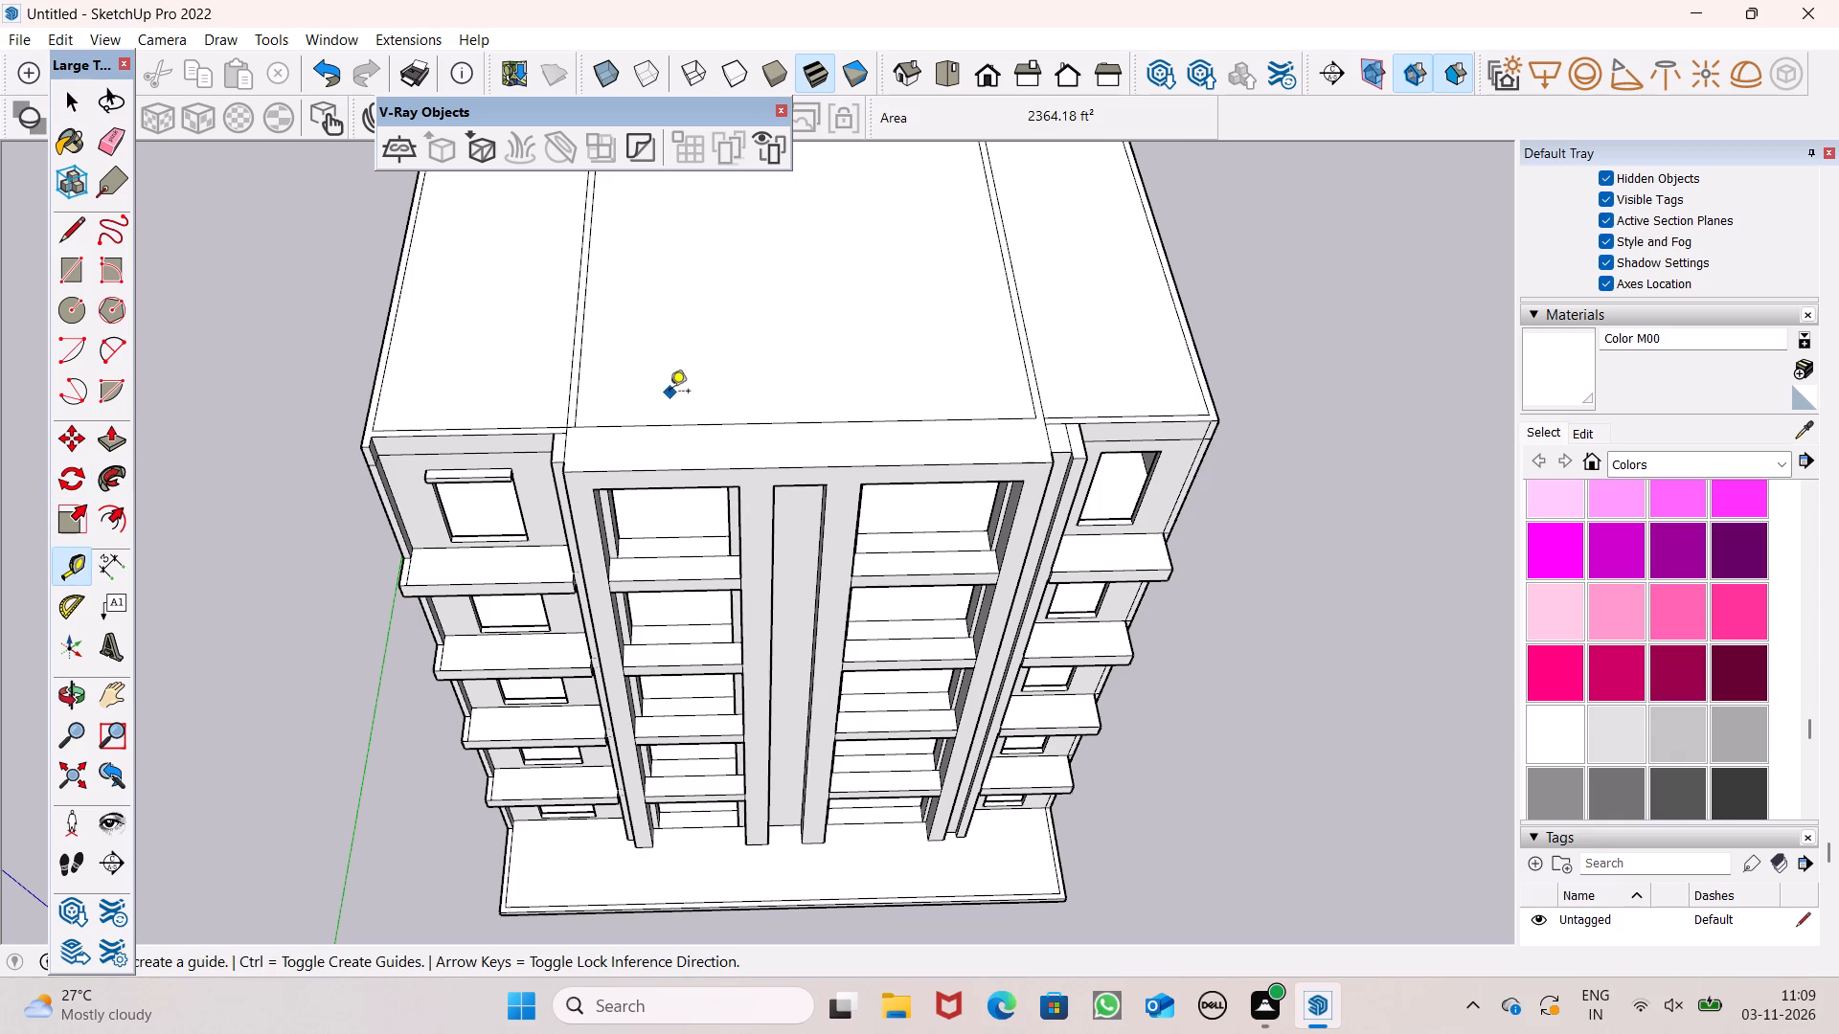
pyautogui.moveTo(680, 403); pyautogui.dragTo(647, 553, button='middle')
pyautogui.scroll(5, 648, 524)
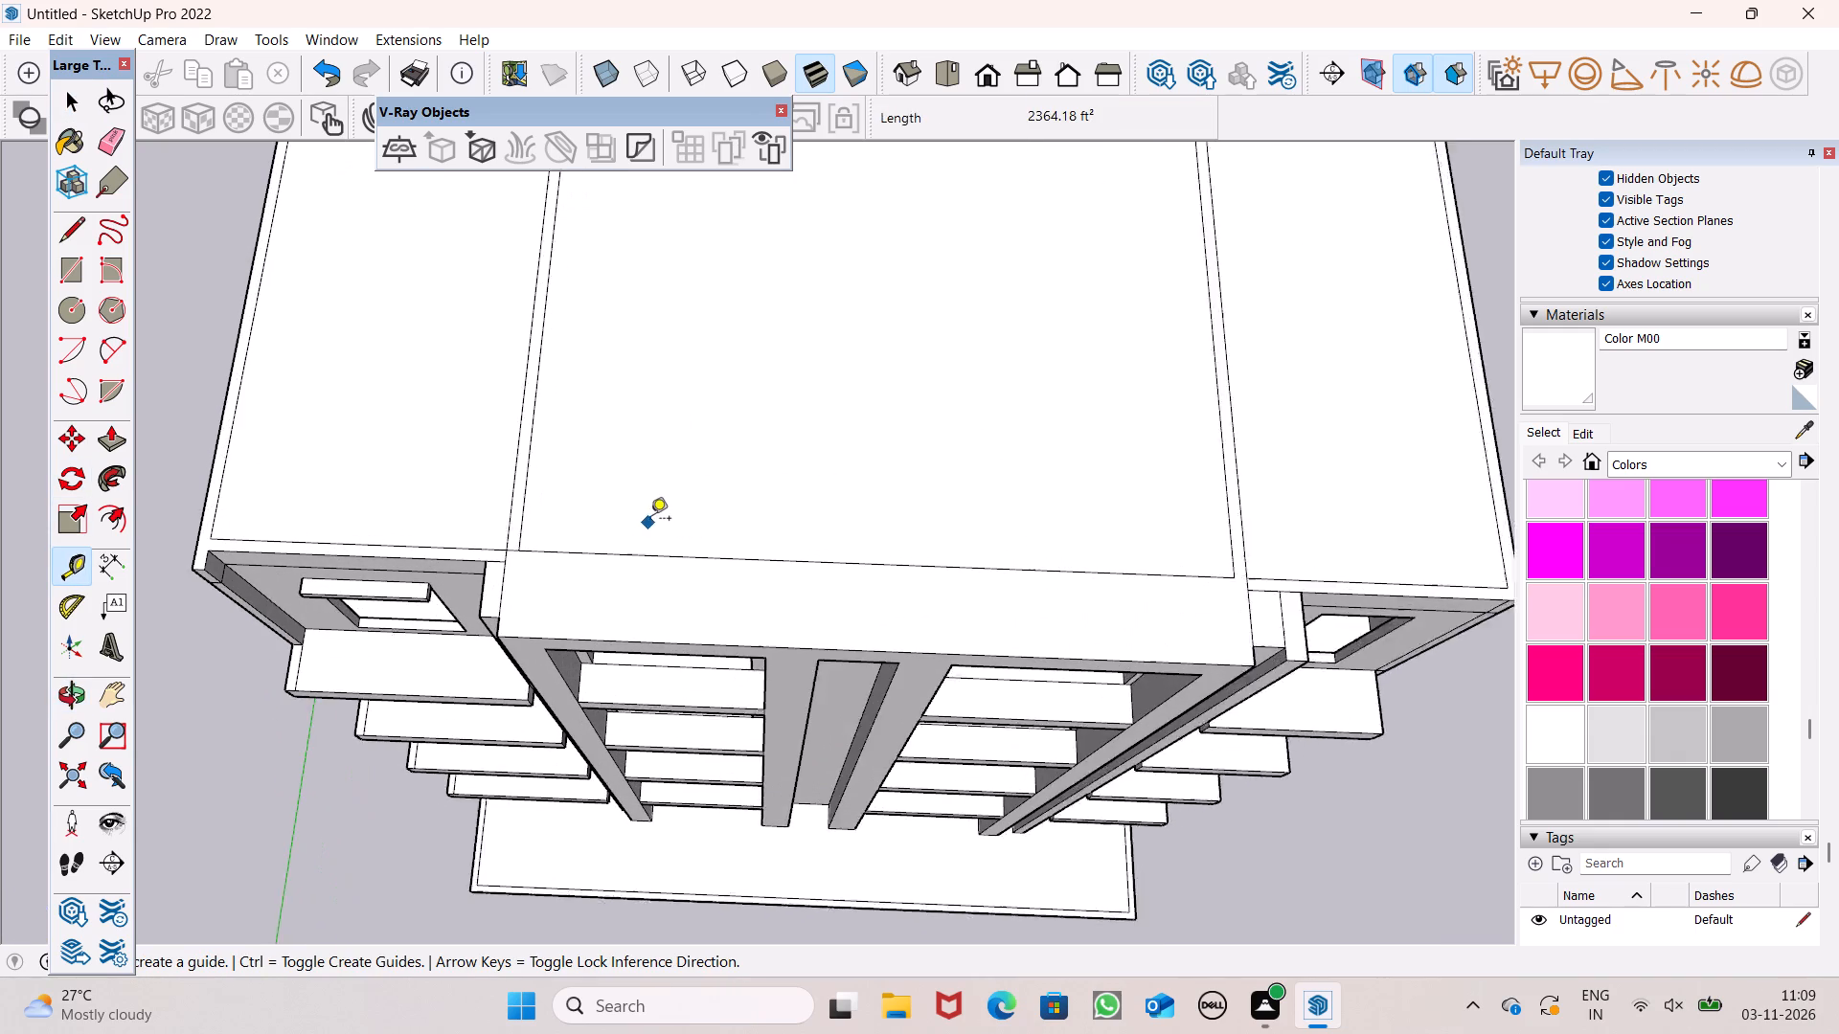
pyautogui.click(654, 554)
pyautogui.scroll(-5, 670, 408)
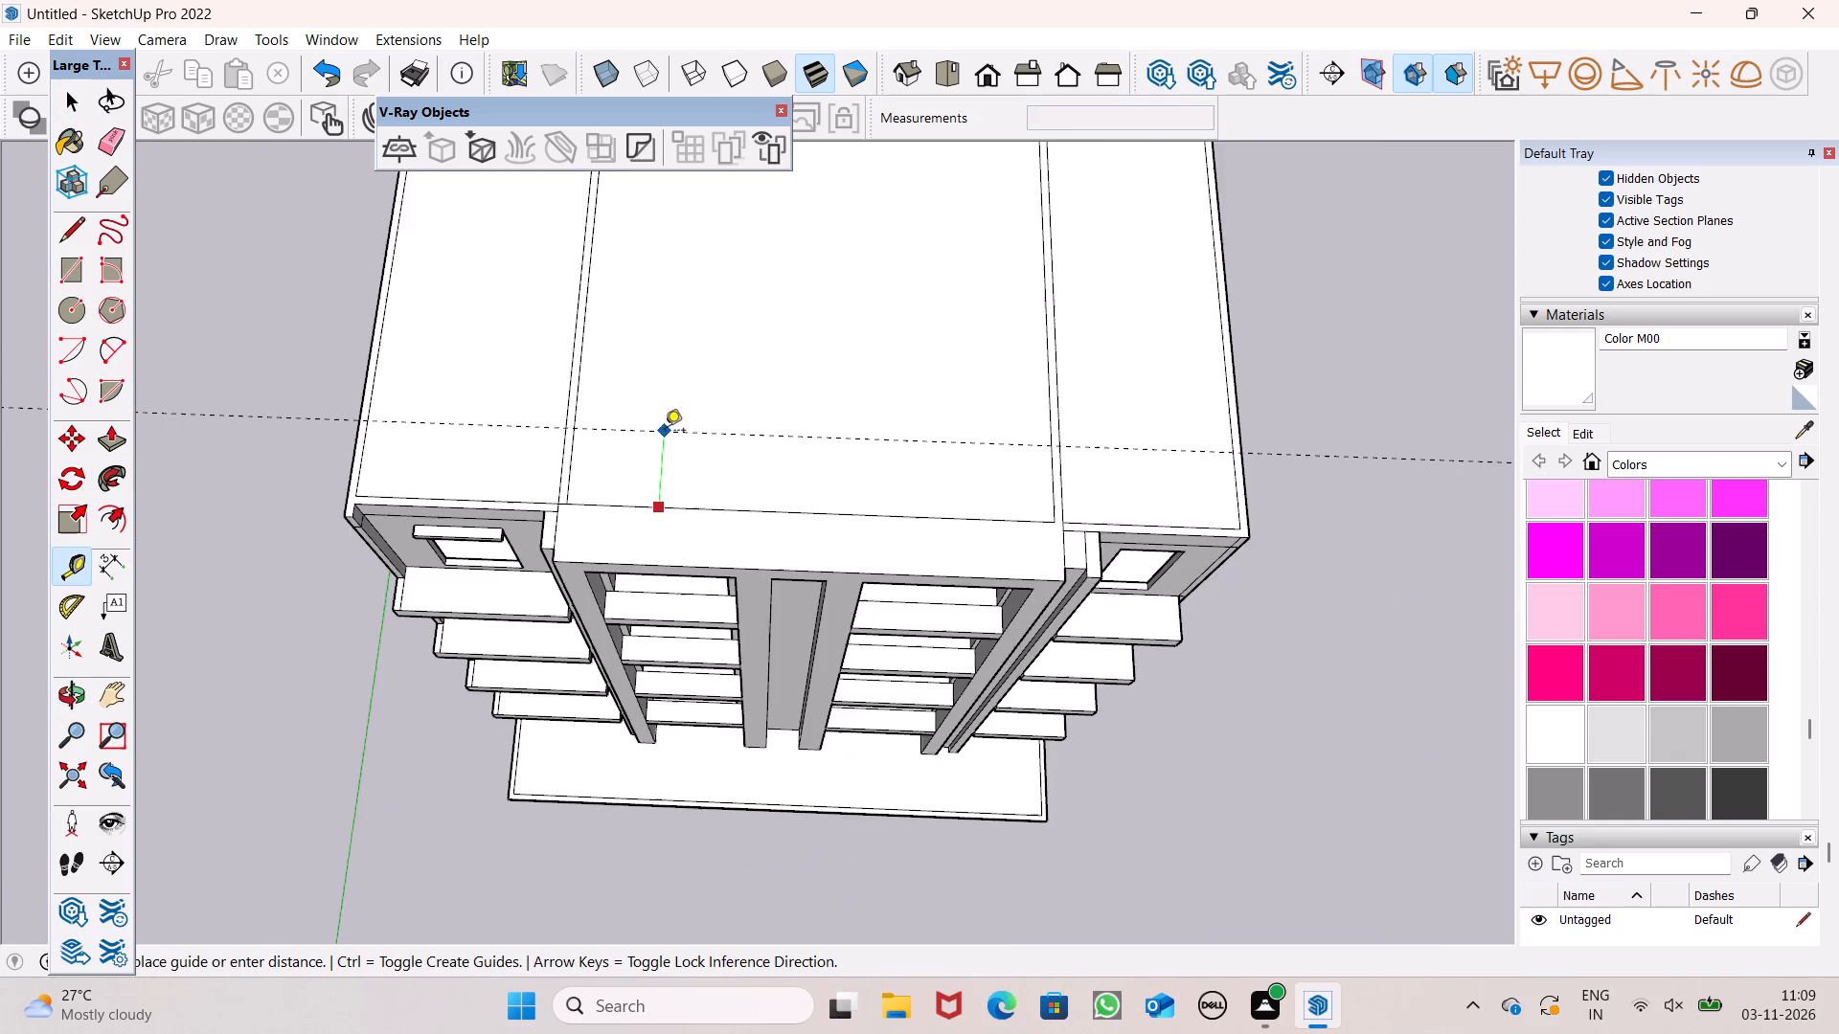
pyautogui.scroll(-1, 665, 432)
pyautogui.scroll(4, 663, 431)
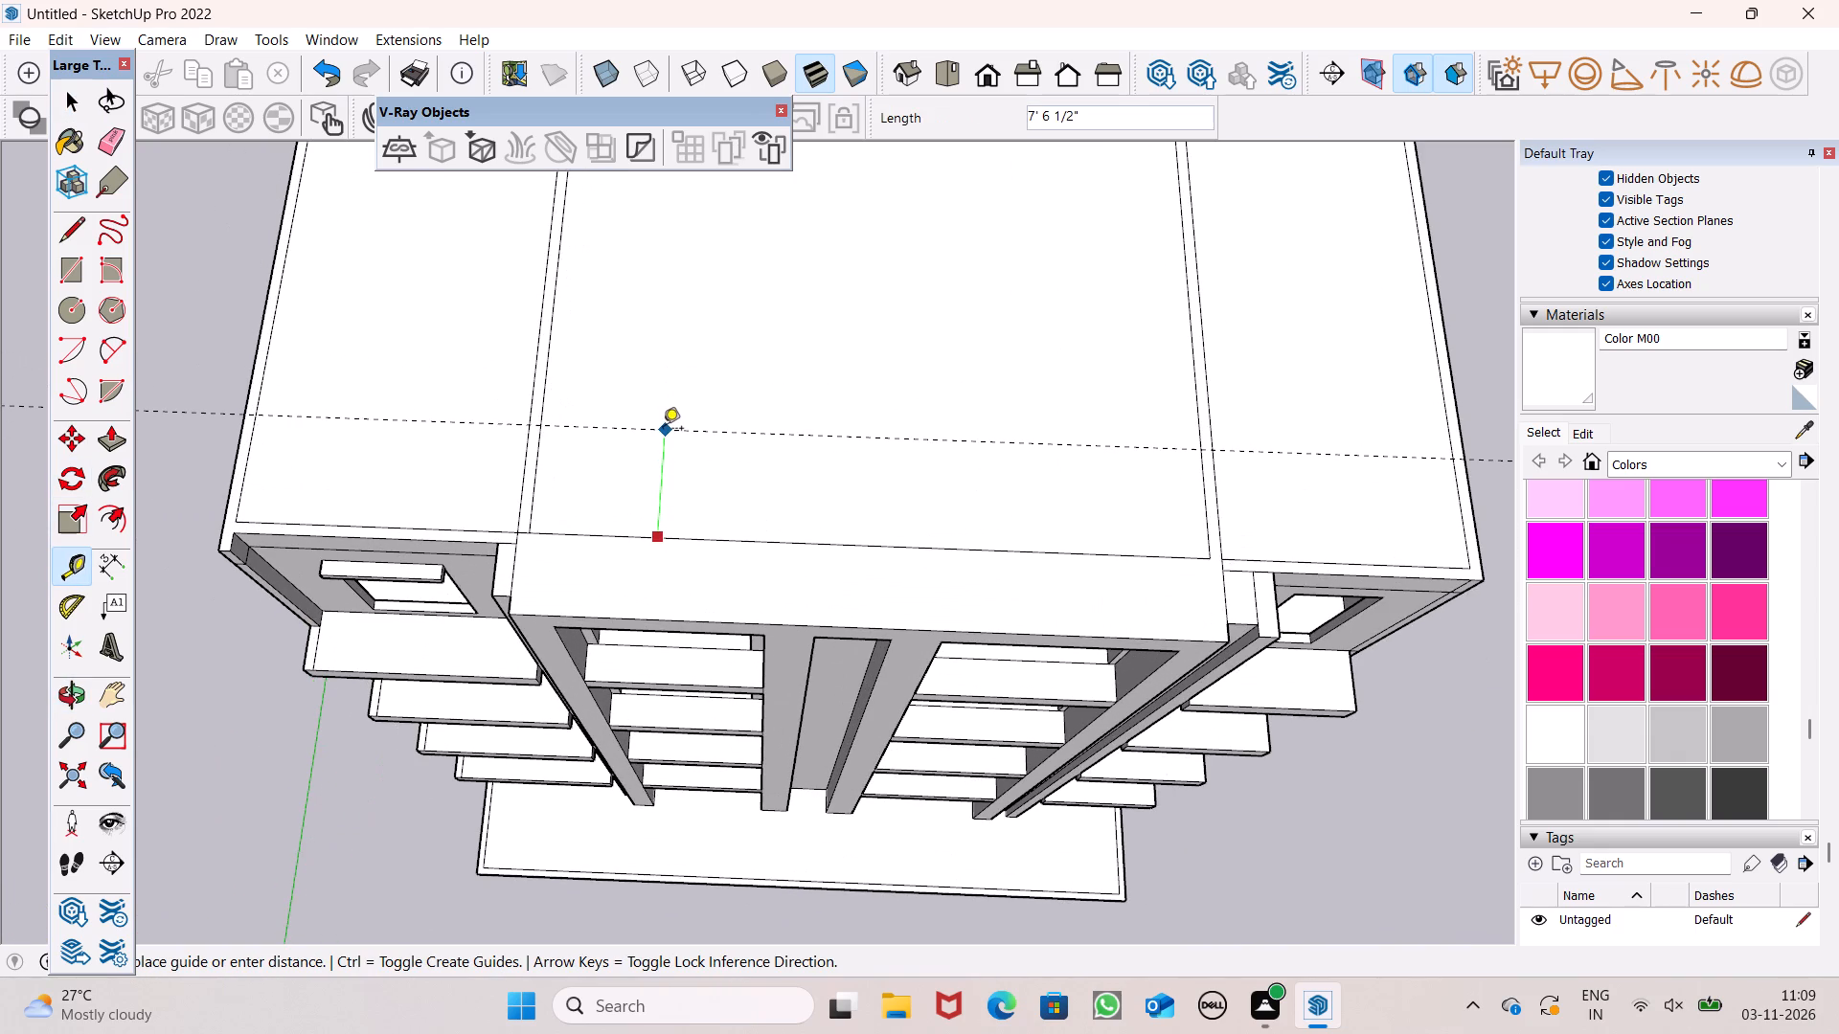
pyautogui.click(663, 428)
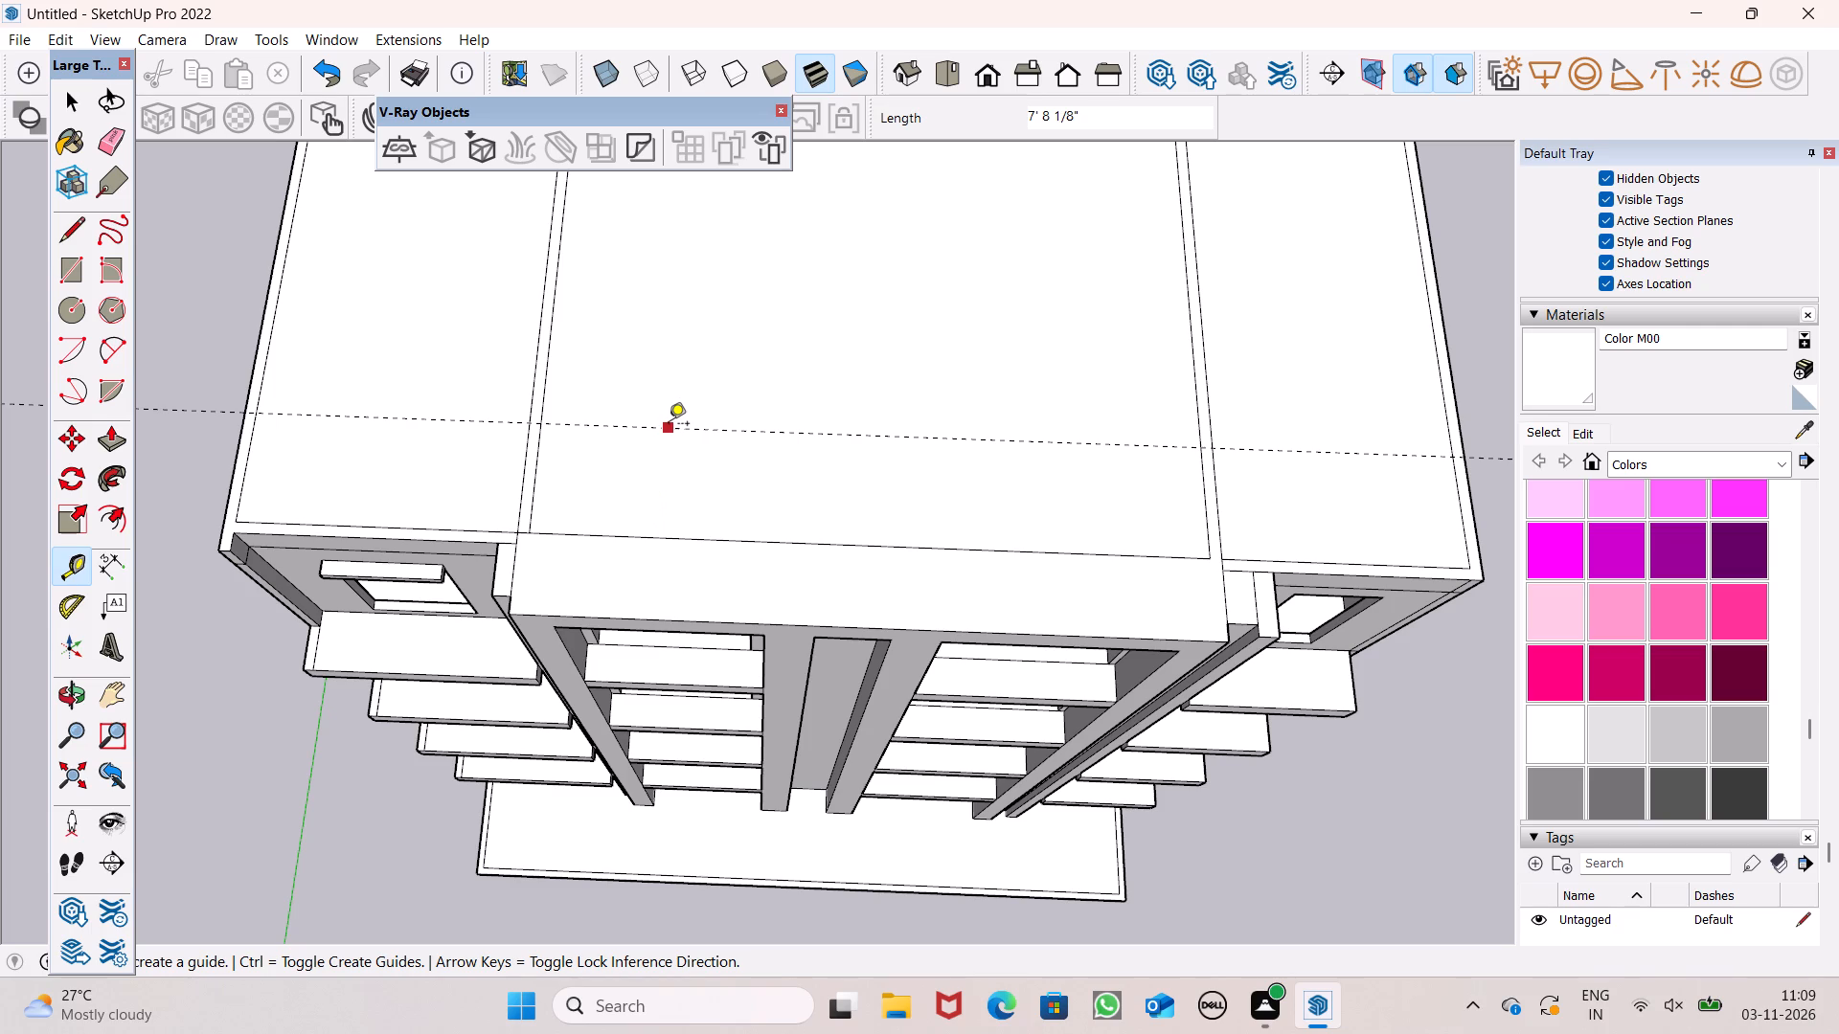
# Add a second parallel guide across the roof, 9" from the first one.
pyautogui.click(669, 425)
pyautogui.write('9"')
pyautogui.press('Return')
pyautogui.scroll(-3, 243, 729)
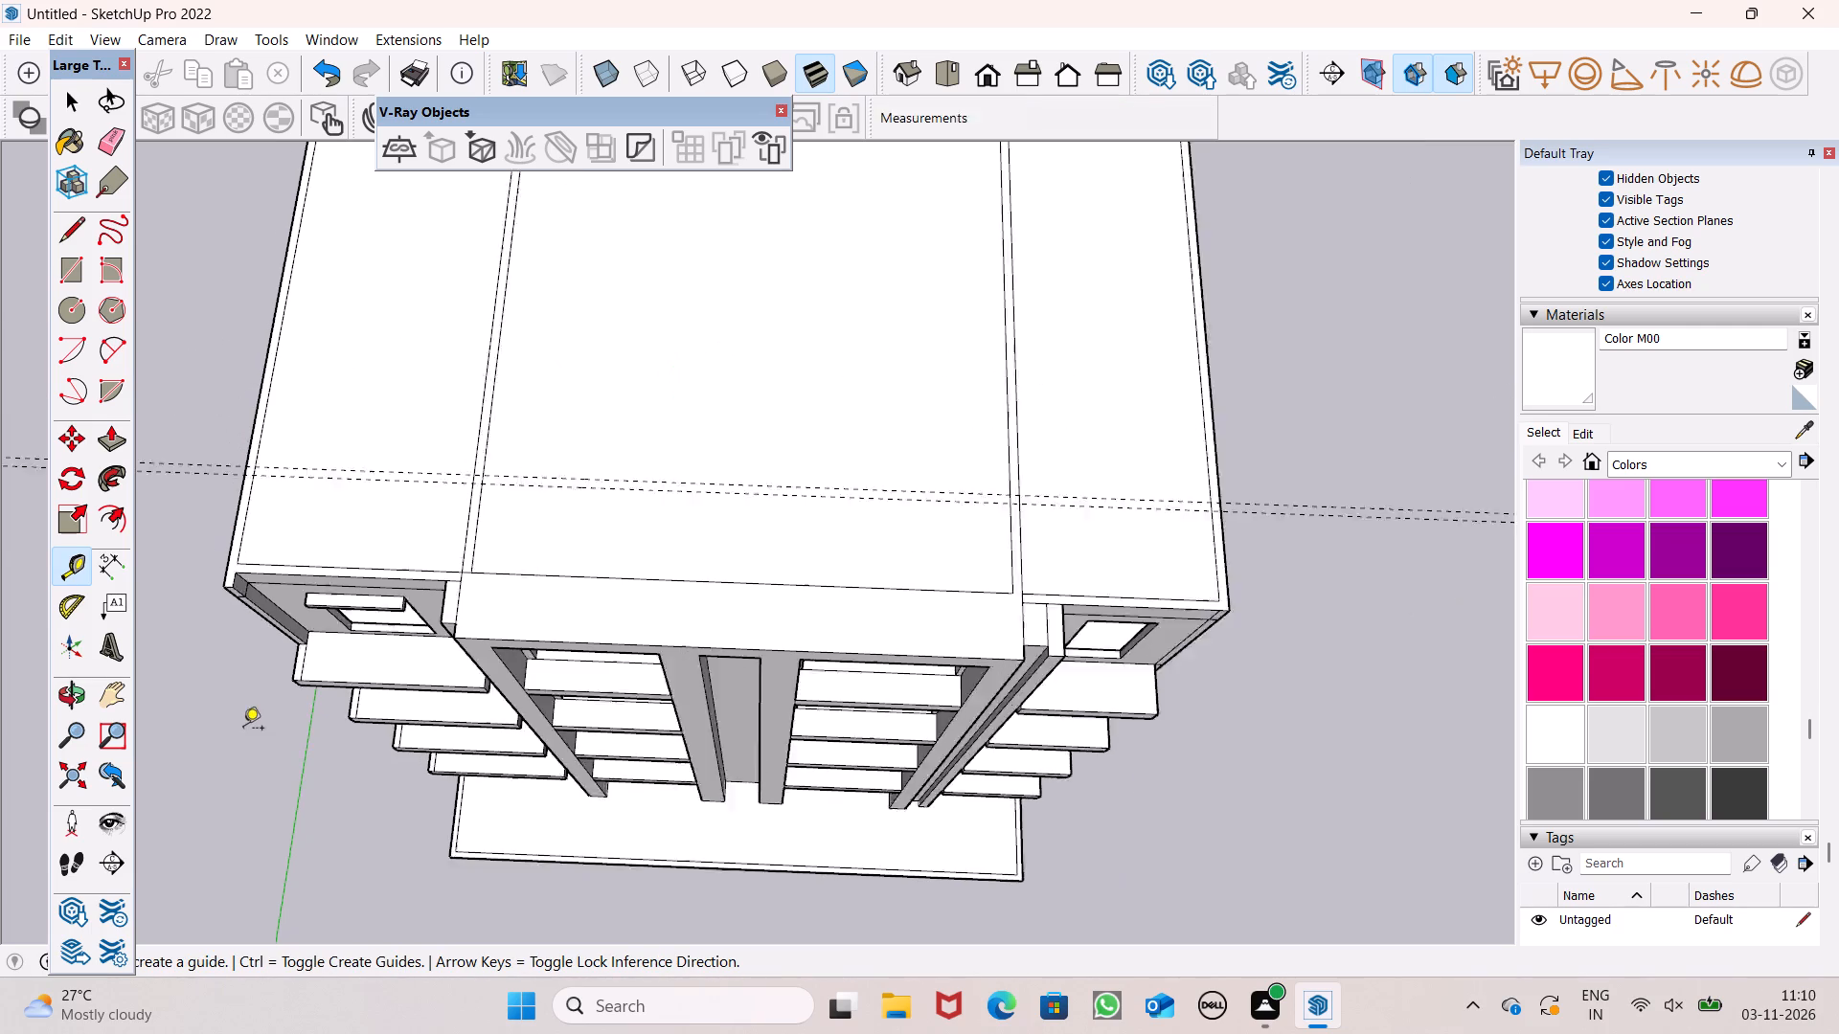
pyautogui.scroll(-3, 243, 730)
pyautogui.scroll(7, 498, 324)
pyautogui.scroll(-4, 581, 740)
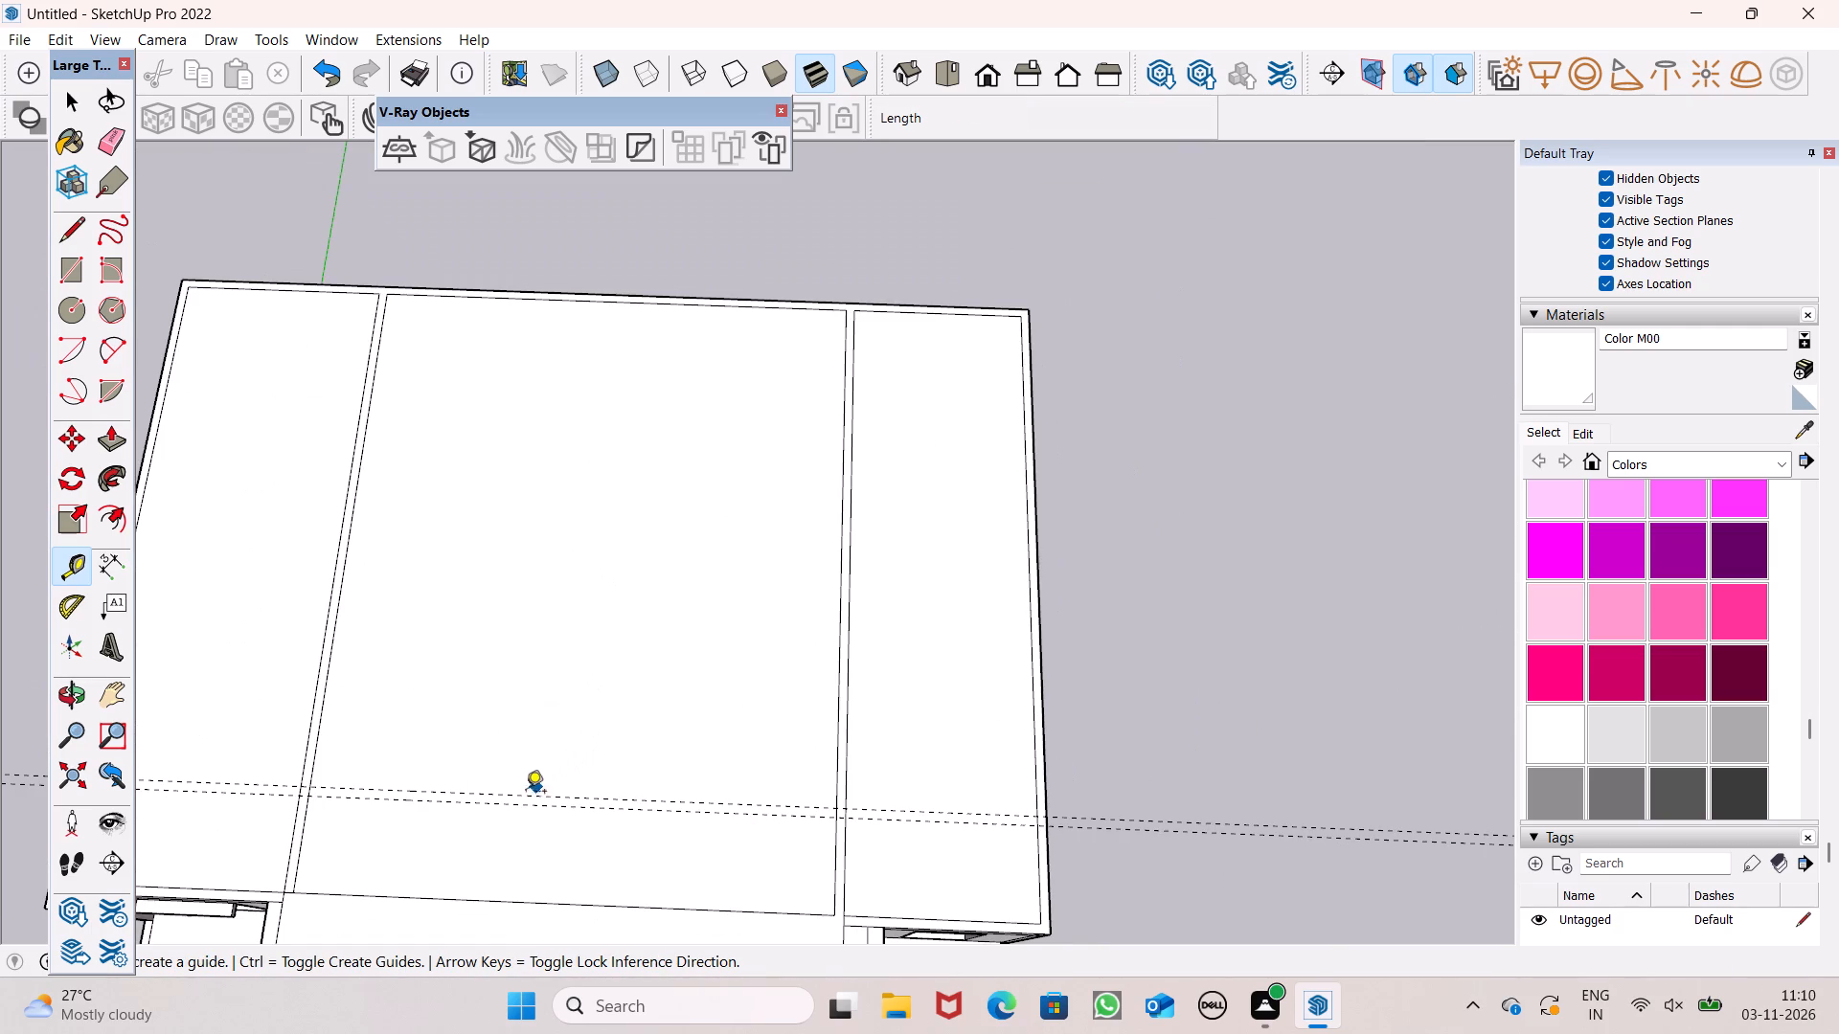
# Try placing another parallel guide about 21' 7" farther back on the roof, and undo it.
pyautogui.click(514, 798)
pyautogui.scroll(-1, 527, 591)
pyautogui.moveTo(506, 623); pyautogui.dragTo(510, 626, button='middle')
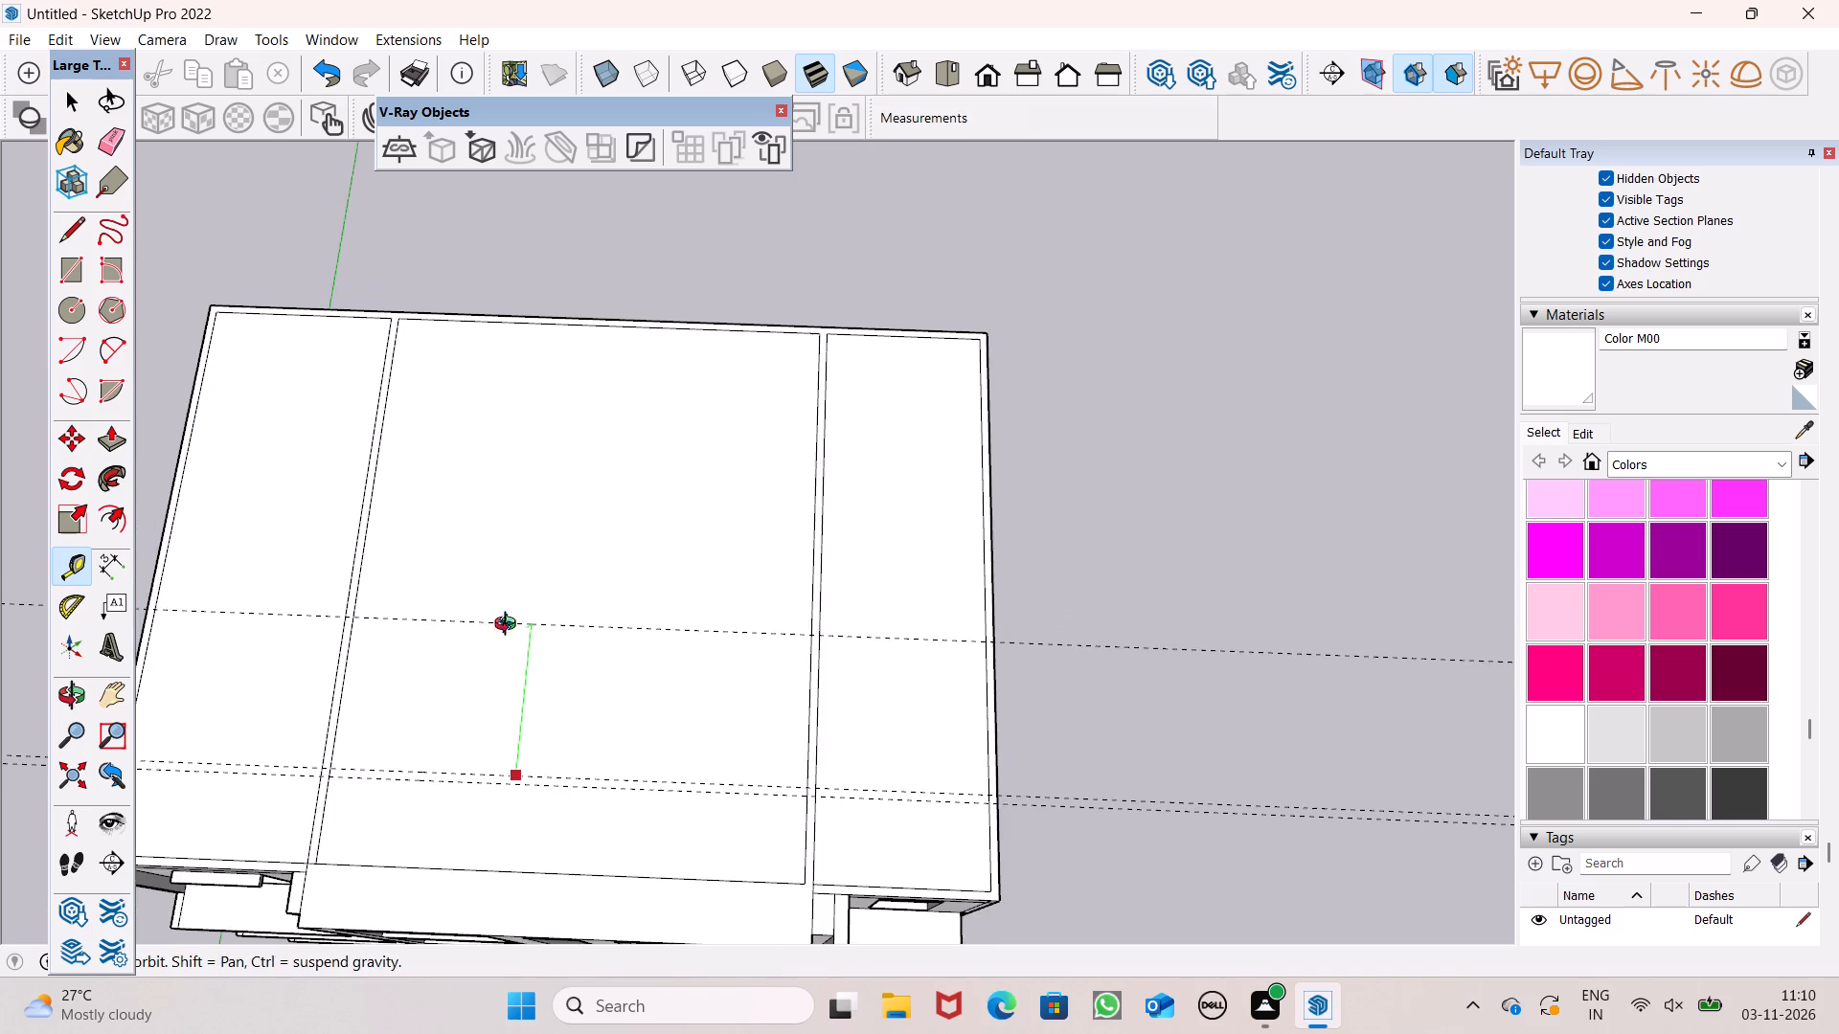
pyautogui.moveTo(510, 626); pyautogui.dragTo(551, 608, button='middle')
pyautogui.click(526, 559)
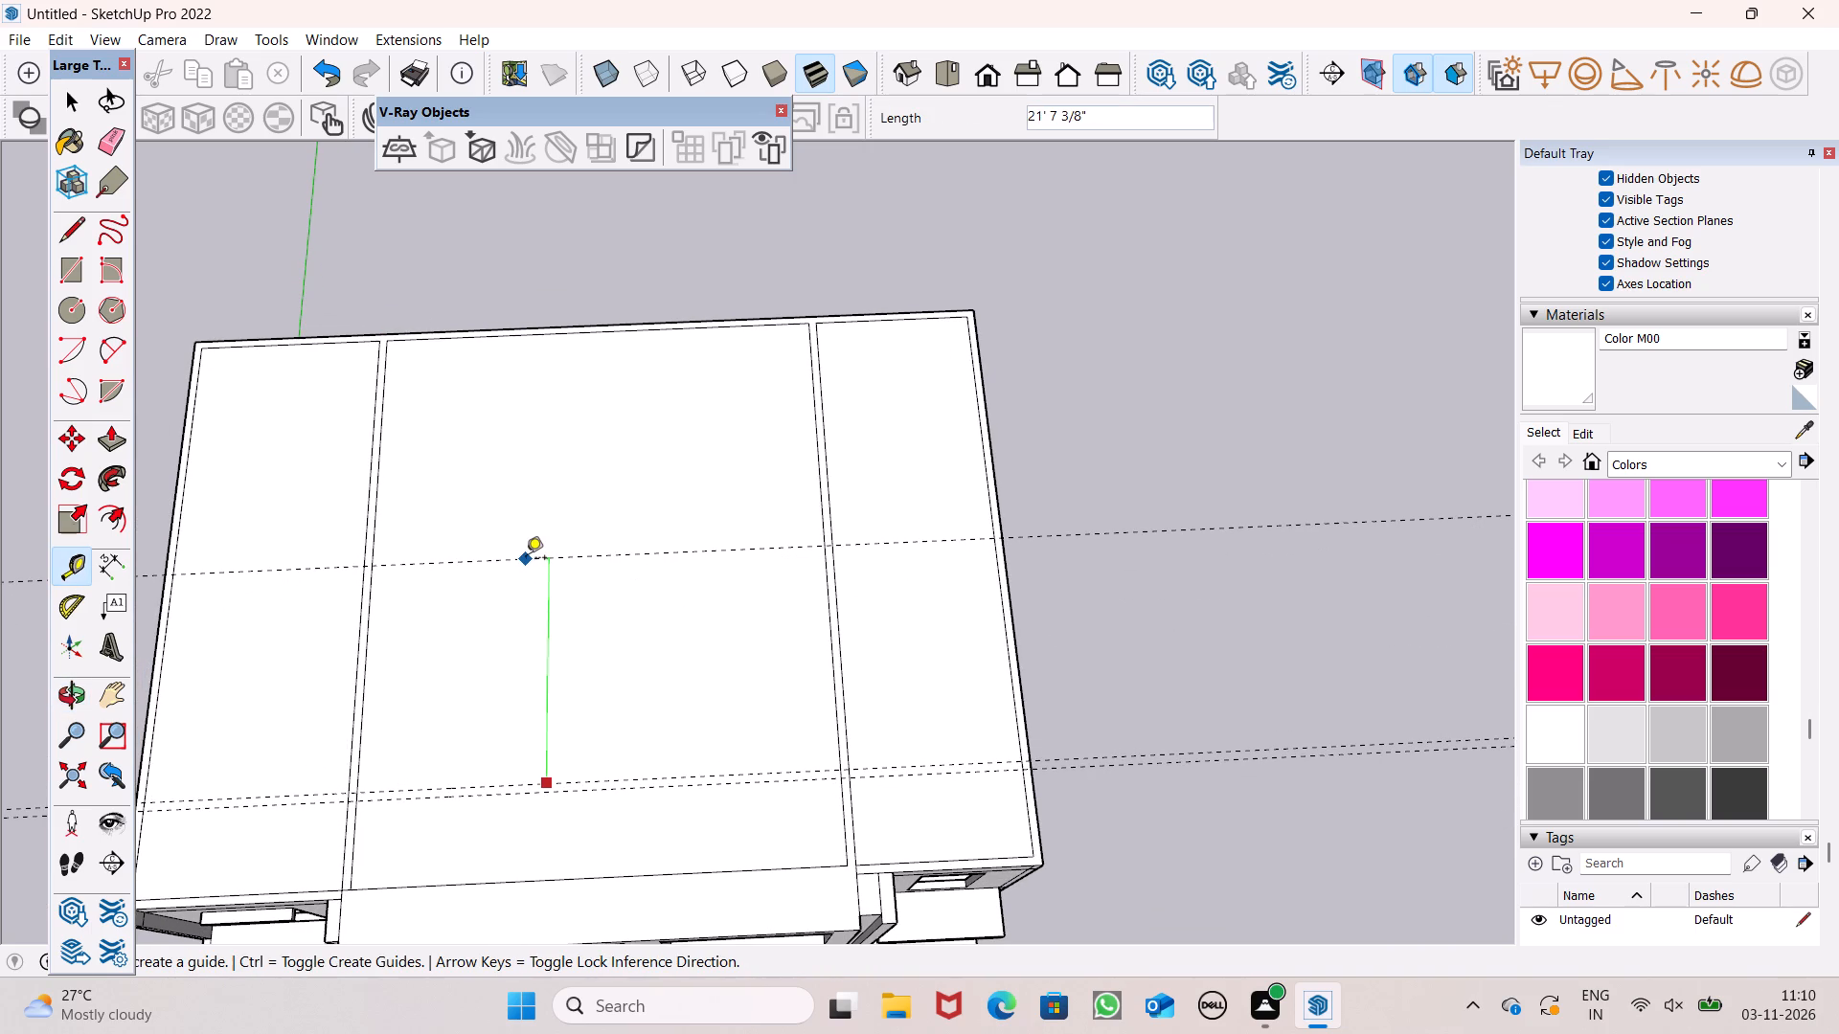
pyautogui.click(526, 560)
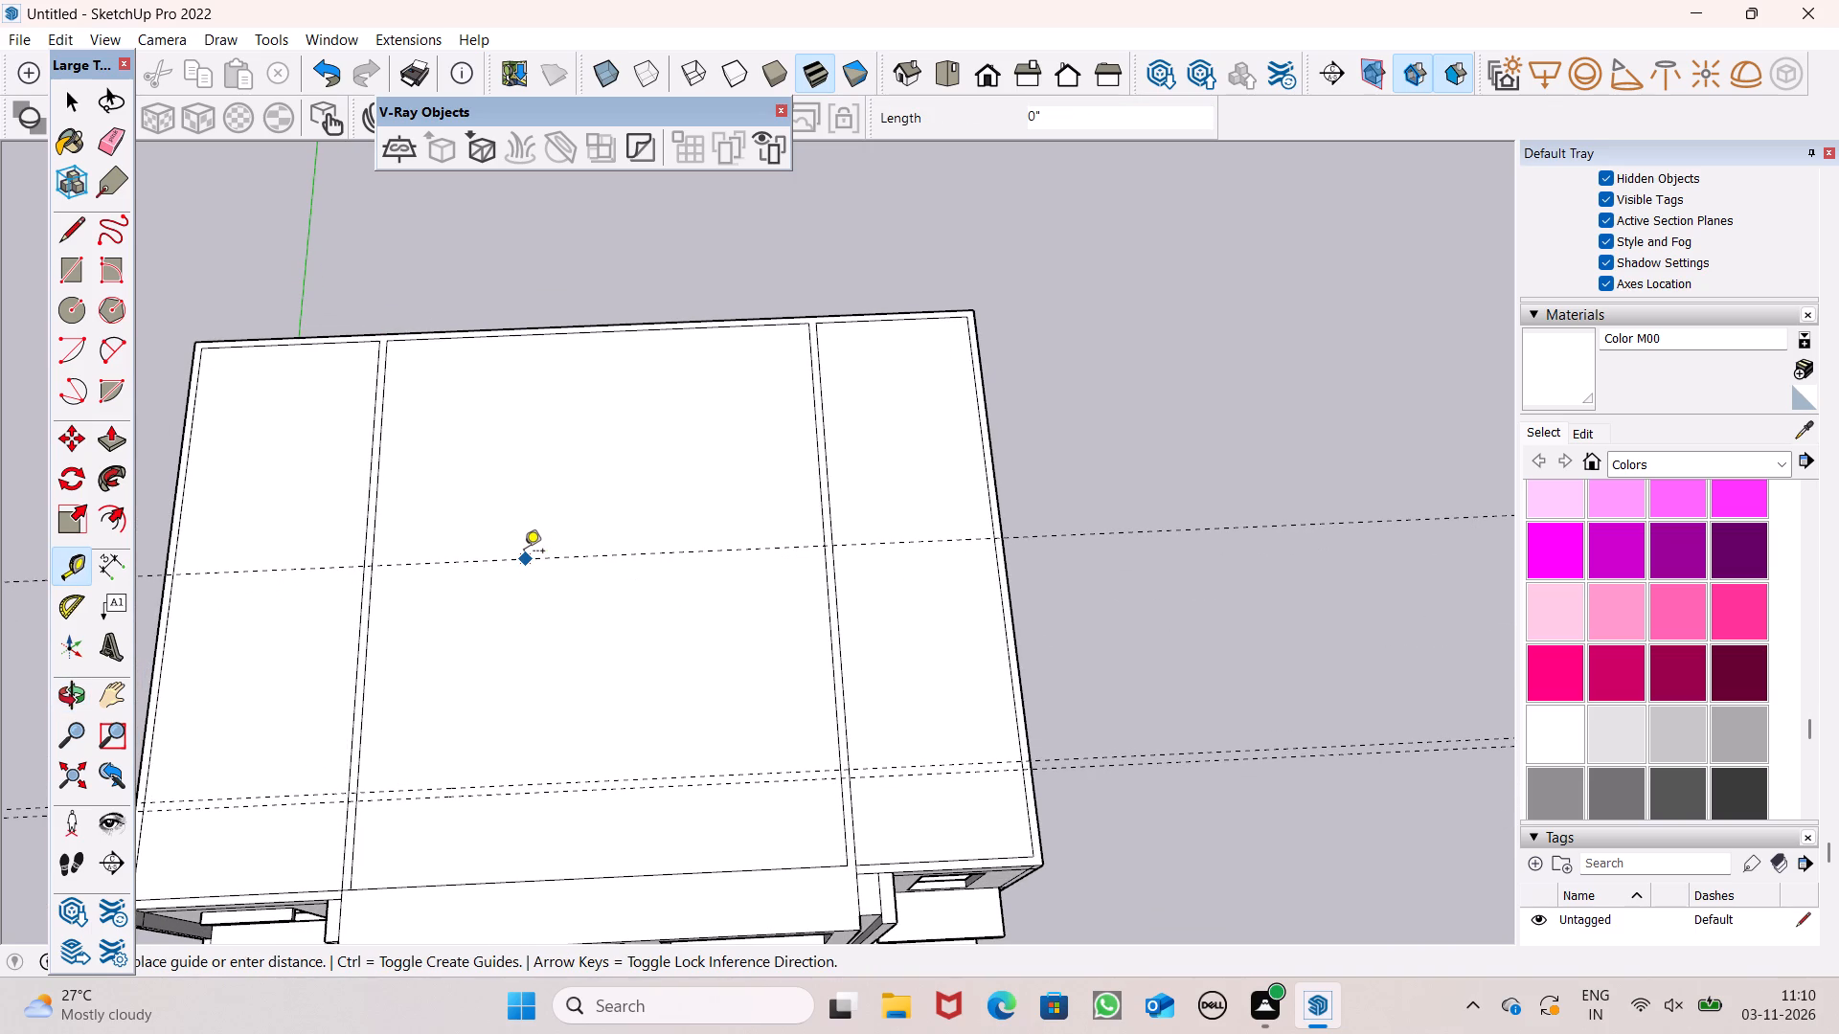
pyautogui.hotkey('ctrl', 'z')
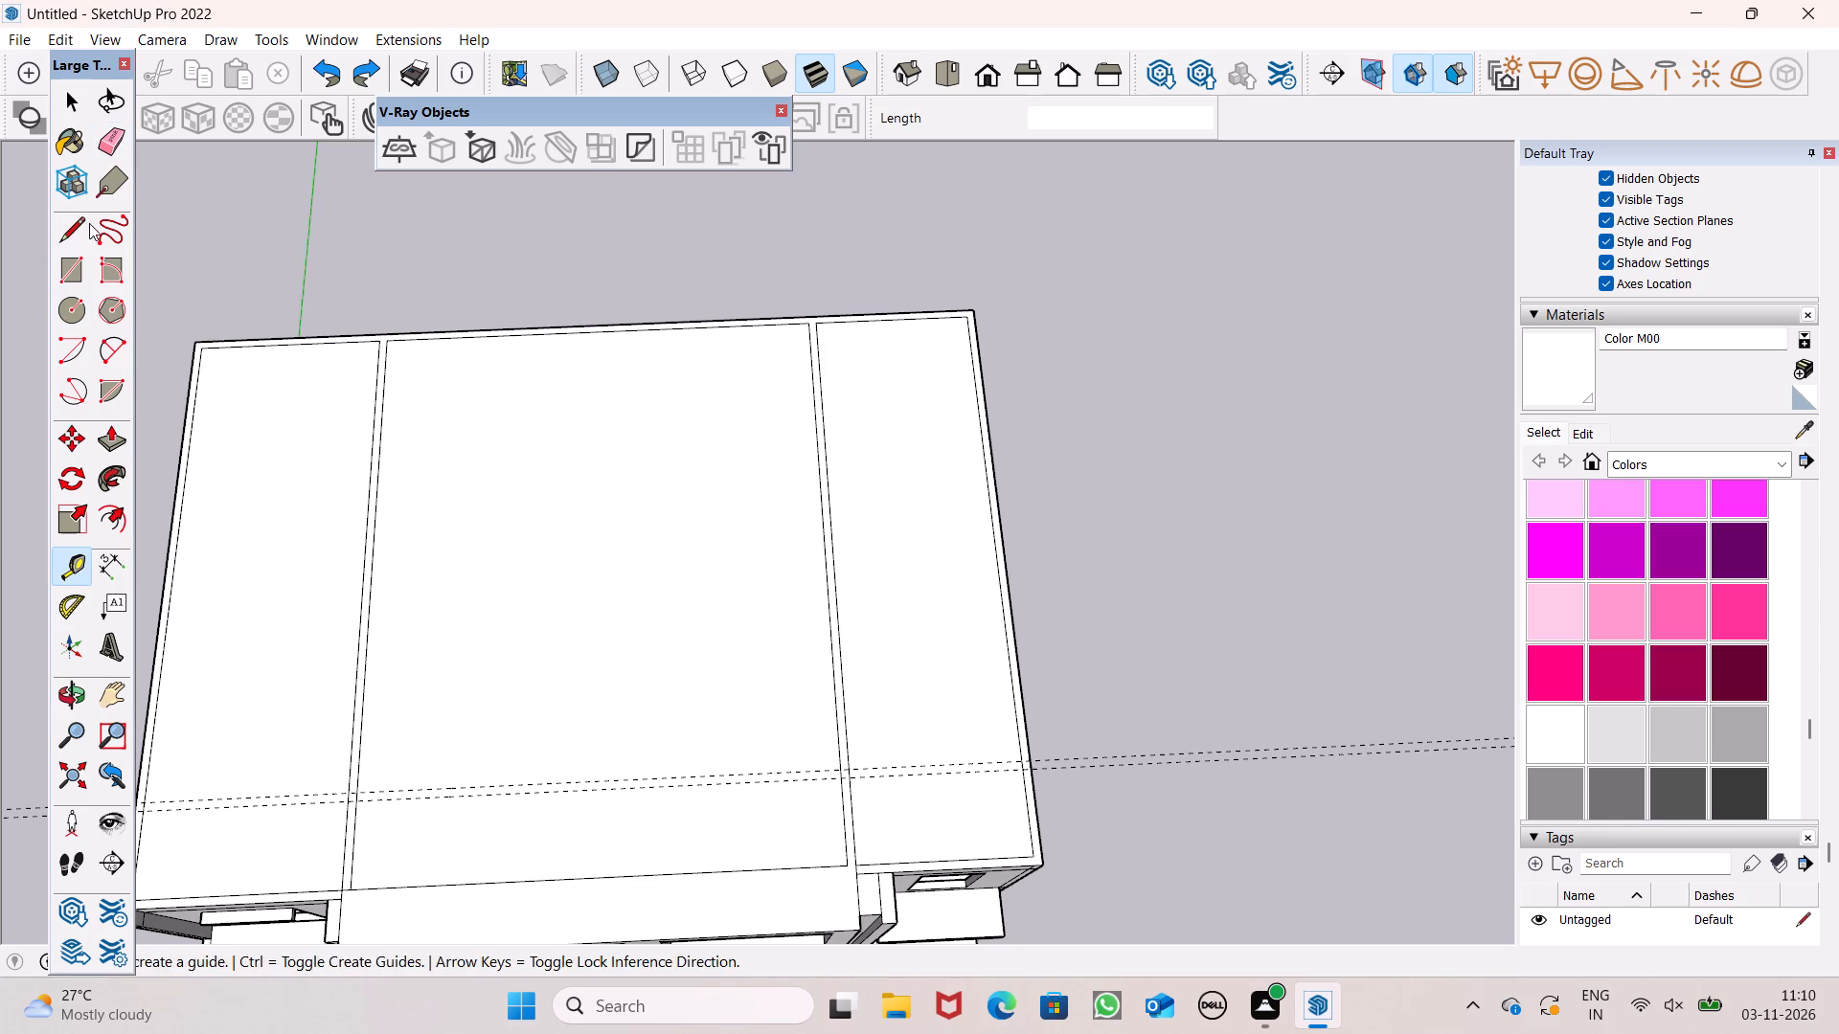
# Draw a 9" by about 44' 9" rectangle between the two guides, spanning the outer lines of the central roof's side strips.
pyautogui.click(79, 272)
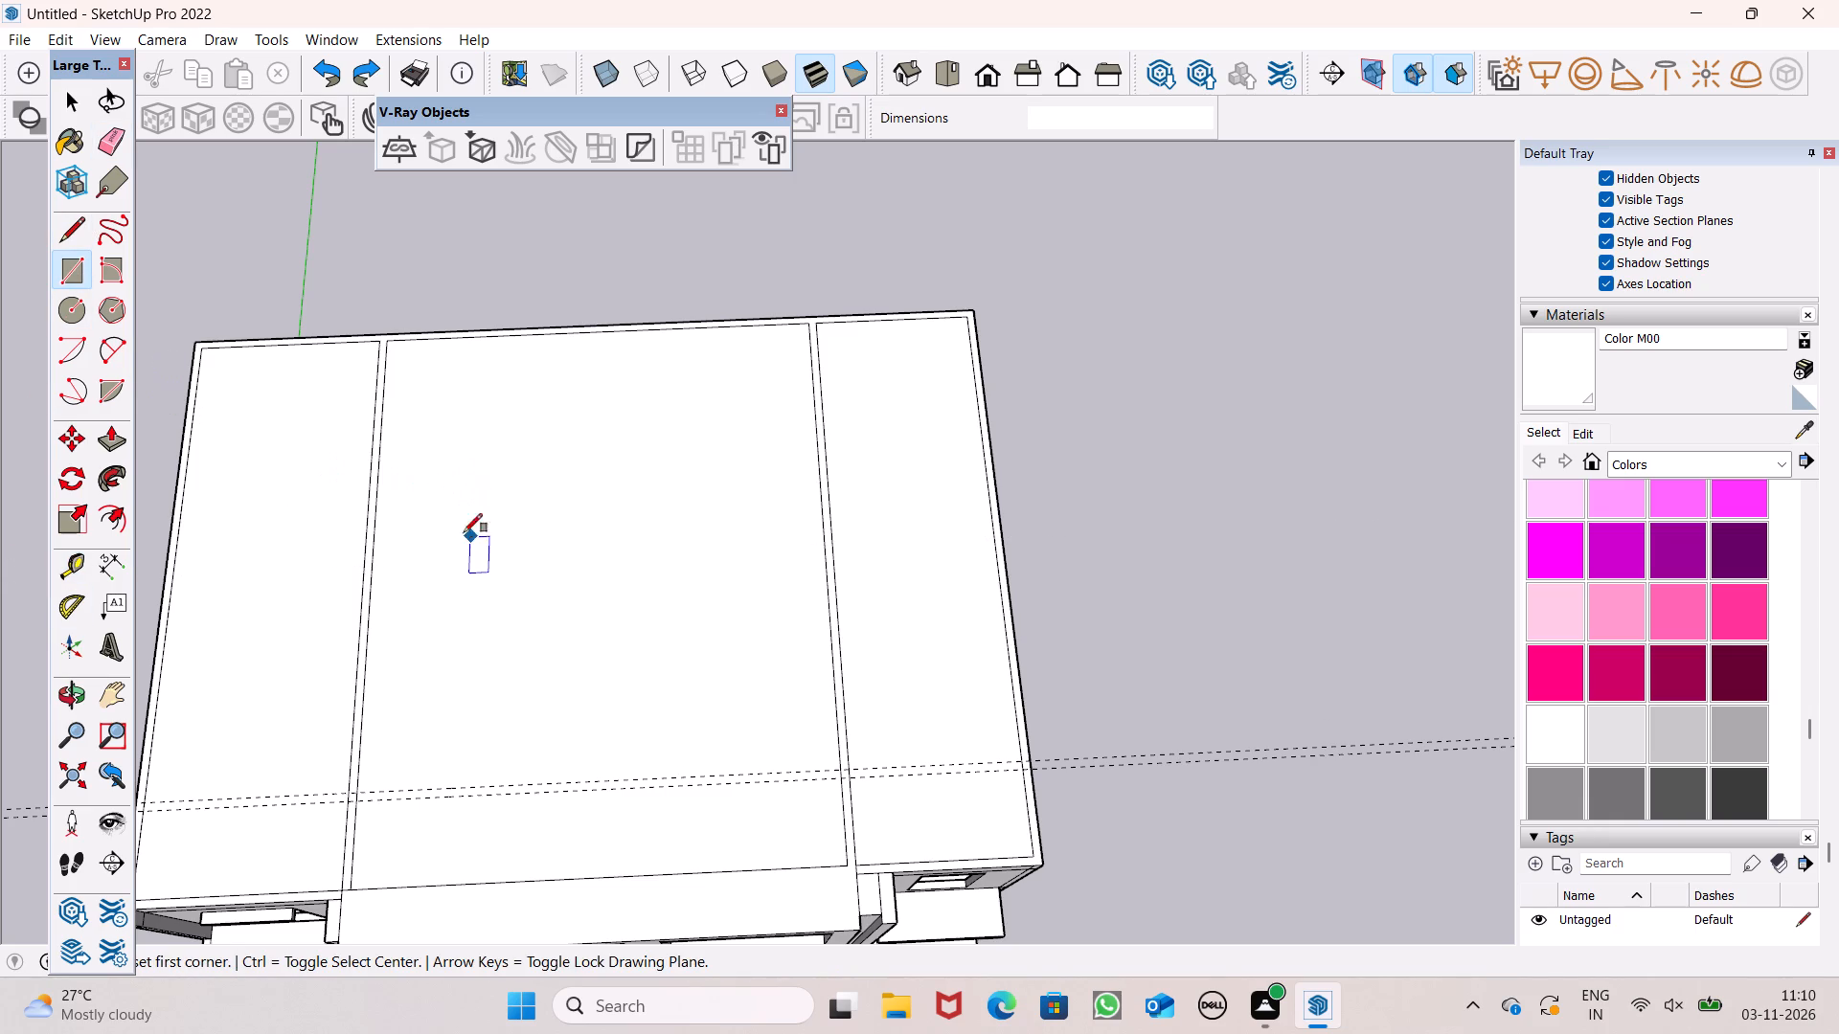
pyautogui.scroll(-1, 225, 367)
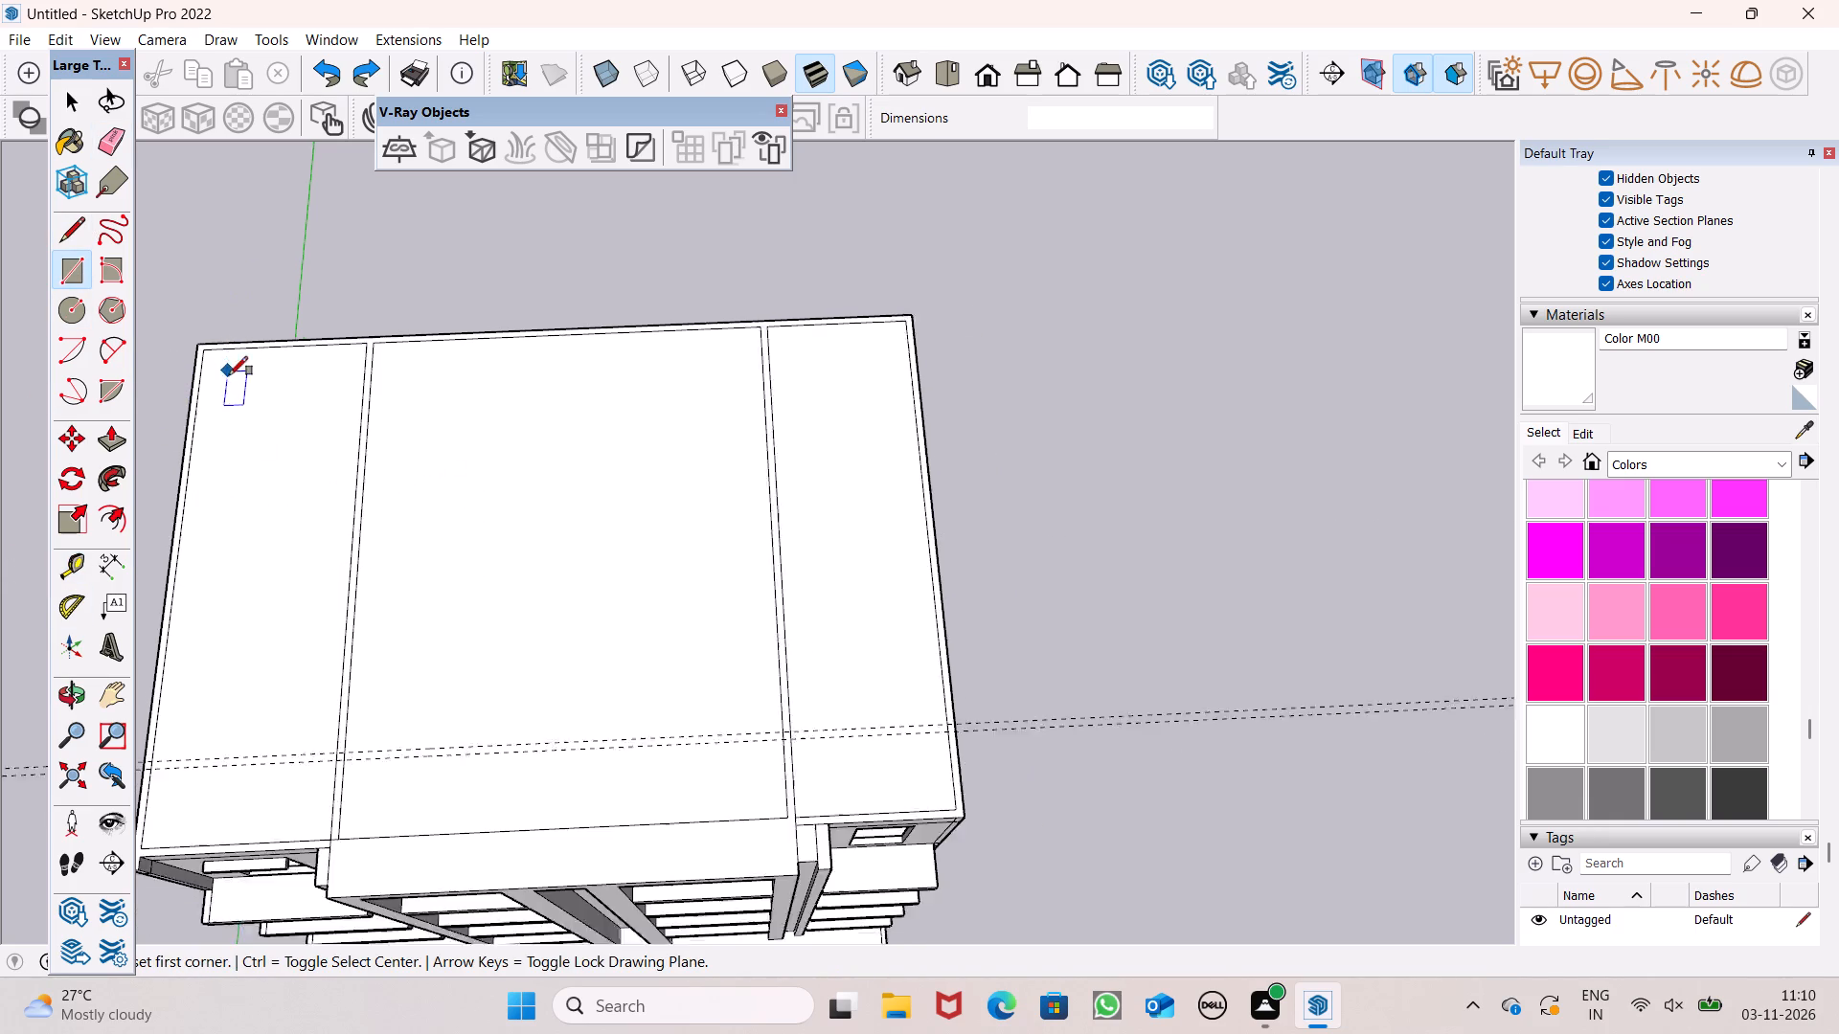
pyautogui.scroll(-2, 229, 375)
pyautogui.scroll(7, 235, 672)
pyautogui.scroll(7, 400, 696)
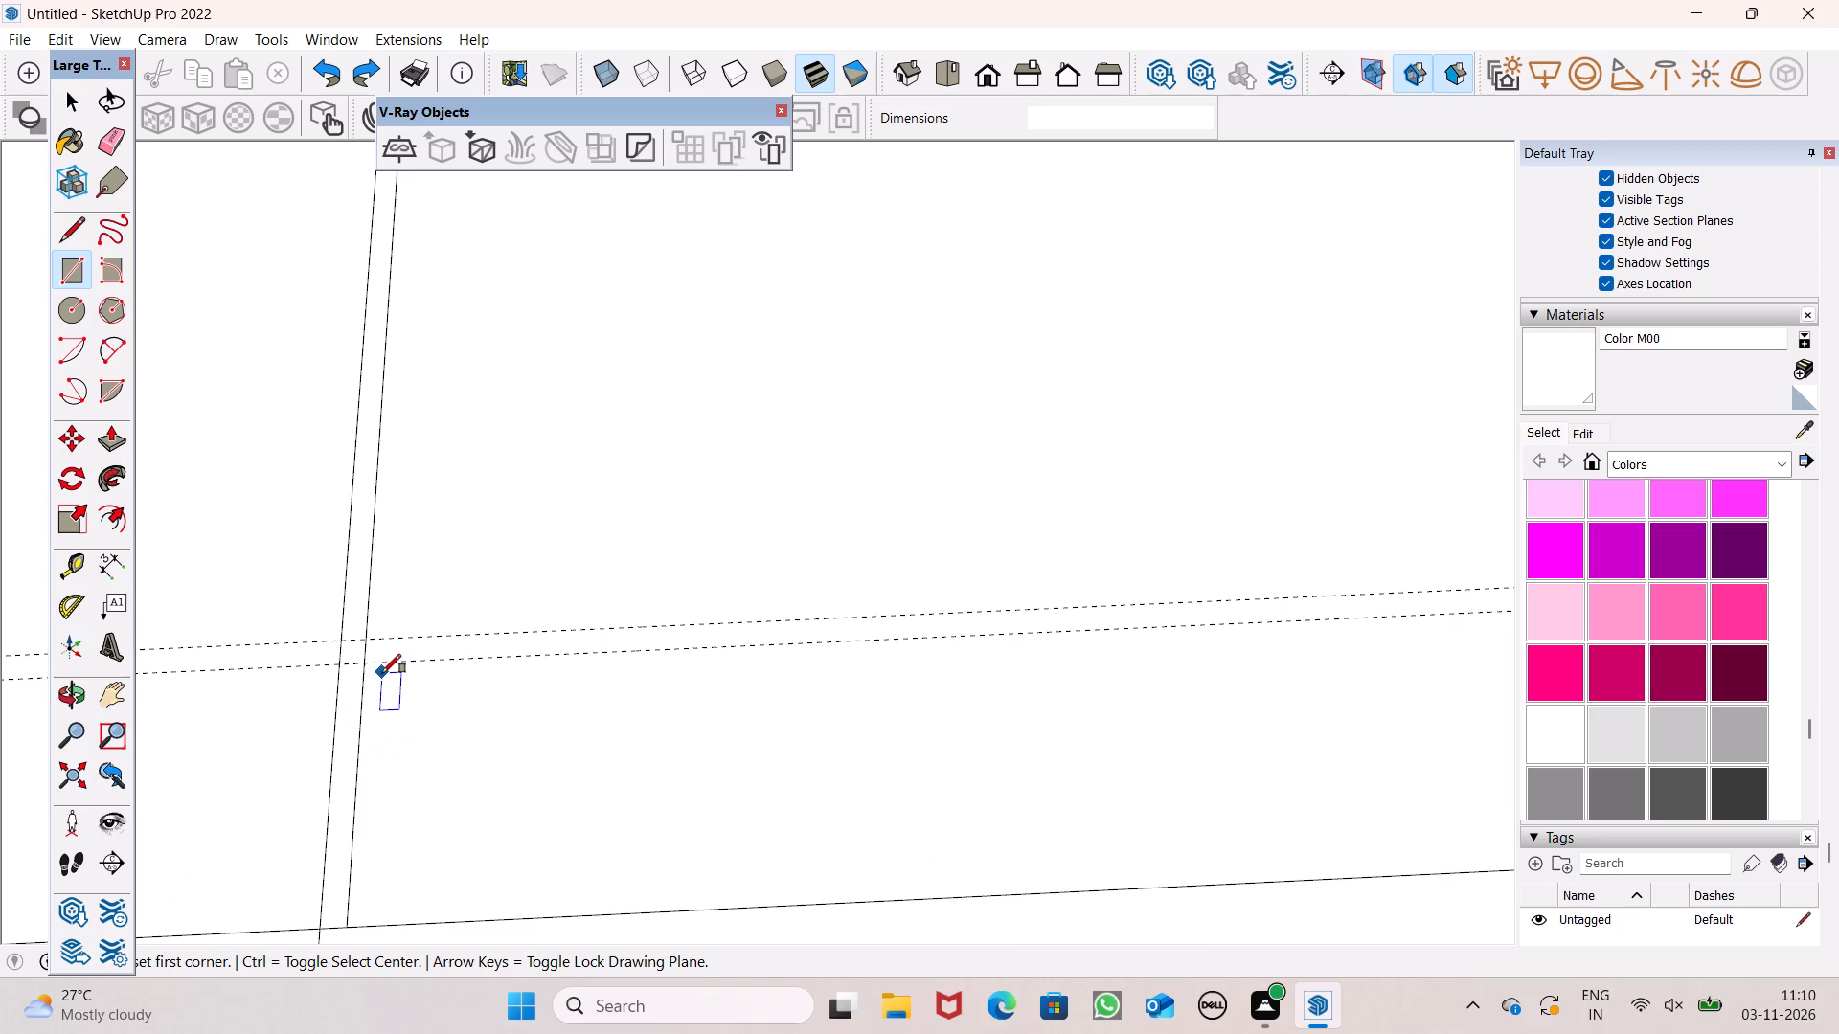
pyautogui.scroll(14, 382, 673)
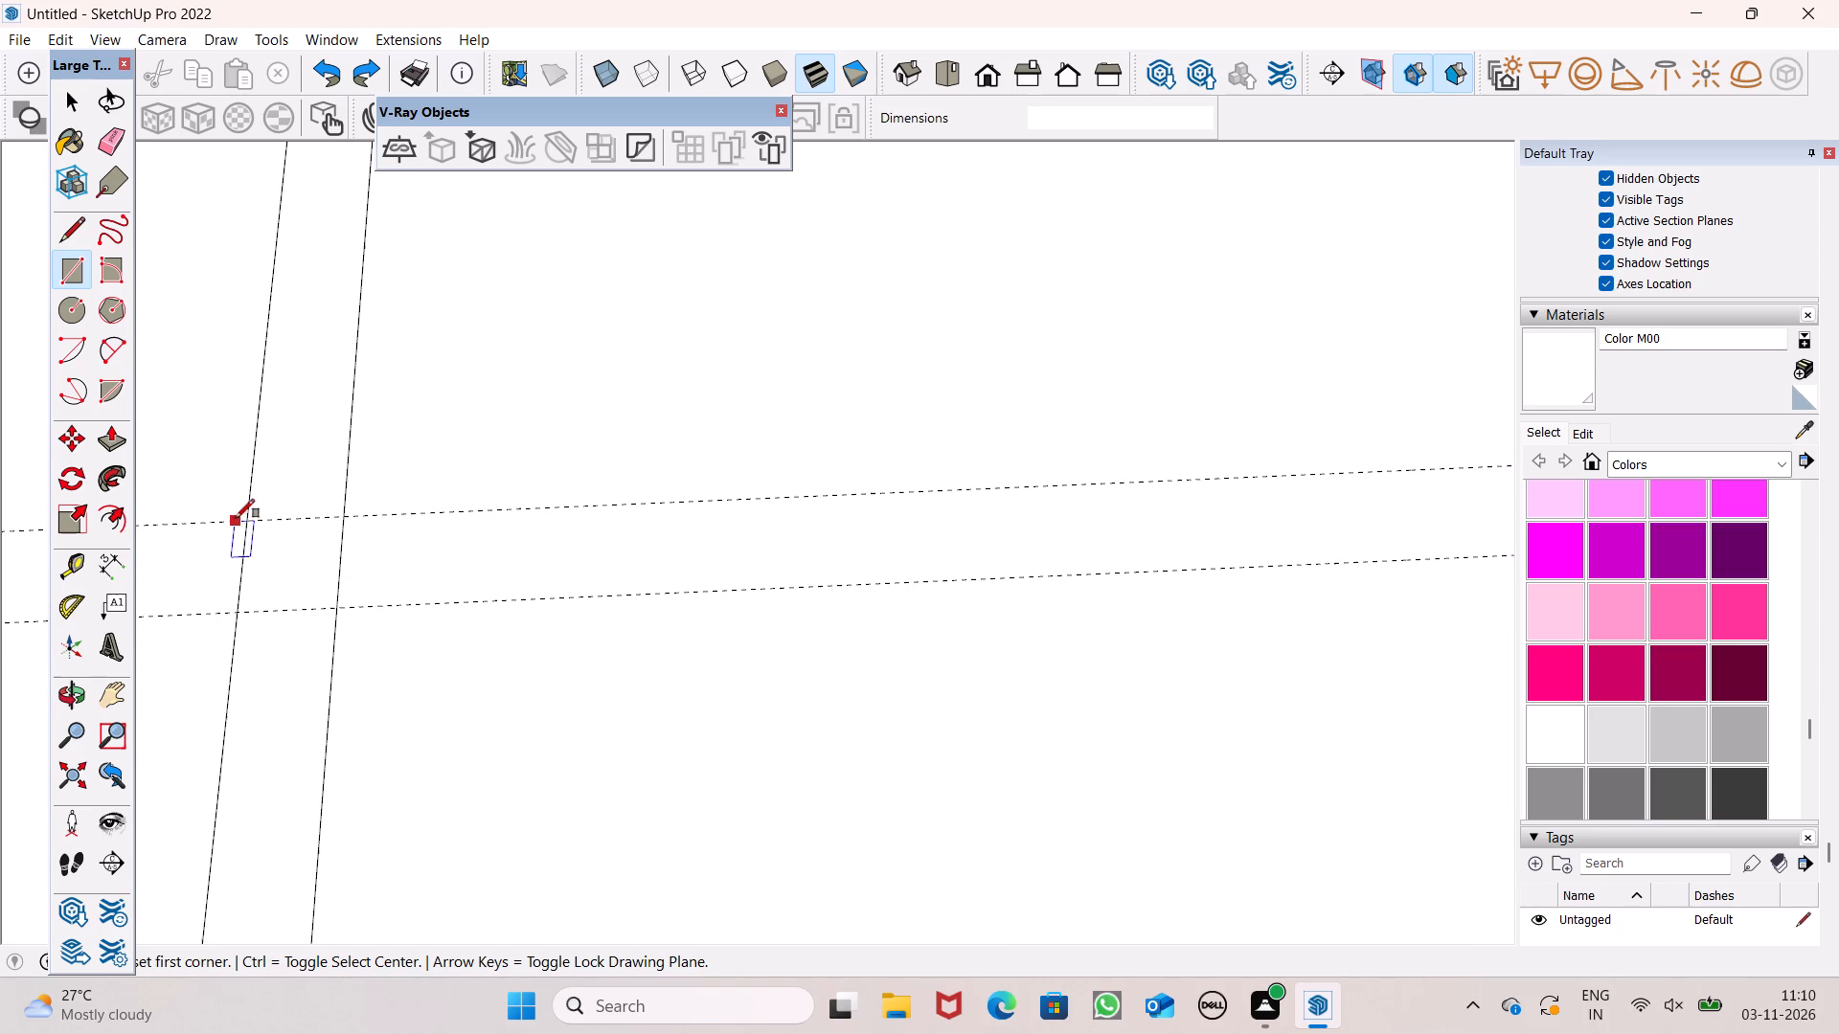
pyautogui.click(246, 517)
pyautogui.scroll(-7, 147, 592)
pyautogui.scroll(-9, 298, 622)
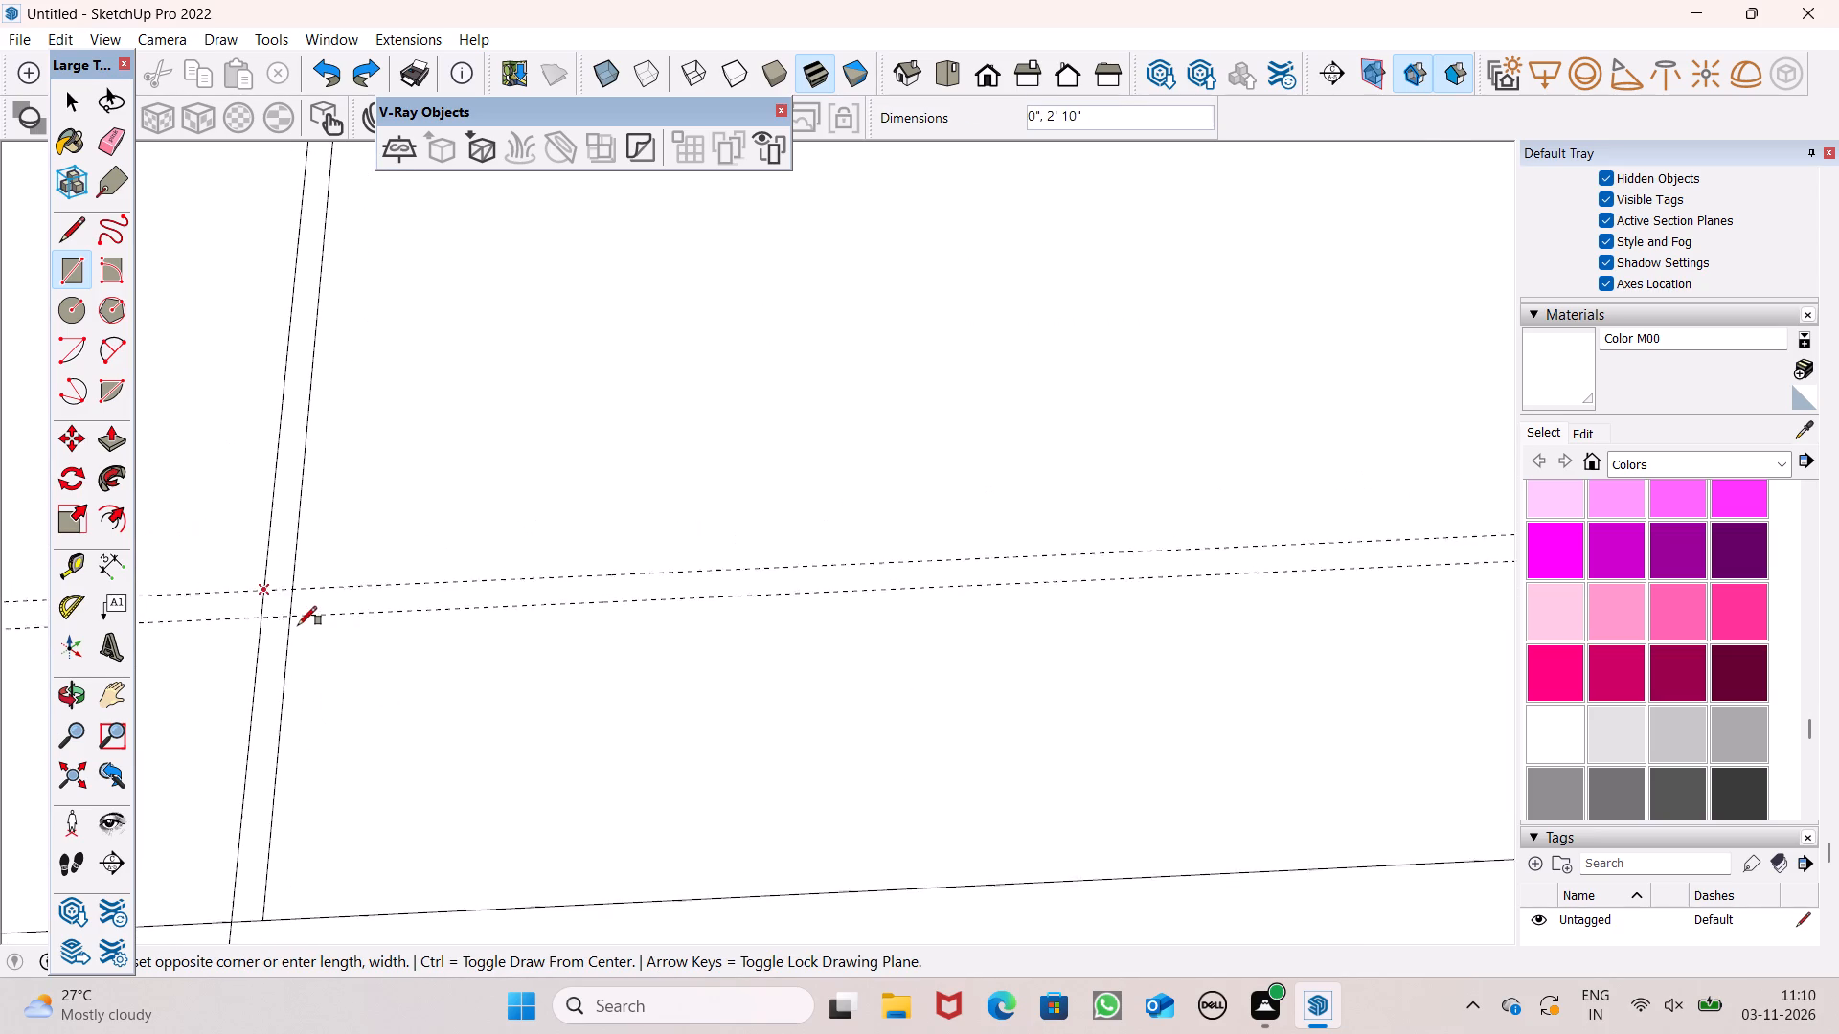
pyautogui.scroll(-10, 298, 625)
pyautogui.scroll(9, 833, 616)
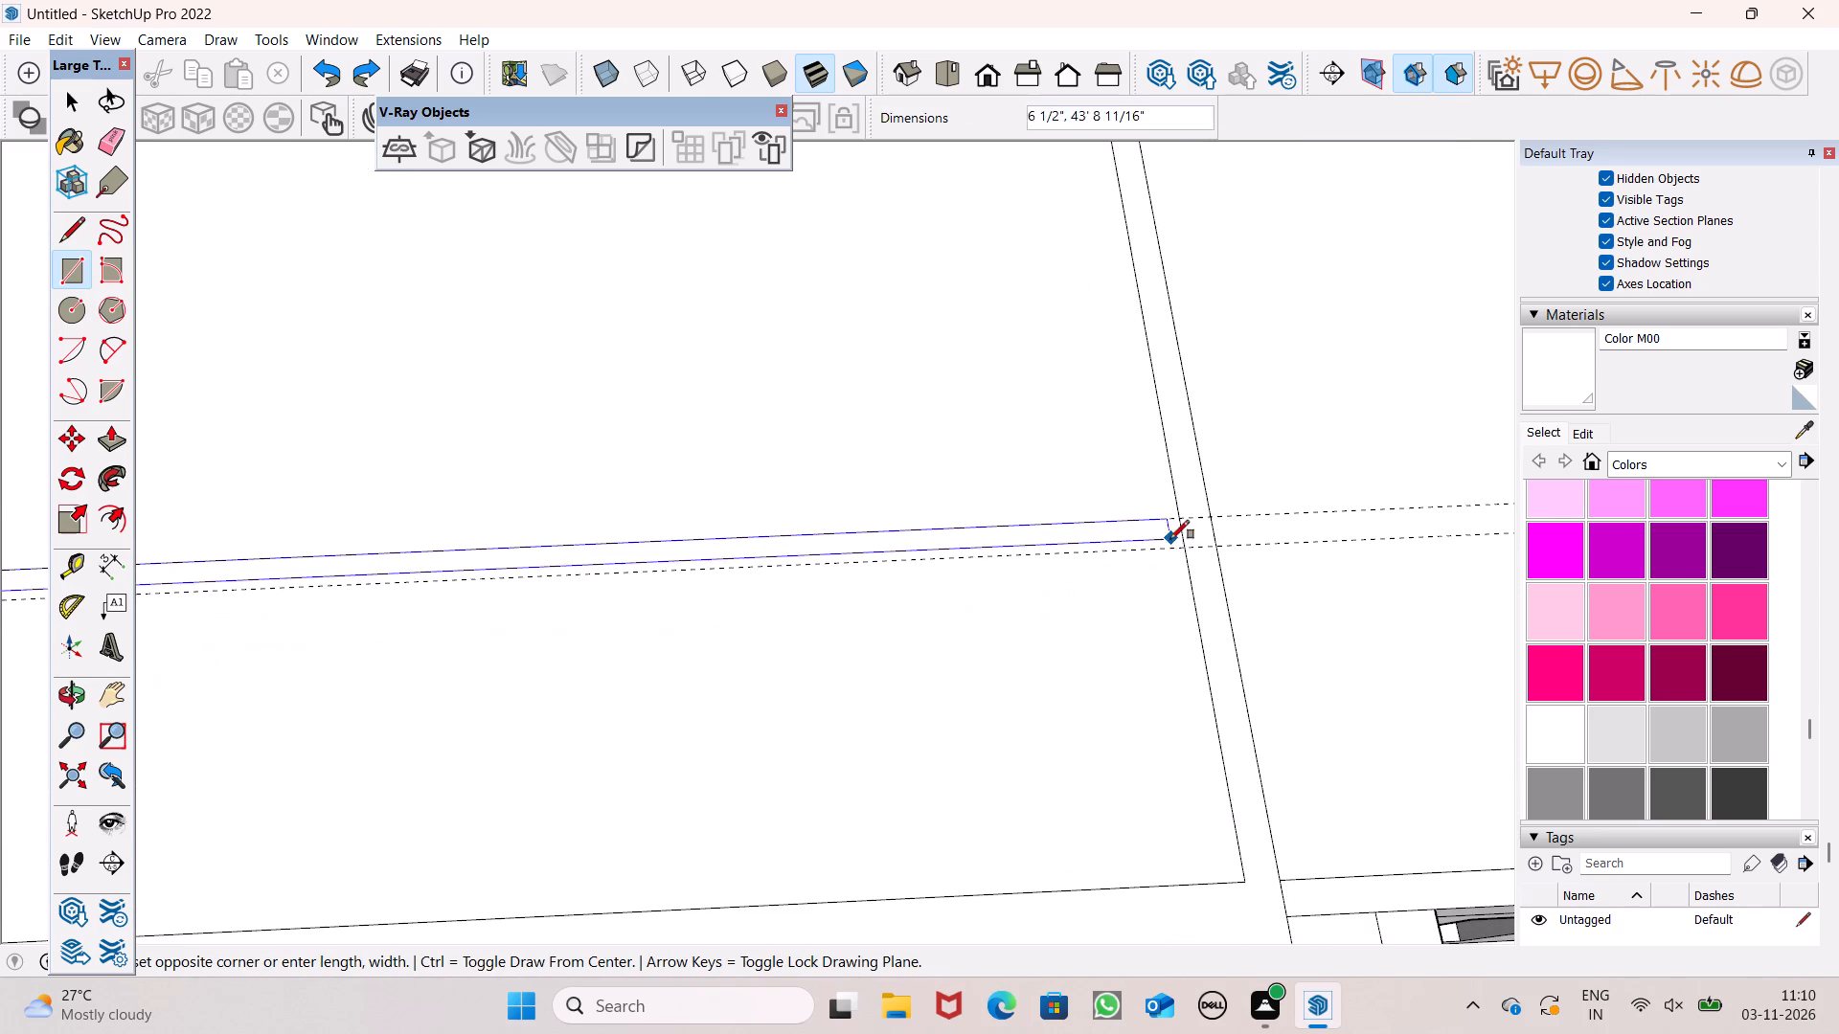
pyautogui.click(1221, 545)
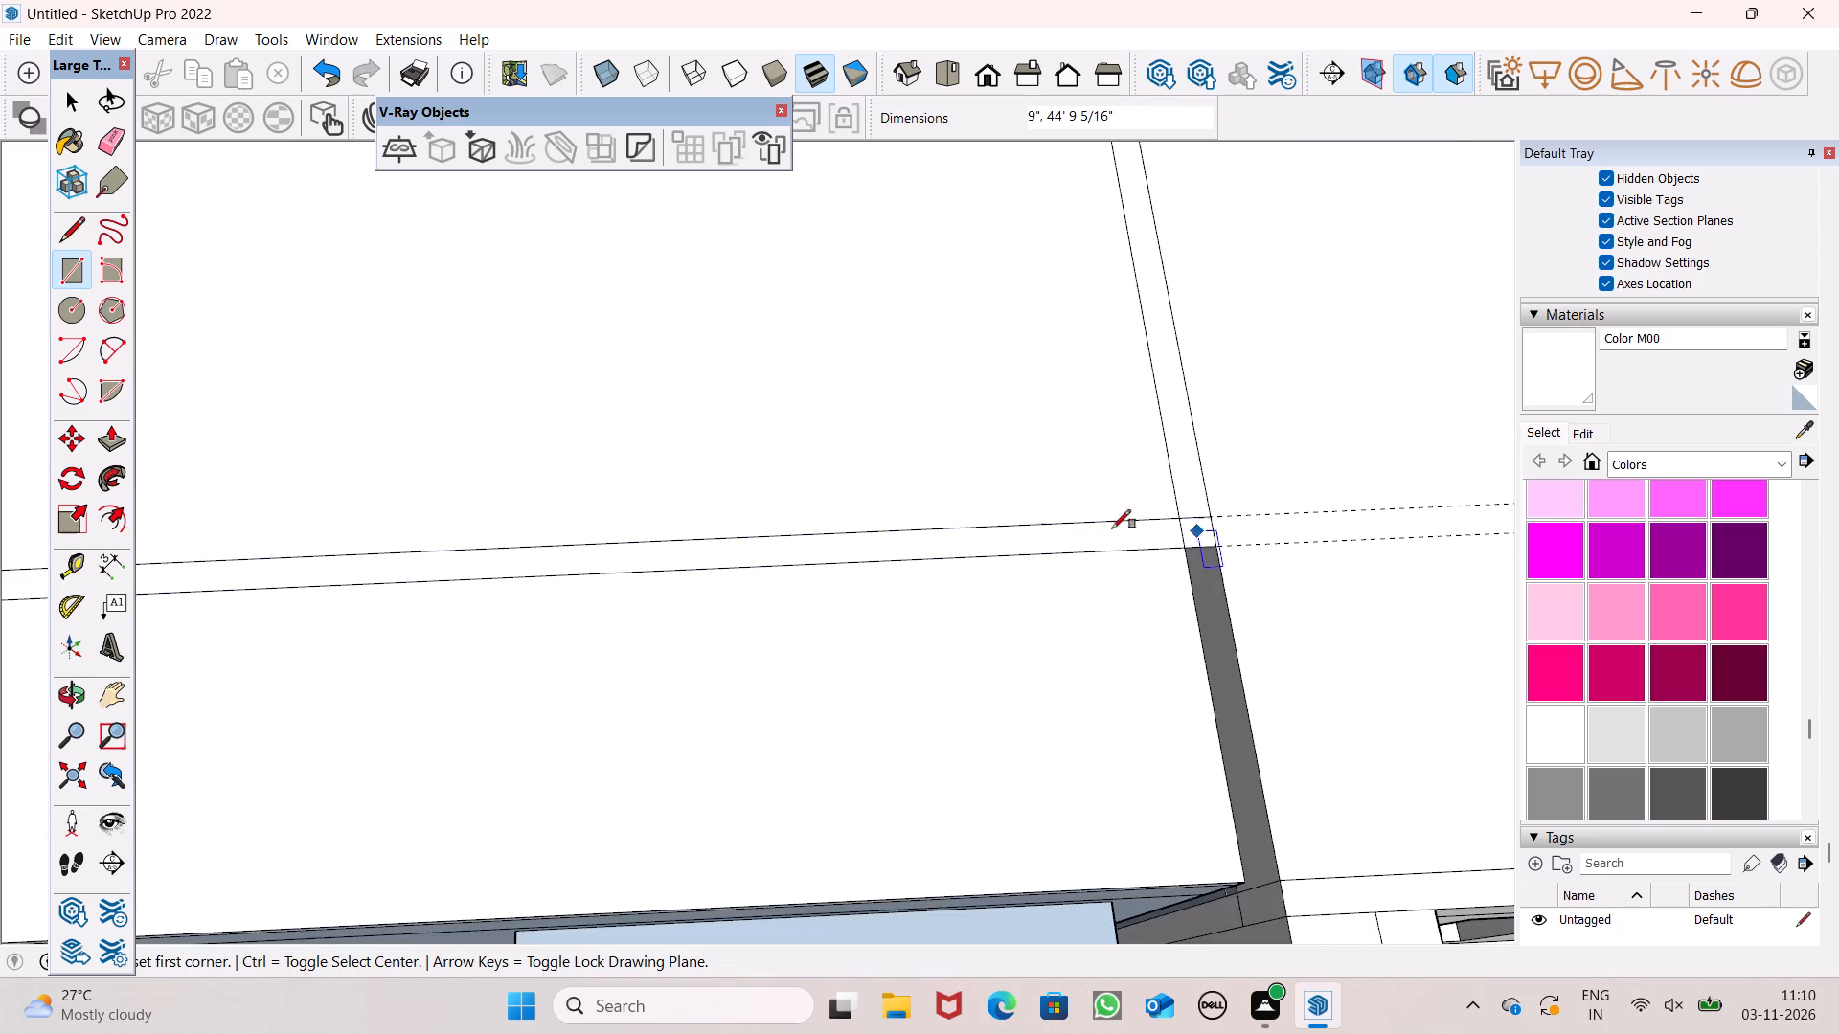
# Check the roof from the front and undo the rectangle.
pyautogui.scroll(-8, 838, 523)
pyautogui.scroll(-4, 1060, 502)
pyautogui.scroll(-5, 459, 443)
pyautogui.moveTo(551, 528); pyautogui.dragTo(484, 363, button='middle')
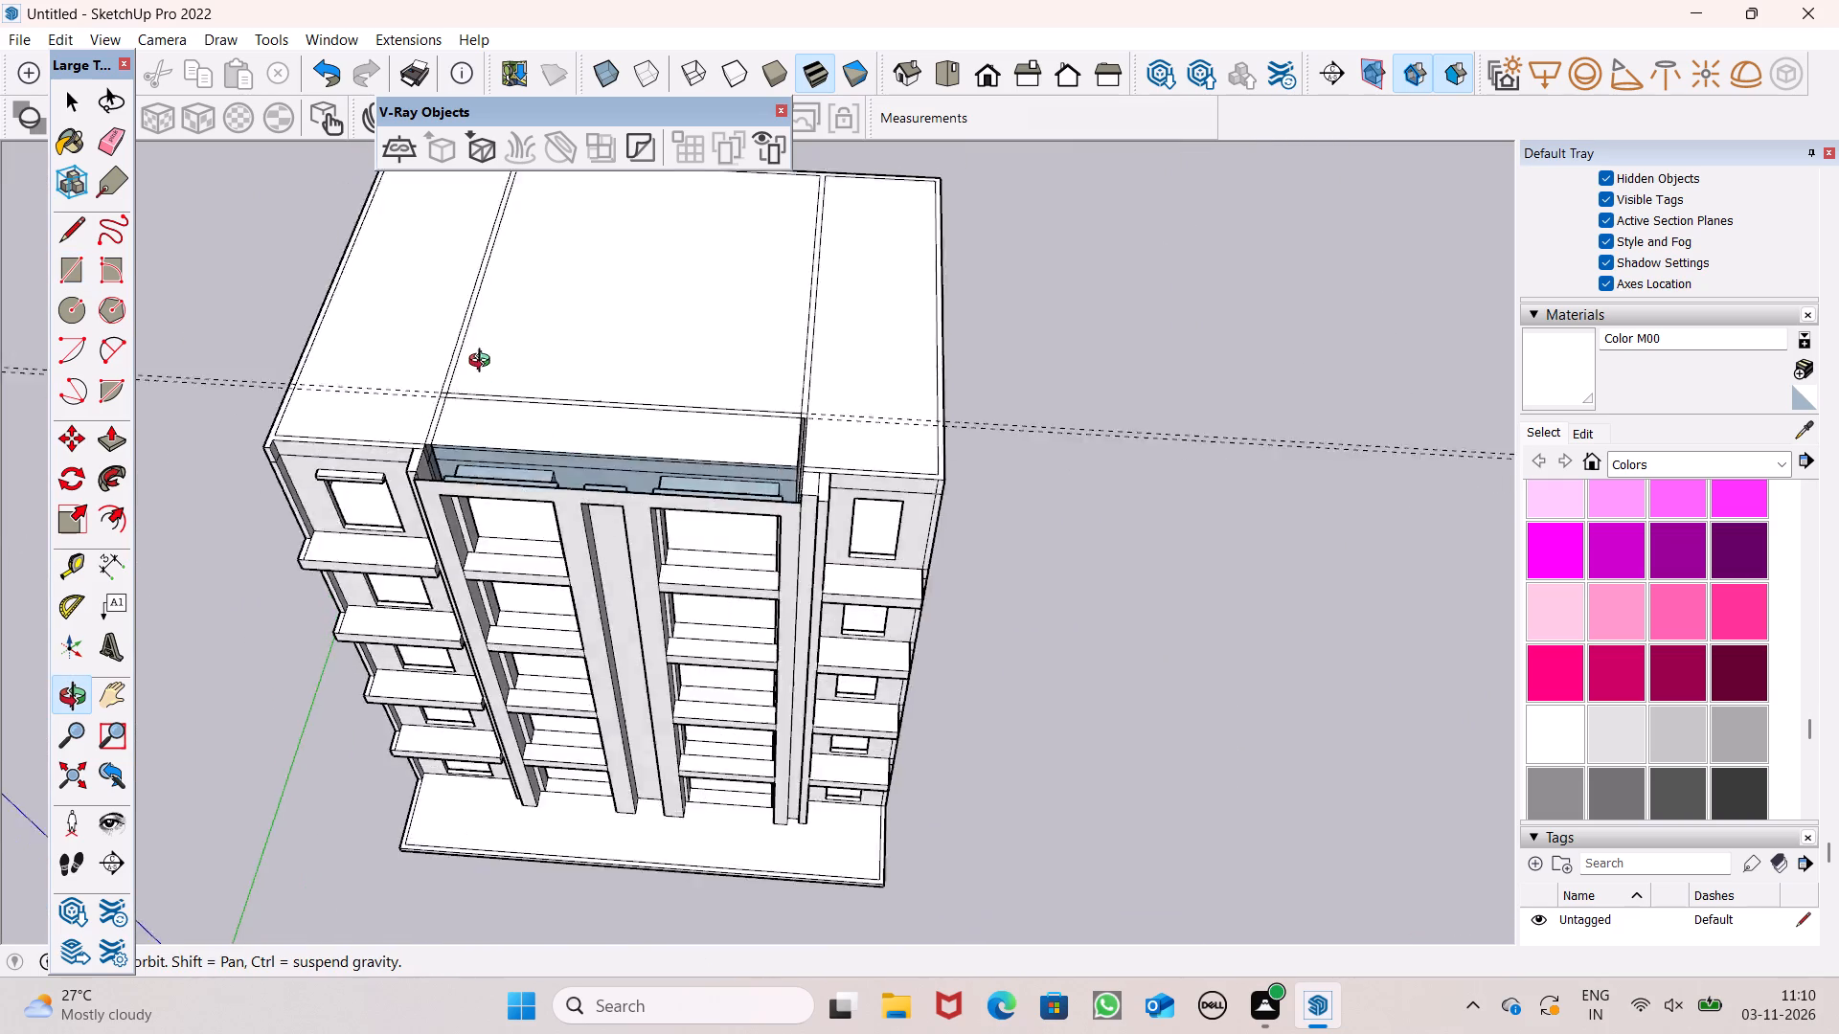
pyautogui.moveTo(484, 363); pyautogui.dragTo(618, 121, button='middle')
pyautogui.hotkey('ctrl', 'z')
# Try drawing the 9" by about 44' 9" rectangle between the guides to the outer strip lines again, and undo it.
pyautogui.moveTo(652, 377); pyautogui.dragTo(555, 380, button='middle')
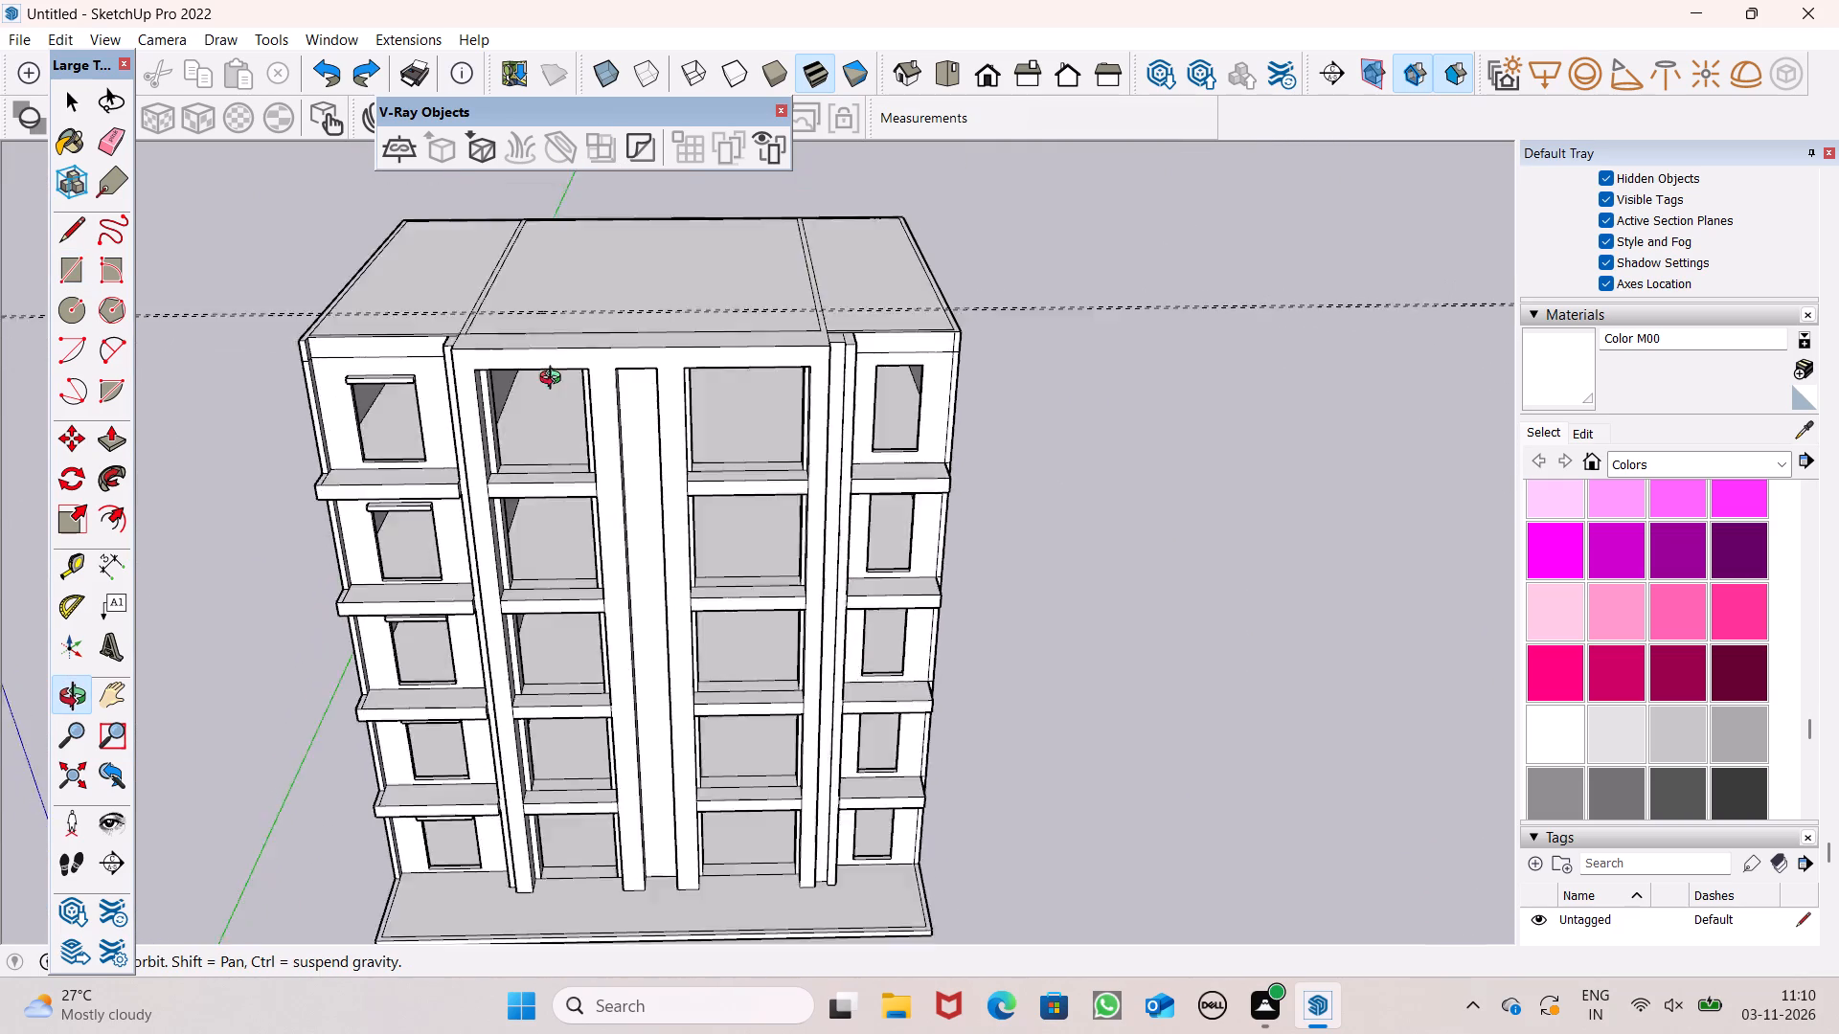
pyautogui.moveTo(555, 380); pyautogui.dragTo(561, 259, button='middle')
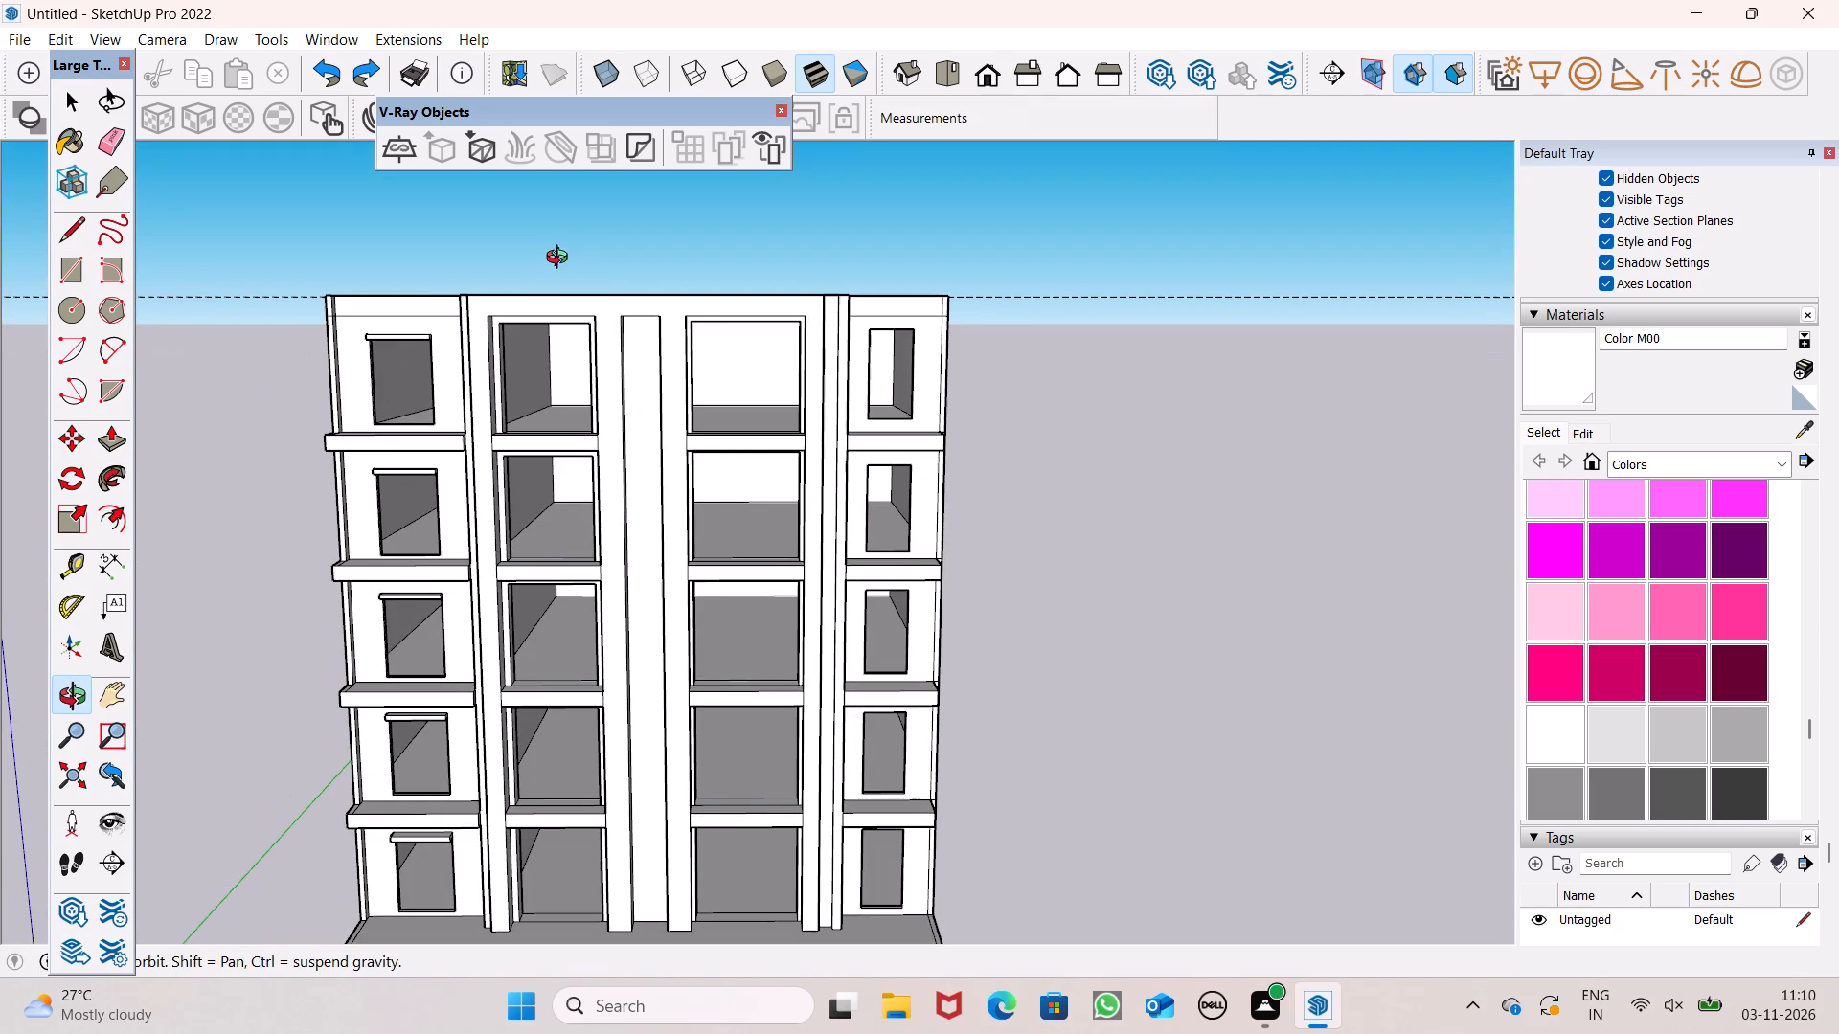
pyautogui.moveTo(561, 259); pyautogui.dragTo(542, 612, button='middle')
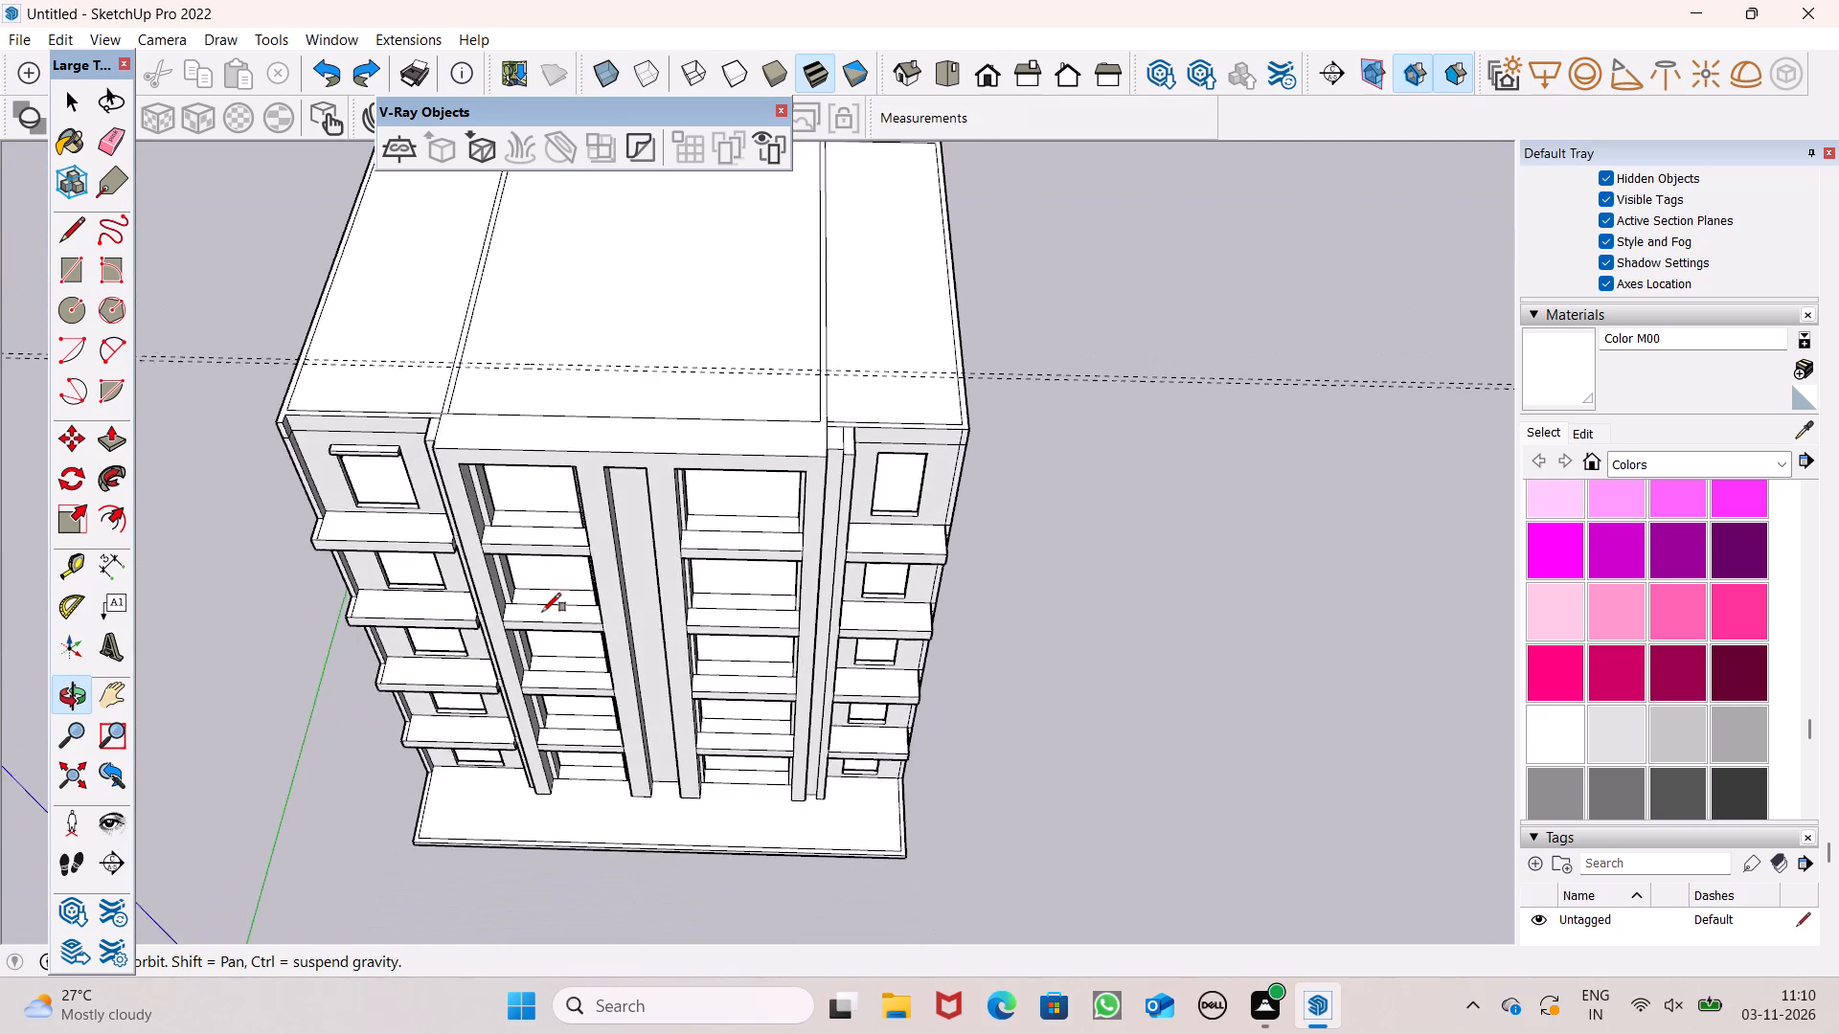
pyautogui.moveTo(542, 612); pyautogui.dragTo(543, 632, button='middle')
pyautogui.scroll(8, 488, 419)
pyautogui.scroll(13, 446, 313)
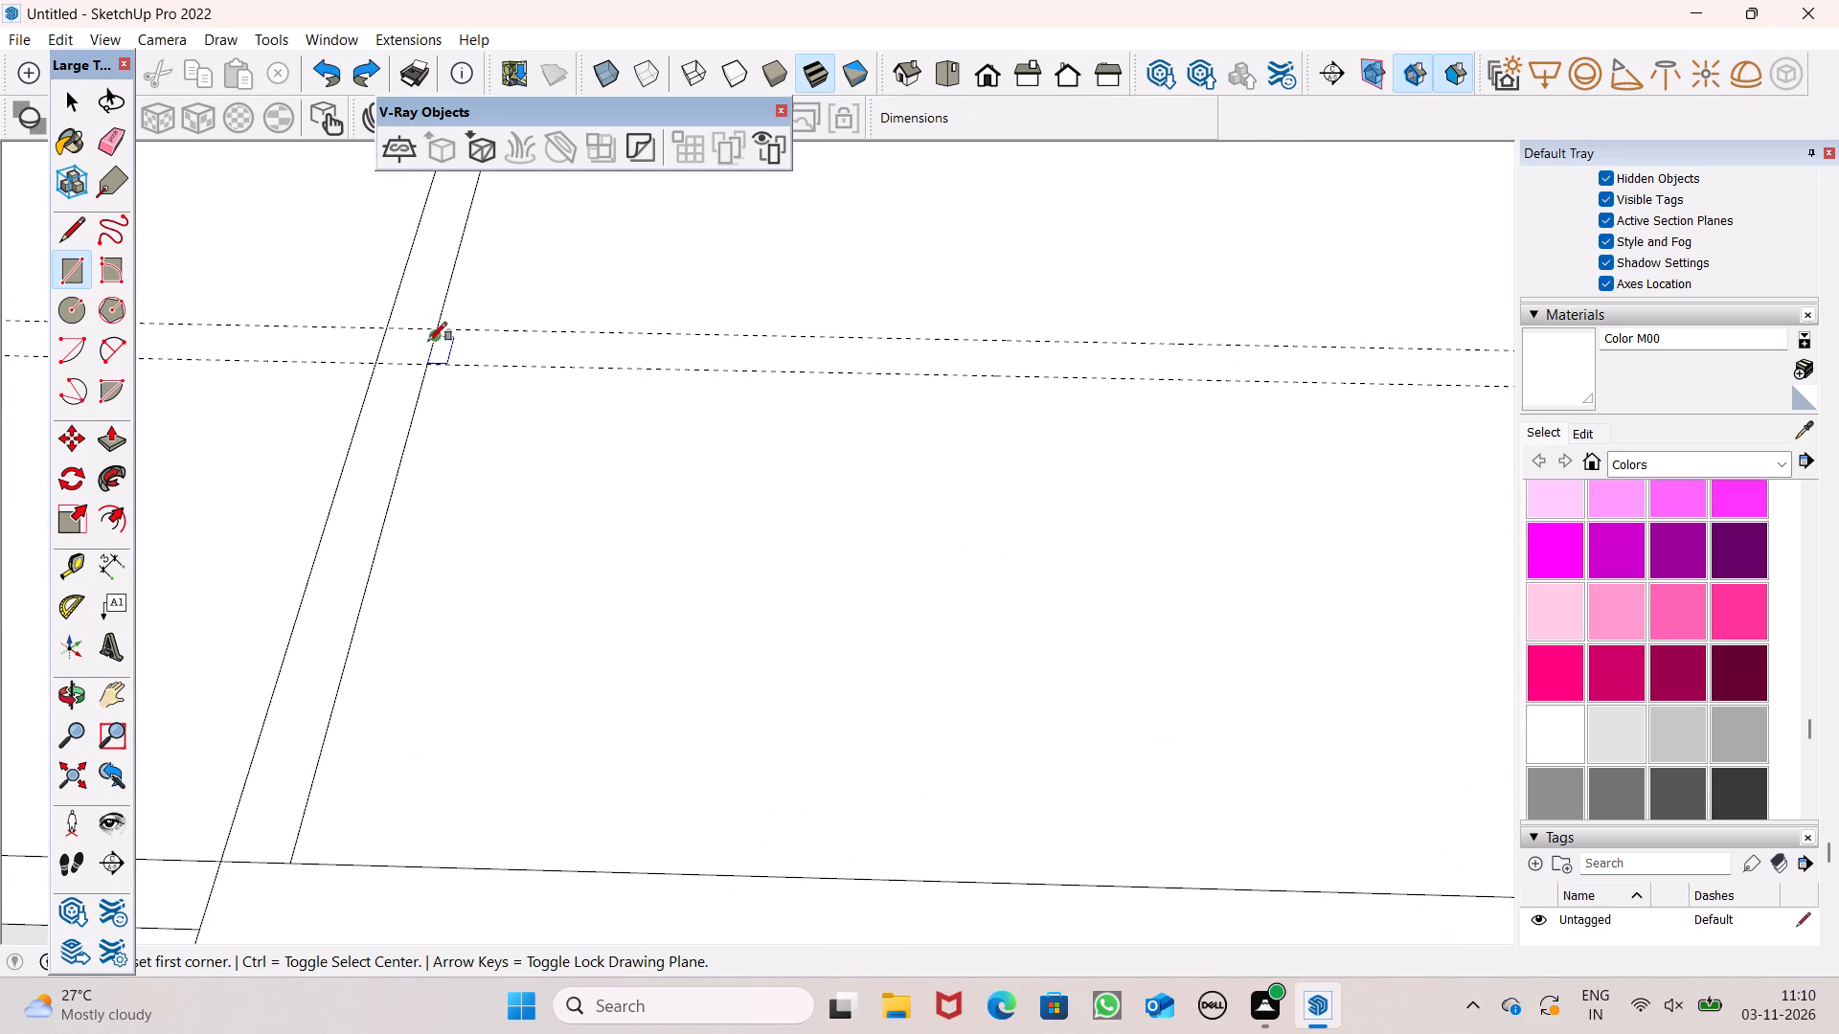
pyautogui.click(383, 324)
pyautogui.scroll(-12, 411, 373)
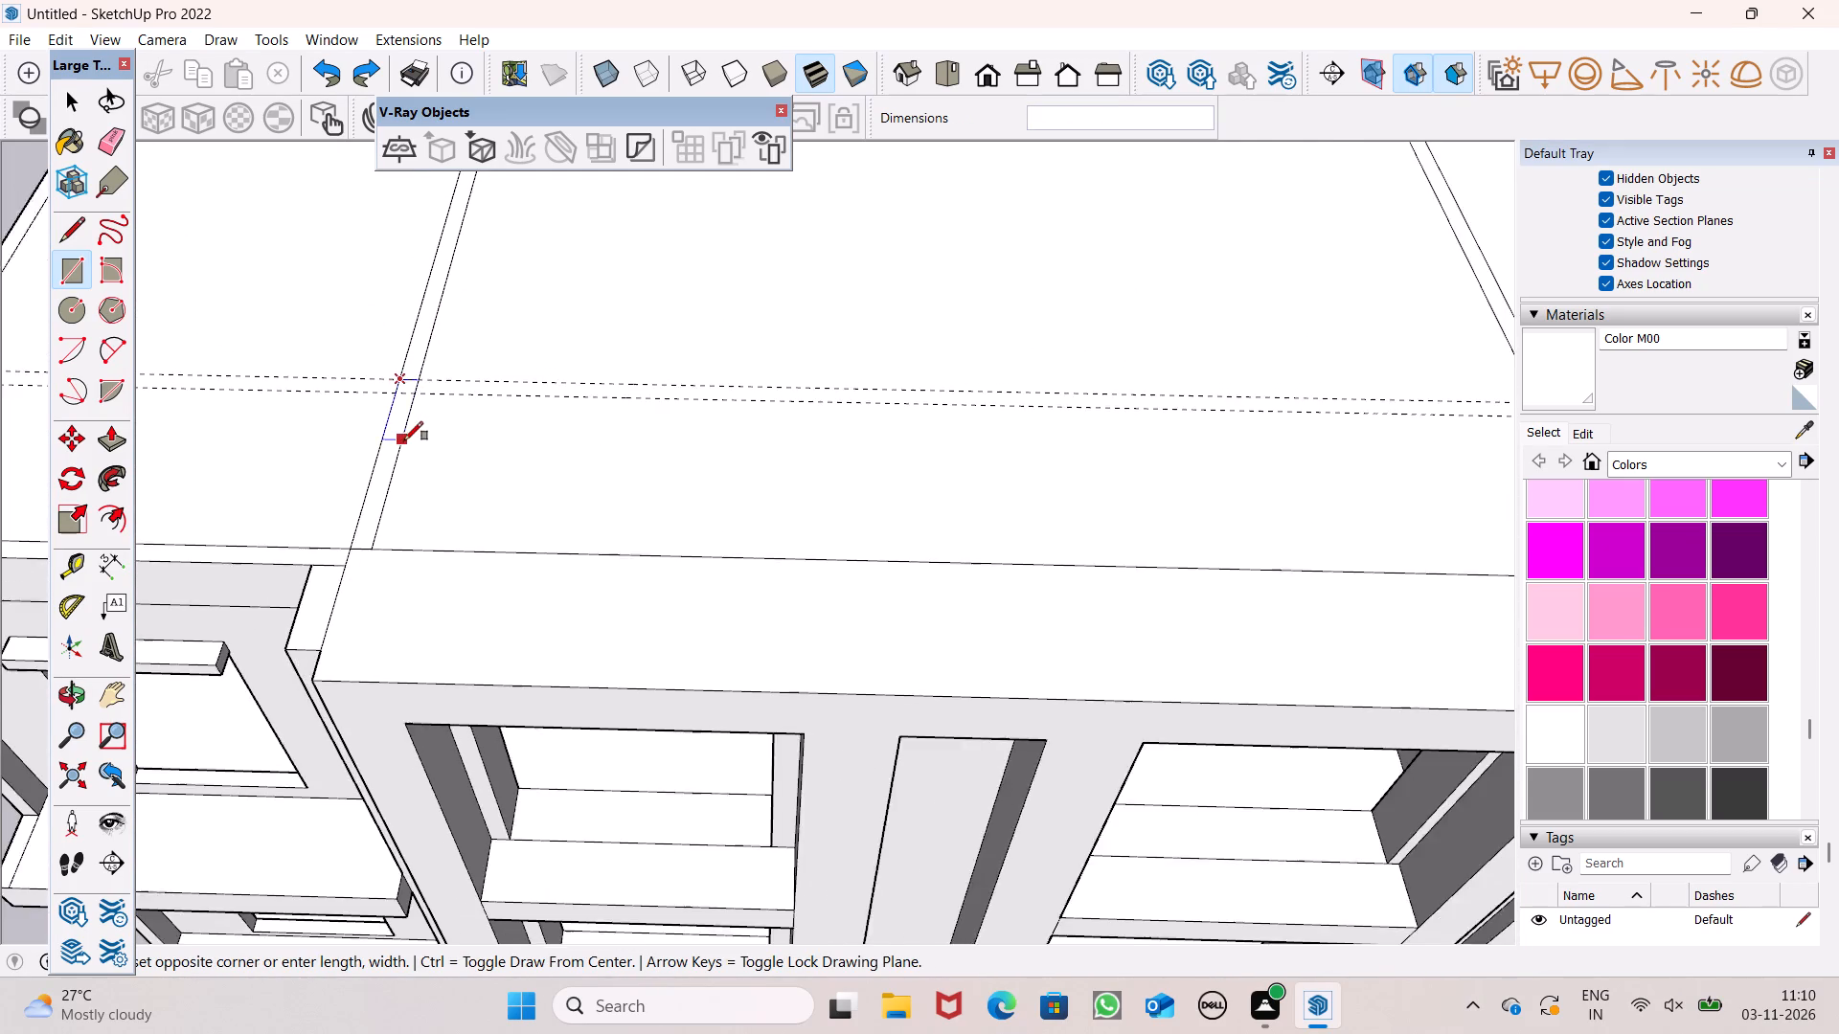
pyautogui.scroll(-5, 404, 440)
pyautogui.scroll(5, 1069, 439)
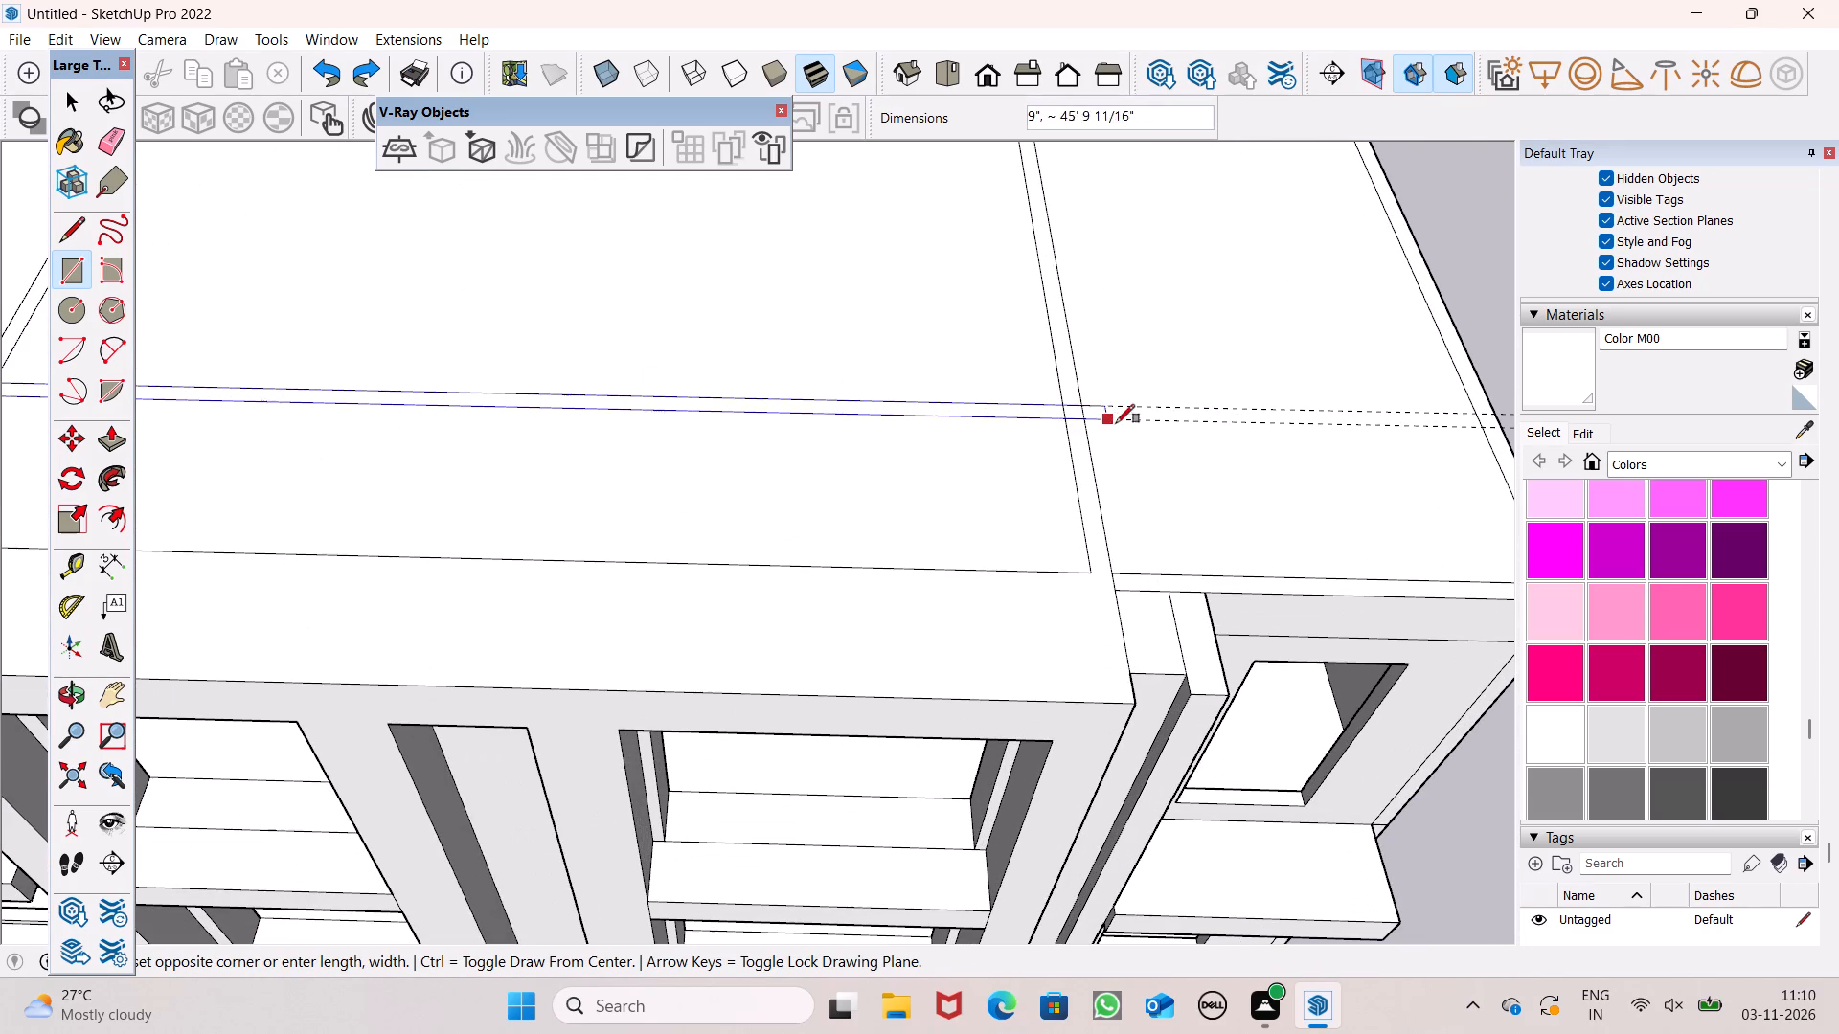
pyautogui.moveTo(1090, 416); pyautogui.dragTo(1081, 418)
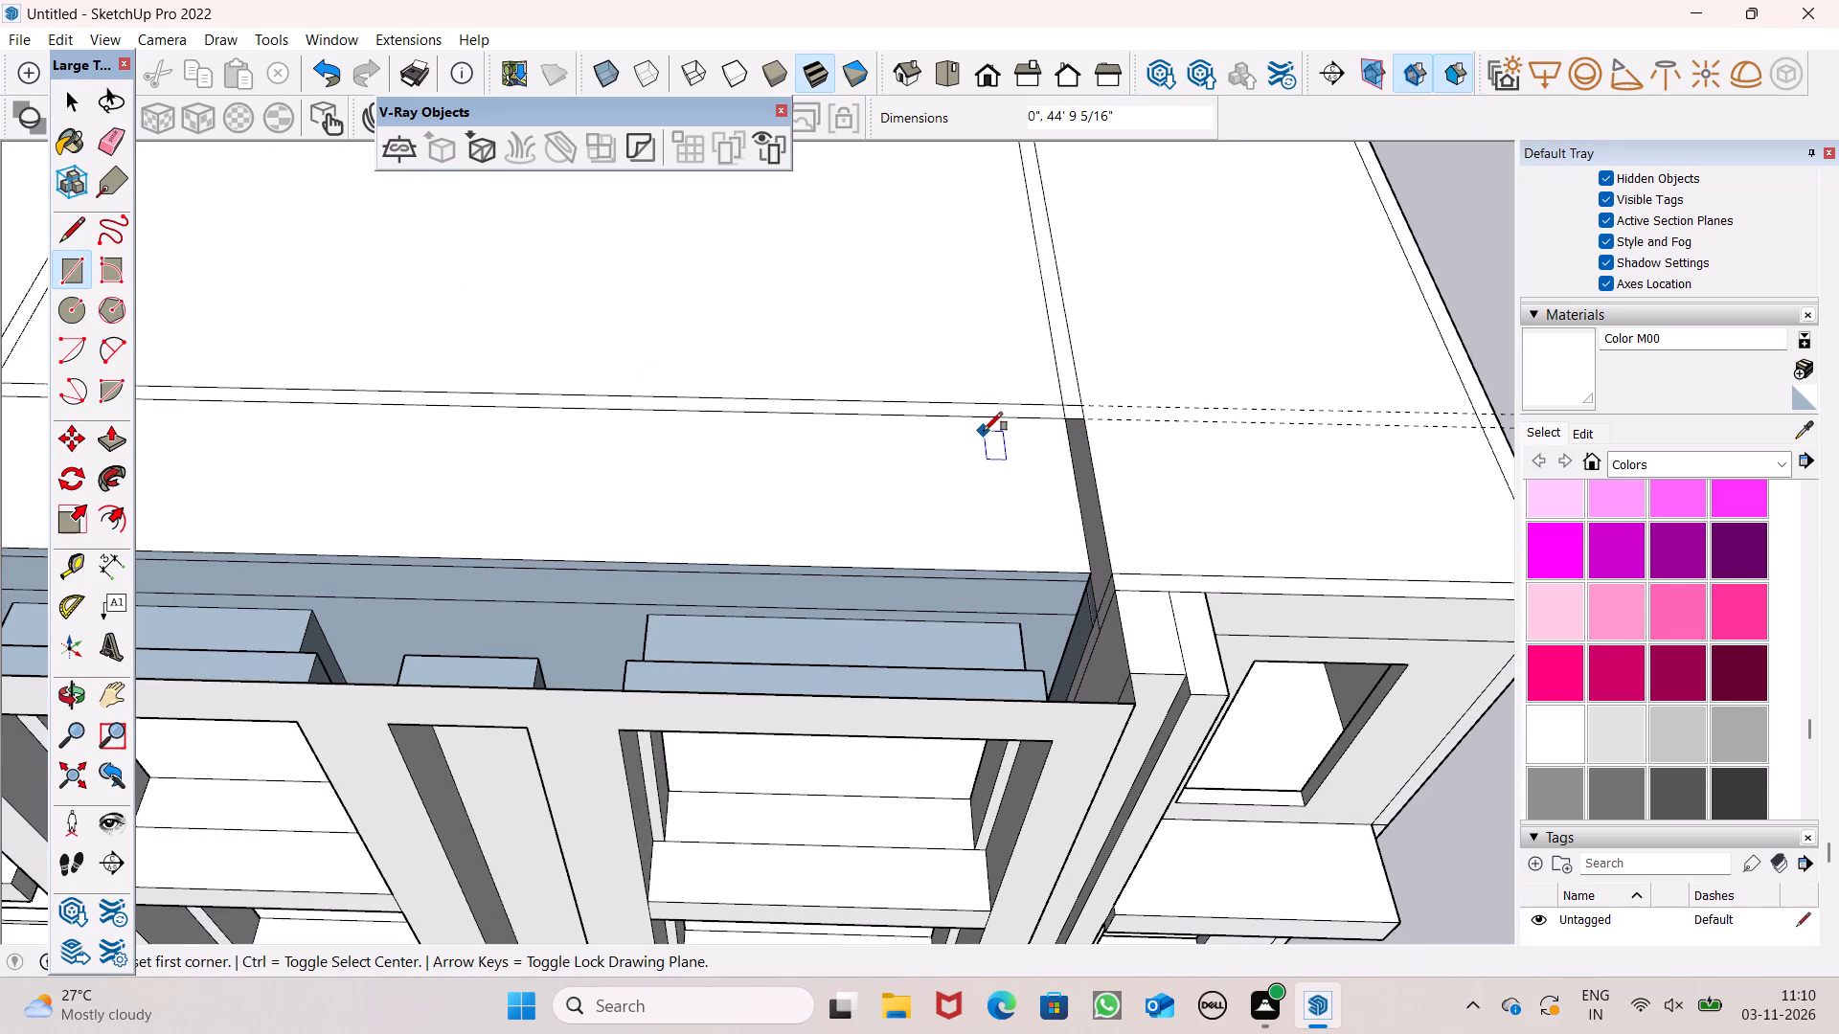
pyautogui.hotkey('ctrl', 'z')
# Draw a 9" by about 43' 3" rectangle between the two guides, ending at the inner side lines of the central roof.
pyautogui.scroll(-3, 977, 387)
pyautogui.moveTo(842, 409); pyautogui.dragTo(842, 496, button='middle')
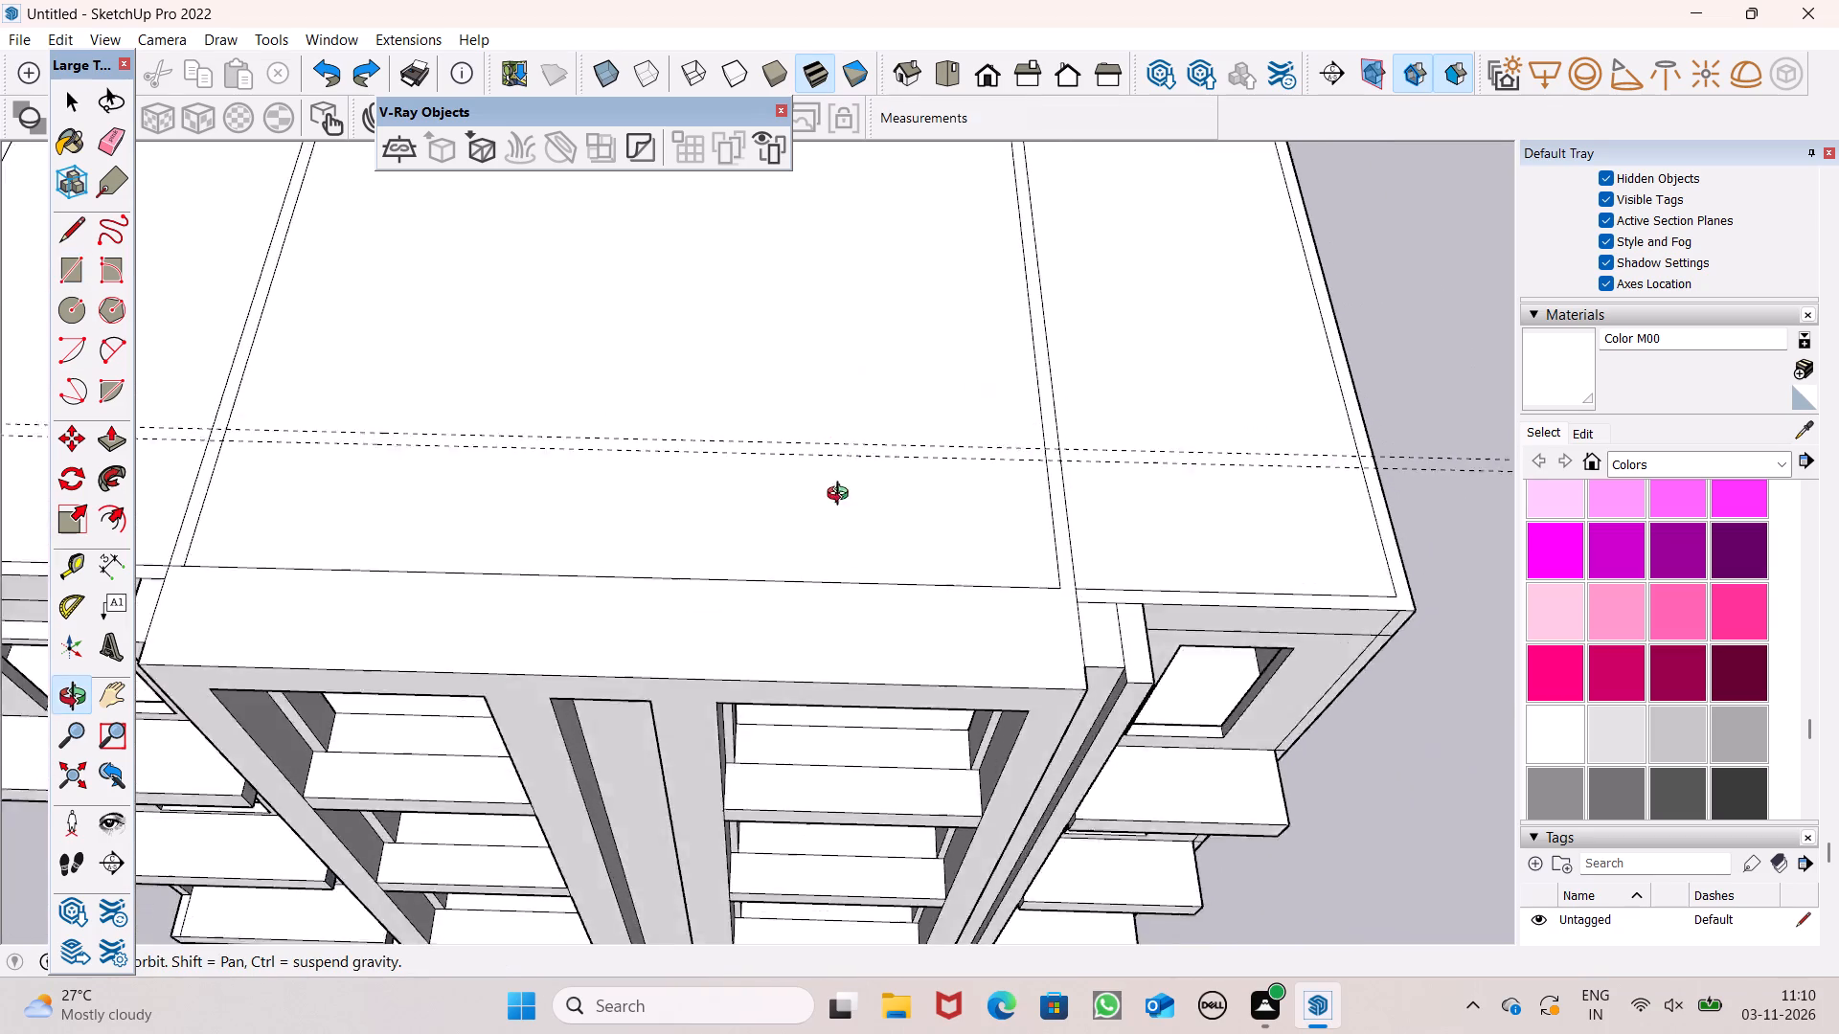
pyautogui.moveTo(842, 496); pyautogui.dragTo(839, 521, button='middle')
pyautogui.scroll(1, 839, 522)
pyautogui.scroll(5, 226, 464)
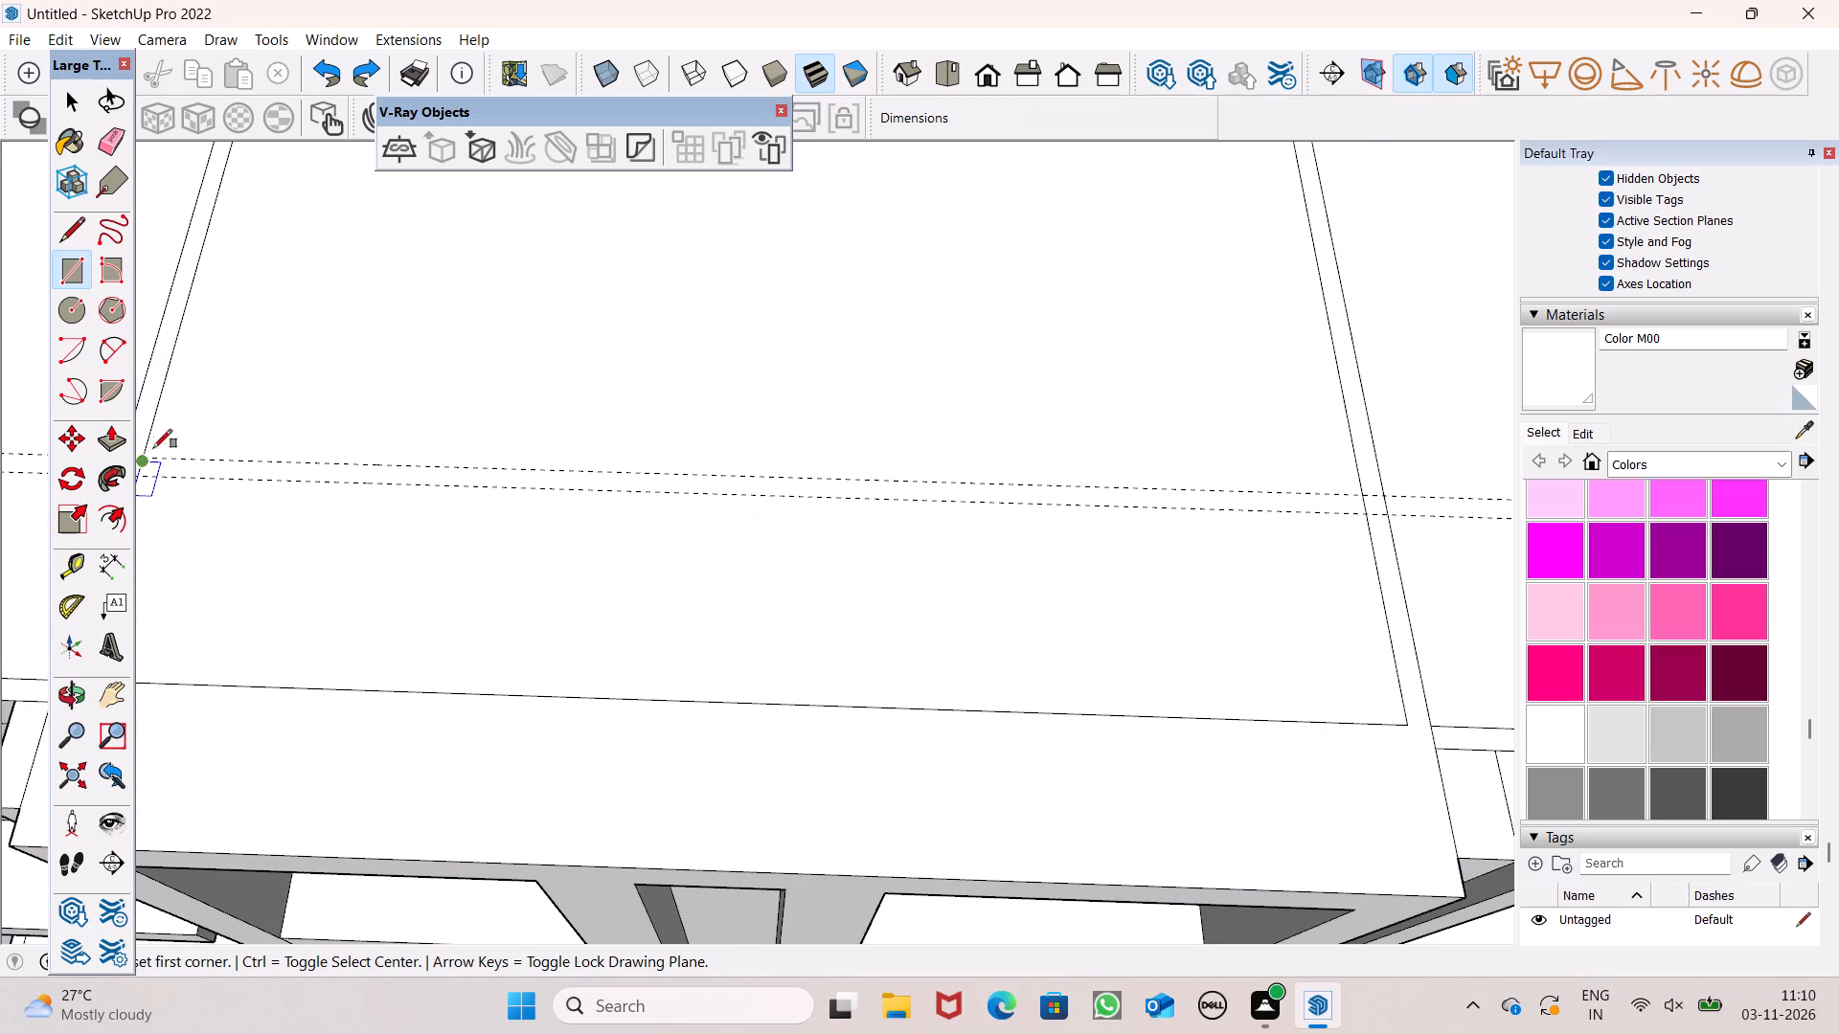
pyautogui.scroll(-1, 401, 420)
pyautogui.scroll(6, 177, 442)
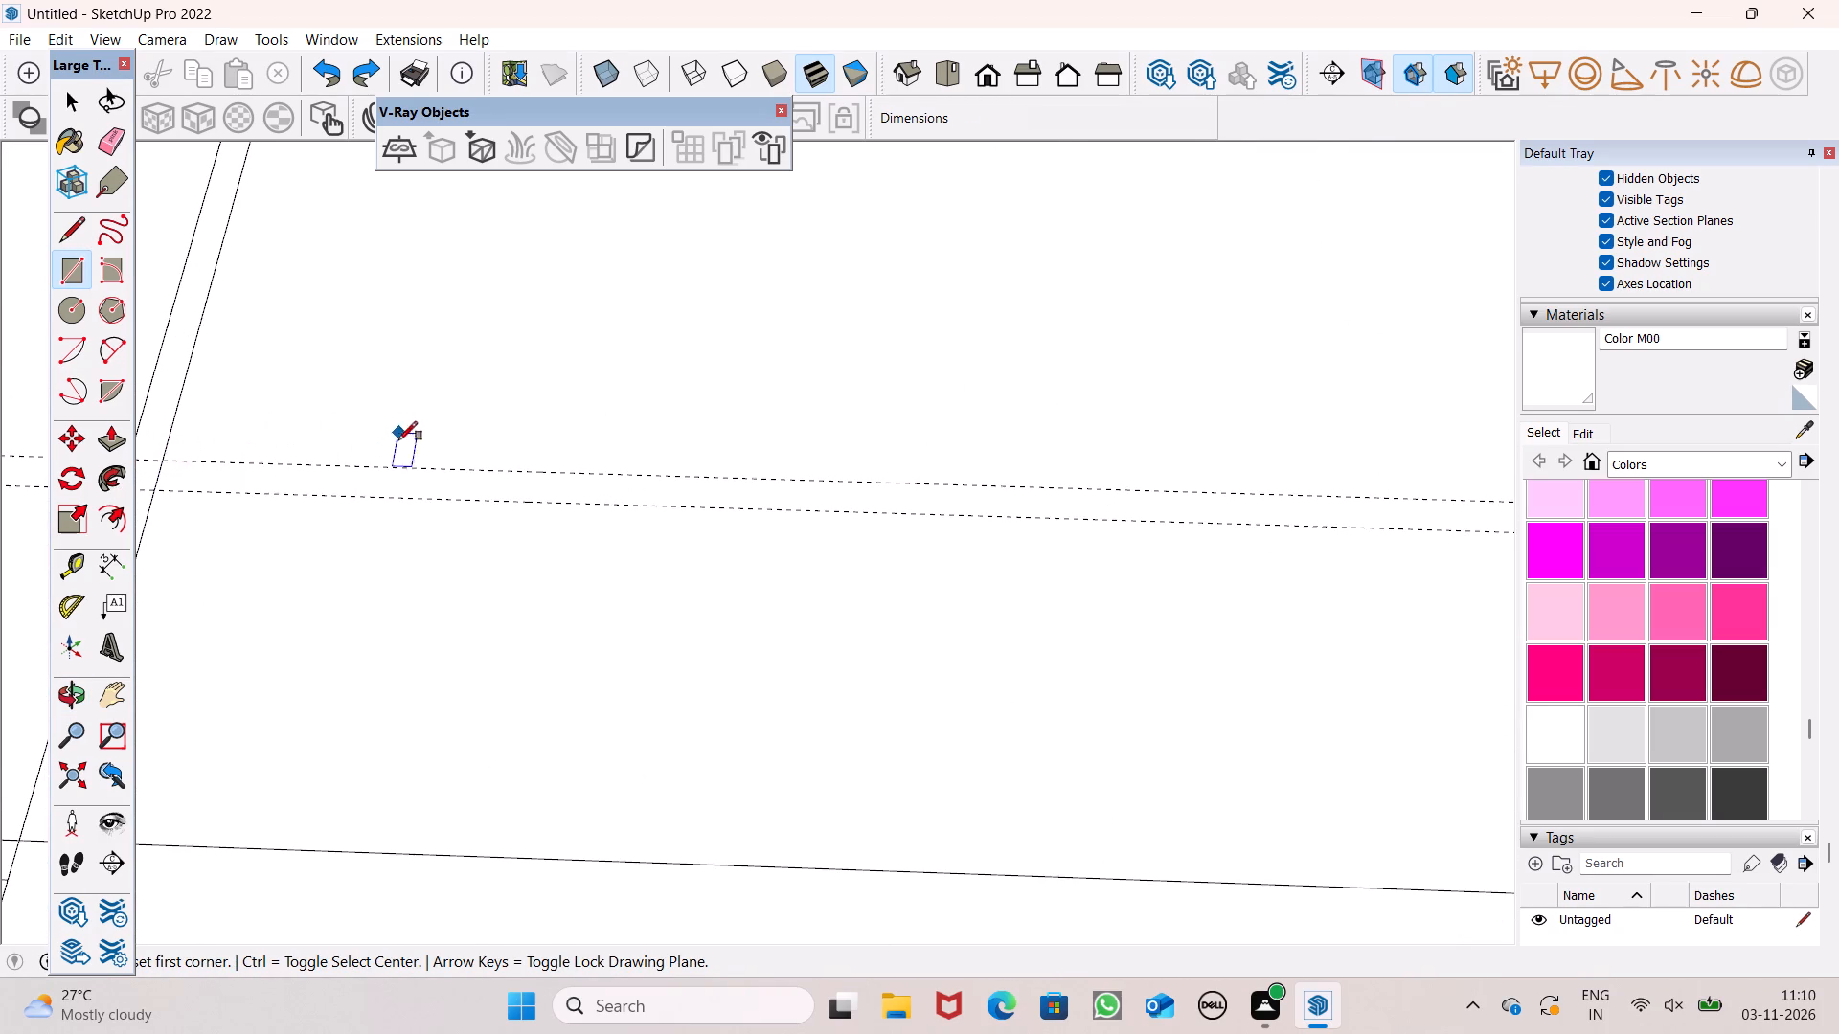
pyautogui.scroll(-3, 400, 448)
pyautogui.scroll(11, 219, 468)
pyautogui.scroll(-1, 216, 455)
pyautogui.scroll(1, 216, 455)
pyautogui.click(231, 432)
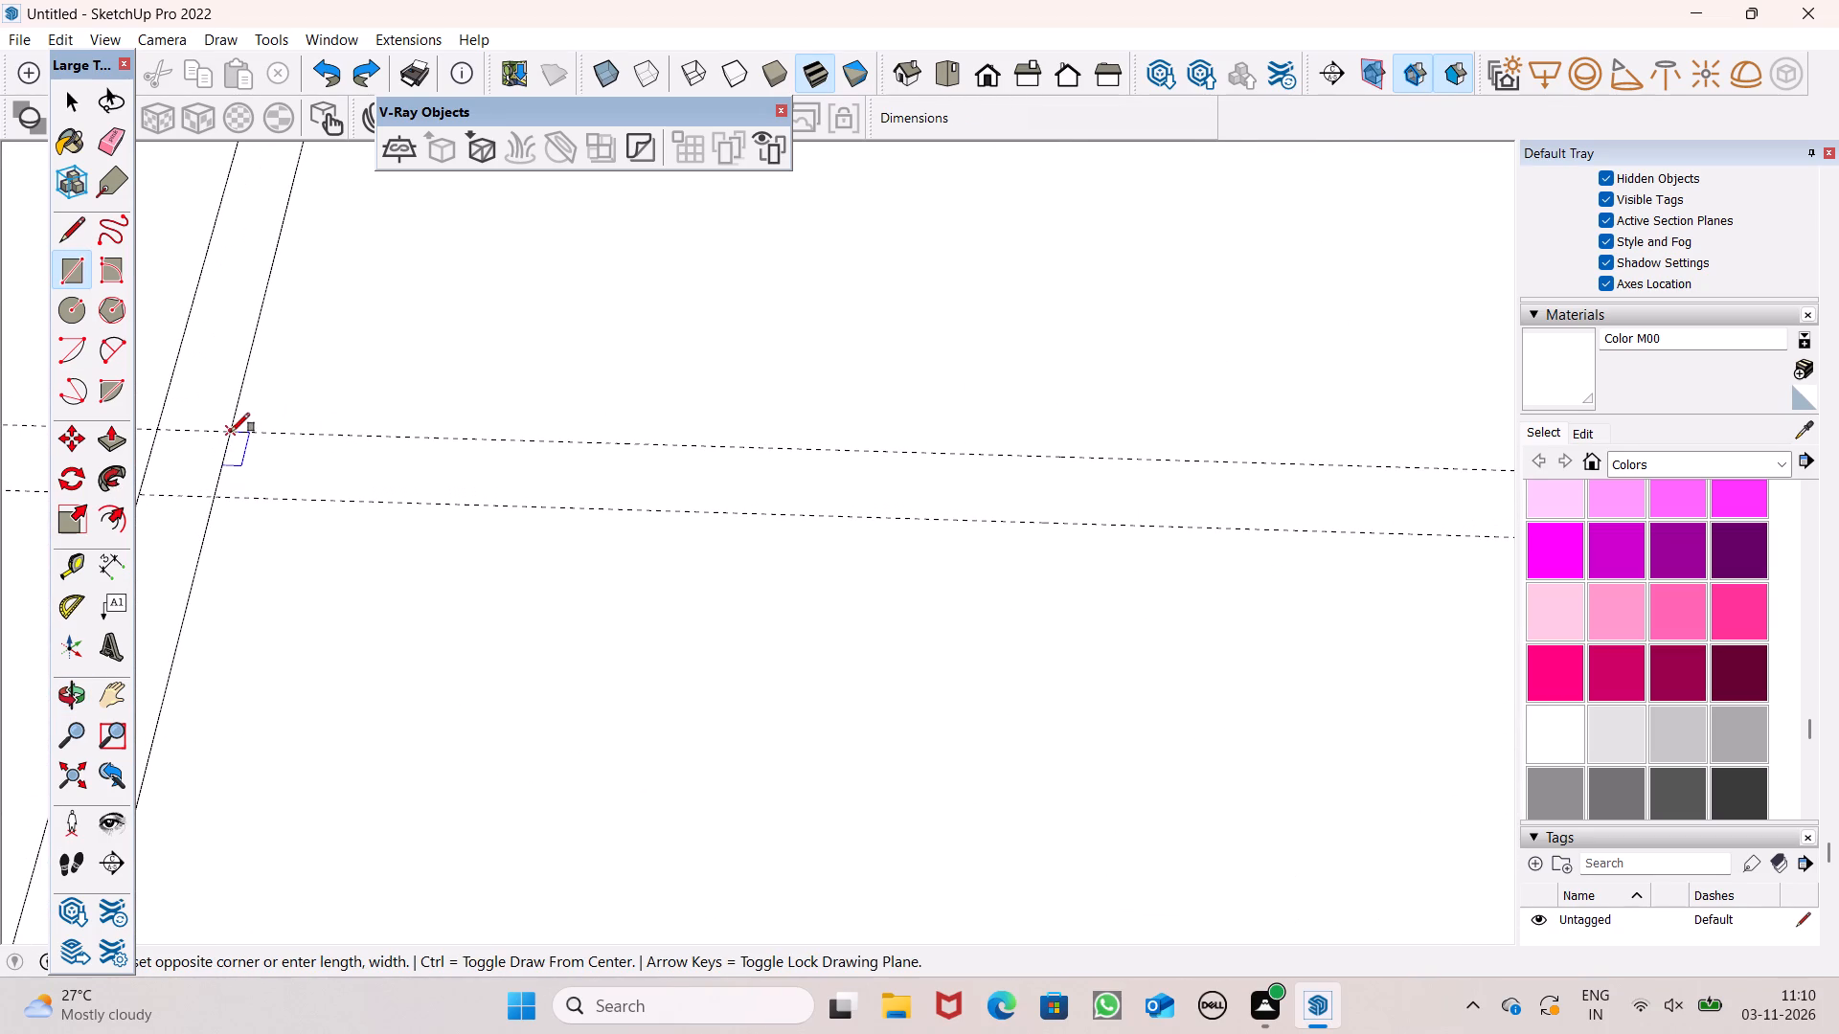
pyautogui.scroll(-18, 203, 463)
pyautogui.scroll(-2, 795, 466)
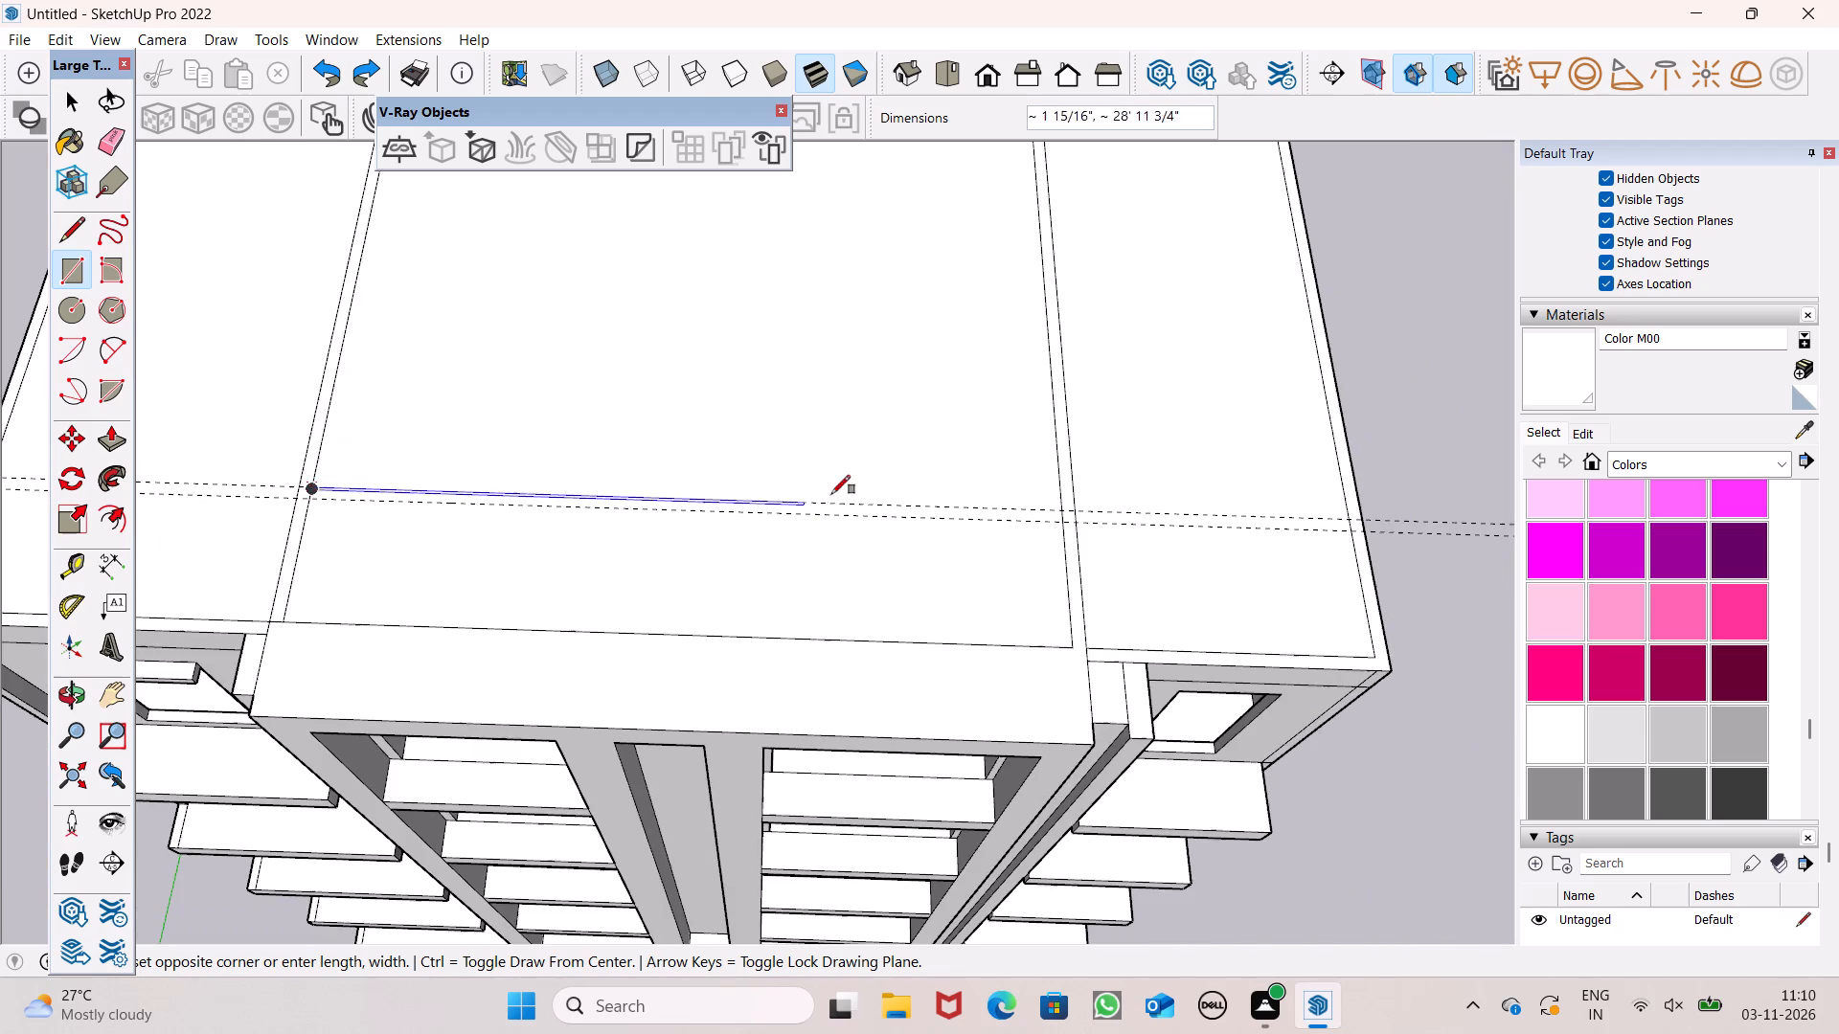
pyautogui.scroll(2, 1067, 529)
pyautogui.scroll(-1, 1066, 538)
pyautogui.scroll(3, 1065, 539)
pyautogui.click(1056, 515)
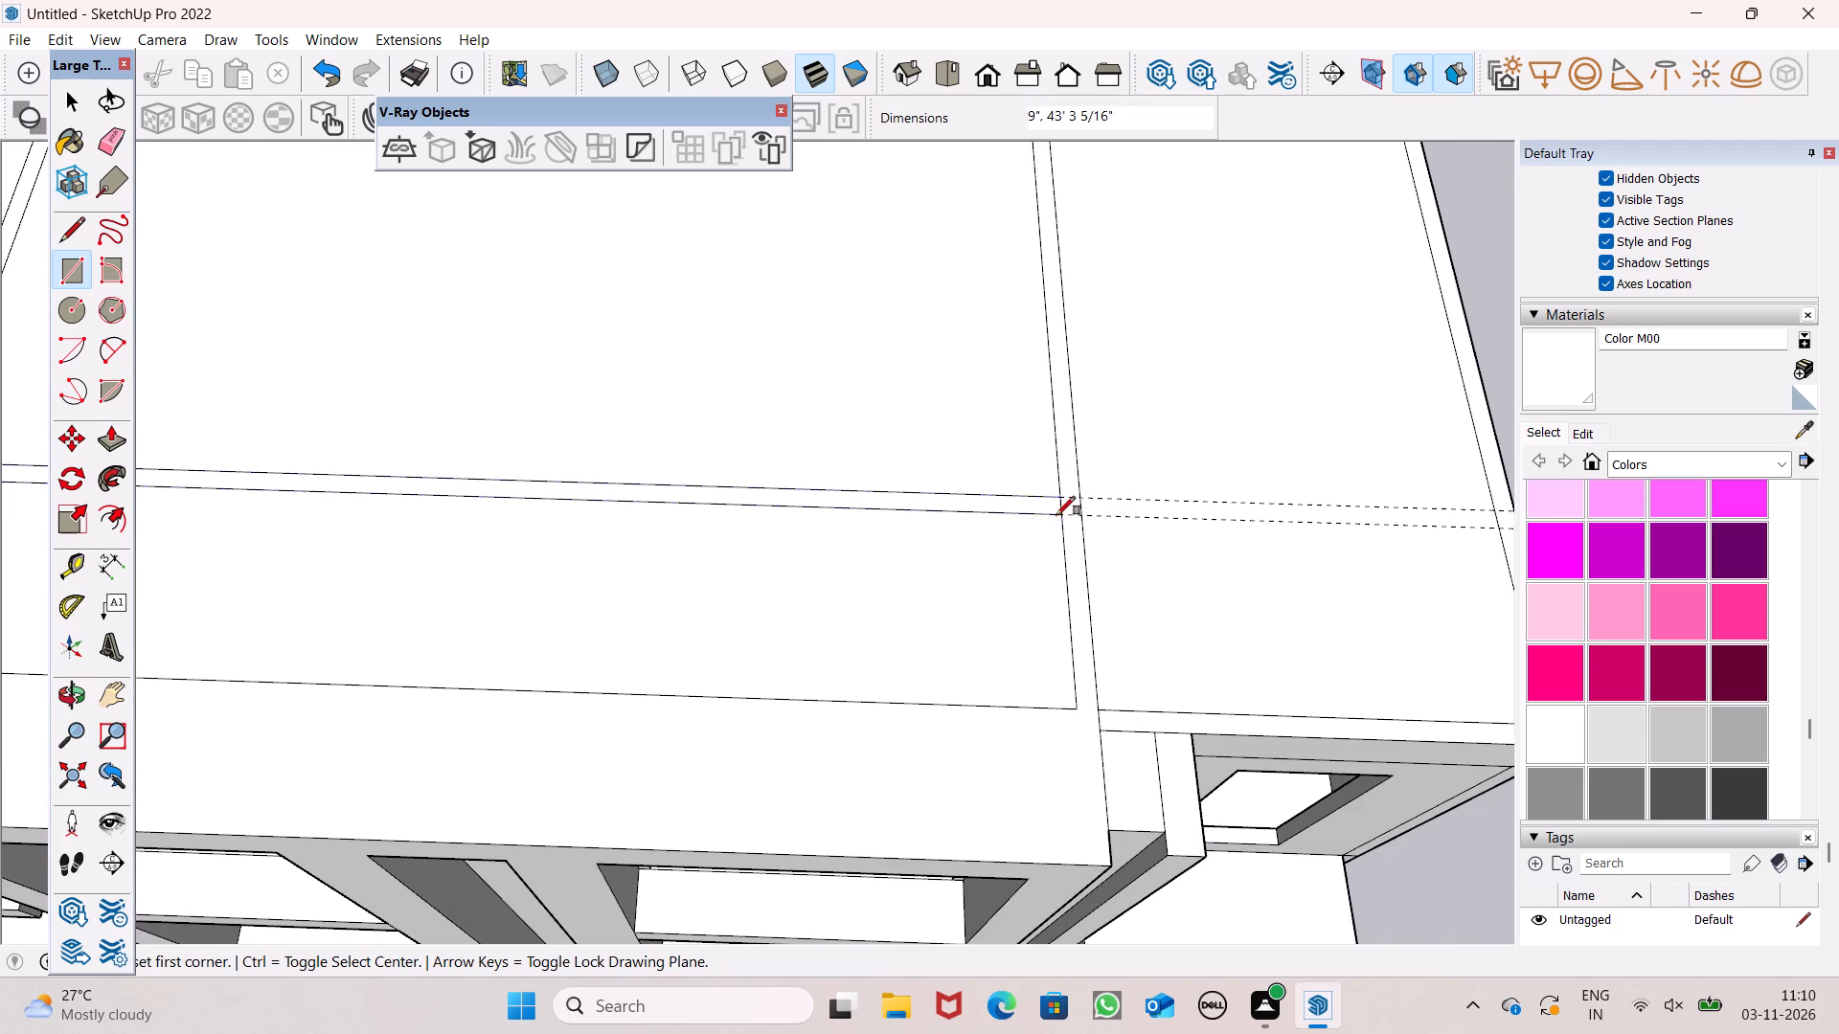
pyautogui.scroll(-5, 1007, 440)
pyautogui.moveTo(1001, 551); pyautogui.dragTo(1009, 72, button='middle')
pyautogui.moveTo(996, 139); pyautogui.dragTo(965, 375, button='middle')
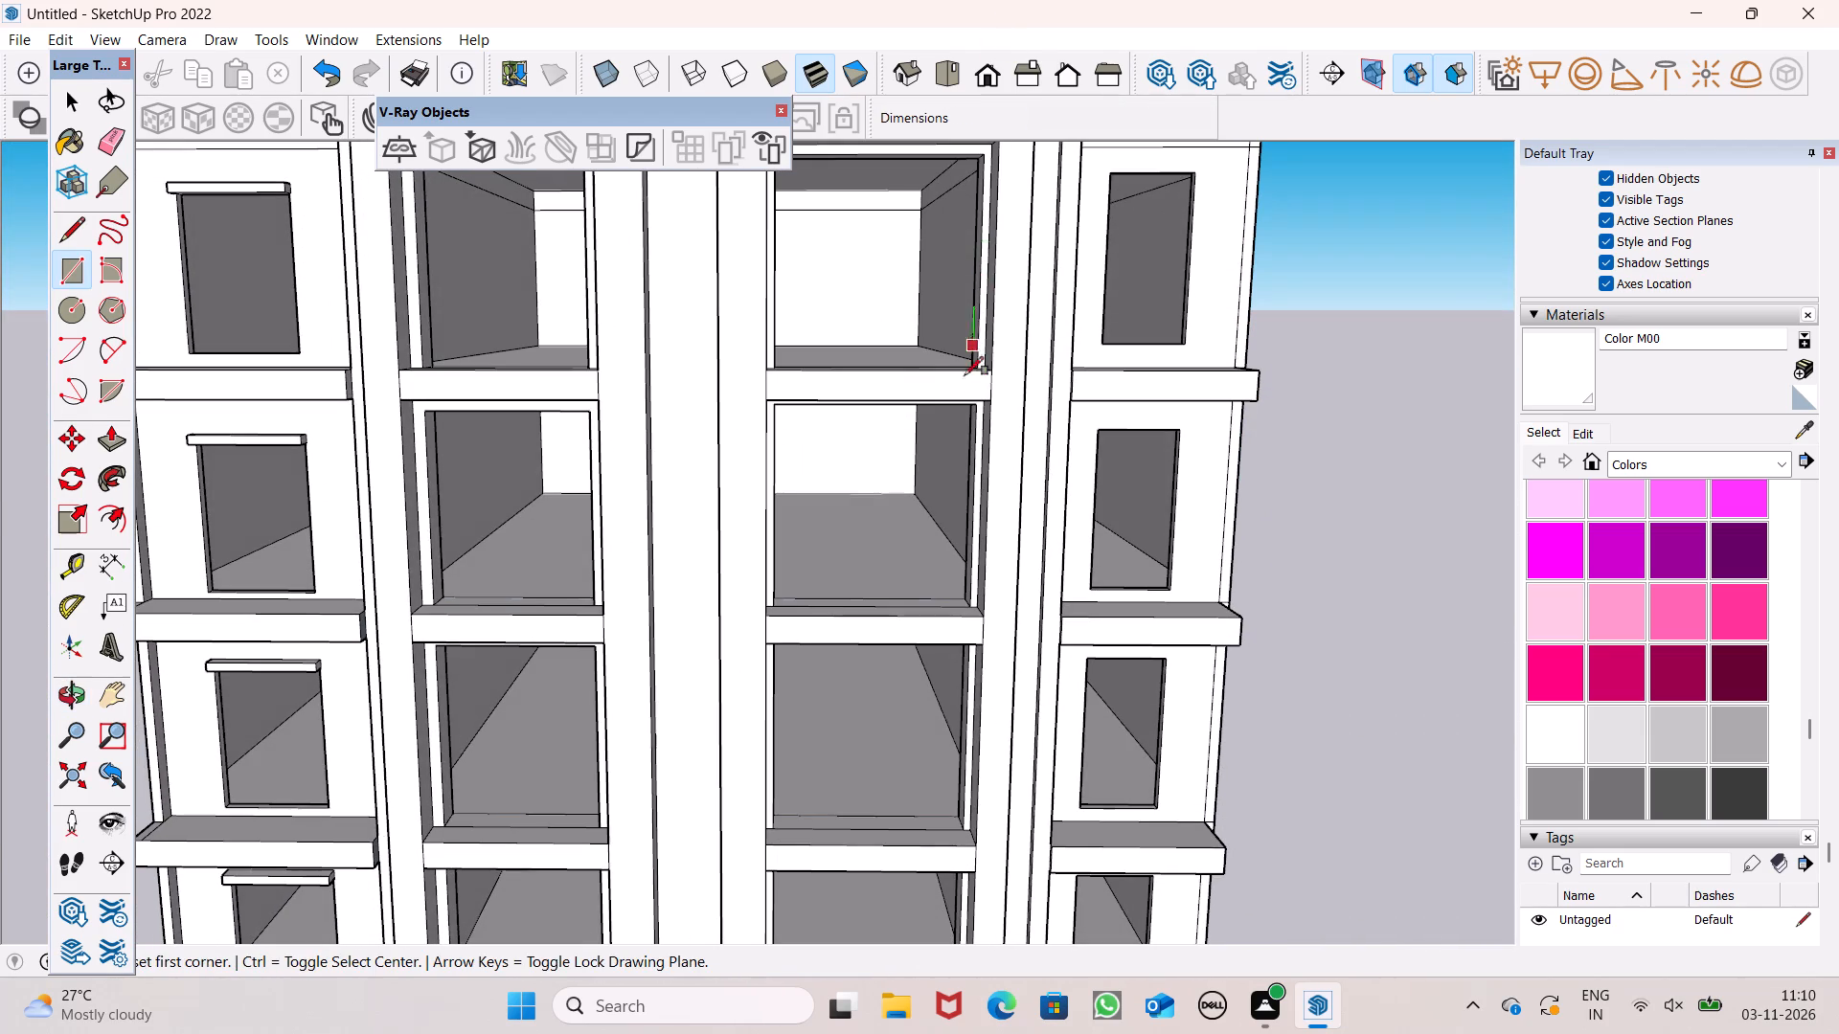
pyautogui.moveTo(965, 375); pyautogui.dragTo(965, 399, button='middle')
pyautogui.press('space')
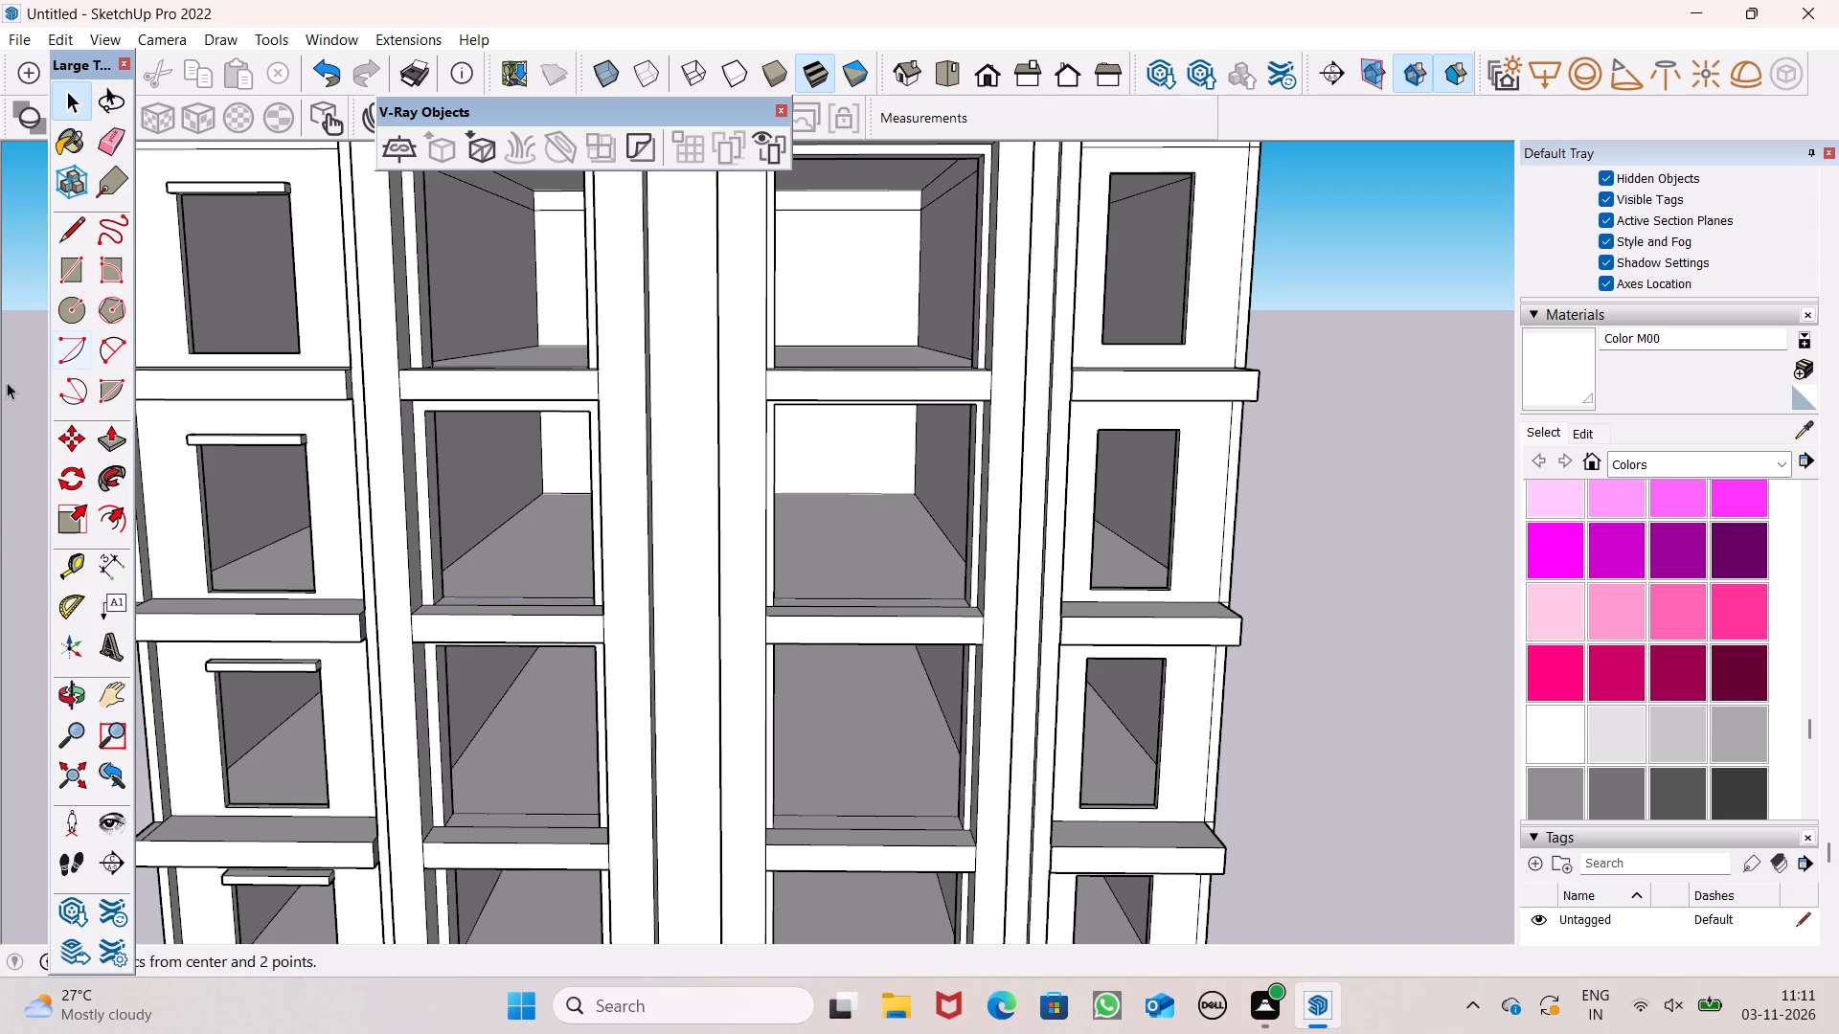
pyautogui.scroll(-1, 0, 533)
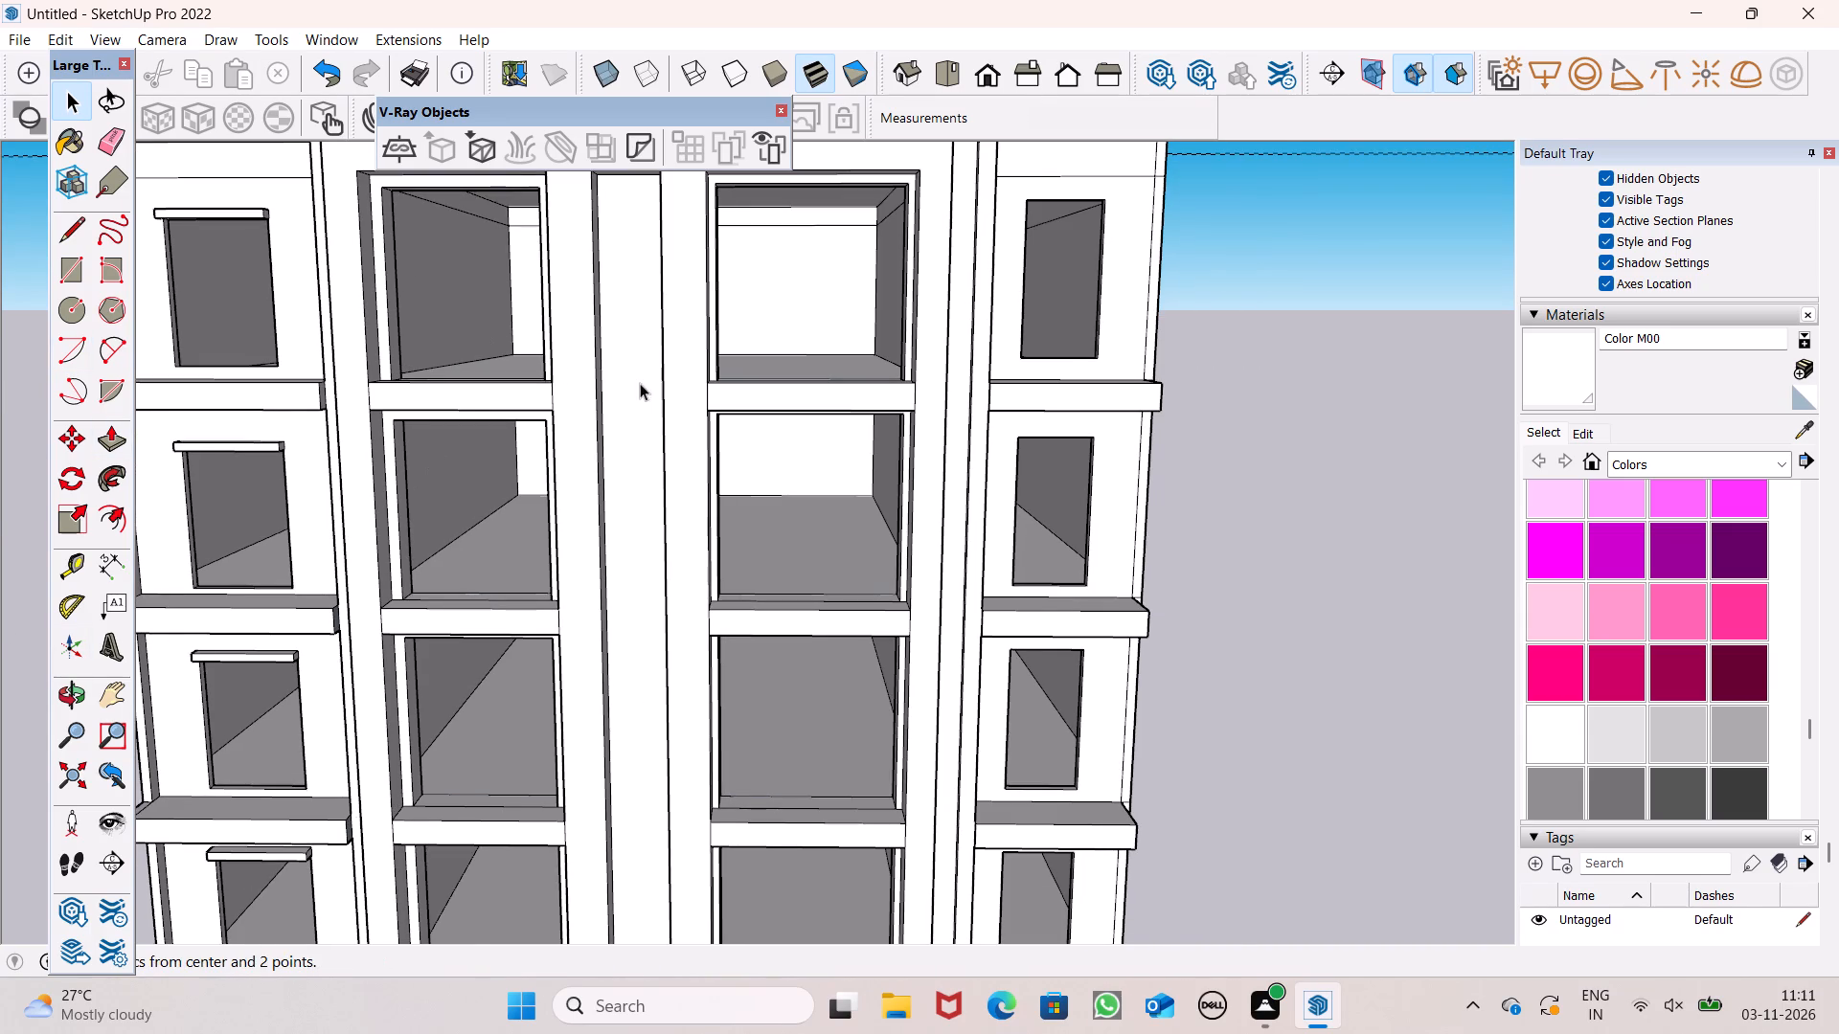
# Erase the two parallel guides running across the front part of the central roof.
pyautogui.scroll(-5, 645, 407)
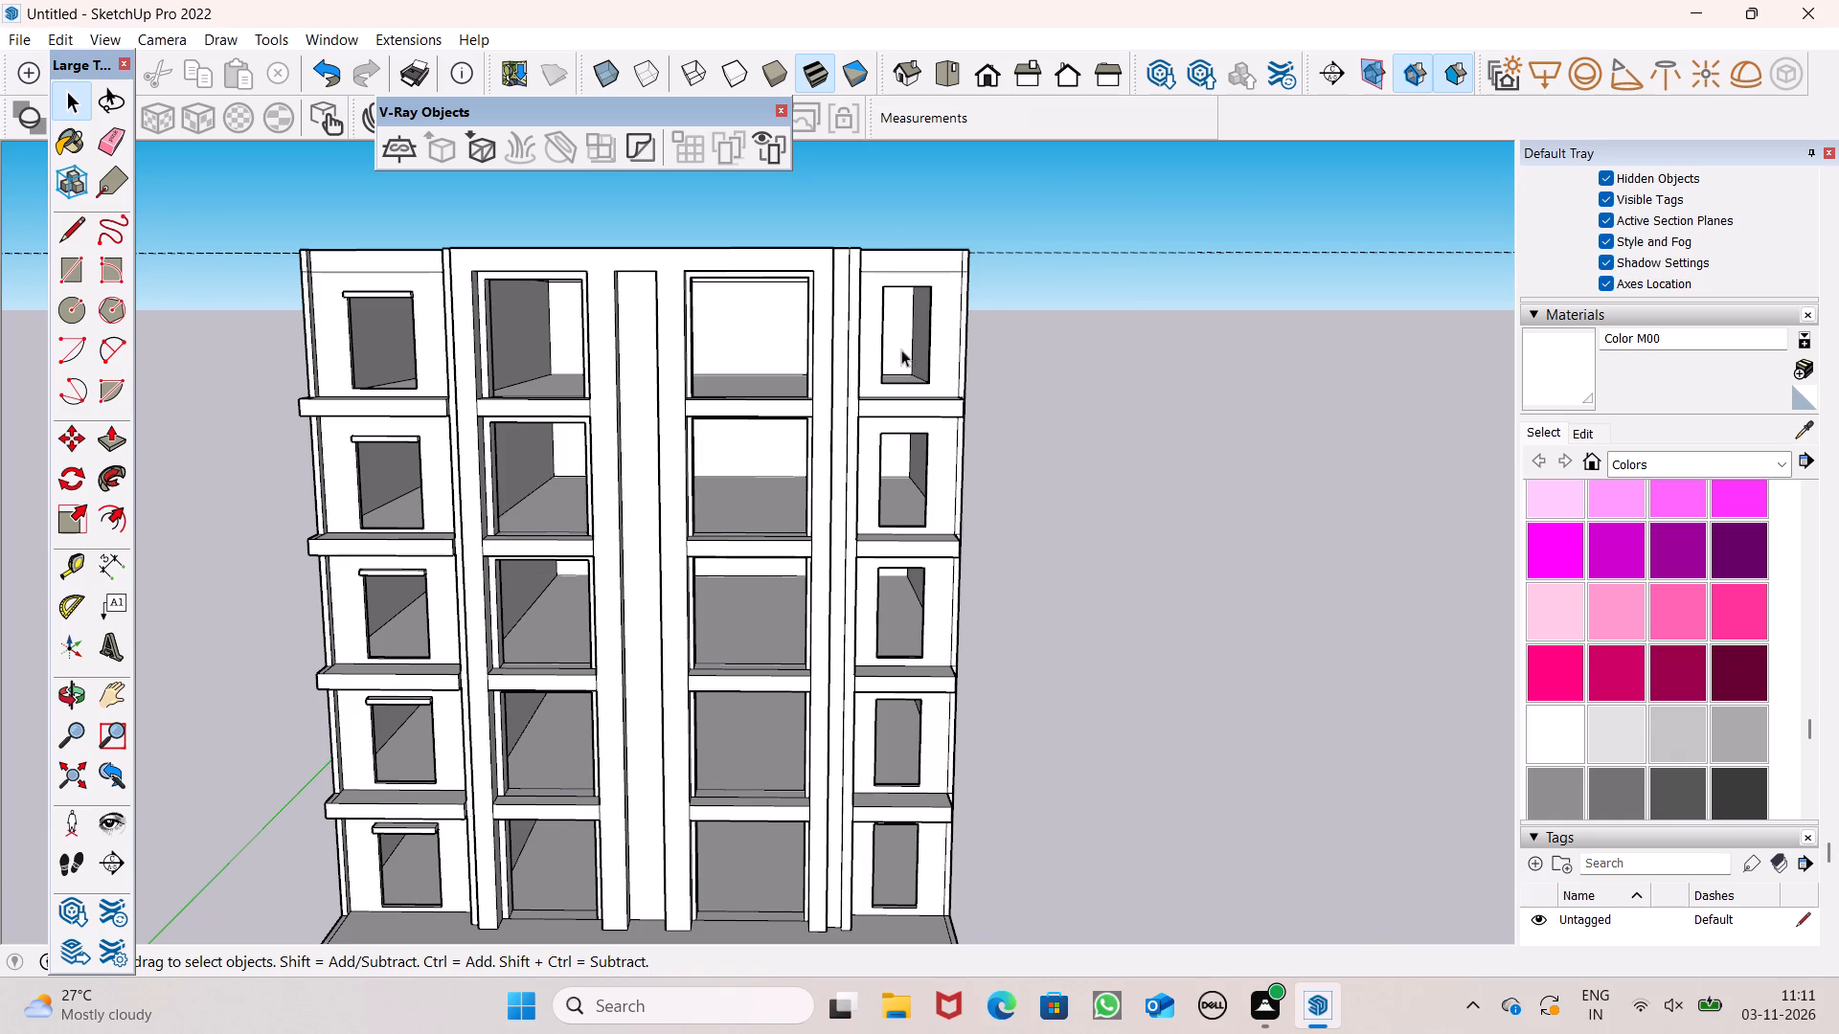
pyautogui.scroll(-6, 886, 244)
pyautogui.scroll(1, 944, 506)
pyautogui.moveTo(944, 512); pyautogui.dragTo(906, 1022, button='middle')
pyautogui.scroll(-3, 897, 551)
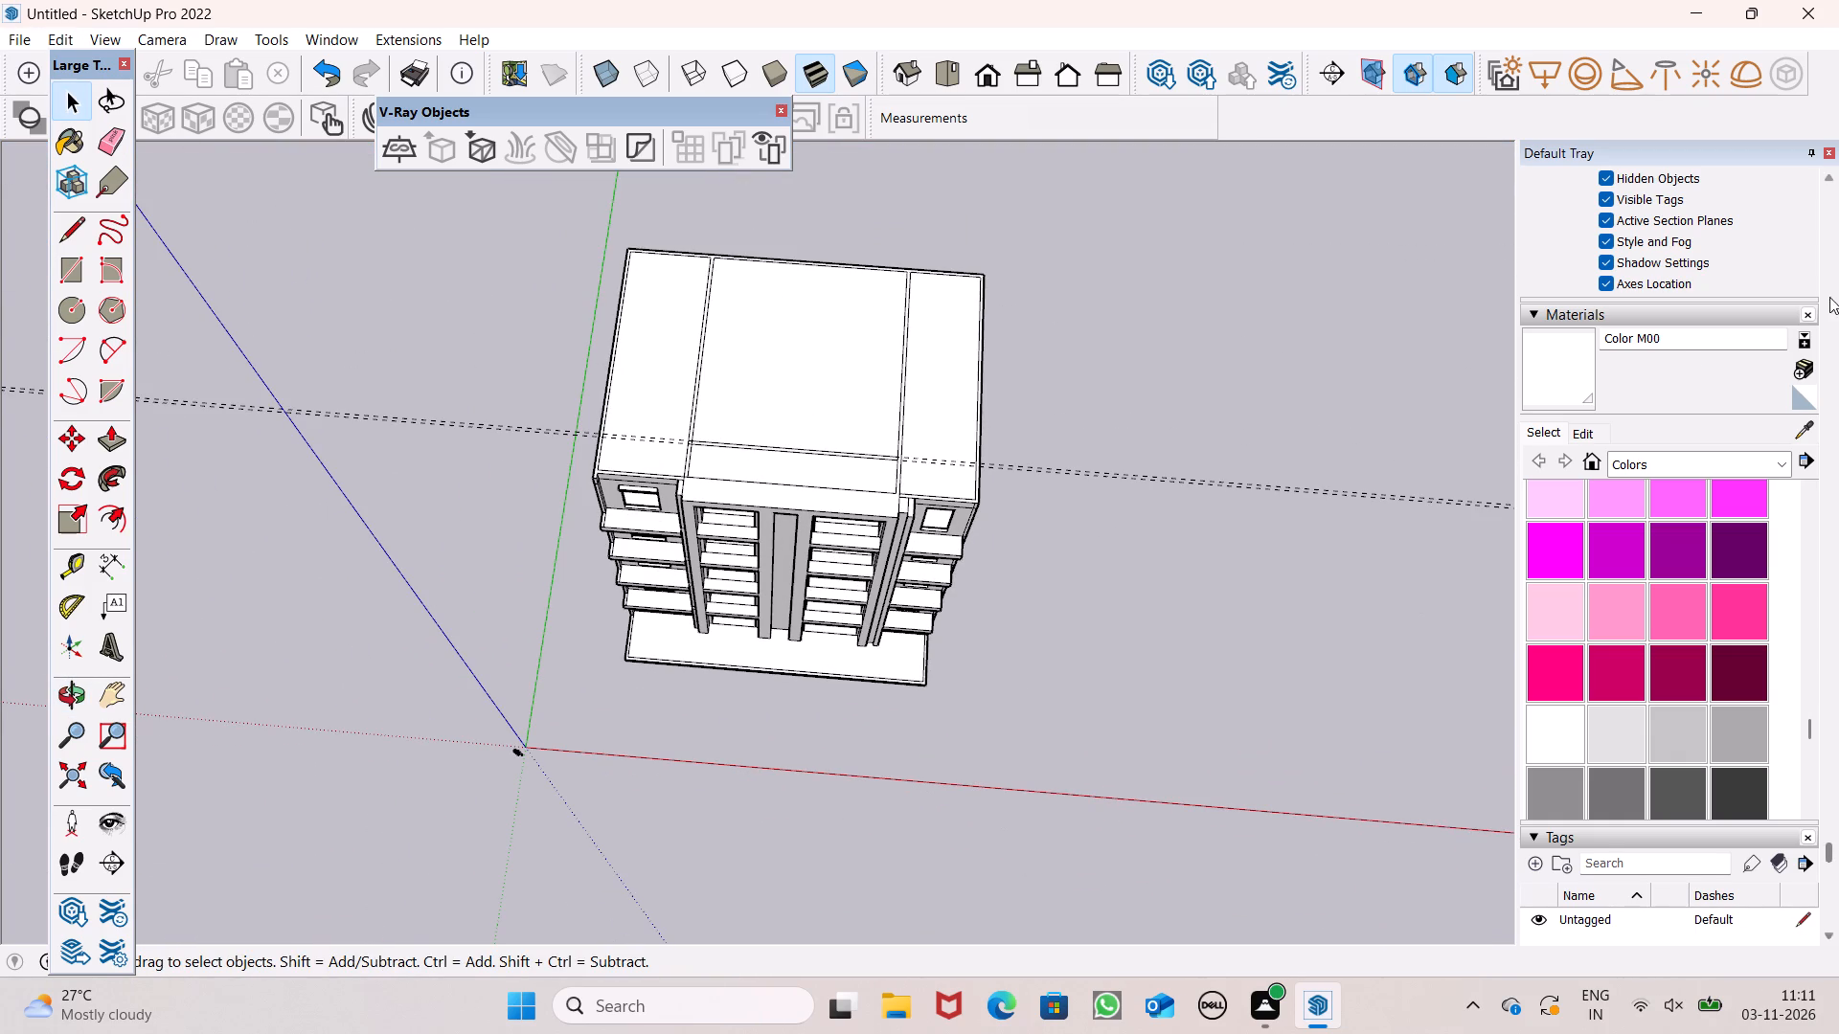
pyautogui.click(114, 151)
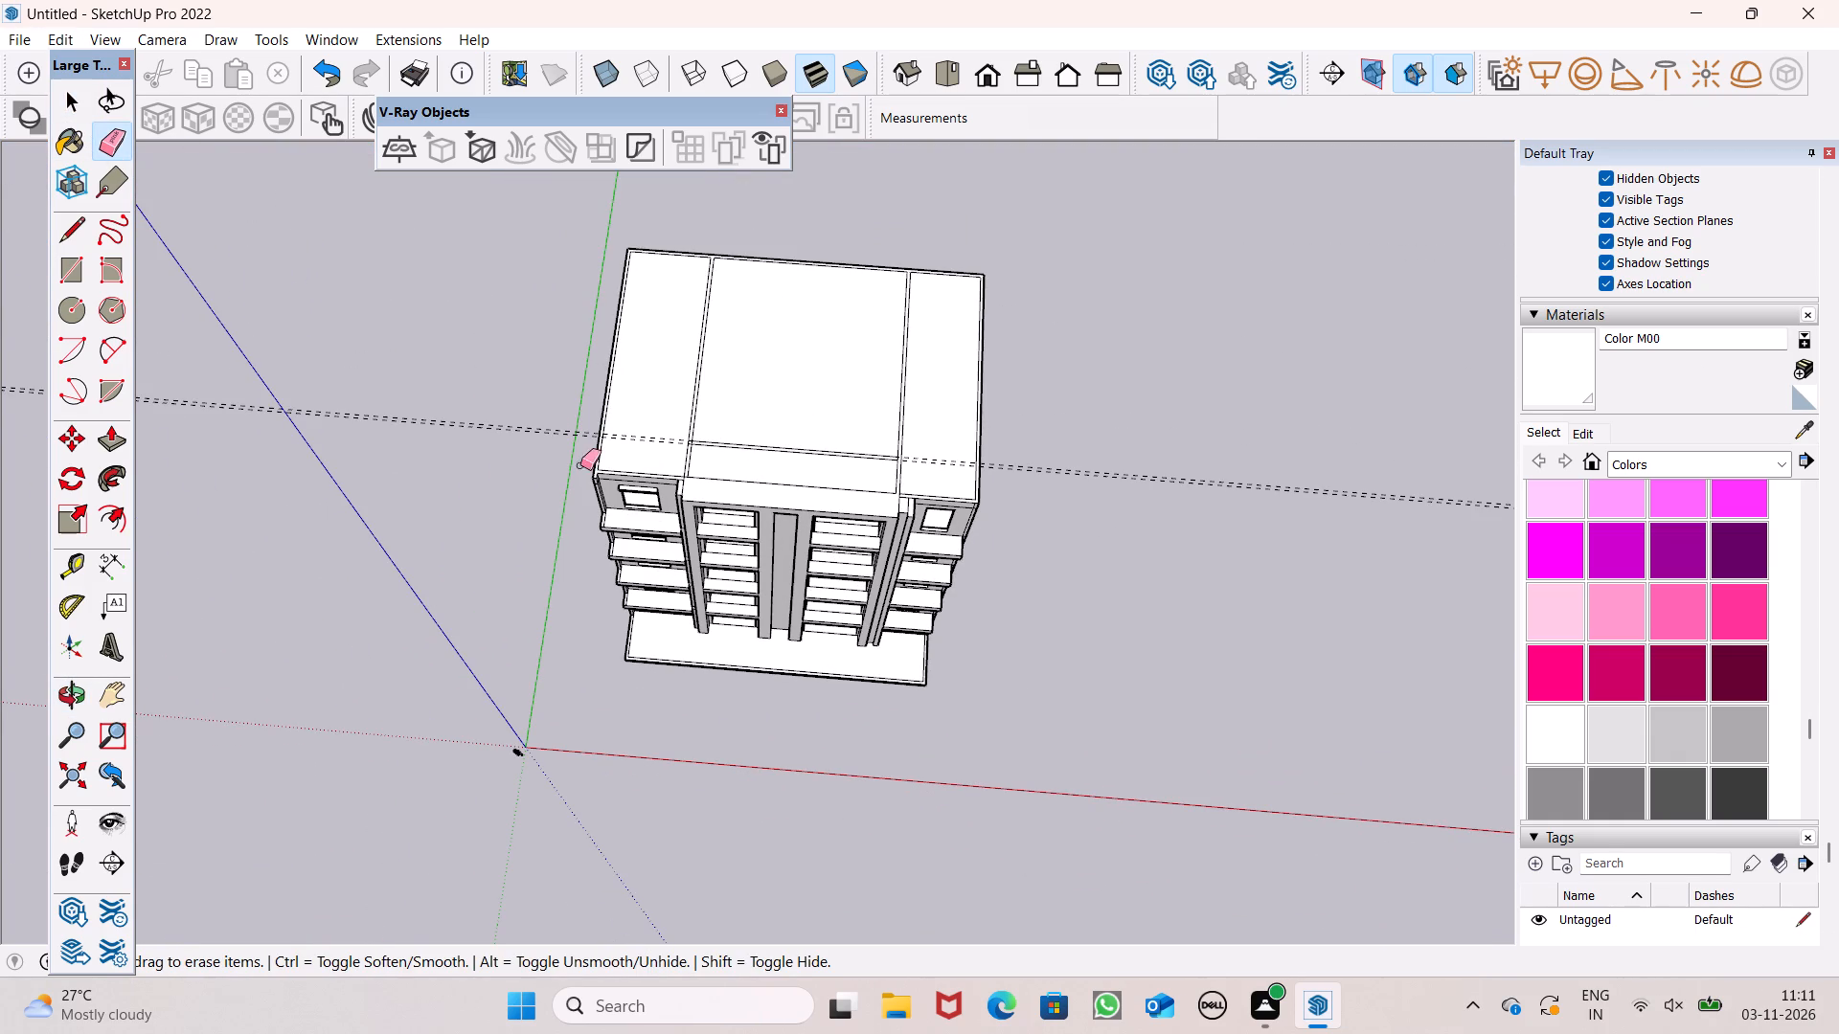
pyautogui.moveTo(501, 403); pyautogui.dragTo(501, 448)
# Draw a line extending the cross strip's front edge across the left side strip to its outer line.
pyautogui.scroll(17, 659, 449)
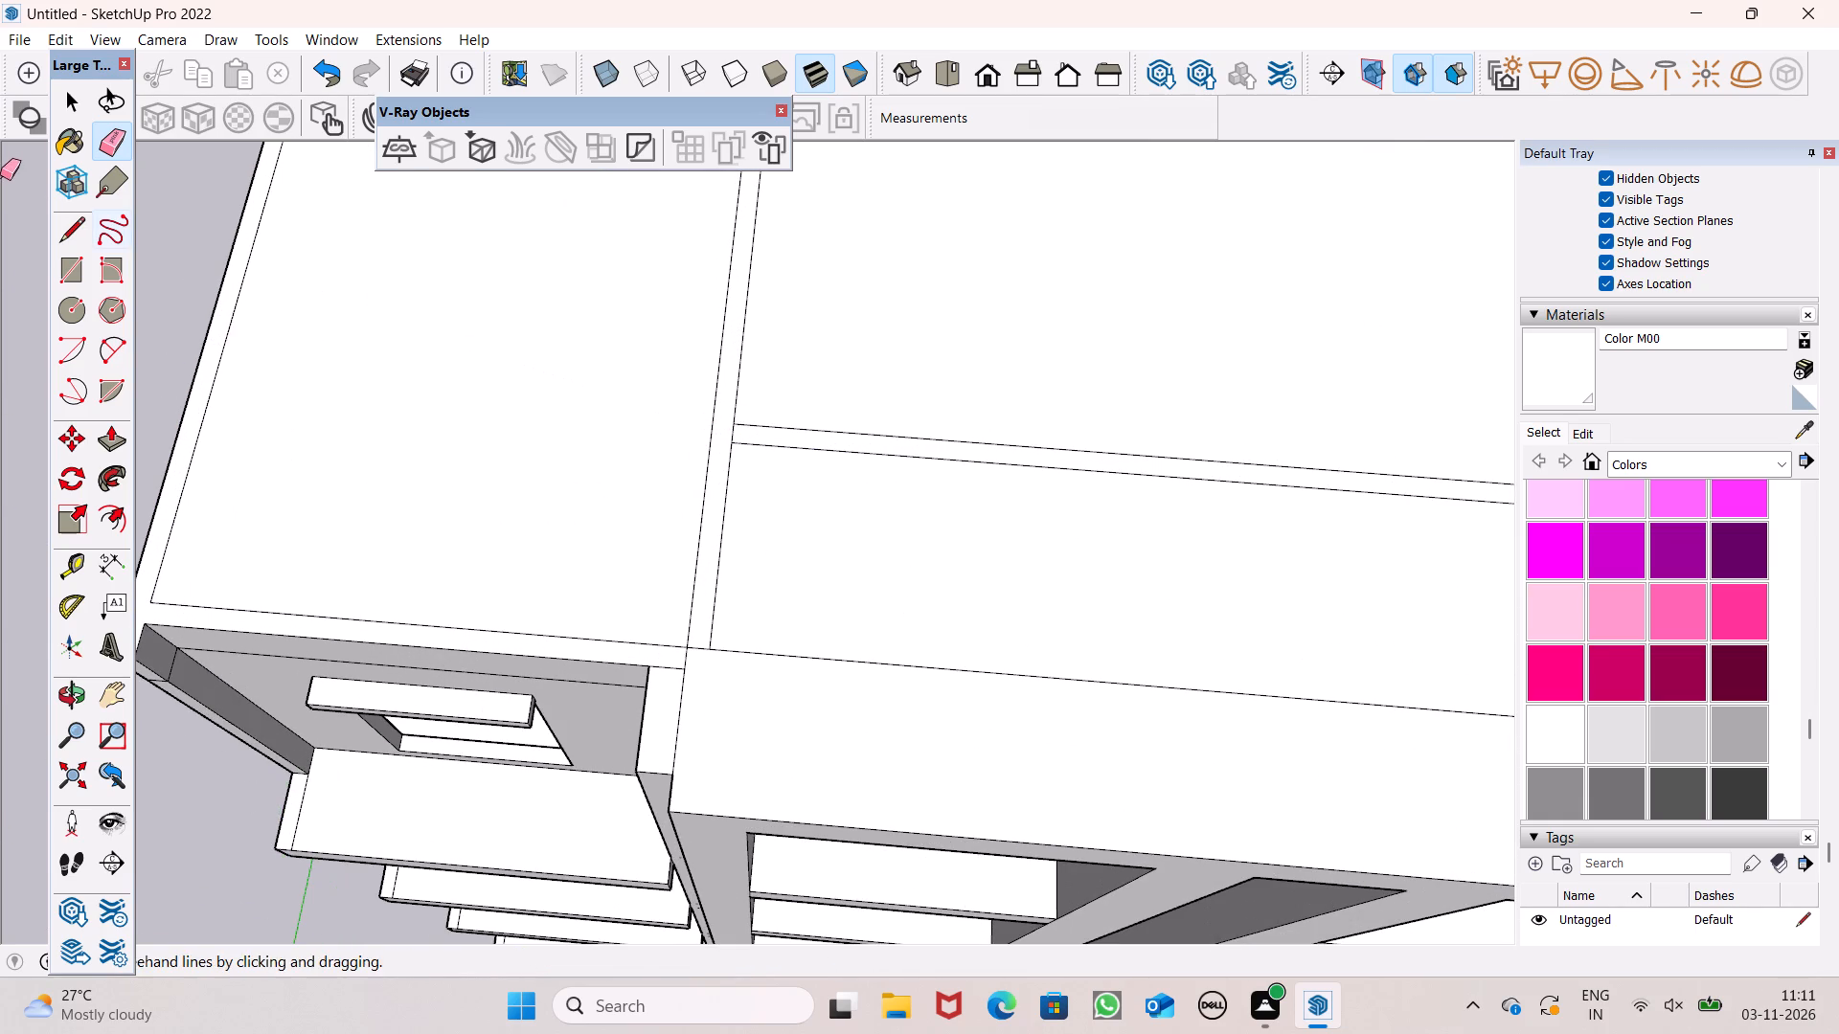
pyautogui.click(52, 227)
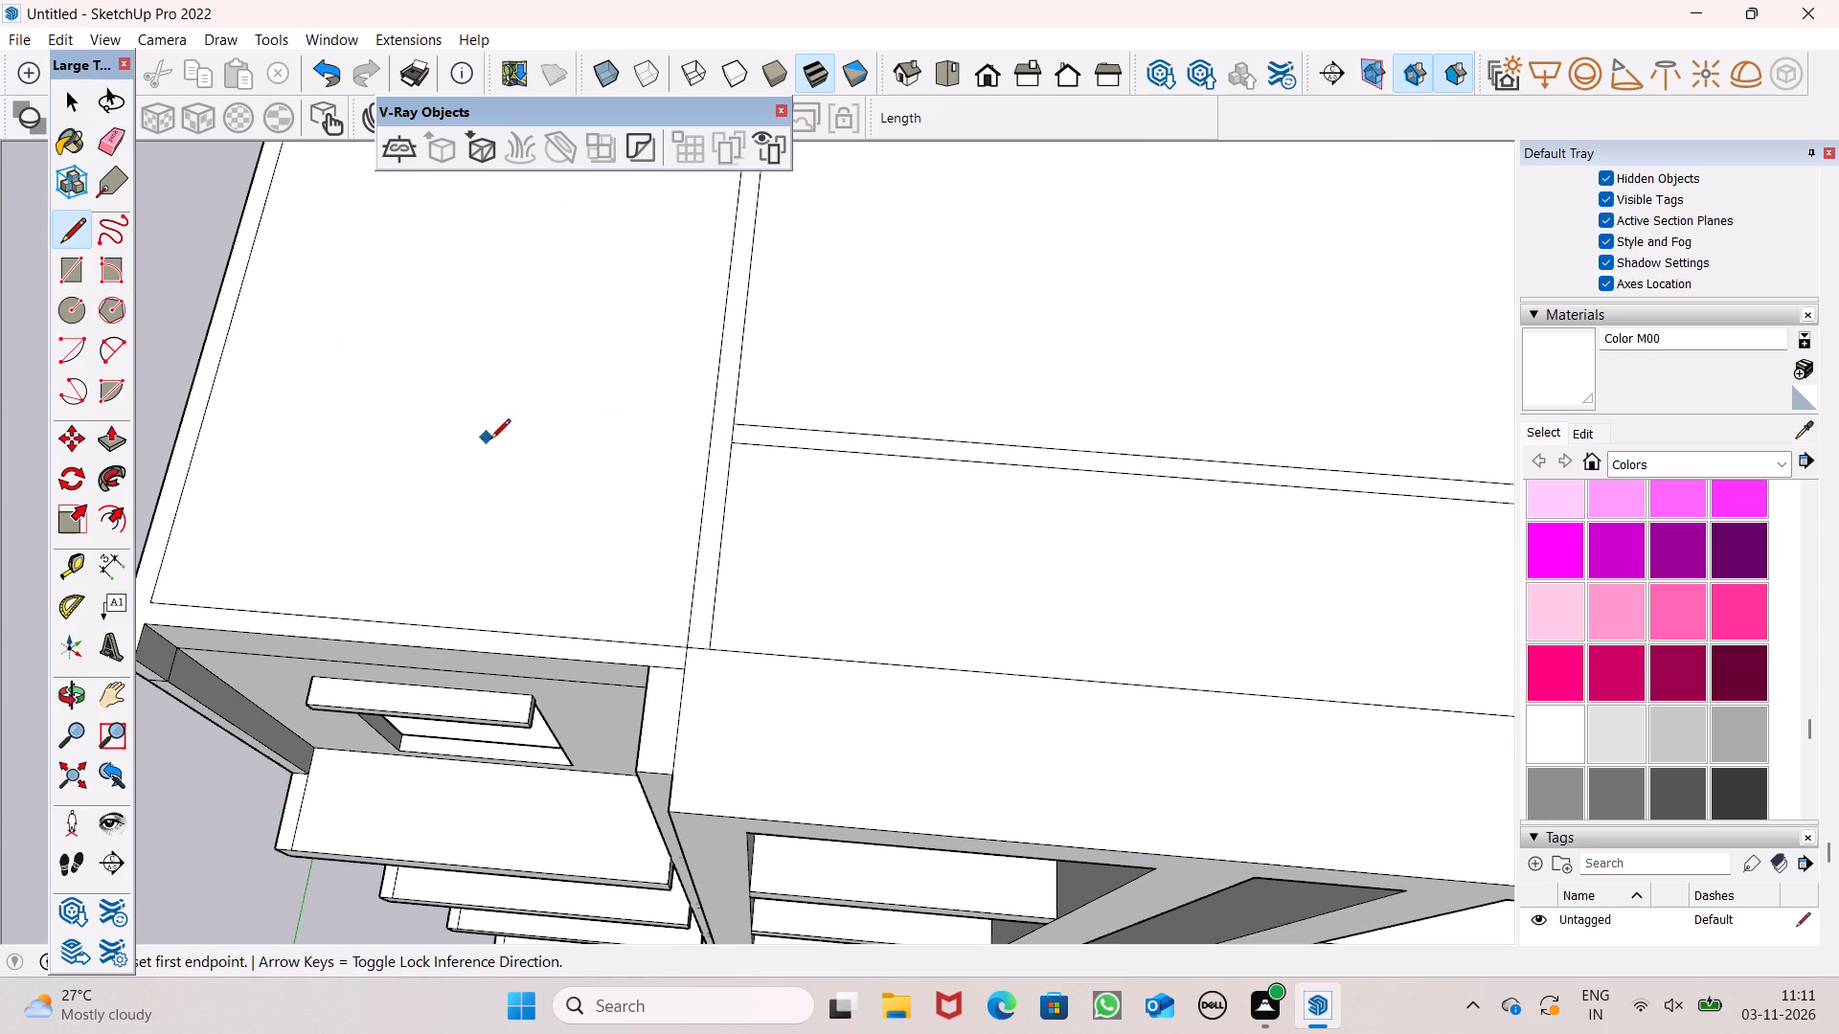
pyautogui.scroll(5, 808, 486)
pyautogui.scroll(5, 673, 437)
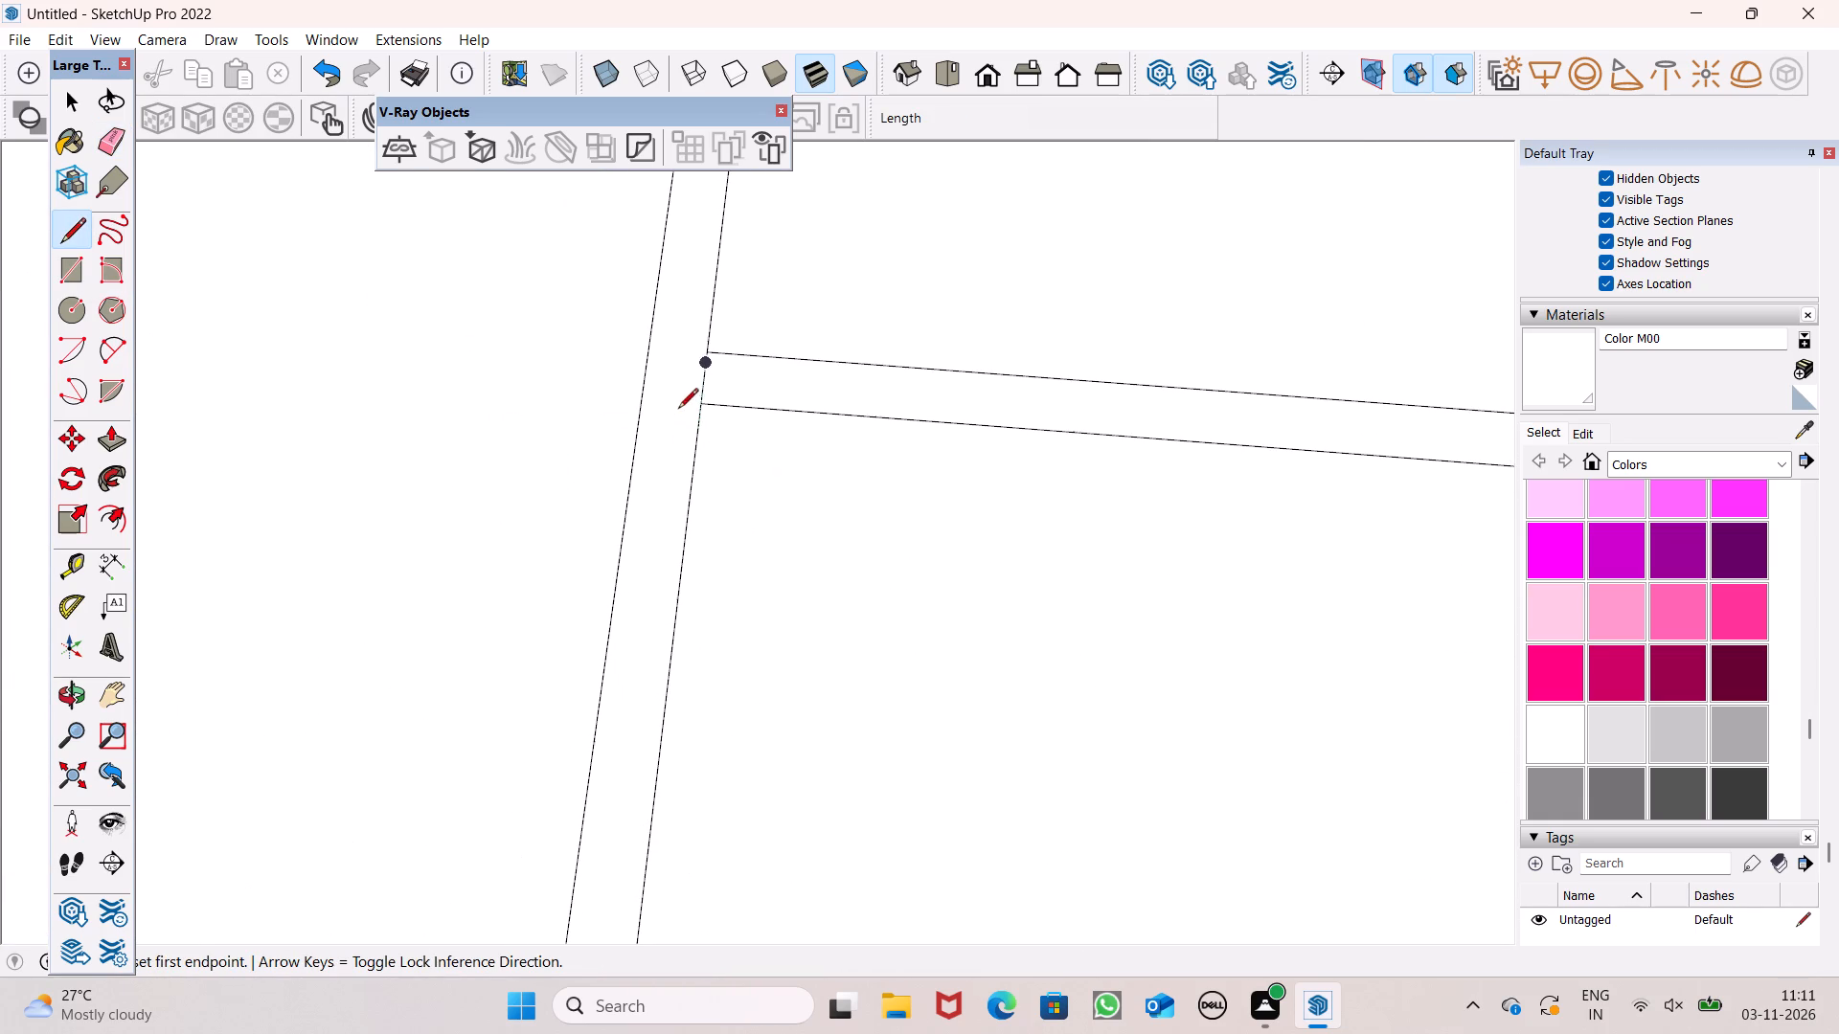
pyautogui.click(700, 408)
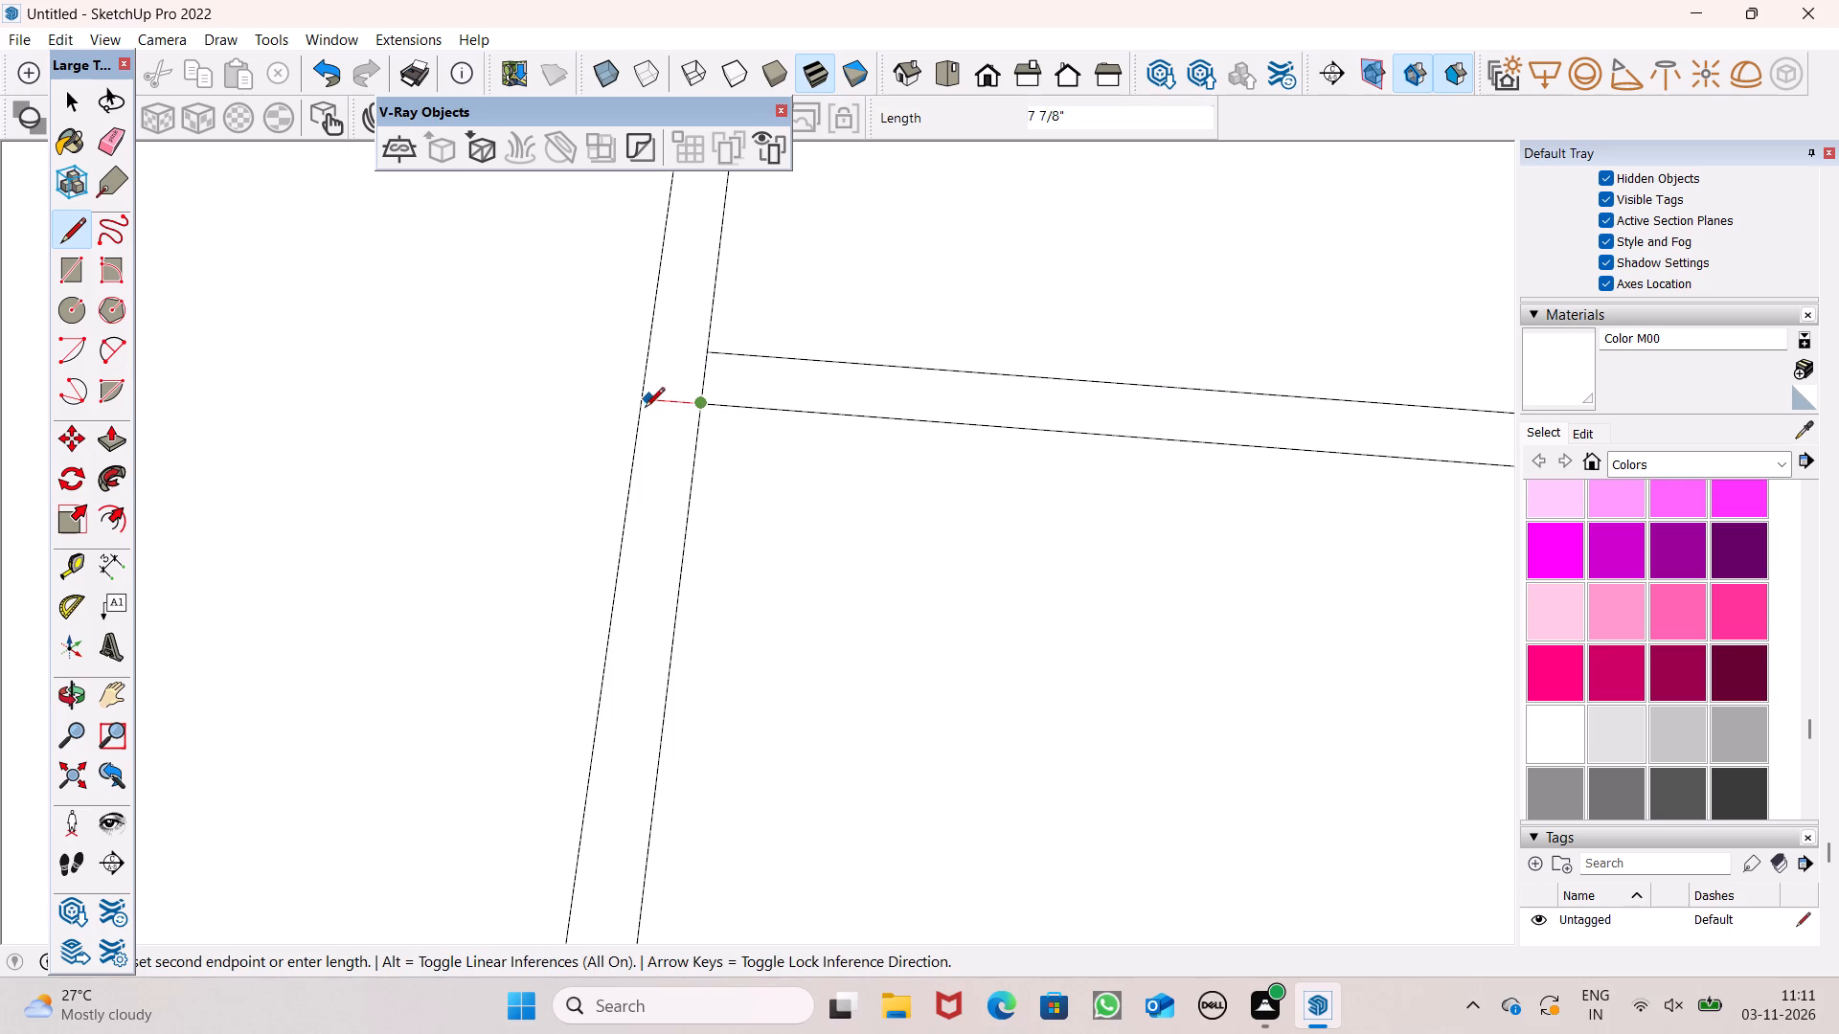
pyautogui.click(643, 408)
# Draw a 9" line extending the cross strip's front edge across the right side strip to its outer line.
pyautogui.scroll(-7, 702, 366)
pyautogui.scroll(-7, 443, 432)
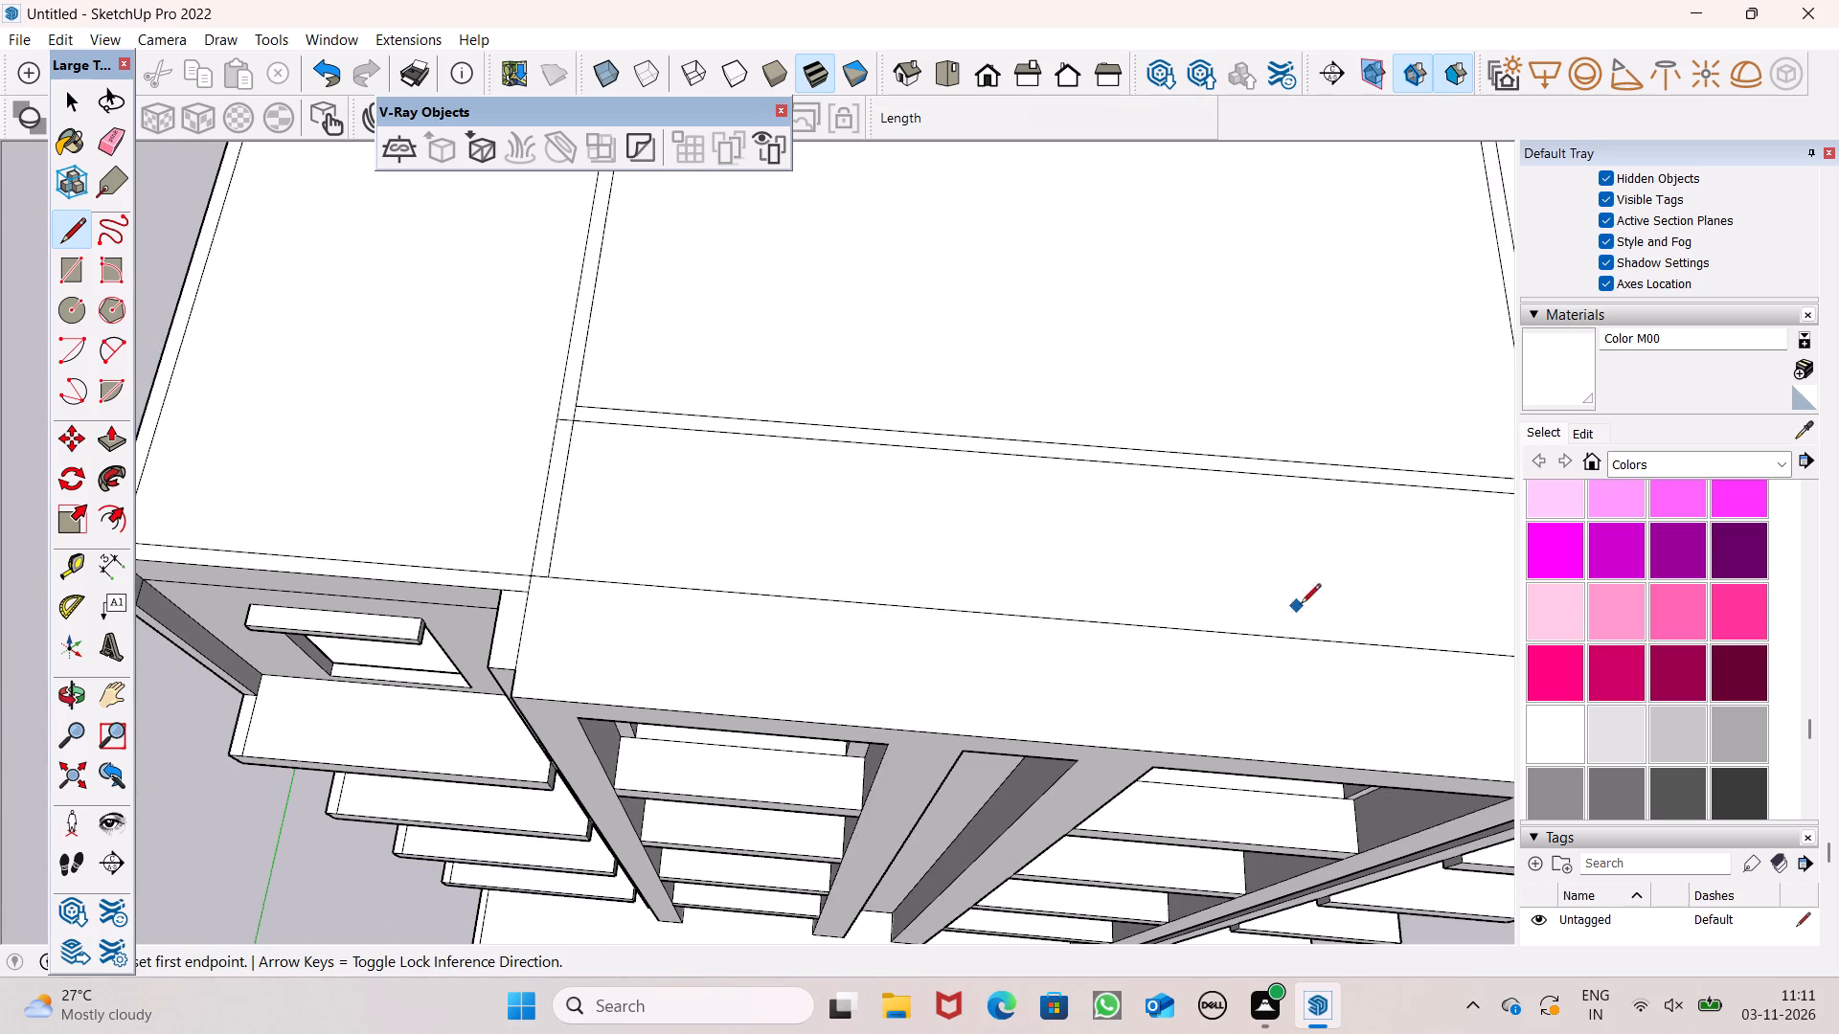
pyautogui.scroll(-6, 738, 530)
pyautogui.scroll(12, 1254, 523)
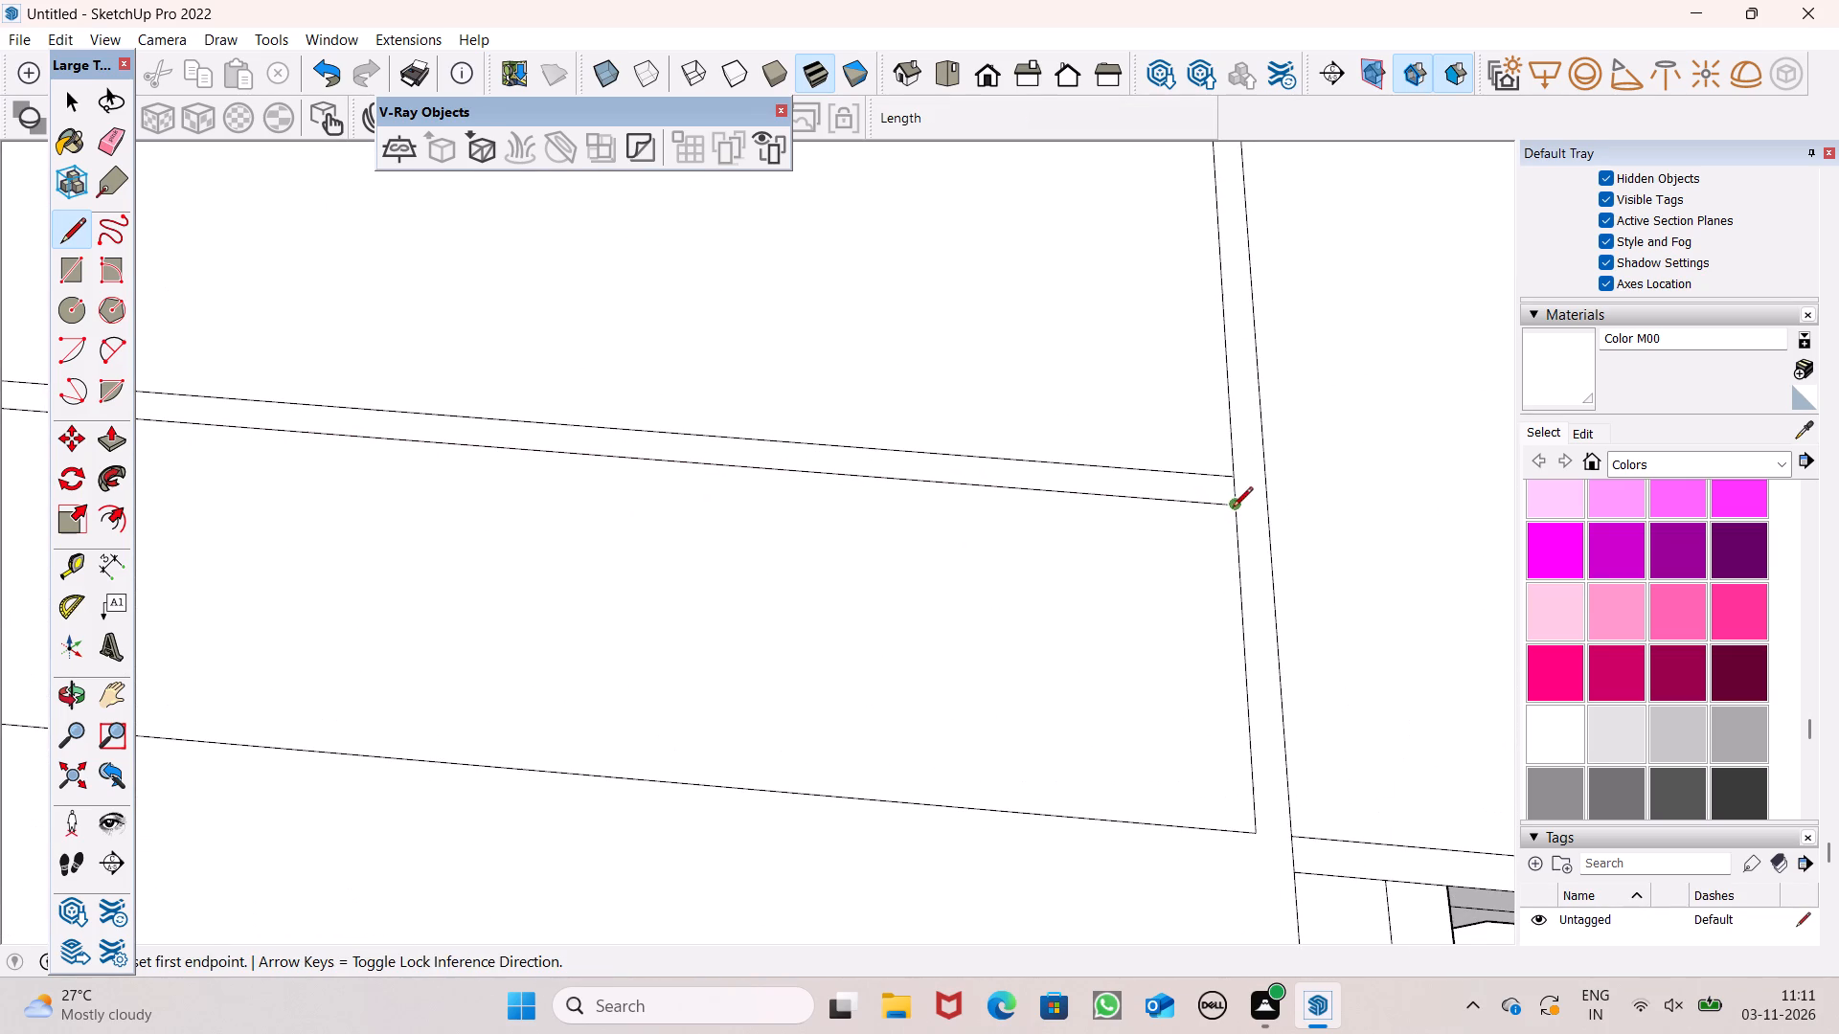
pyautogui.click(1233, 506)
pyautogui.scroll(7, 1246, 505)
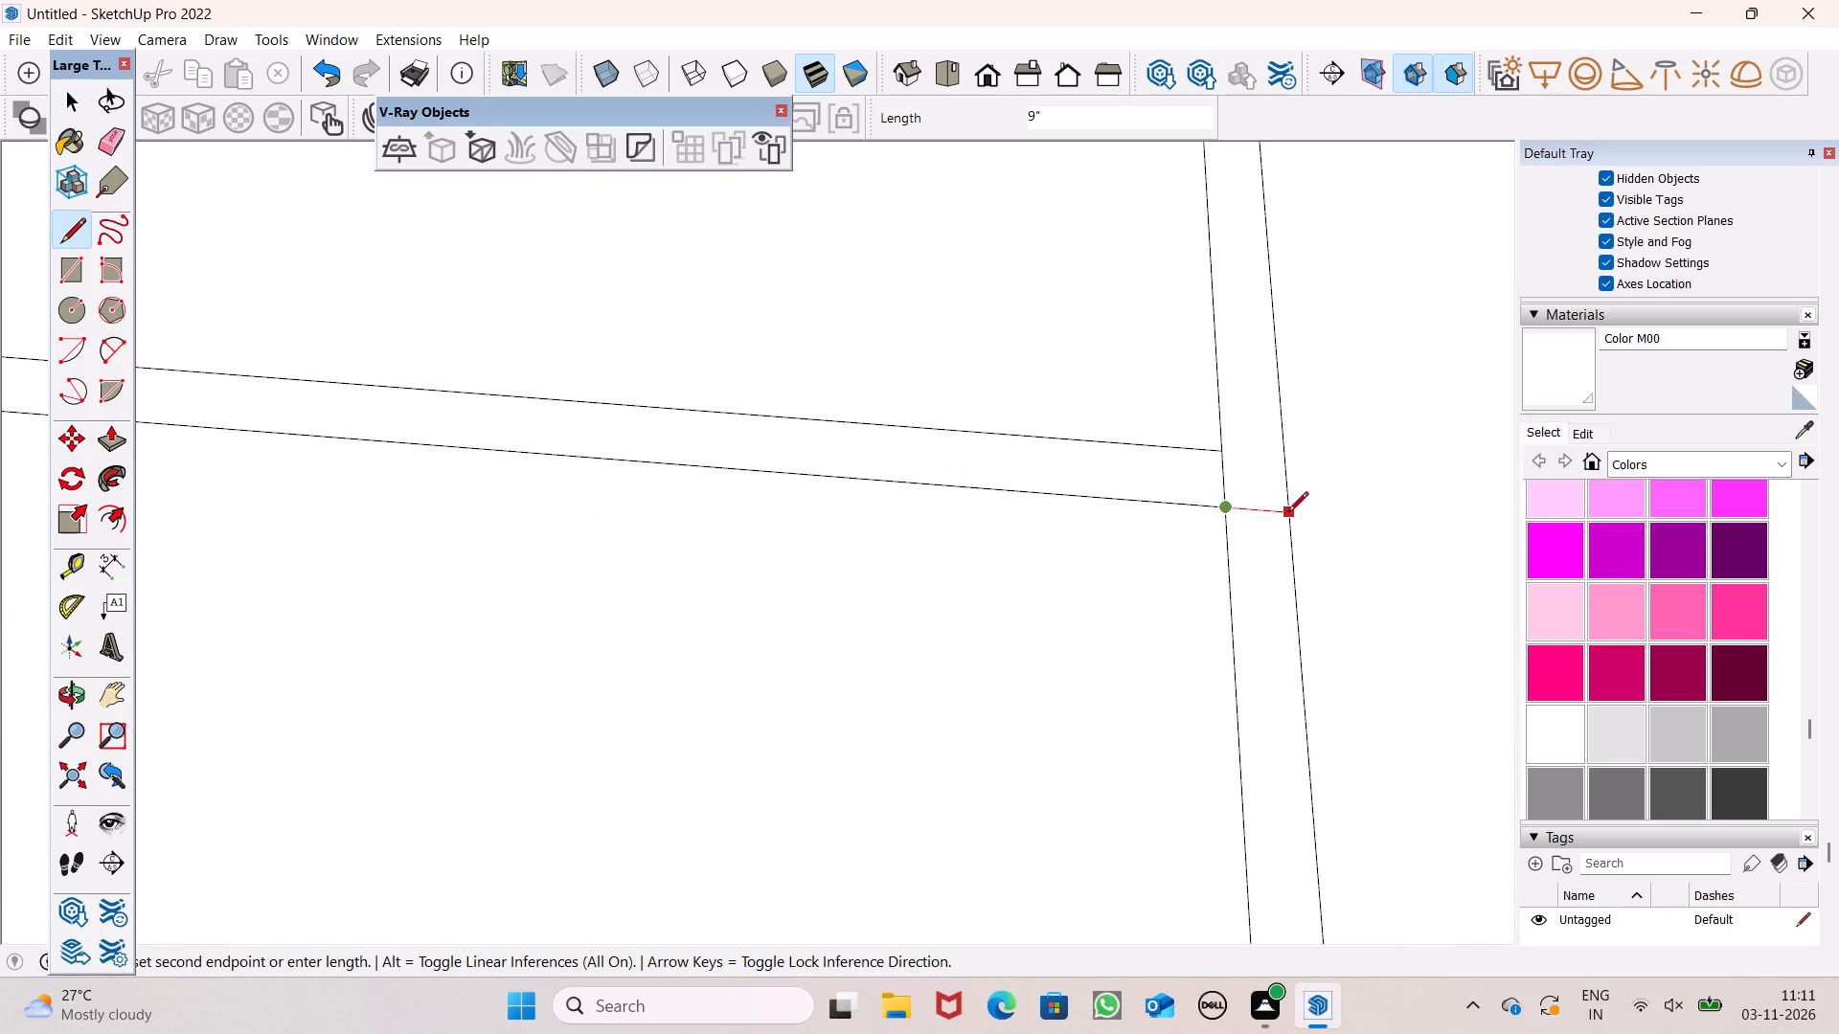
pyautogui.click(1289, 511)
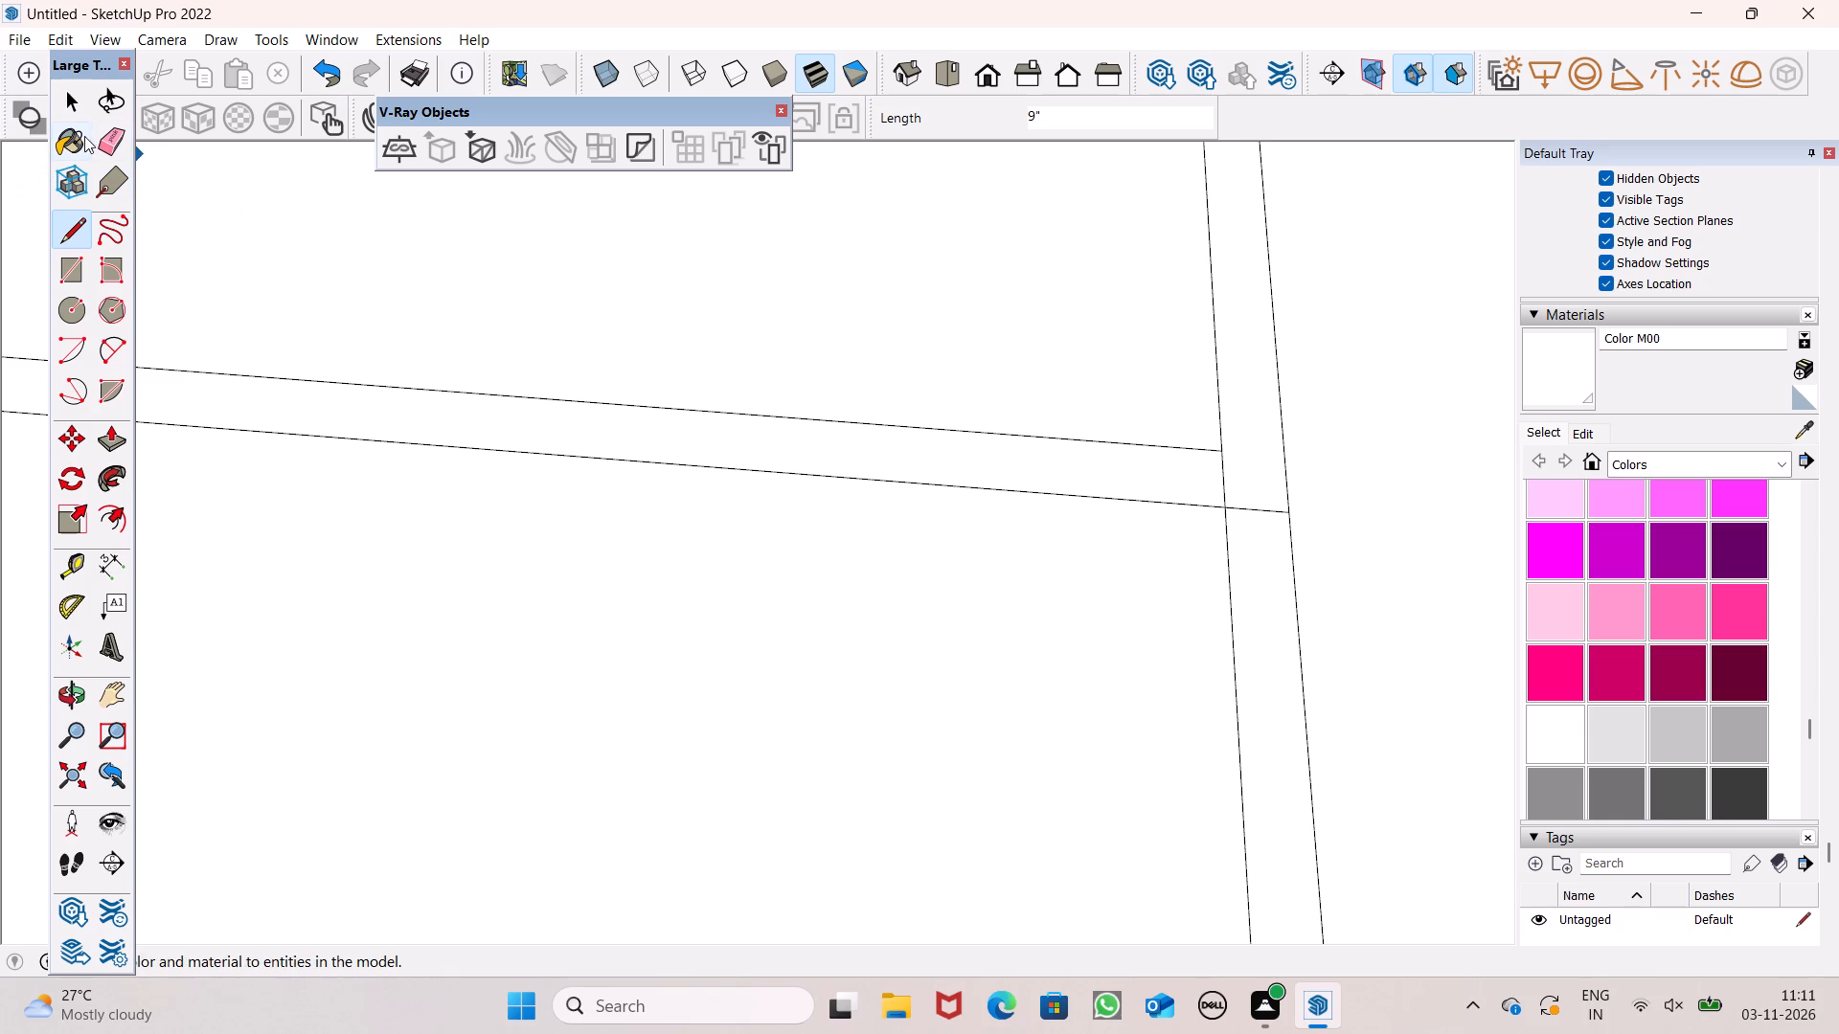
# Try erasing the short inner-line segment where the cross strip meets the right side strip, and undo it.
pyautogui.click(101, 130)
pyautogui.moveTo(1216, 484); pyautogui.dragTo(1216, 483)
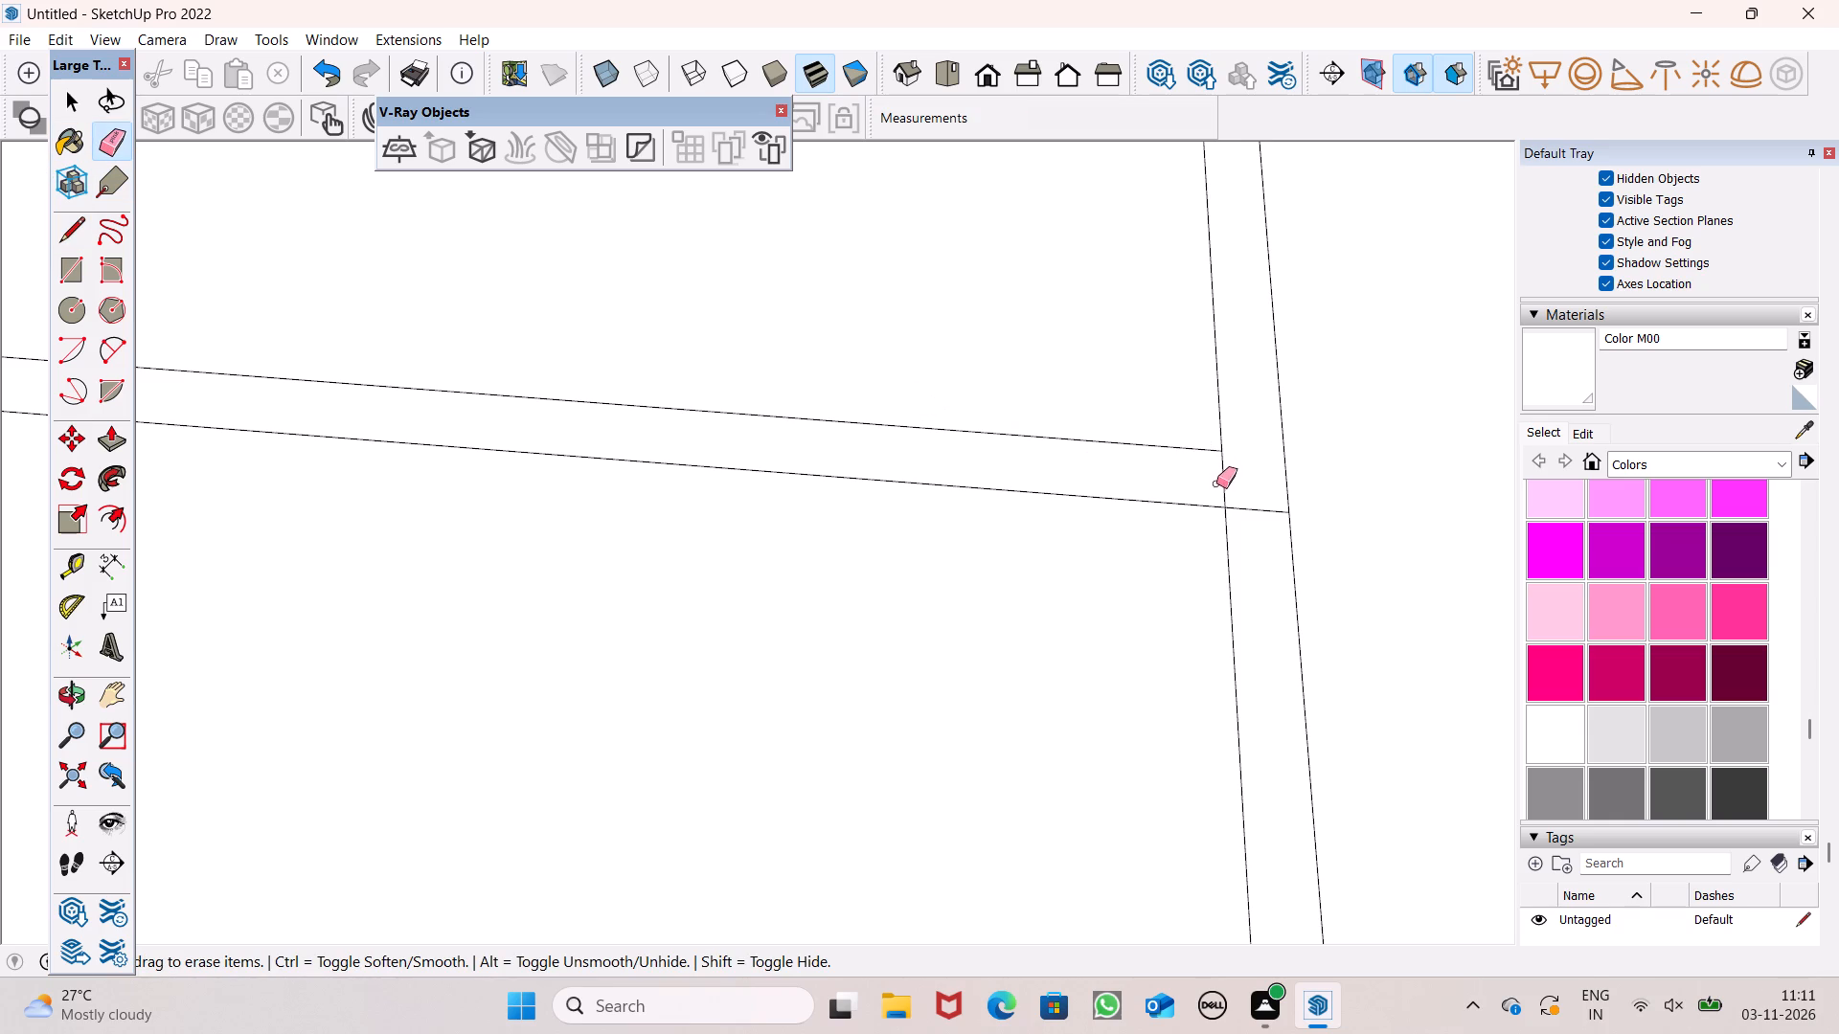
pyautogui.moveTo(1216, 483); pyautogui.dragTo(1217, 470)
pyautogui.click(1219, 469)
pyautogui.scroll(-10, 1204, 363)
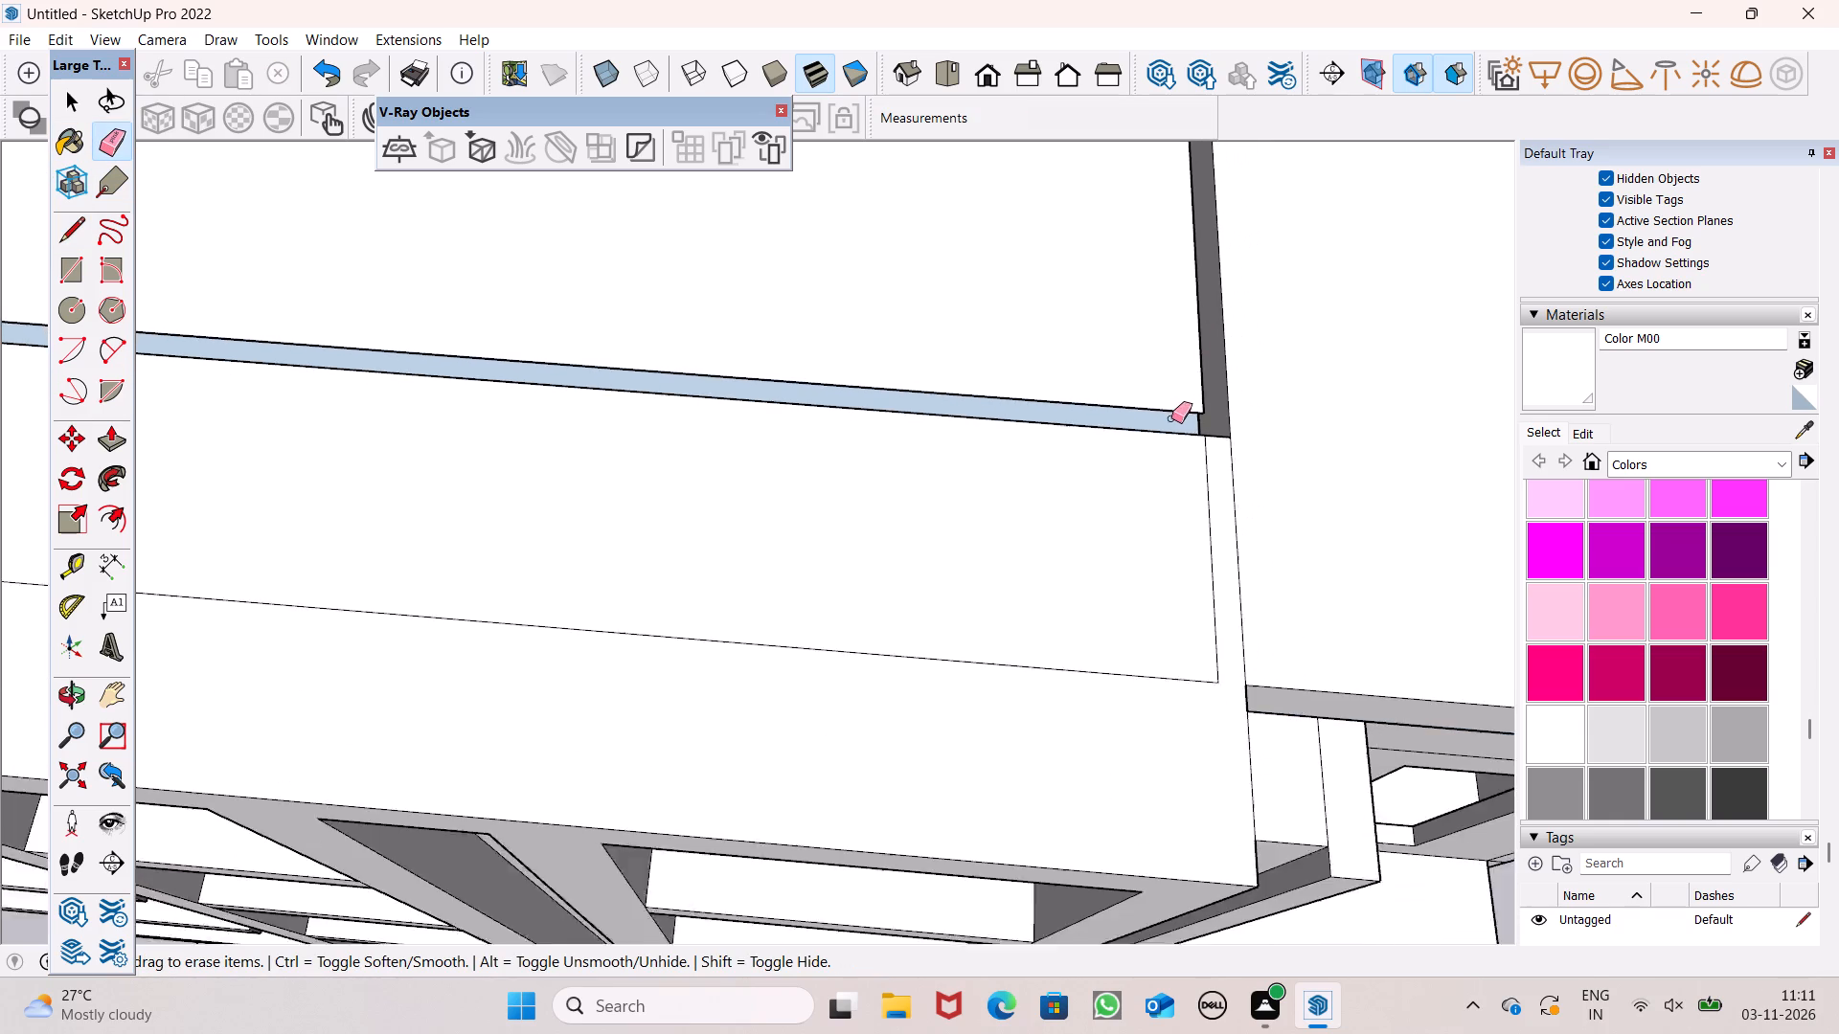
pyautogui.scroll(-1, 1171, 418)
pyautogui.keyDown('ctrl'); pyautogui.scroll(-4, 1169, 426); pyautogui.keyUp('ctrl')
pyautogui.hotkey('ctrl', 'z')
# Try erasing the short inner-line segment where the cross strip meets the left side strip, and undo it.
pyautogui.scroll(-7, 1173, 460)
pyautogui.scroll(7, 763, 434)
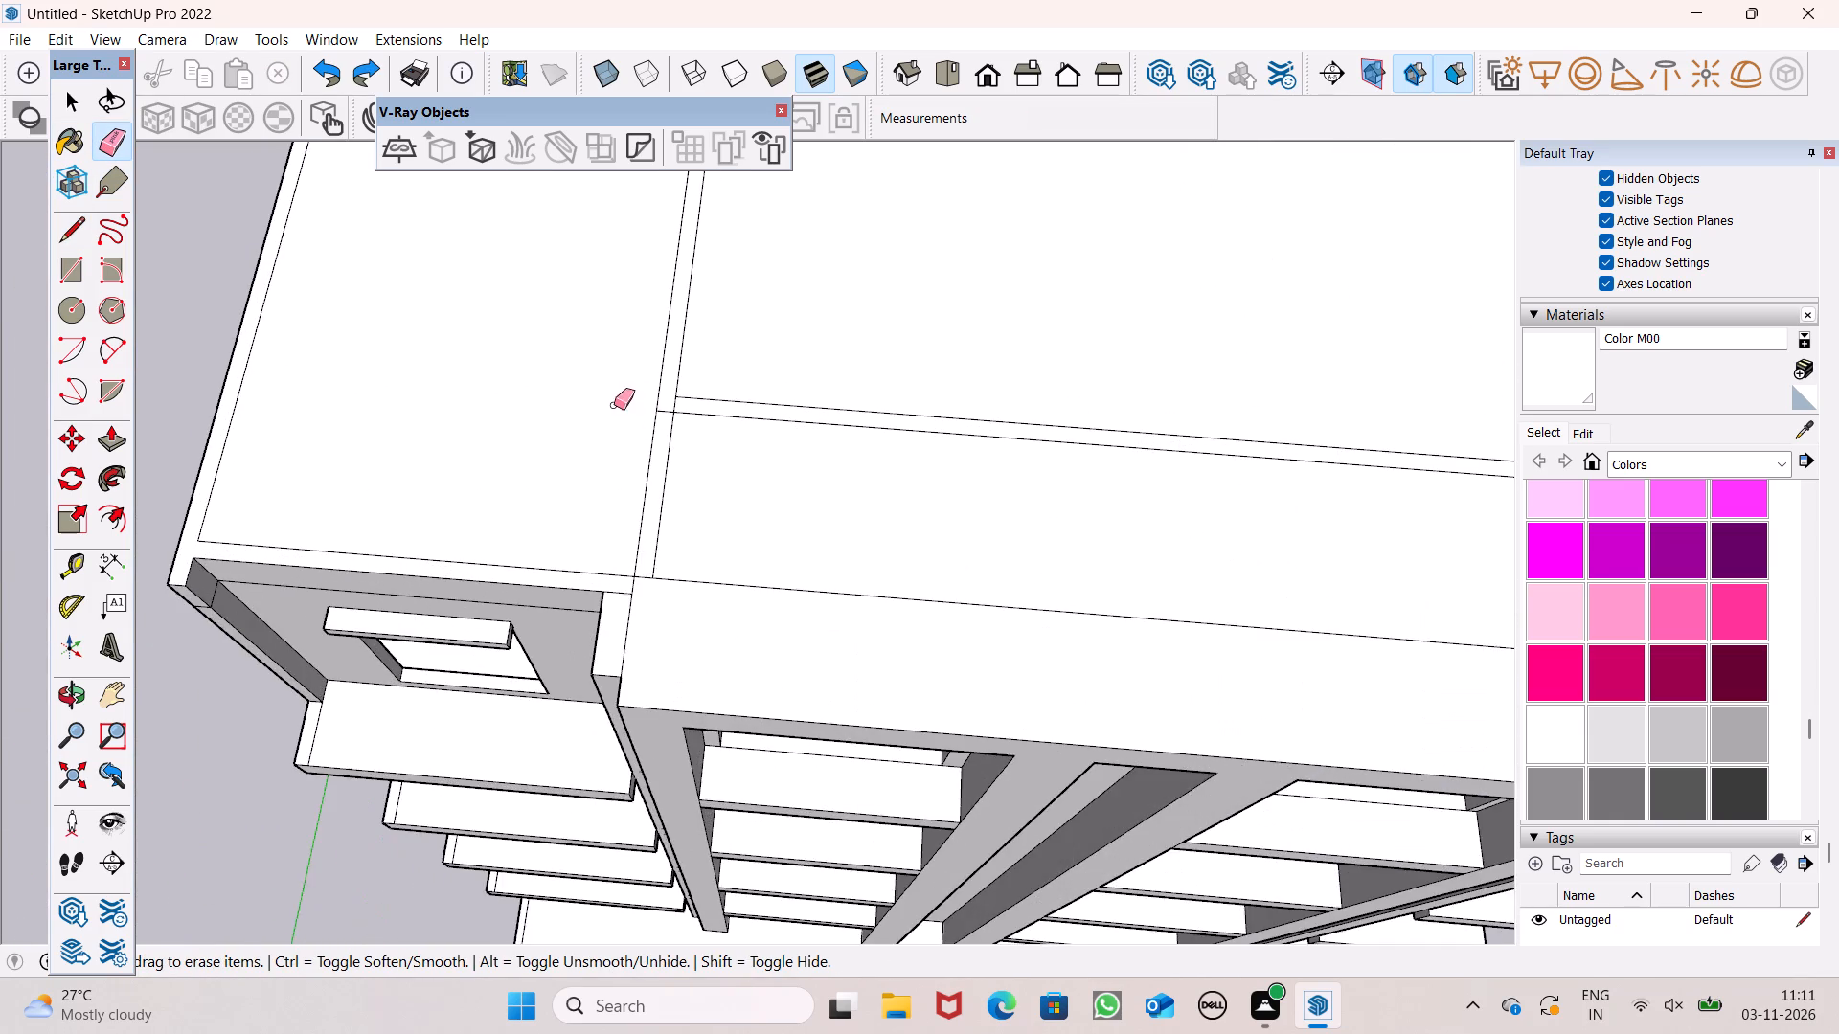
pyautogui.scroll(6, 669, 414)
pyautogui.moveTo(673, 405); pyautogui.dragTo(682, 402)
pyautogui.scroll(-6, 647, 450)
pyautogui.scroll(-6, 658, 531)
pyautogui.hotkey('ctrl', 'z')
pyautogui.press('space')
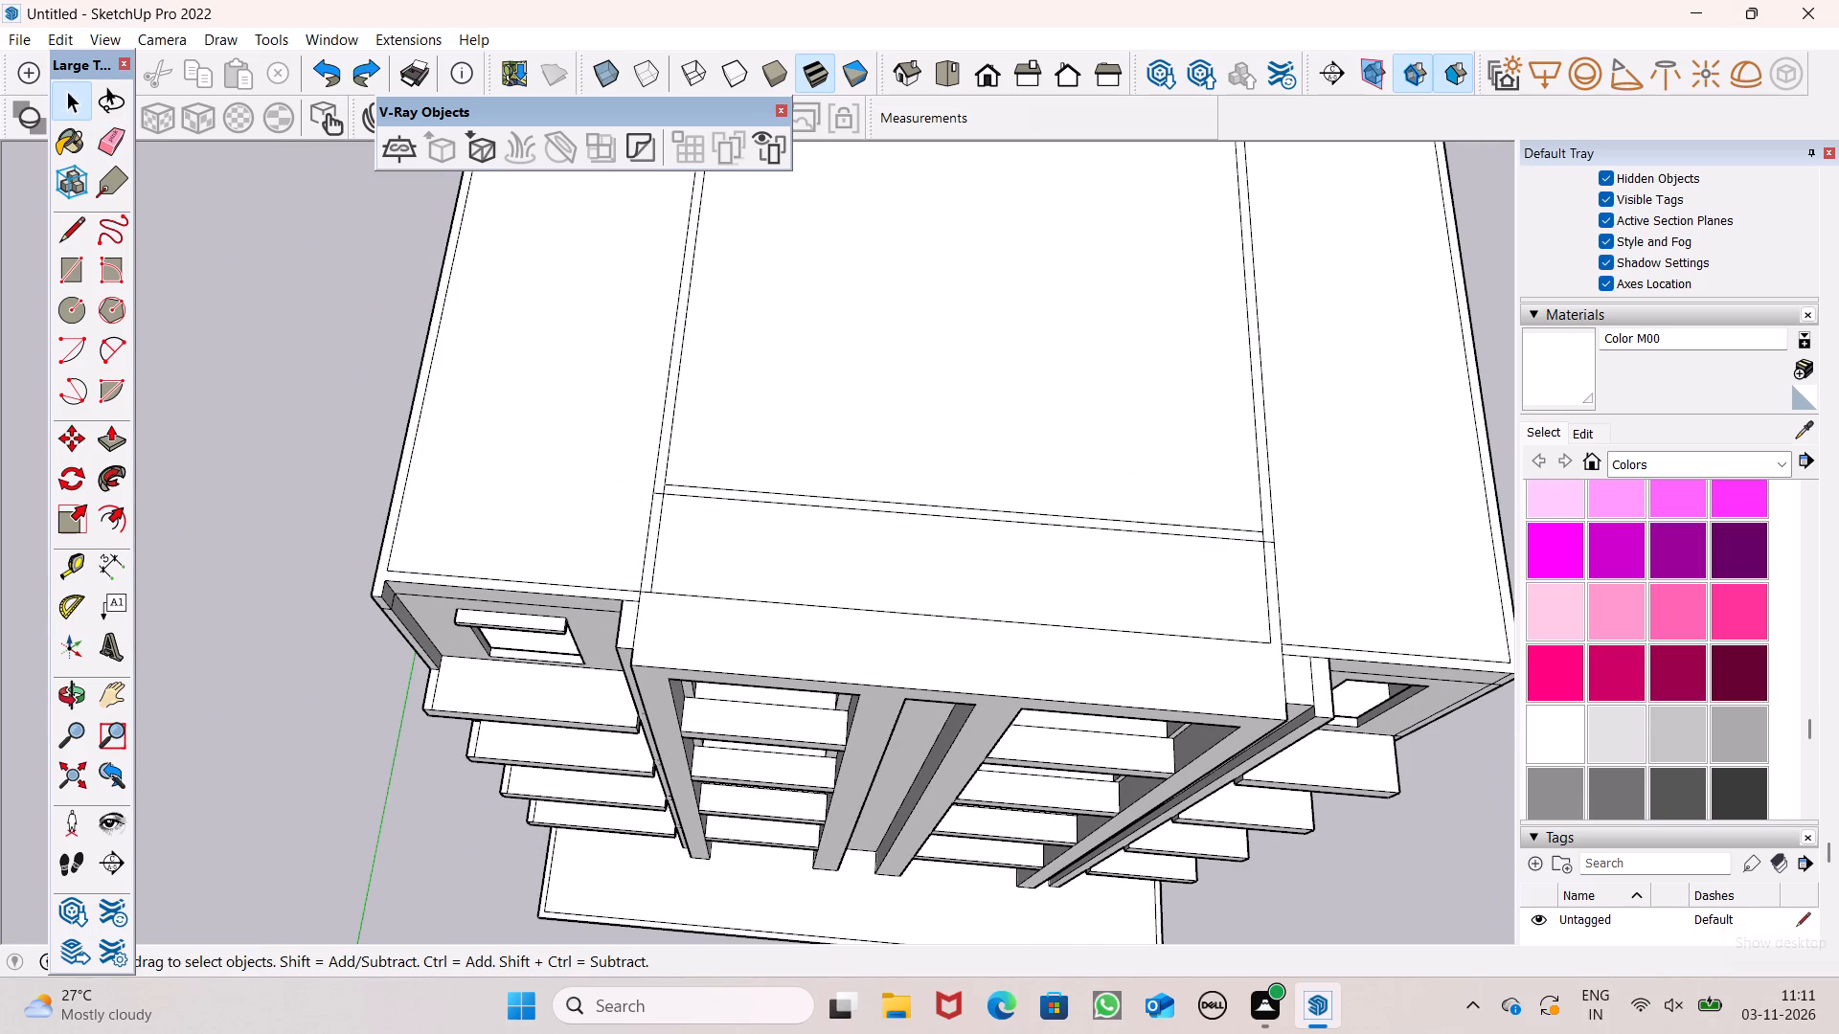
# Draw a line from the rear end of the left side strip's outer line to the roof's back edge.
pyautogui.scroll(-5, 666, 623)
pyautogui.scroll(-4, 669, 703)
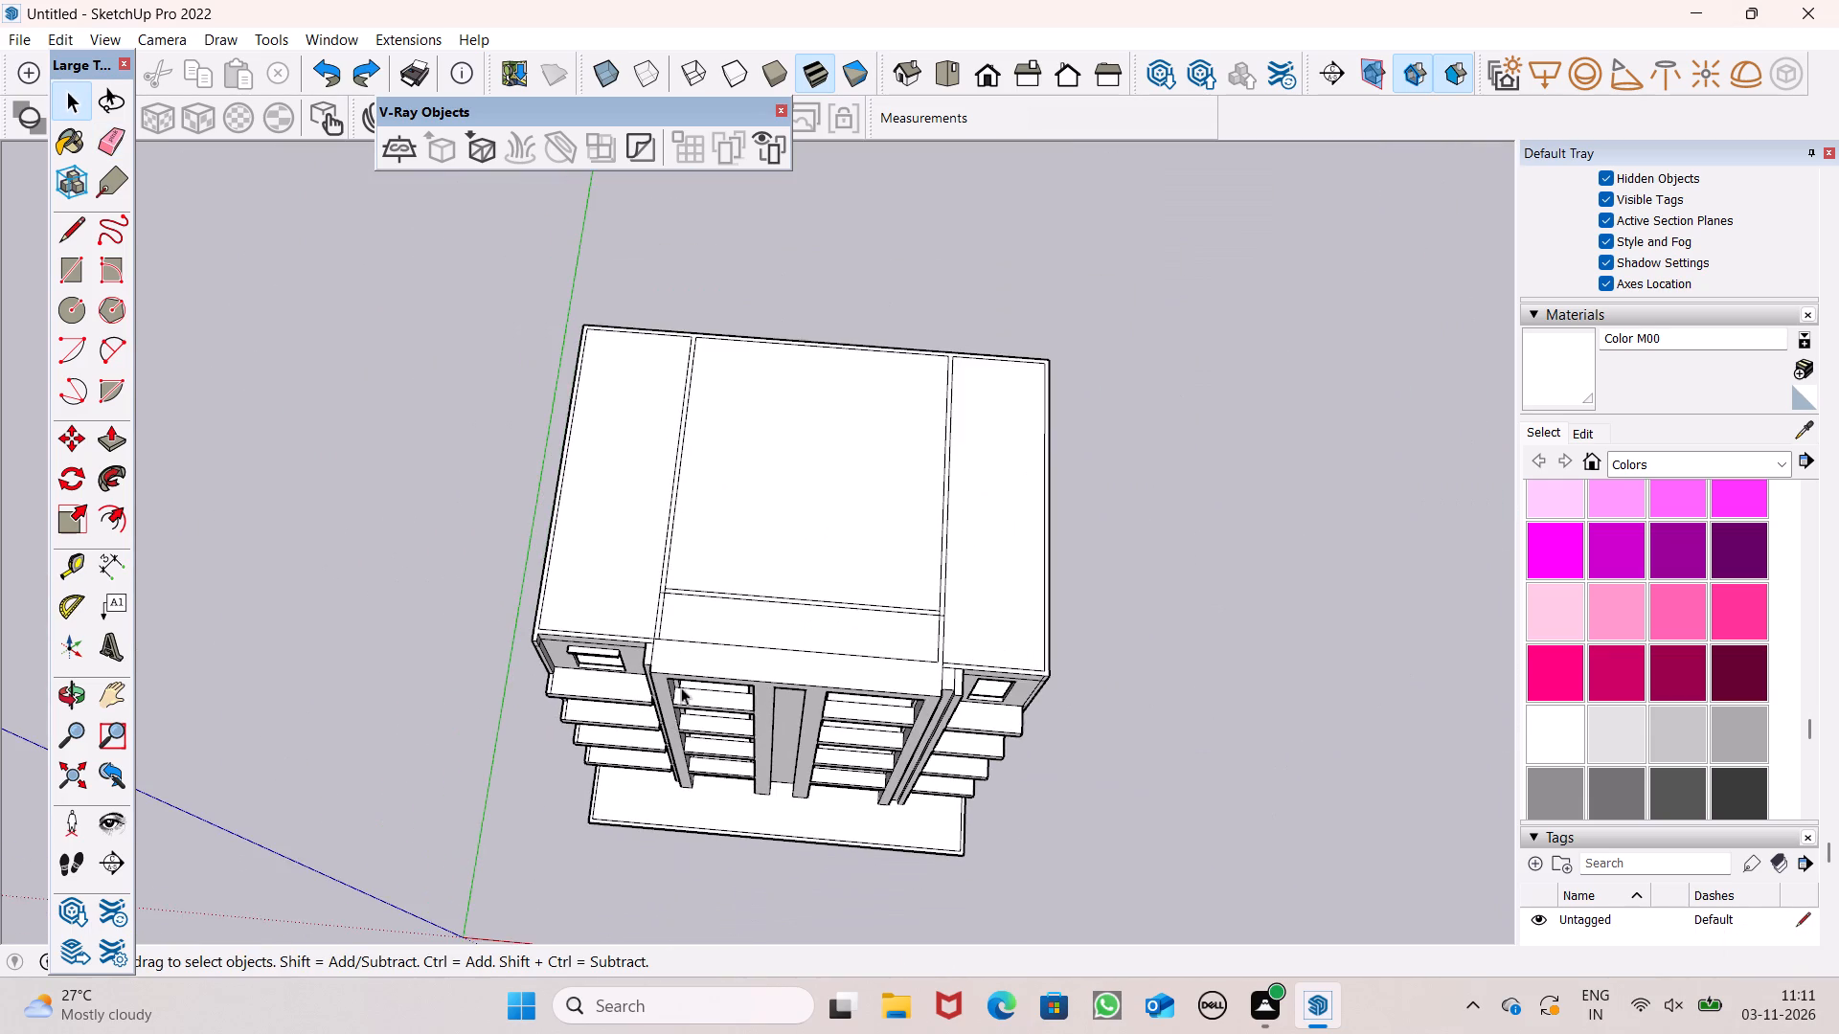
pyautogui.scroll(6, 699, 515)
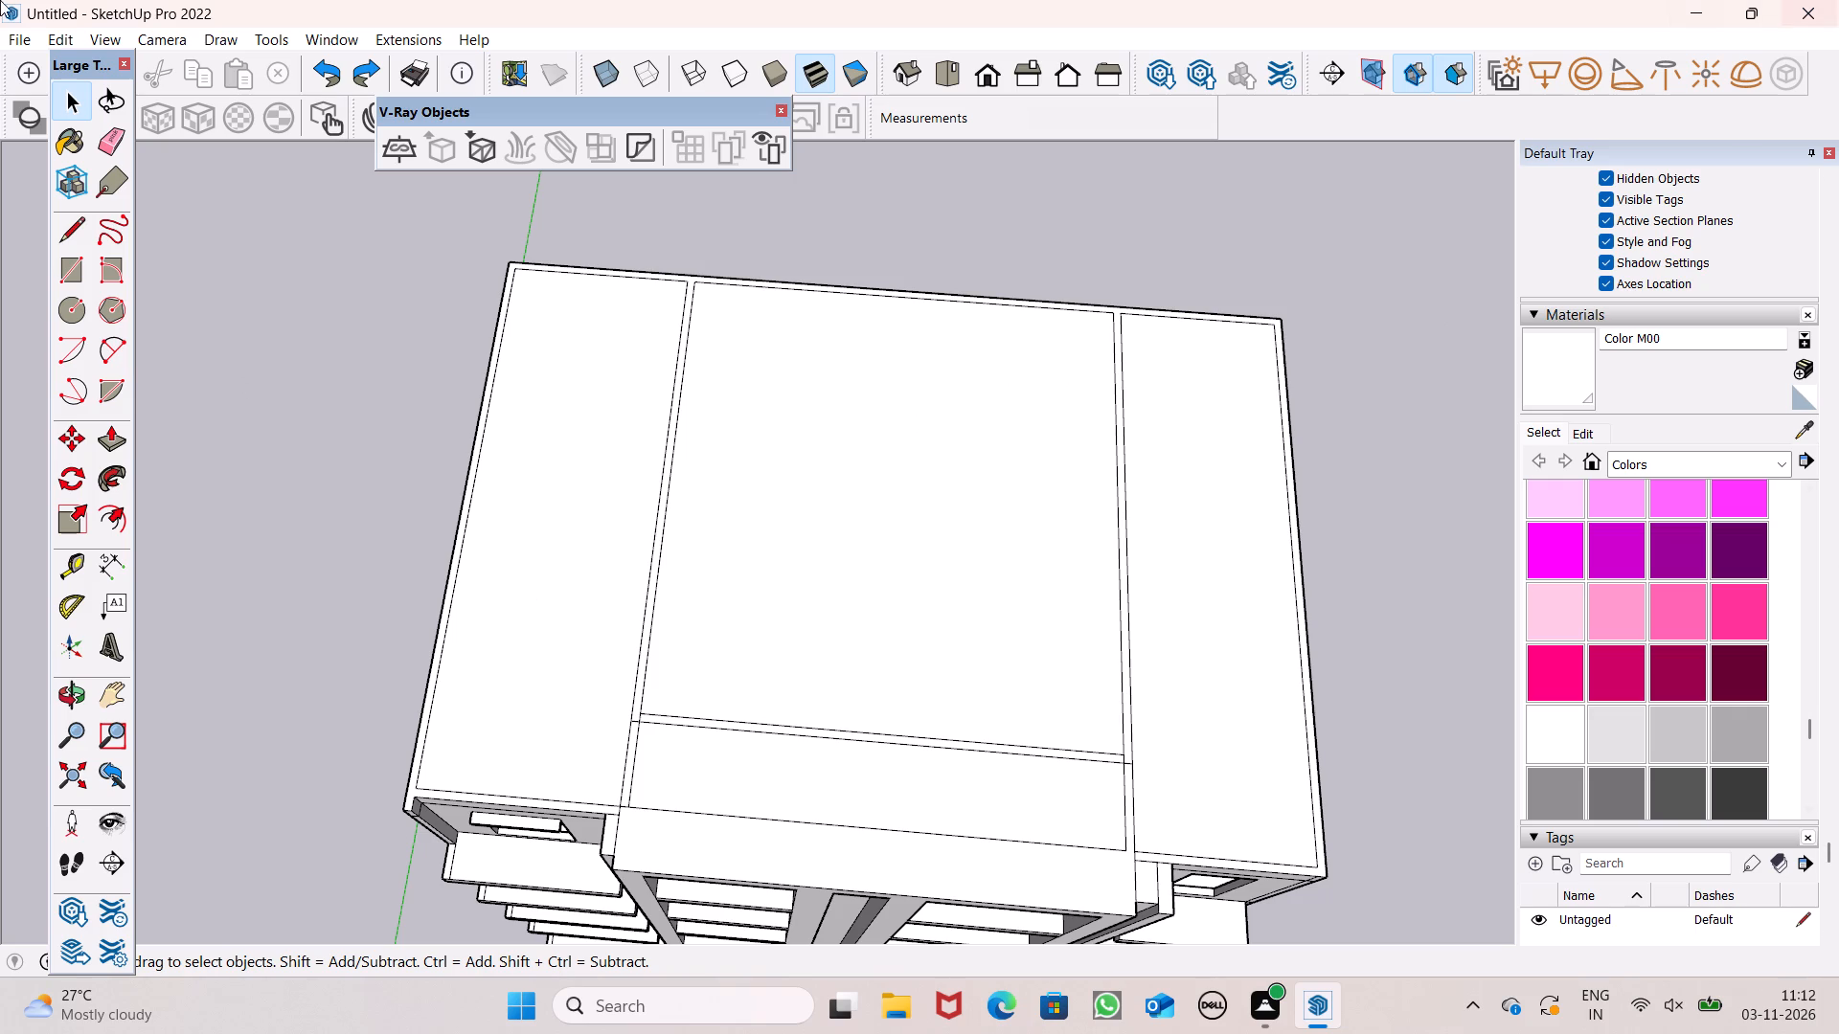
pyautogui.click(57, 227)
pyautogui.scroll(6, 728, 289)
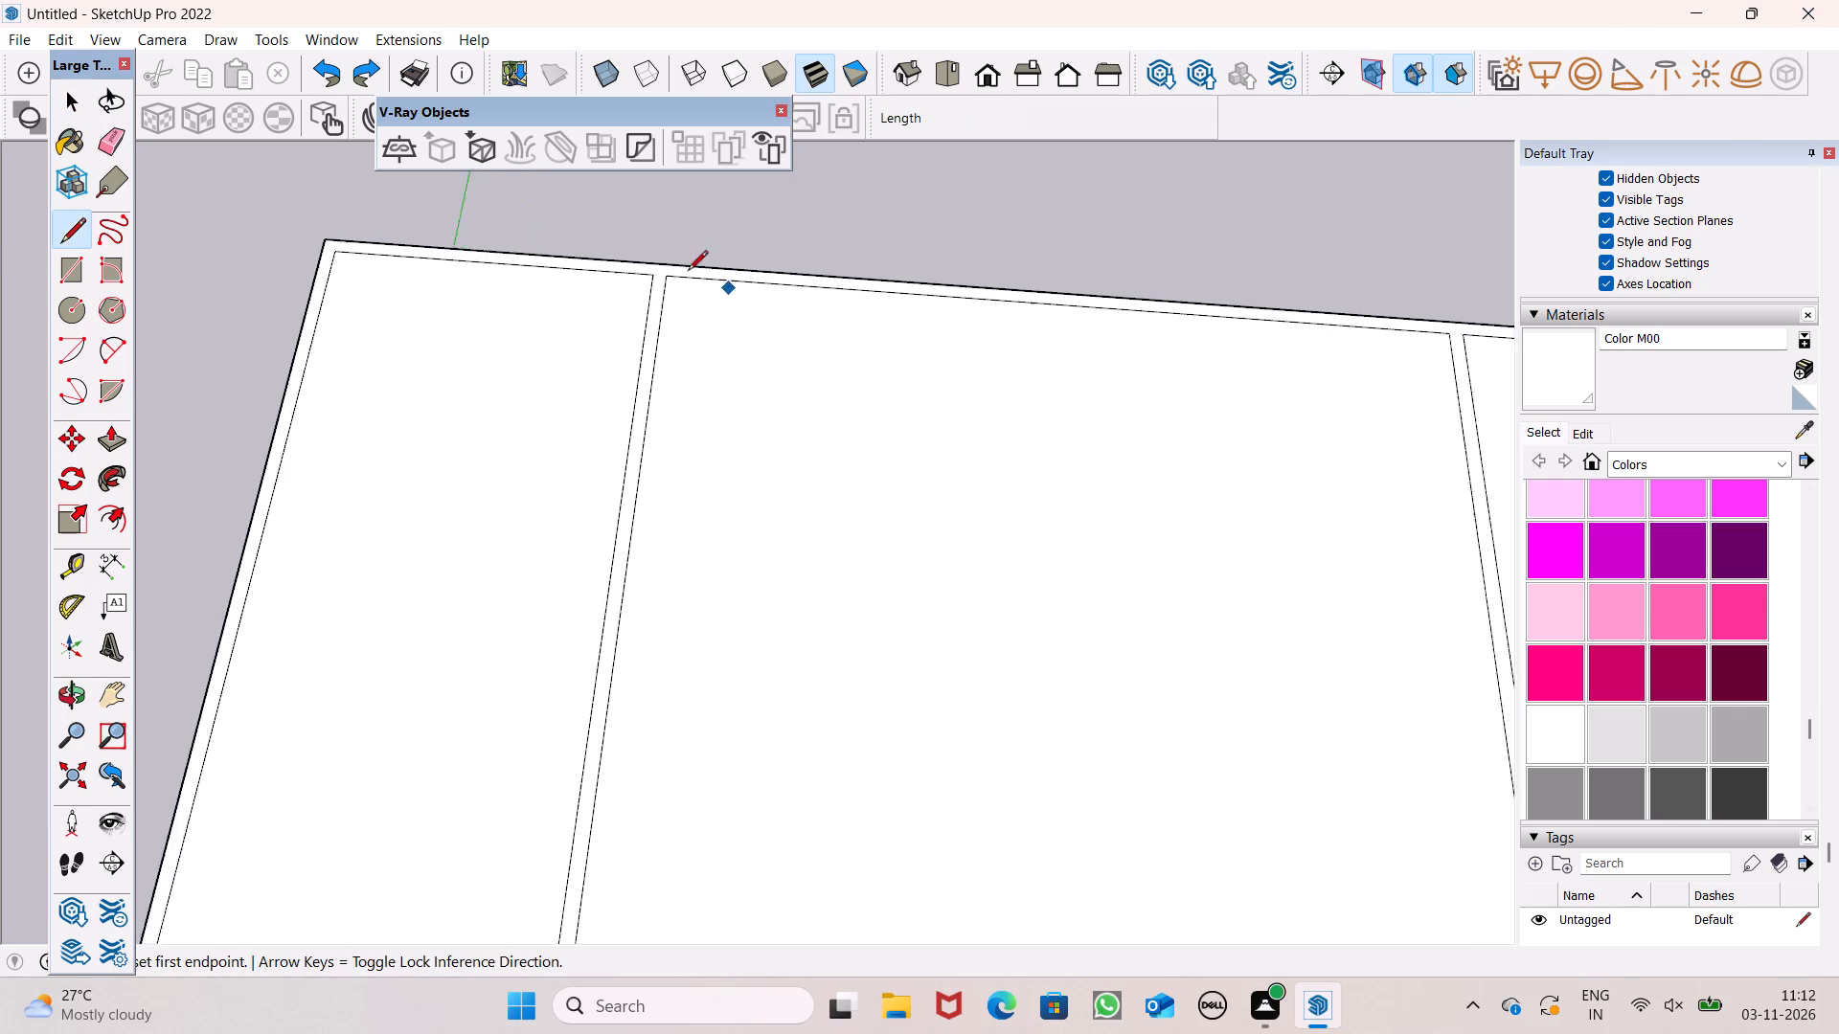
pyautogui.scroll(15, 688, 272)
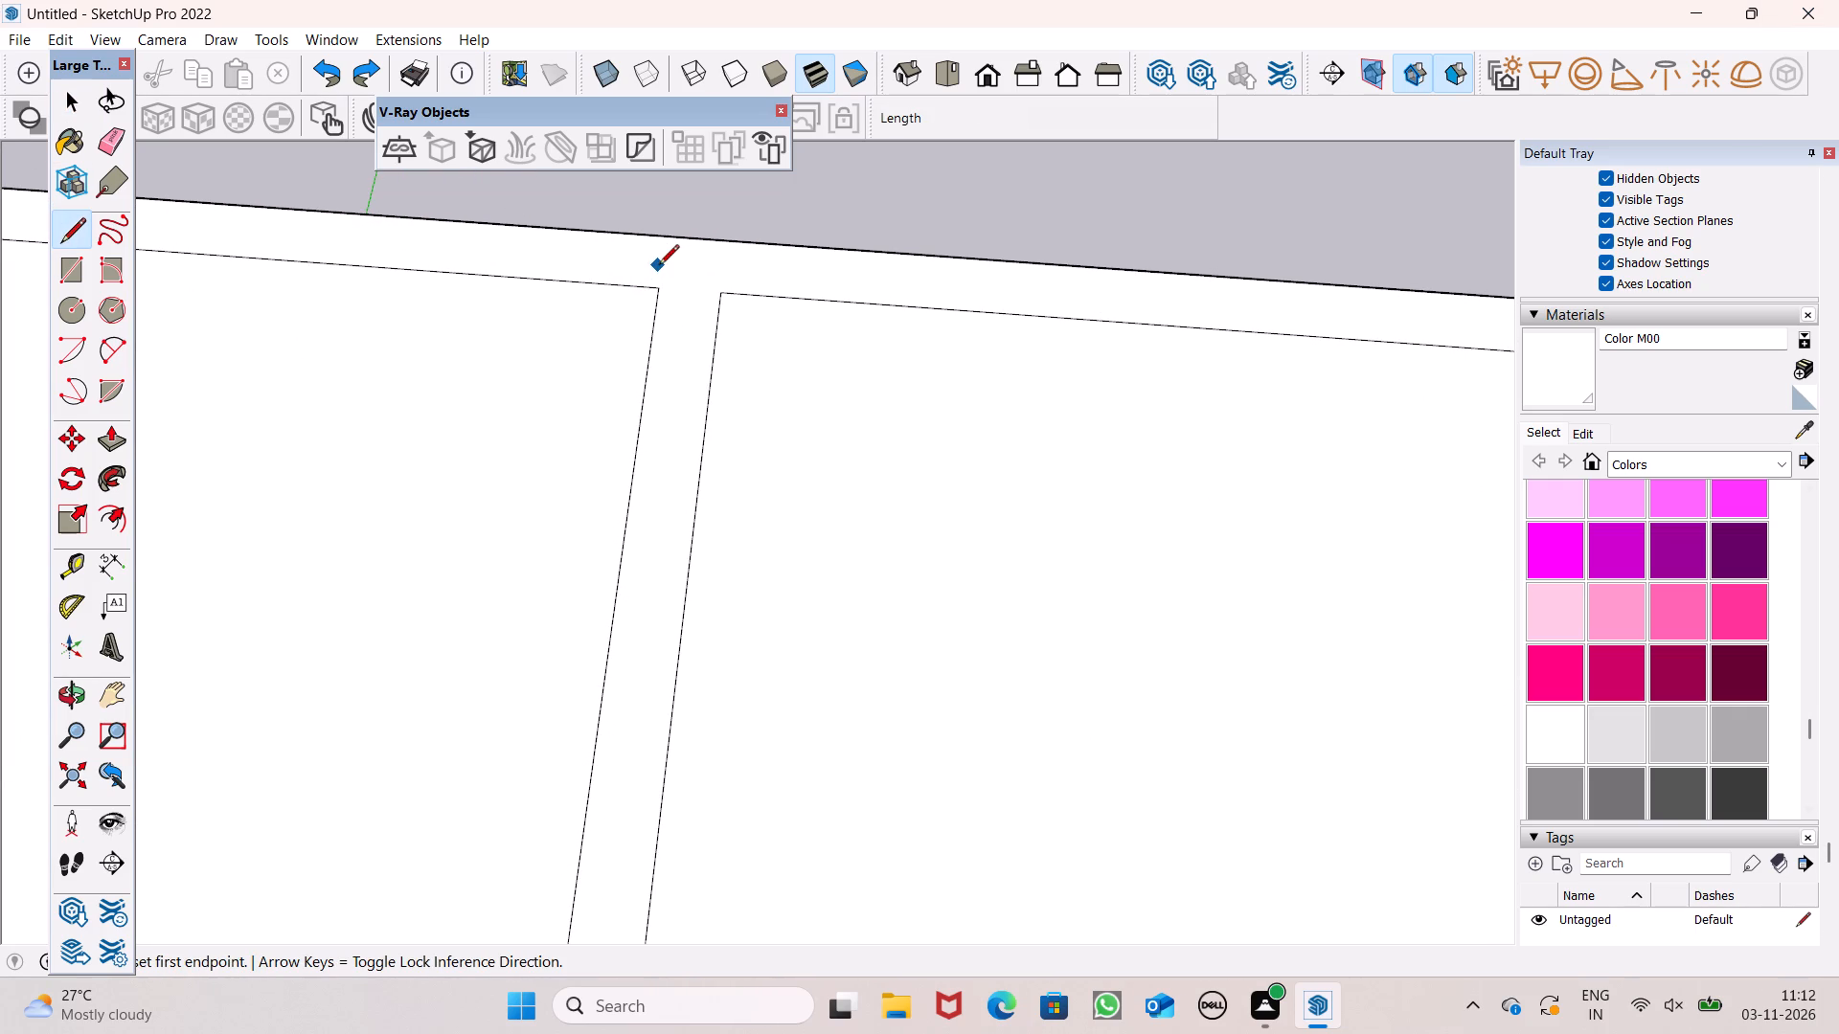
pyautogui.scroll(6, 659, 268)
pyautogui.click(659, 298)
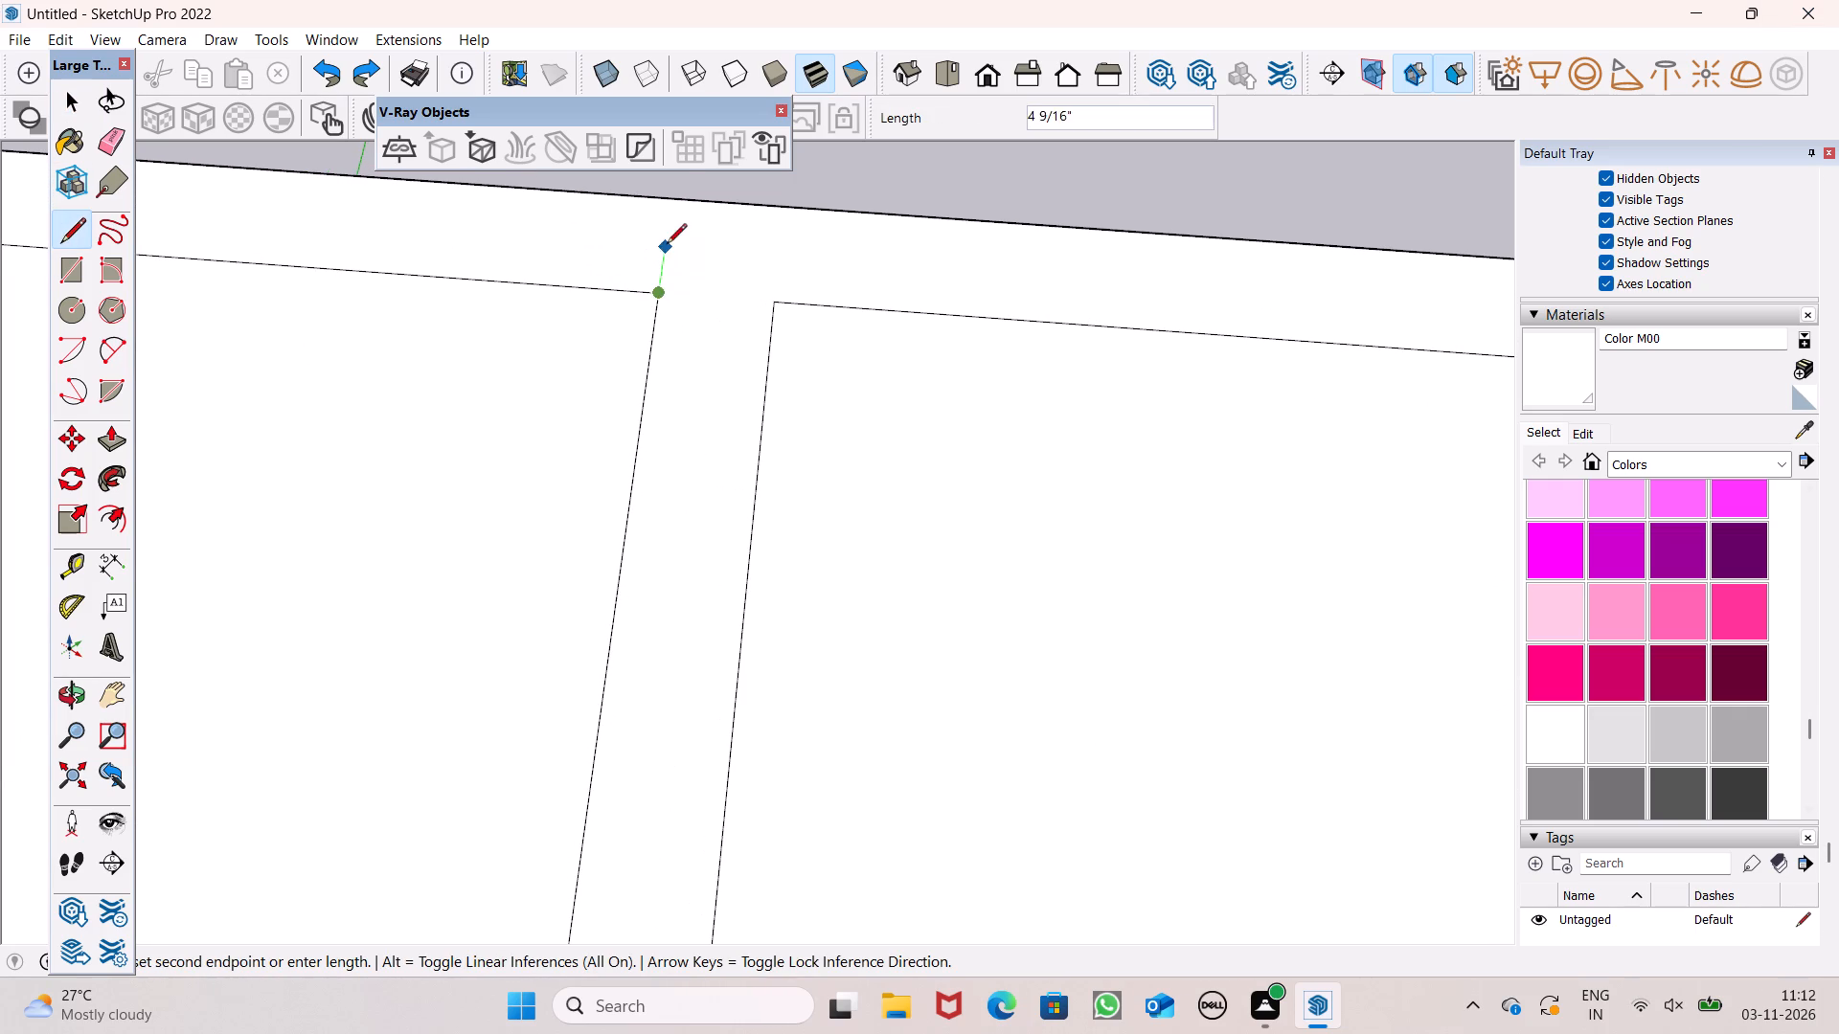
pyautogui.click(671, 198)
# Draw a line from the rear end of the right side strip's outer line to the roof's back edge.
pyautogui.scroll(-5, 580, 387)
pyautogui.scroll(-3, 443, 375)
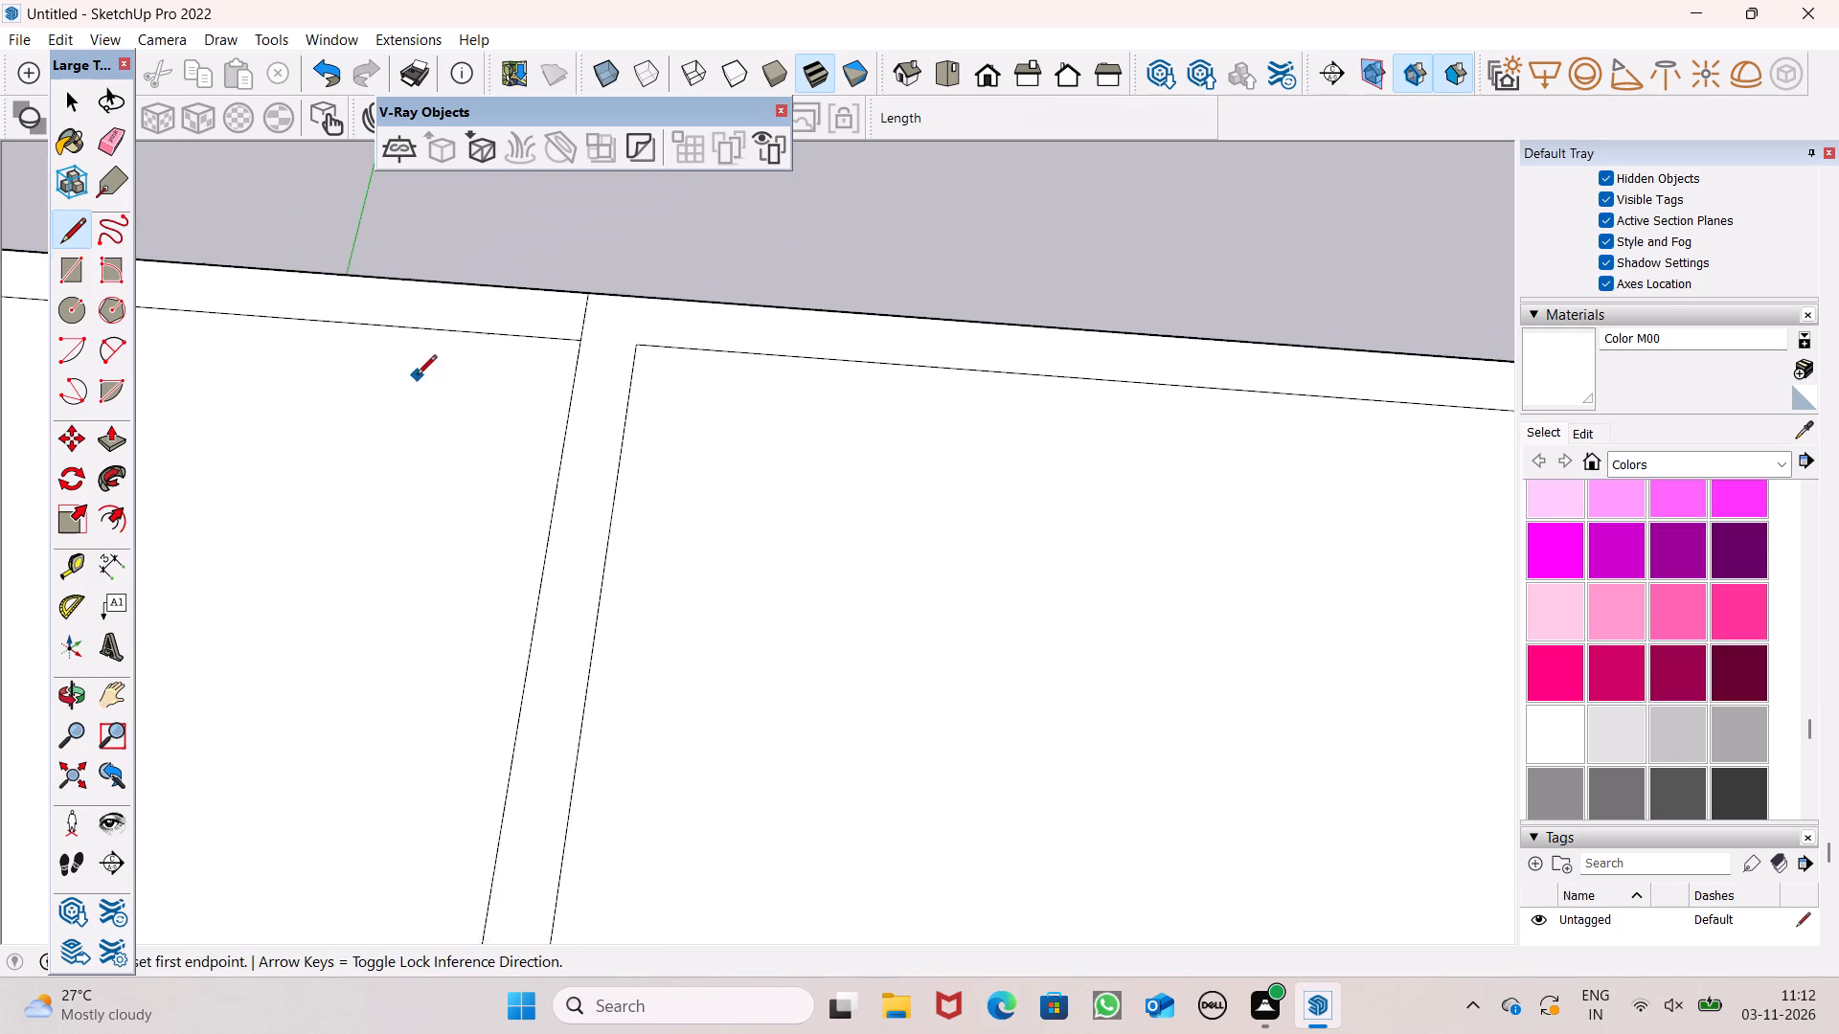
pyautogui.scroll(-9, 417, 376)
pyautogui.scroll(-13, 376, 307)
pyautogui.scroll(3, 943, 426)
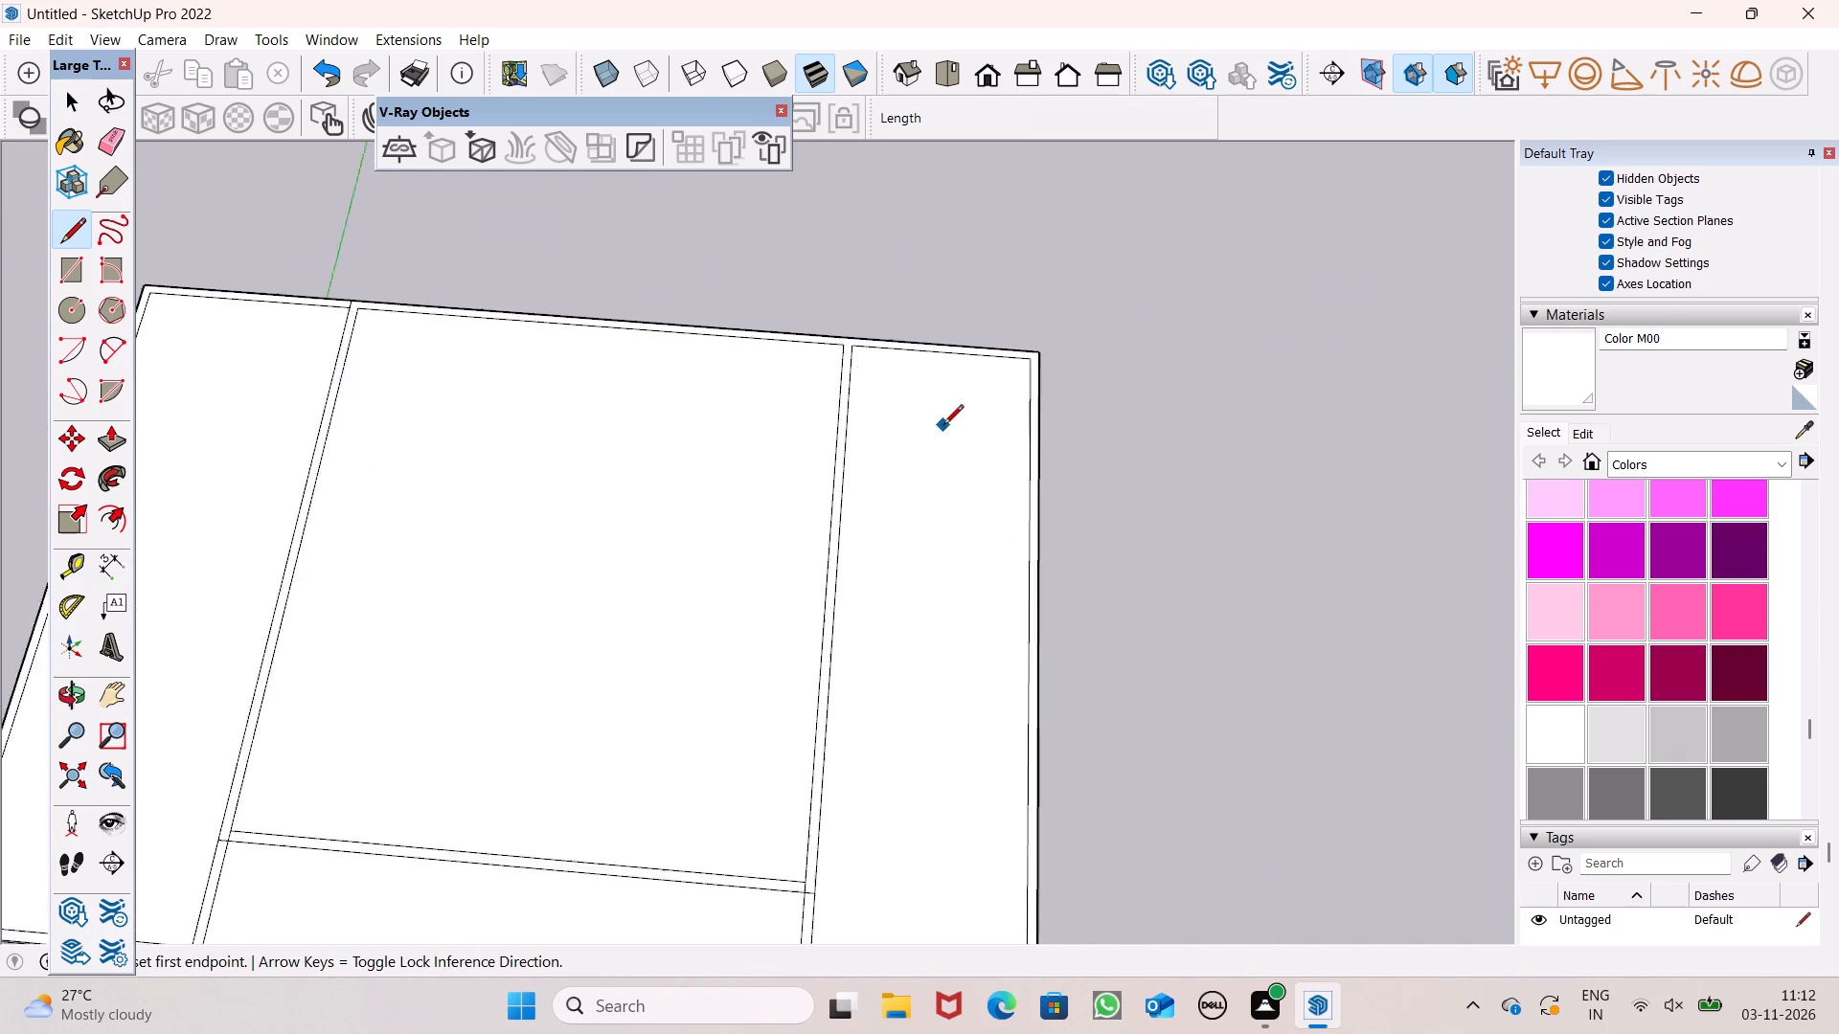
pyautogui.scroll(3, 943, 426)
pyautogui.scroll(12, 785, 284)
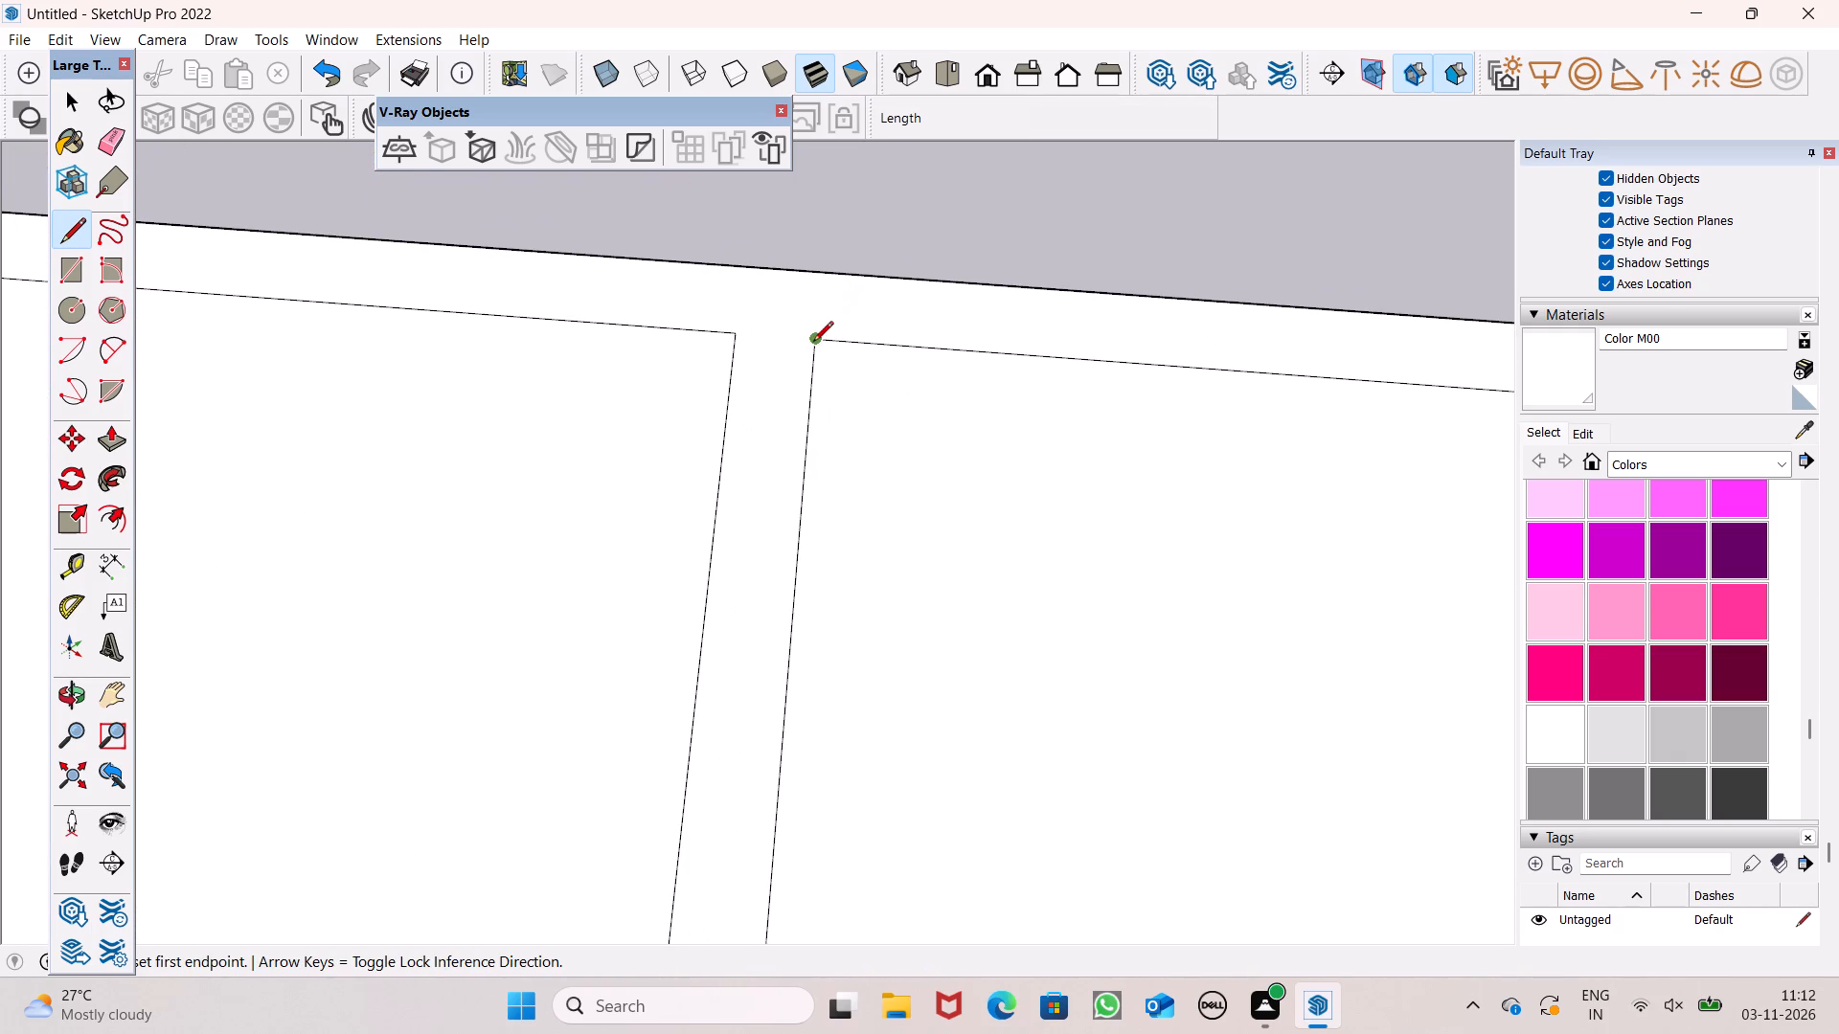
pyautogui.click(813, 343)
pyautogui.click(820, 277)
pyautogui.press('space')
# Push/Pull the U-shaped strip along the central roof's sides and back upward by 10'.
pyautogui.scroll(-5, 949, 251)
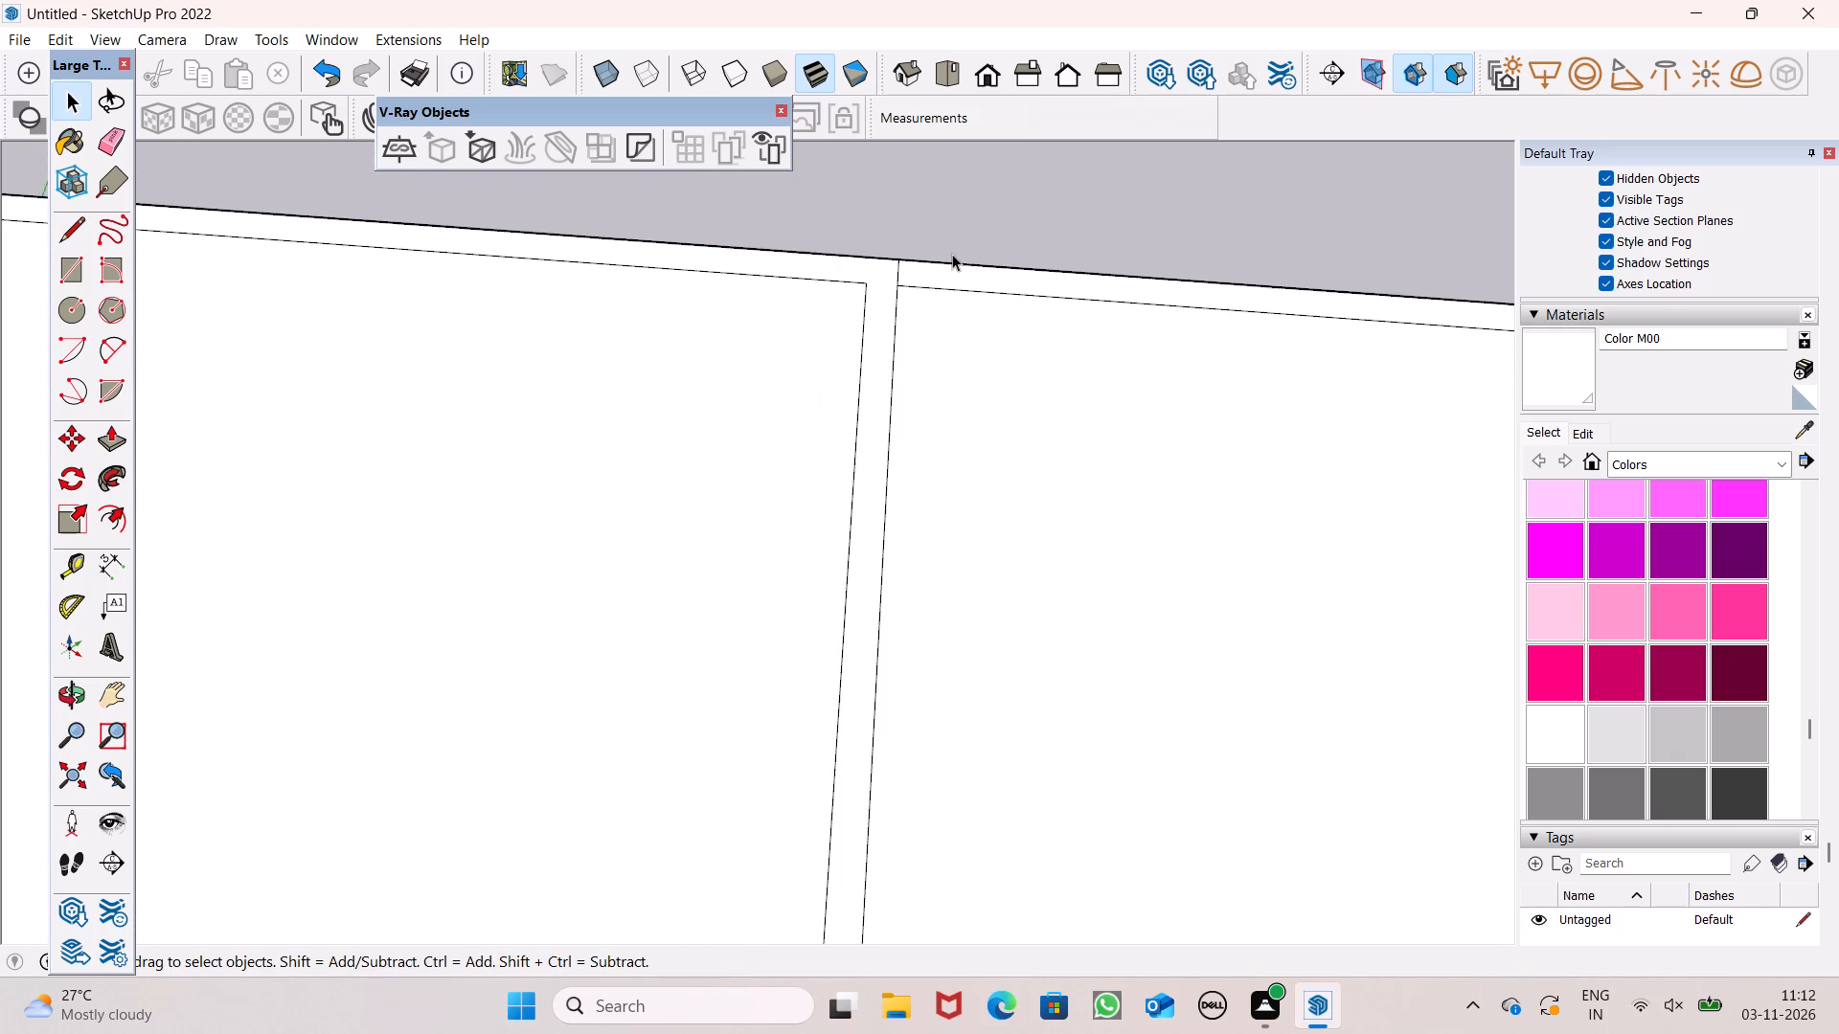
pyautogui.scroll(-15, 952, 254)
pyautogui.scroll(4, 300, 519)
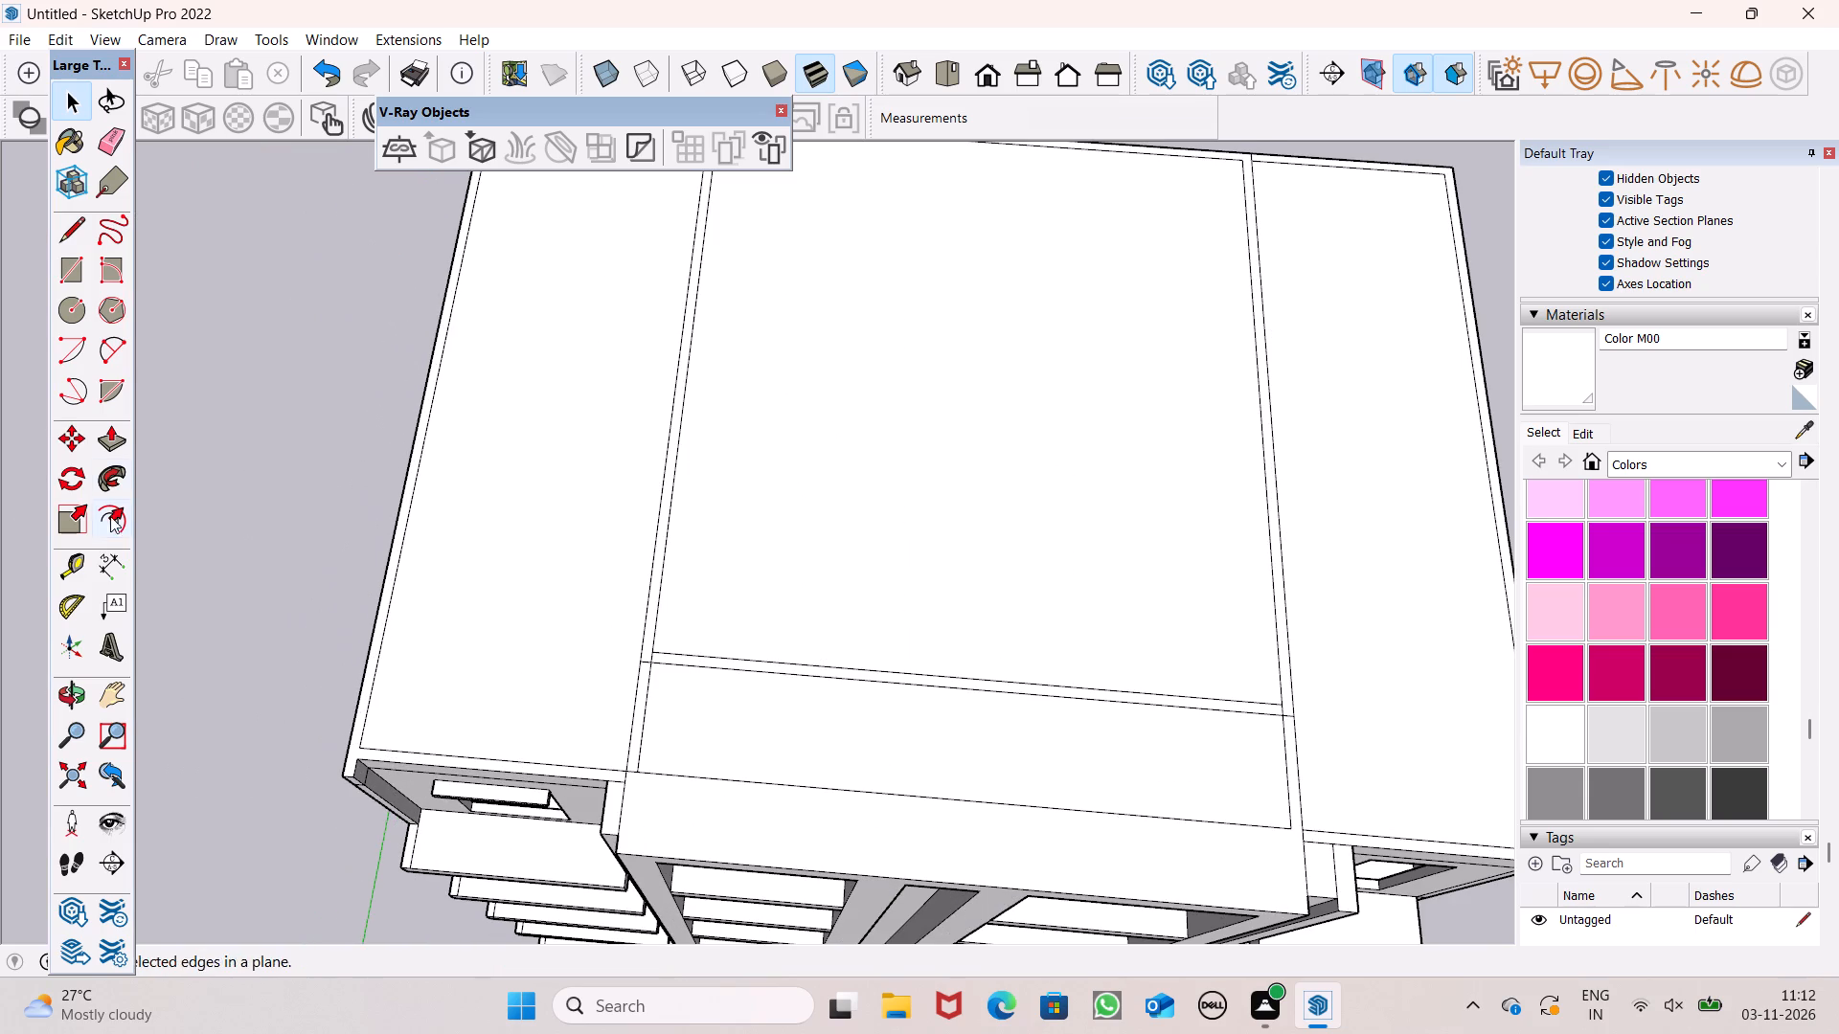
pyautogui.click(115, 436)
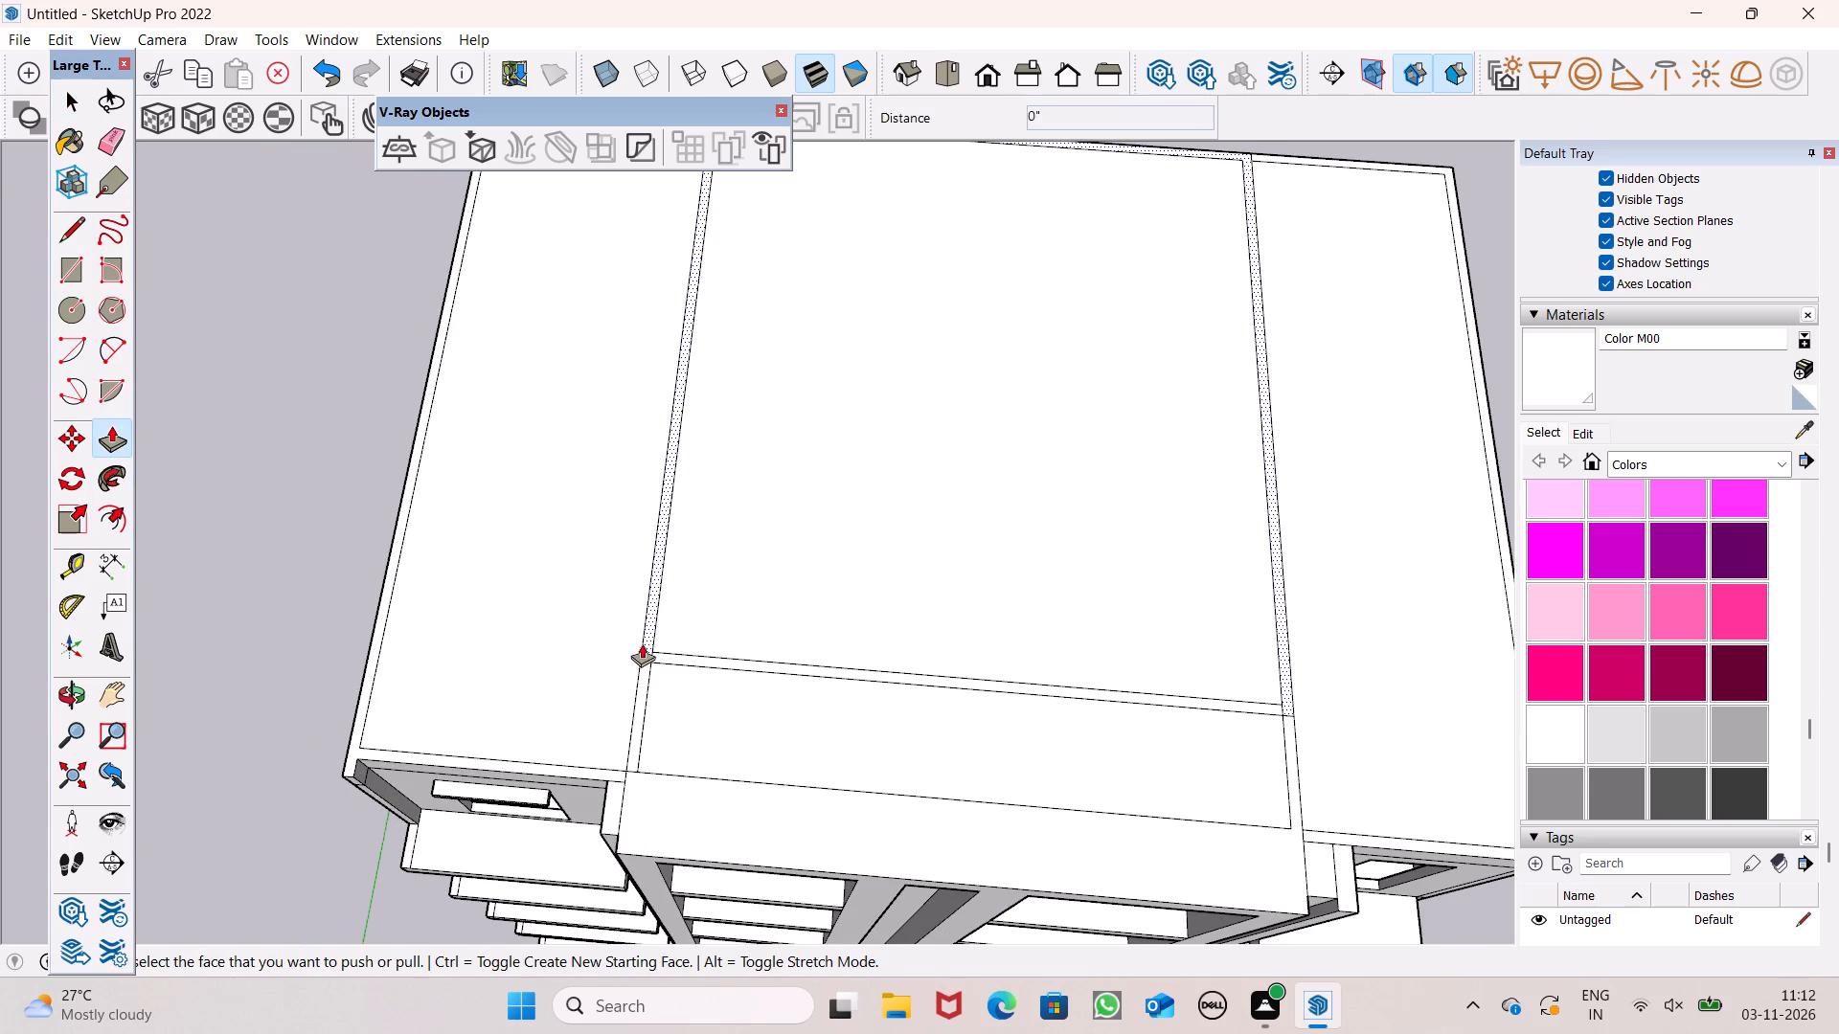
pyautogui.click(647, 642)
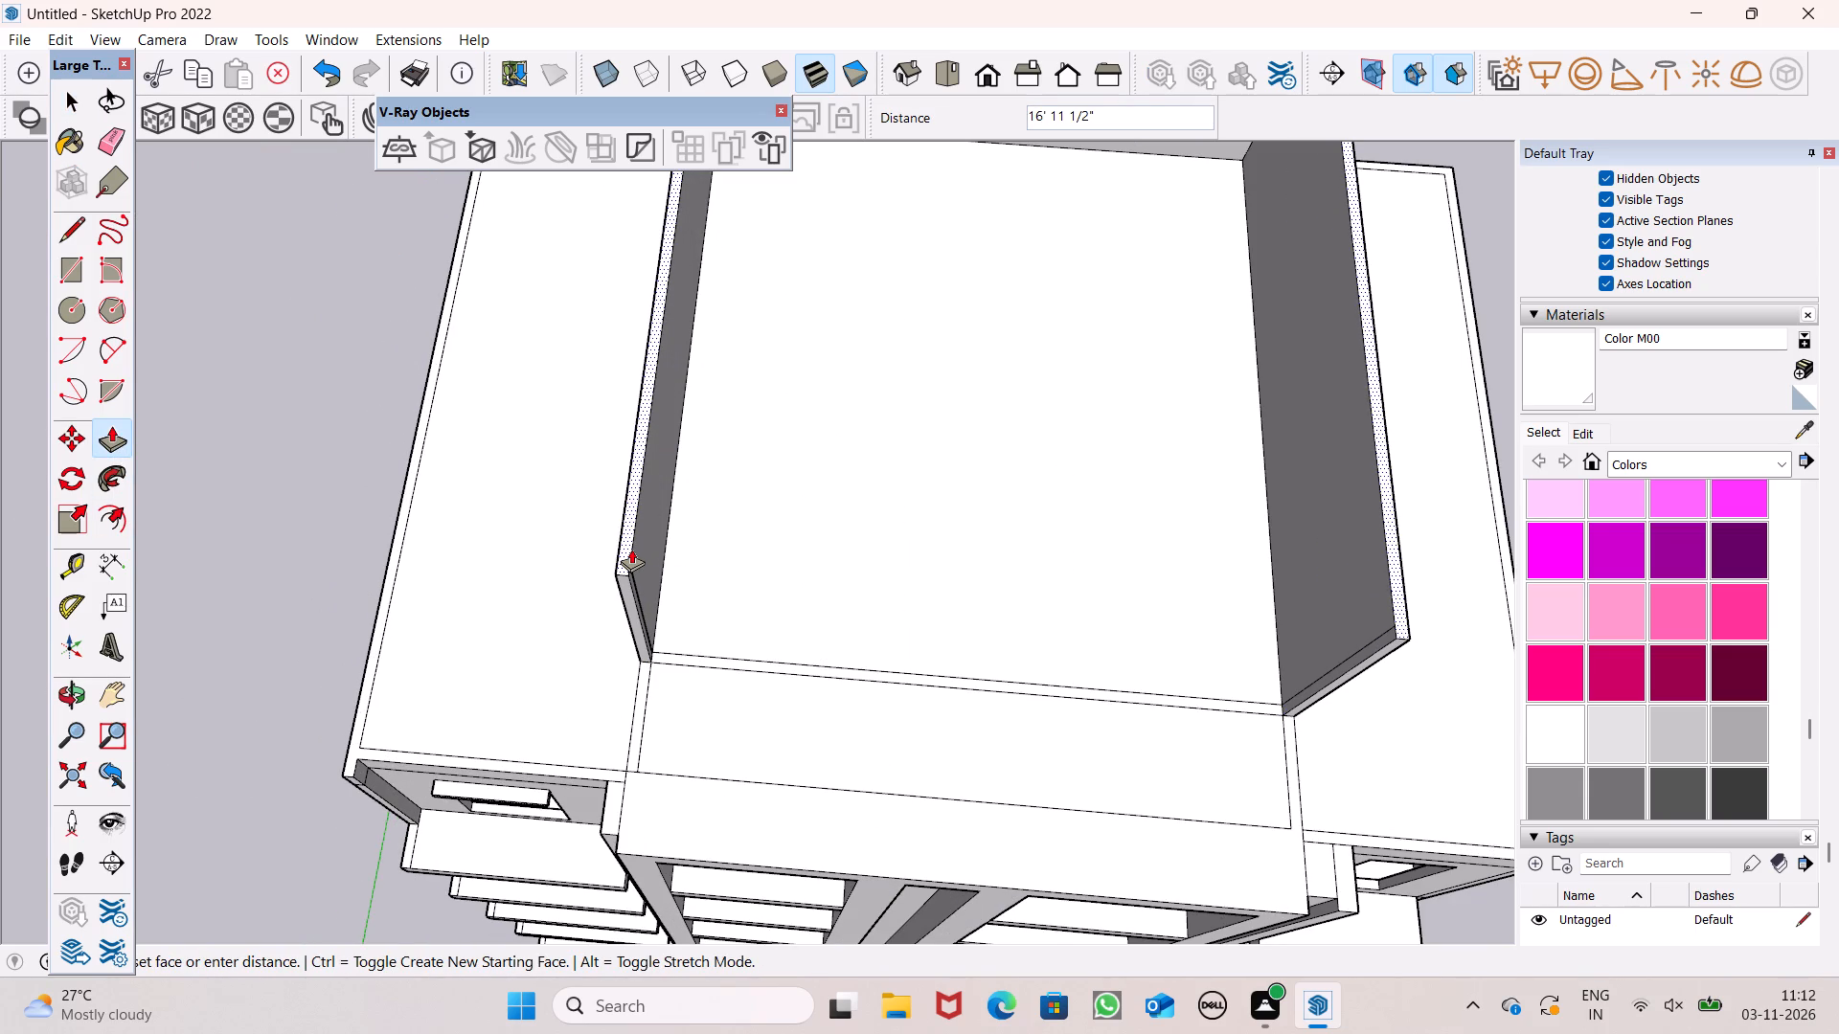
pyautogui.hotkey('ctrl', '1')
pyautogui.write("0'")
pyautogui.press('Return')
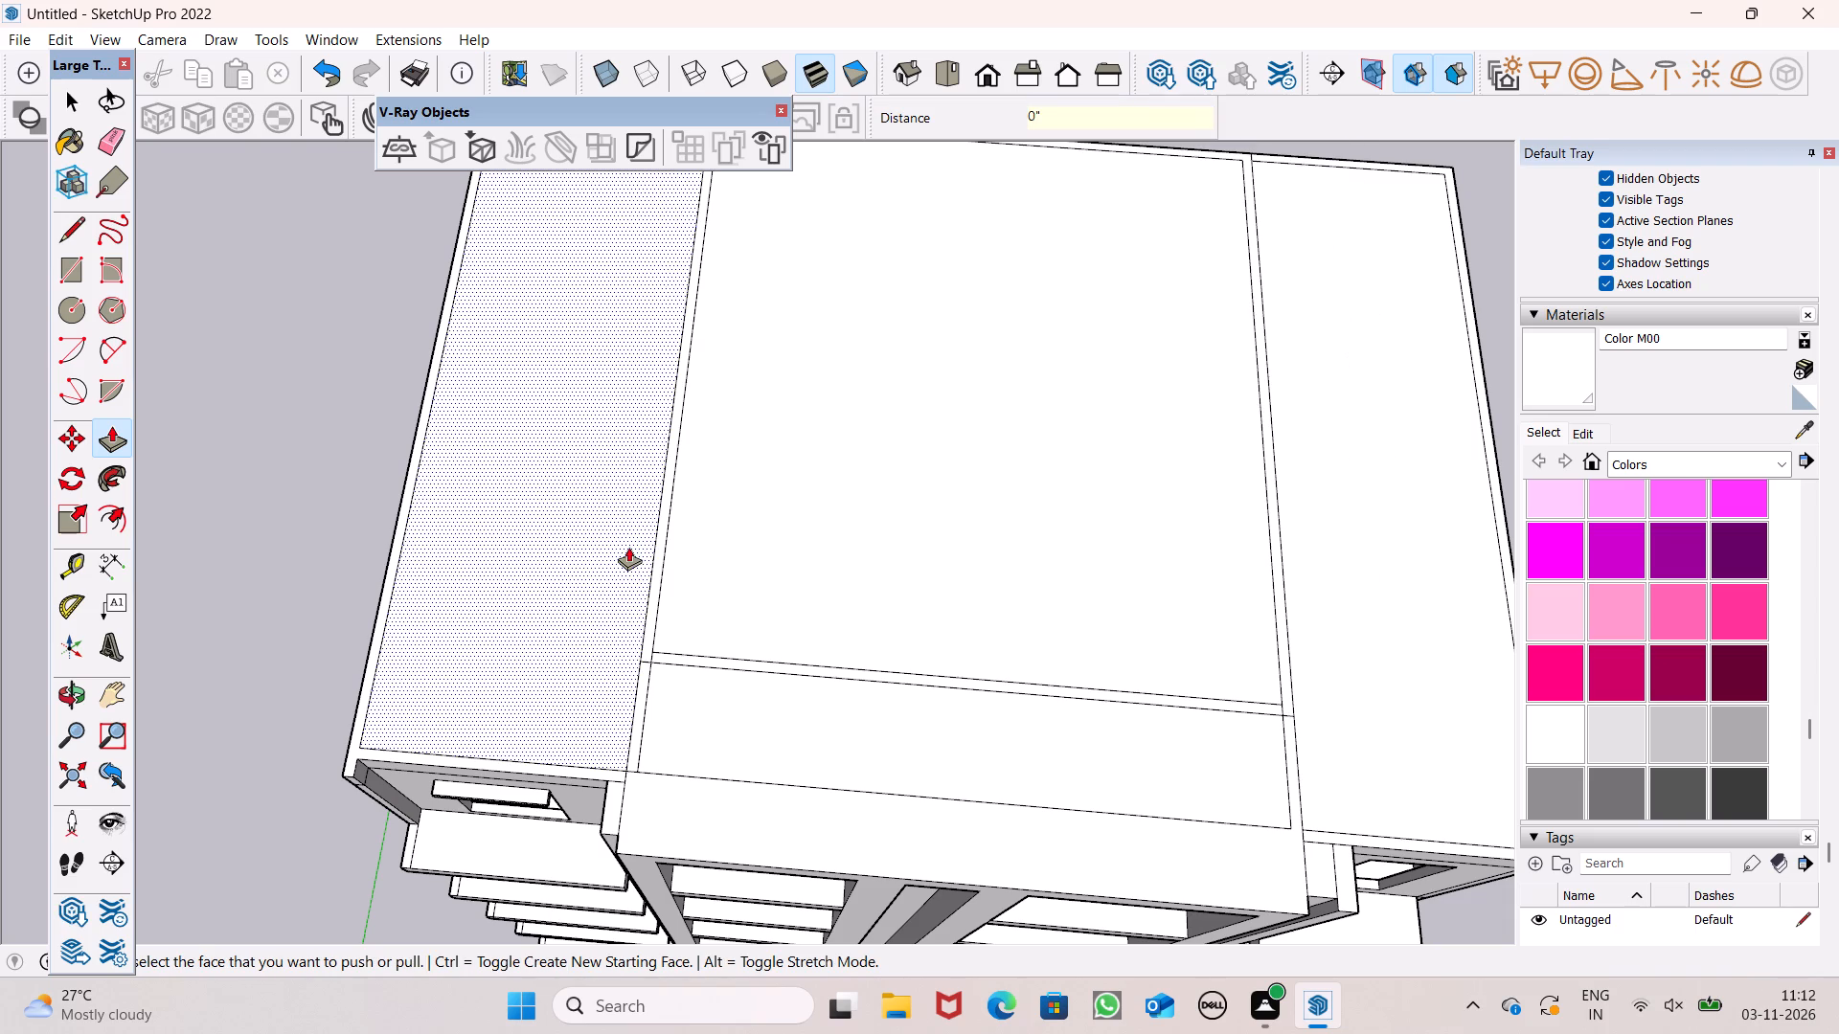
pyautogui.moveTo(649, 643); pyautogui.dragTo(649, 551)
pyautogui.write("10'")
pyautogui.press('Return')
# Push/Pull the top face of the U-shaped roof wall up by a further 5'.
pyautogui.scroll(-3, 649, 551)
pyautogui.moveTo(750, 655); pyautogui.dragTo(804, 302, button='middle')
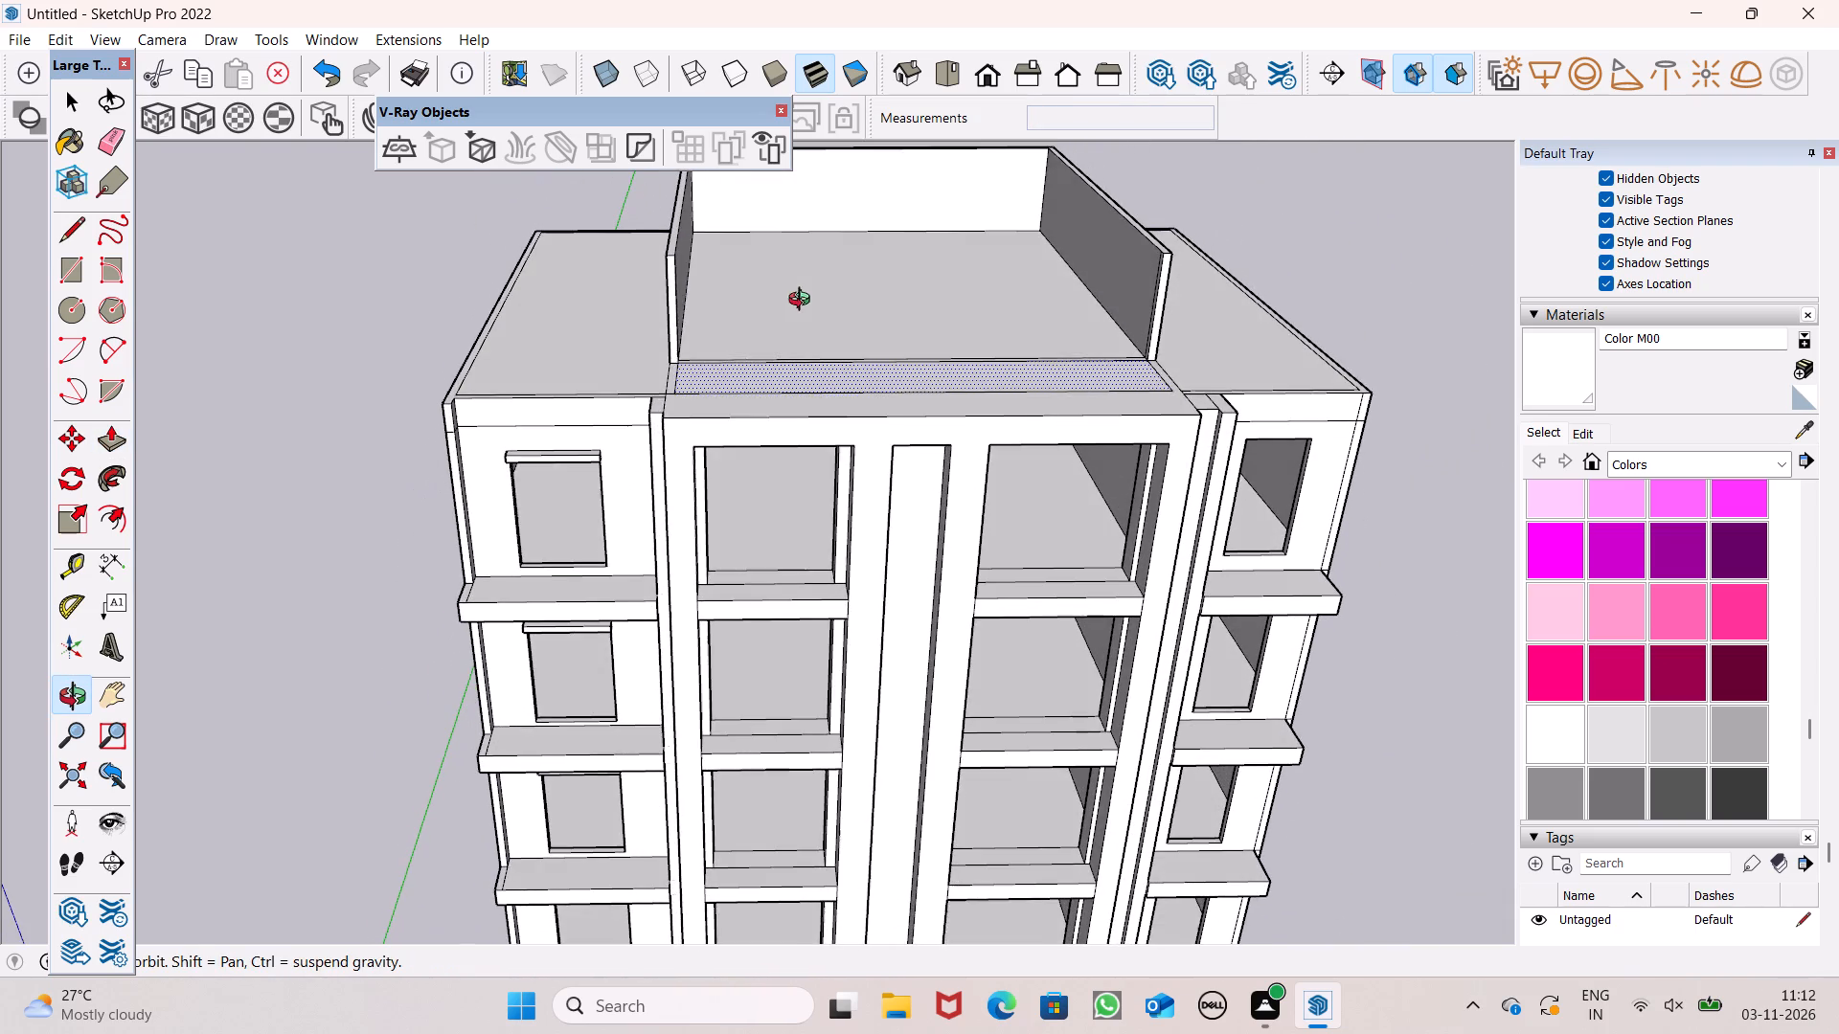
pyautogui.moveTo(804, 302); pyautogui.dragTo(806, 299, button='middle')
pyautogui.scroll(-7, 691, 461)
pyautogui.scroll(6, 691, 371)
pyautogui.moveTo(682, 408); pyautogui.dragTo(674, 477, button='middle')
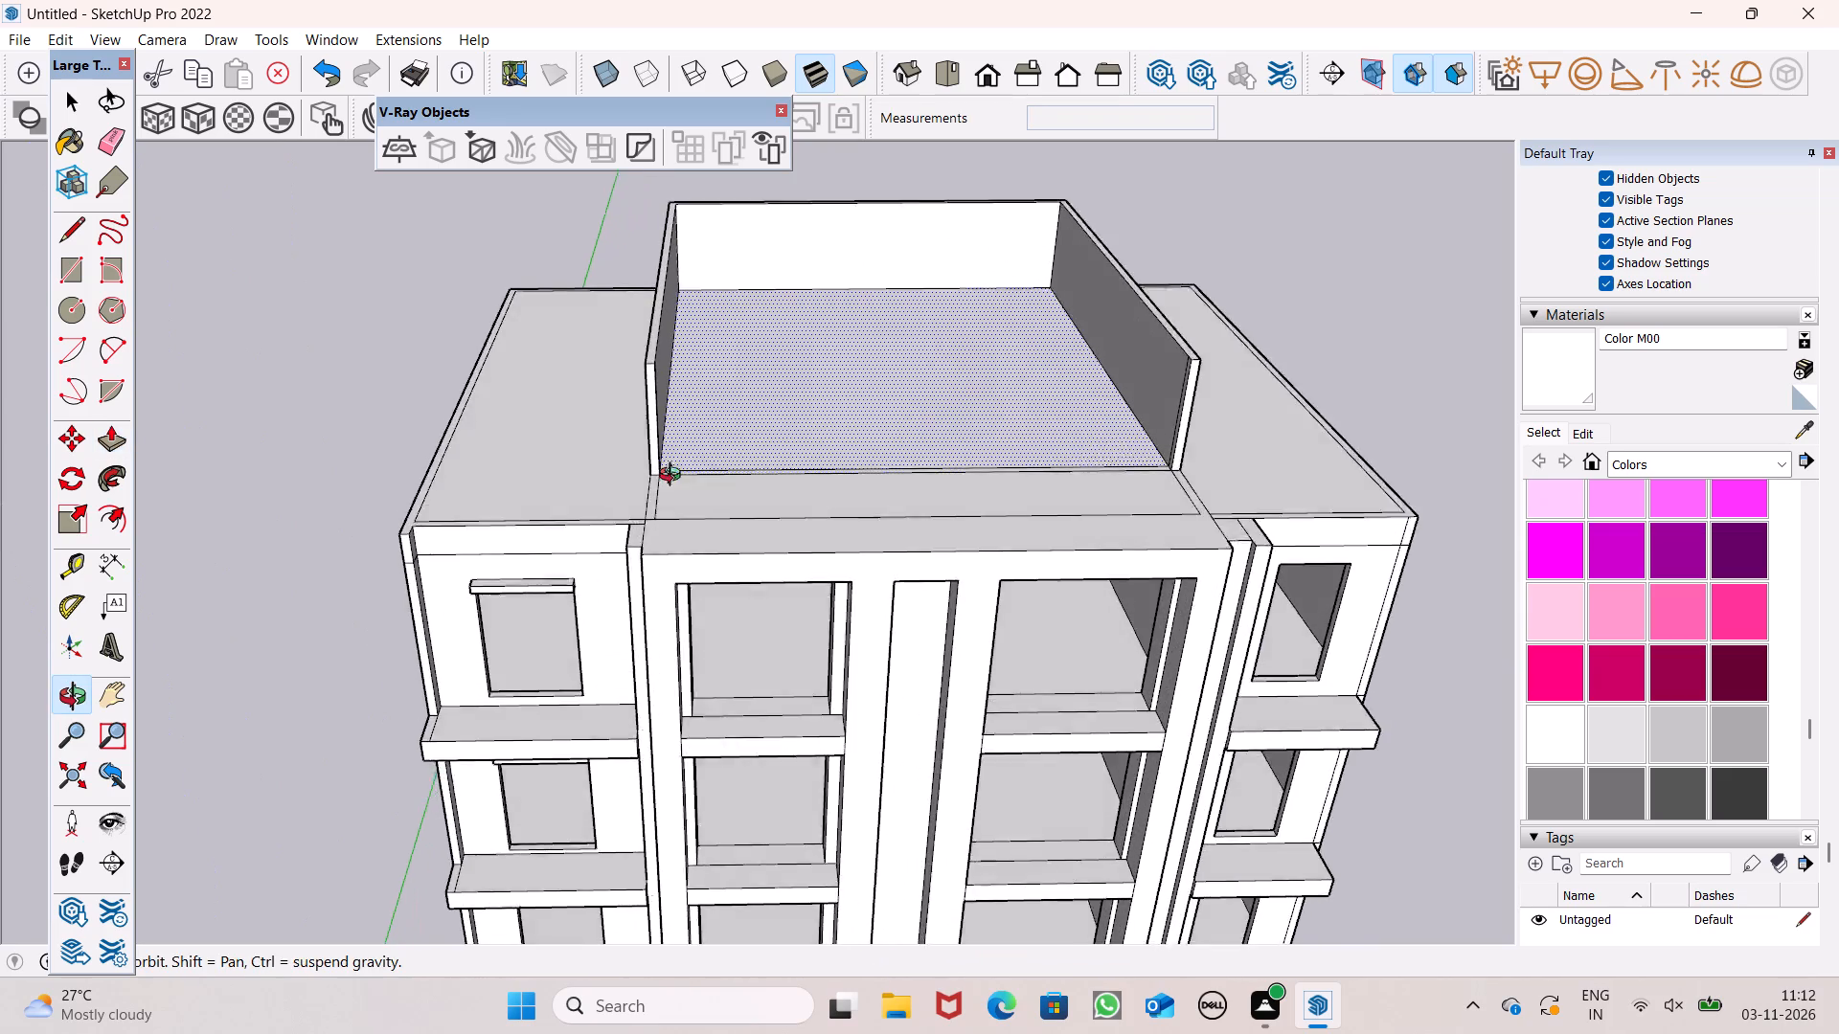
pyautogui.moveTo(674, 477); pyautogui.dragTo(655, 527, button='middle')
pyautogui.scroll(8, 603, 418)
pyautogui.click(672, 429)
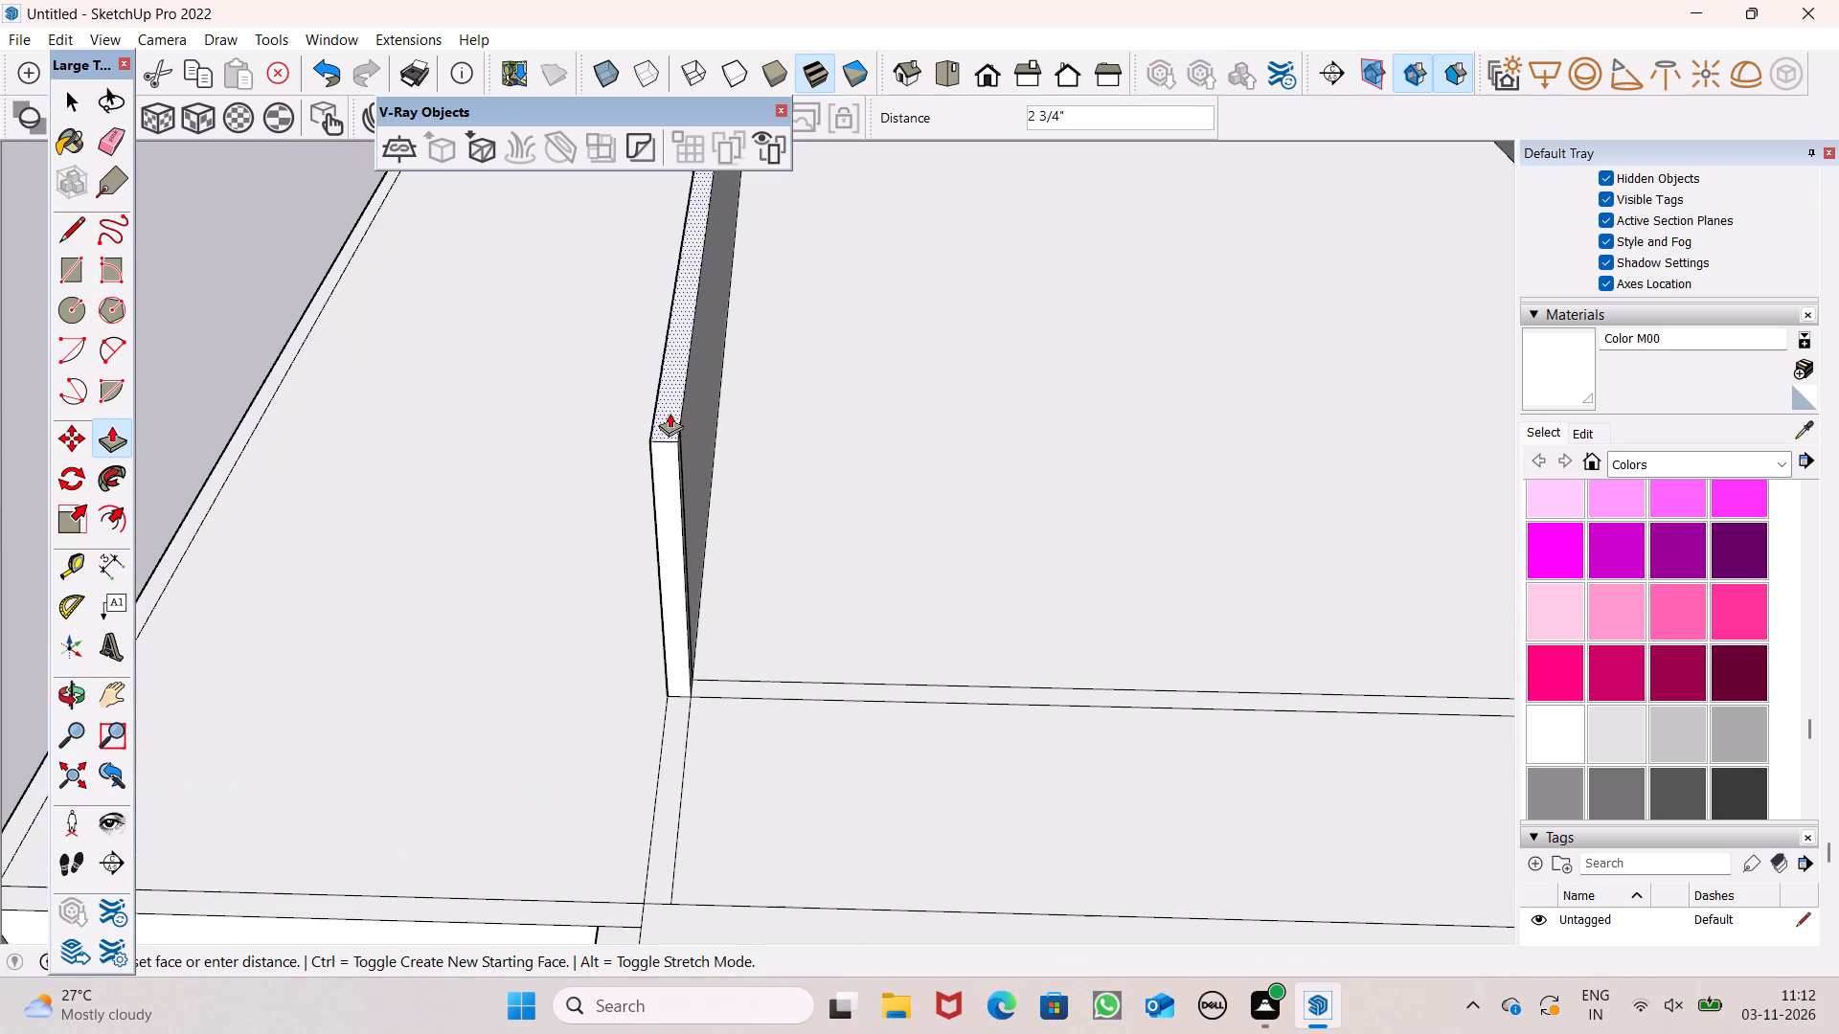
pyautogui.write('5;')
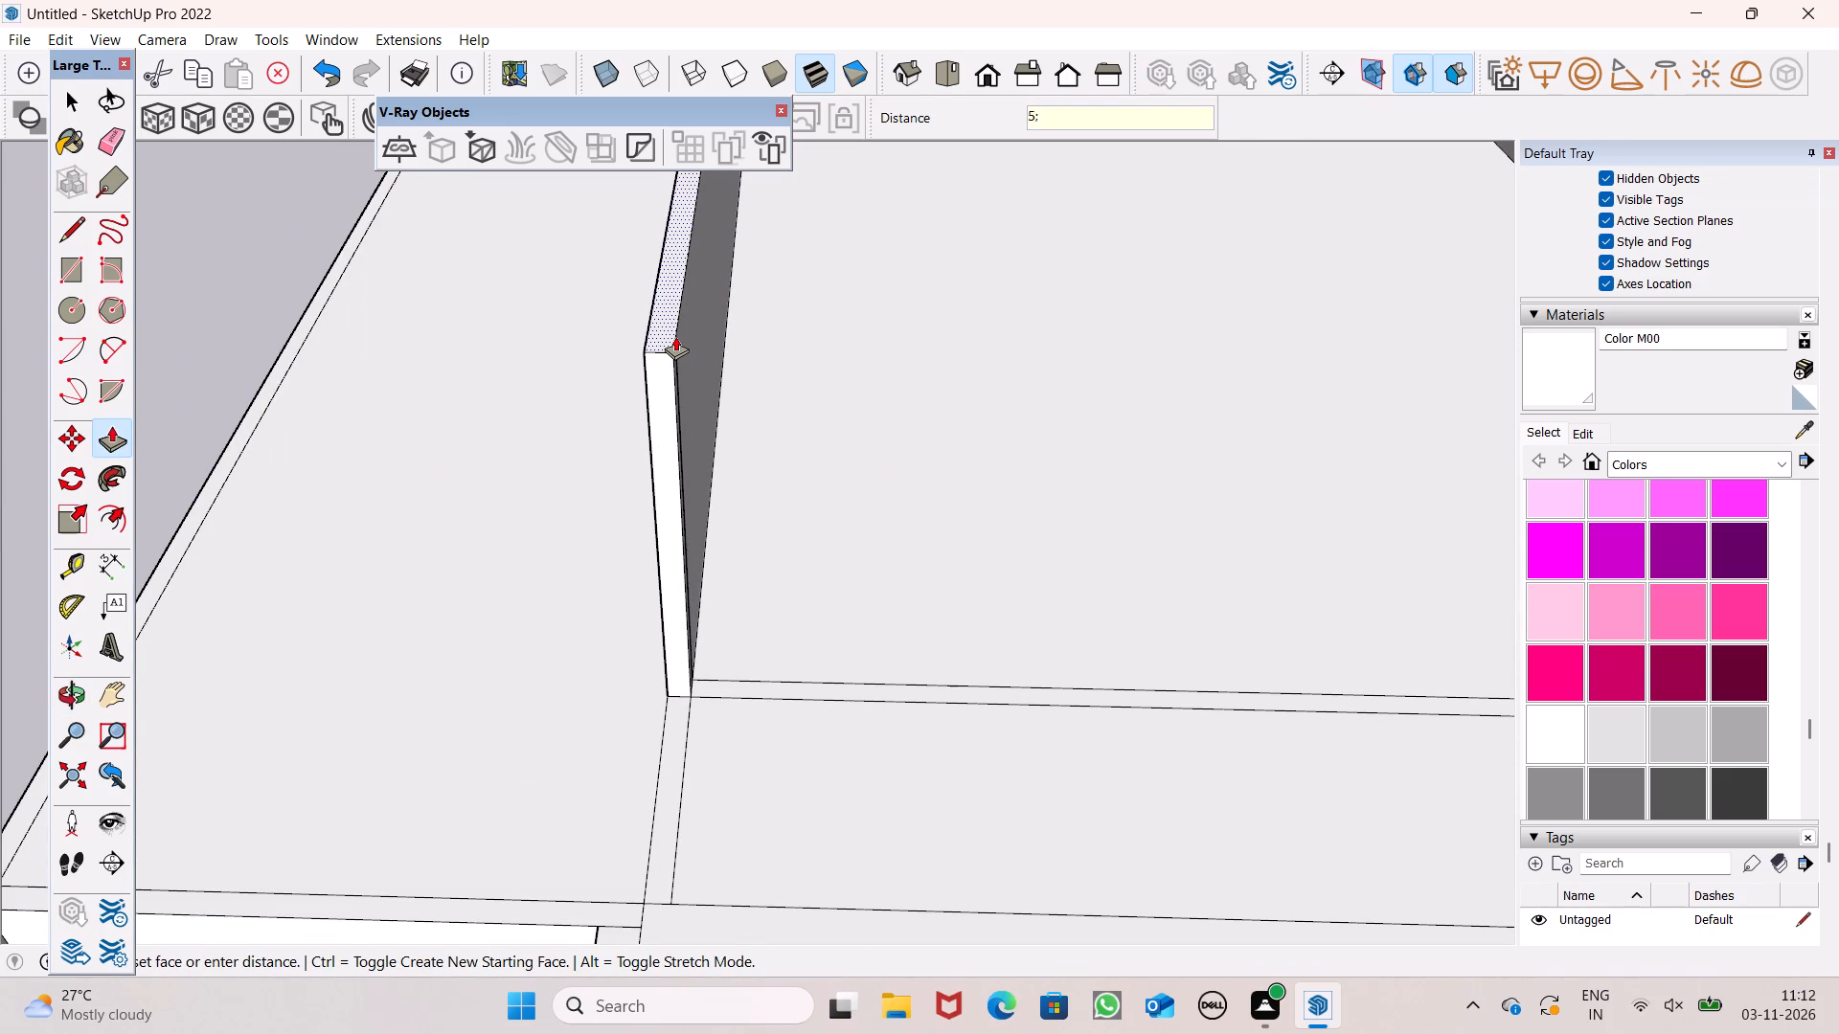
pyautogui.press('BackSpace')
pyautogui.press("'")
pyautogui.press('Return')
# Measure the height of the left roof wall's front end with the Dimension tool.
pyautogui.scroll(-1, 674, 367)
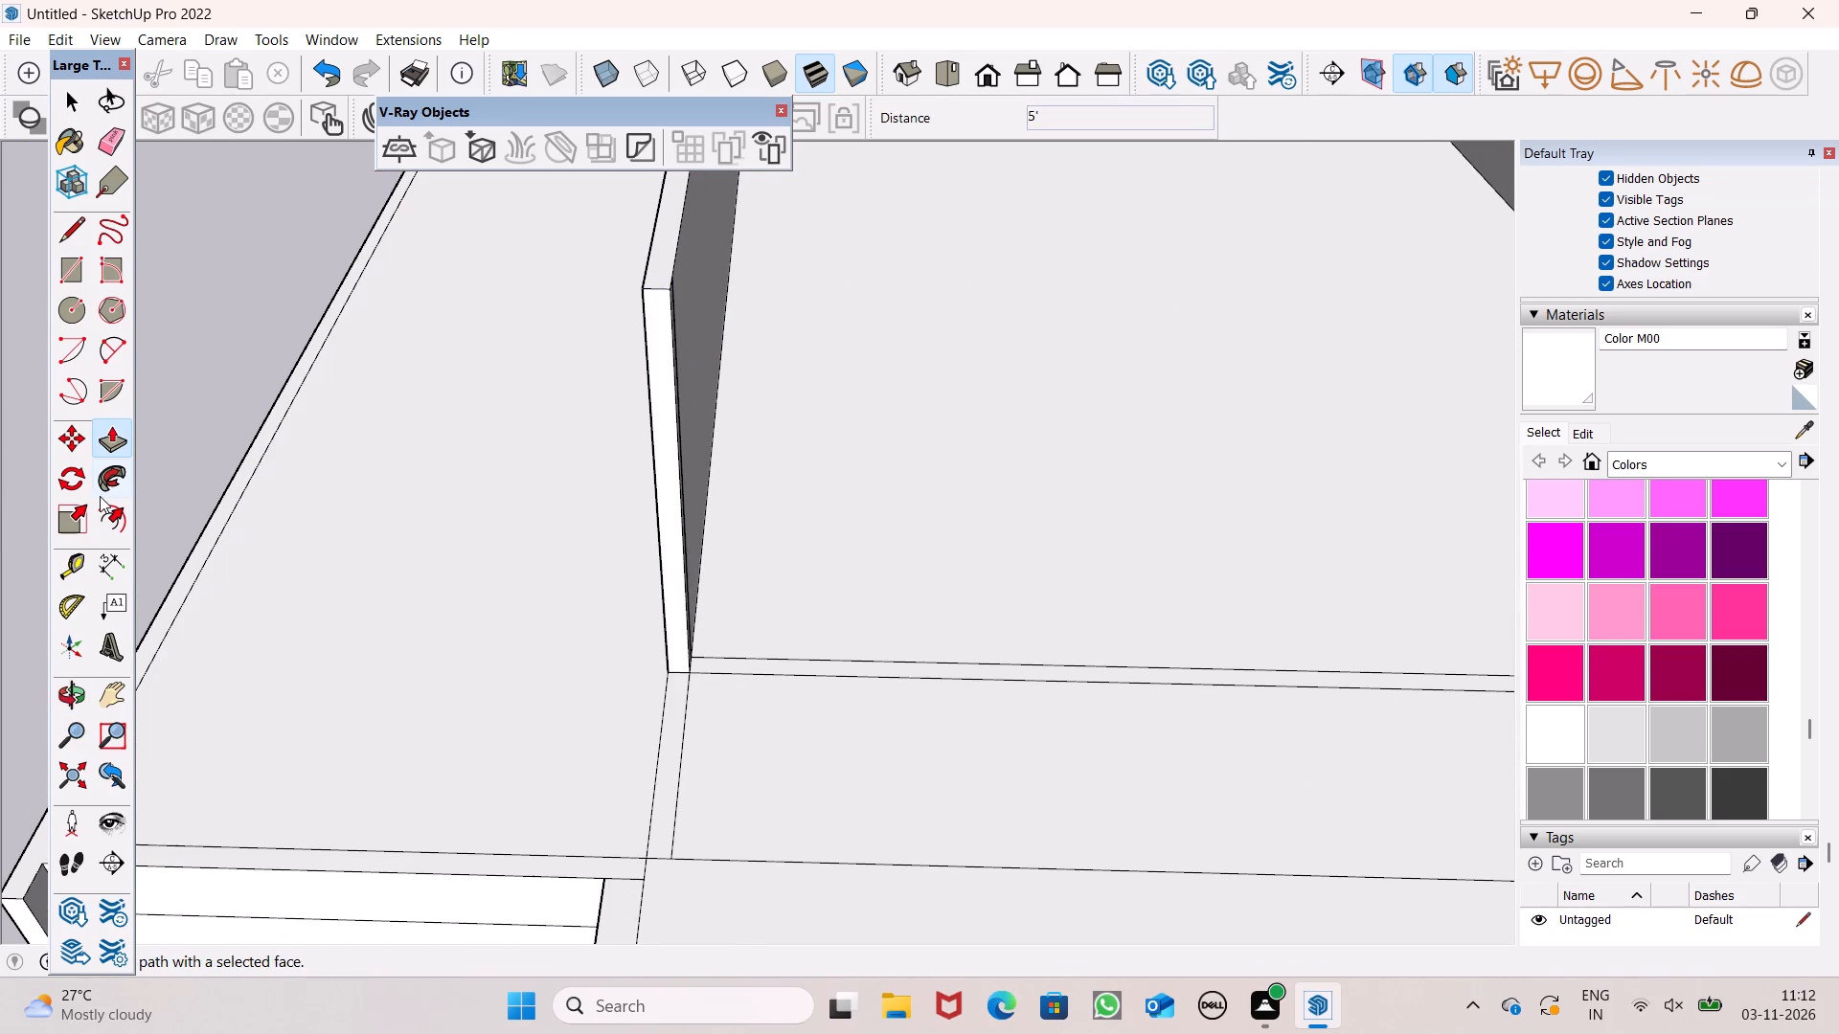
pyautogui.click(95, 560)
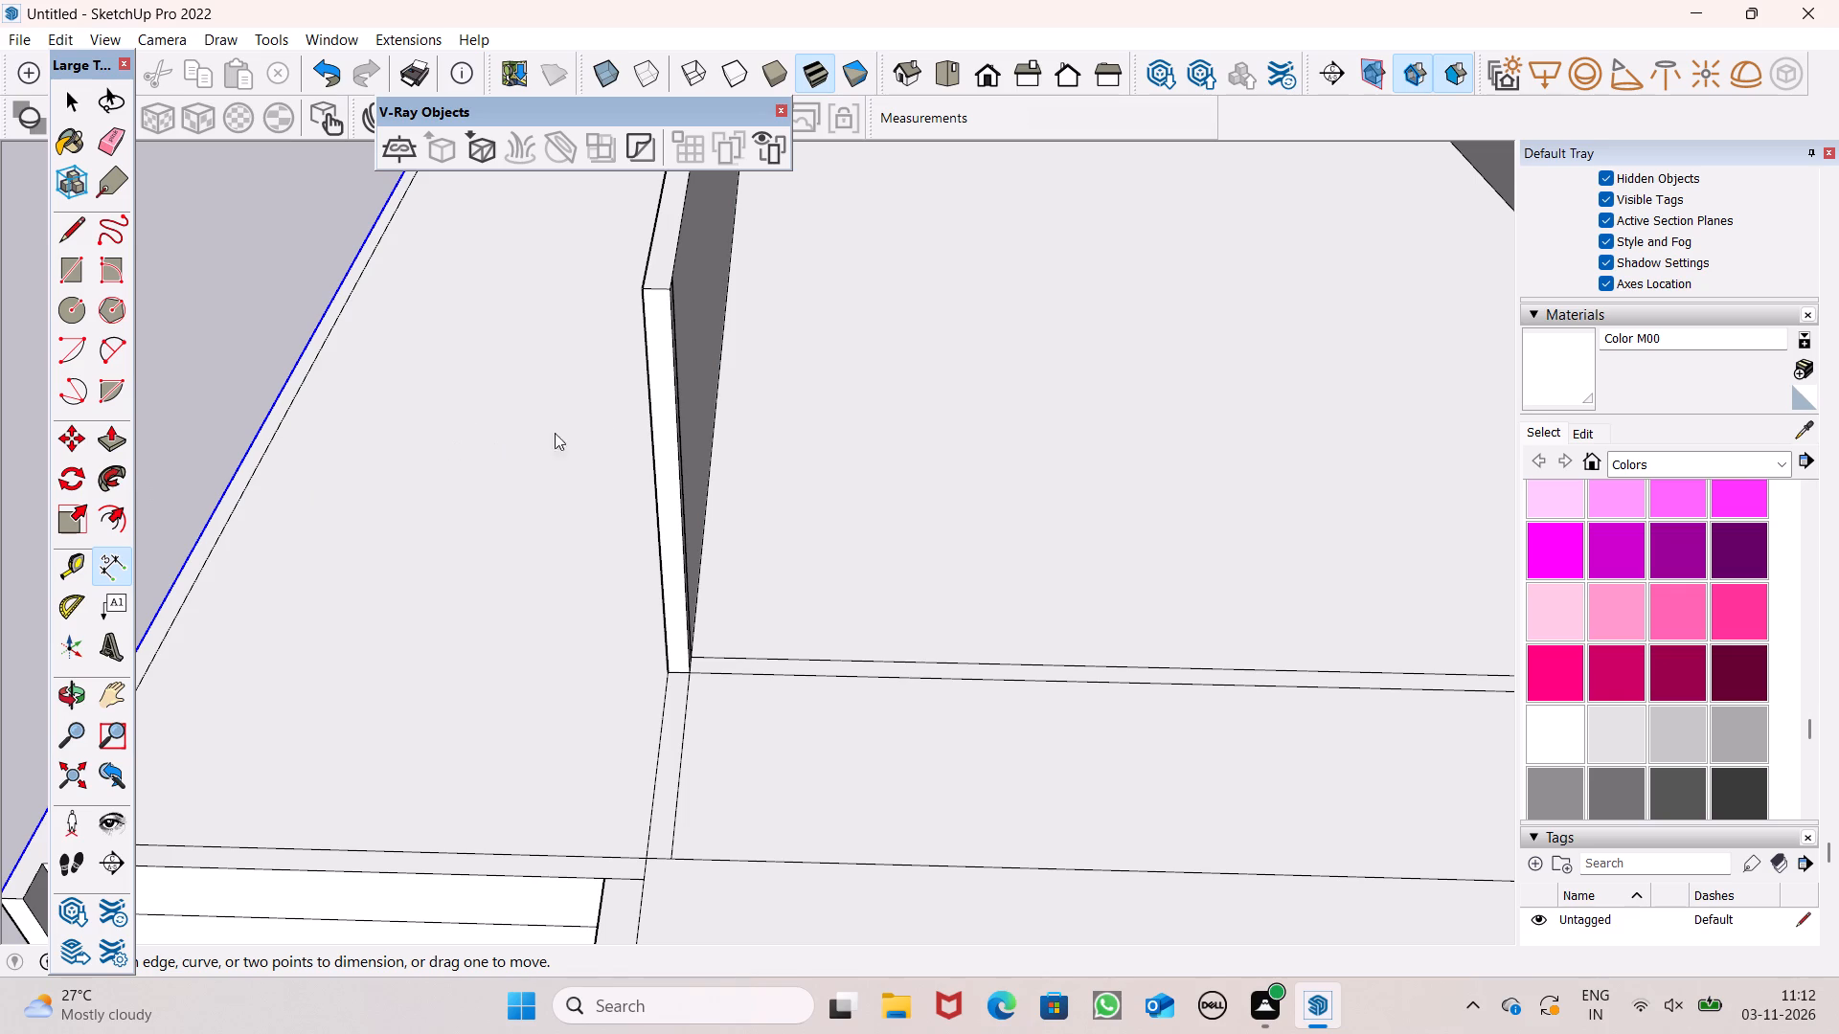
pyautogui.click(667, 295)
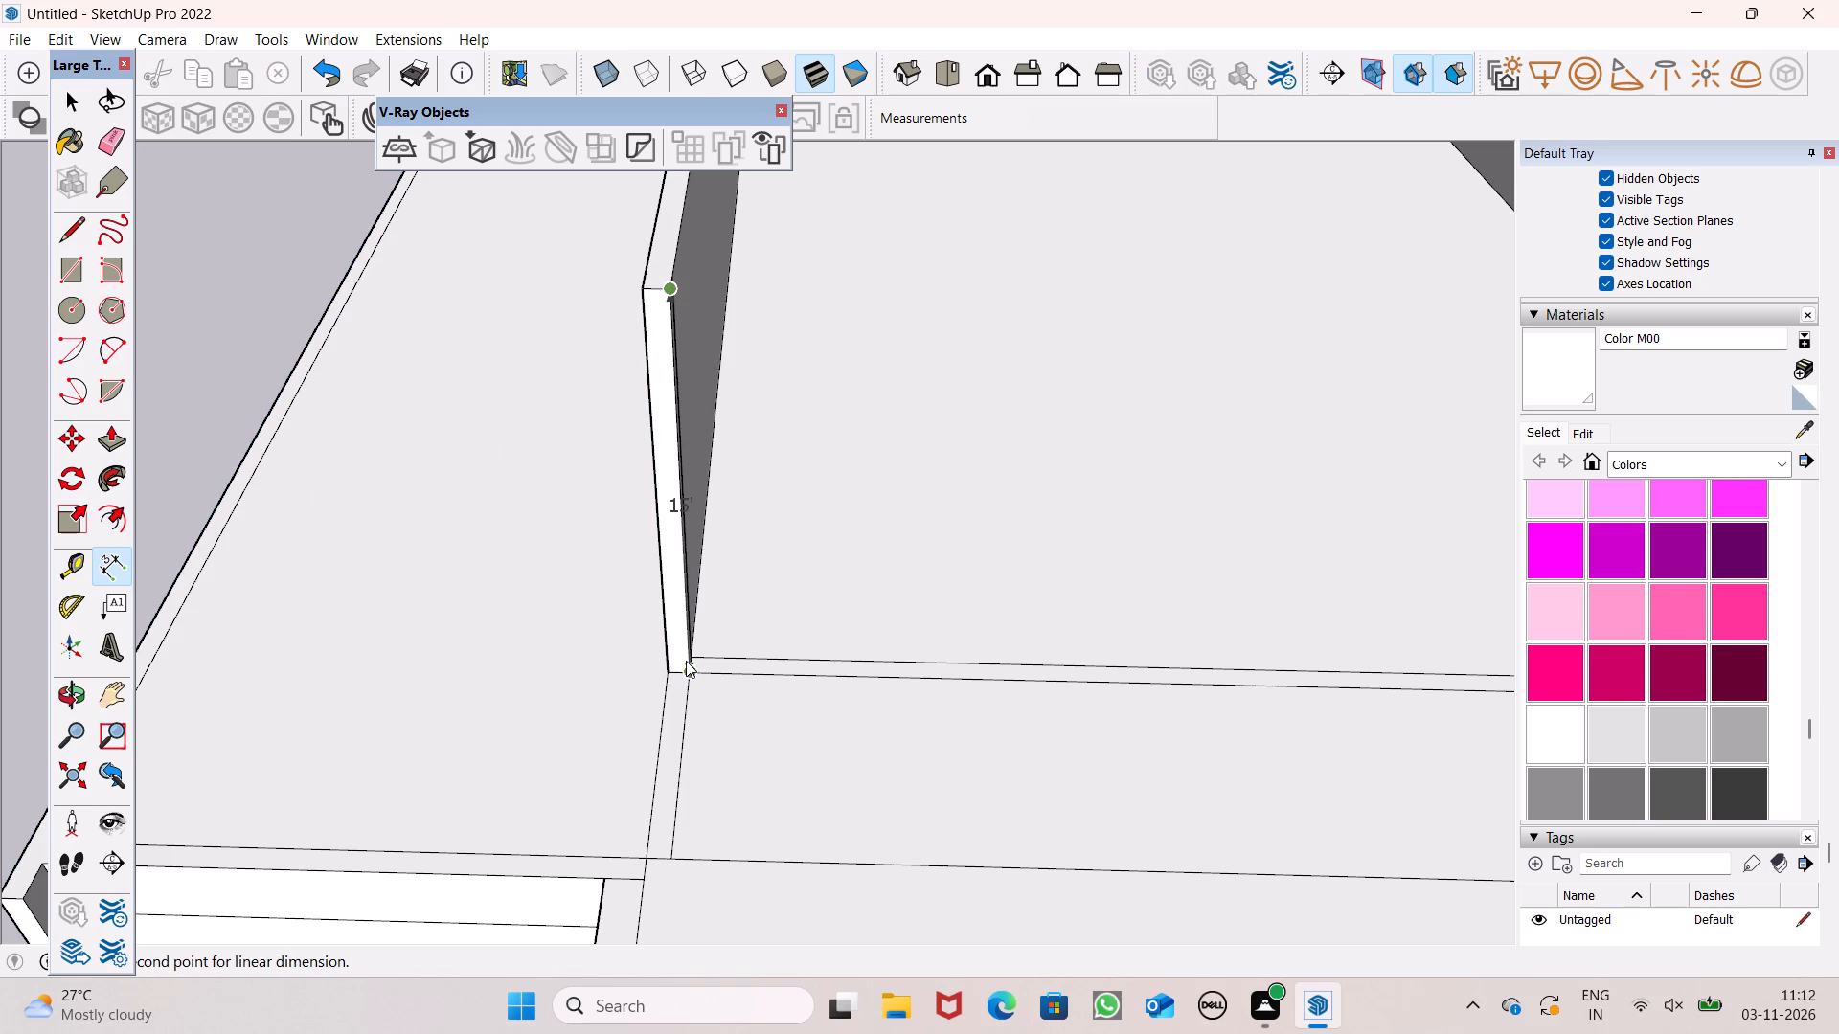
pyautogui.press('space')
pyautogui.scroll(-8, 550, 597)
pyautogui.scroll(-1, 445, 603)
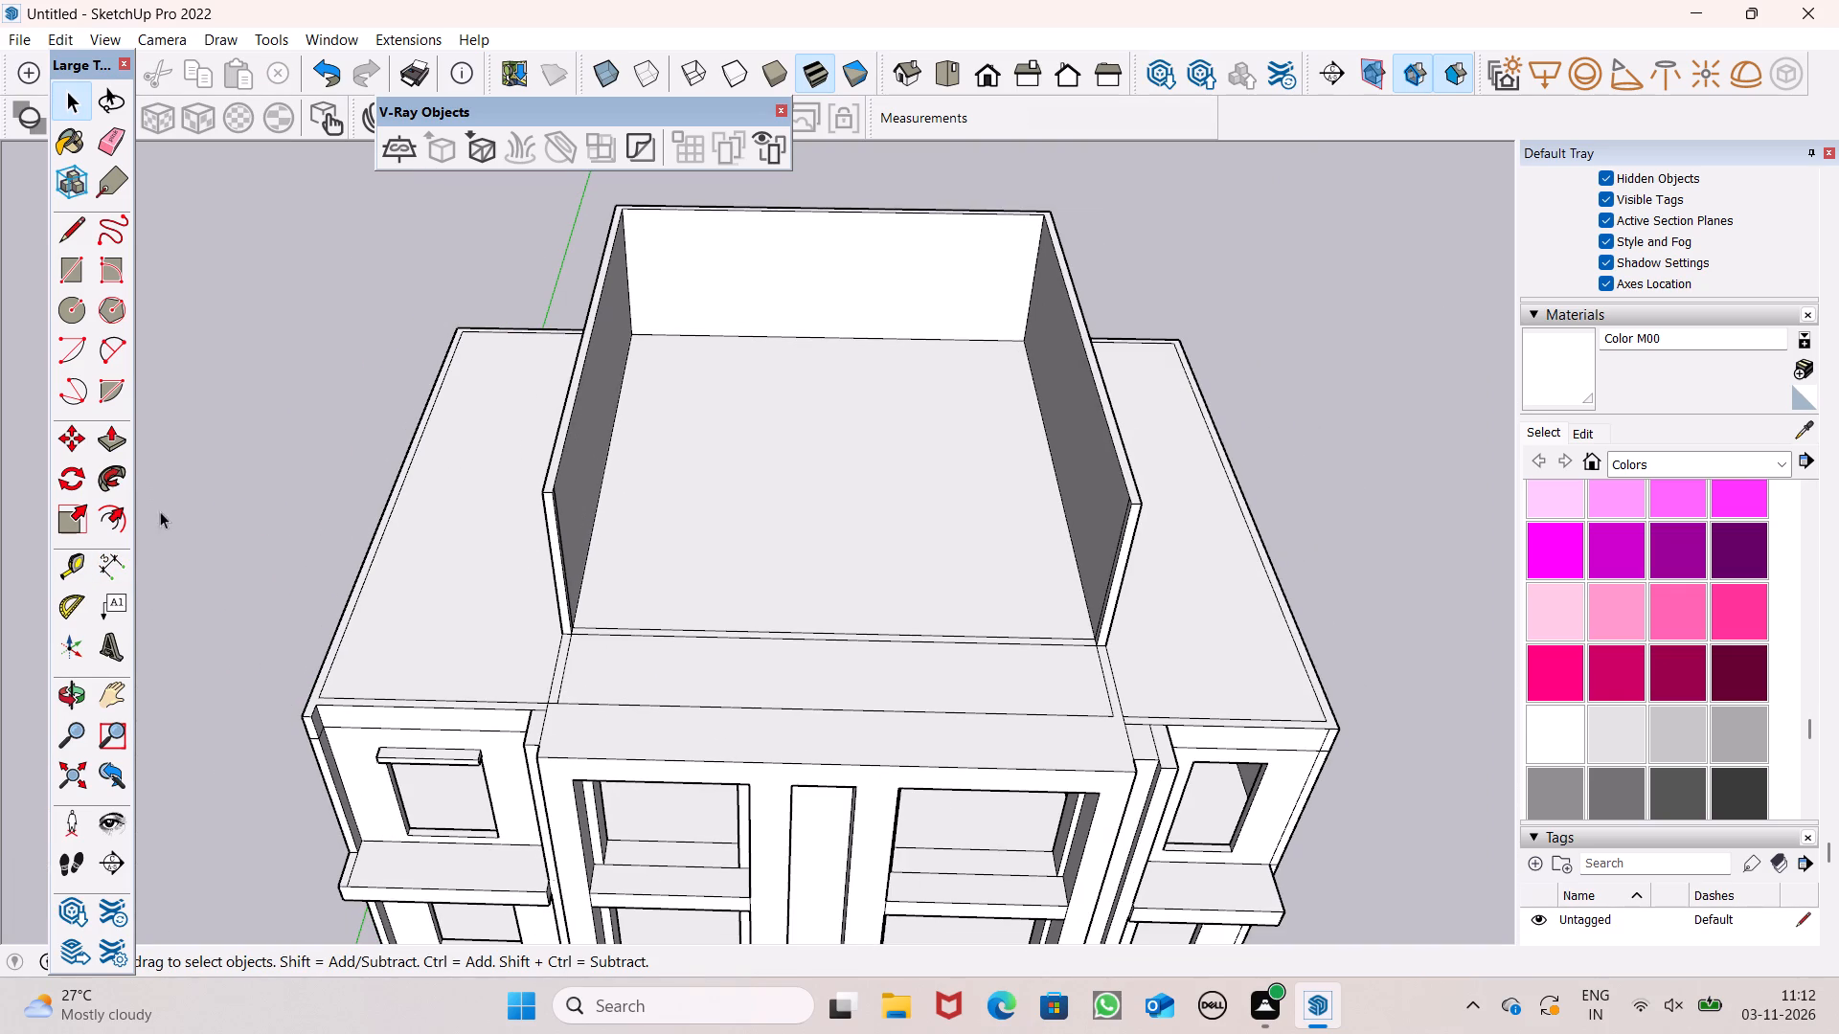
# Push/Pull the front strip of the central roof up by 15', level with the top of the side walls.
pyautogui.click(116, 433)
pyautogui.scroll(-5, 949, 576)
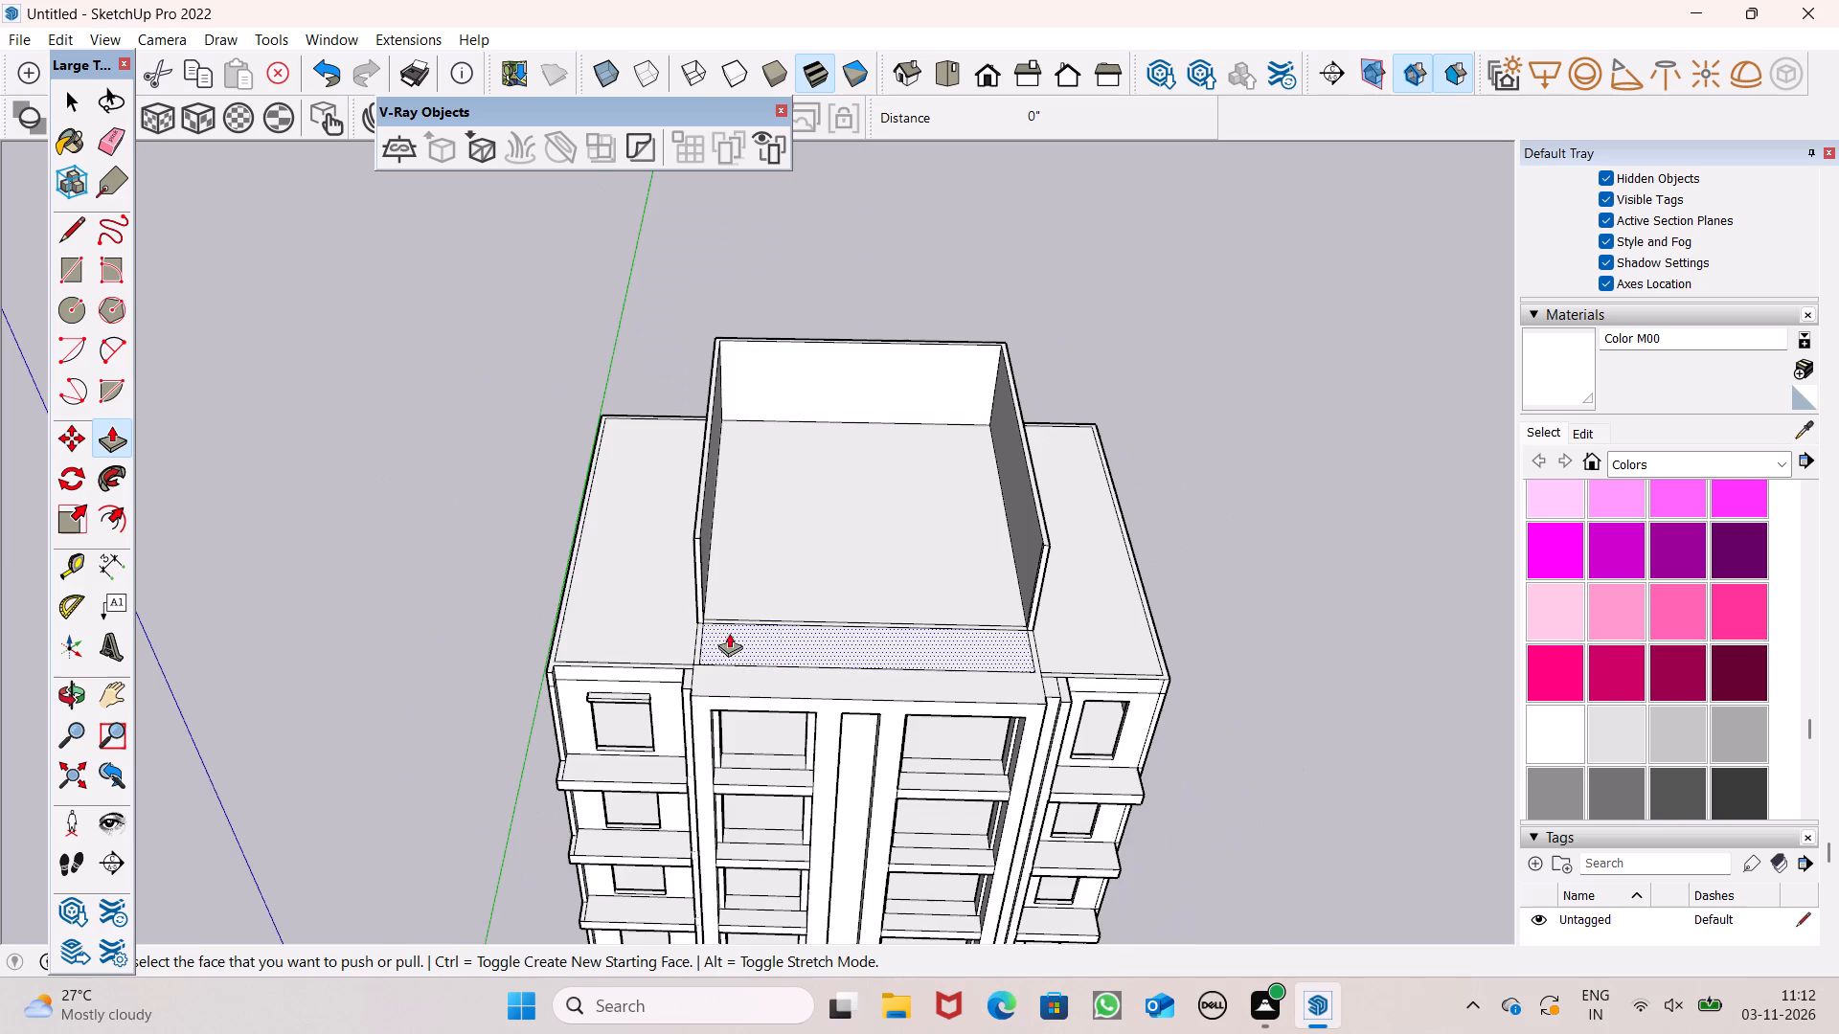
pyautogui.scroll(8, 685, 599)
pyautogui.scroll(6, 734, 489)
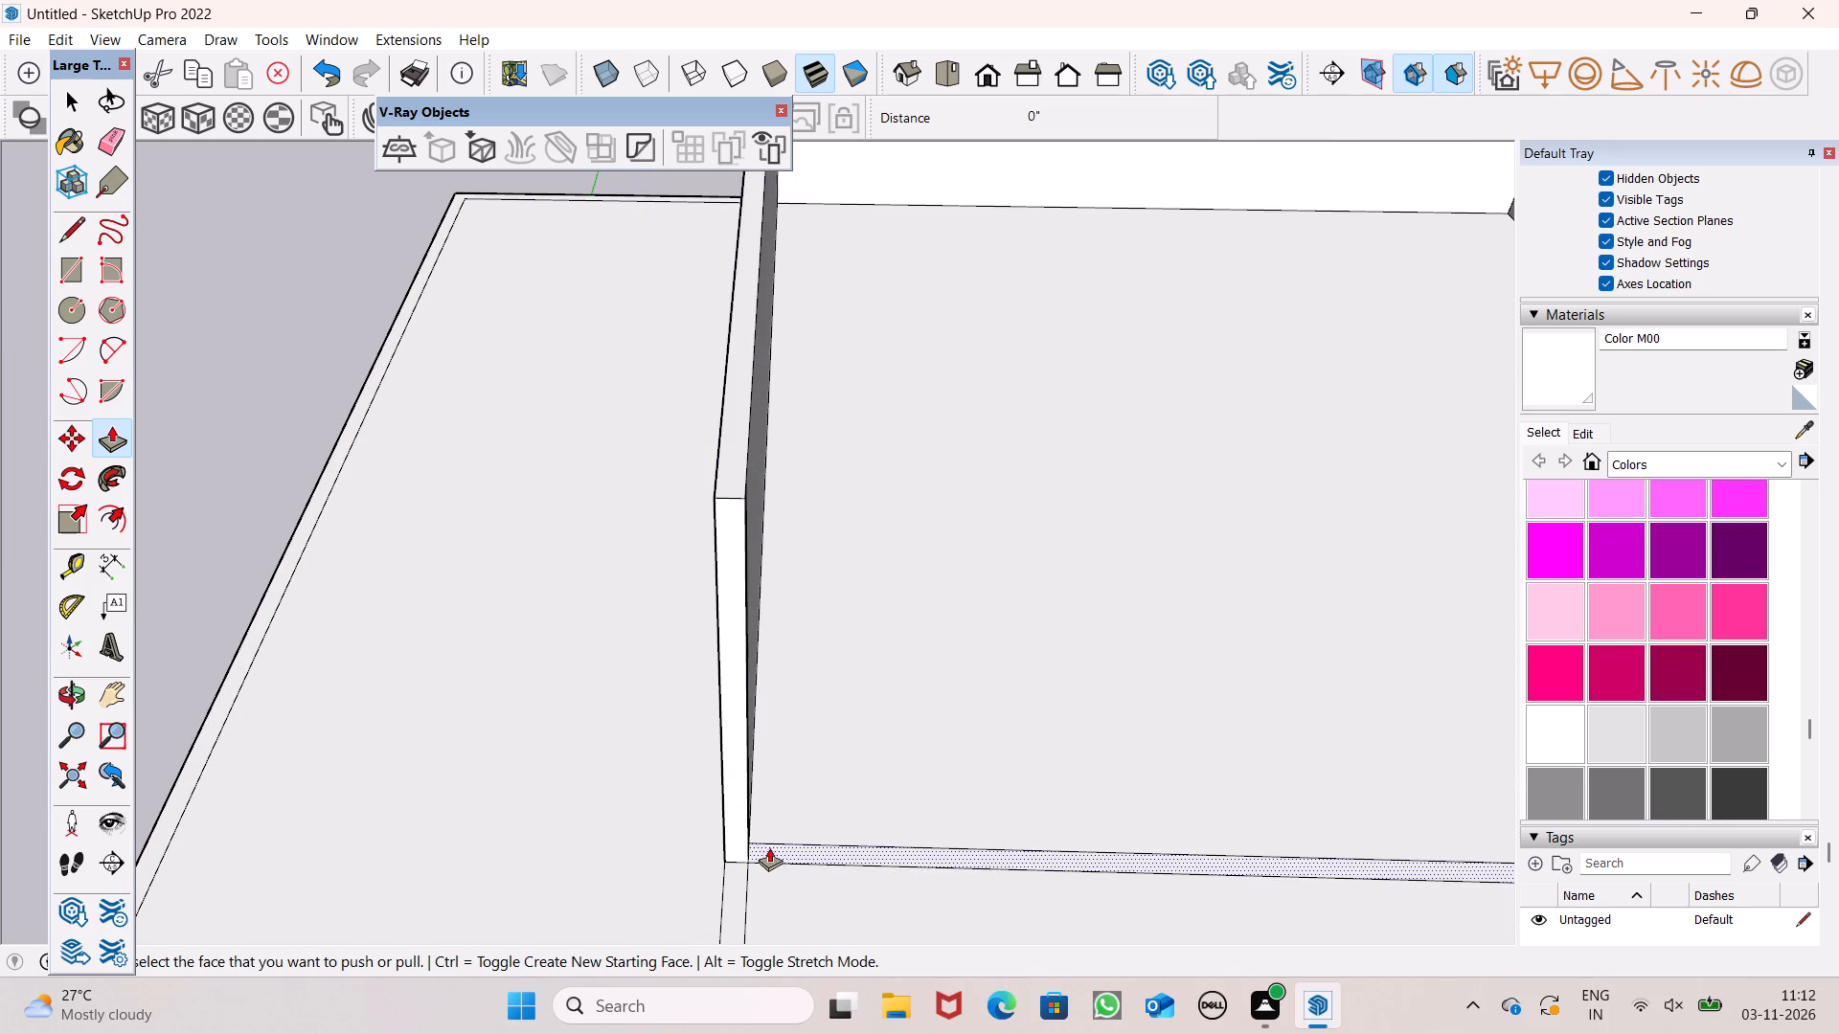
pyautogui.moveTo(771, 843); pyautogui.dragTo(743, 508)
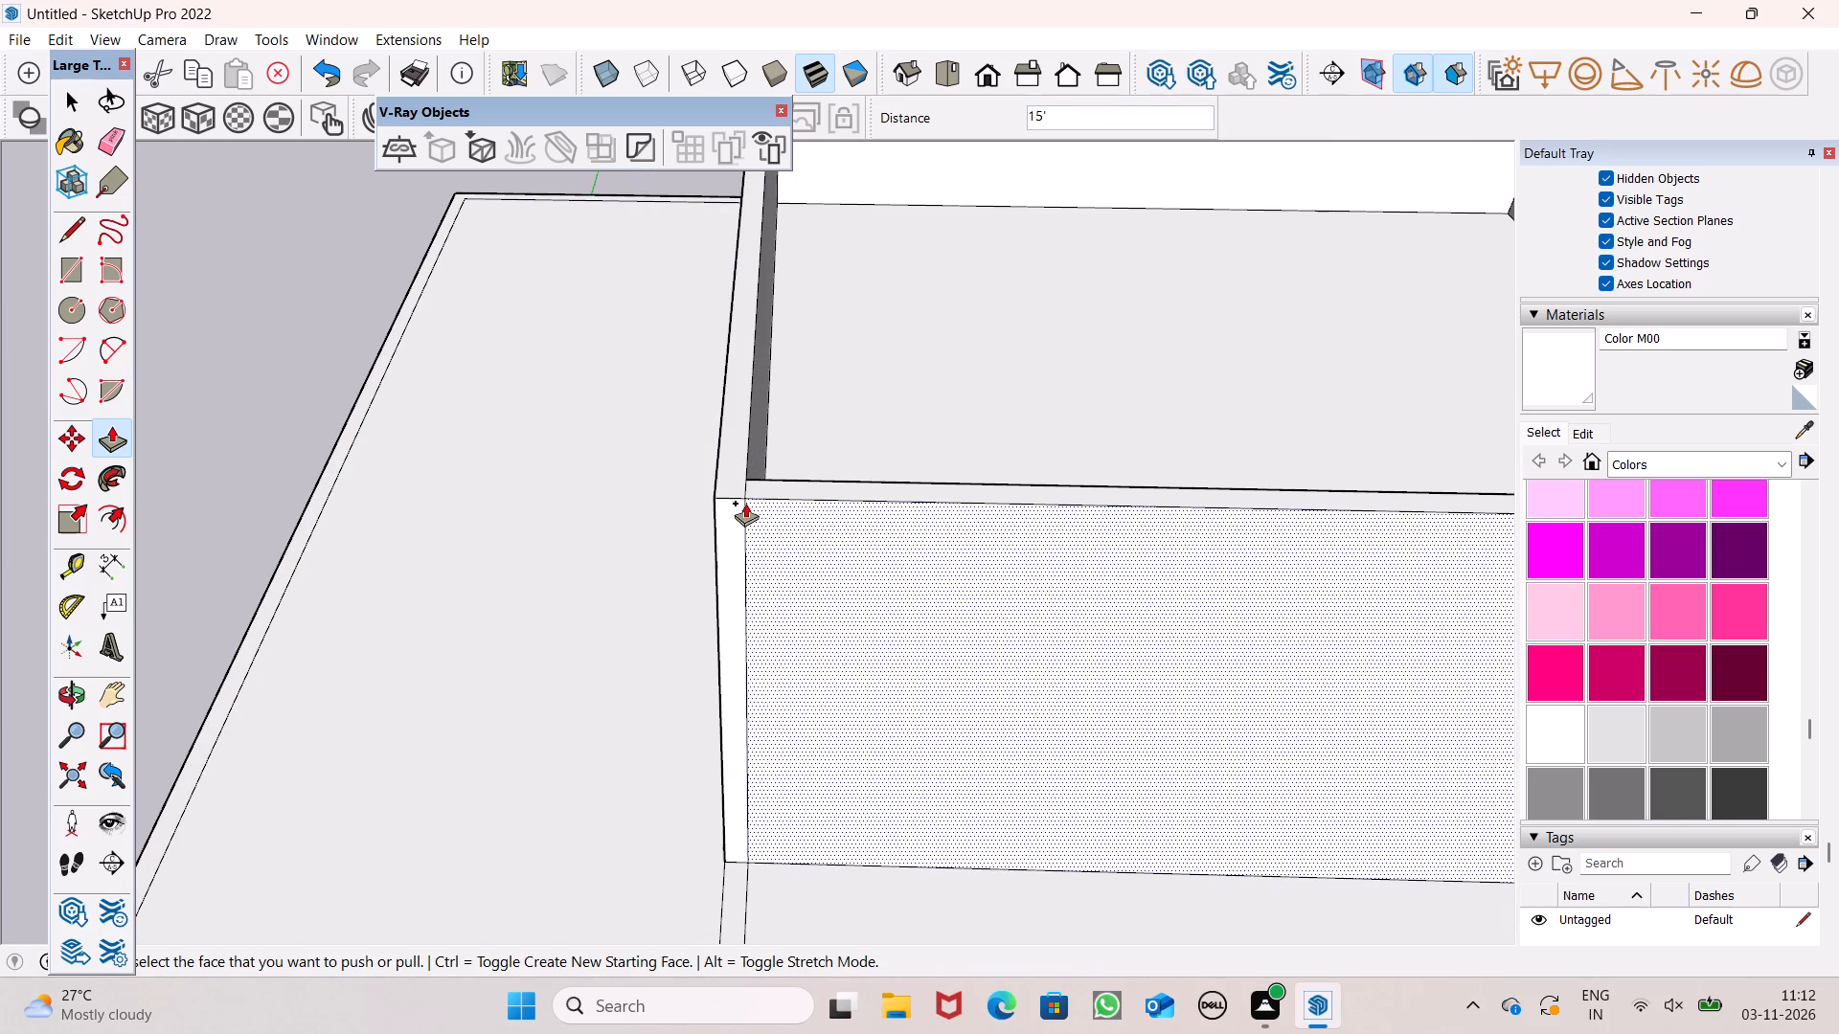
pyautogui.press('space')
# Push/Pull the inner face of the rooftop structure's front wall inward by about 2' 6".
pyautogui.scroll(-6, 510, 461)
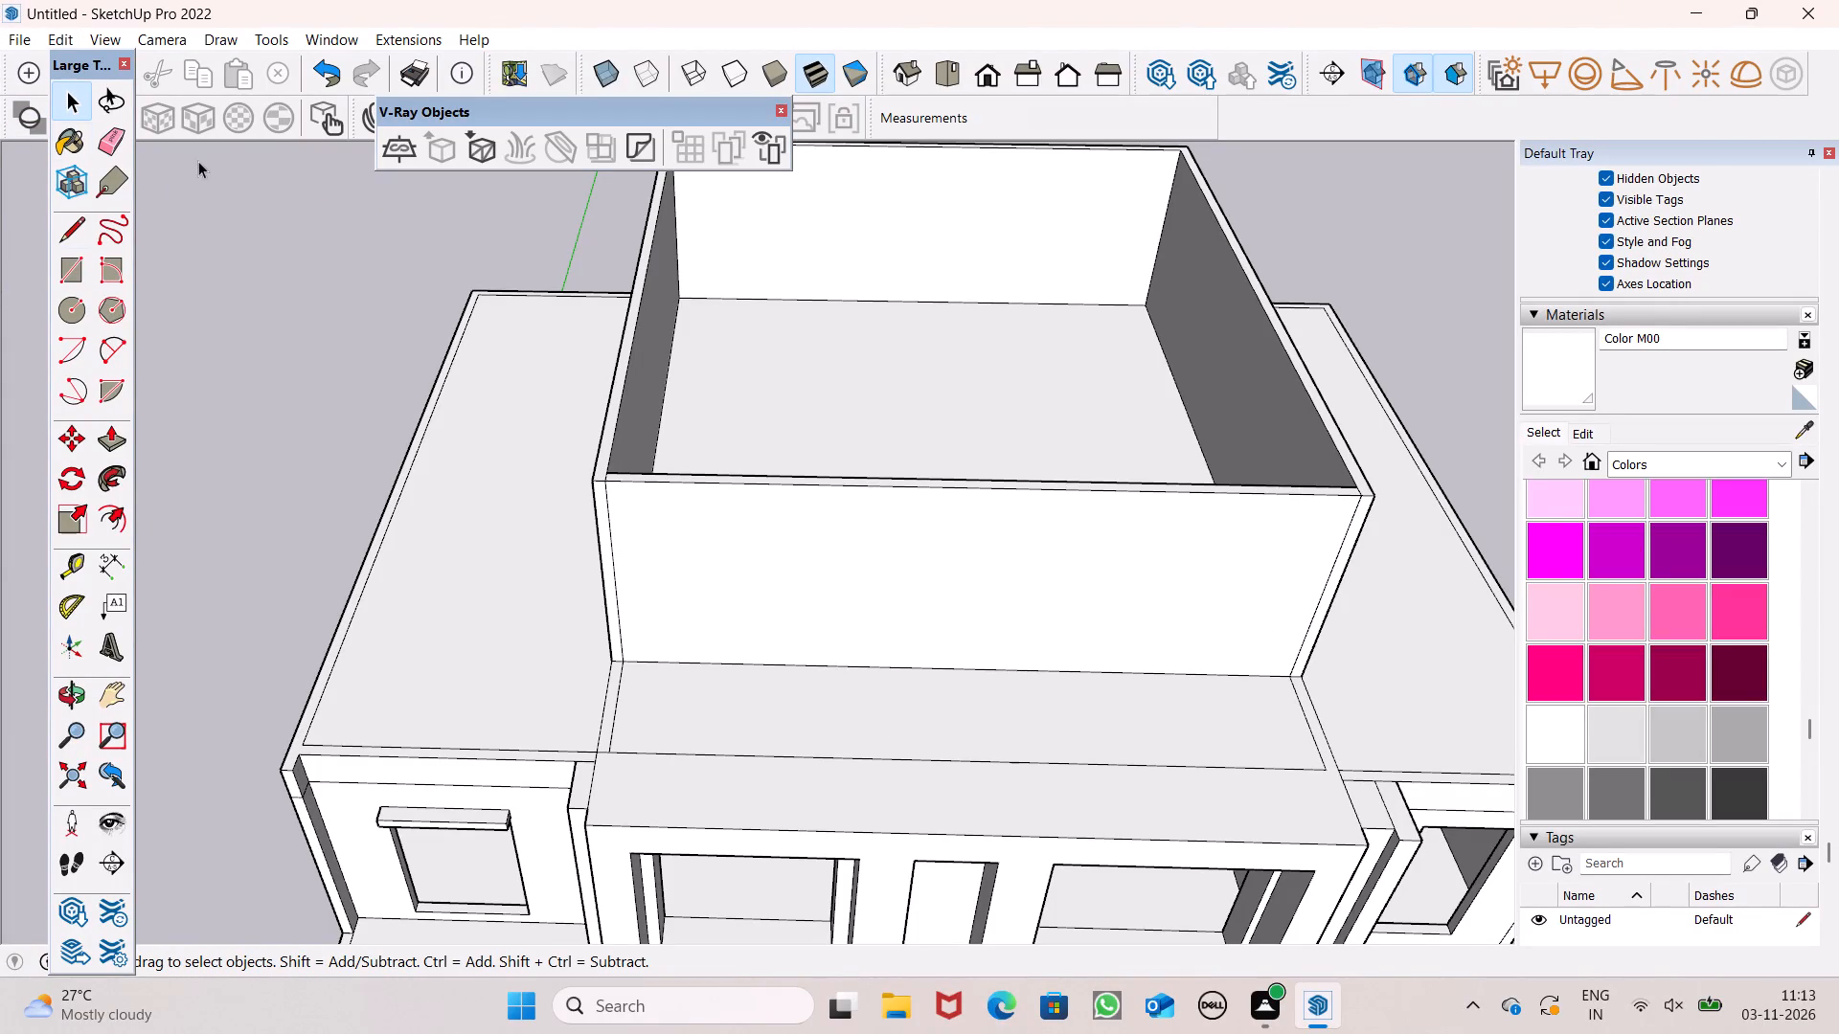
pyautogui.scroll(-2, 416, 241)
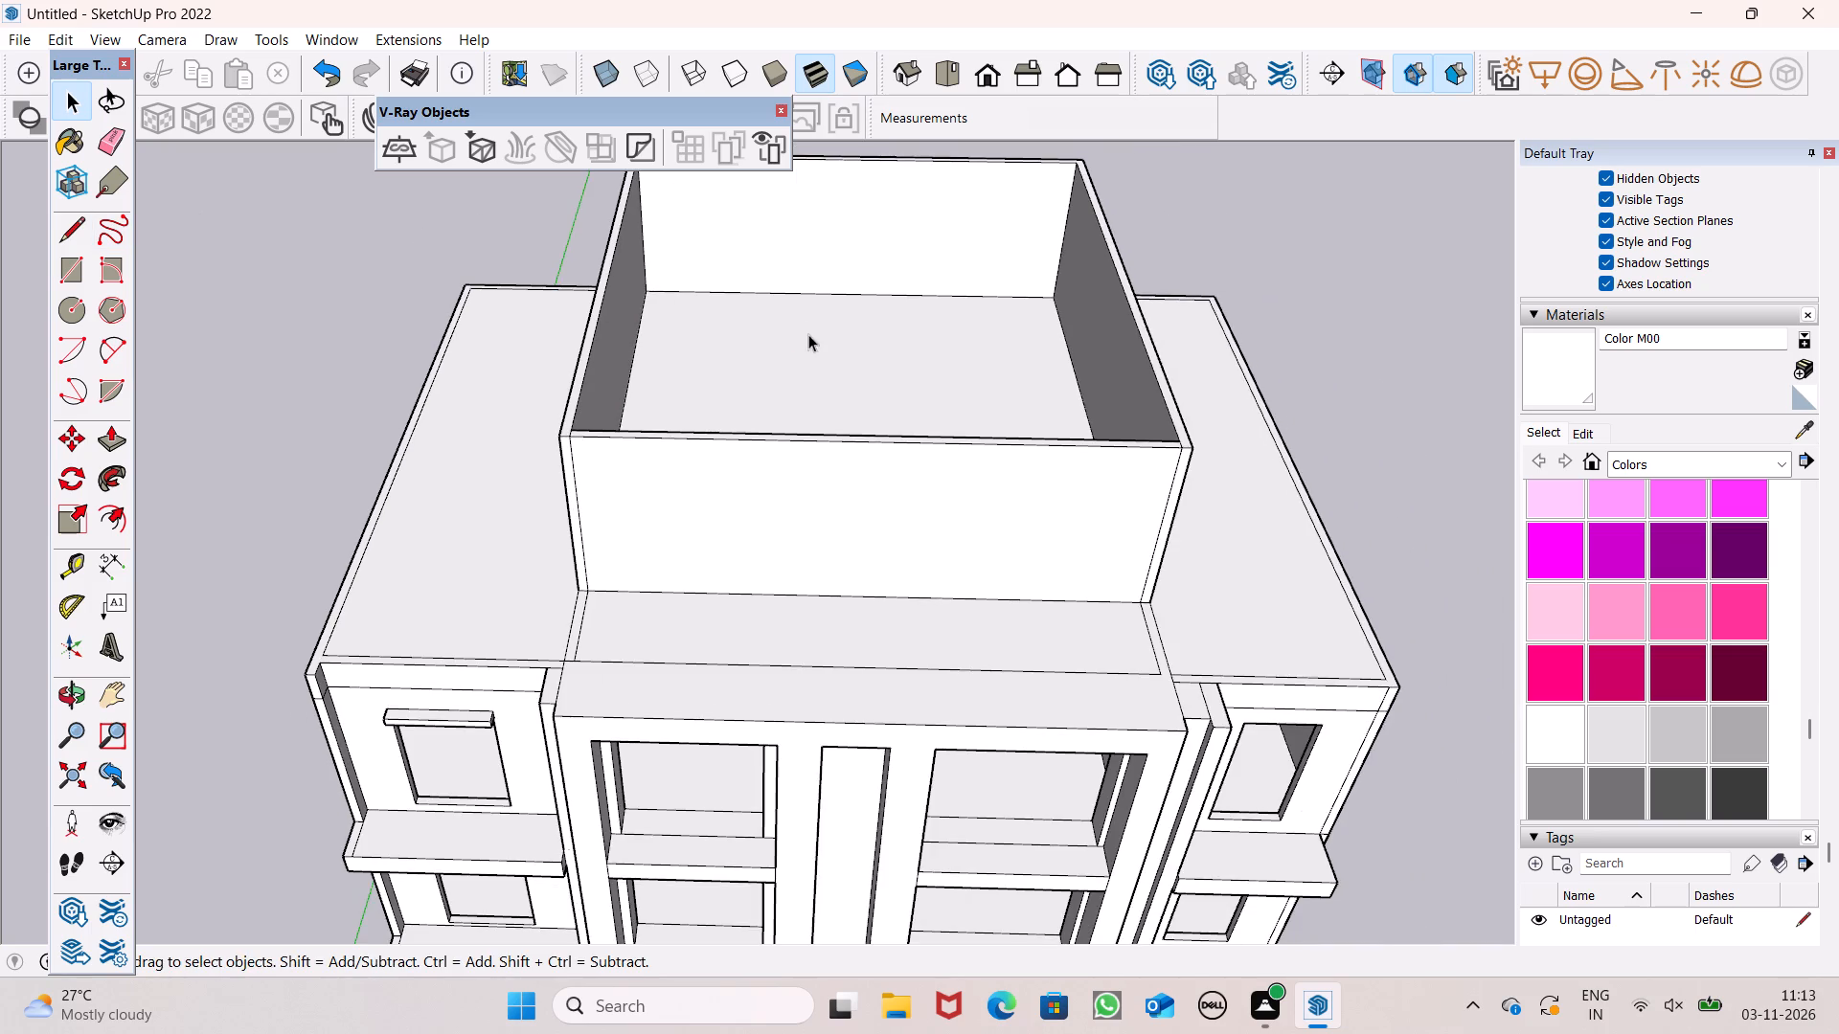
pyautogui.moveTo(808, 337); pyautogui.dragTo(115, 506, button='middle')
pyautogui.click(108, 437)
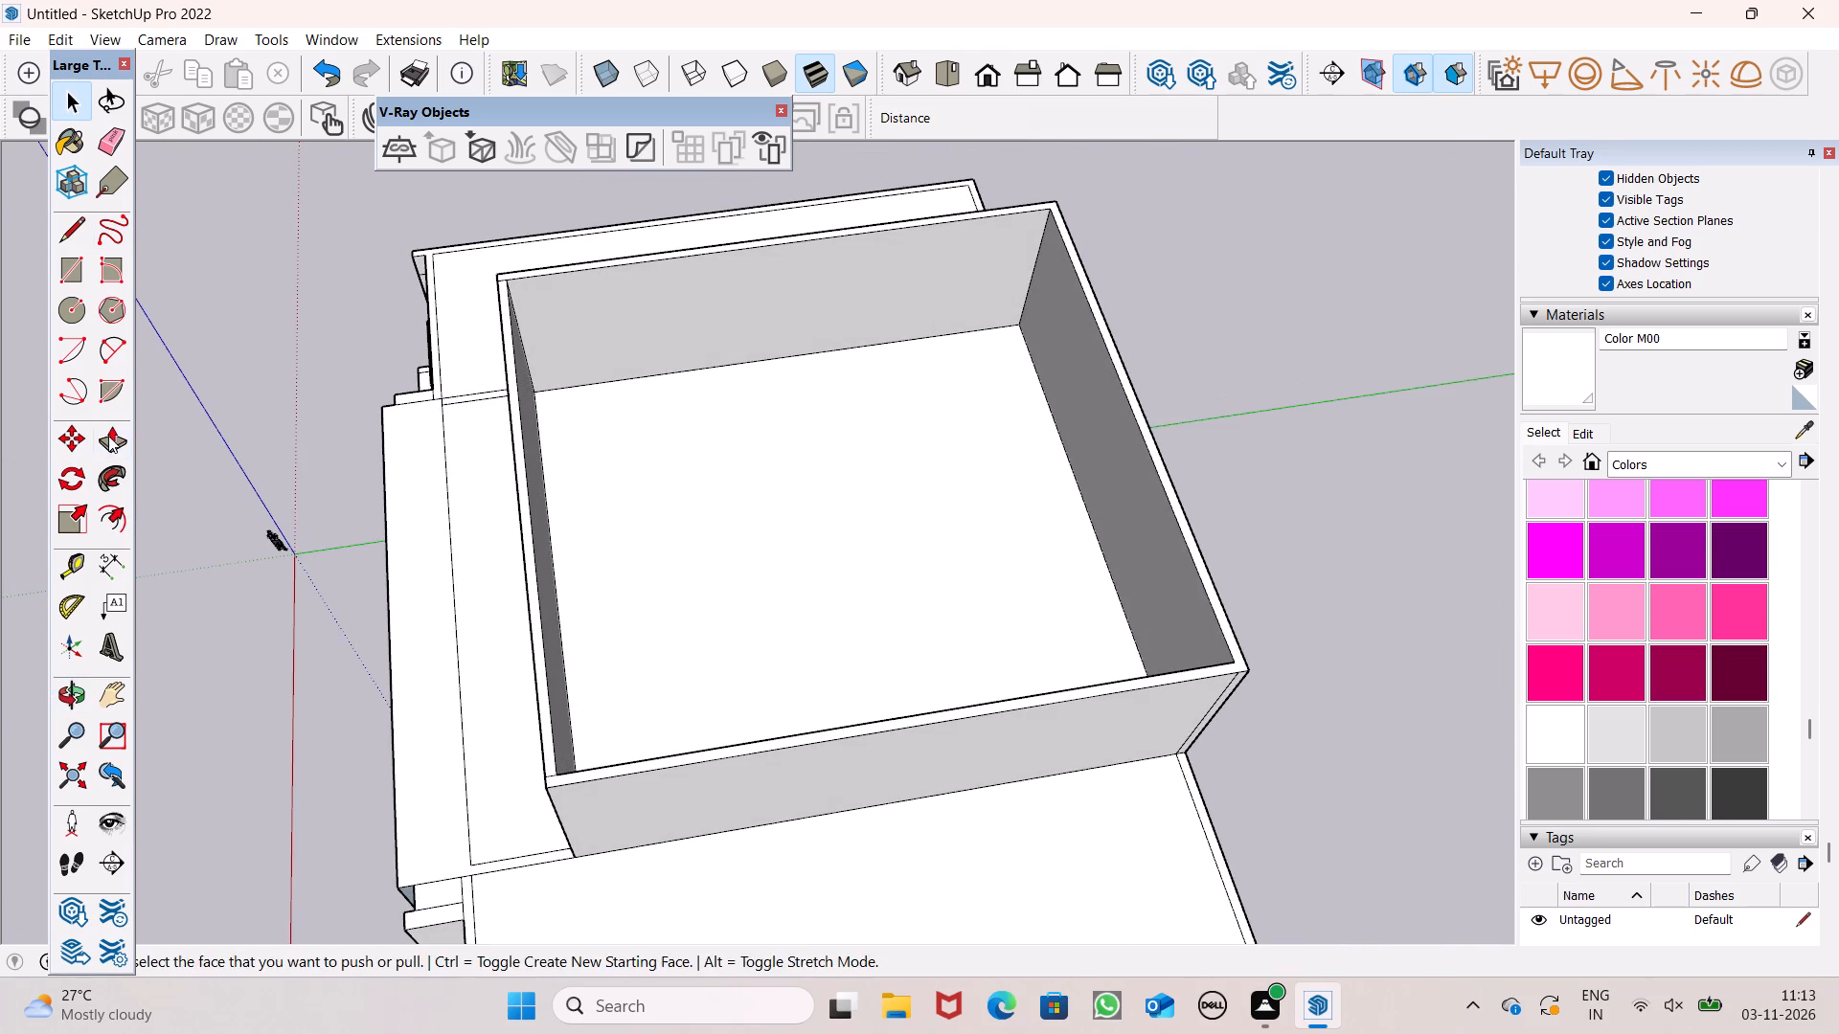
pyautogui.moveTo(621, 543); pyautogui.dragTo(552, 584, button='middle')
pyautogui.scroll(4, 553, 584)
pyautogui.moveTo(499, 594); pyautogui.dragTo(536, 615)
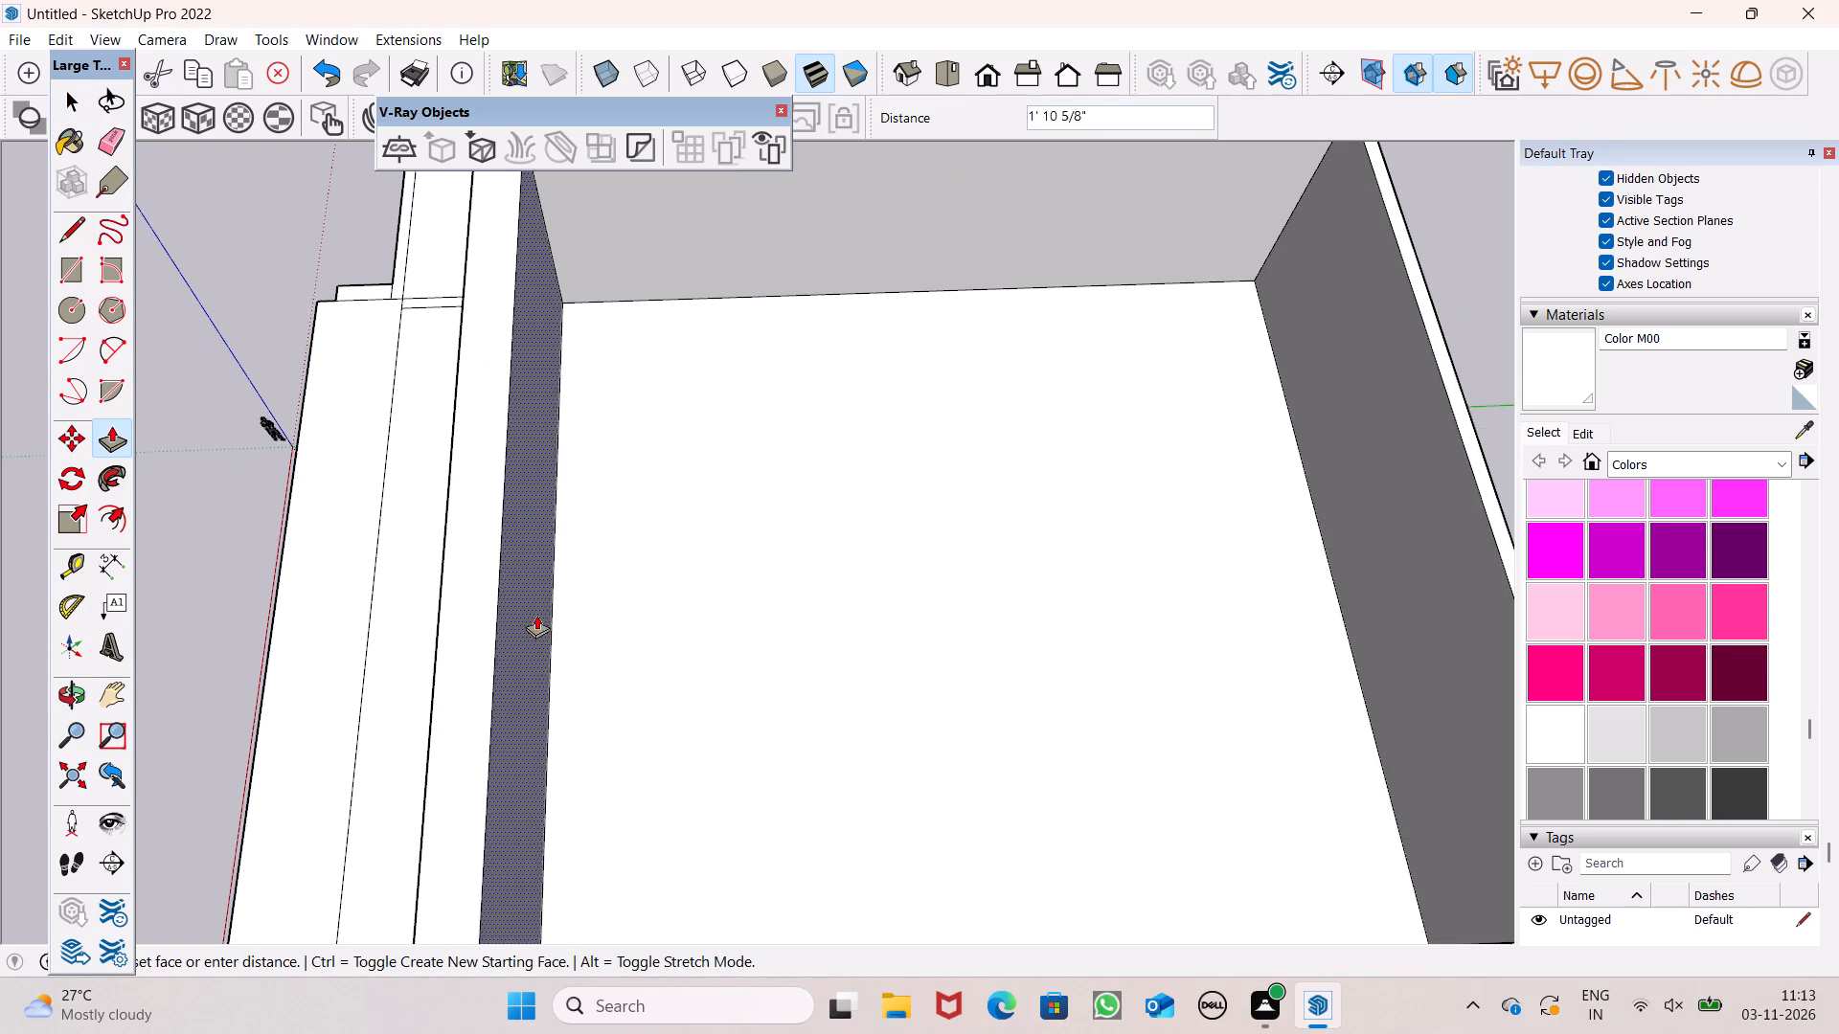
pyautogui.moveTo(536, 615); pyautogui.dragTo(549, 613)
# Push/Pull the inner face of the rooftop front wall inward by a further 7 3/8" or so.
pyautogui.scroll(-6, 557, 561)
pyautogui.moveTo(541, 597); pyautogui.dragTo(1132, 458, button='middle')
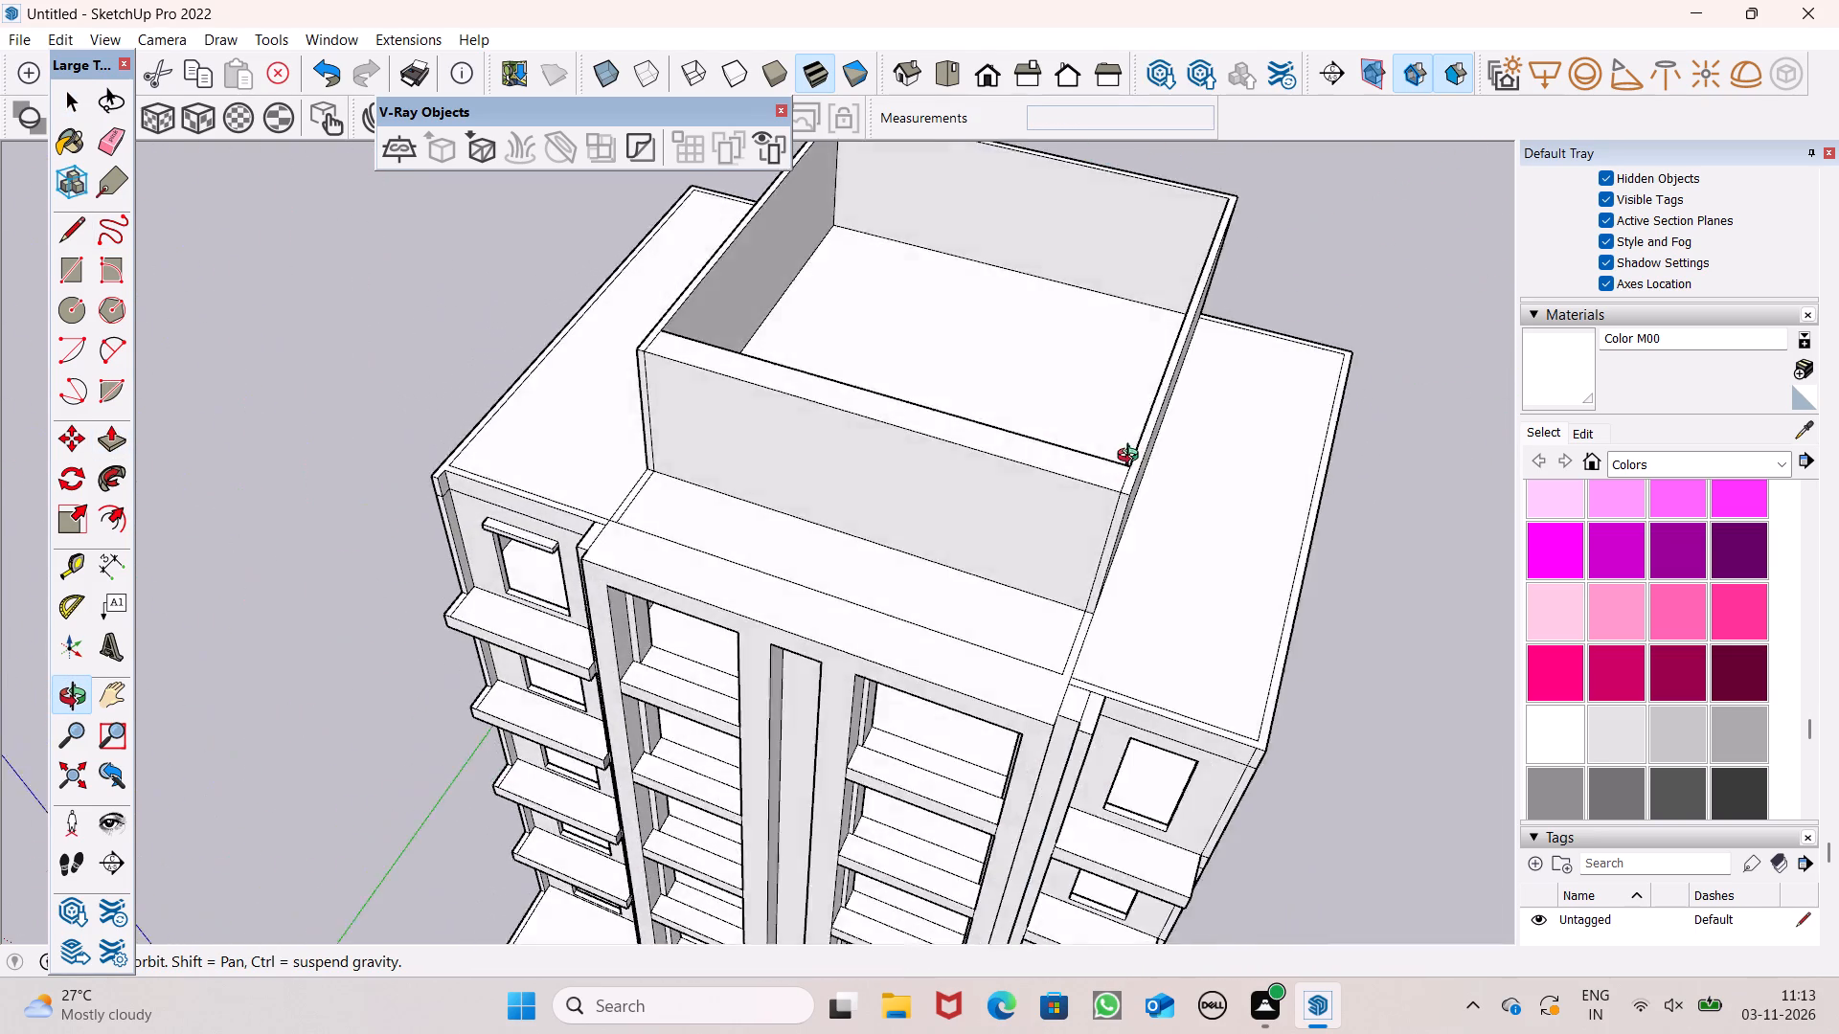
pyautogui.moveTo(1132, 458); pyautogui.dragTo(1229, 480, button='middle')
pyautogui.moveTo(859, 466); pyautogui.dragTo(892, 437, button='middle')
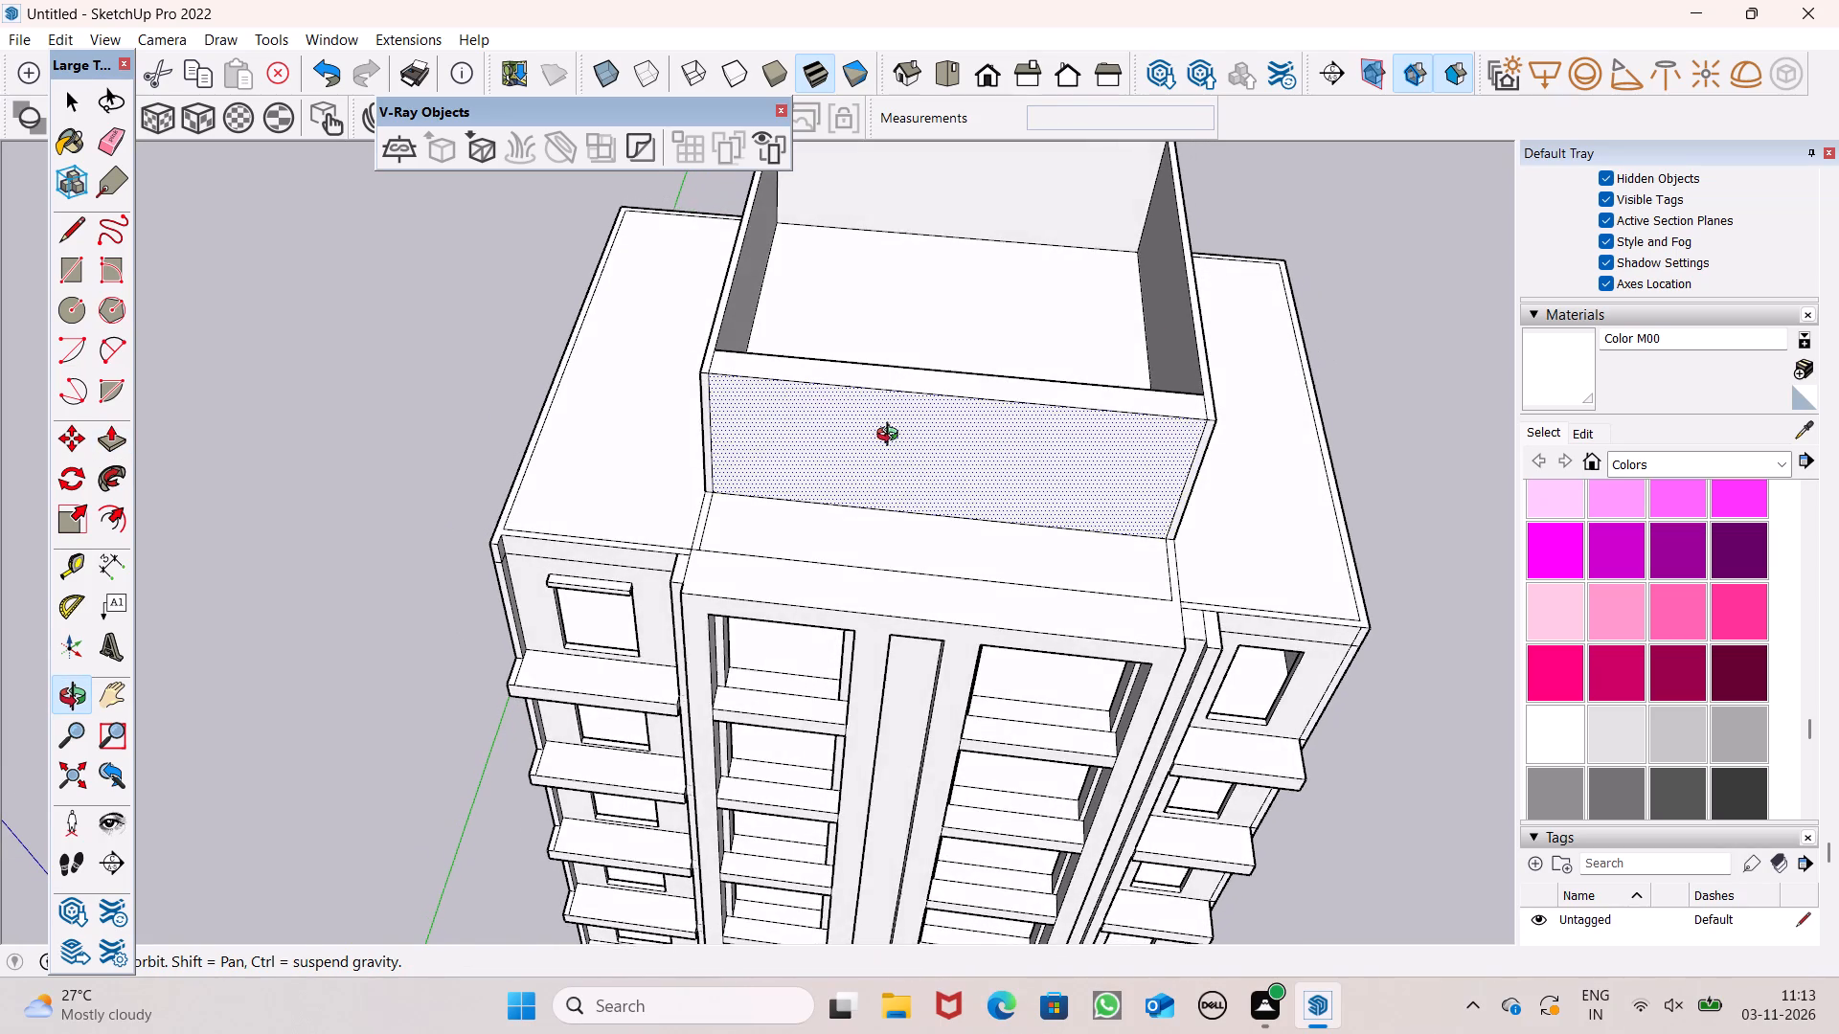
pyautogui.moveTo(892, 437); pyautogui.dragTo(481, 542, button='middle')
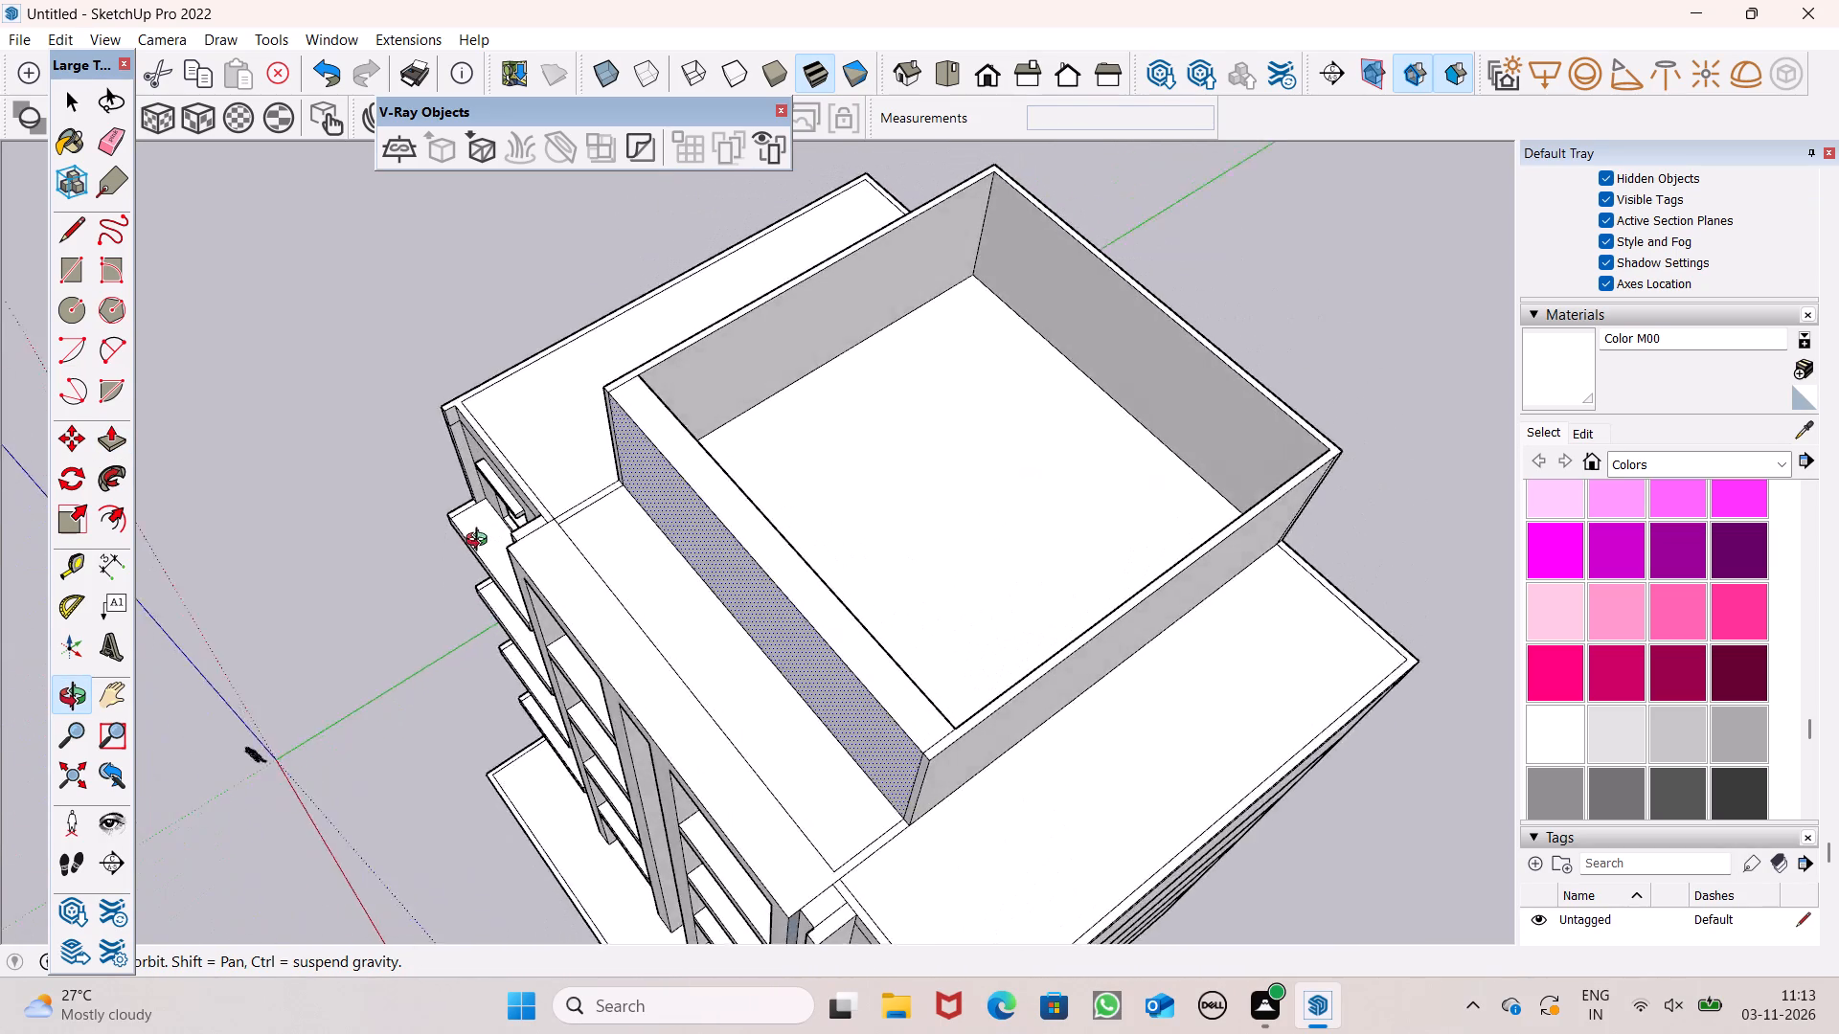
pyautogui.moveTo(481, 542); pyautogui.dragTo(127, 522, button='middle')
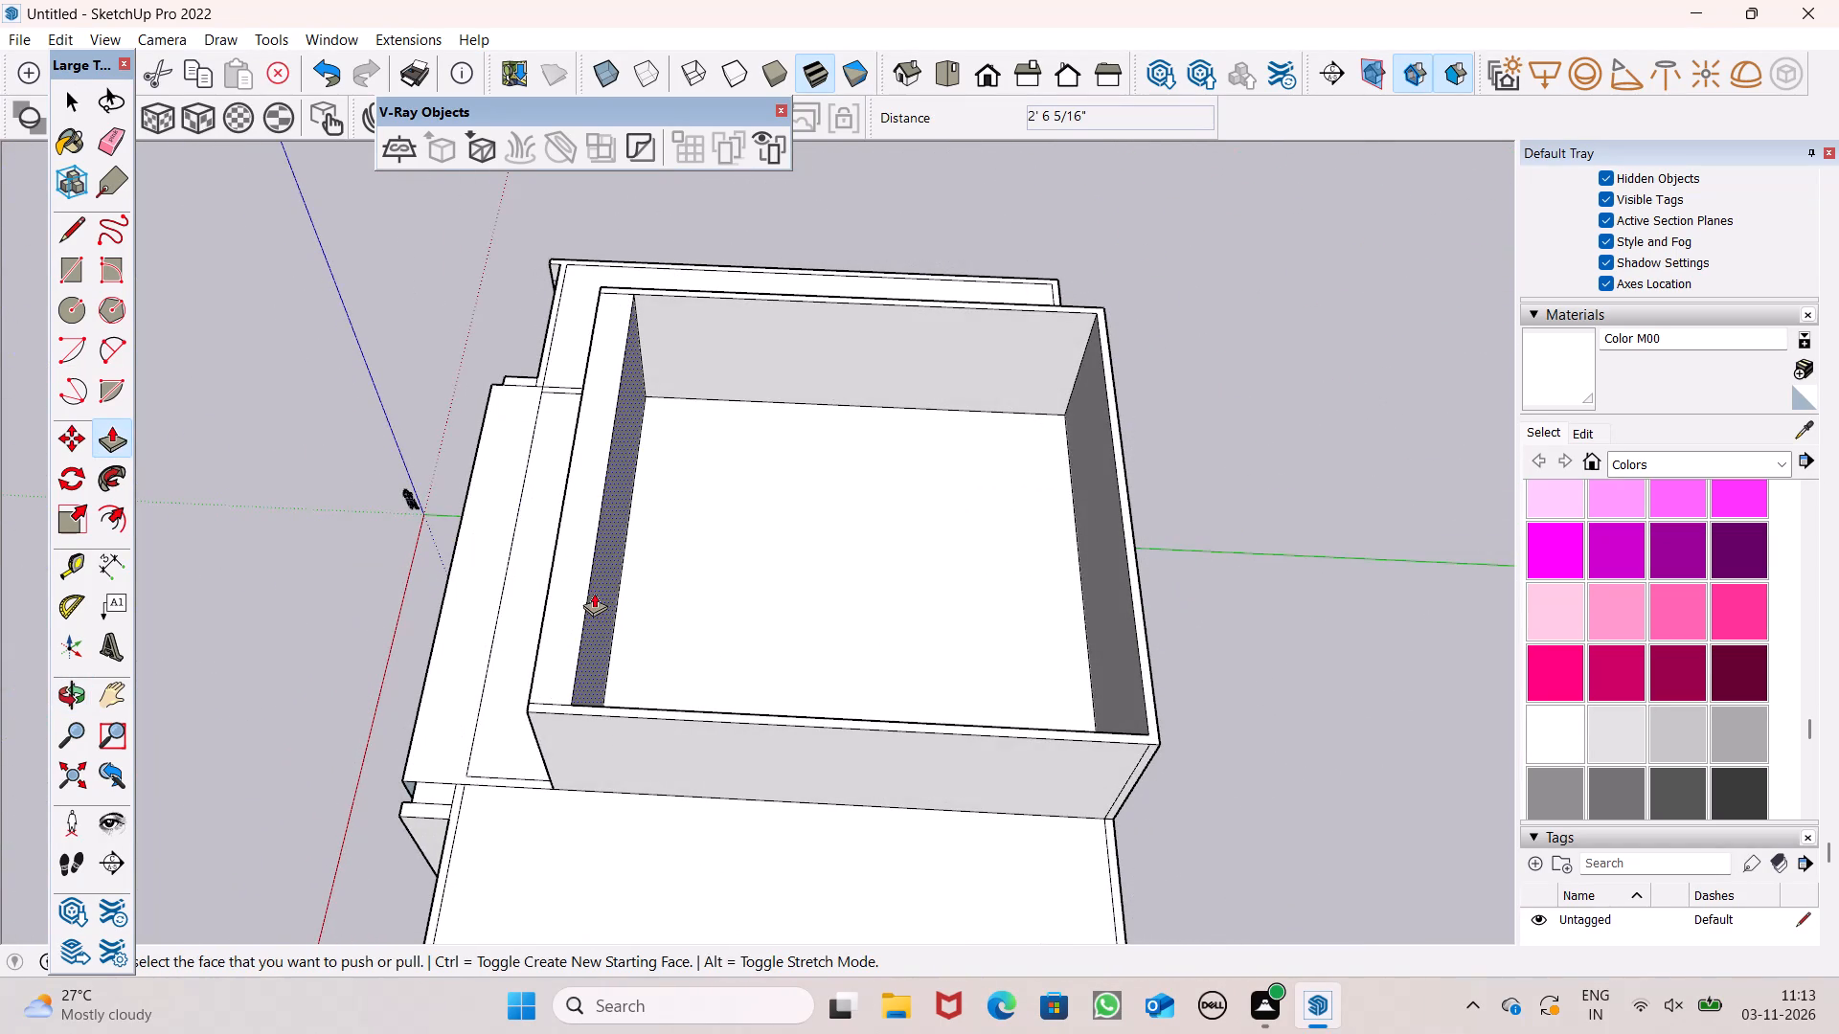
pyautogui.moveTo(597, 598); pyautogui.dragTo(603, 609)
pyautogui.scroll(-2, 552, 612)
pyautogui.moveTo(525, 637); pyautogui.dragTo(583, 616, button='middle')
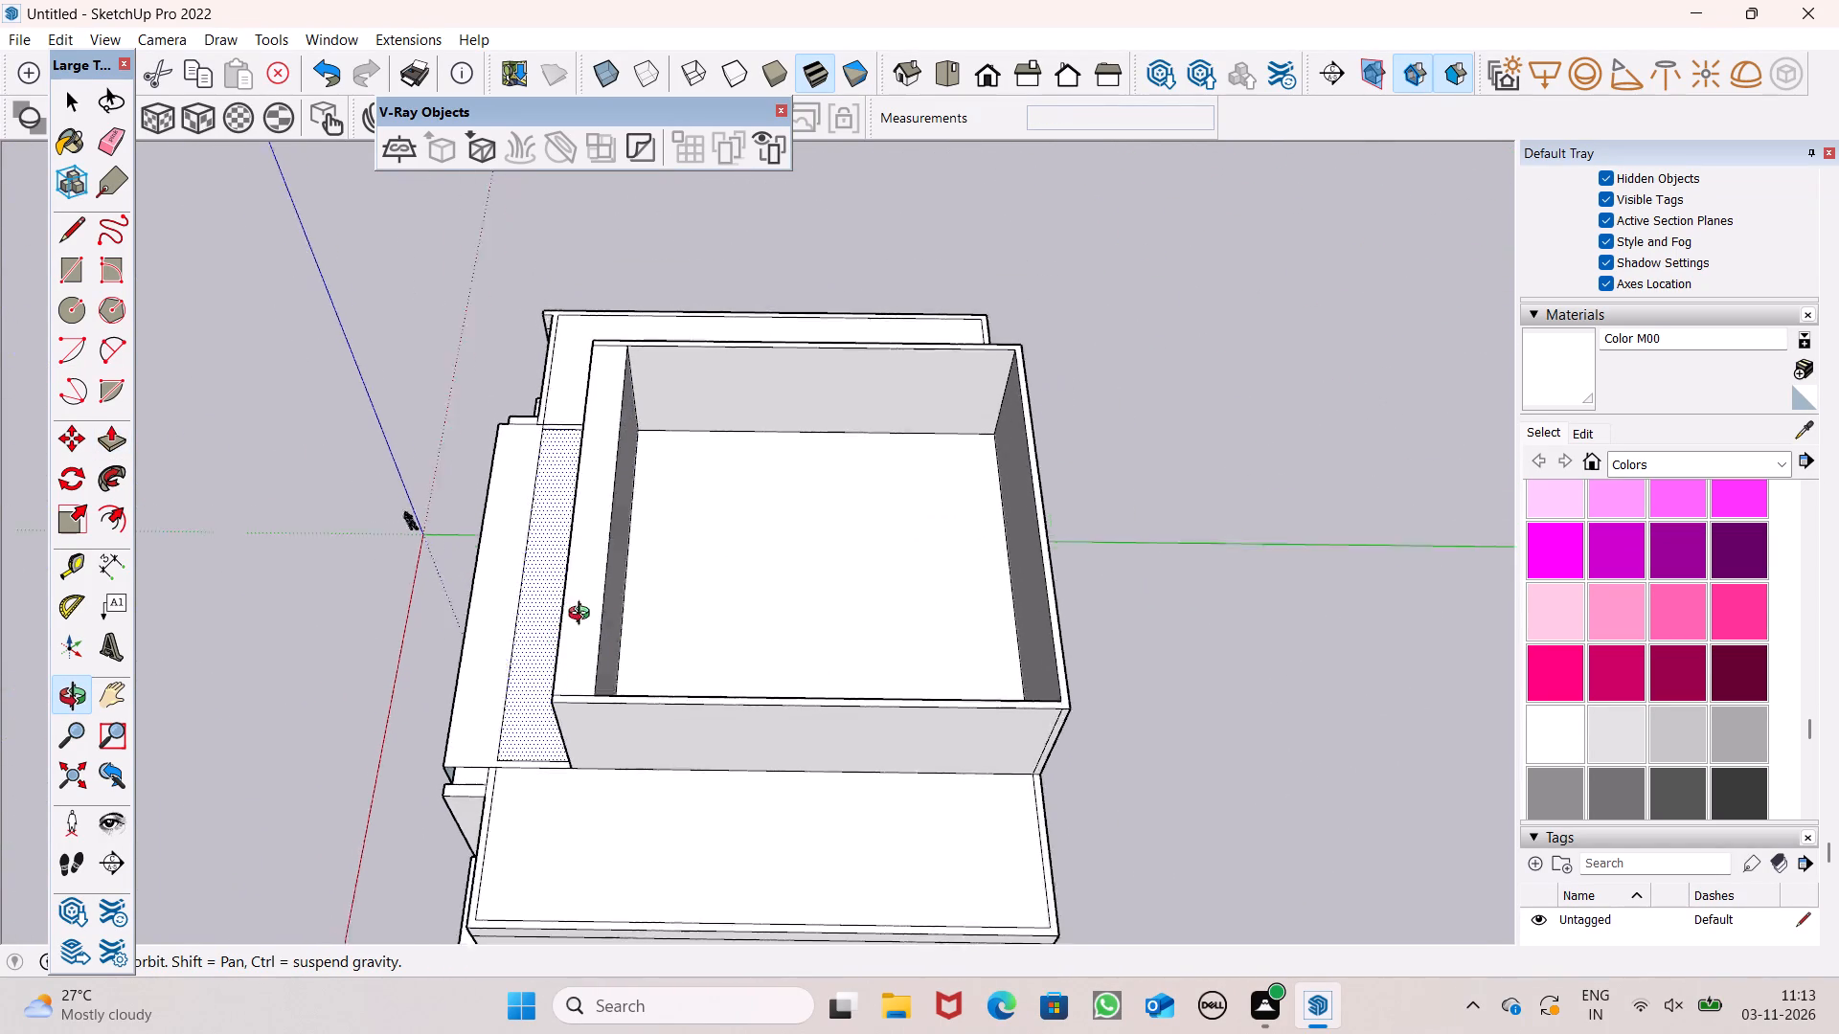
pyautogui.moveTo(583, 616); pyautogui.dragTo(1310, 383, button='middle')
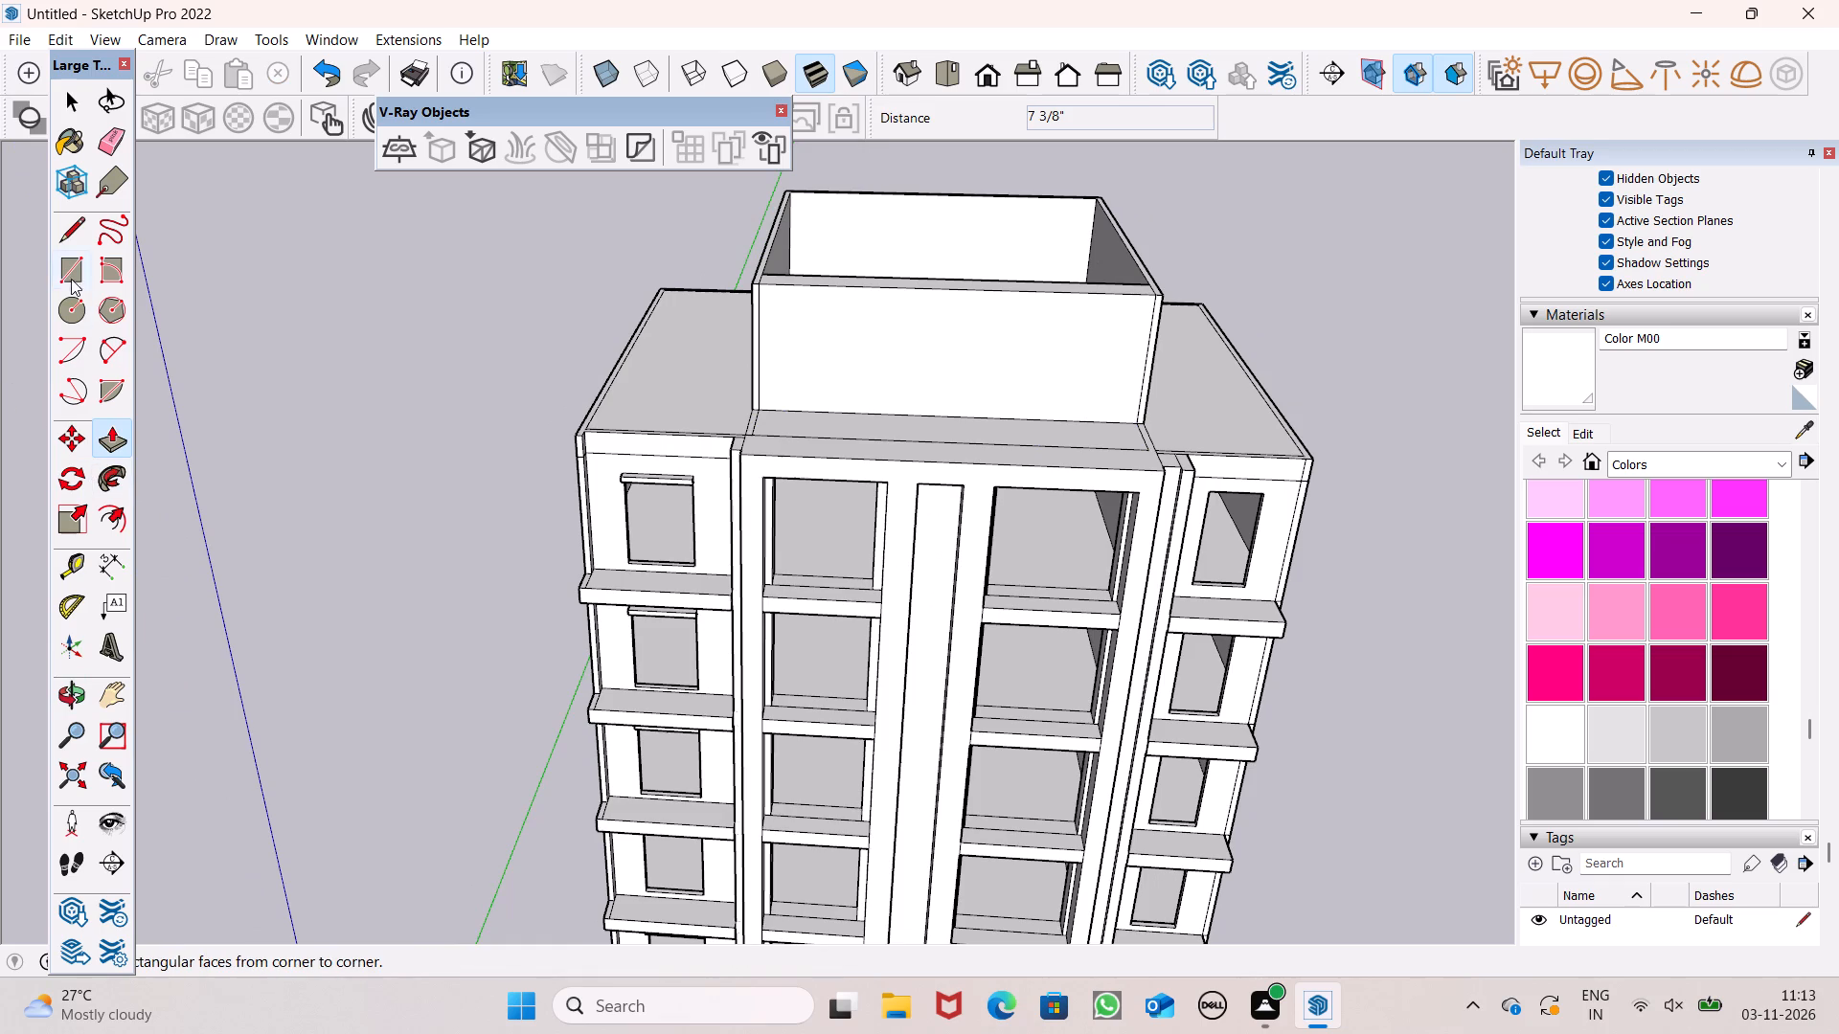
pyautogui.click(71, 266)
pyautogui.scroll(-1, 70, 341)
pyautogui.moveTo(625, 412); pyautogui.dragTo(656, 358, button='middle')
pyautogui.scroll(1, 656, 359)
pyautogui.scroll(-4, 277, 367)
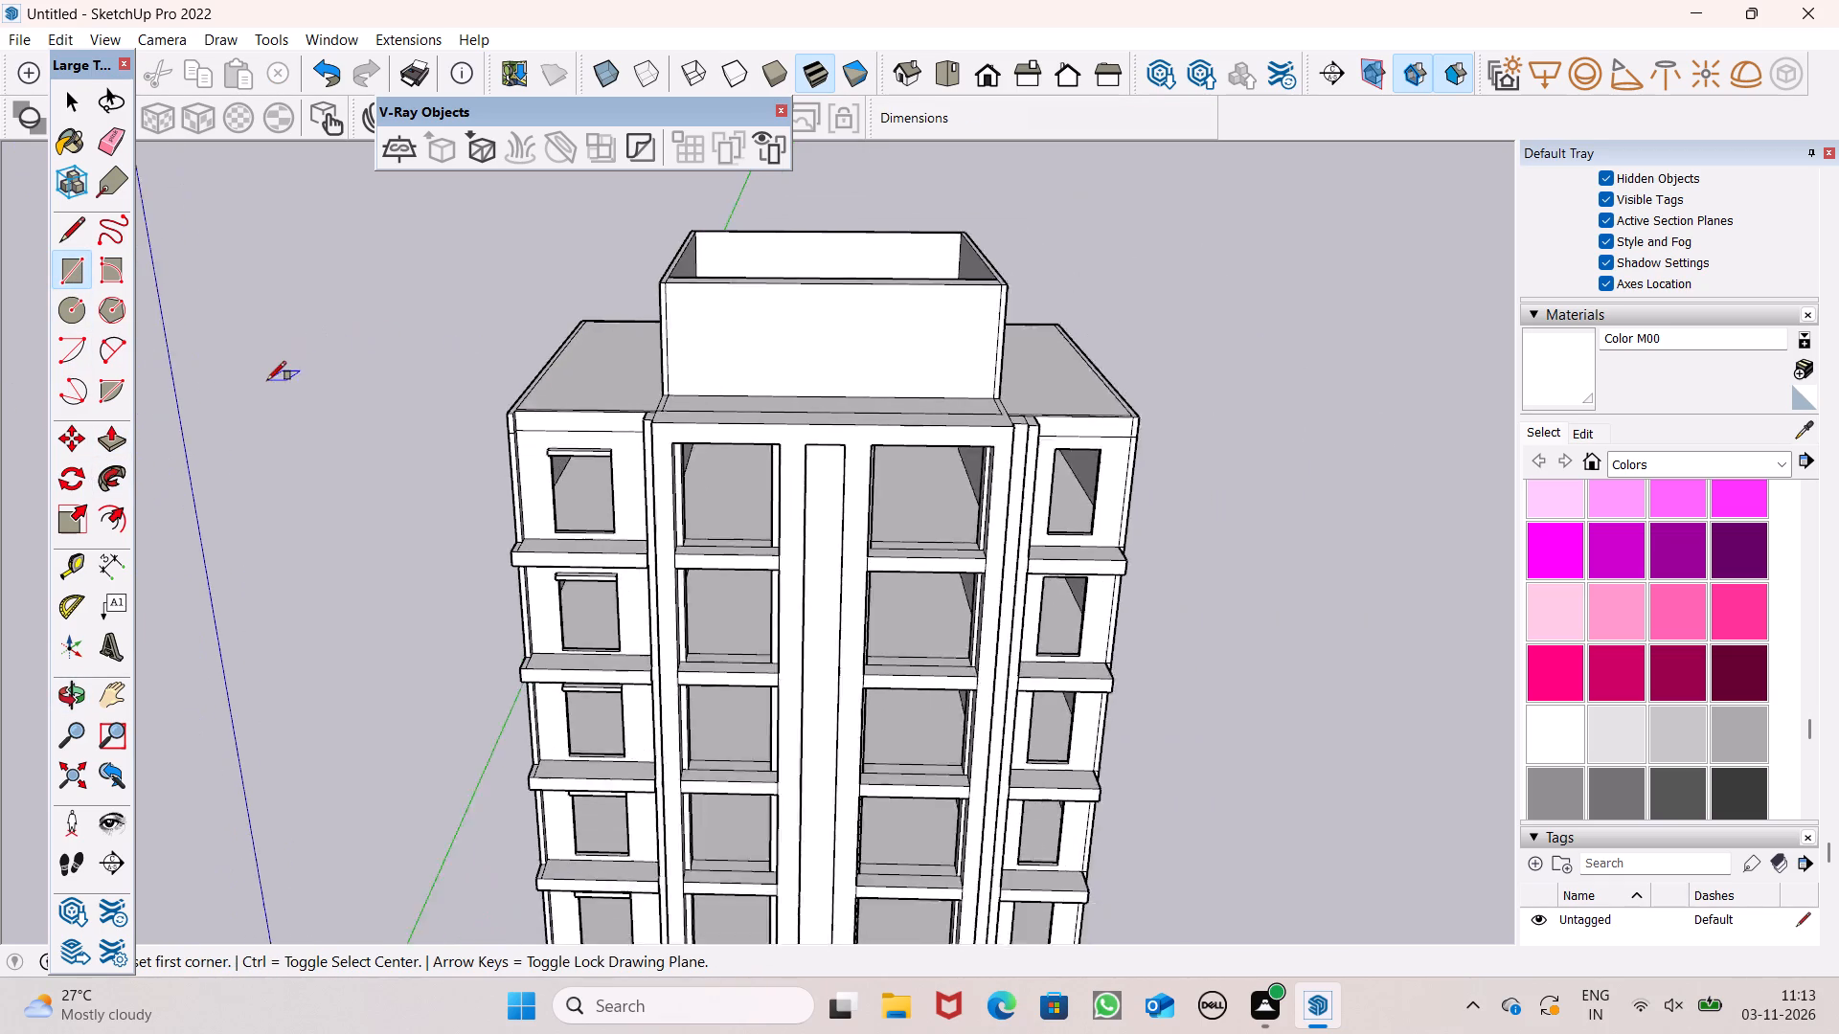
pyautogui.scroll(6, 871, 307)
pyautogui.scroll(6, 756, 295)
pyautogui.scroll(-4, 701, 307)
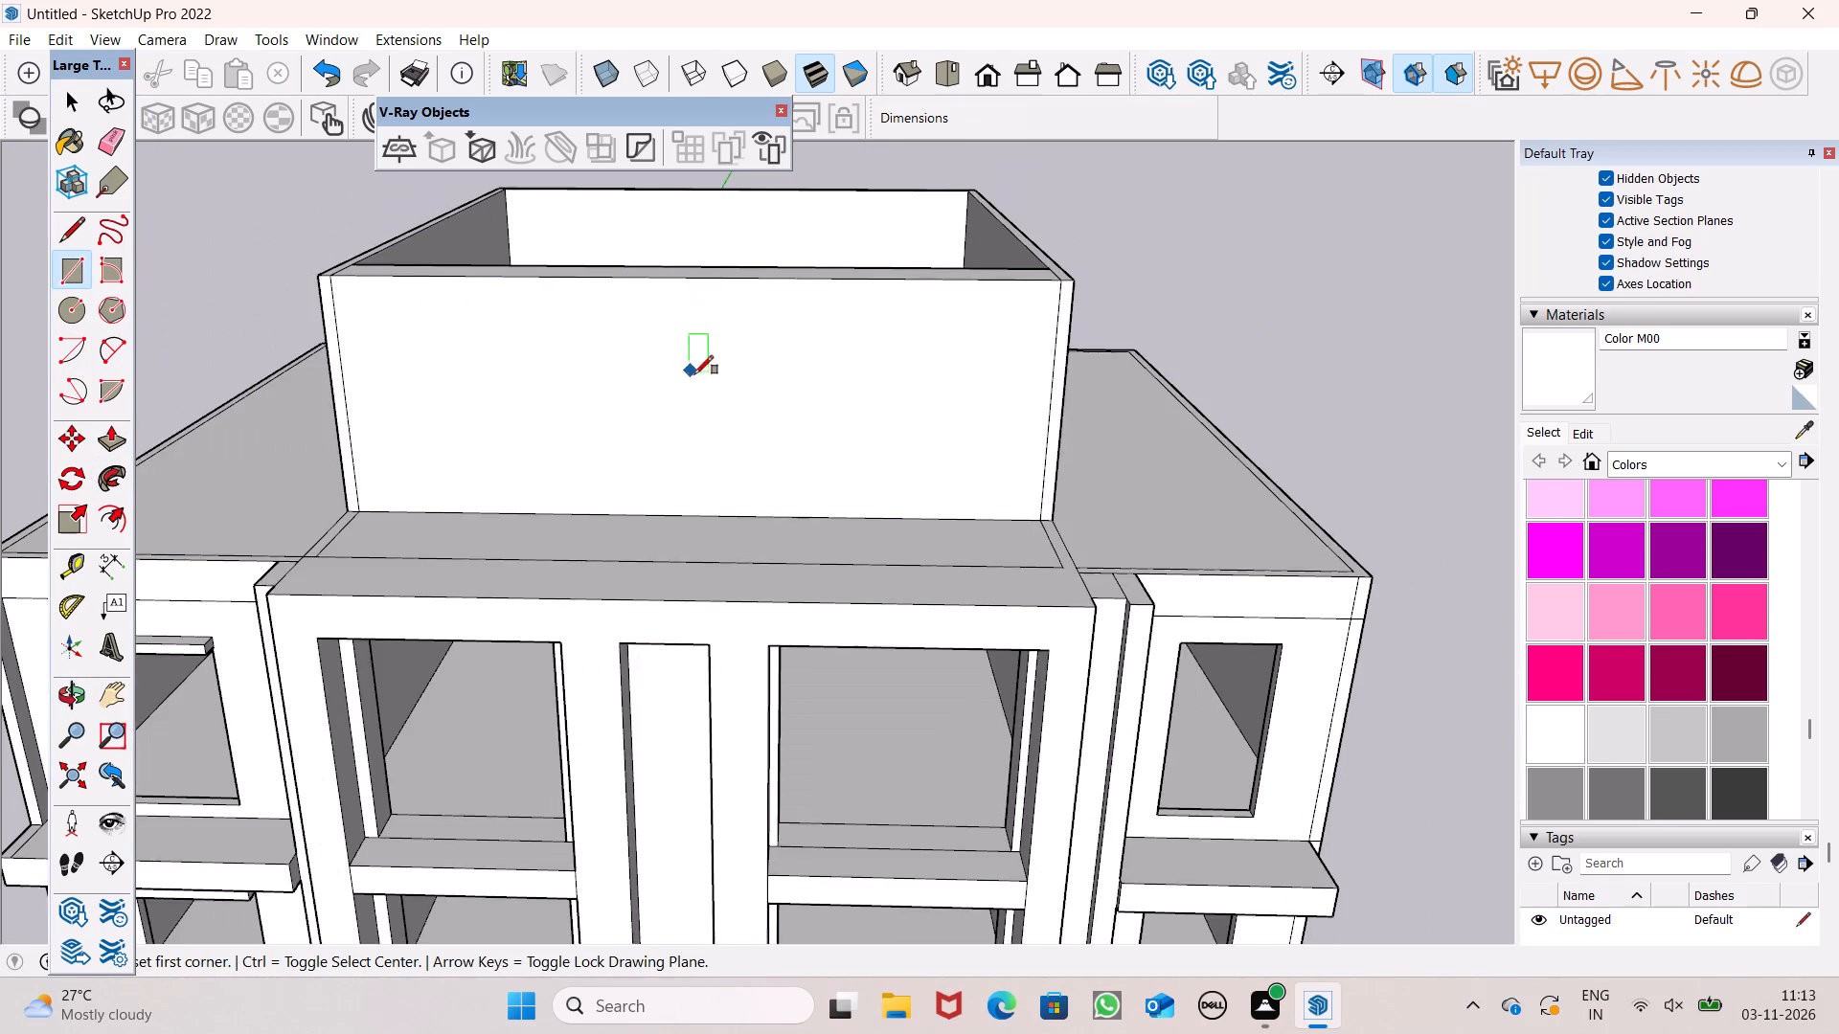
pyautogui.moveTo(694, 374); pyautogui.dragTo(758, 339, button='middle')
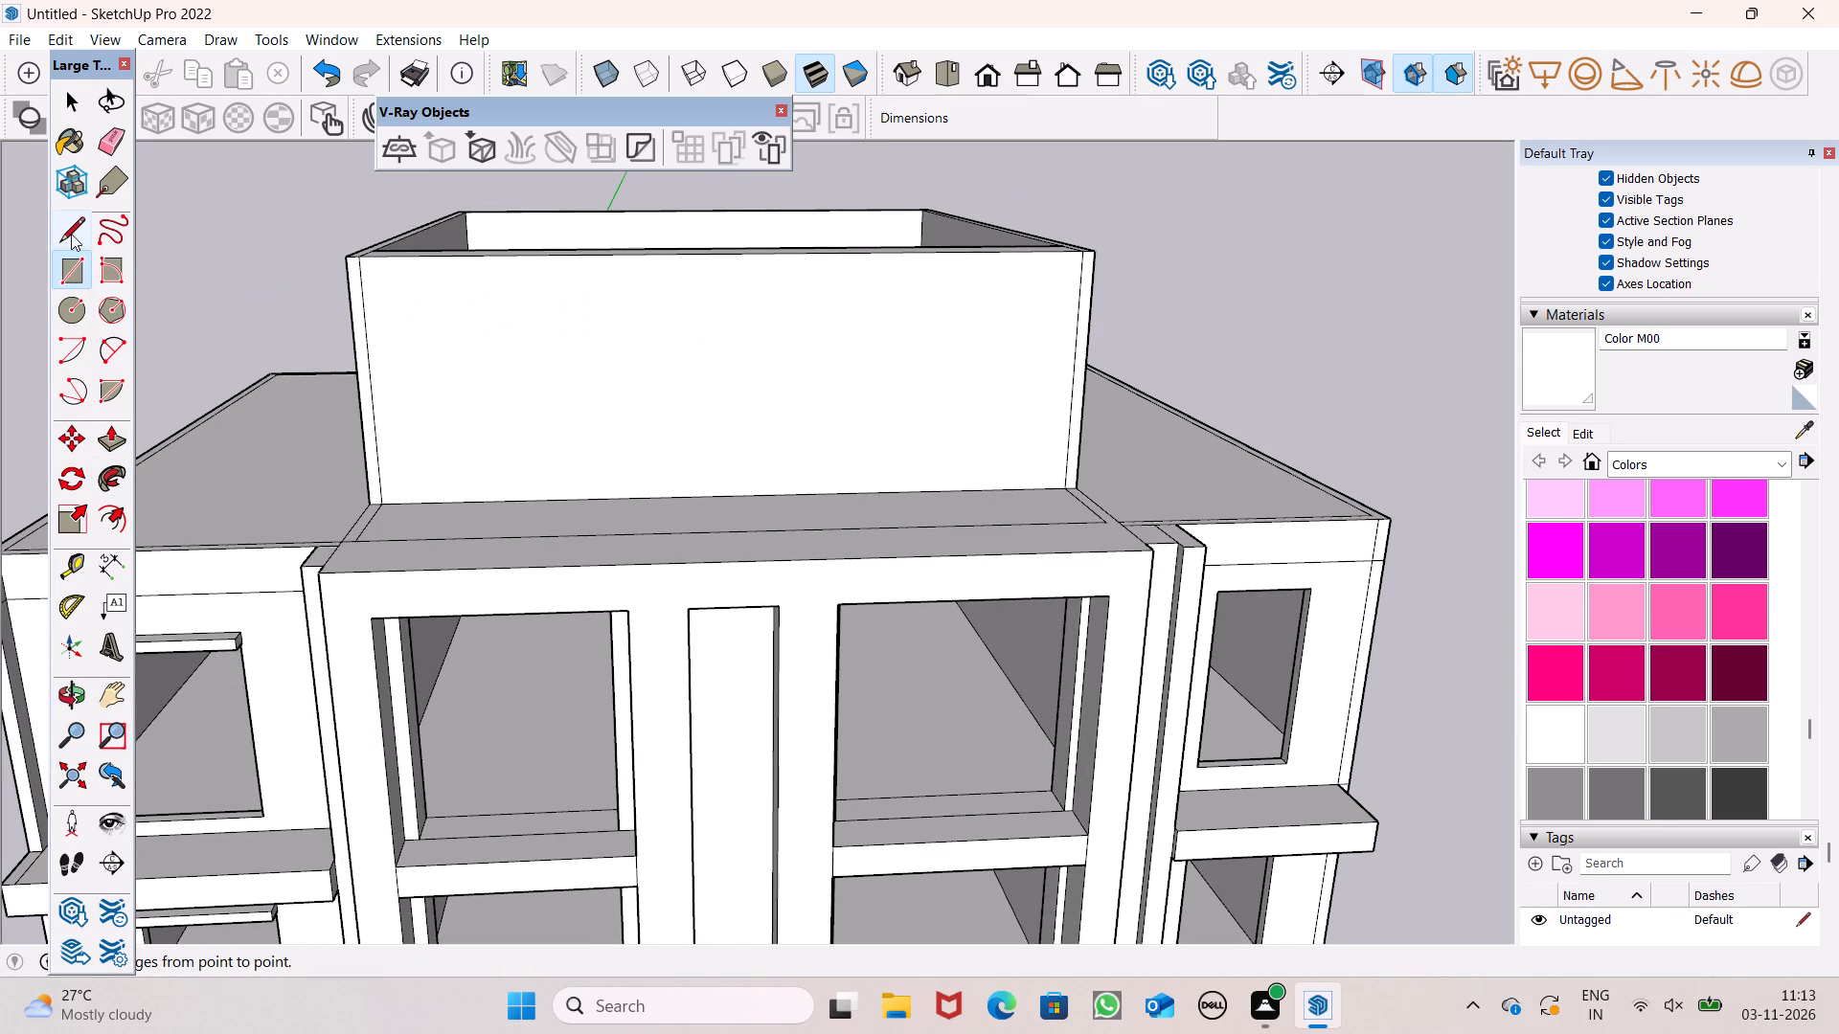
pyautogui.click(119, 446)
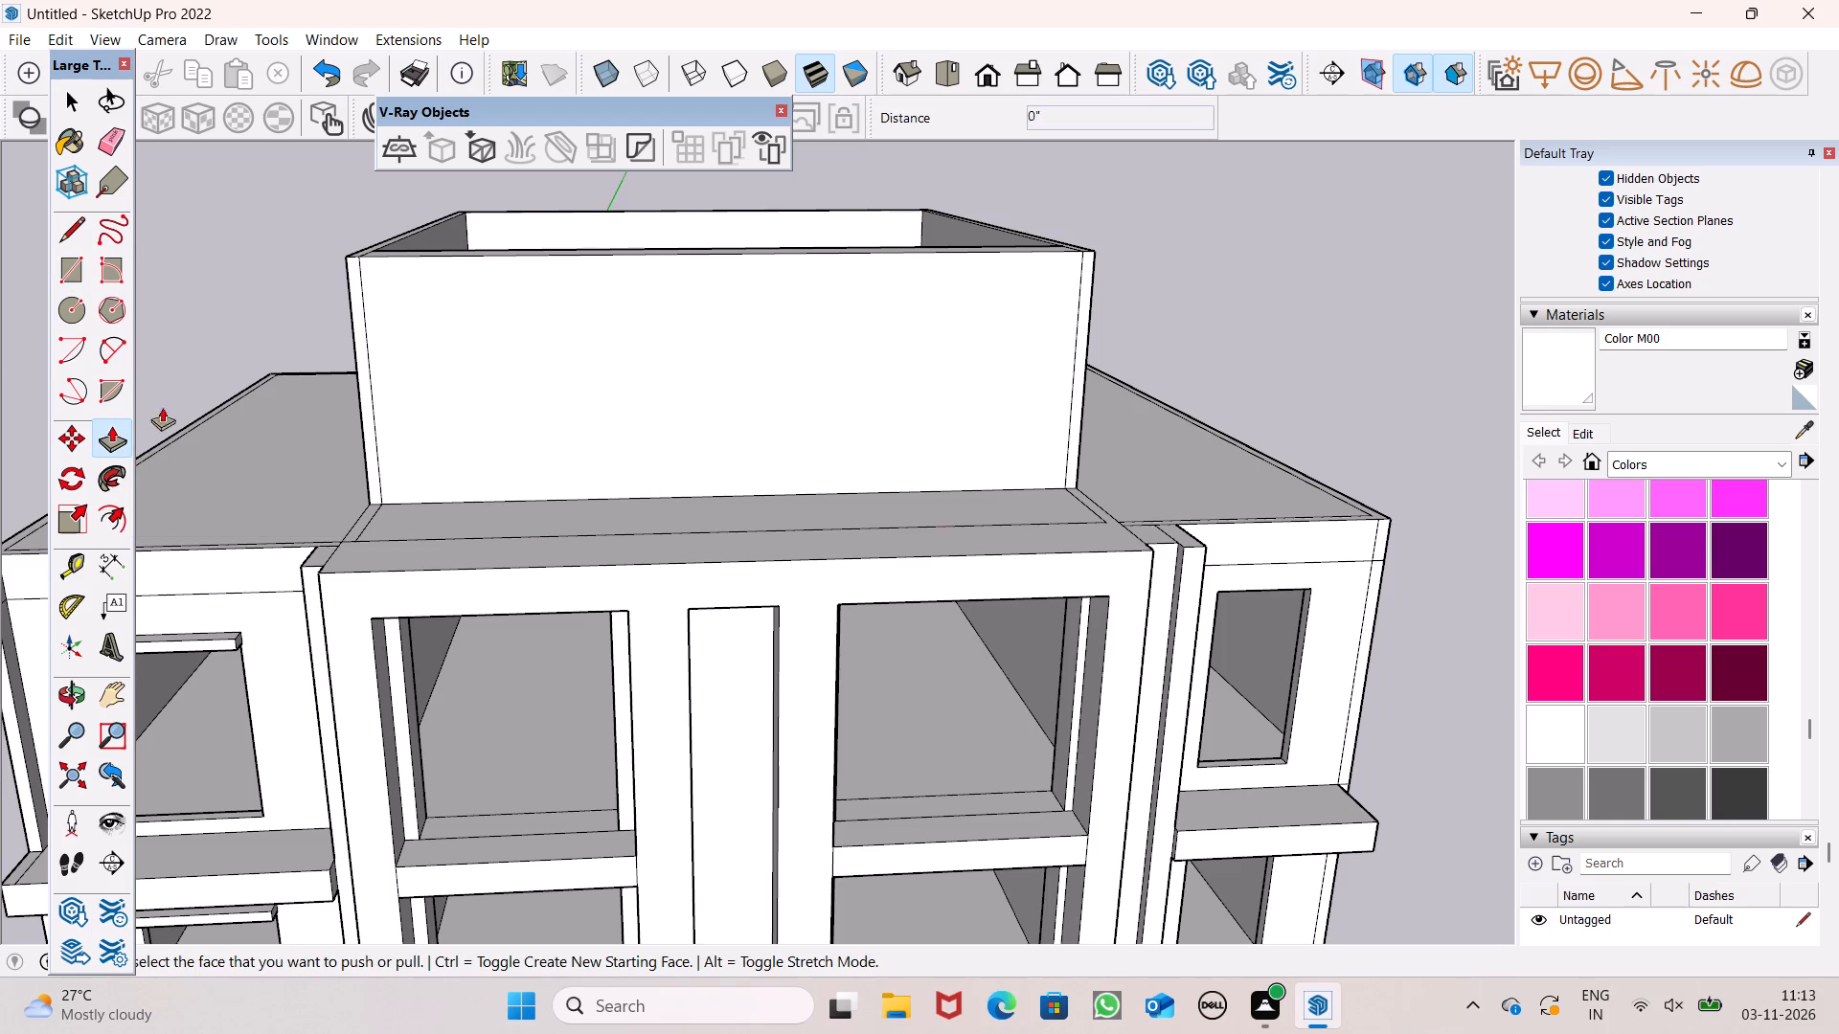
# Draw a short line of about 3 1/8" at the front wall's top left inner corner to close the roof opening with a face.
pyautogui.moveTo(479, 352); pyautogui.dragTo(423, 505, button='middle')
pyautogui.click(70, 234)
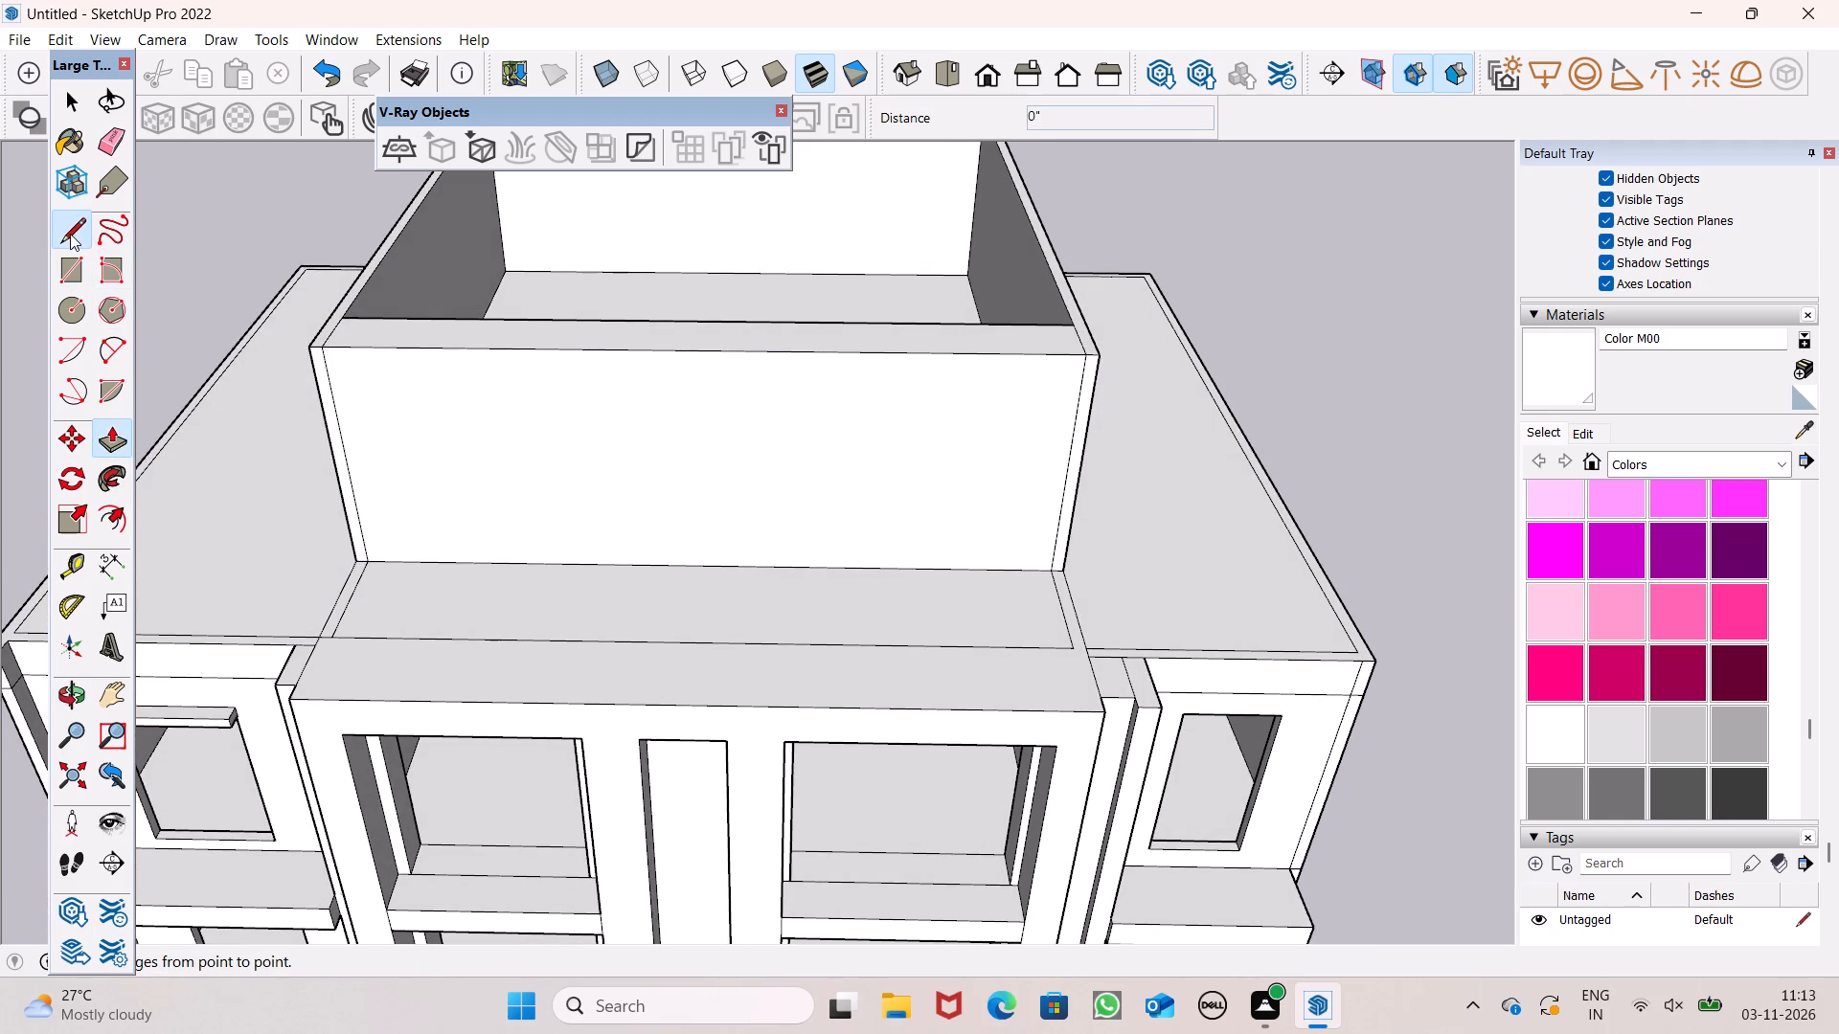
pyautogui.scroll(6, 337, 277)
pyautogui.click(358, 390)
pyautogui.click(367, 394)
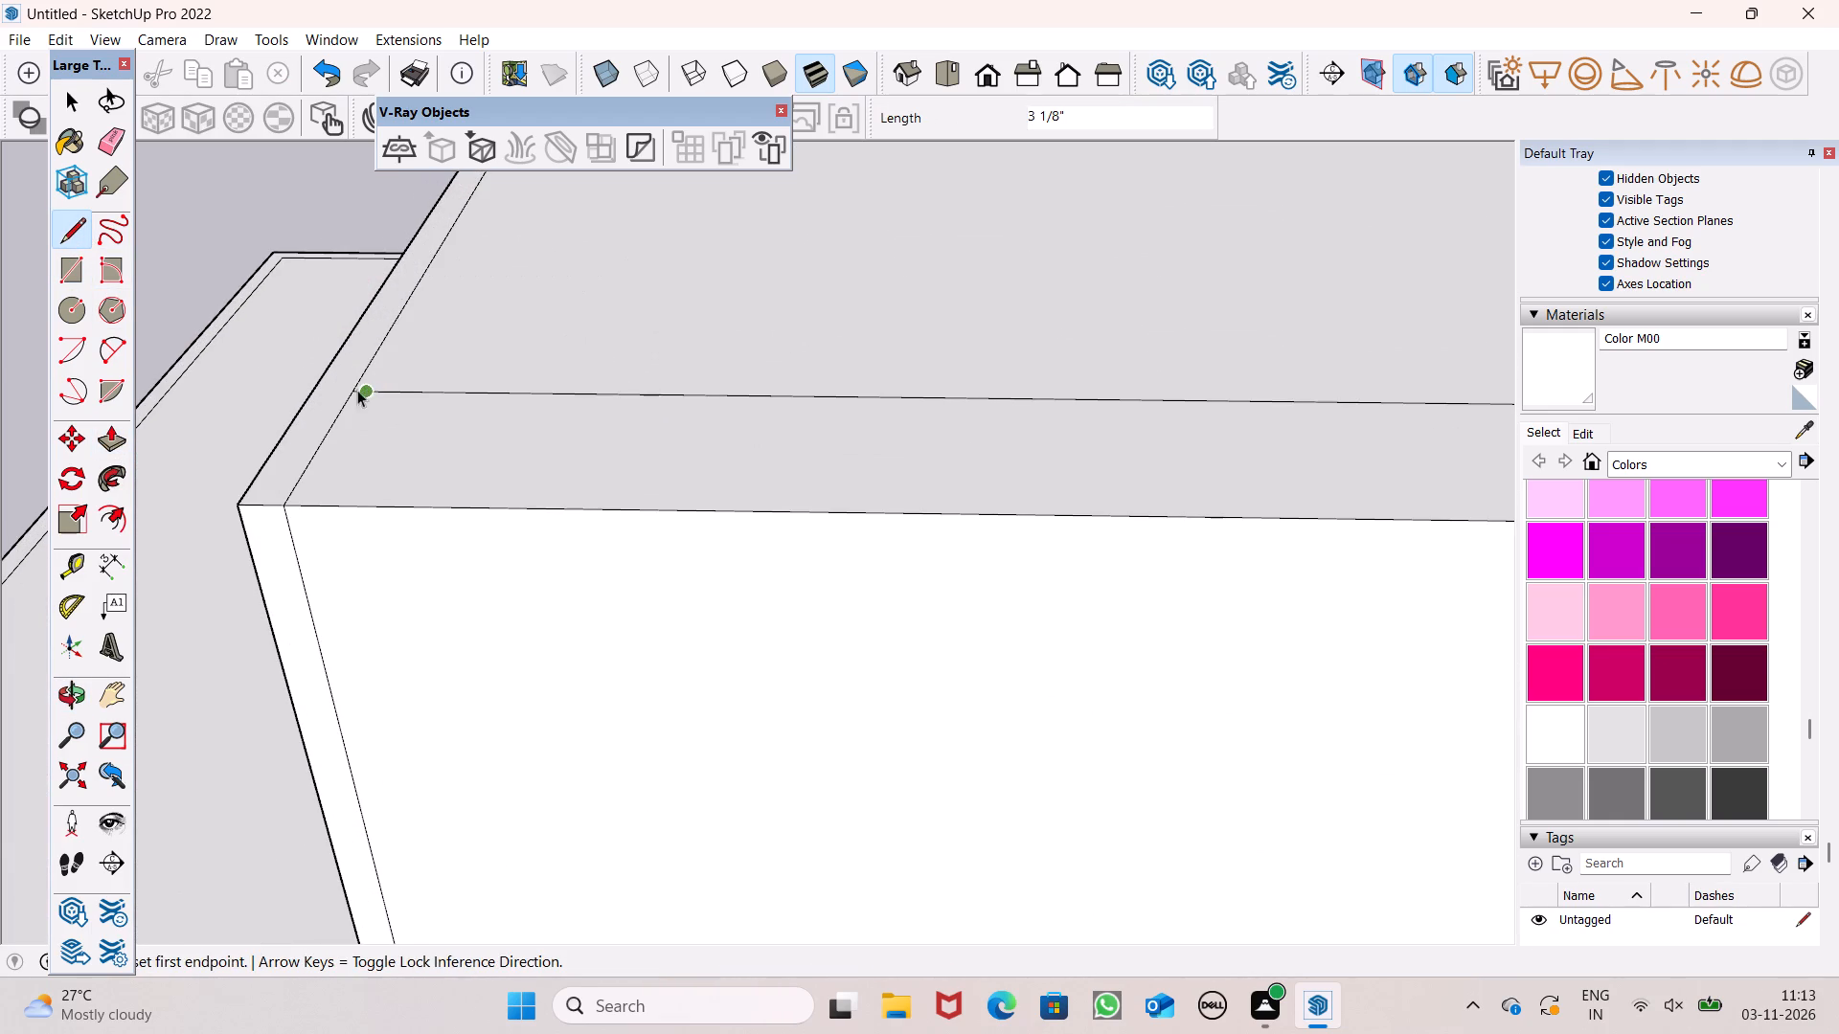
pyautogui.press('space')
# Push/Pull the rooftop structure's roof face by 9".
pyautogui.click(119, 427)
pyautogui.moveTo(507, 326); pyautogui.dragTo(517, 342)
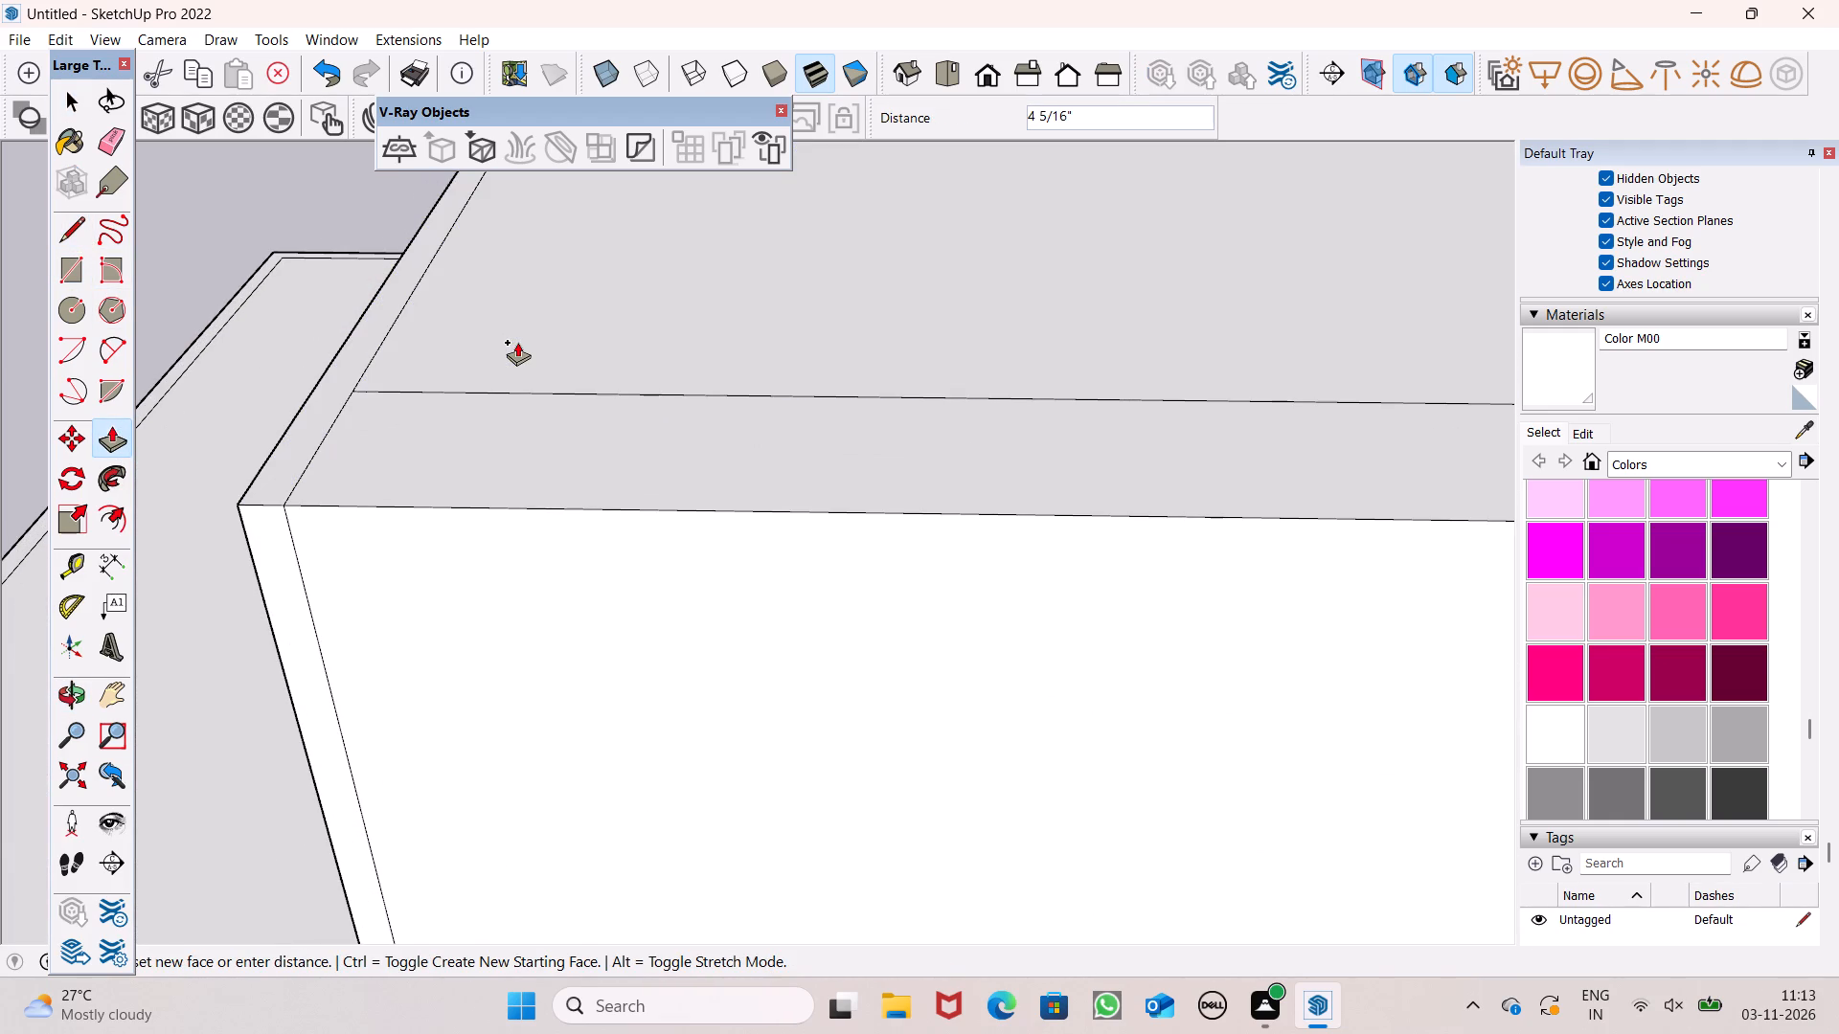
pyautogui.moveTo(517, 342); pyautogui.dragTo(515, 342)
pyautogui.write('9"')
pyautogui.press('Return')
pyautogui.scroll(-5, 518, 303)
pyautogui.press('space')
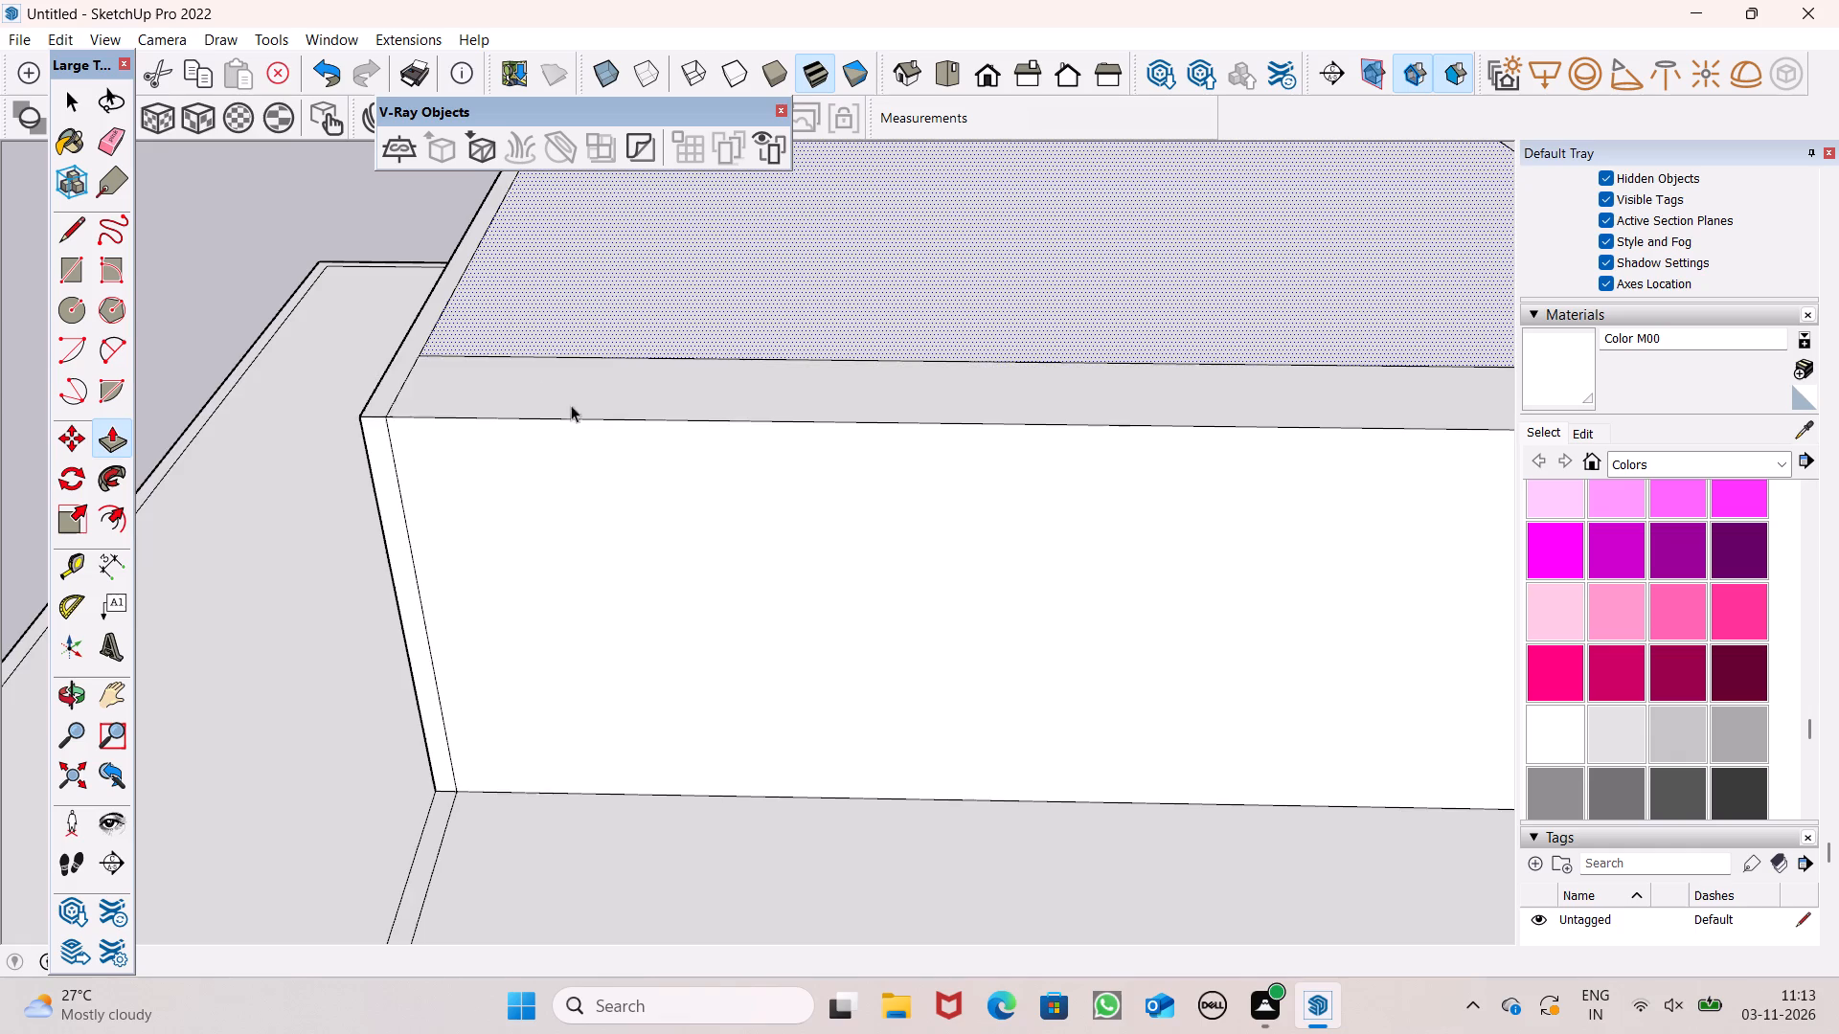
# Draw a horizontal line about 43' 3" long across the rooftop front wall, a little below its top edge.
pyautogui.scroll(-3, 465, 382)
pyautogui.moveTo(423, 416); pyautogui.dragTo(430, 397, button='middle')
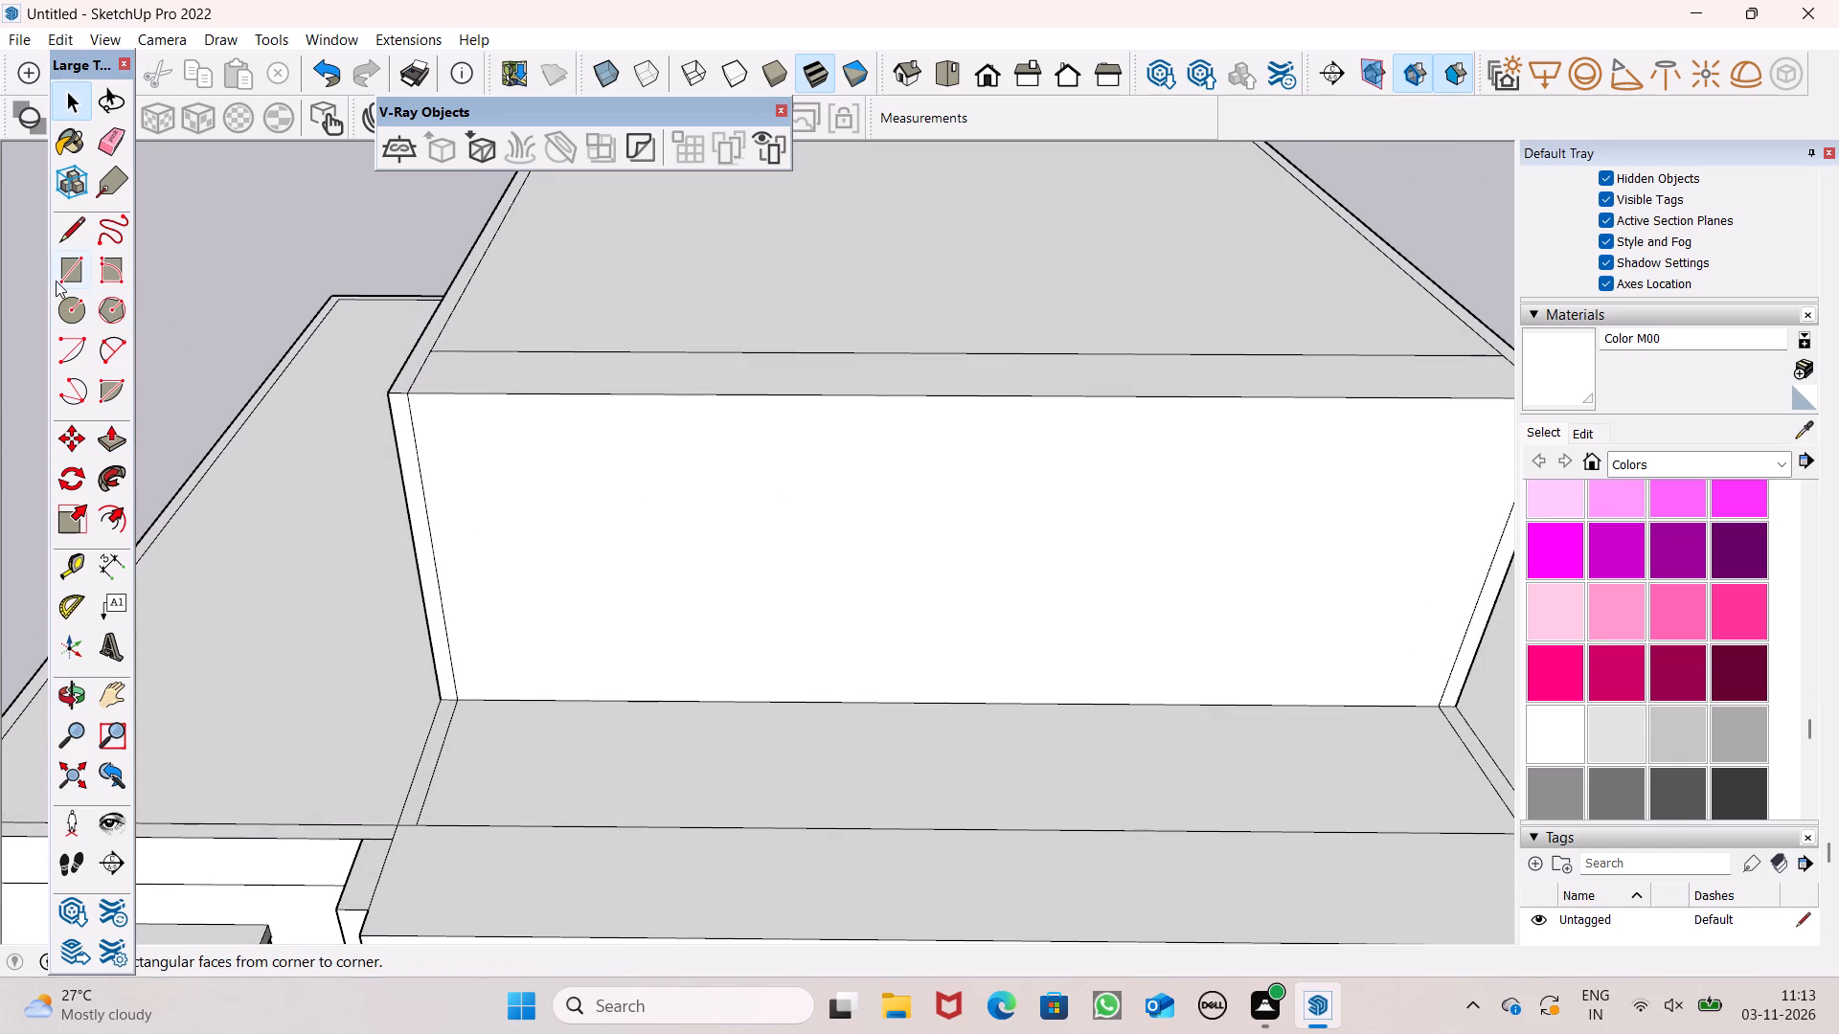
pyautogui.click(57, 227)
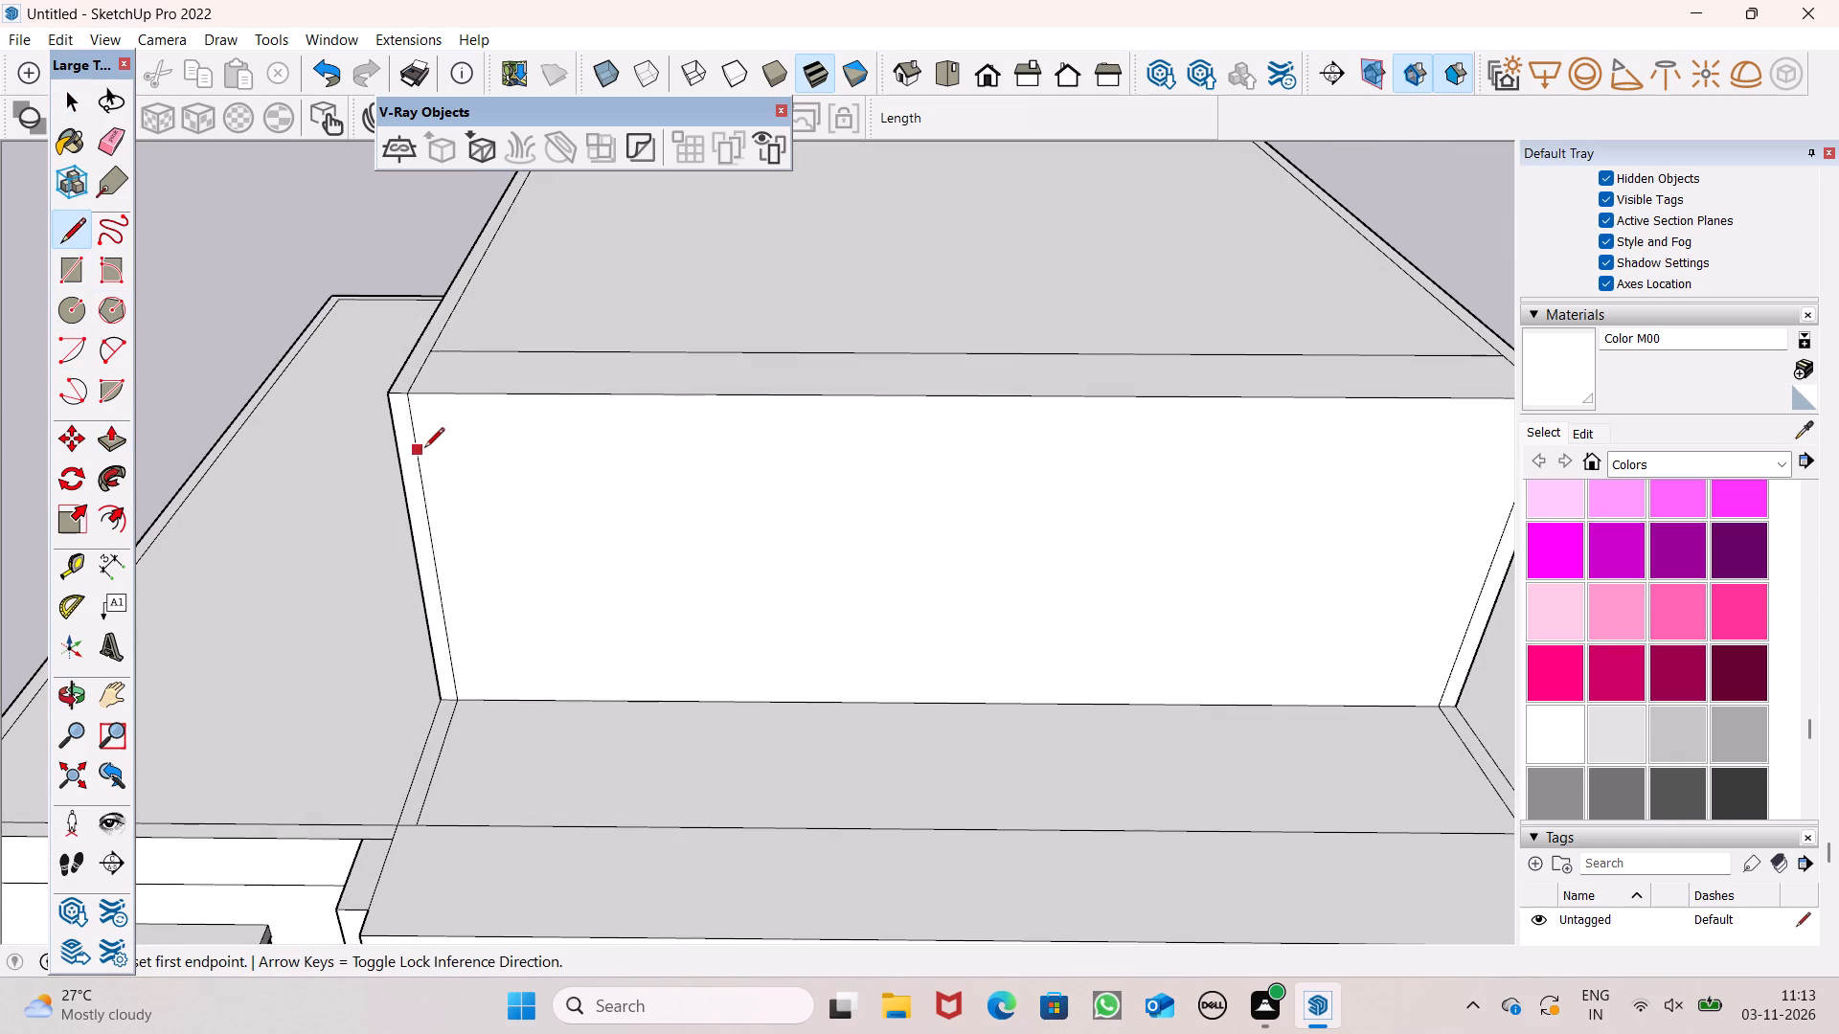
pyautogui.click(418, 446)
pyautogui.scroll(-5, 436, 454)
pyautogui.moveTo(599, 512); pyautogui.dragTo(620, 395, button='middle')
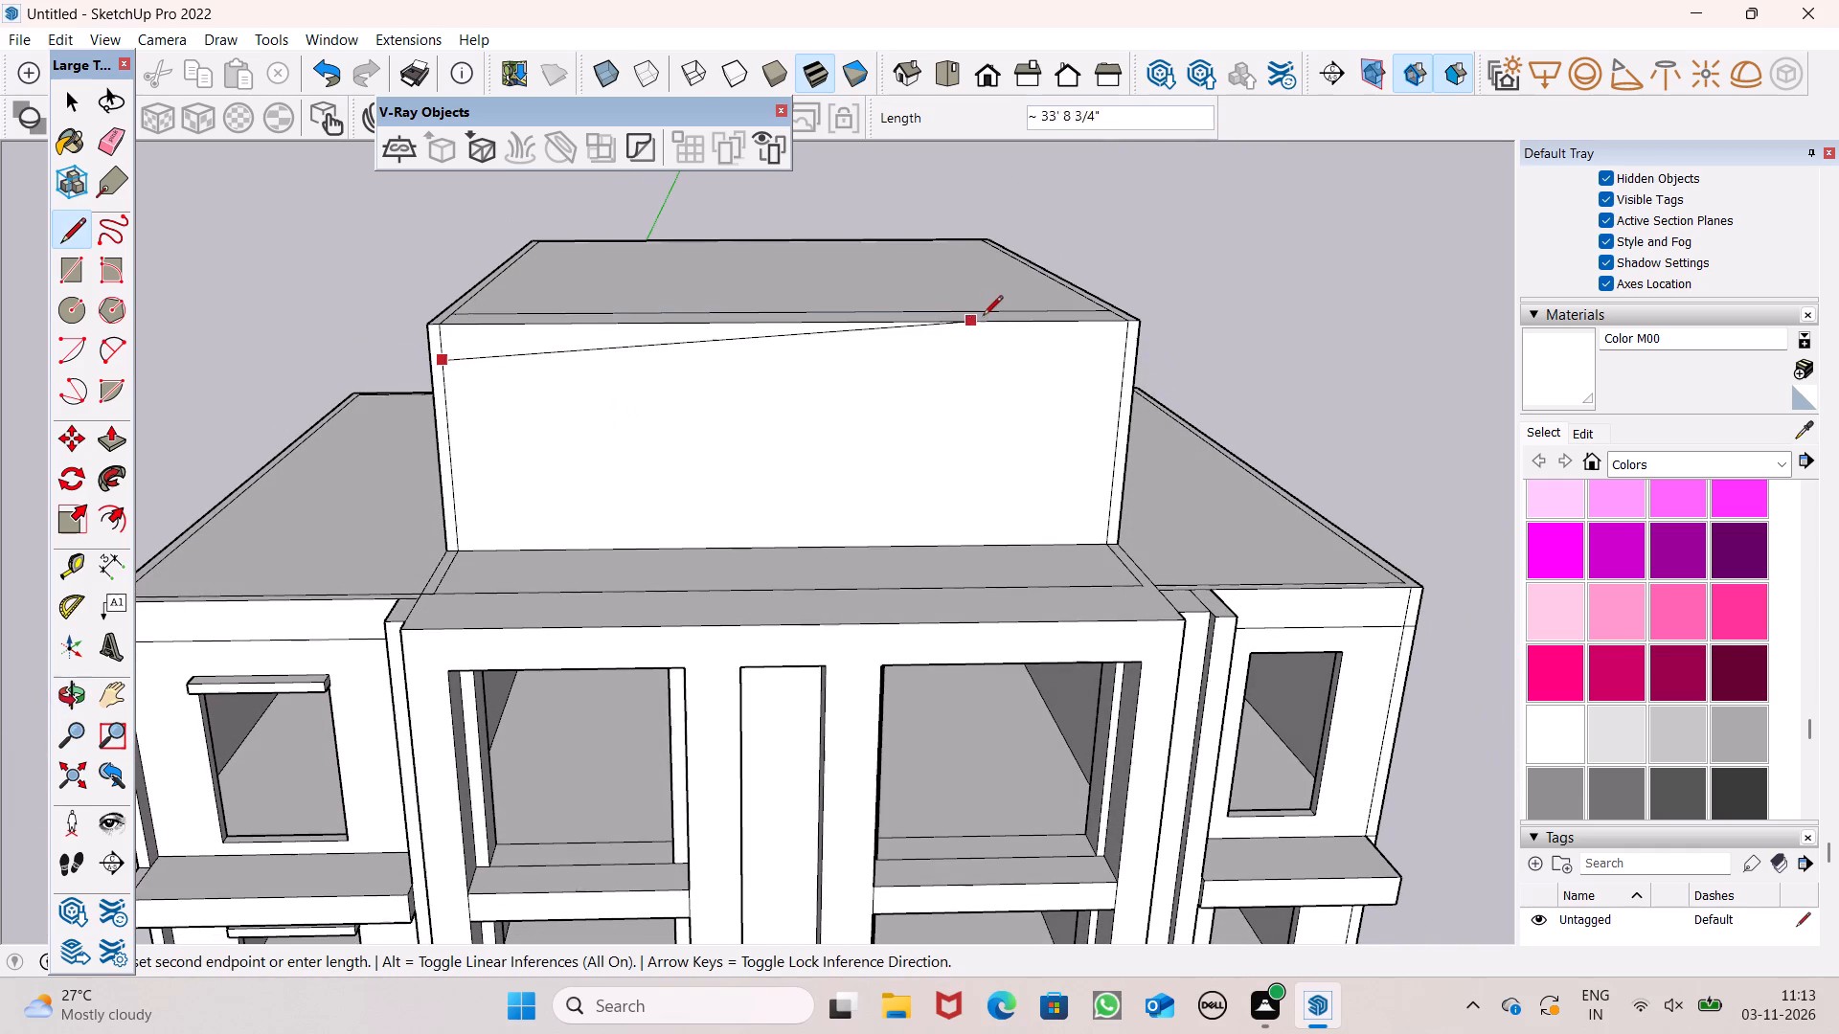
pyautogui.click(1126, 347)
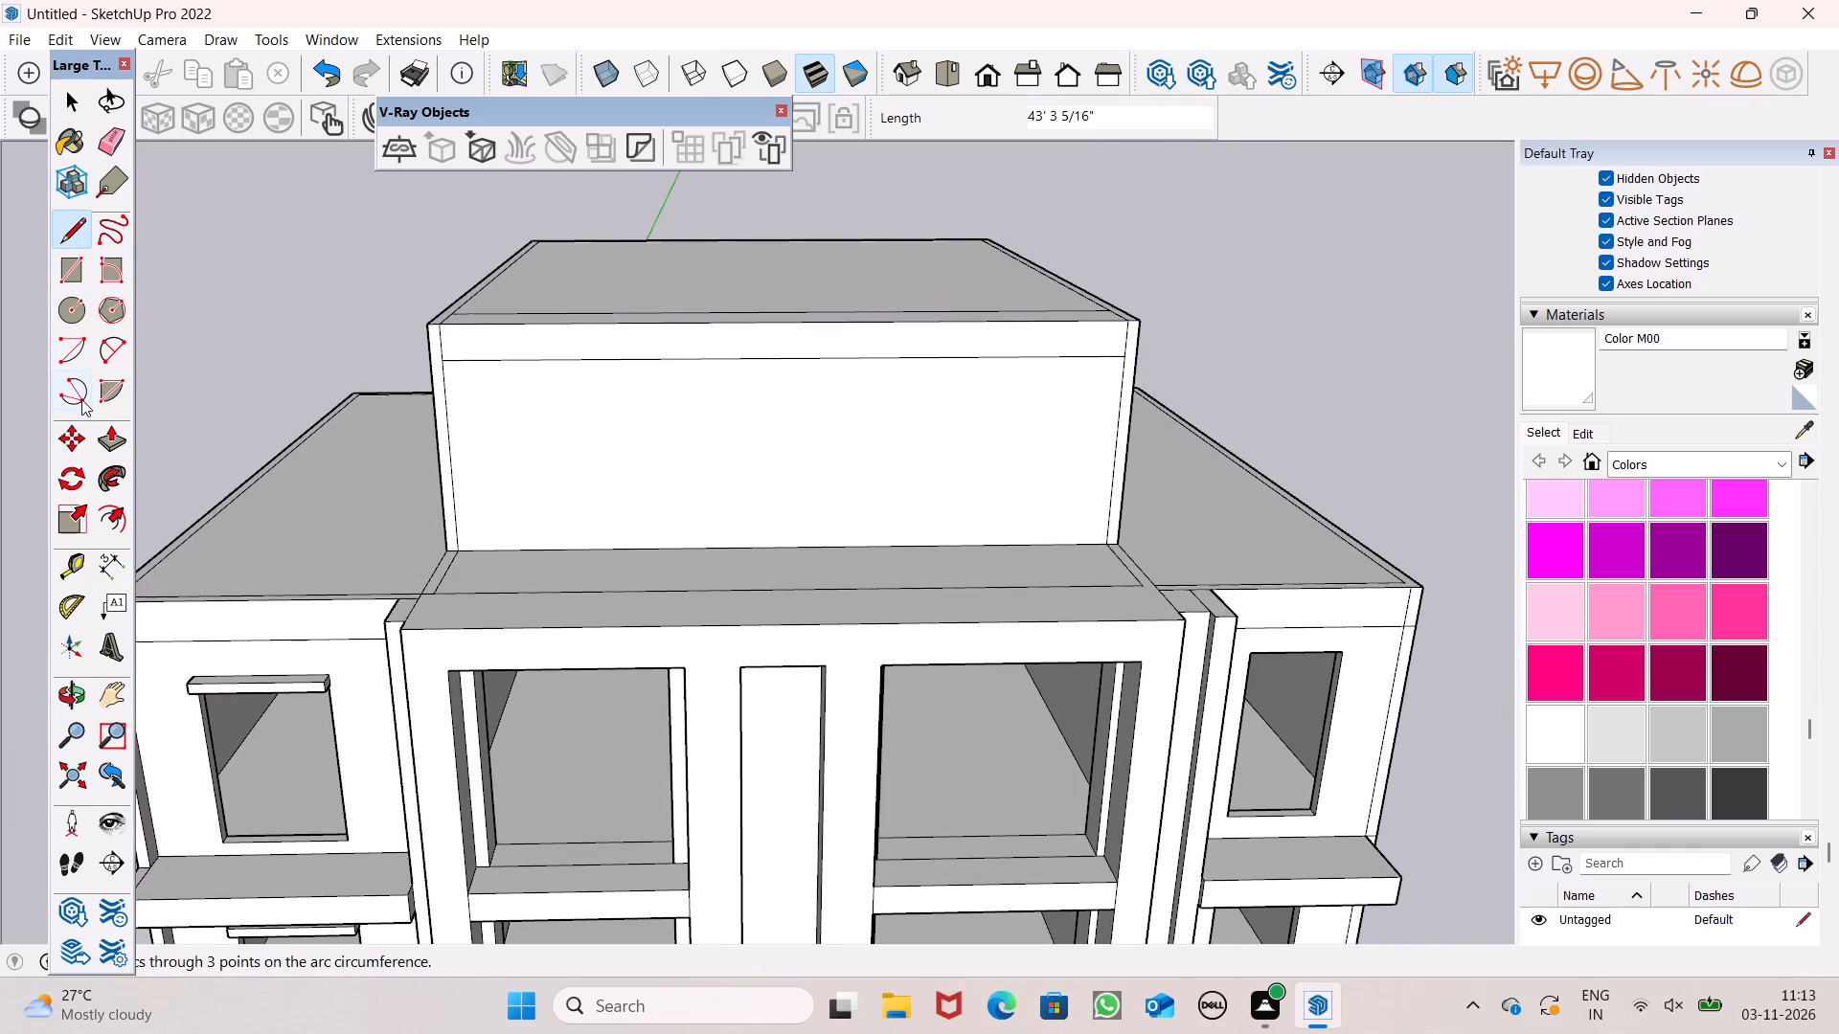
# Push/Pull the U-shaped and front wall tops up by about 1' 6" to form a parapet around the rooftop structure's roof.
pyautogui.click(102, 441)
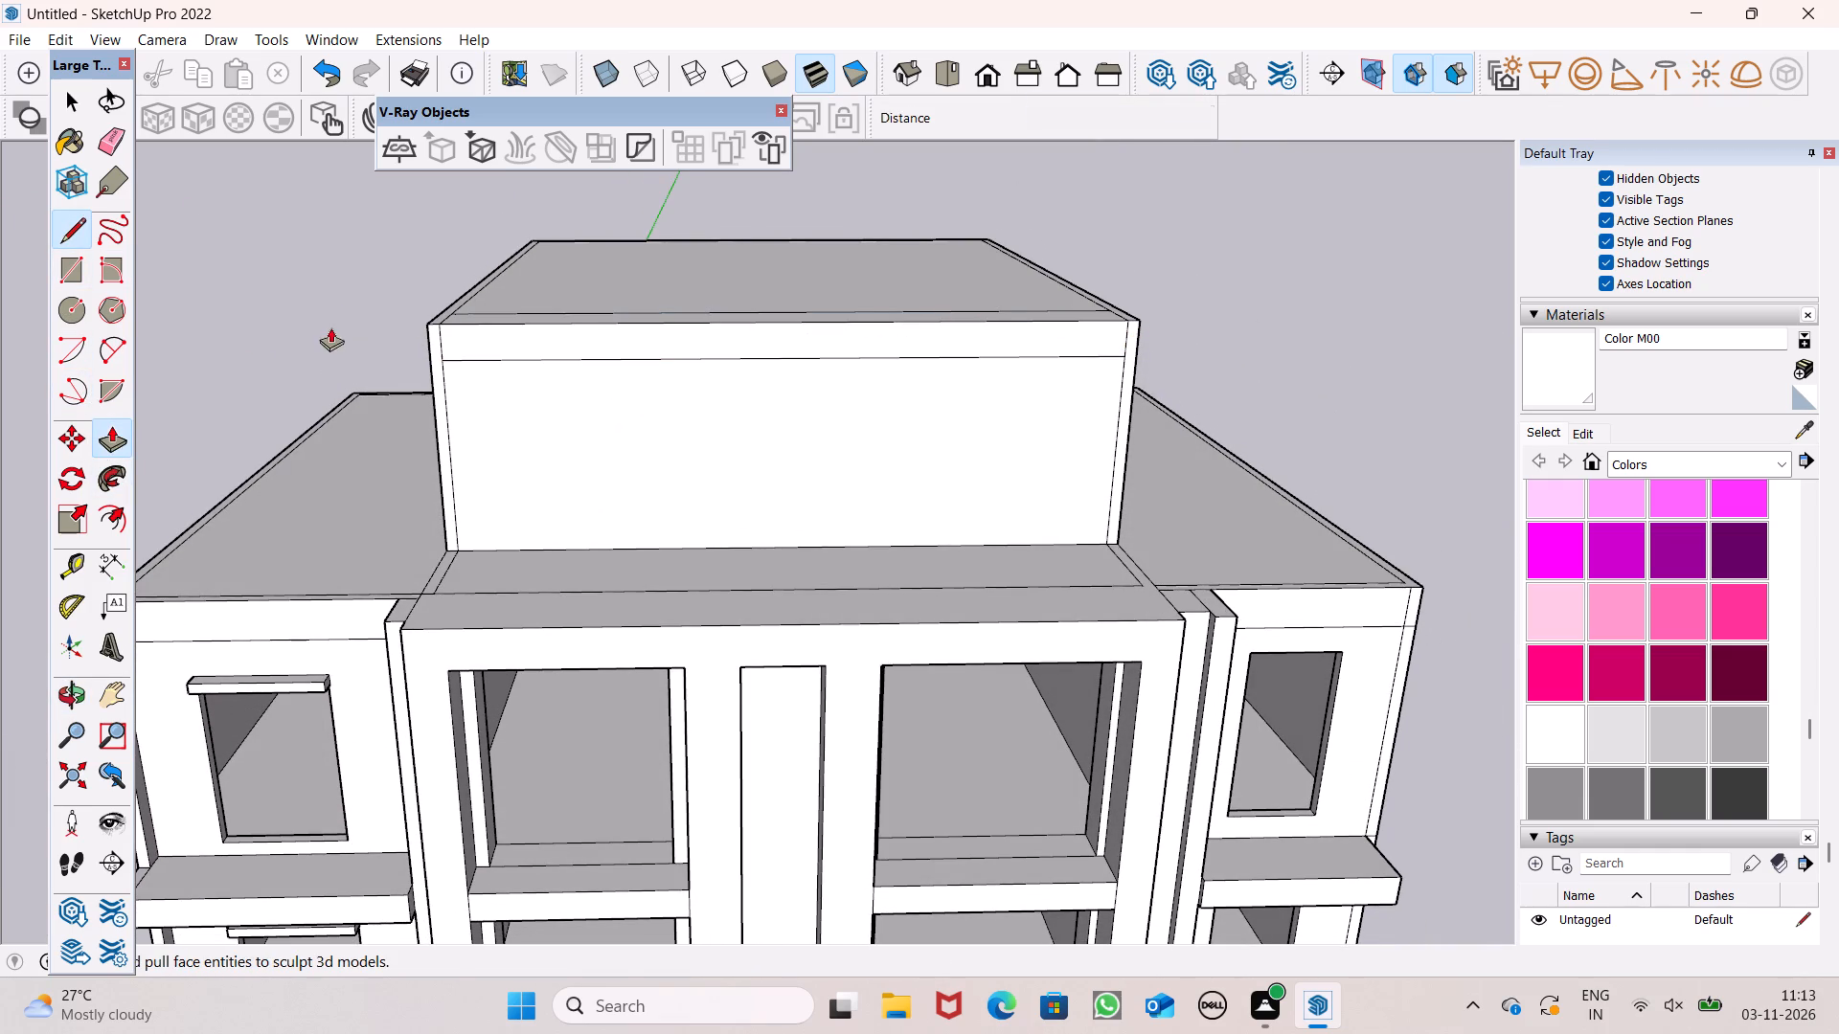
pyautogui.moveTo(336, 343); pyautogui.dragTo(369, 461, button='middle')
pyautogui.scroll(5, 369, 461)
pyautogui.scroll(-3, 513, 393)
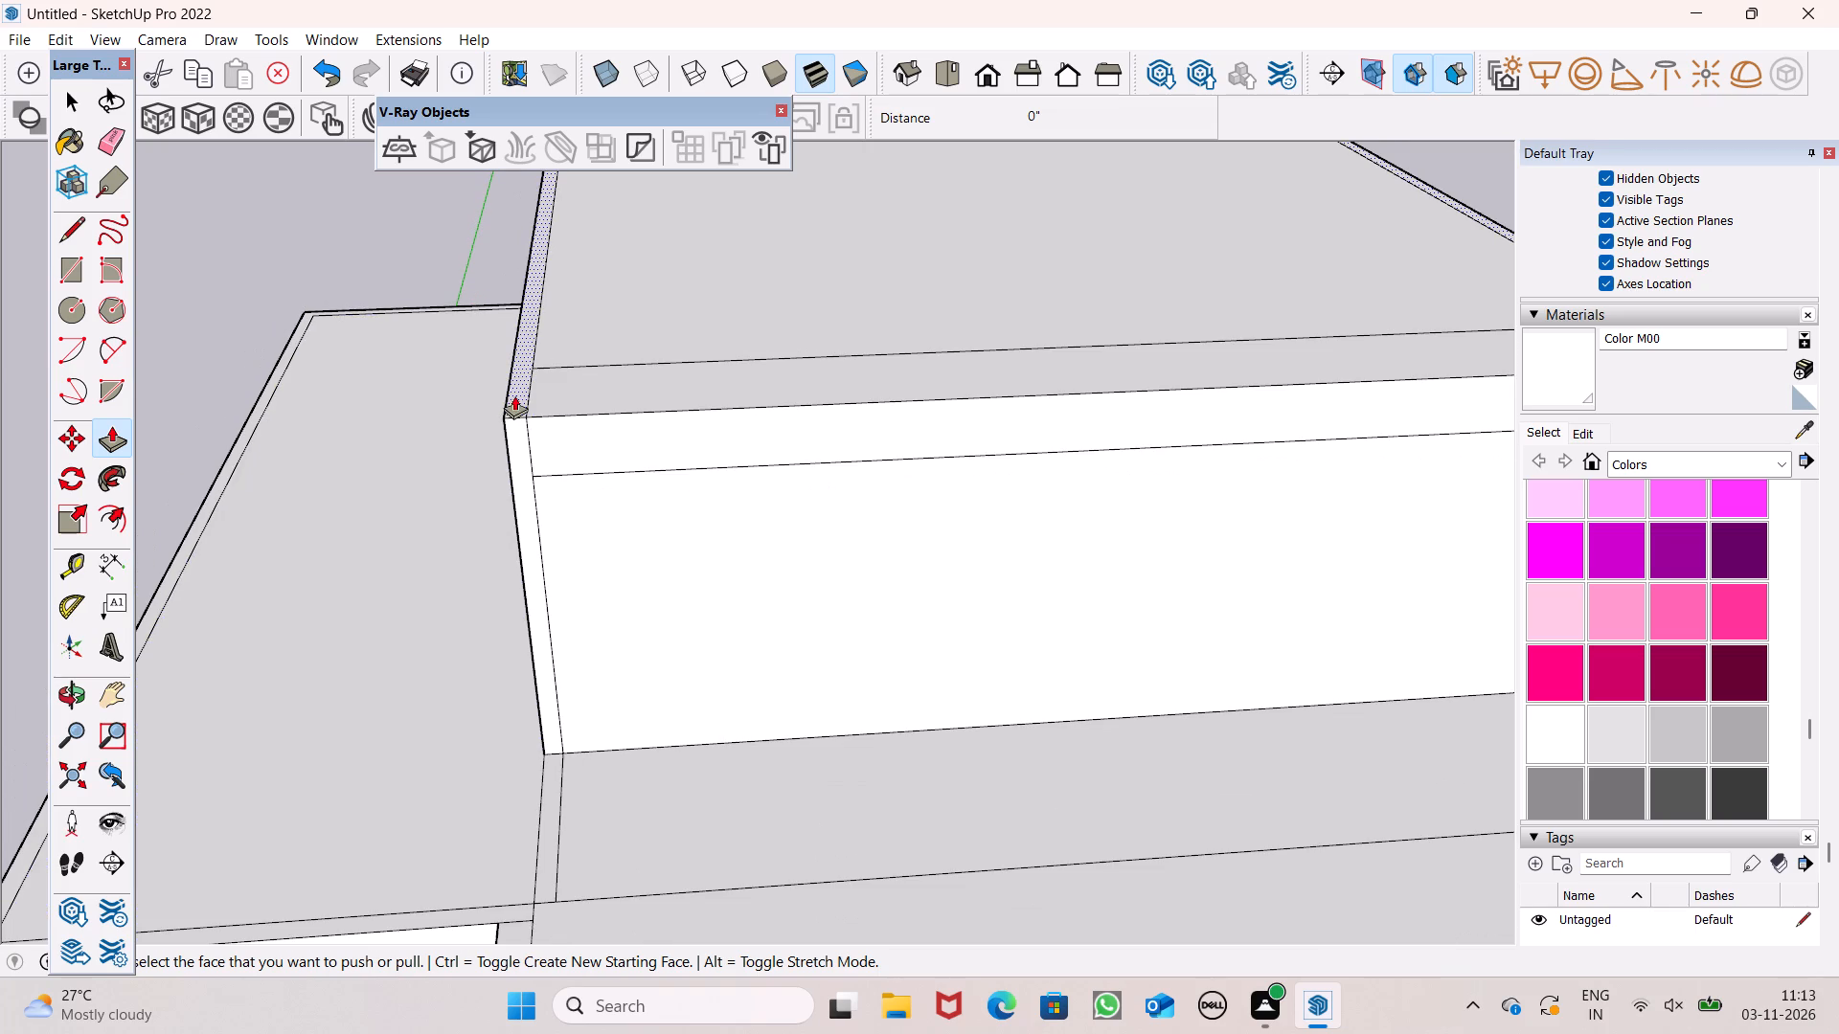
pyautogui.moveTo(515, 395); pyautogui.dragTo(515, 354)
pyautogui.moveTo(543, 396); pyautogui.dragTo(518, 363)
pyautogui.scroll(-3, 394, 415)
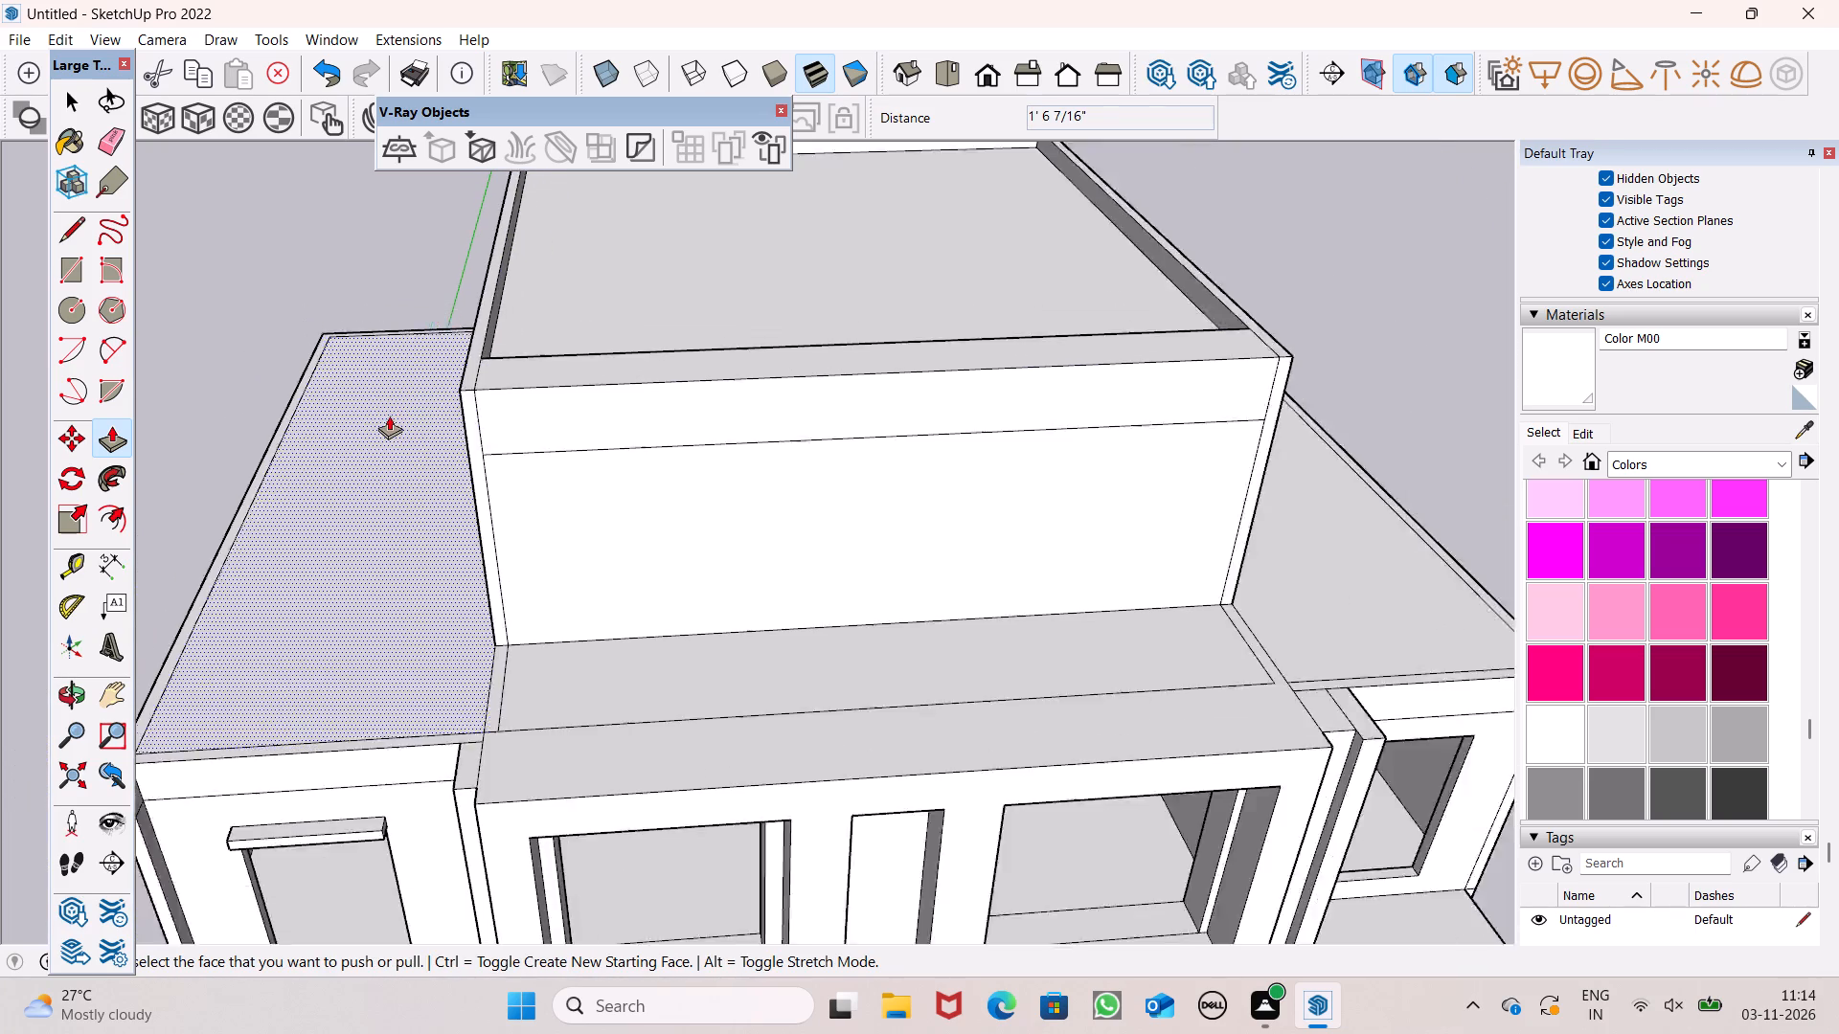
# Draw a narrow vertical rectangle near the middle of the rooftop front wall, from the horizontal line down to the wall's base.
pyautogui.scroll(-3, 389, 416)
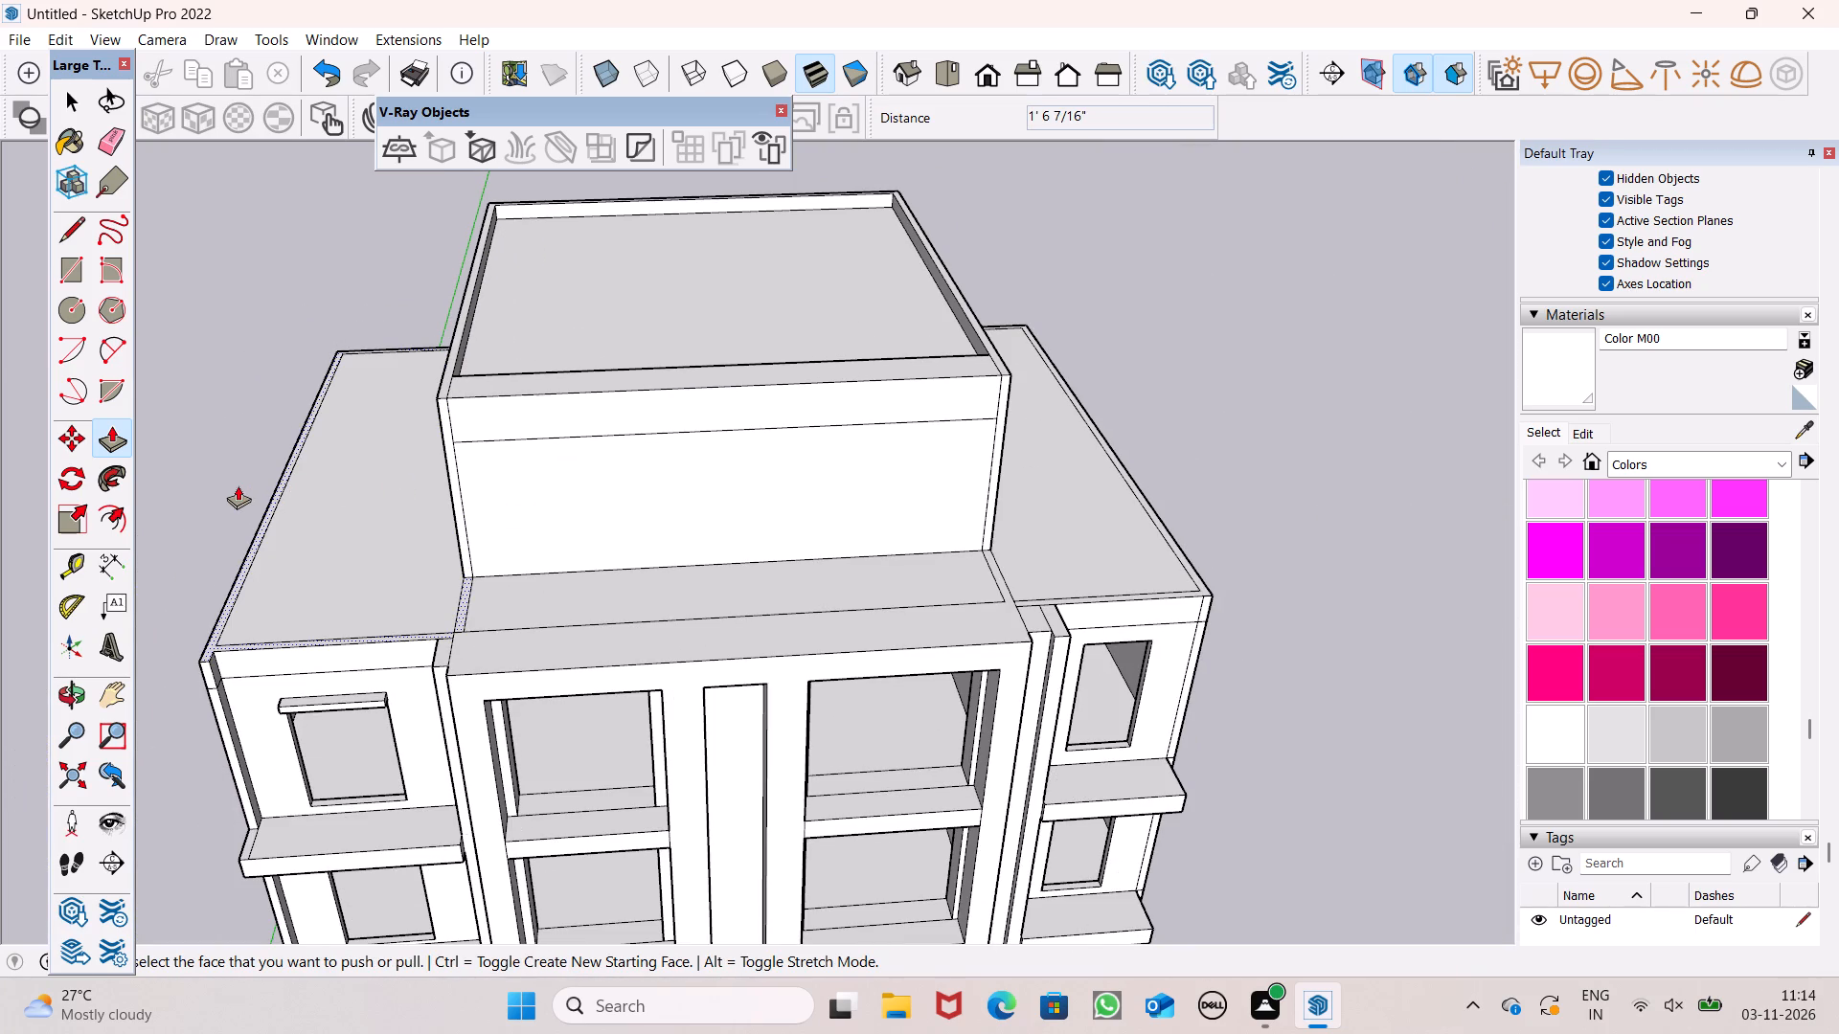
pyautogui.click(76, 275)
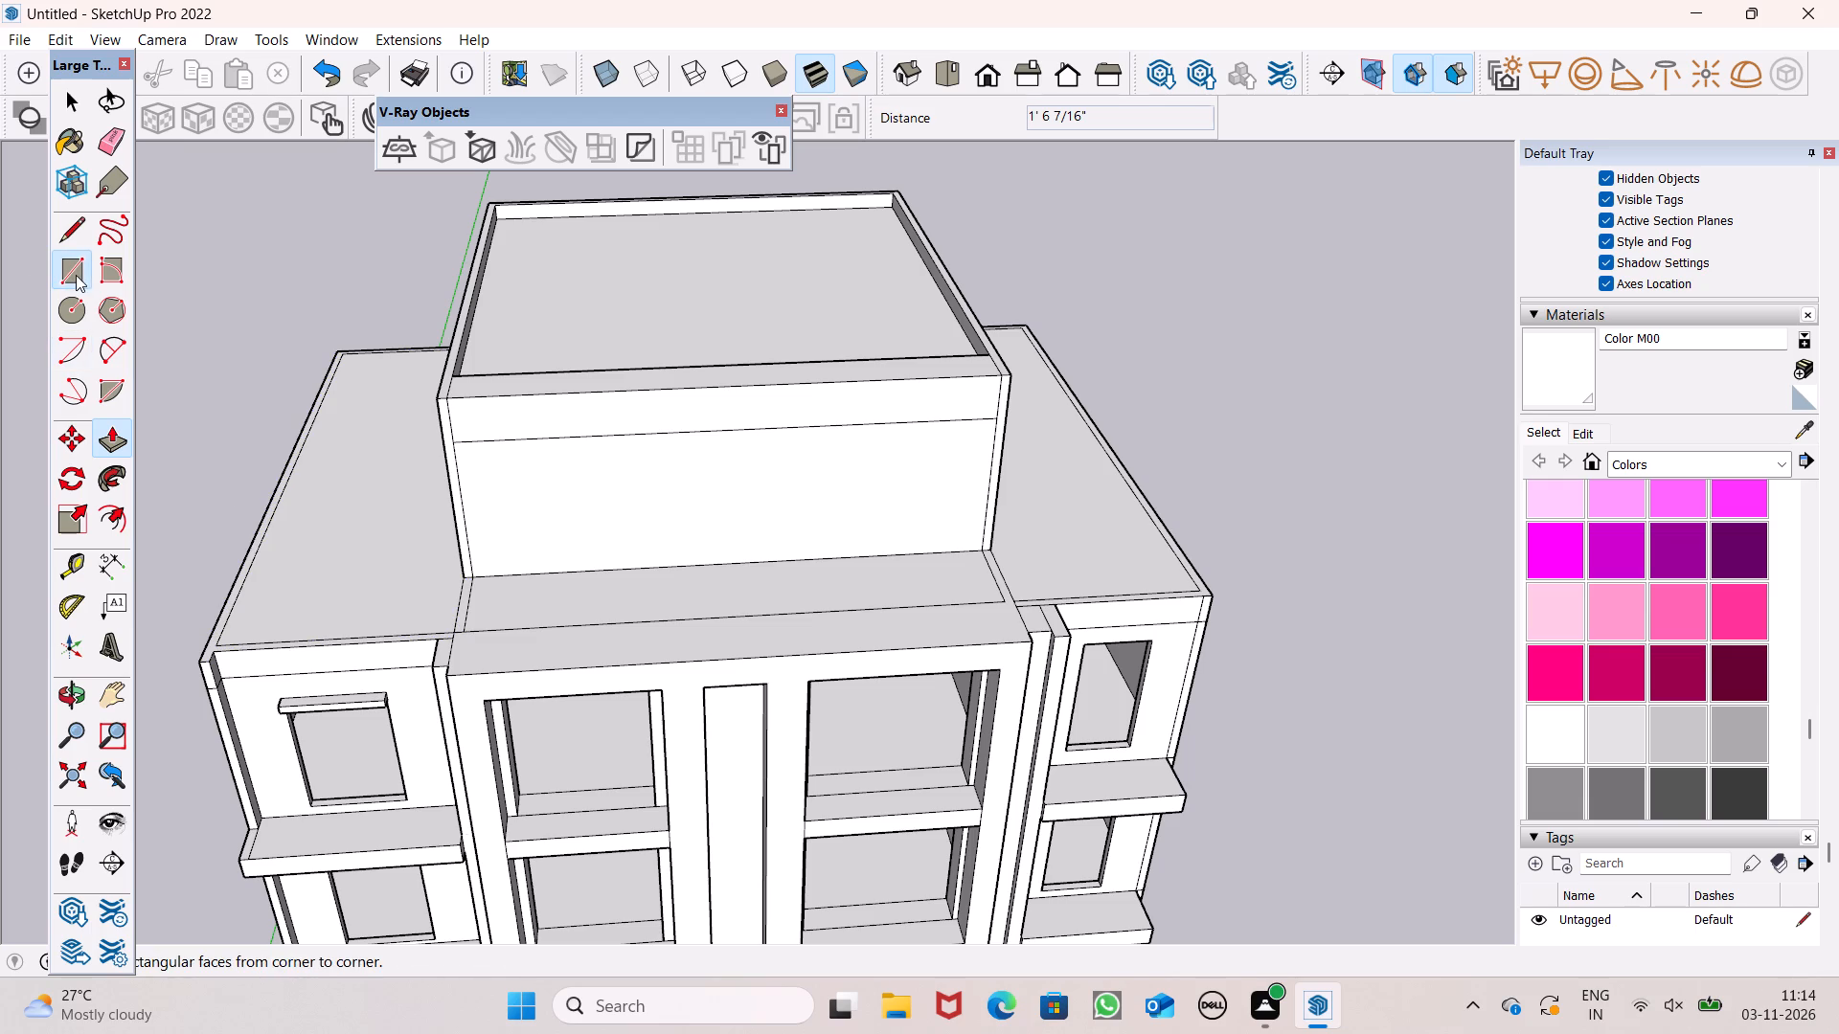
pyautogui.moveTo(608, 488); pyautogui.dragTo(583, 414, button='middle')
pyautogui.scroll(7, 583, 414)
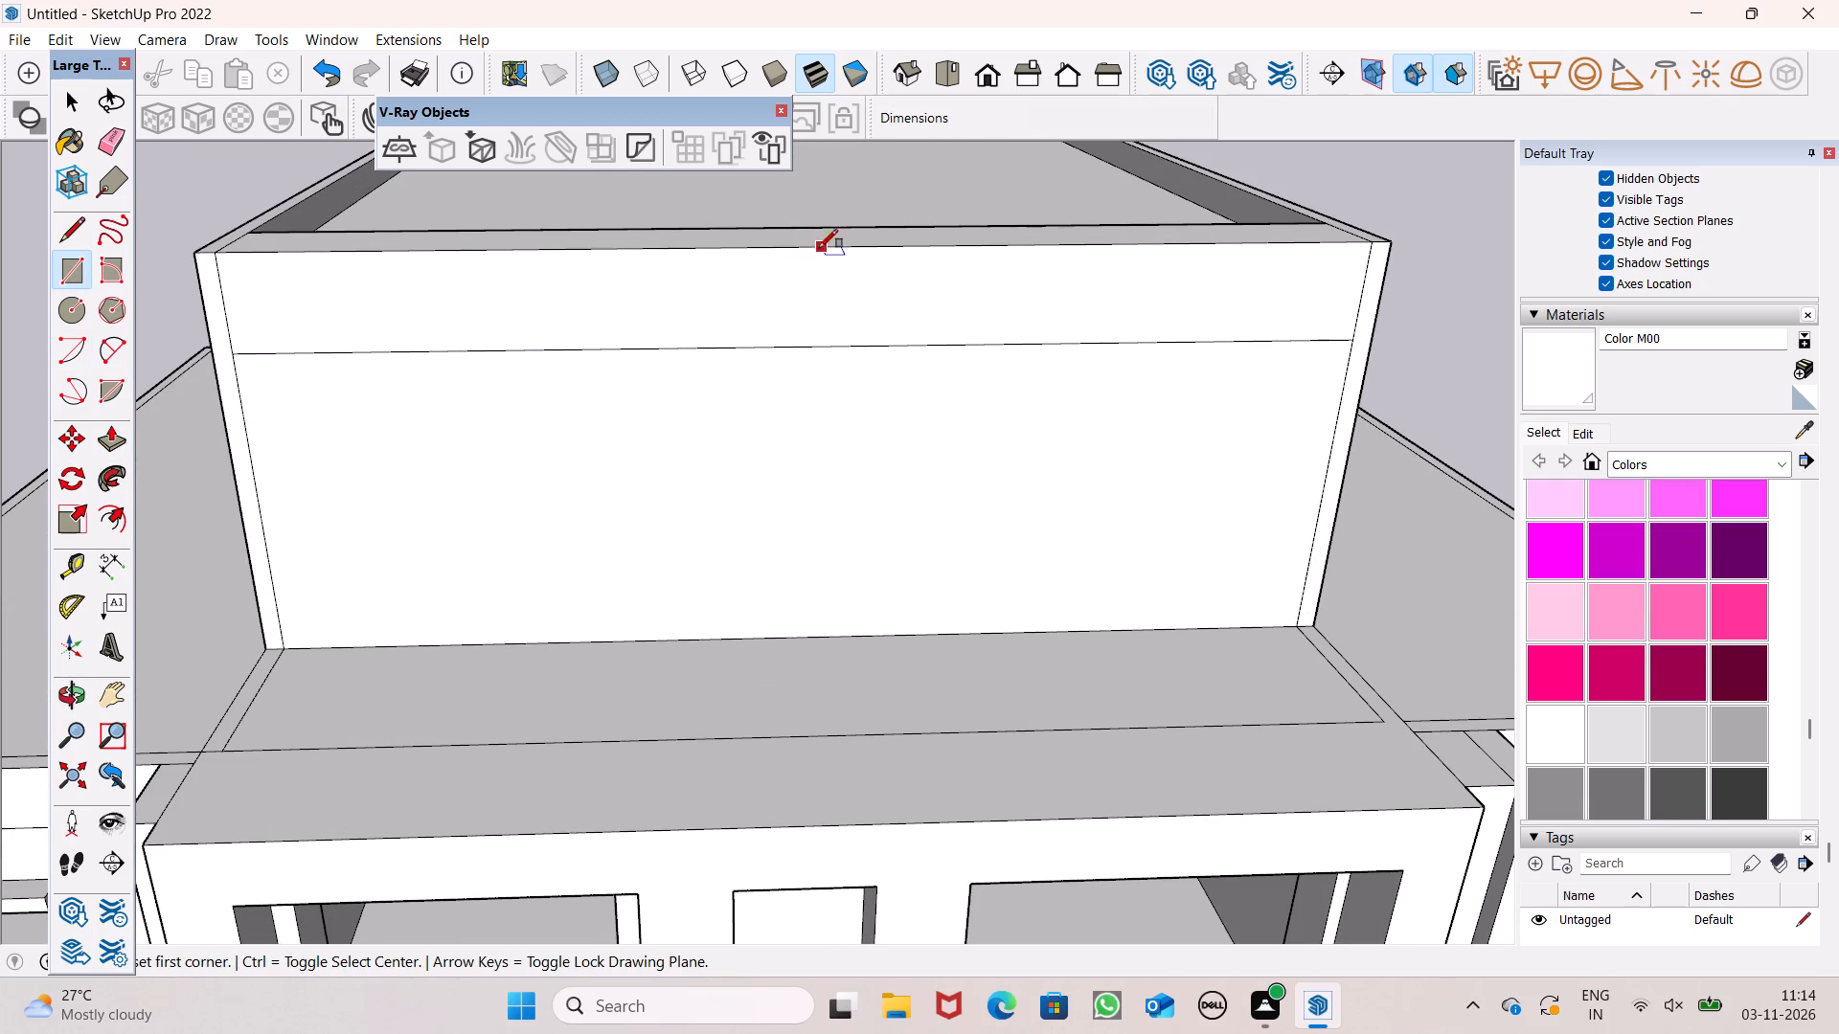
pyautogui.moveTo(770, 345); pyautogui.dragTo(773, 356)
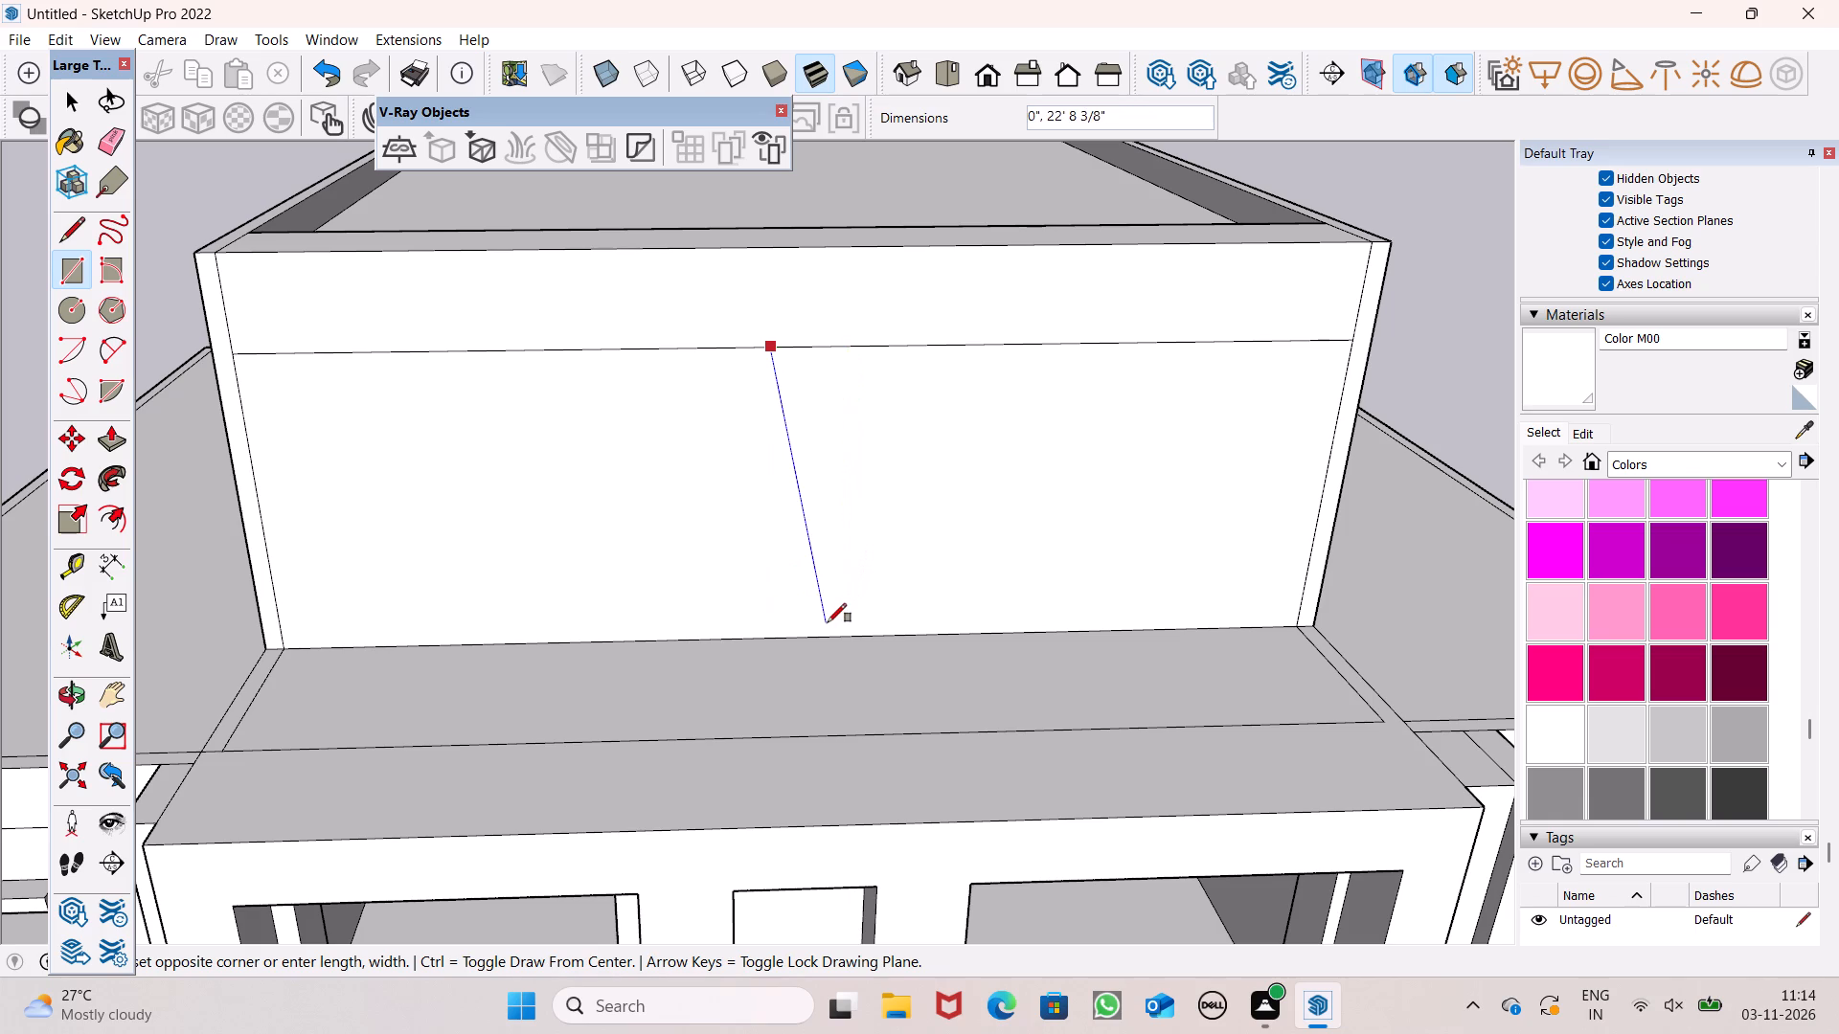
pyautogui.scroll(5, 828, 642)
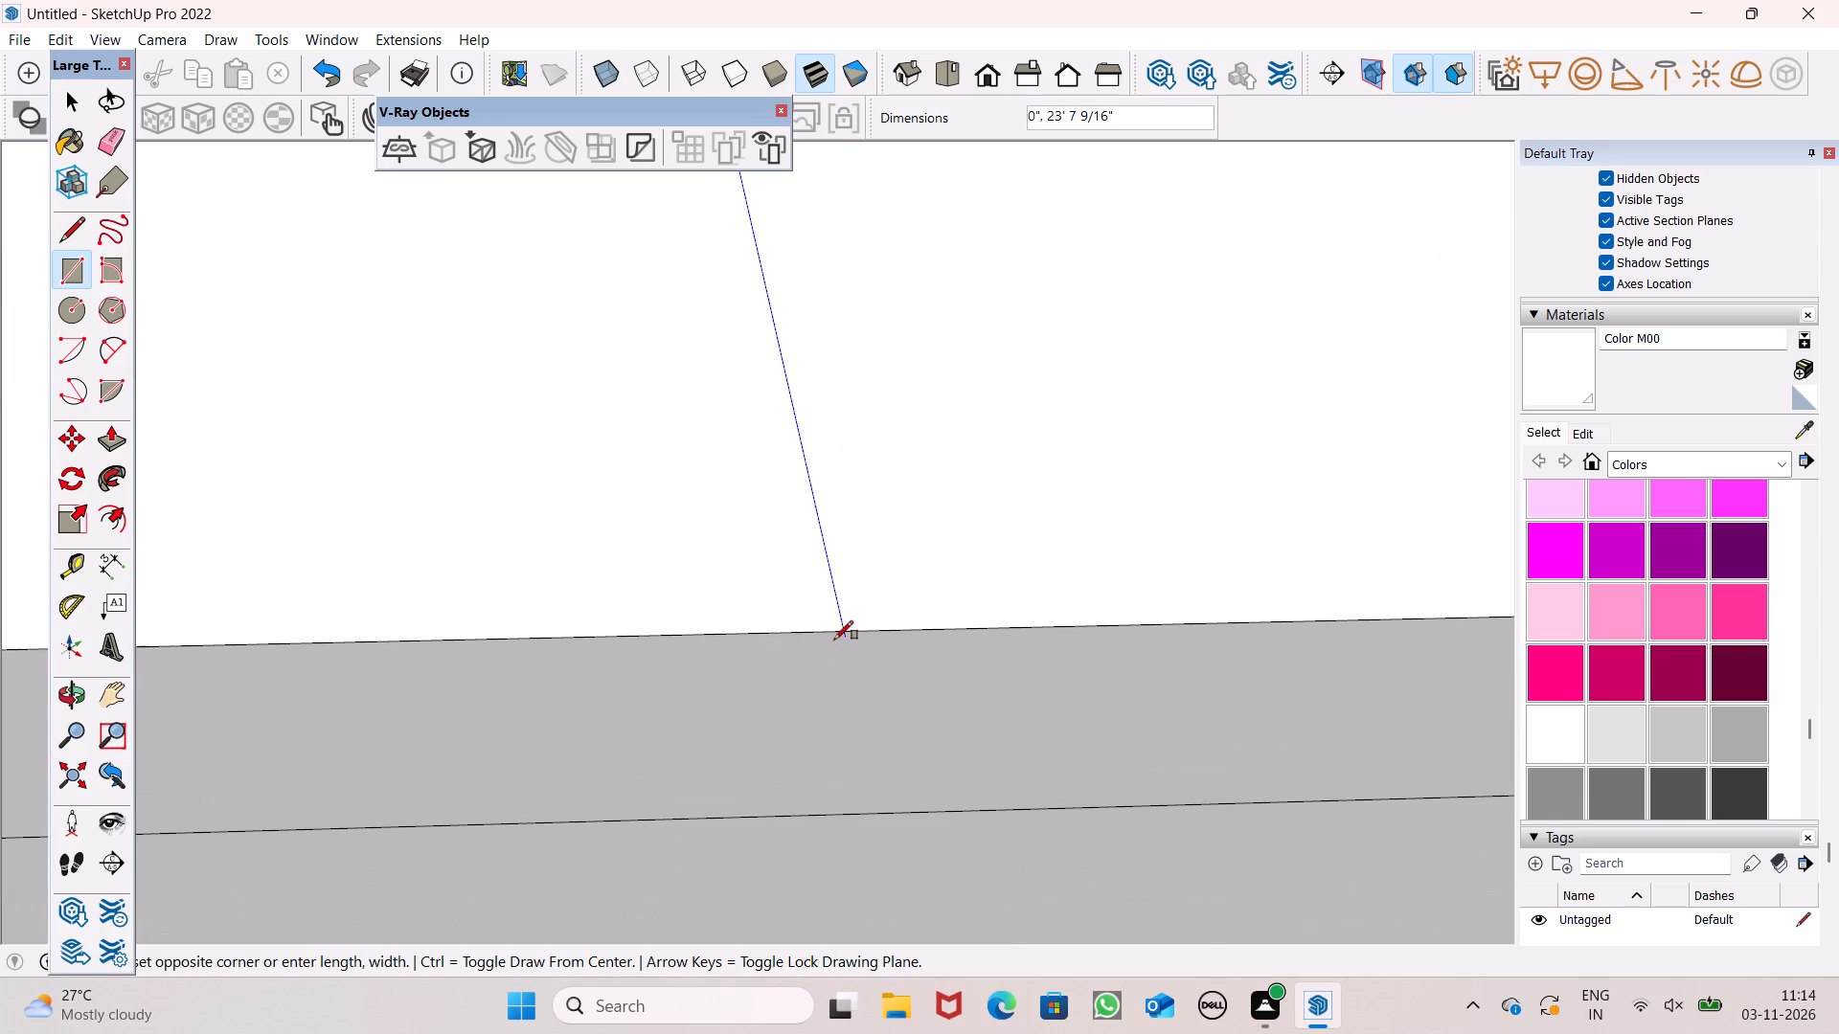
pyautogui.click(834, 629)
pyautogui.scroll(-12, 621, 665)
pyautogui.moveTo(765, 660); pyautogui.dragTo(766, 565, button='middle')
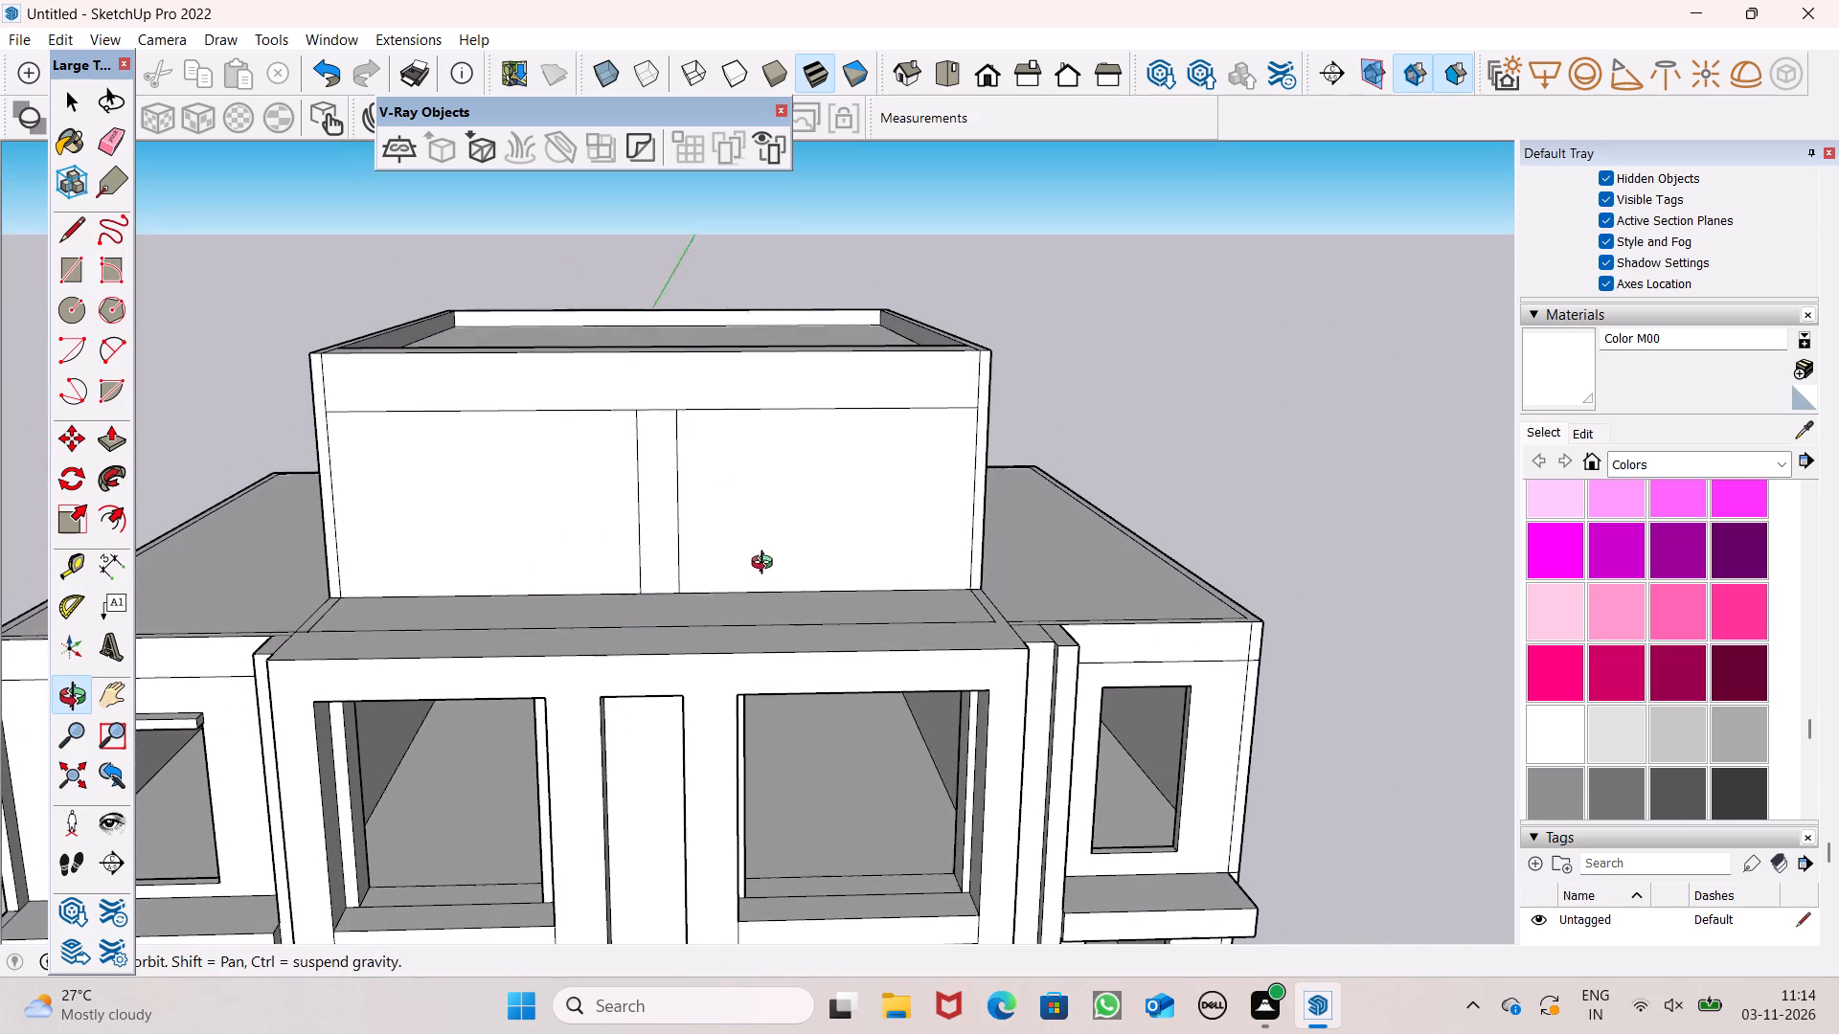
pyautogui.moveTo(766, 565); pyautogui.dragTo(766, 564, button='middle')
# Move the narrow rectangle about 7 11/16" along the rooftop front wall towards its left end.
pyautogui.press('space')
pyautogui.scroll(-3, 473, 566)
pyautogui.moveTo(532, 569); pyautogui.dragTo(505, 720, button='middle')
pyautogui.moveTo(512, 561); pyautogui.dragTo(555, 520, button='middle')
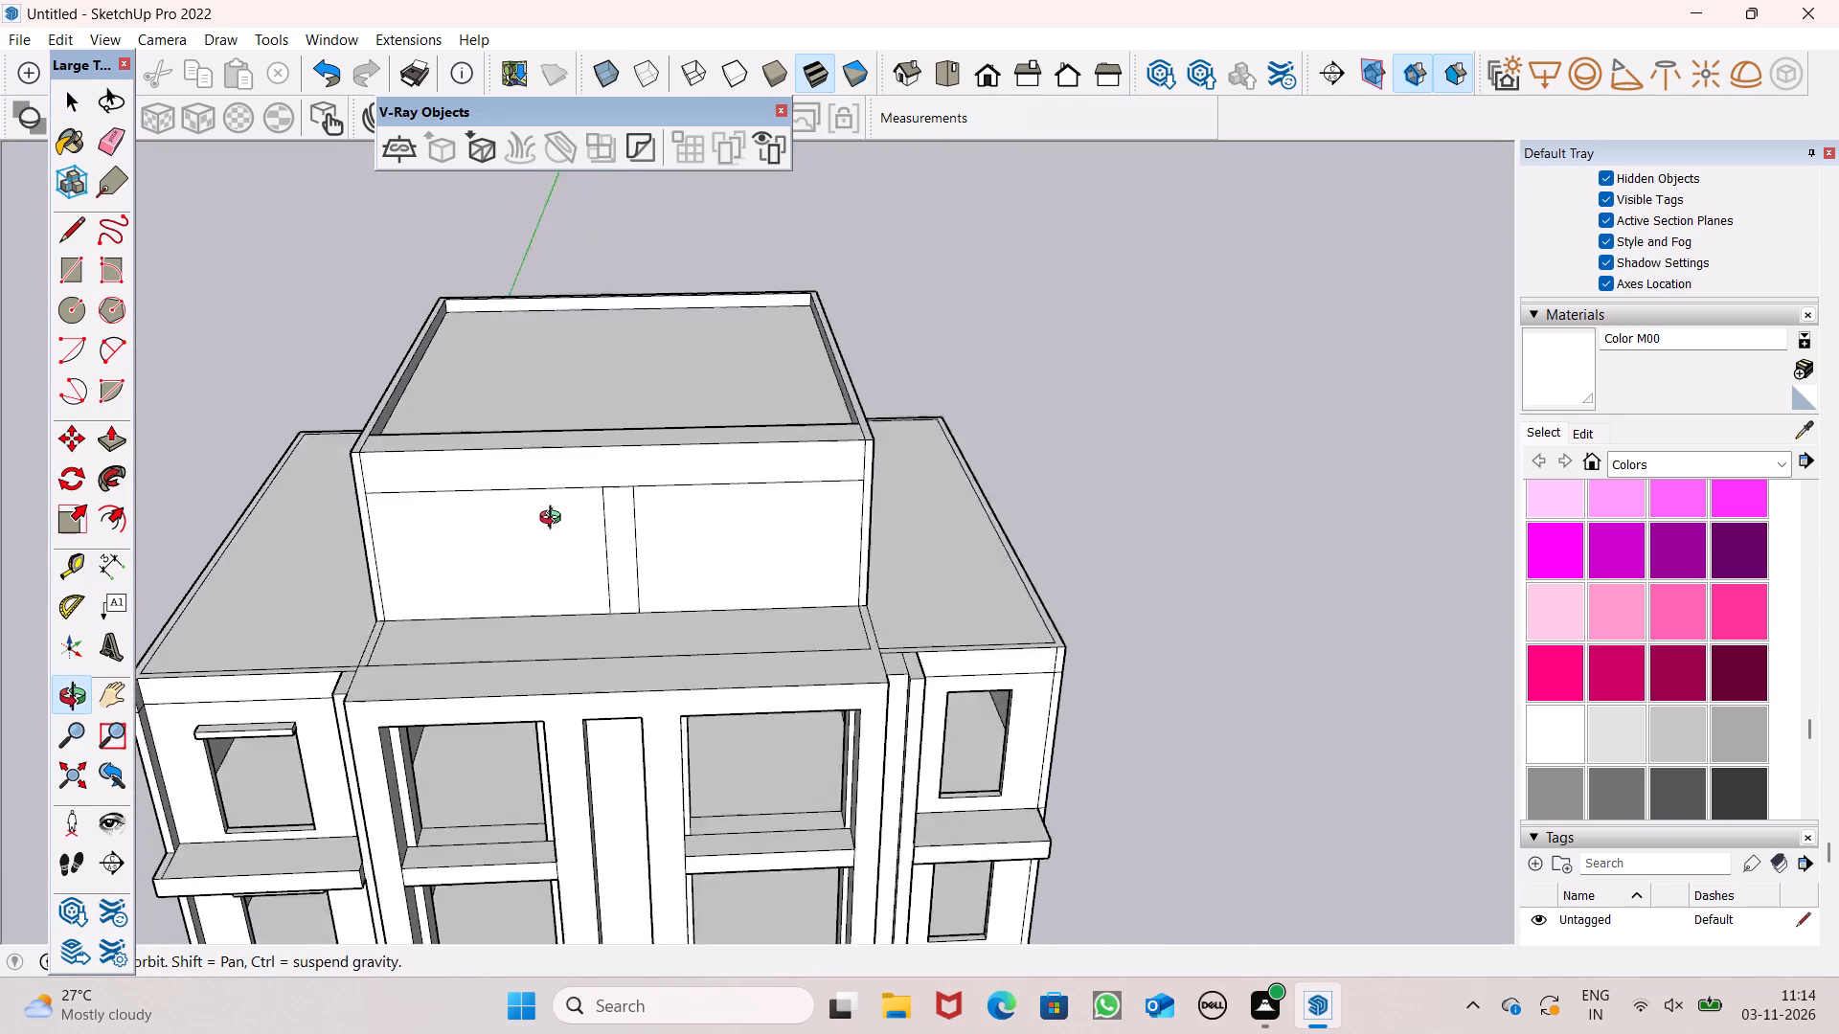
pyautogui.moveTo(555, 520); pyautogui.dragTo(556, 517, button='middle')
pyautogui.scroll(6, 556, 518)
pyautogui.doubleClick(658, 549)
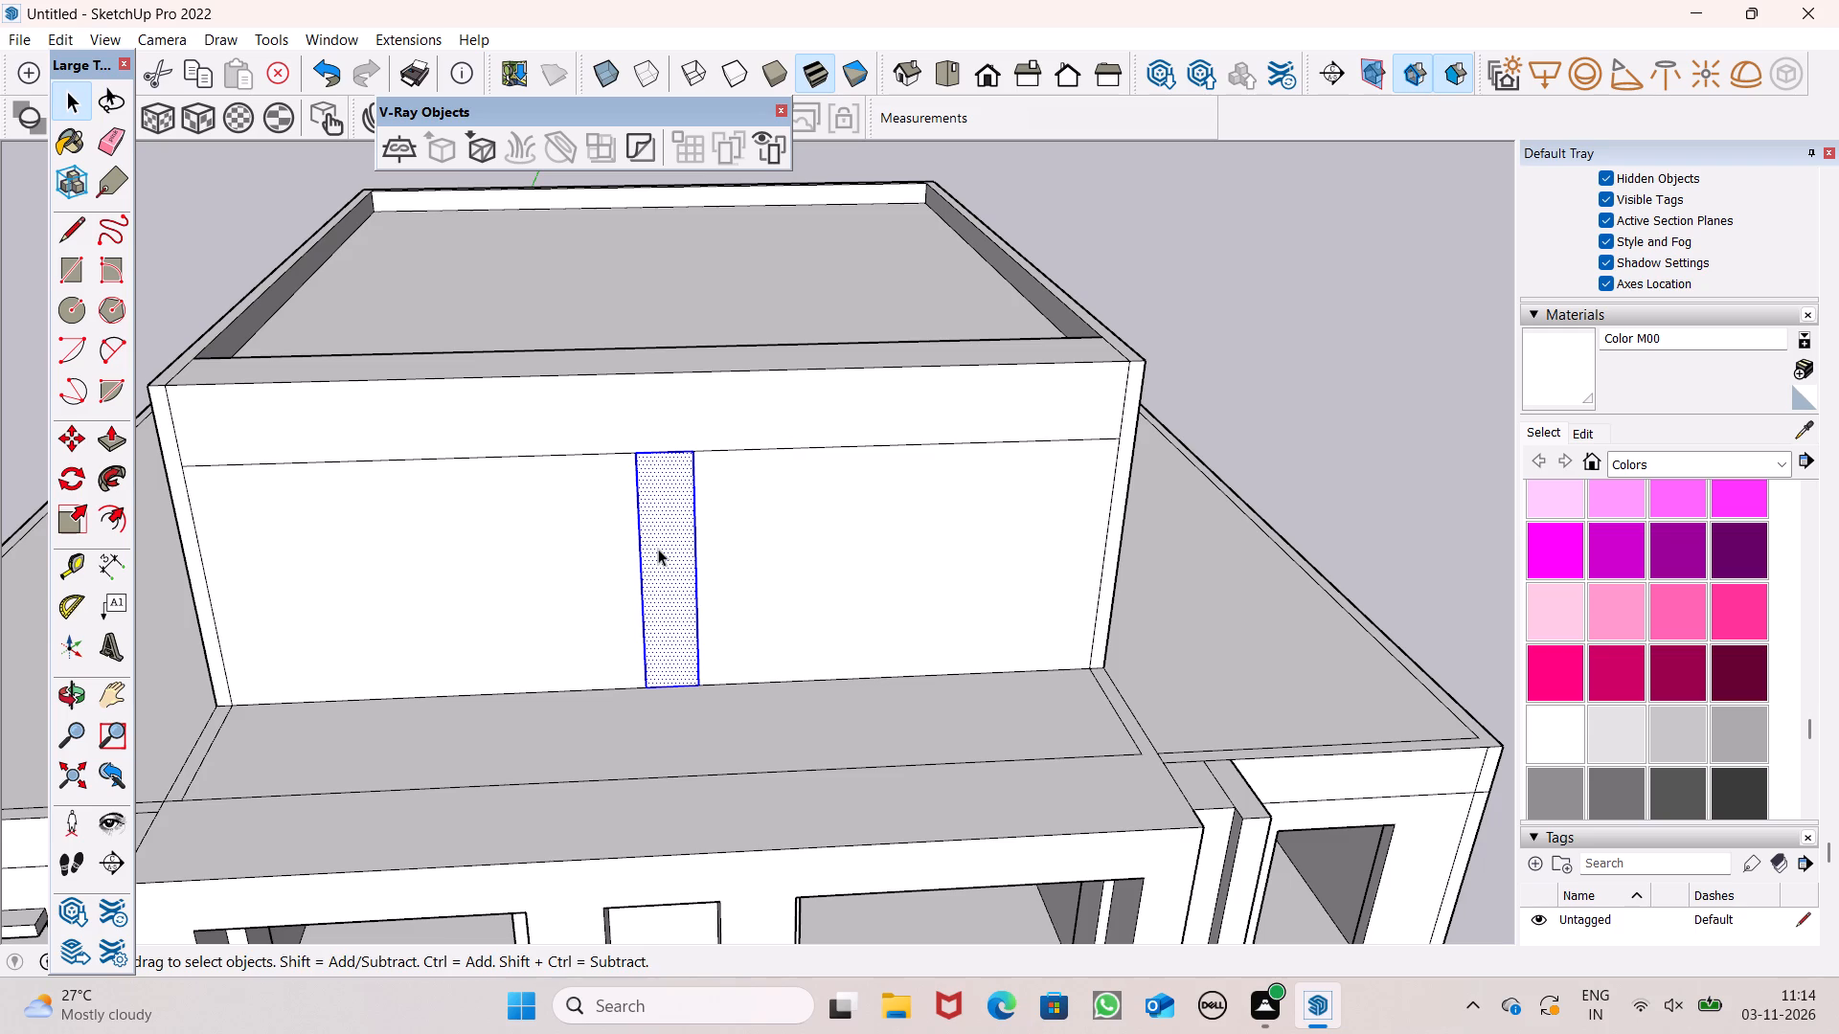
pyautogui.press('m')
pyautogui.press('Return')
pyautogui.moveTo(662, 549); pyautogui.dragTo(648, 550)
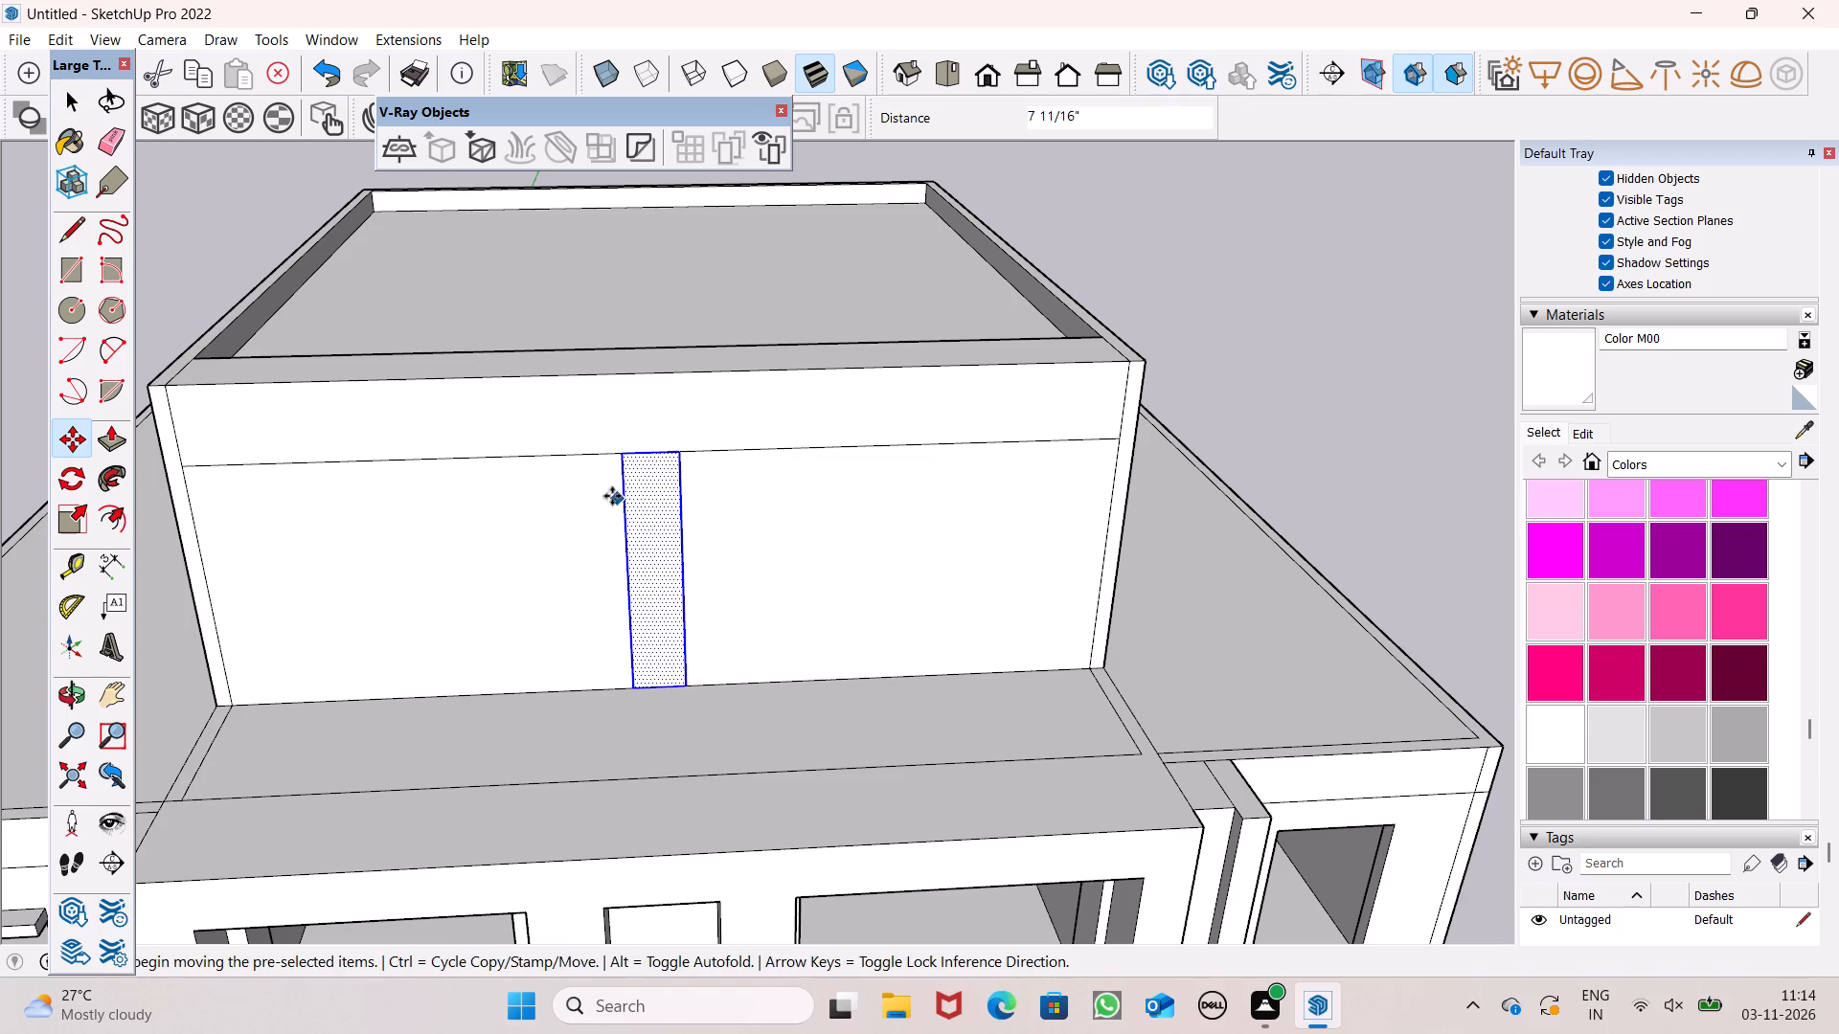
pyautogui.scroll(-4, 611, 496)
pyautogui.press('space')
pyautogui.click(1184, 441)
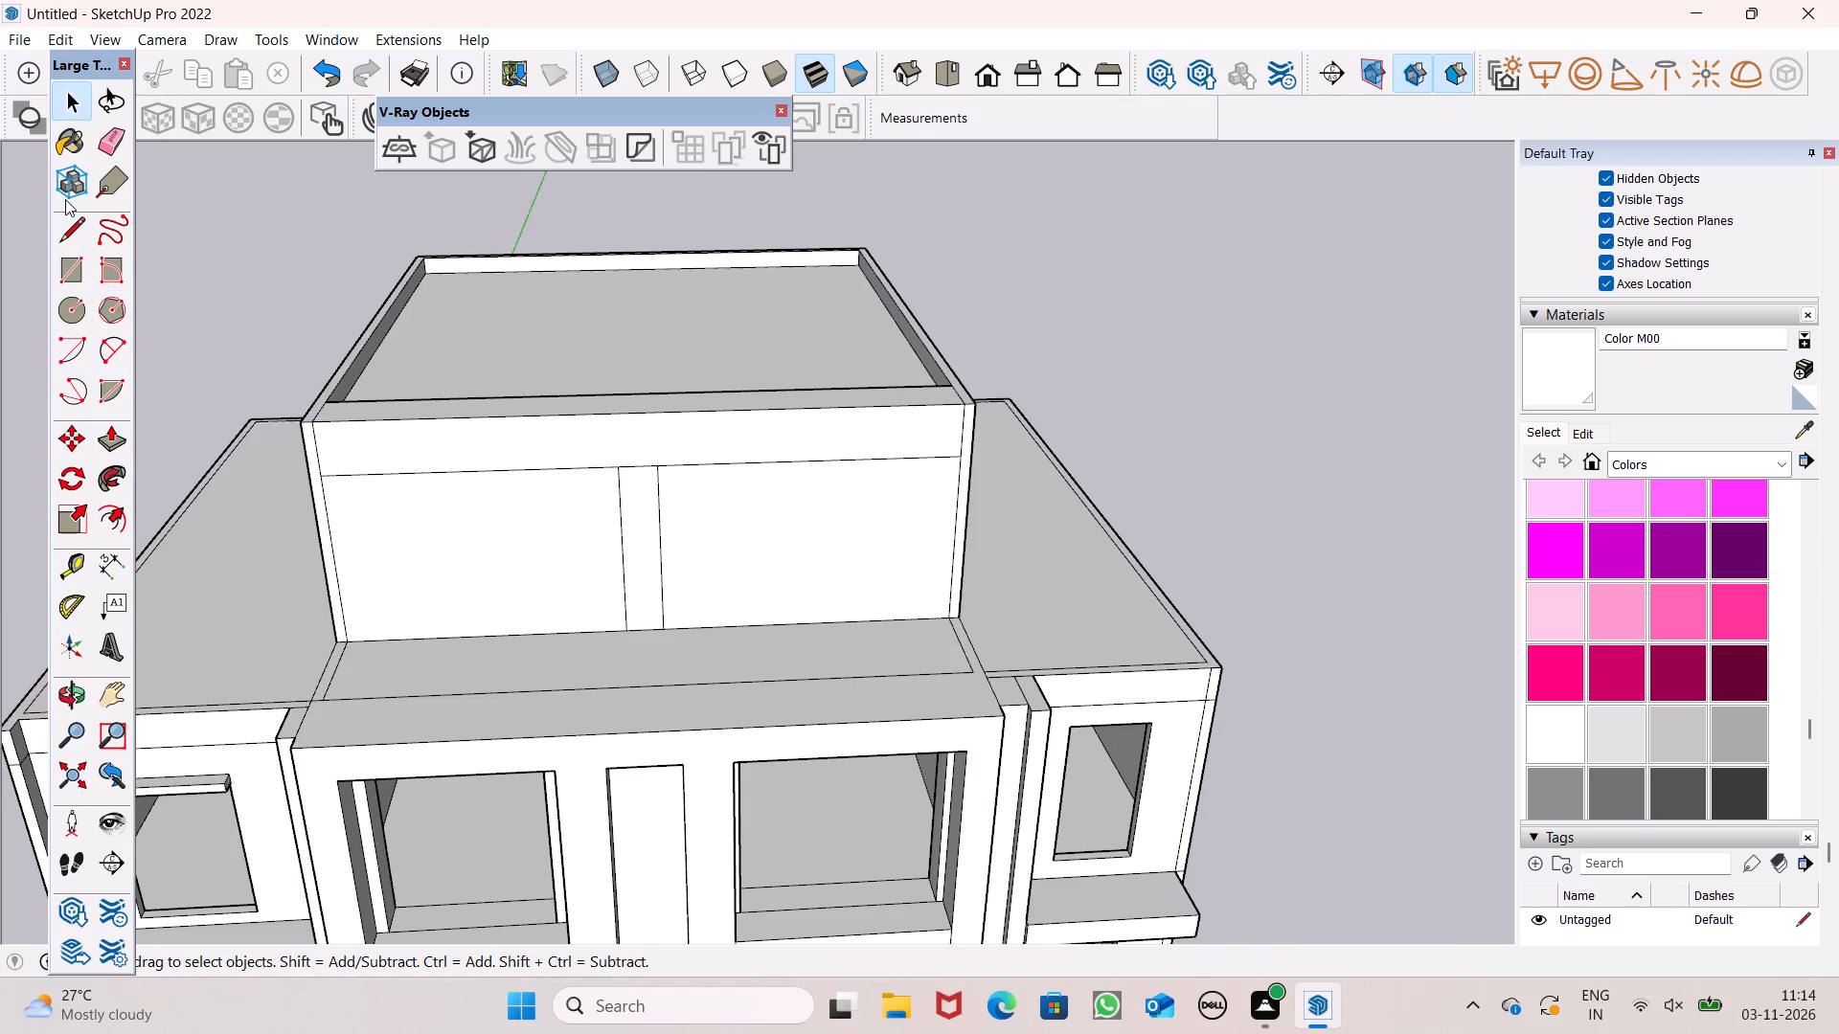
# Erase the narrow rectangle's top edge and the short edge at the wall's upper left corner to merge the front frame.
pyautogui.click(113, 135)
pyautogui.scroll(2, 558, 388)
pyautogui.moveTo(651, 476); pyautogui.dragTo(654, 491)
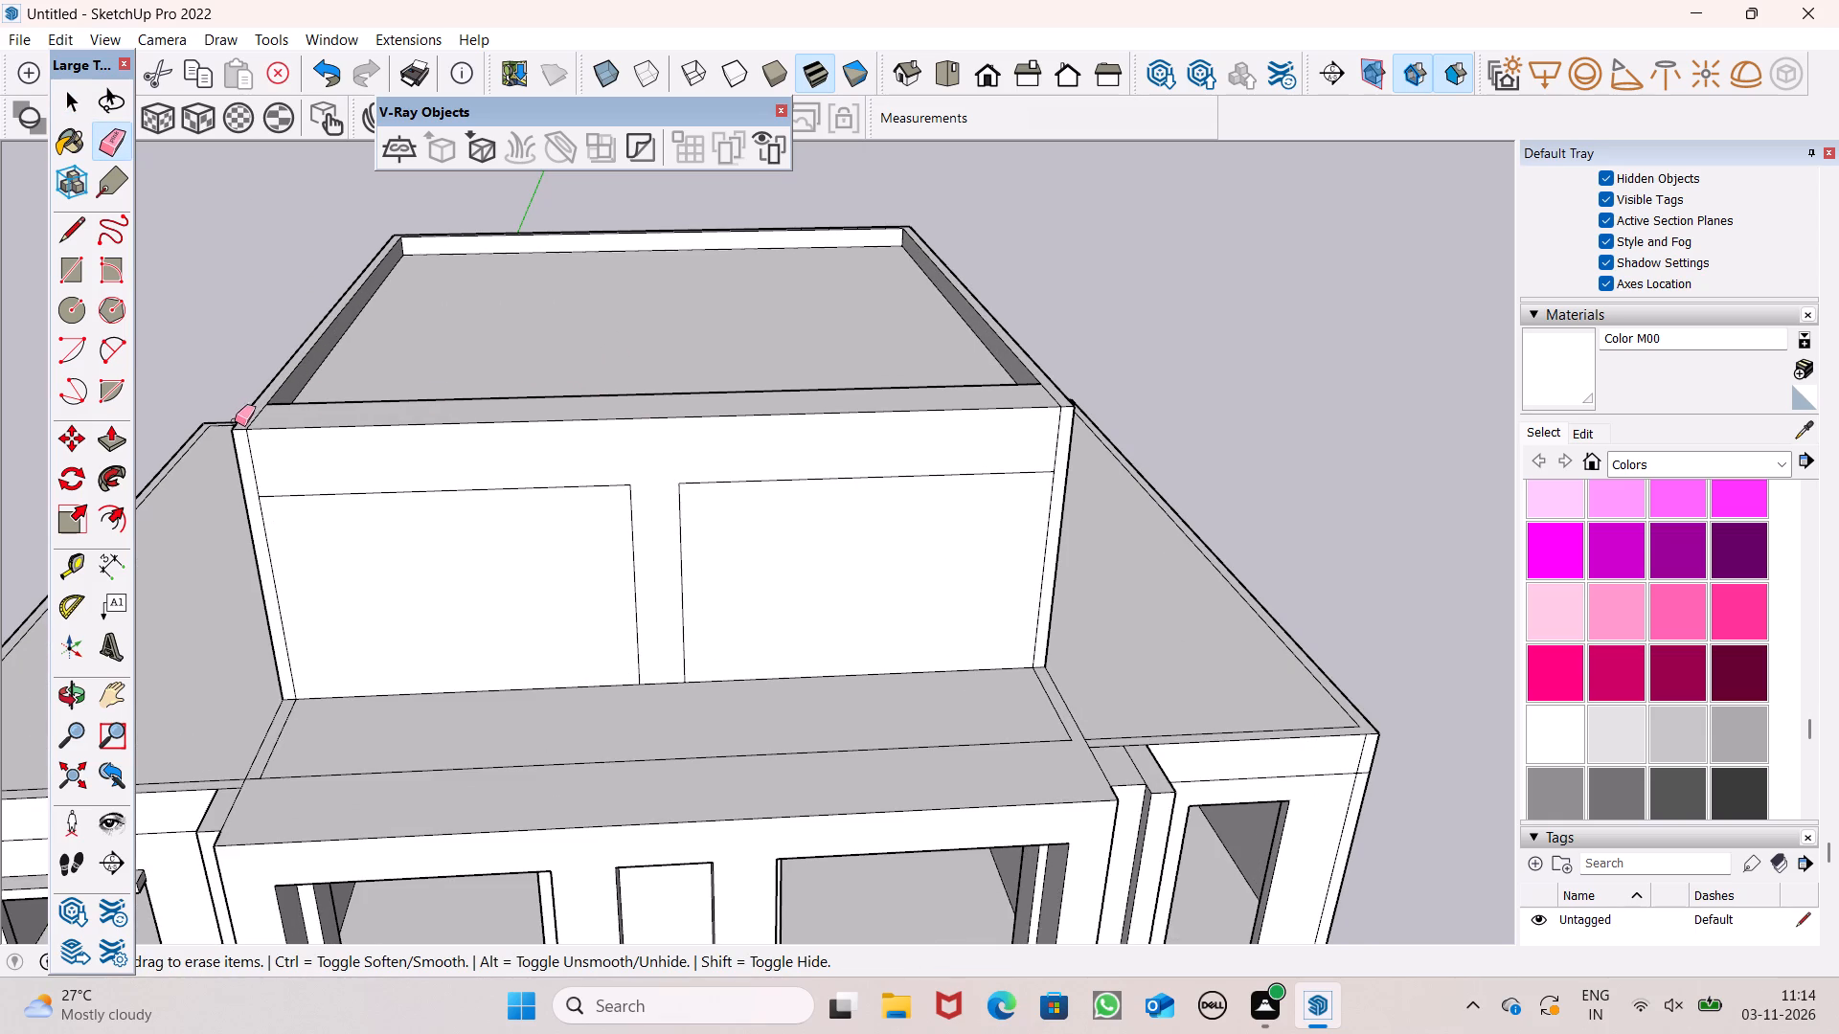
pyautogui.click(256, 488)
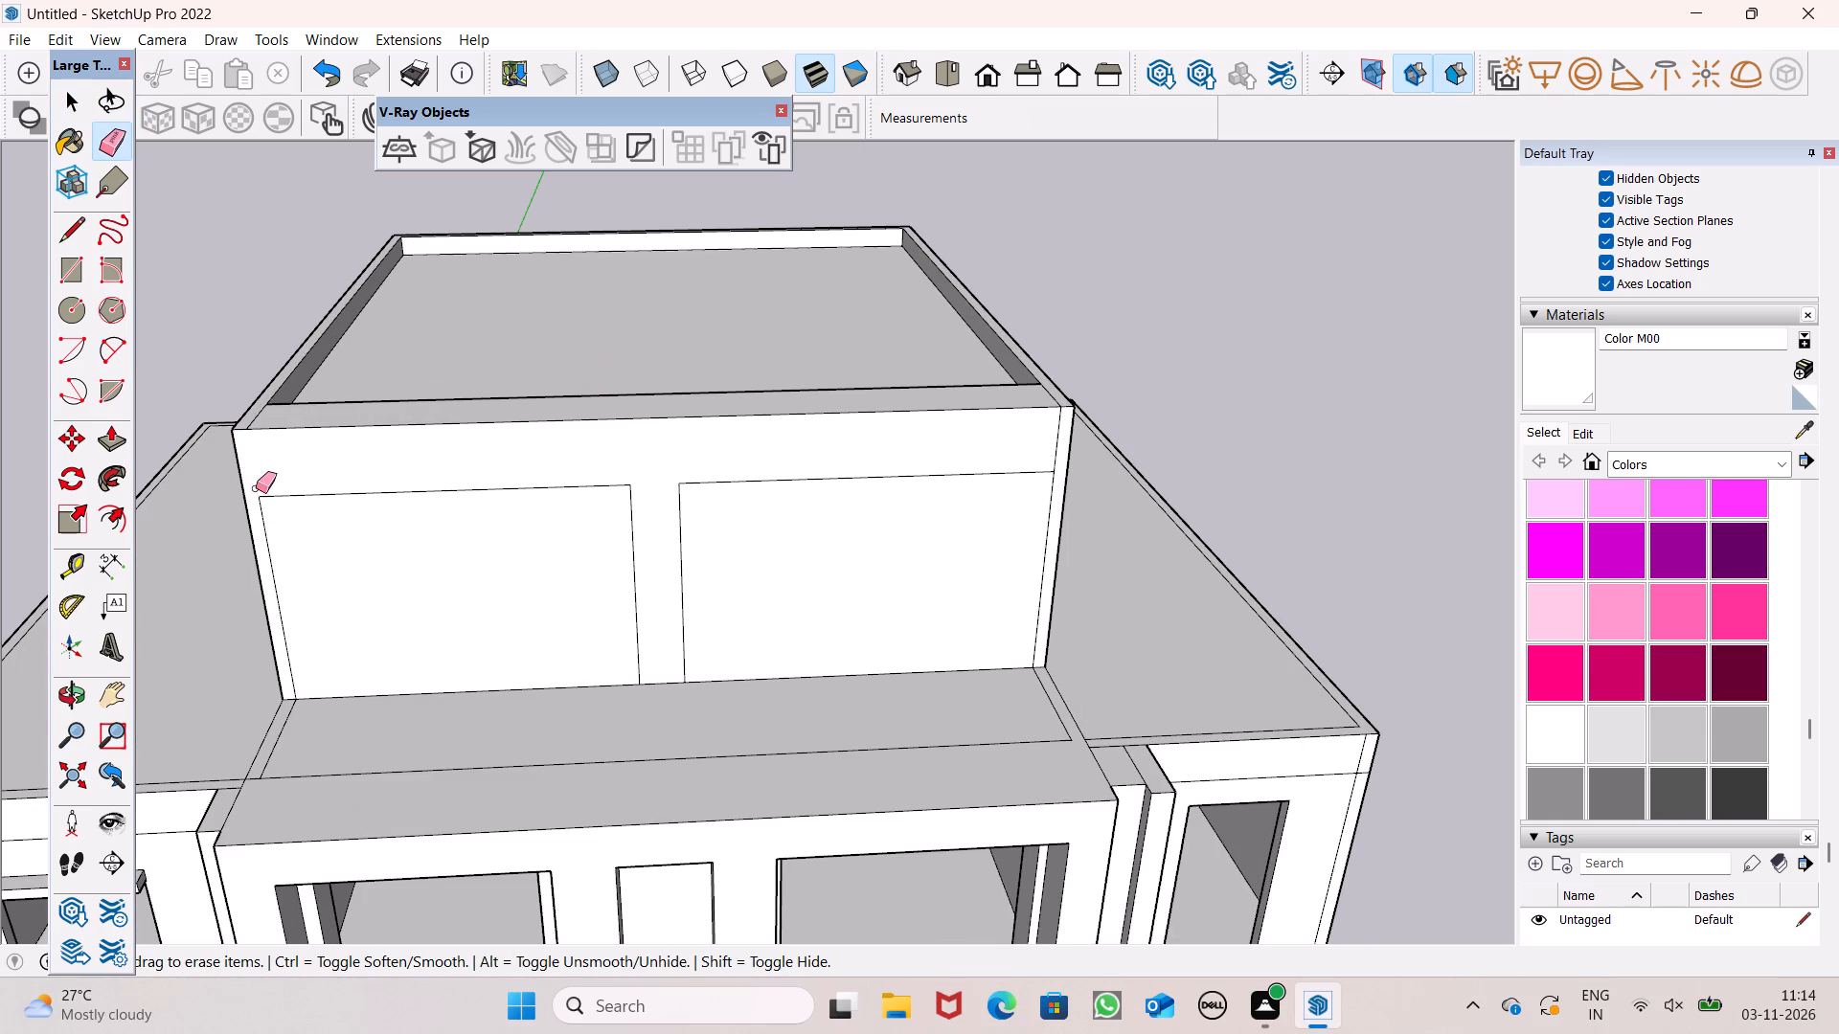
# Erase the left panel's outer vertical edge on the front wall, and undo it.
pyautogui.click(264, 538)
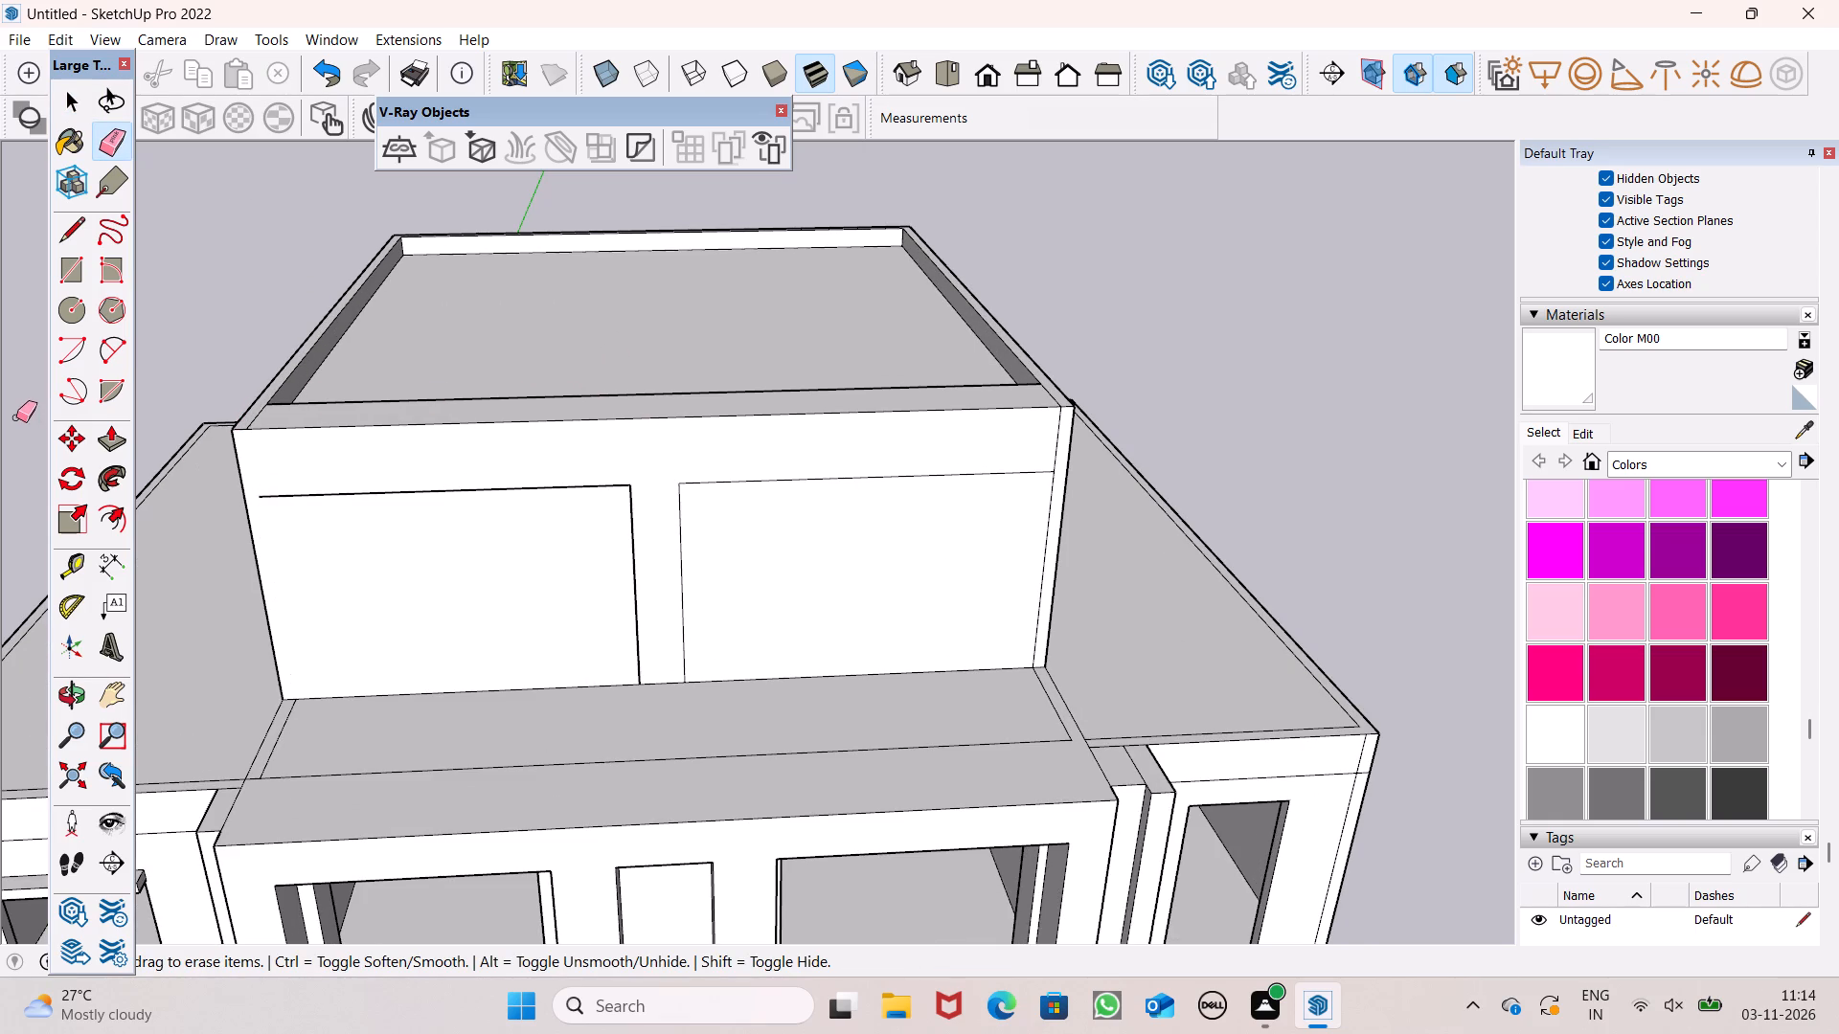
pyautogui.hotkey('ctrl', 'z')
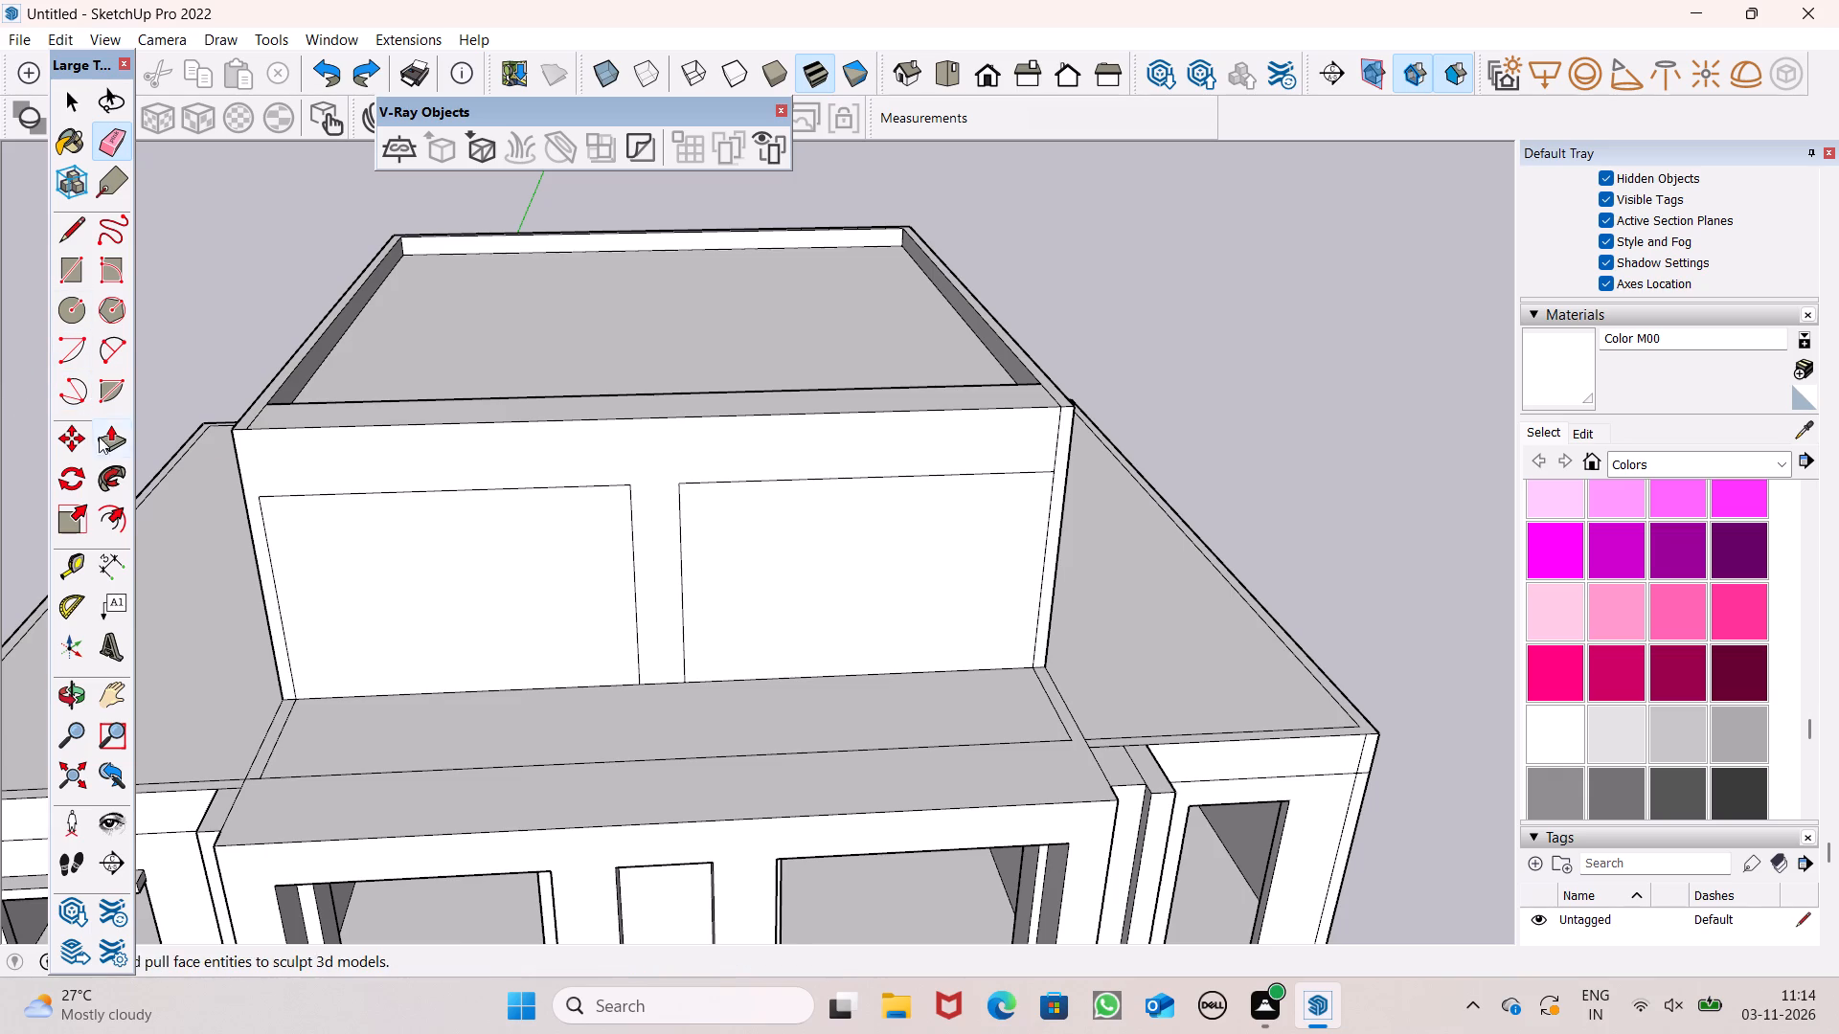
# Push/Pull the rooftop front wall's frame face and its right end strip outward by about 1' 7 1/16".
pyautogui.click(104, 439)
pyautogui.click(365, 460)
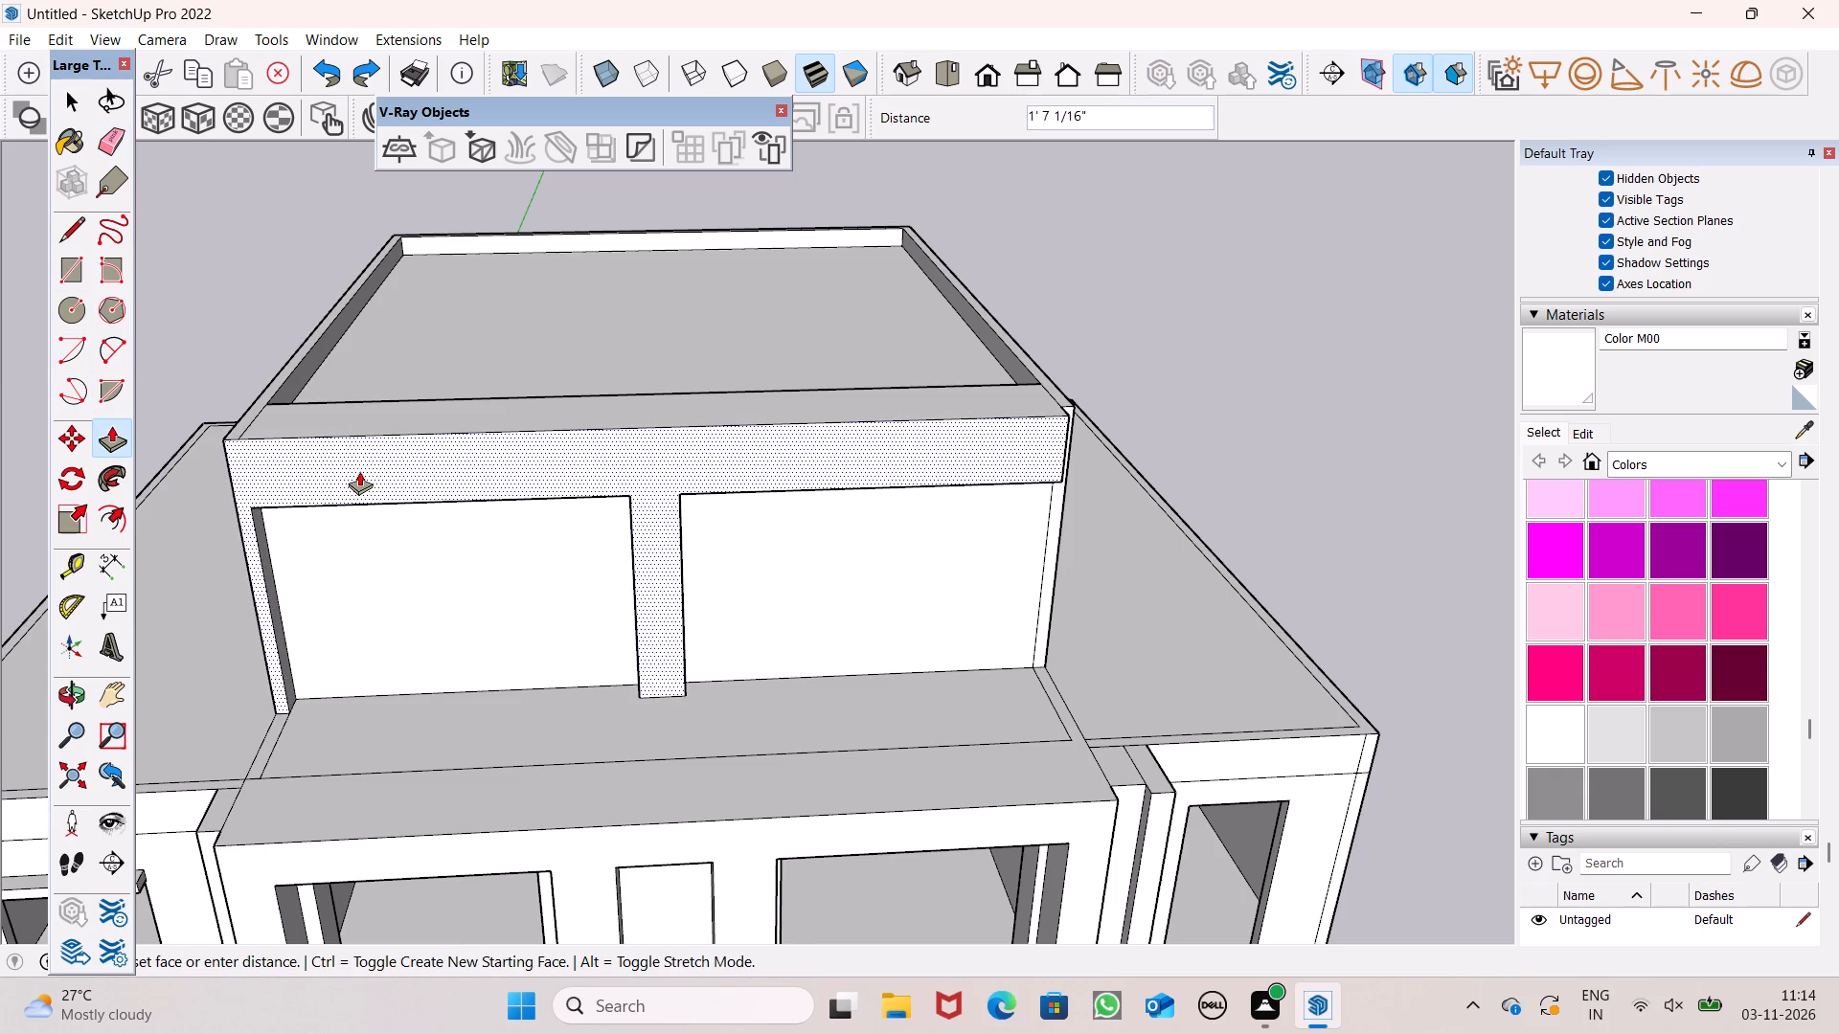
pyautogui.moveTo(544, 551); pyautogui.dragTo(272, 483, button='middle')
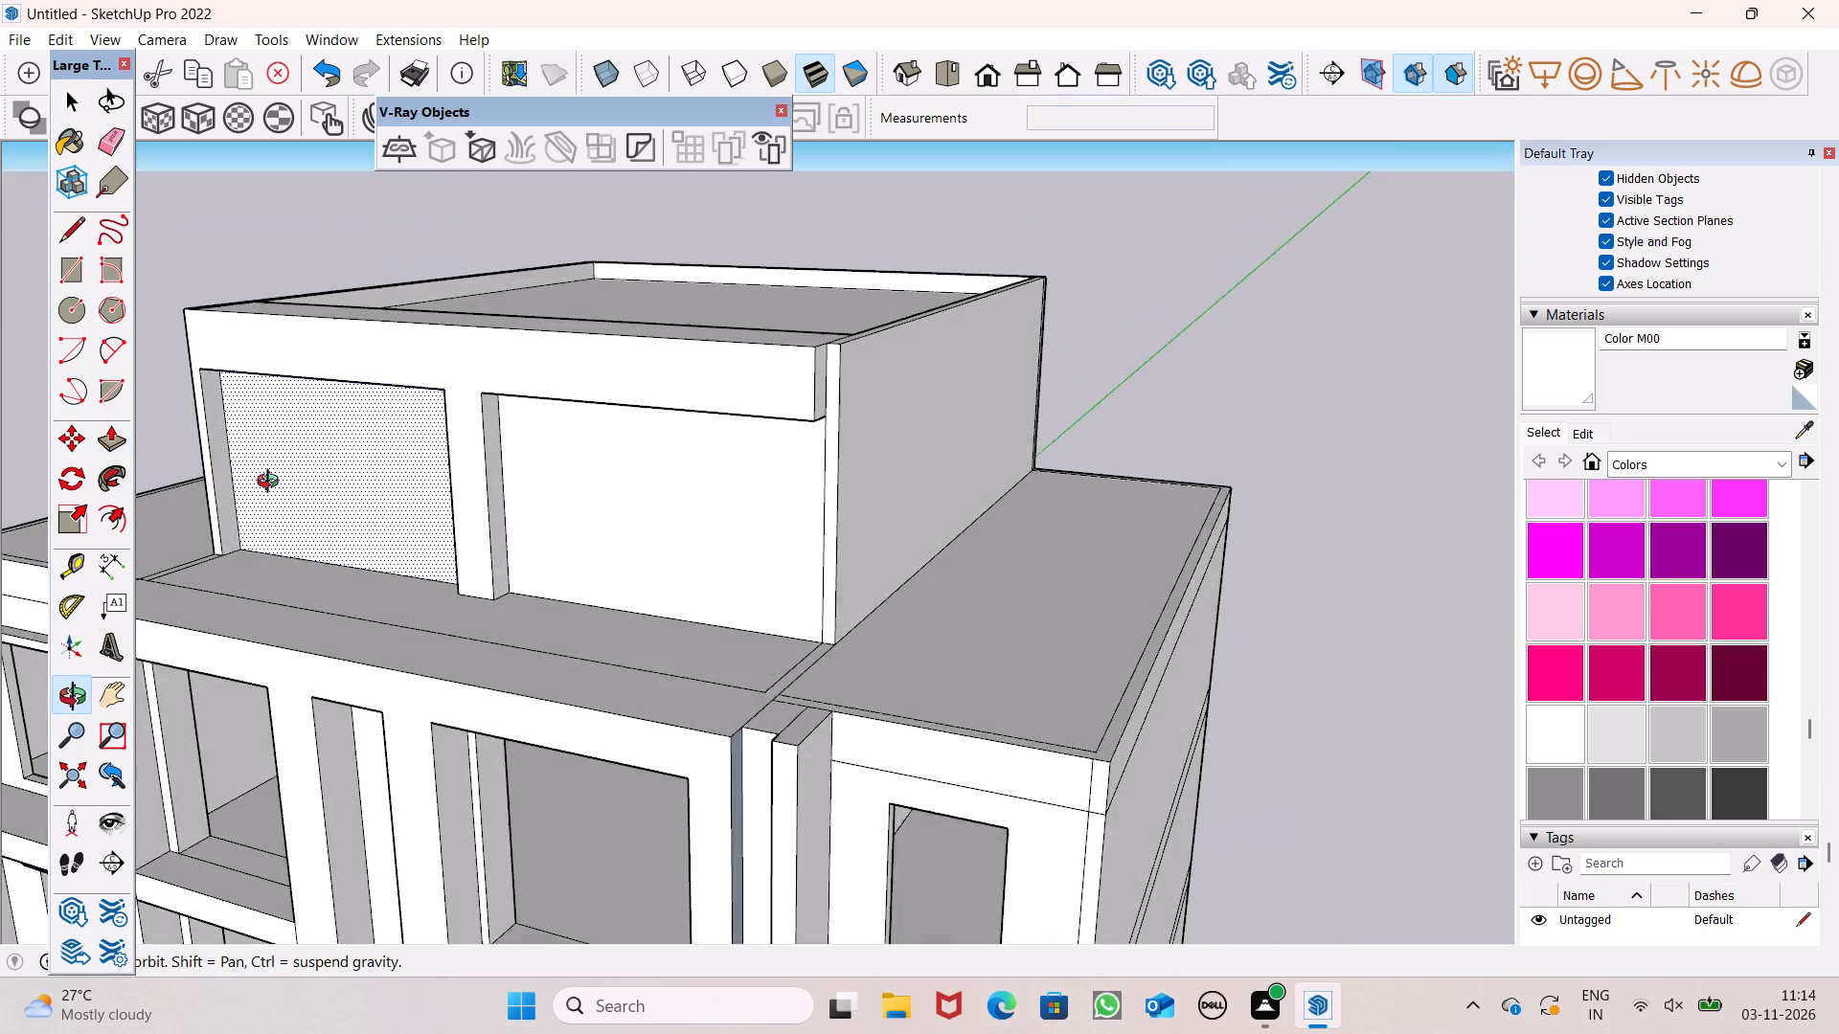
pyautogui.moveTo(272, 483); pyautogui.dragTo(271, 485, button='middle')
pyautogui.scroll(3, 765, 418)
pyautogui.moveTo(839, 397); pyautogui.dragTo(800, 395)
pyautogui.scroll(-5, 745, 328)
pyautogui.moveTo(565, 404); pyautogui.dragTo(629, 458, button='middle')
pyautogui.scroll(5, 219, 451)
pyautogui.scroll(-1, 243, 460)
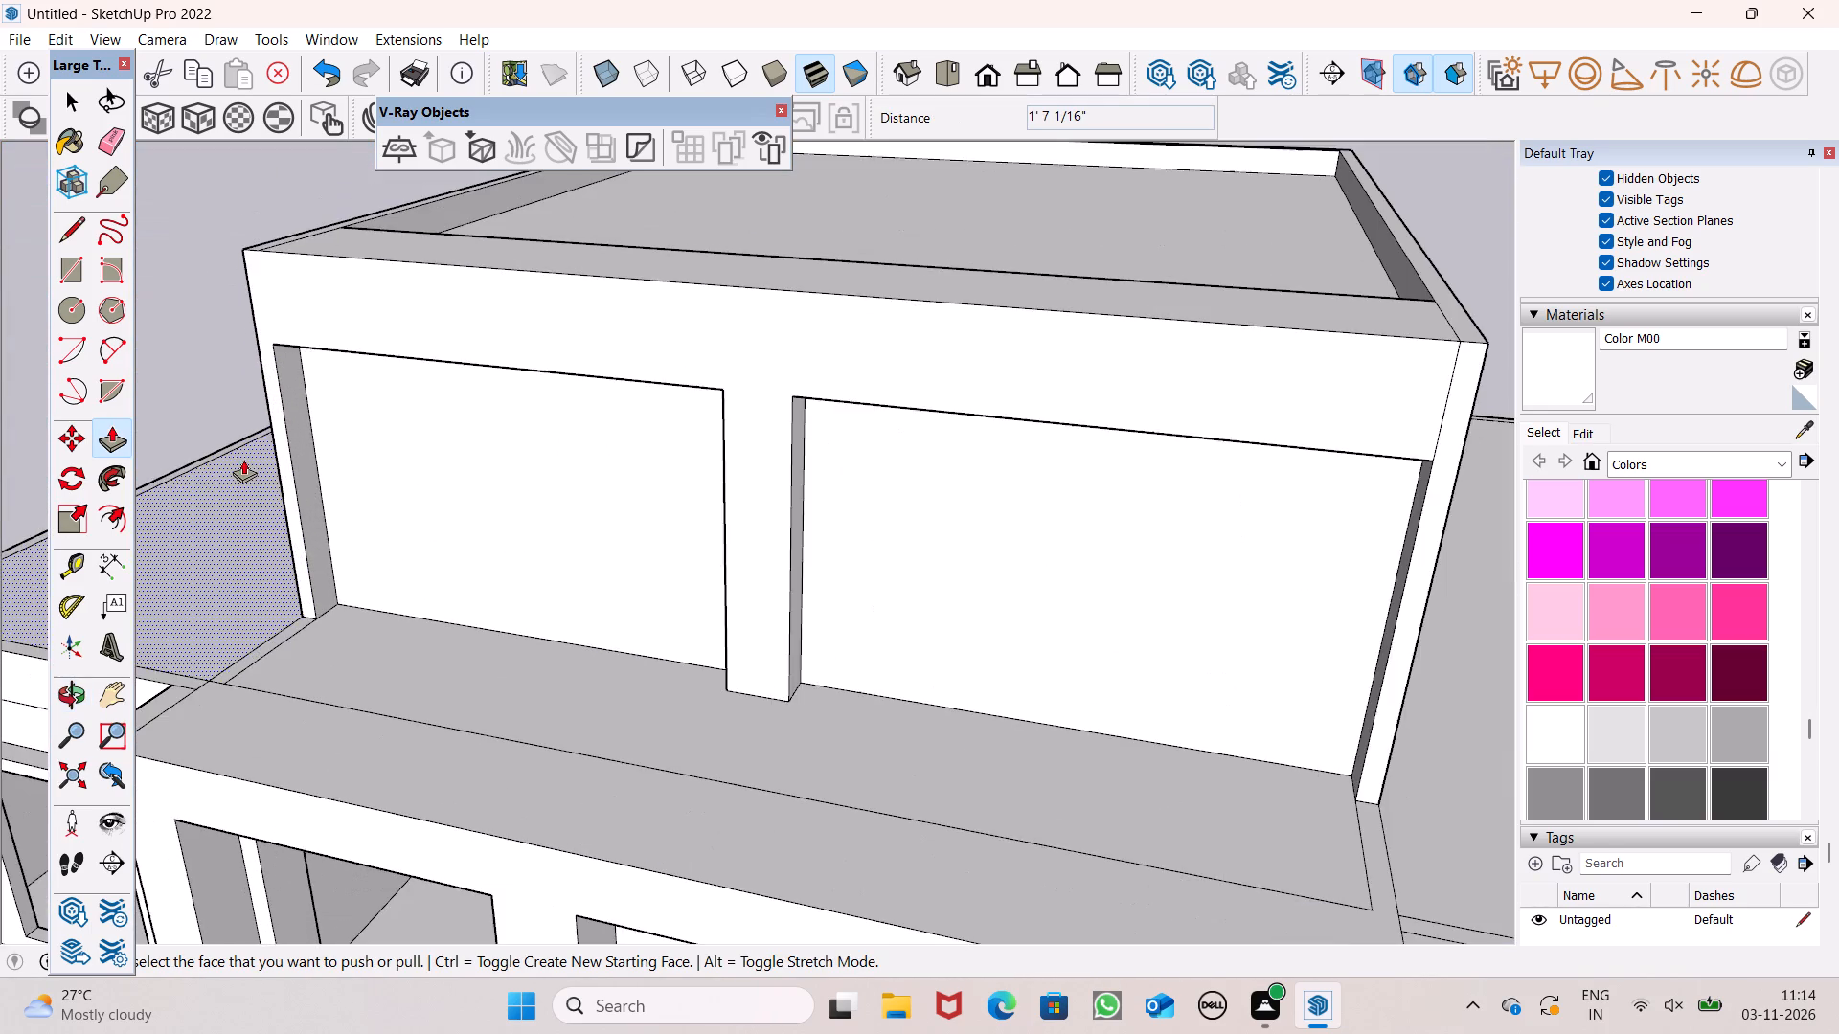
# Push/Pull the left panel recess's outer side face inward by about 2' 3 1/8" to widen the left end column.
pyautogui.moveTo(292, 490); pyautogui.dragTo(252, 436, button='middle')
pyautogui.scroll(5, 262, 444)
pyautogui.moveTo(324, 517); pyautogui.dragTo(382, 570)
pyautogui.scroll(-7, 342, 491)
pyautogui.moveTo(319, 563); pyautogui.dragTo(535, 451, button='middle')
pyautogui.scroll(-5, 492, 430)
pyautogui.moveTo(435, 456); pyautogui.dragTo(533, 603, button='middle')
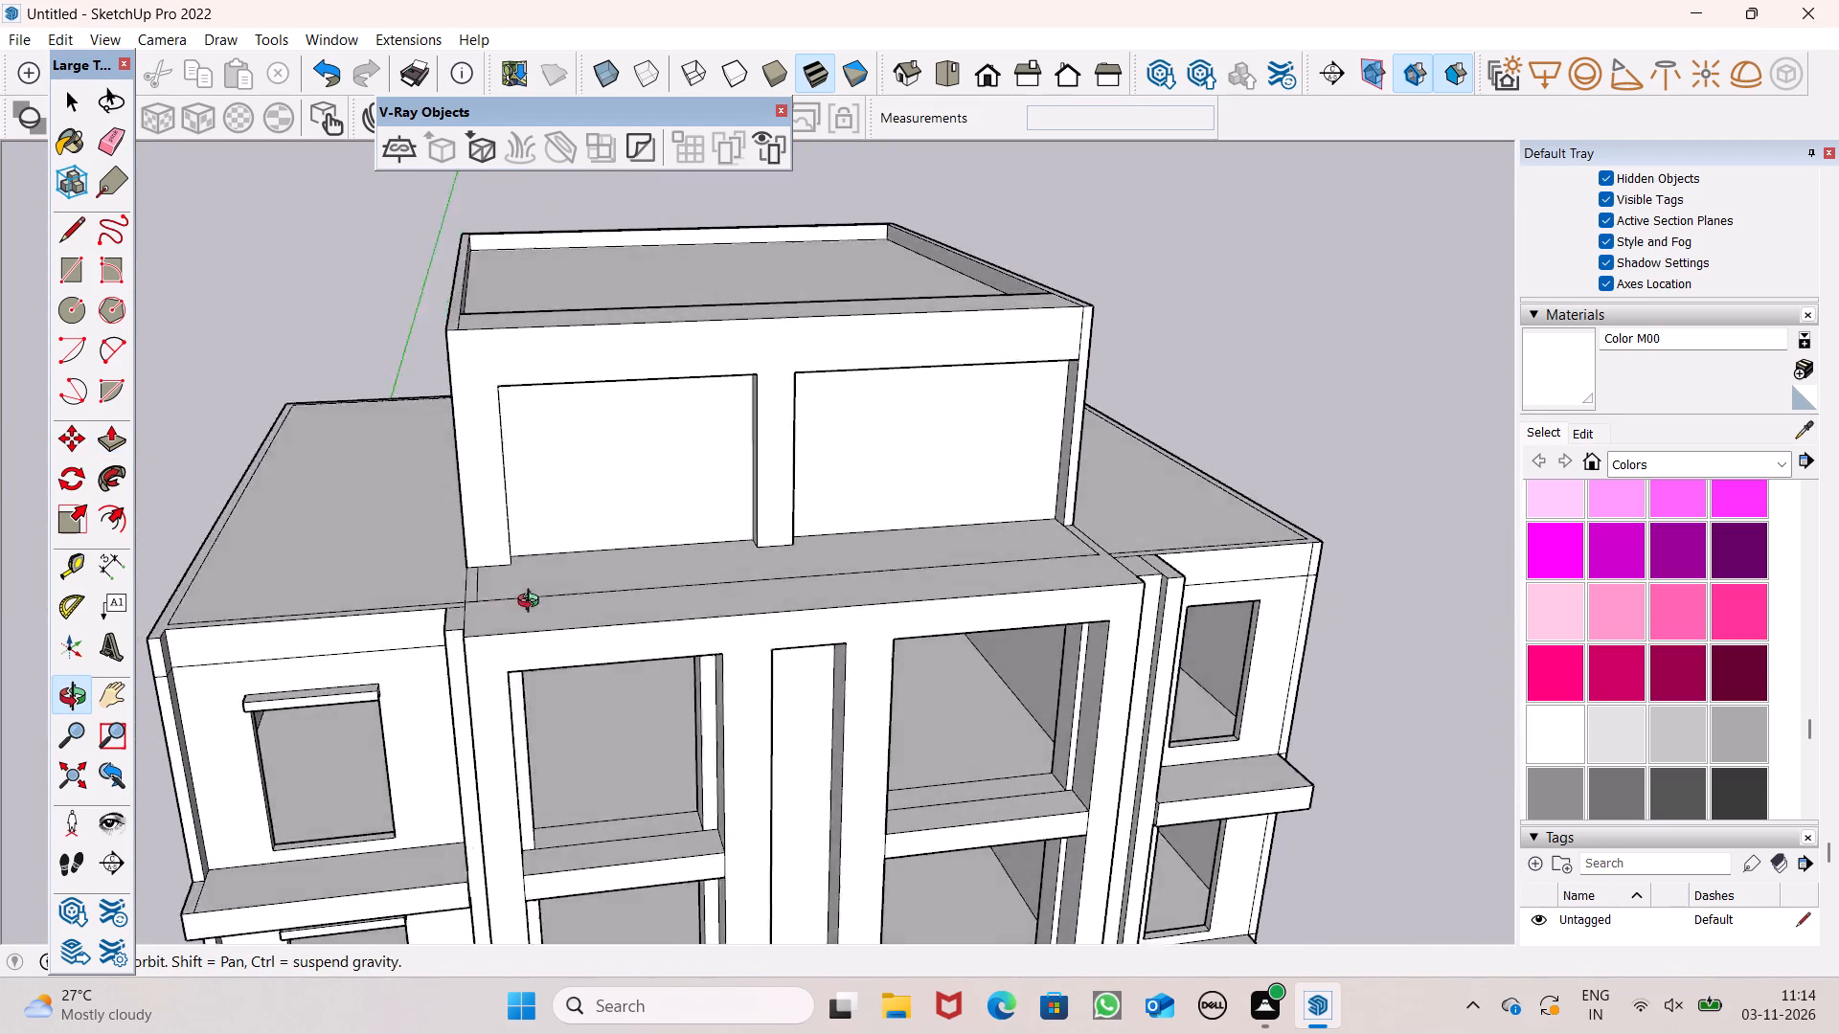
pyautogui.moveTo(533, 603); pyautogui.dragTo(619, 641, button='middle')
# Push/Pull the right panel recess's outer side face inward to widen the right end column.
pyautogui.scroll(4, 1099, 467)
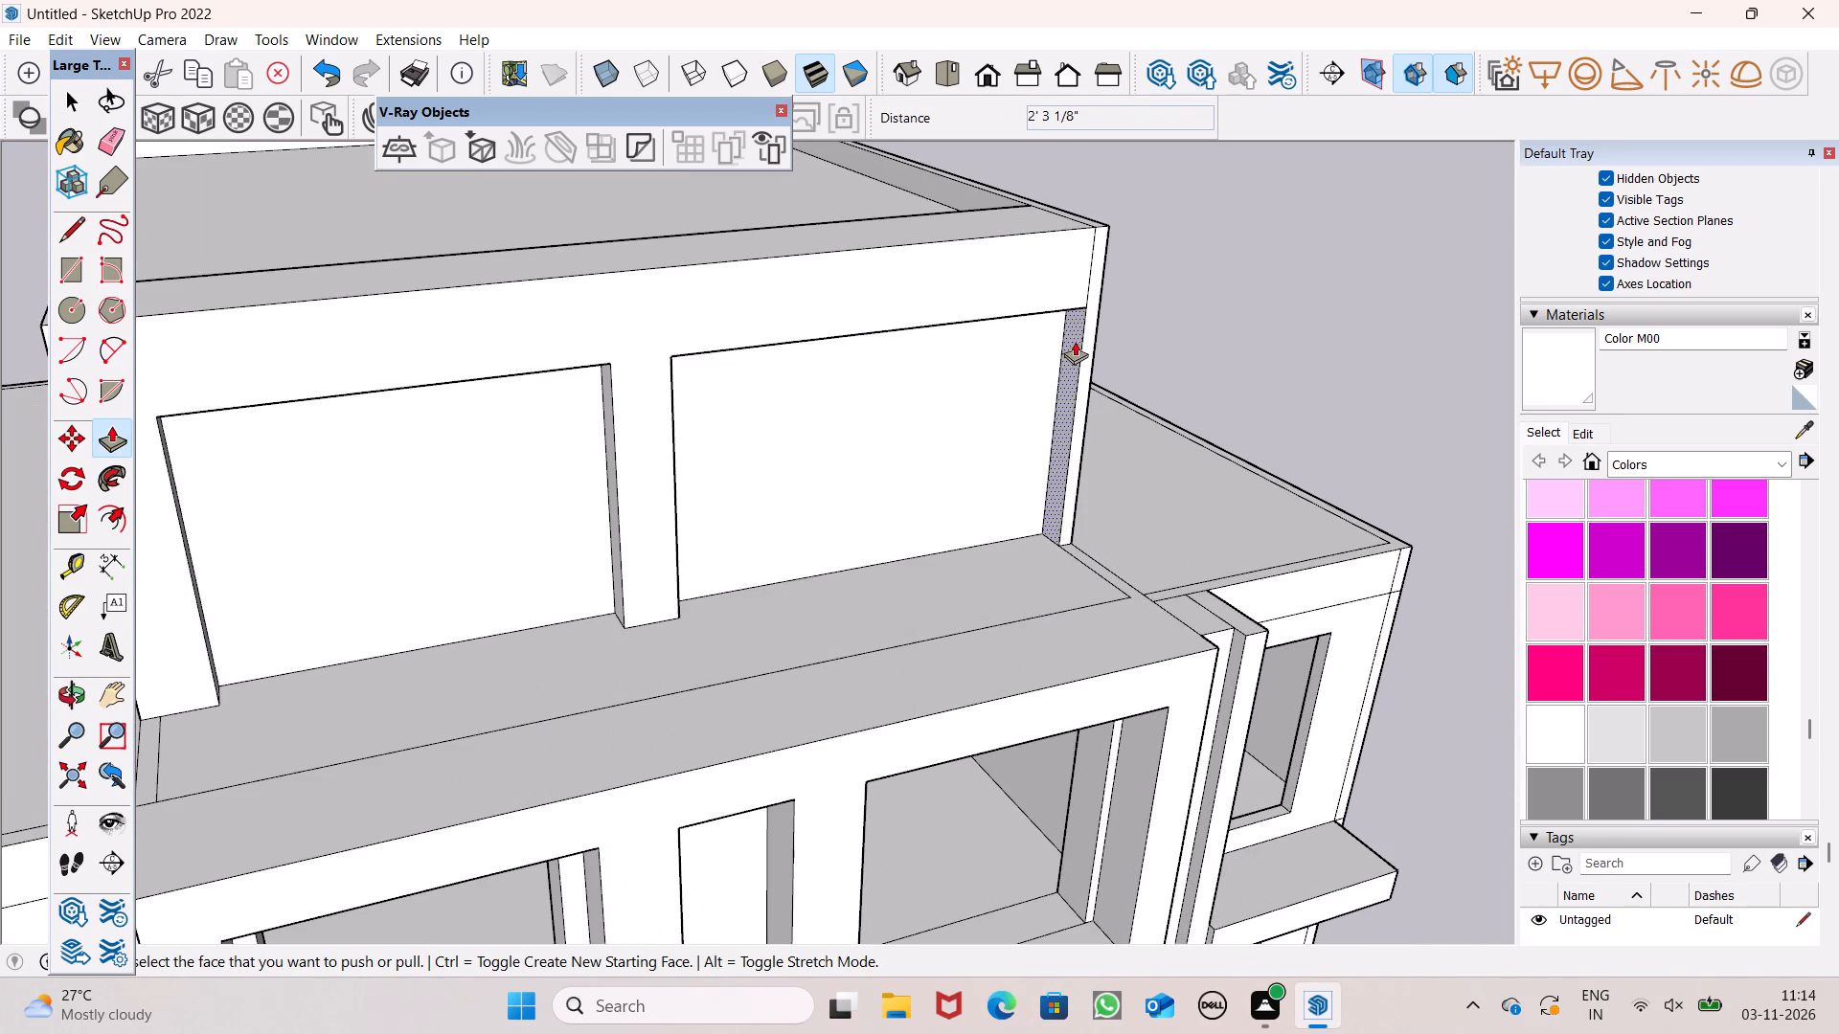
pyautogui.moveTo(1075, 341); pyautogui.dragTo(1038, 371)
pyautogui.scroll(-5, 739, 344)
pyautogui.moveTo(870, 369); pyautogui.dragTo(725, 327, button='middle')
# Erase the leftover seam edges at the front frame's upper right corner and on the parapet top at both front corners.
pyautogui.click(122, 147)
pyautogui.scroll(2, 1081, 354)
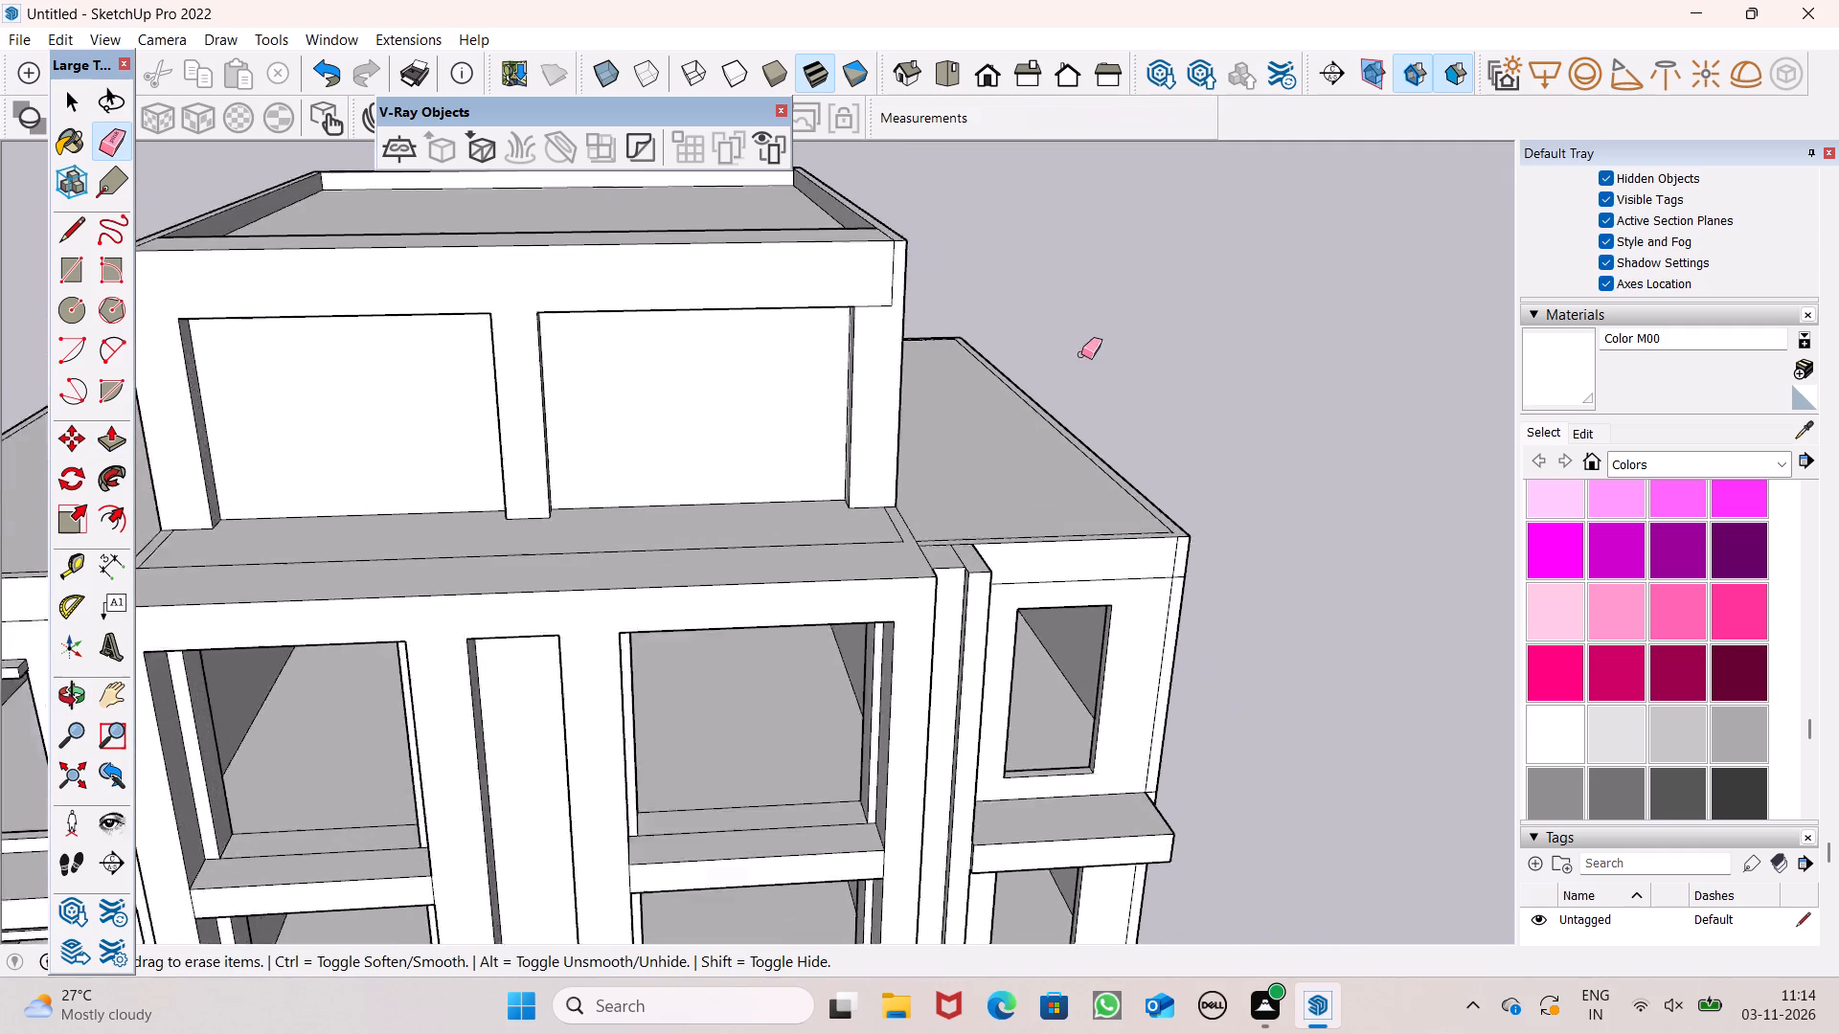
pyautogui.scroll(4, 1081, 354)
pyautogui.moveTo(877, 254); pyautogui.dragTo(862, 287)
pyautogui.scroll(-7, 842, 358)
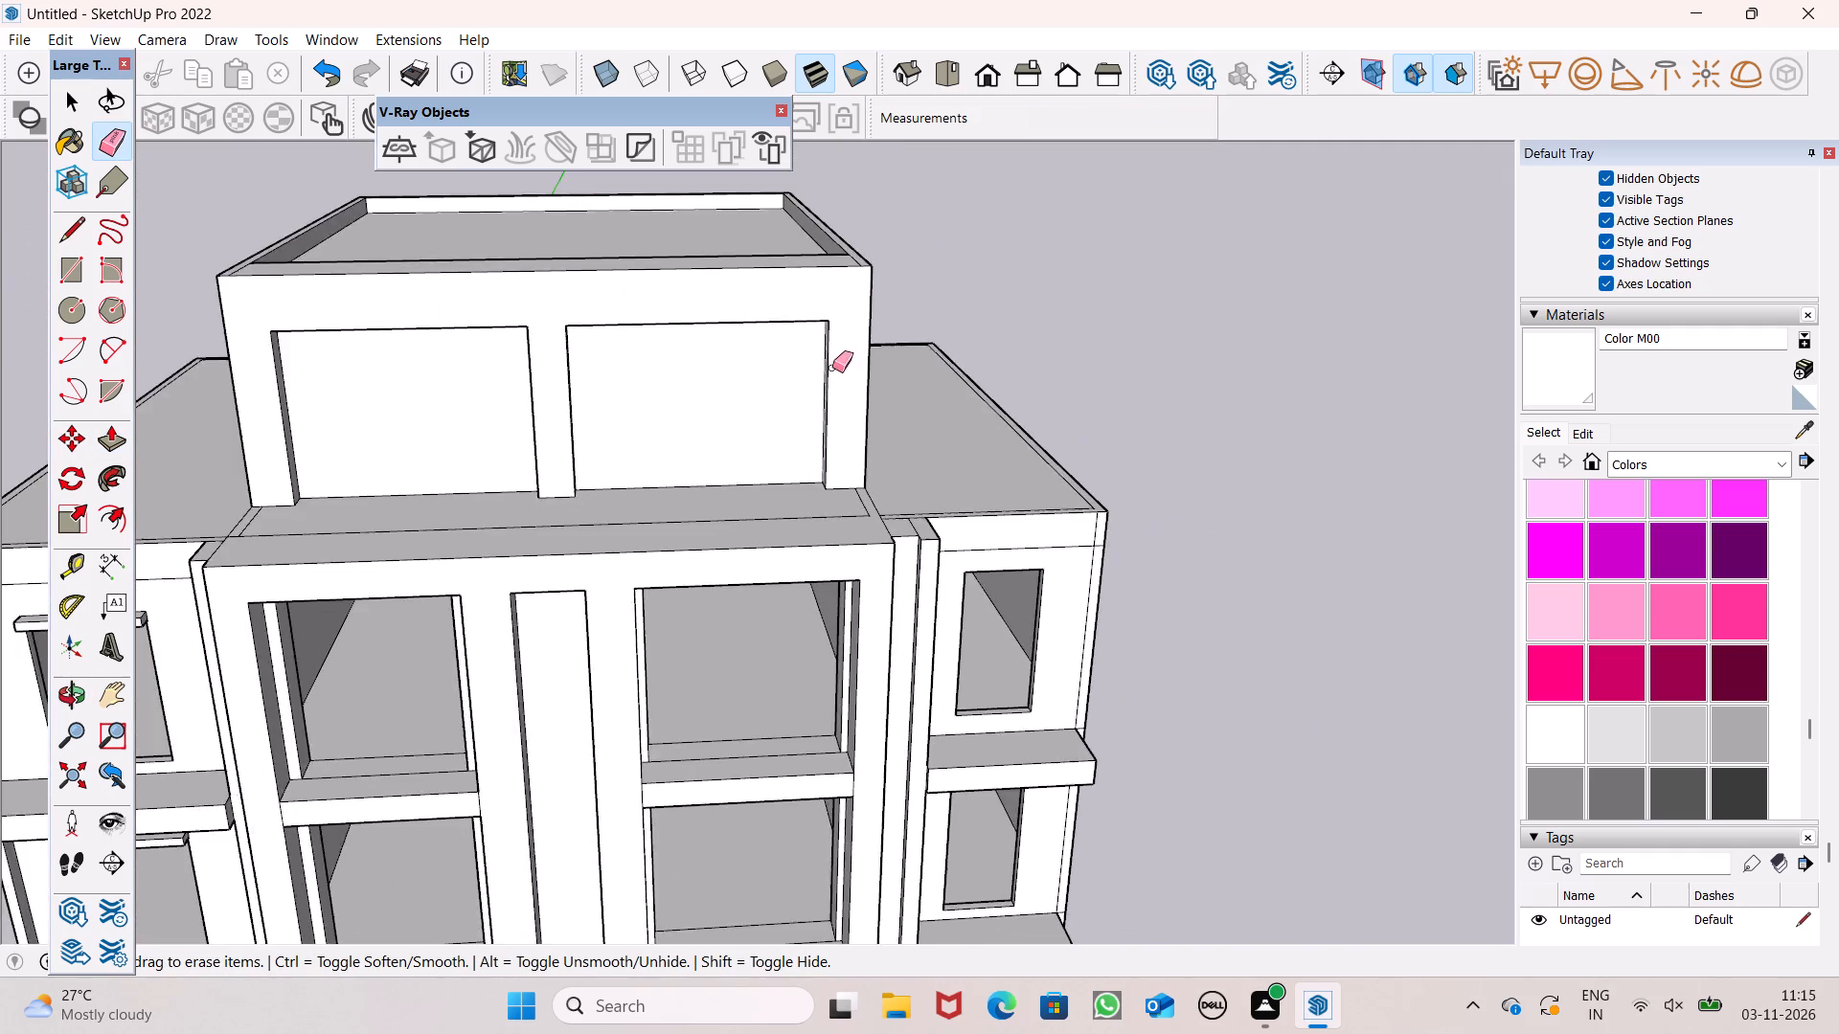
pyautogui.moveTo(838, 368); pyautogui.dragTo(810, 560, button='middle')
pyautogui.scroll(5, 805, 420)
pyautogui.moveTo(873, 362); pyautogui.dragTo(882, 360)
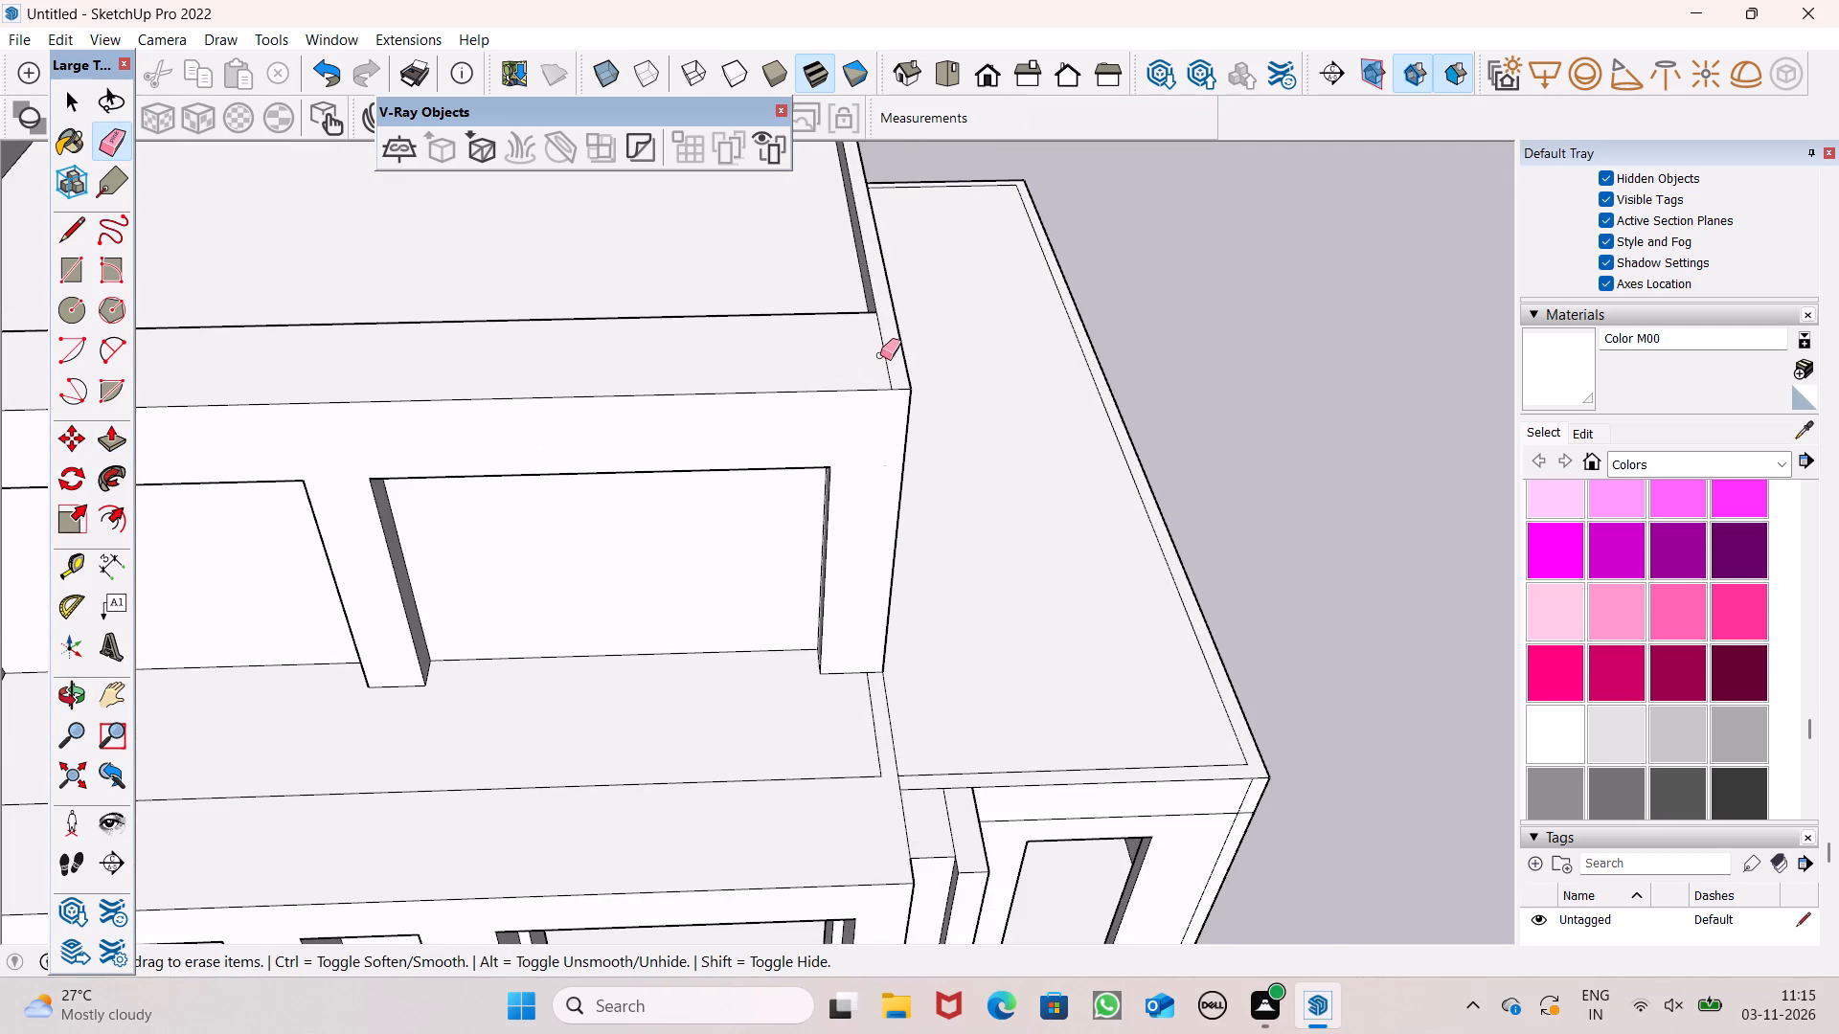
pyautogui.click(881, 353)
pyautogui.click(885, 341)
pyautogui.scroll(-7, 848, 324)
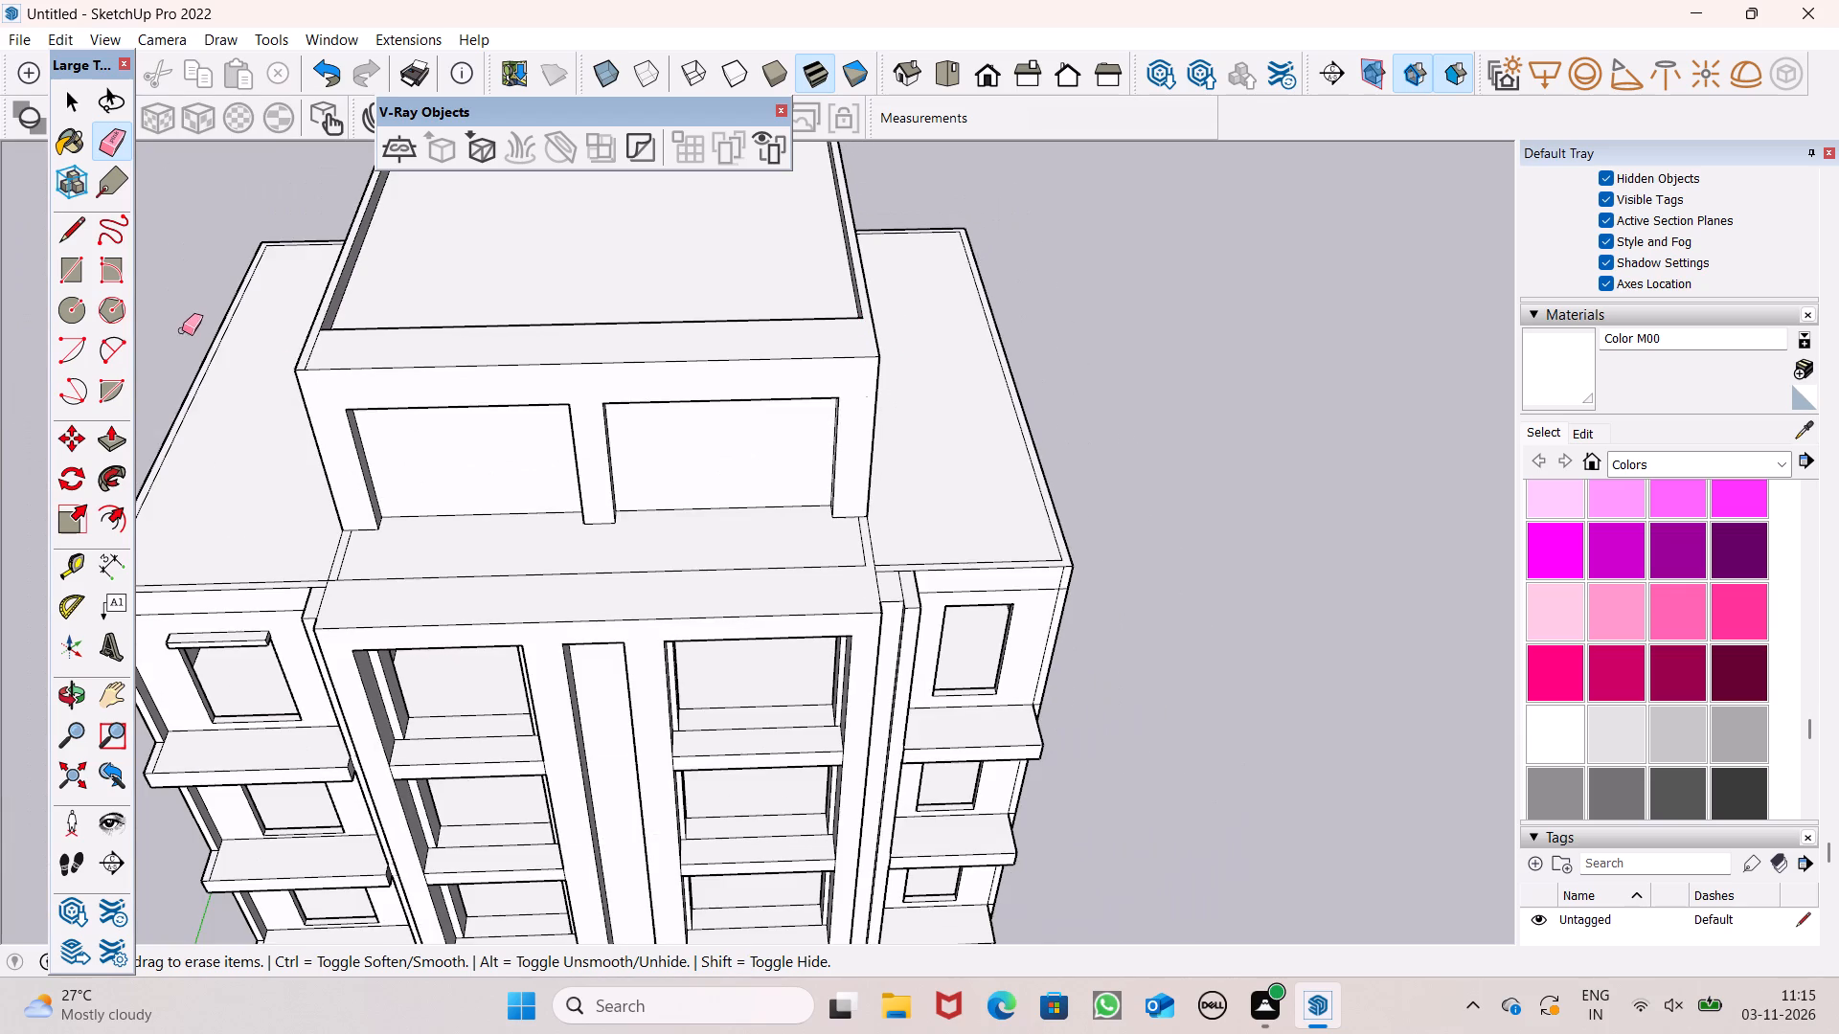
pyautogui.scroll(4, 292, 356)
pyautogui.moveTo(327, 342); pyautogui.dragTo(320, 350)
pyautogui.scroll(-8, 318, 362)
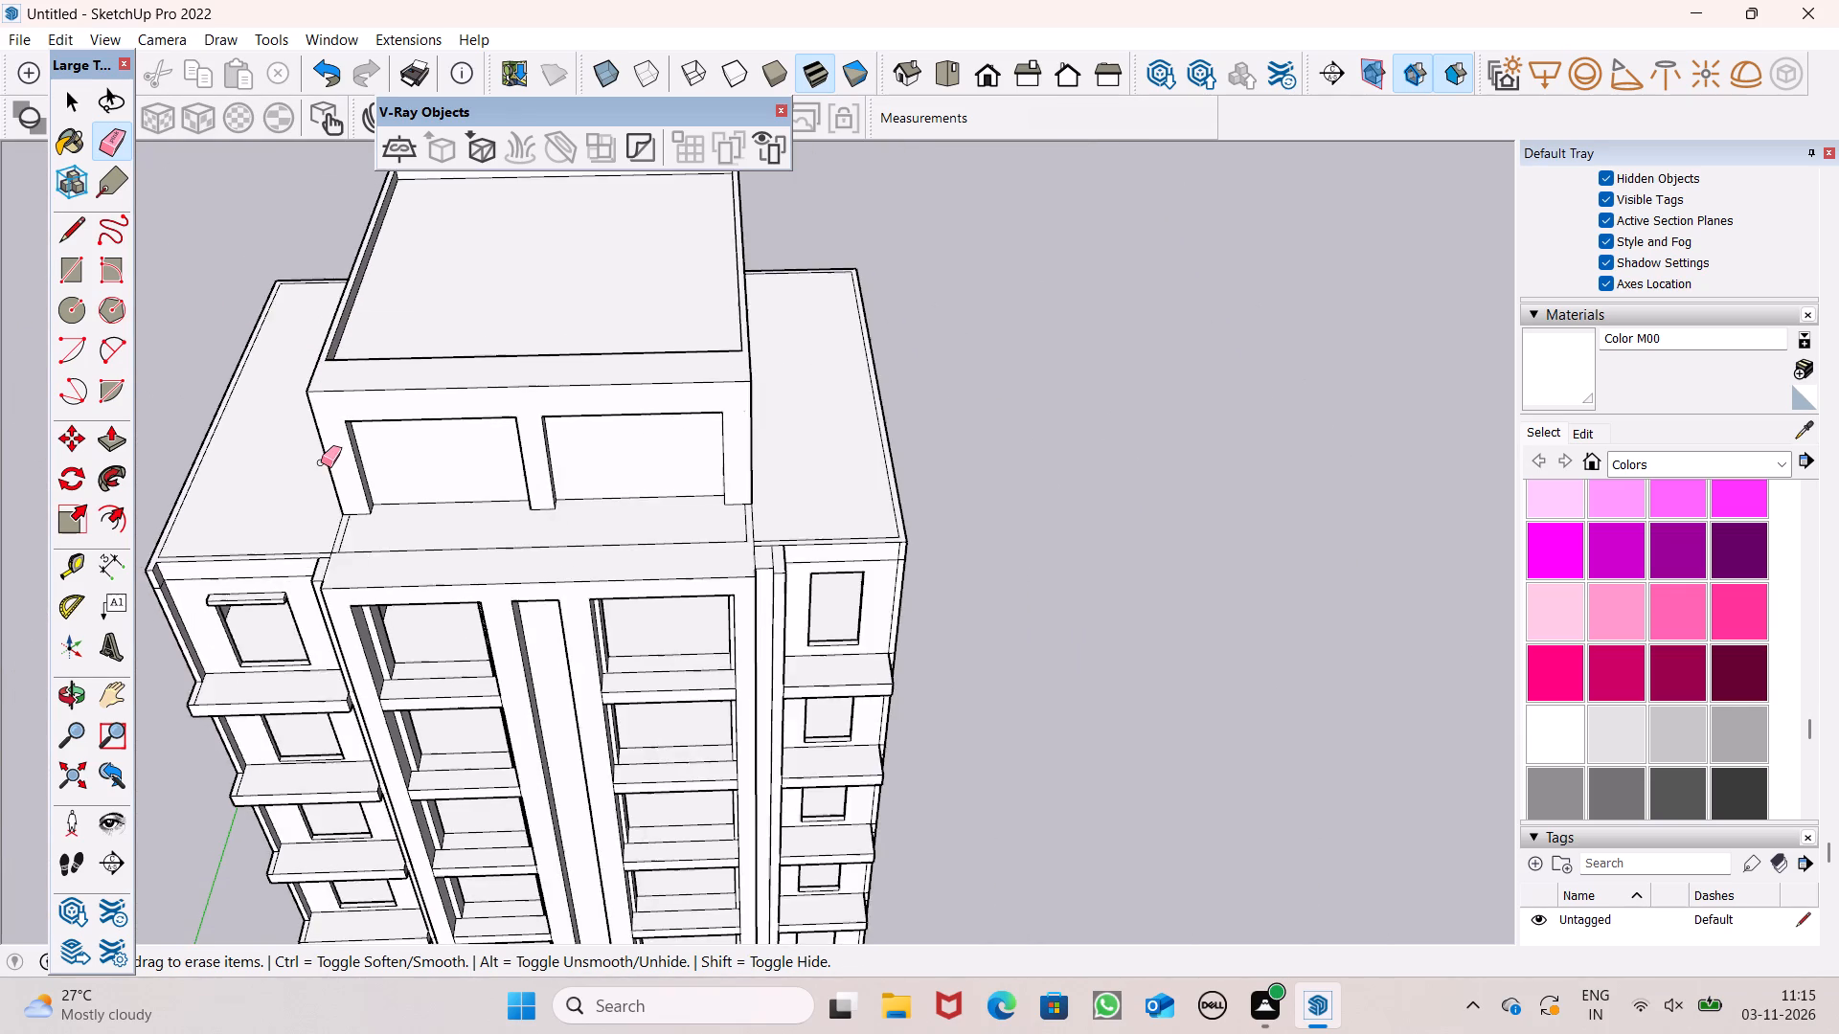
pyautogui.scroll(-5, 321, 462)
pyautogui.scroll(4, 103, 390)
# Draw a line of about 3' 8" along the parapet's front inner edge from its left corner to close the opening with a face.
pyautogui.click(78, 229)
pyautogui.scroll(2, 251, 327)
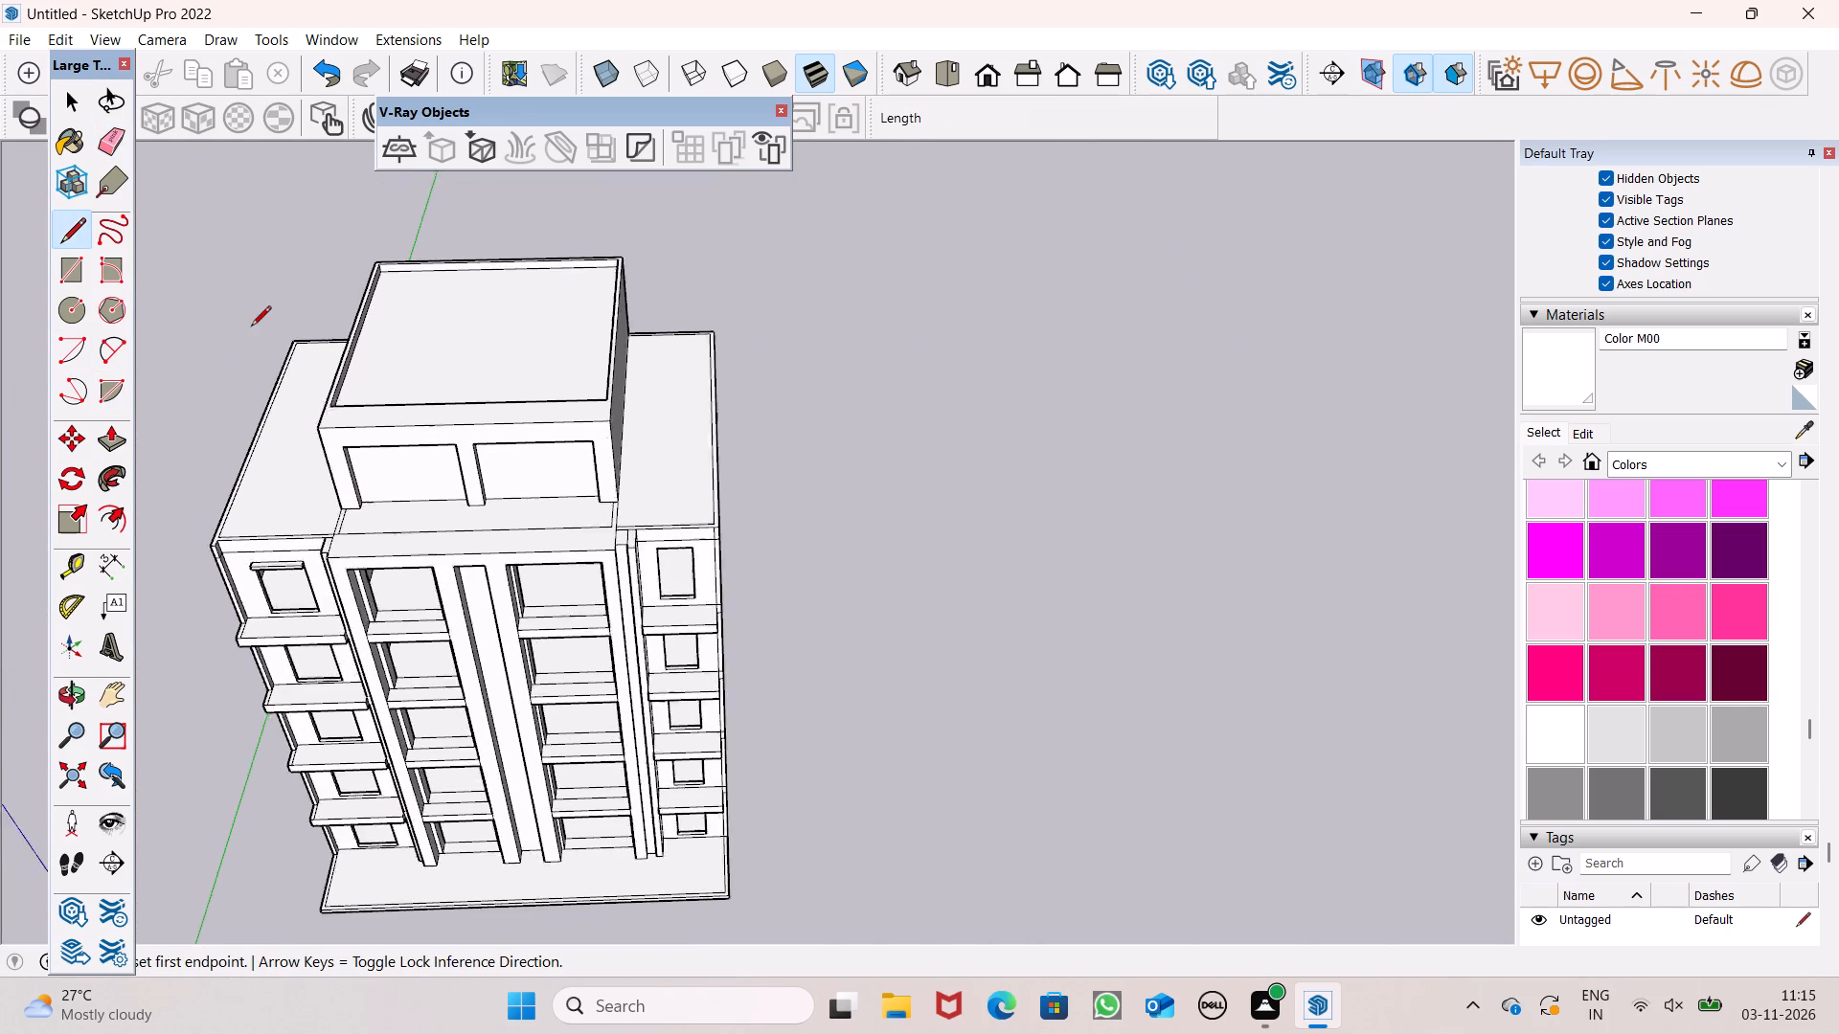
pyautogui.scroll(4, 251, 327)
pyautogui.click(370, 445)
pyautogui.click(410, 443)
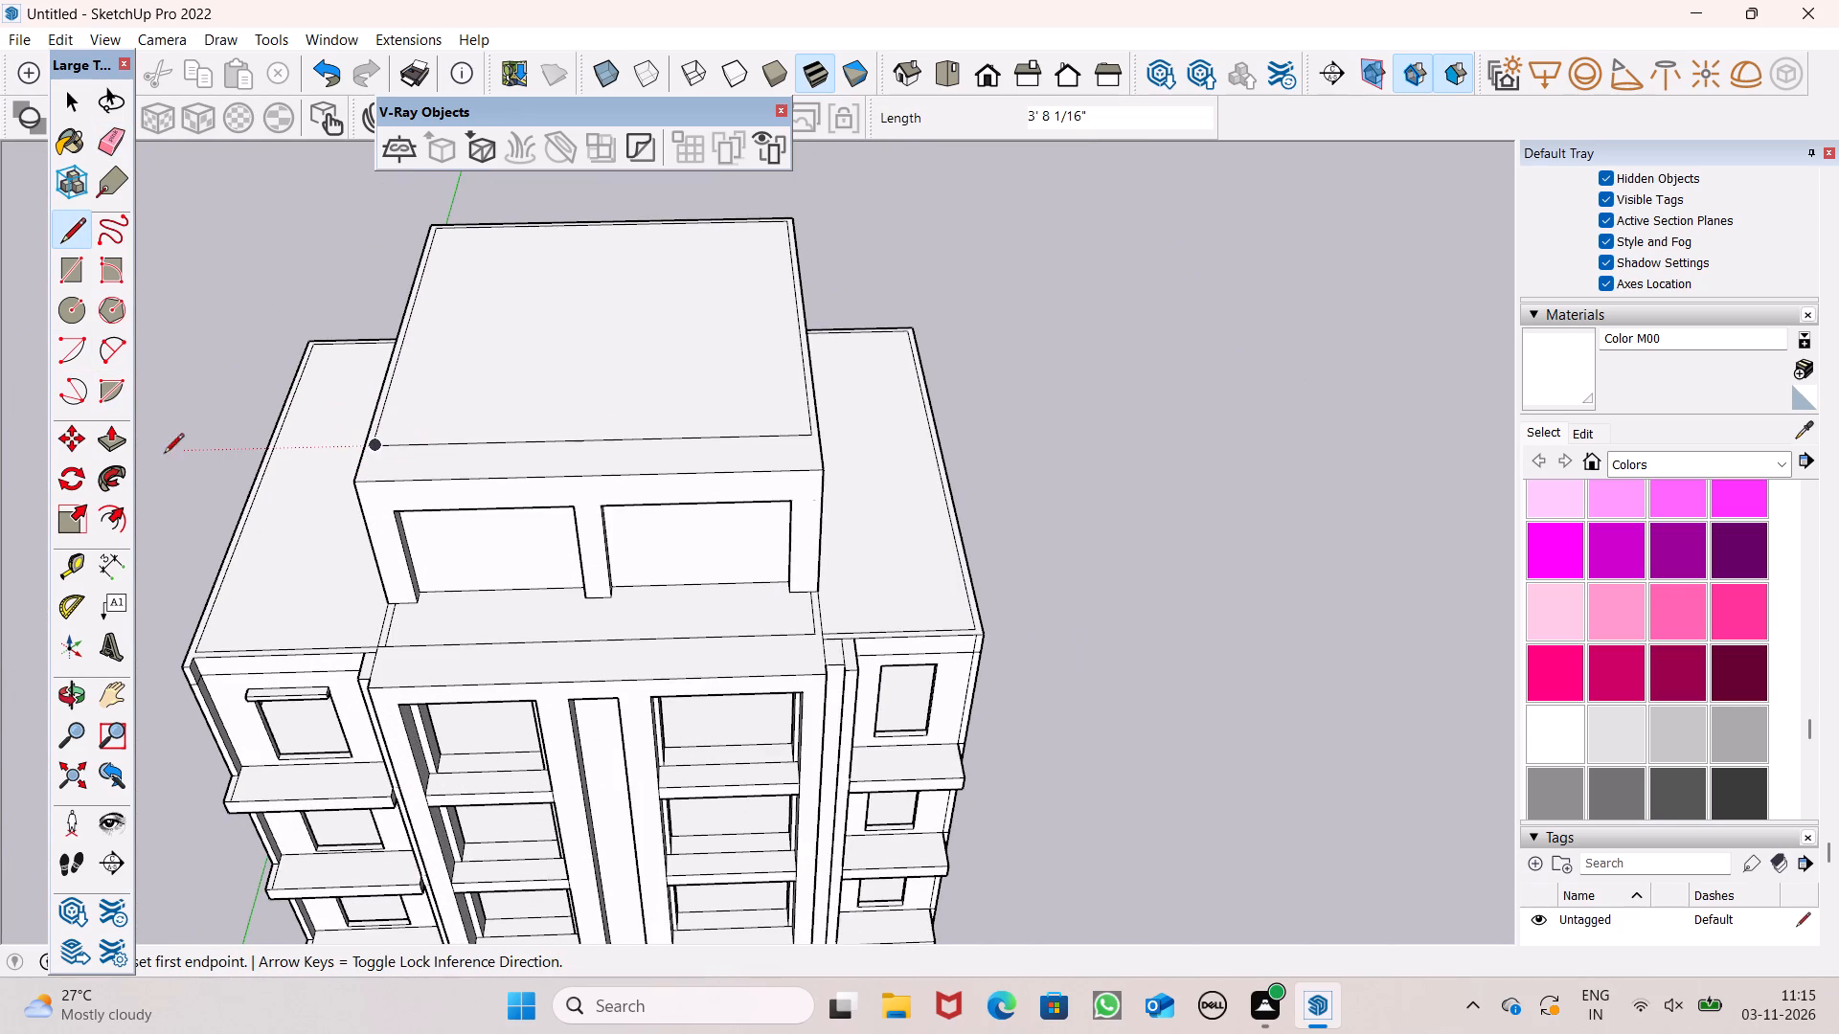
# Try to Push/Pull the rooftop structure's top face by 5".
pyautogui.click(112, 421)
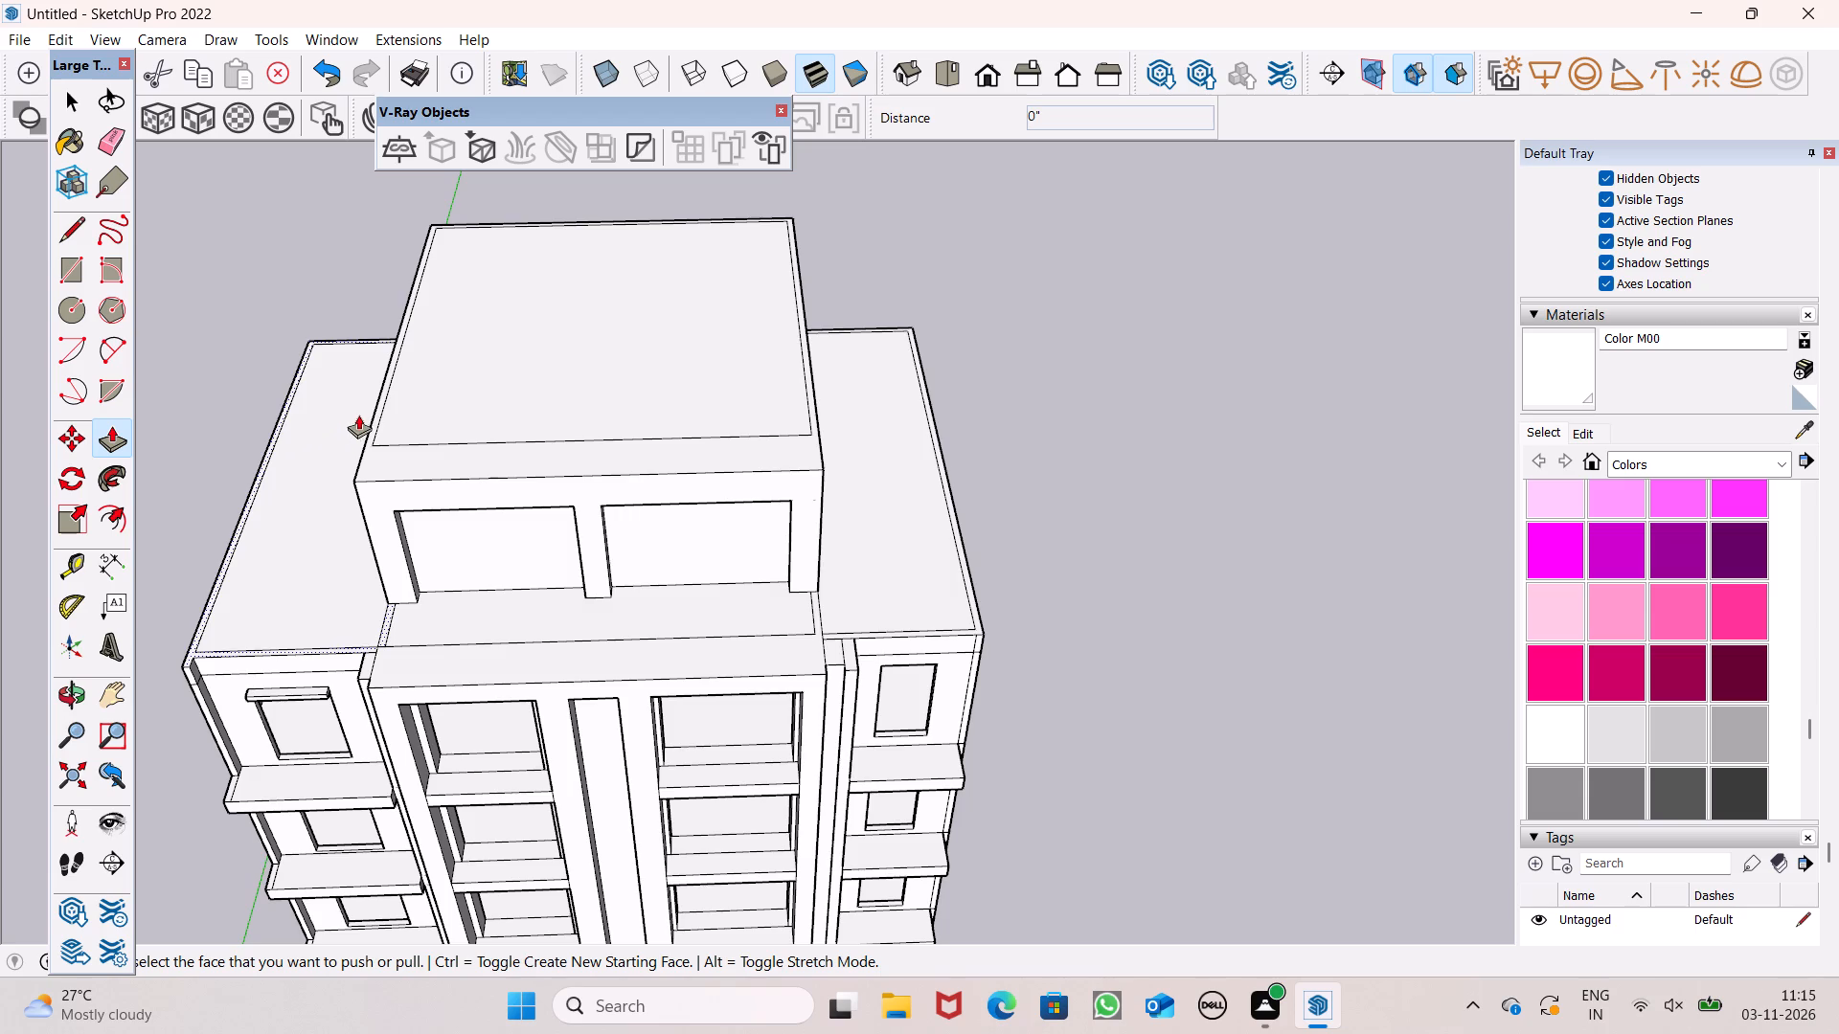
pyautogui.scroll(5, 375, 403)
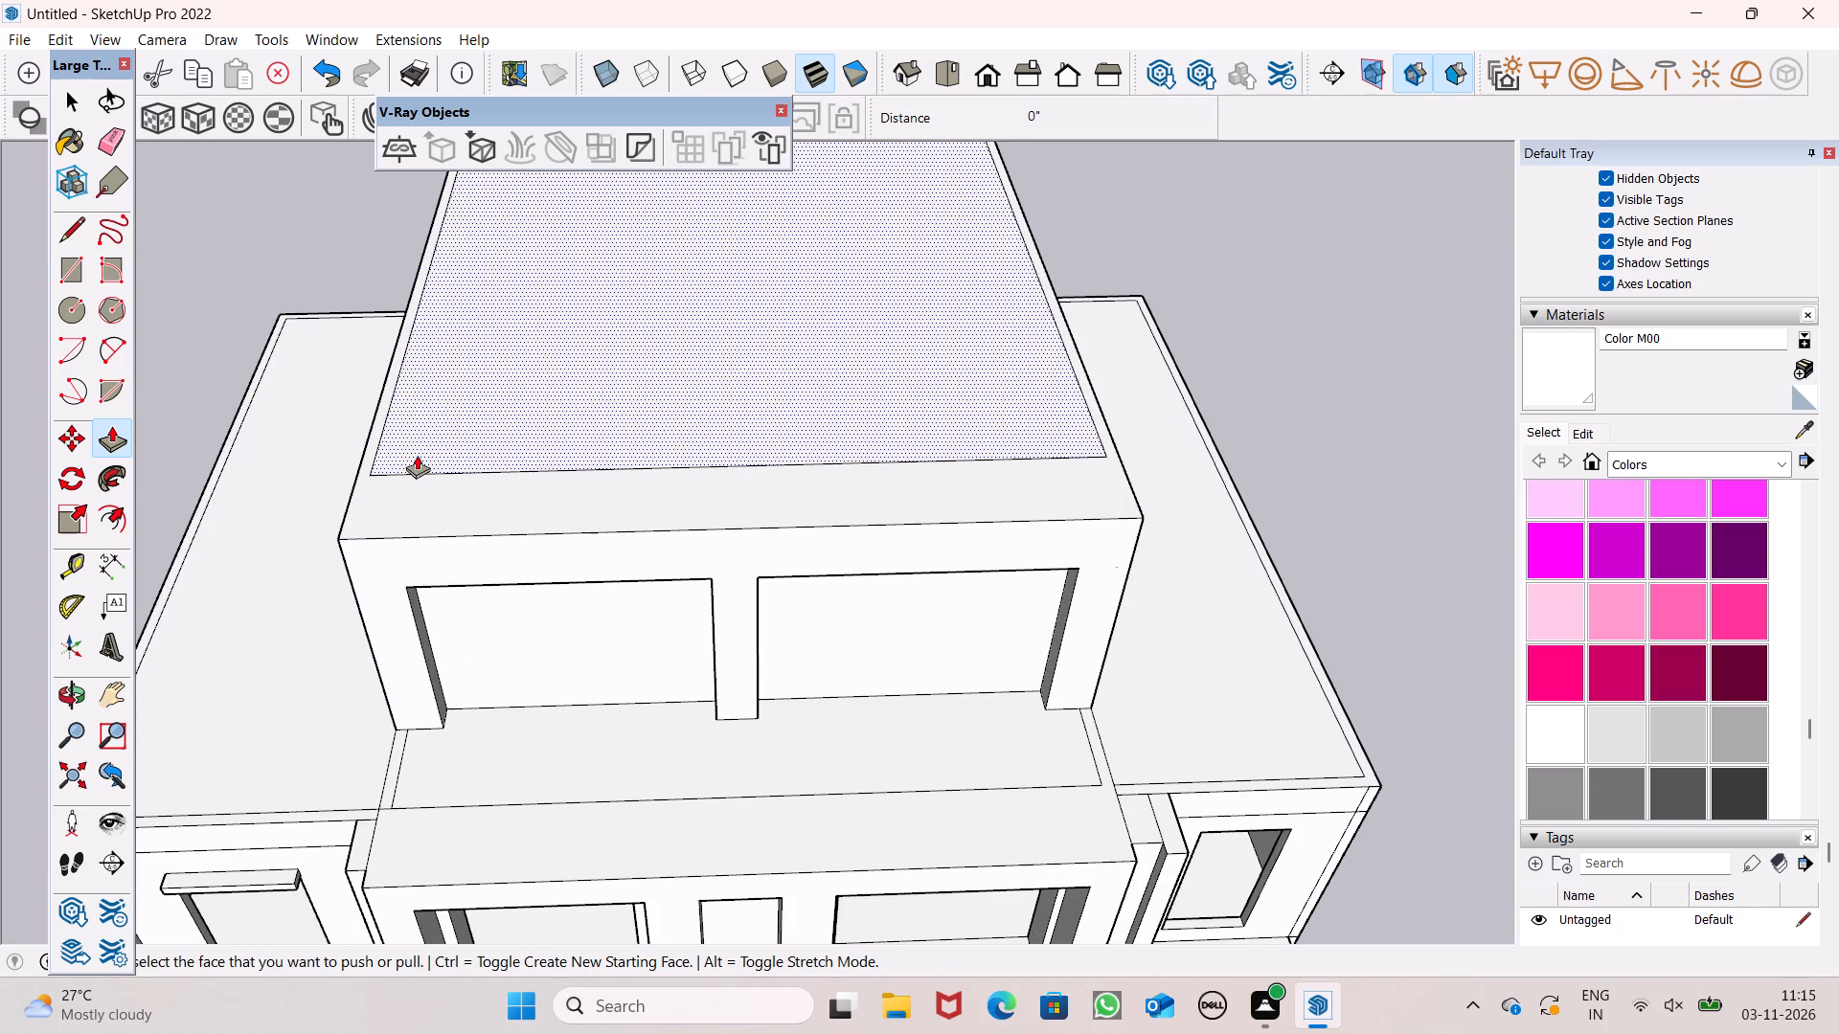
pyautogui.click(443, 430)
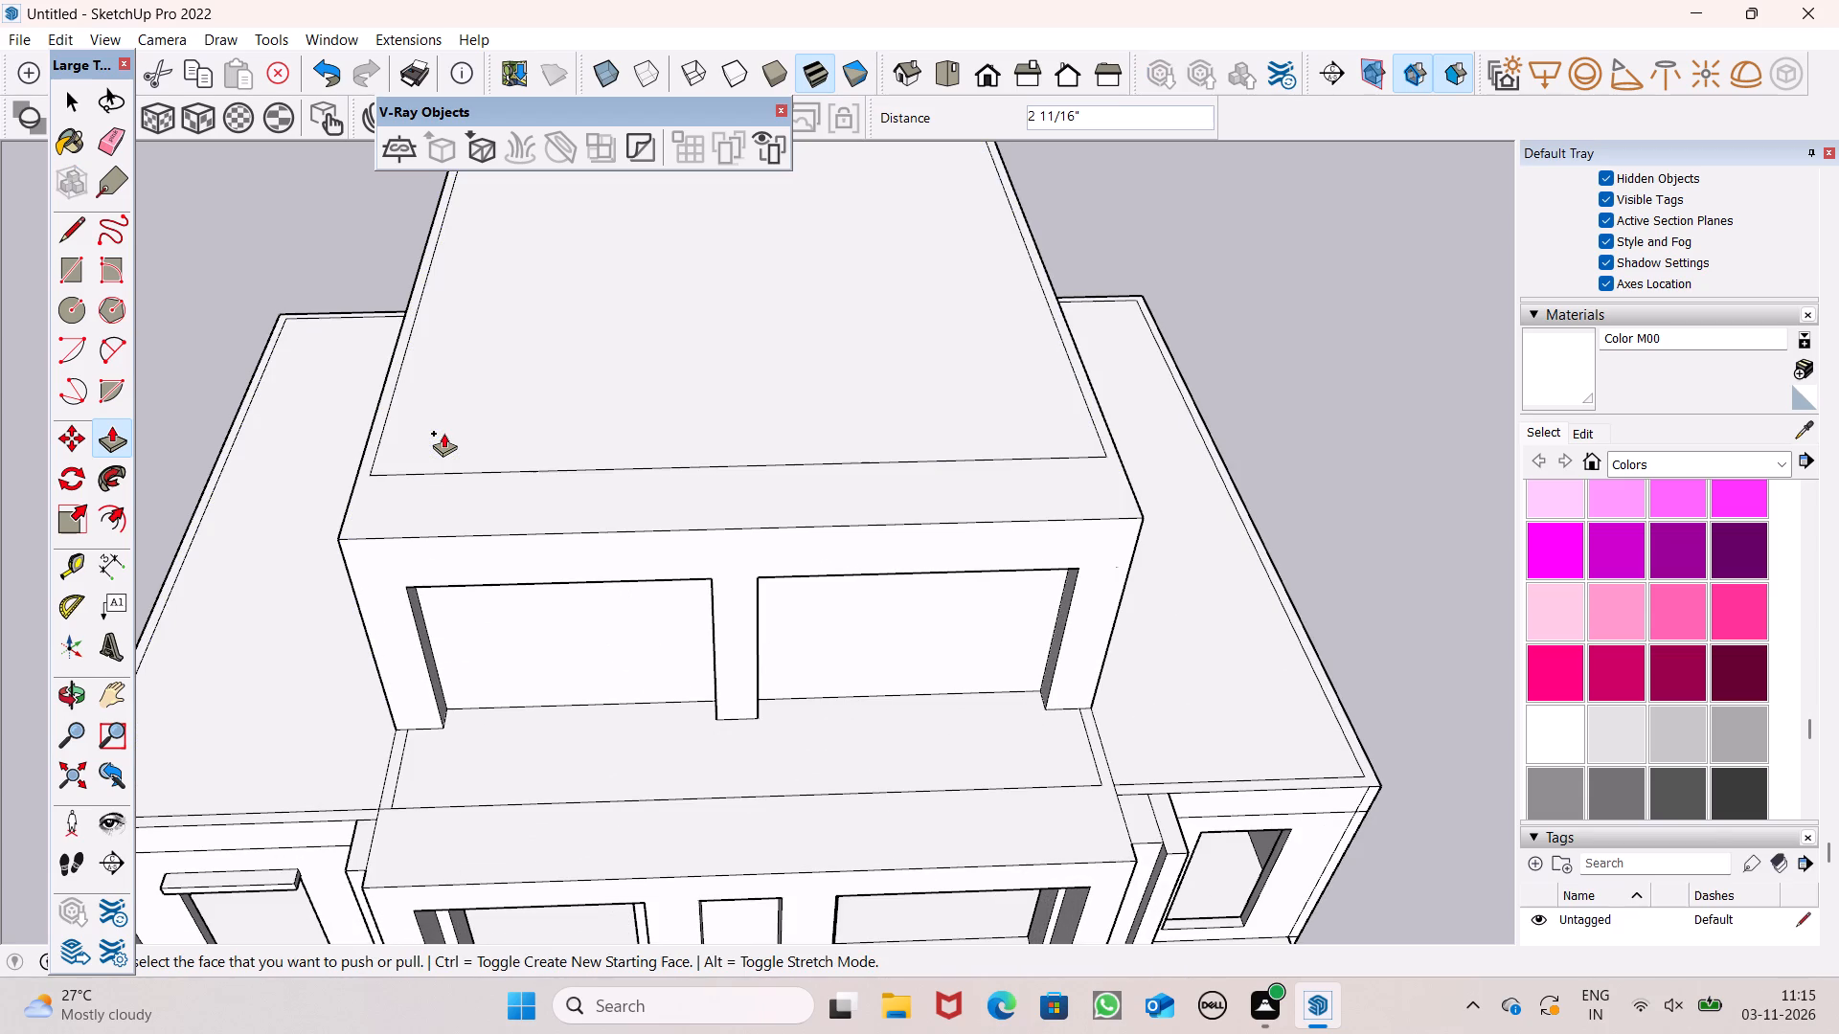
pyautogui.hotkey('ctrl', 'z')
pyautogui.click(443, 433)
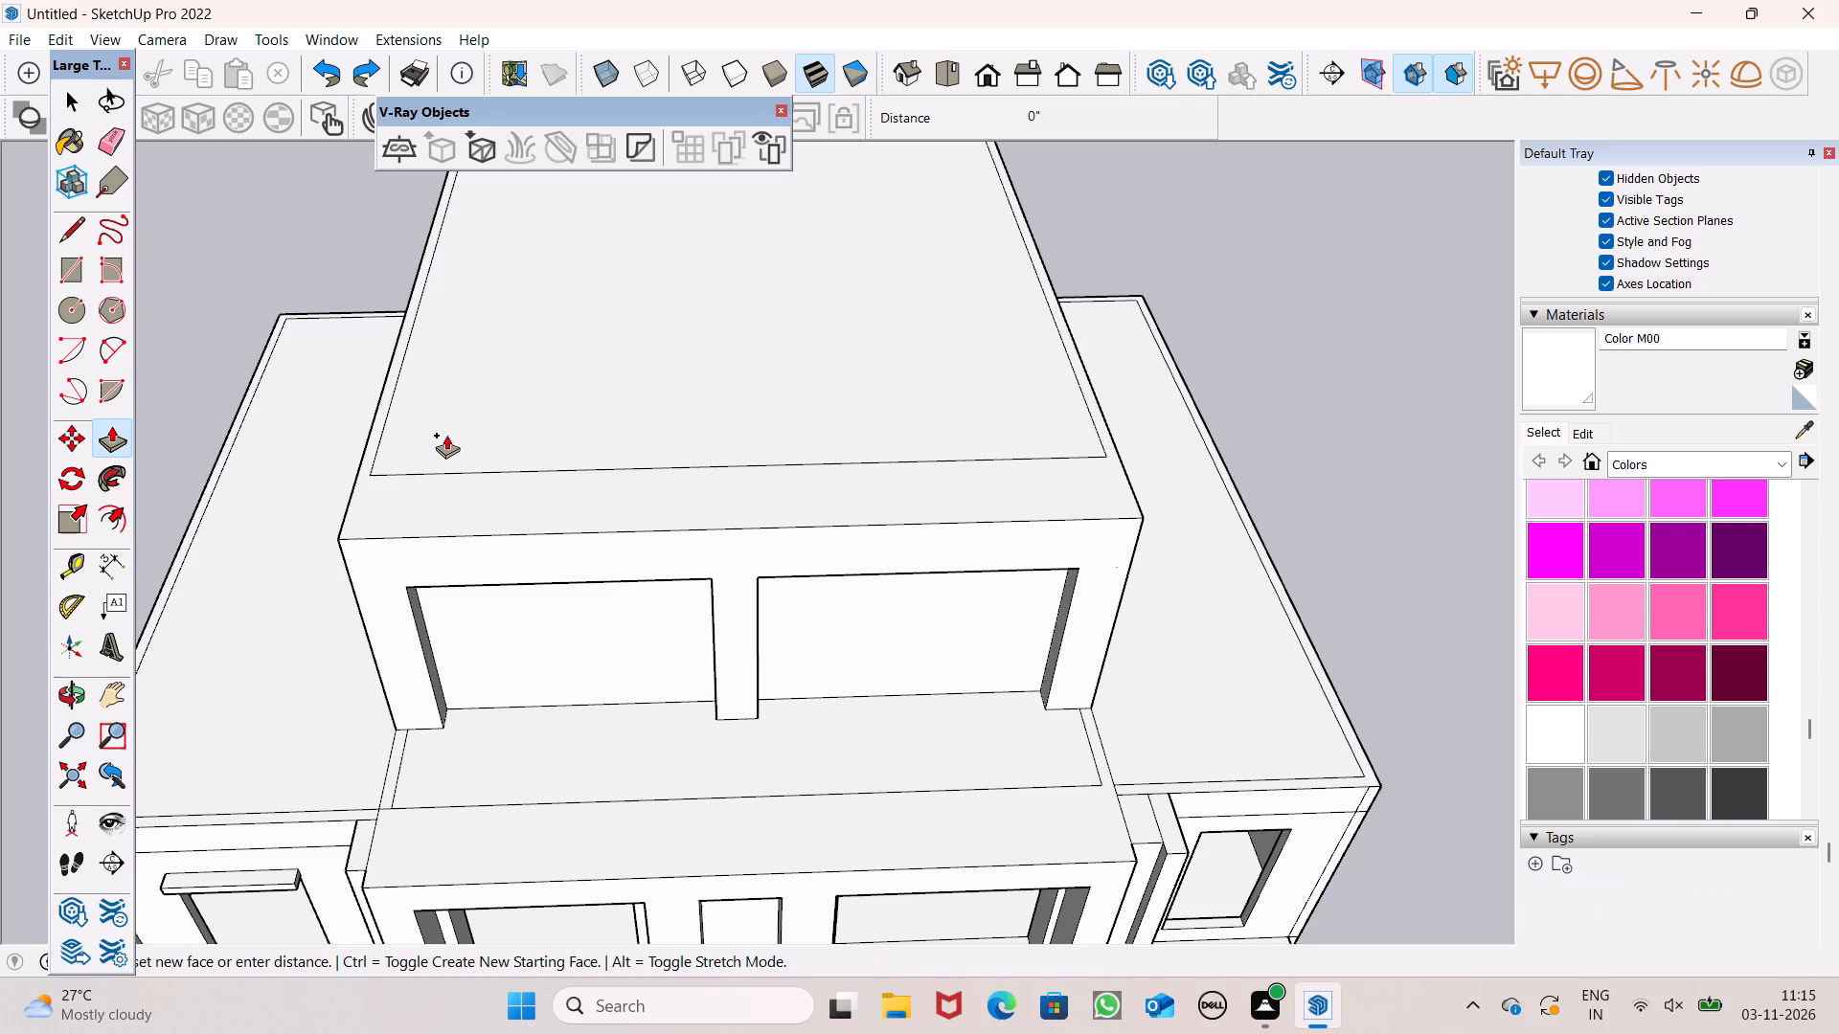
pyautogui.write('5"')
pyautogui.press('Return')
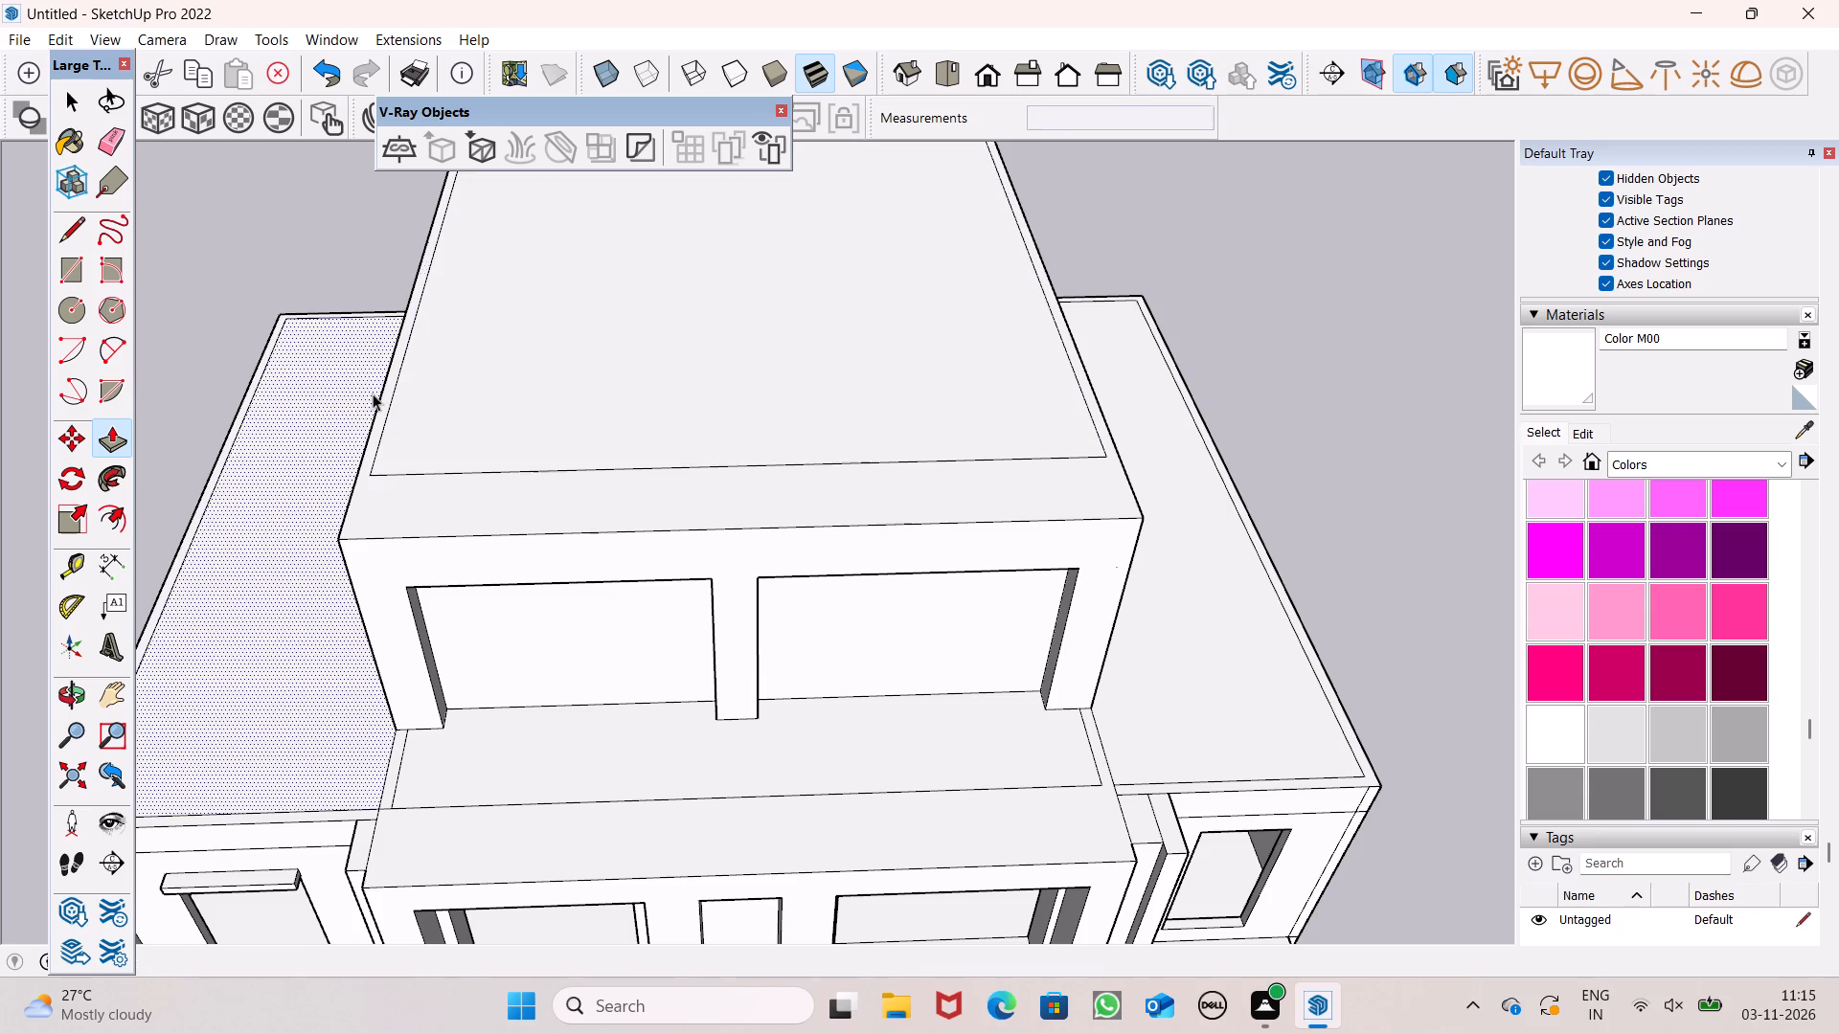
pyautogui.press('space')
# Erase the inset outline edges on the rooftop structure's top so that it forms one clean face.
pyautogui.click(102, 153)
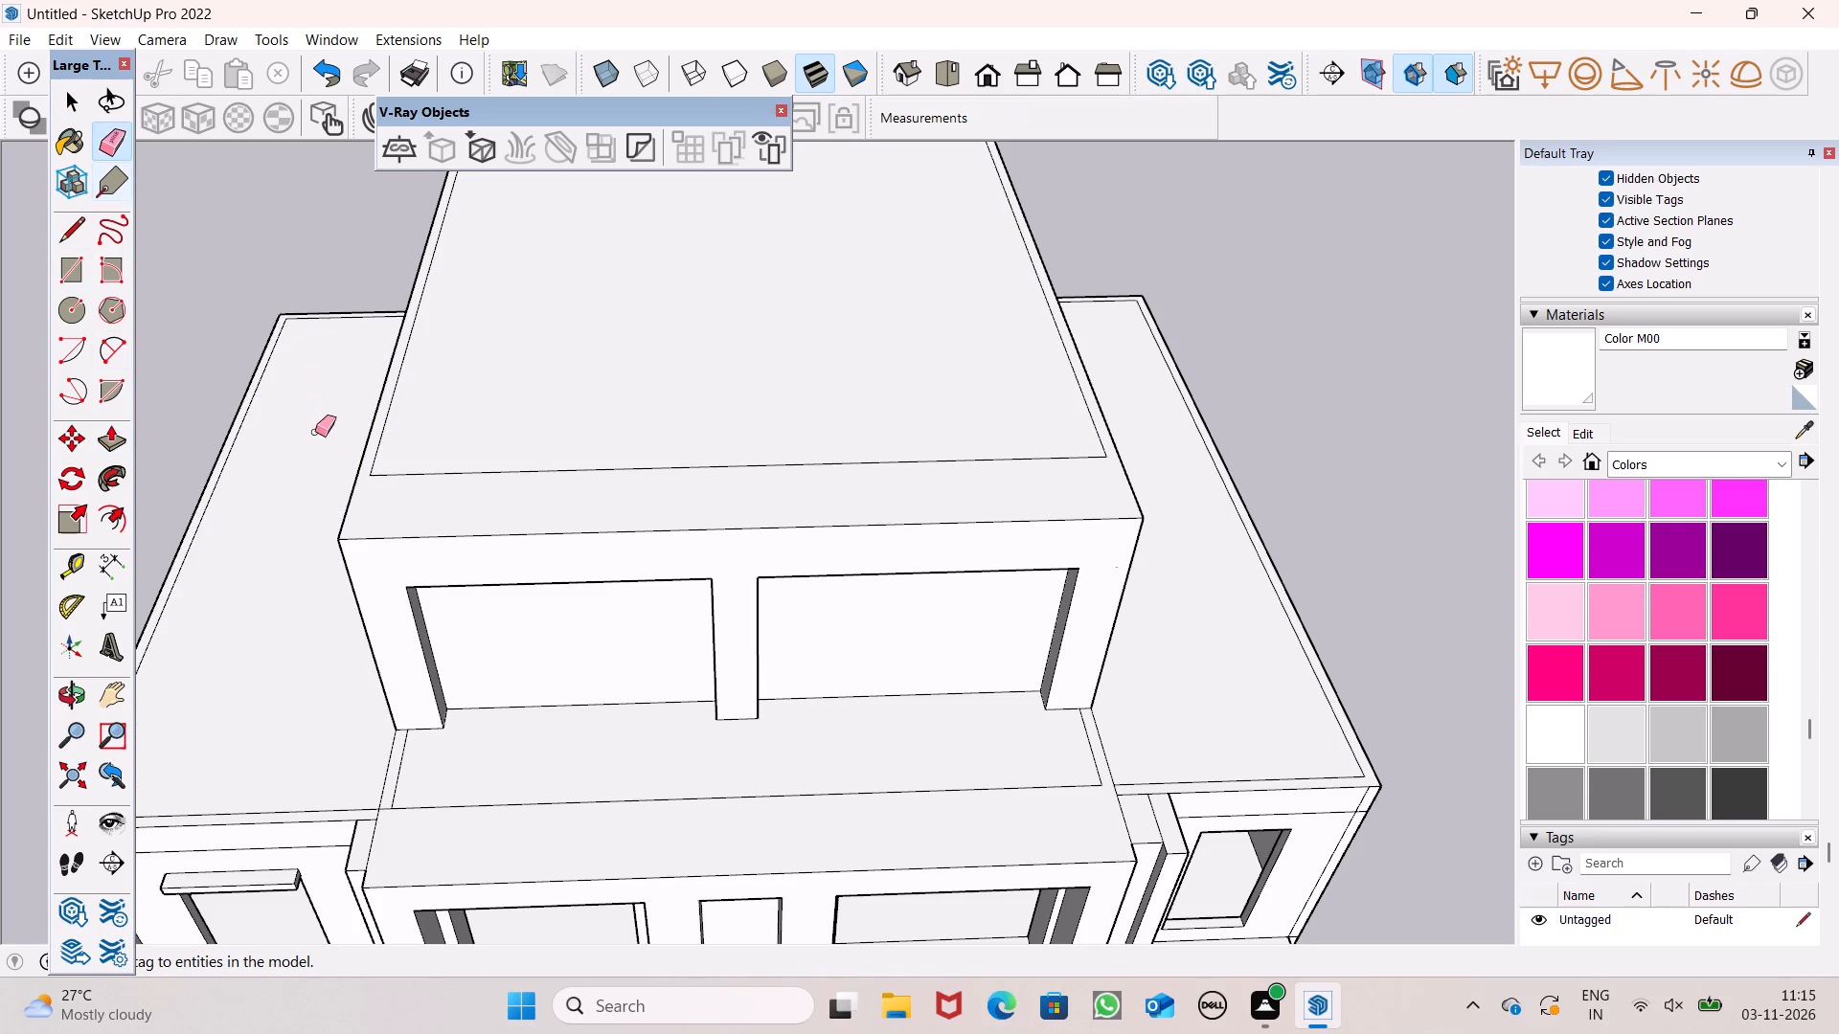
pyautogui.moveTo(361, 473); pyautogui.dragTo(382, 472)
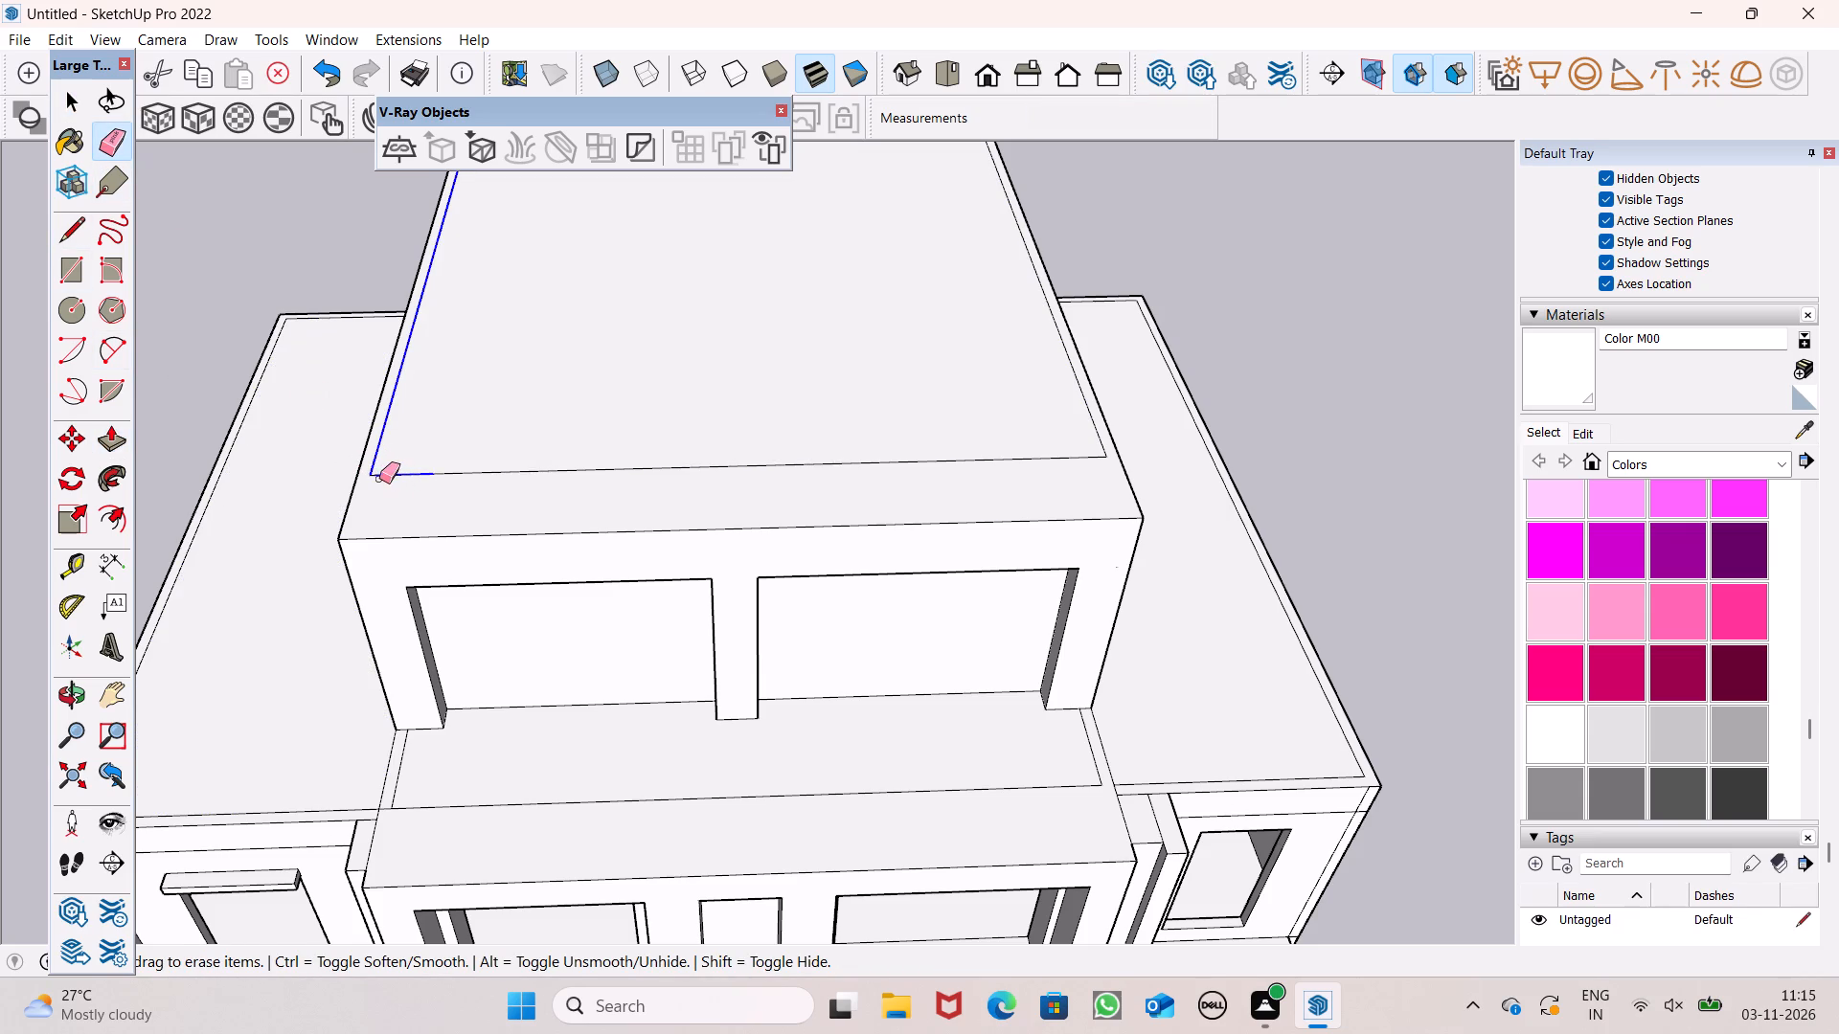
pyautogui.moveTo(379, 479); pyautogui.dragTo(447, 479)
pyautogui.scroll(-6, 420, 486)
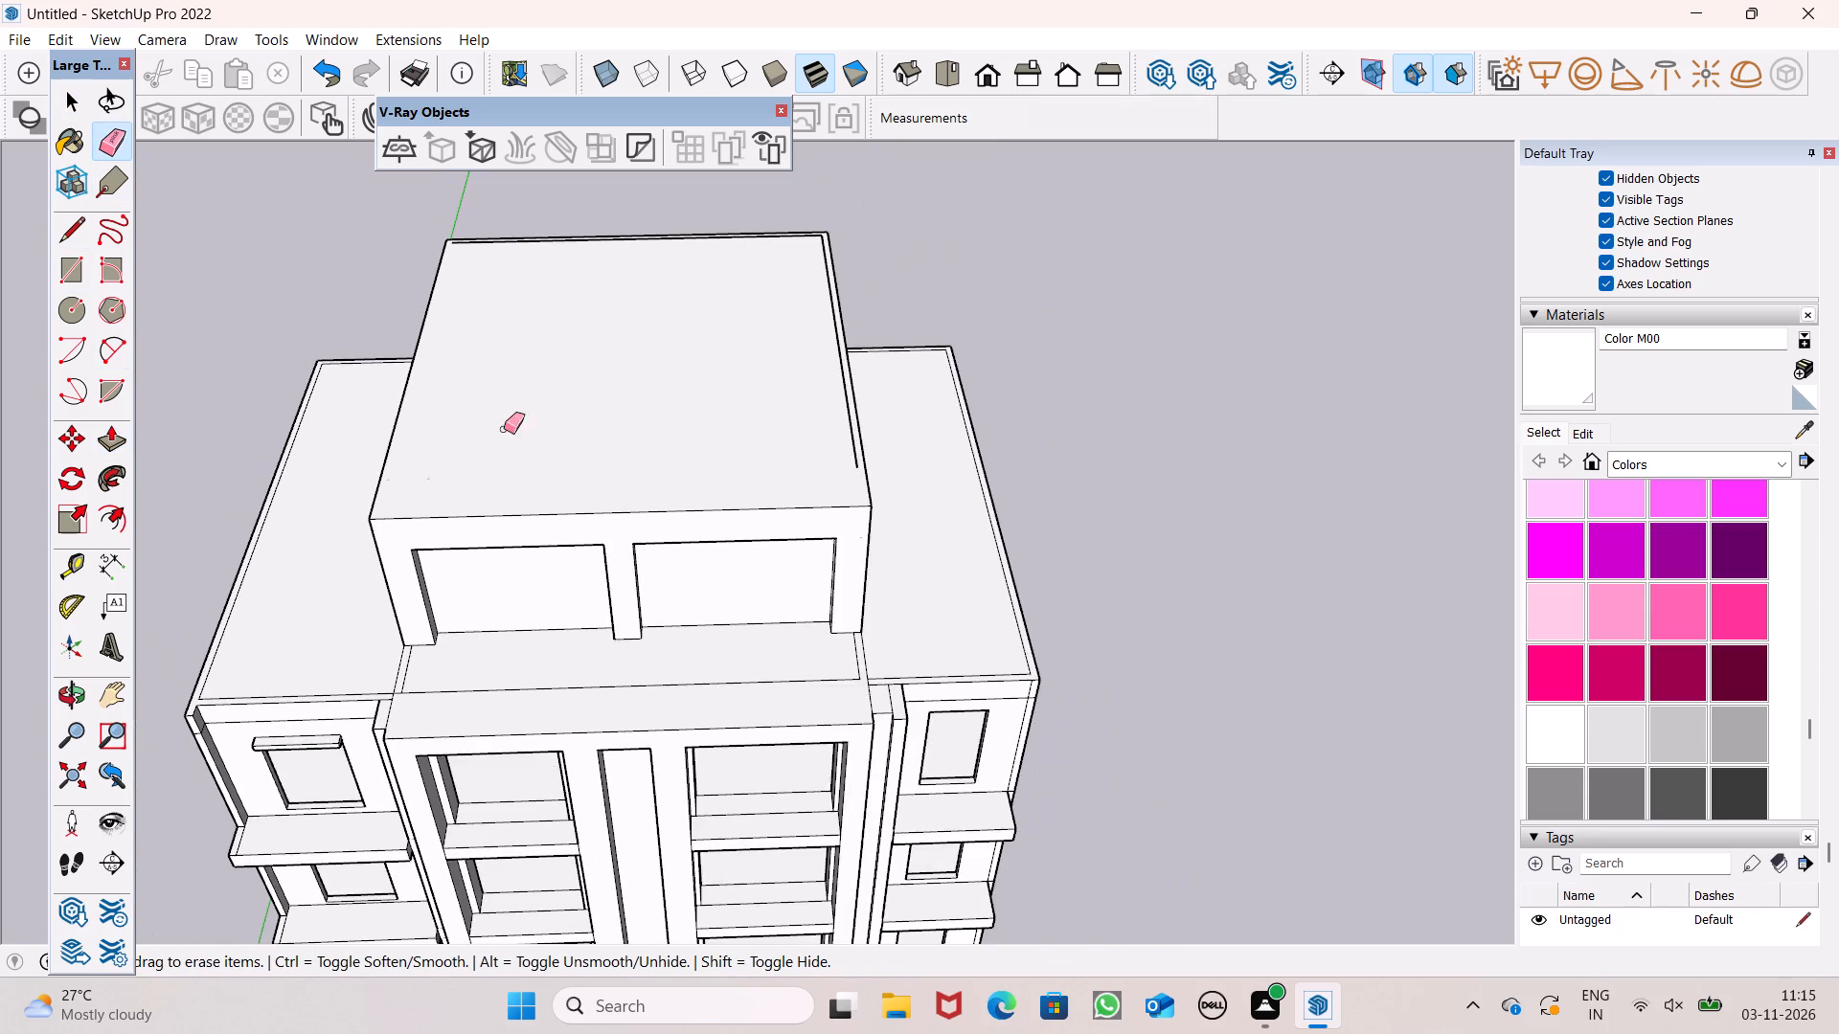
pyautogui.scroll(6, 766, 309)
pyautogui.scroll(7, 801, 226)
pyautogui.moveTo(800, 240); pyautogui.dragTo(798, 249)
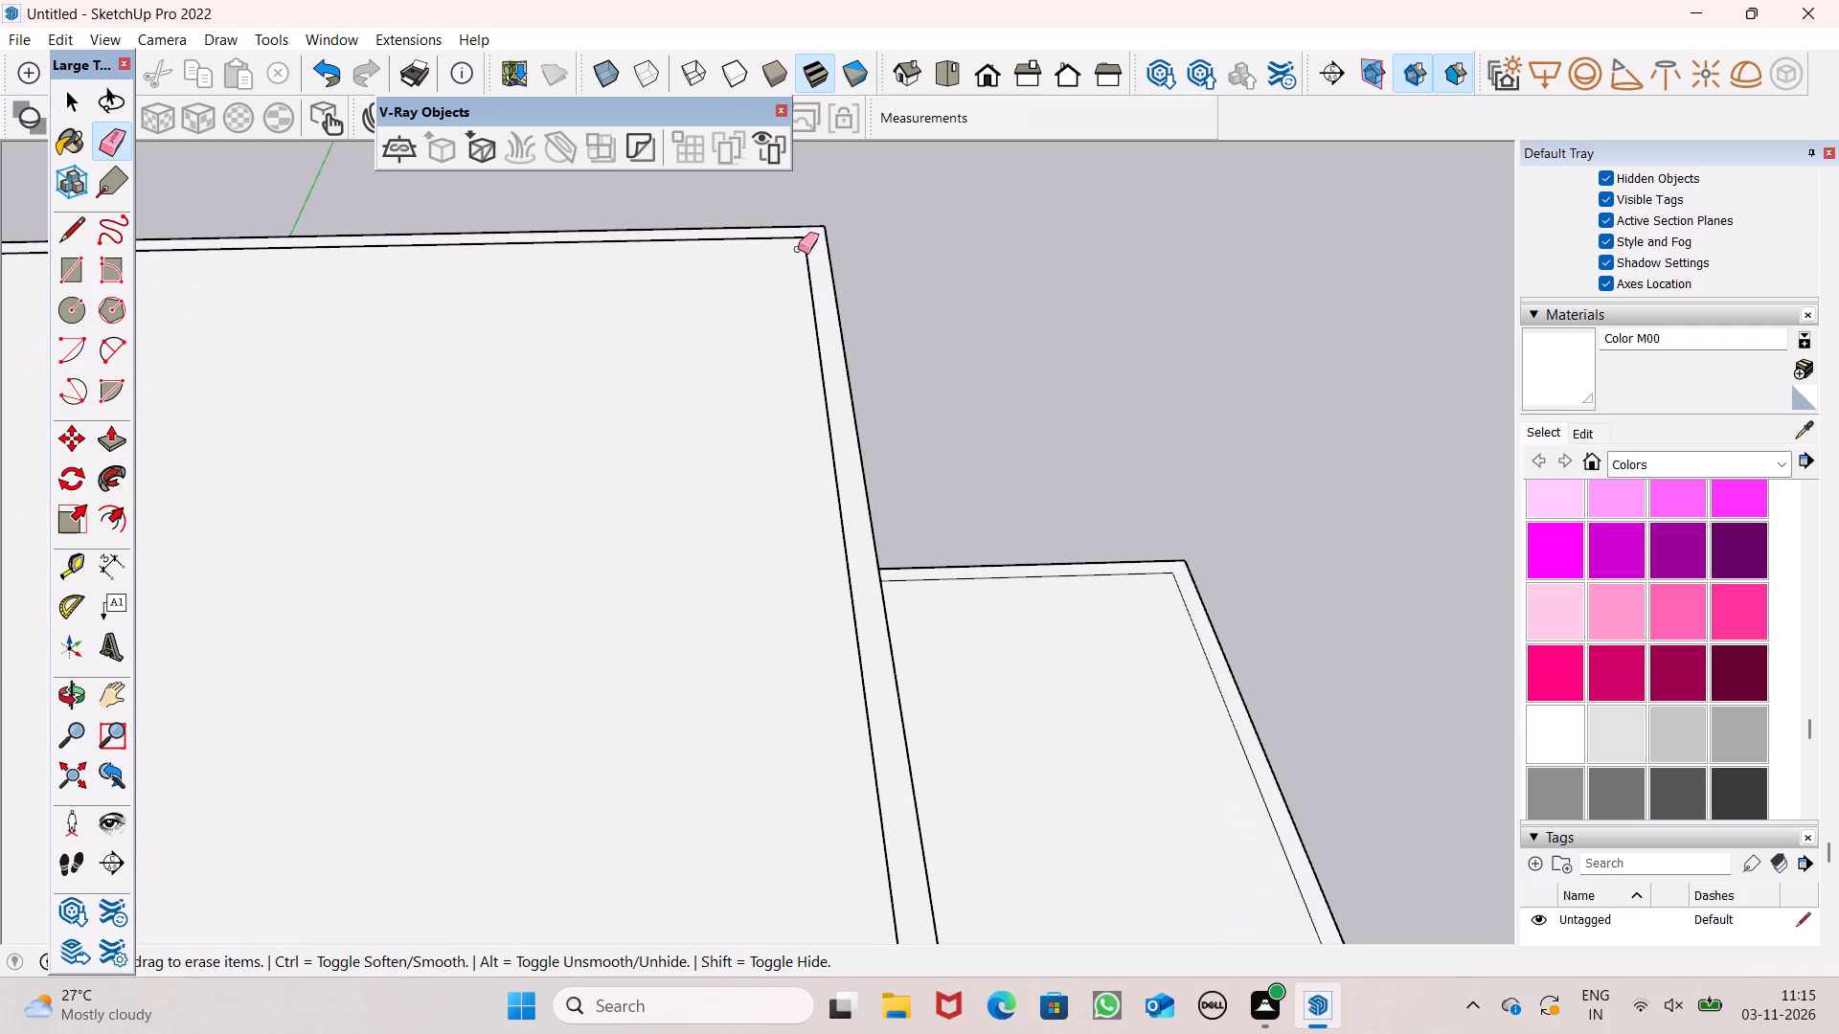
pyautogui.moveTo(798, 249); pyautogui.dragTo(809, 251)
pyautogui.scroll(-9, 558, 291)
pyautogui.press('space')
pyautogui.press('space')
pyautogui.press('space')
pyautogui.press('space')
pyautogui.press('space')
pyautogui.press('space')
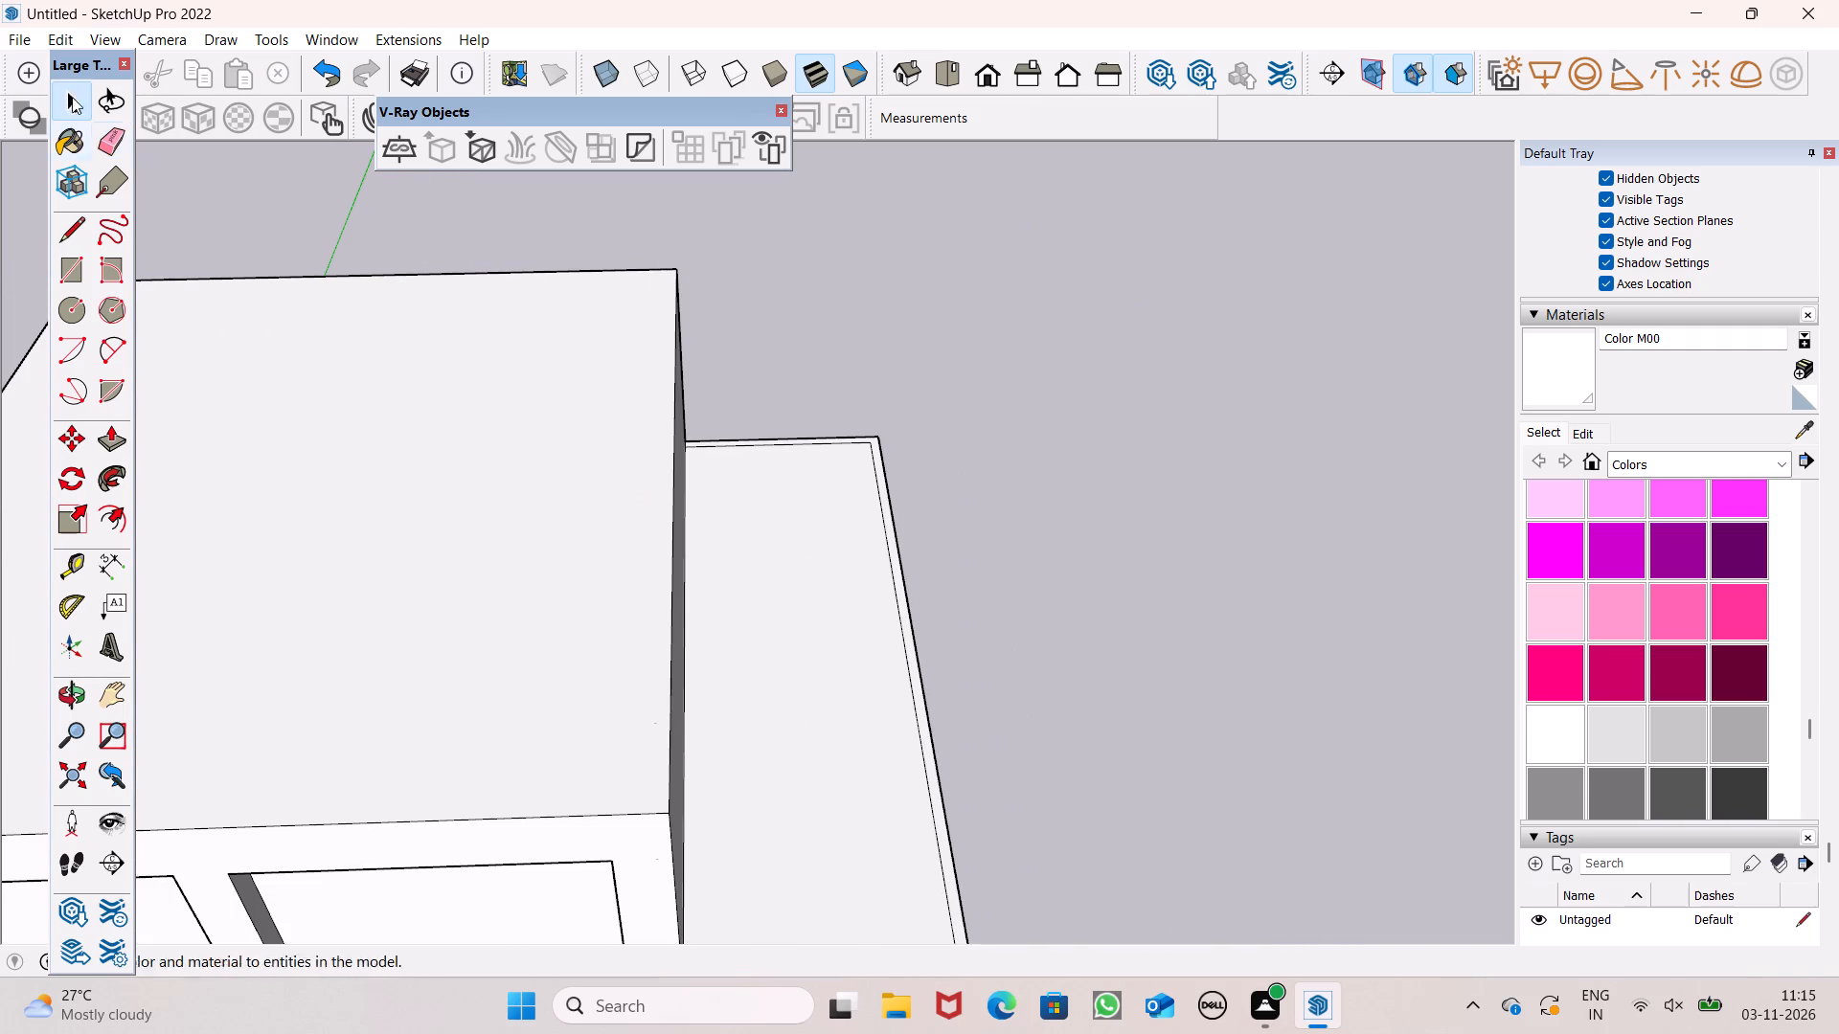
# Draw a line about 49' 3 1/2" long from front to back across the rooftop structure's top, marking a narrow strip along its right side.
pyautogui.scroll(-6, 549, 348)
pyautogui.moveTo(564, 459); pyautogui.dragTo(633, 439, button='middle')
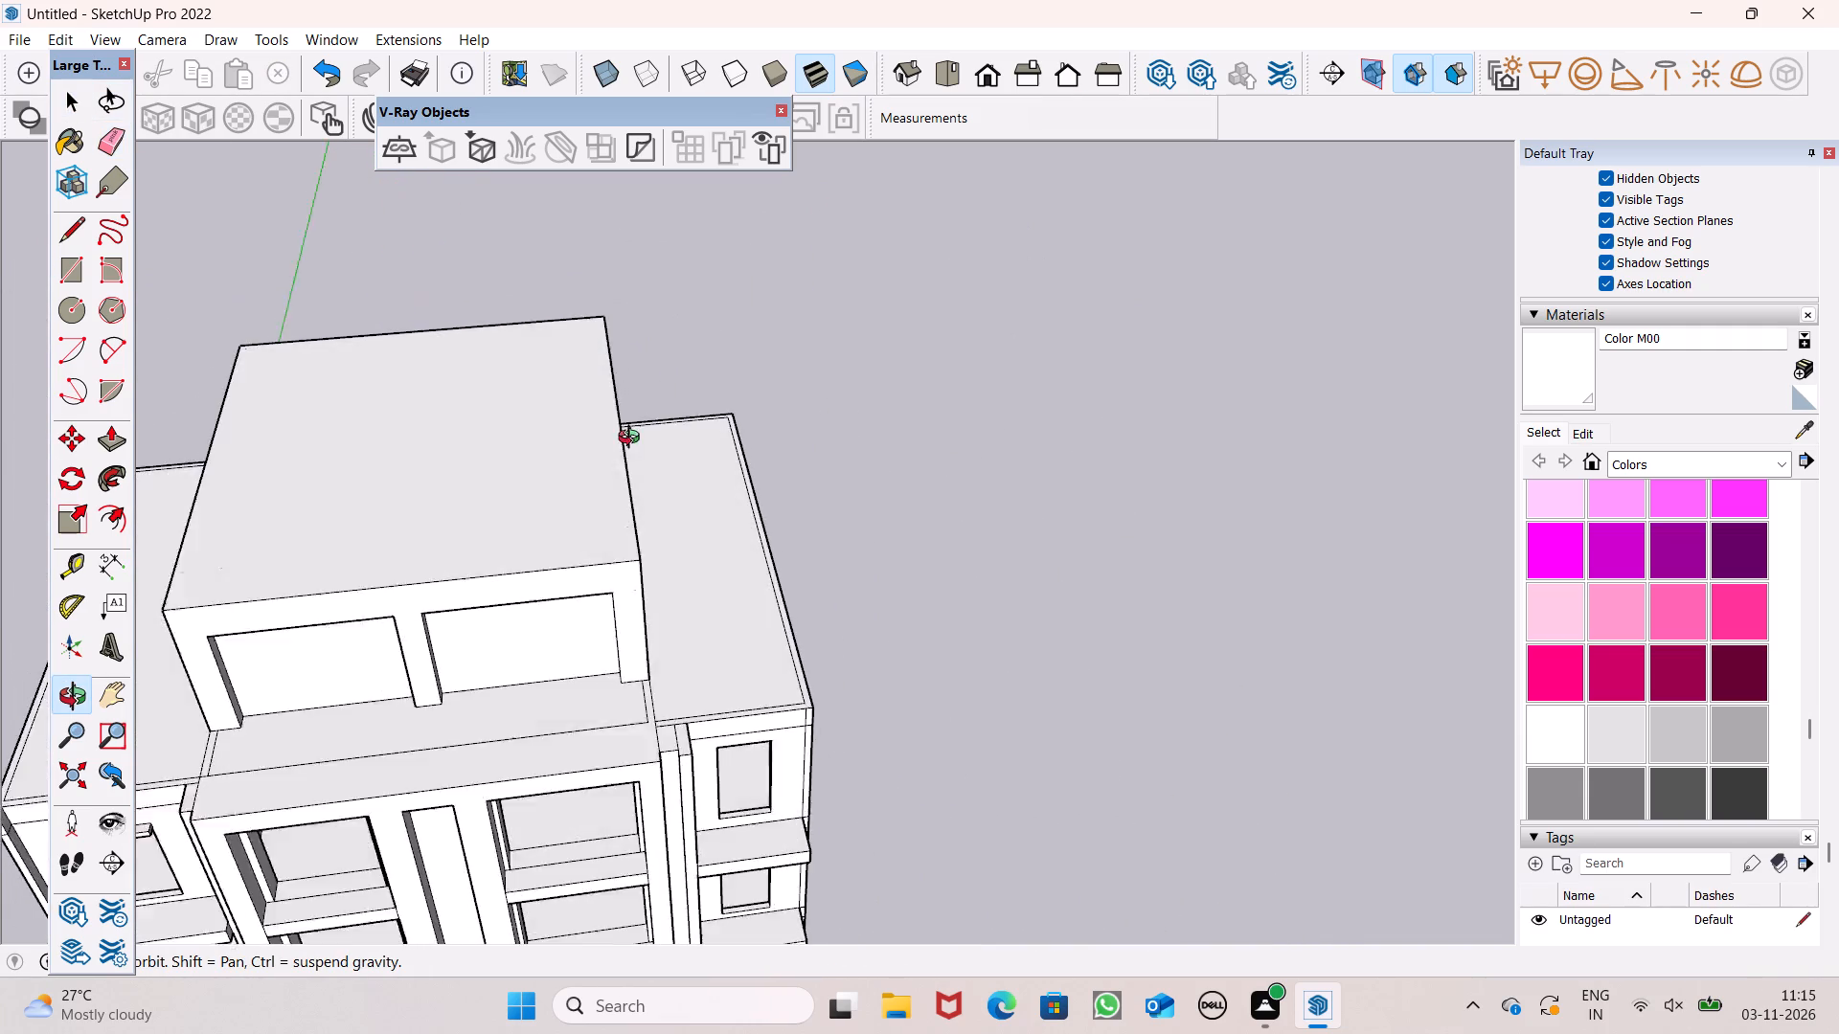
pyautogui.moveTo(633, 439); pyautogui.dragTo(570, 591, button='middle')
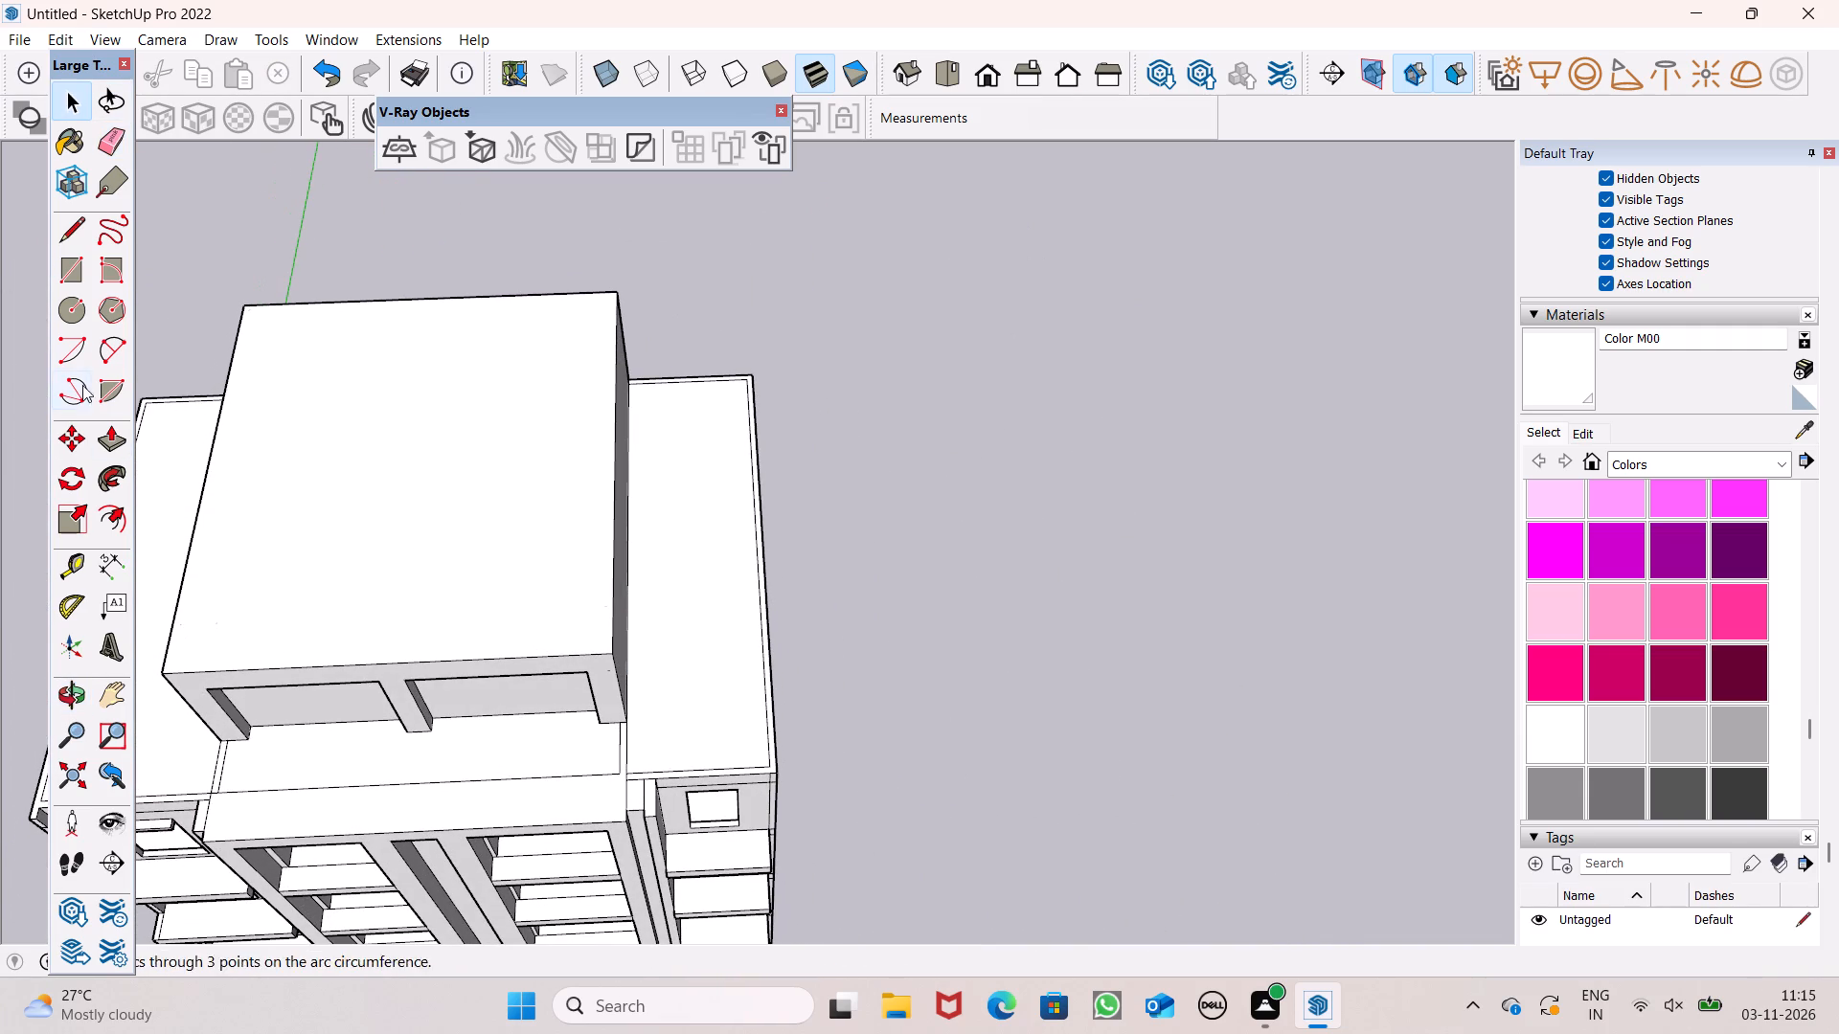
pyautogui.click(75, 214)
pyautogui.moveTo(486, 616); pyautogui.dragTo(514, 676, button='middle')
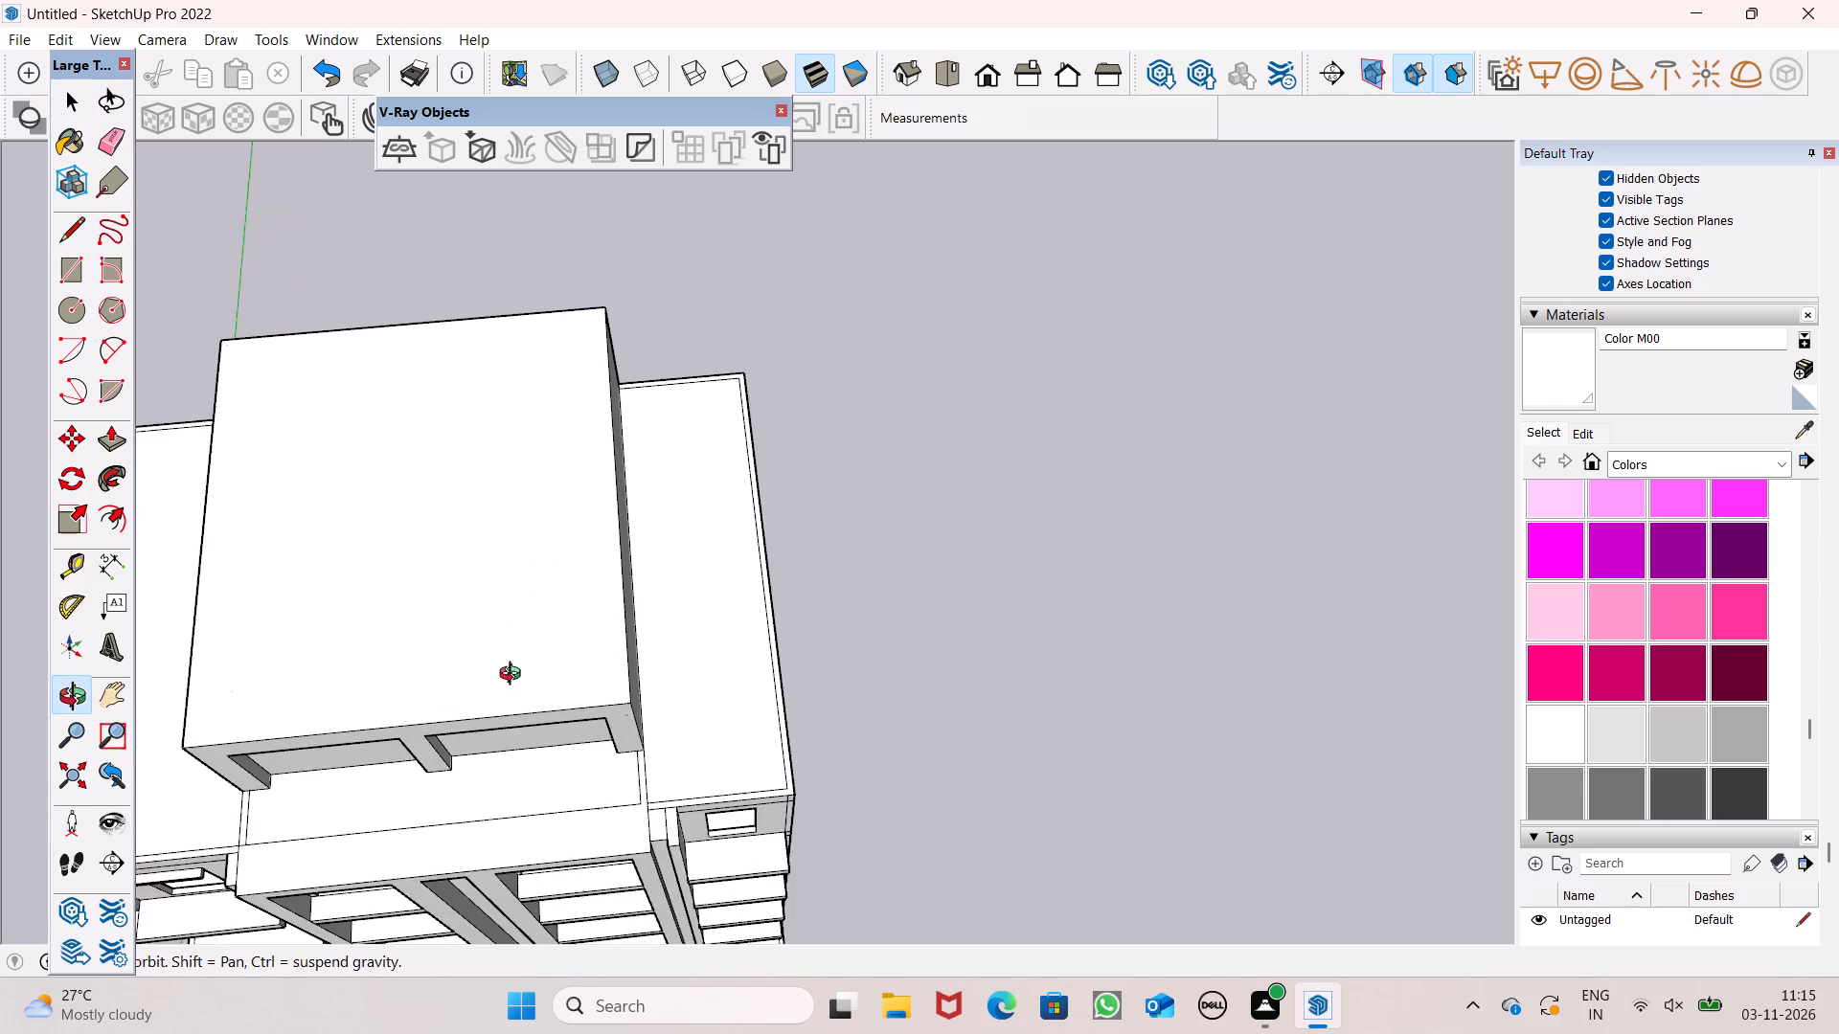
pyautogui.moveTo(514, 676); pyautogui.dragTo(518, 677, button='middle')
pyautogui.scroll(3, 514, 679)
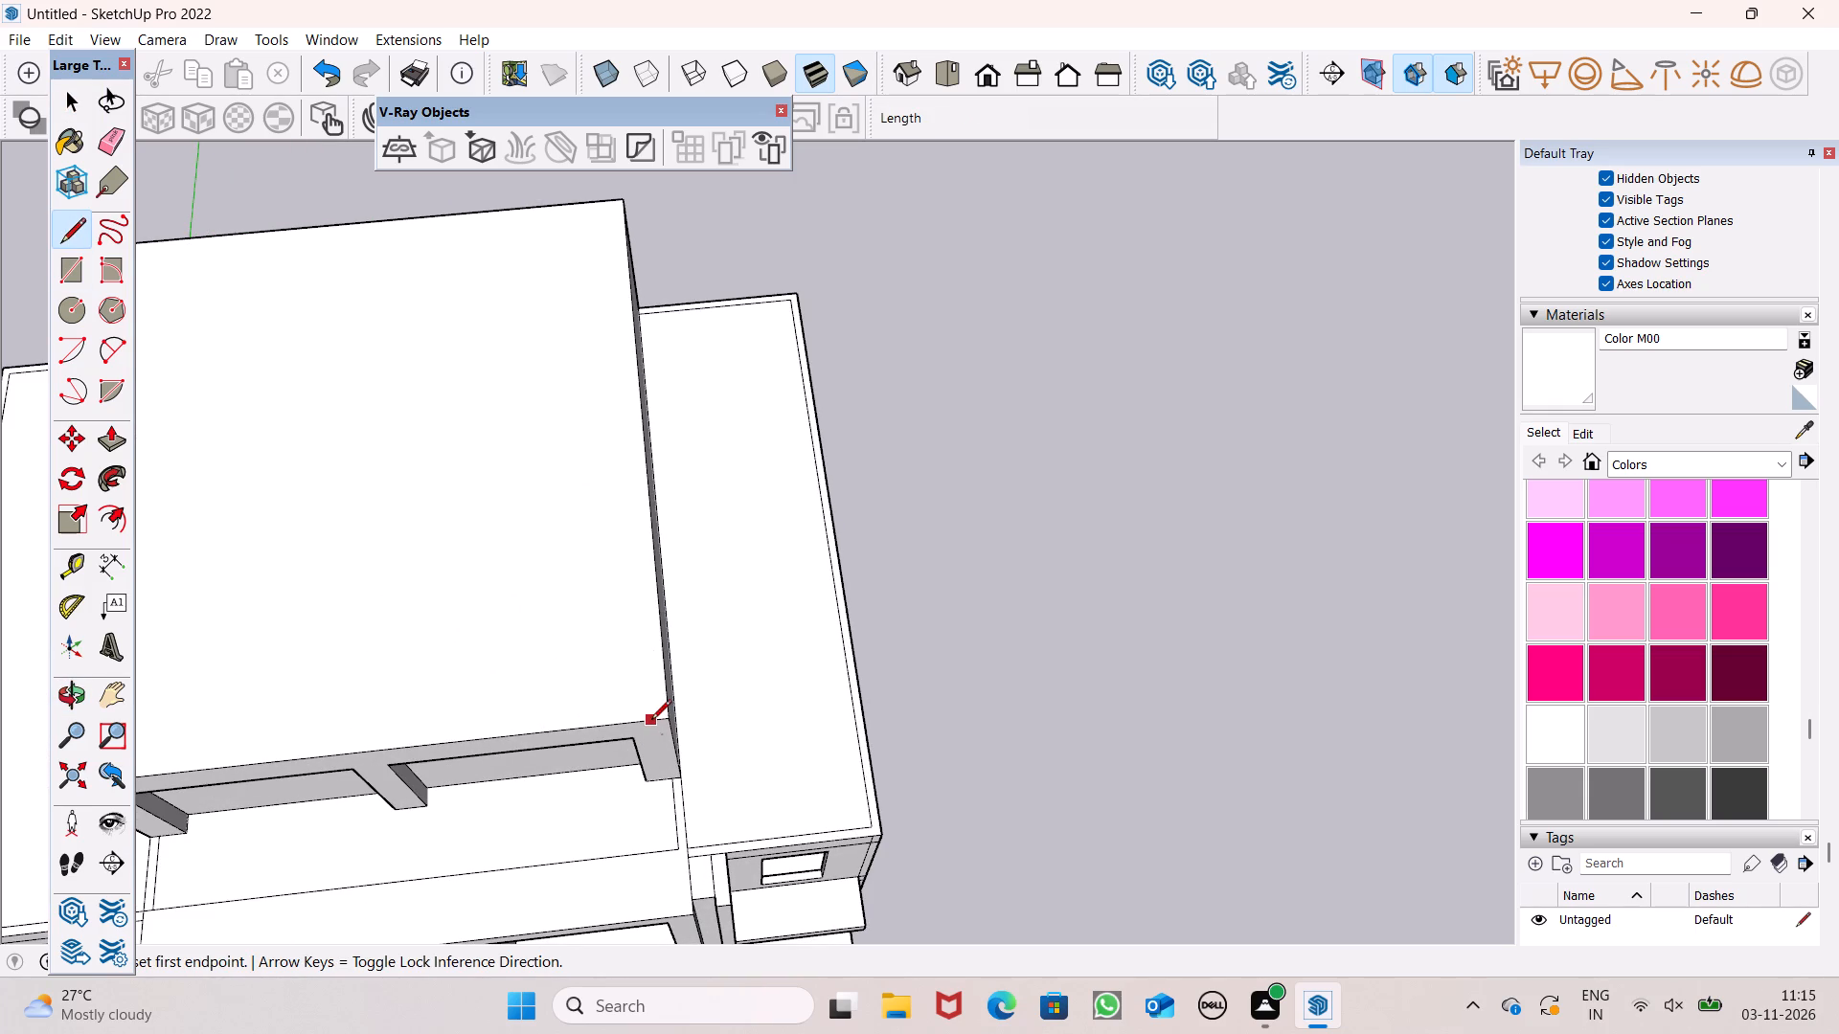
pyautogui.click(602, 721)
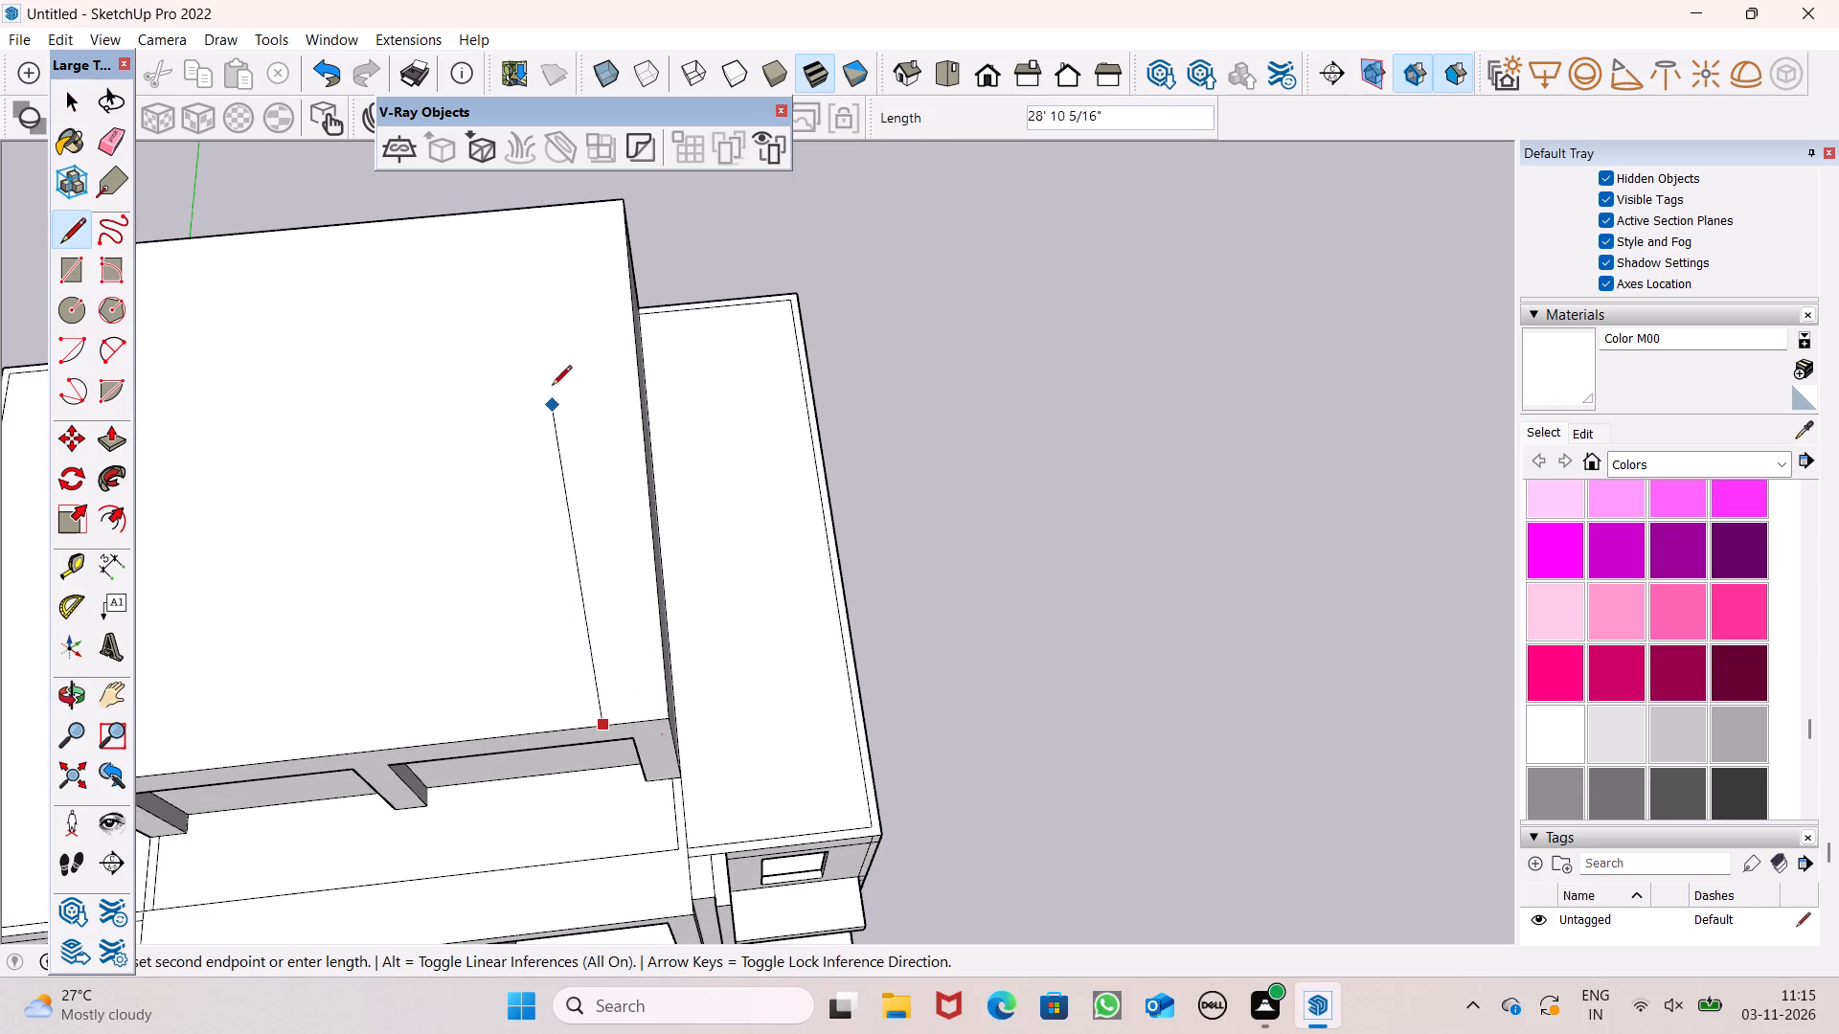
pyautogui.click(565, 211)
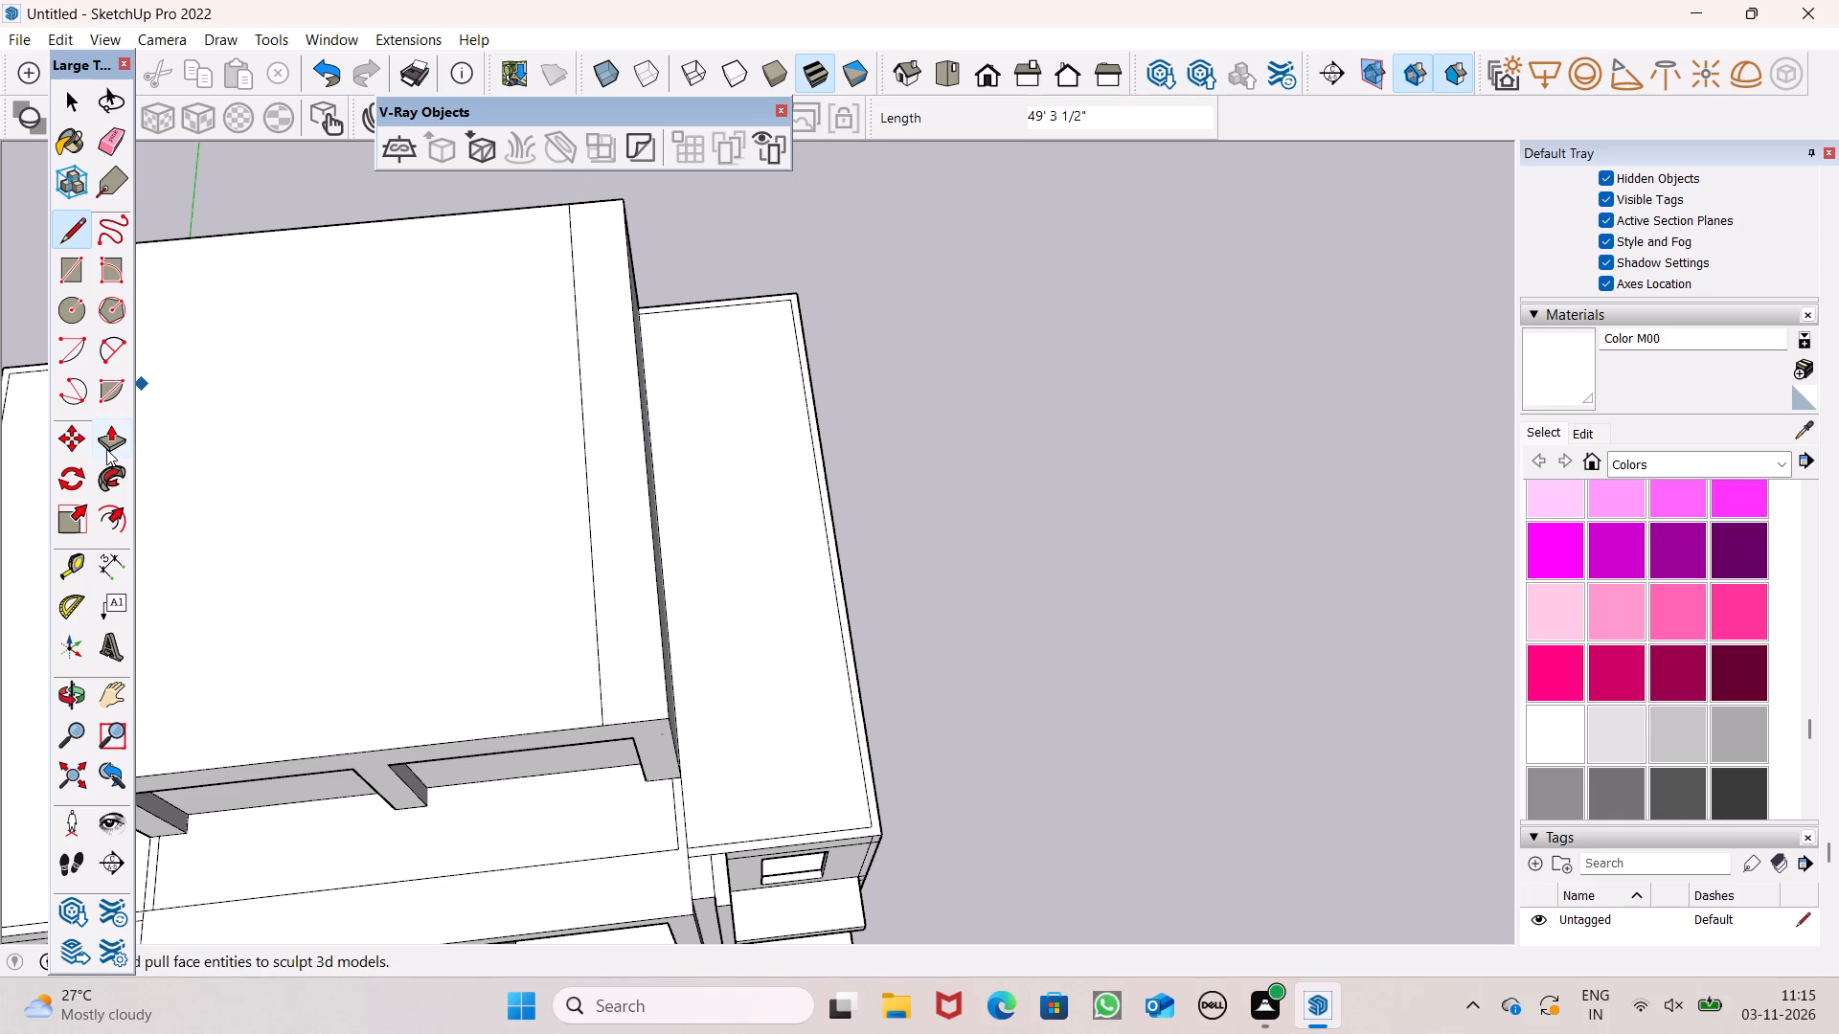
# Push/Pull the narrow strip on the rooftop structure's top upward by about 3' 6".
pyautogui.click(106, 449)
pyautogui.scroll(-3, 901, 514)
pyautogui.moveTo(969, 698); pyautogui.dragTo(898, 359, button='middle')
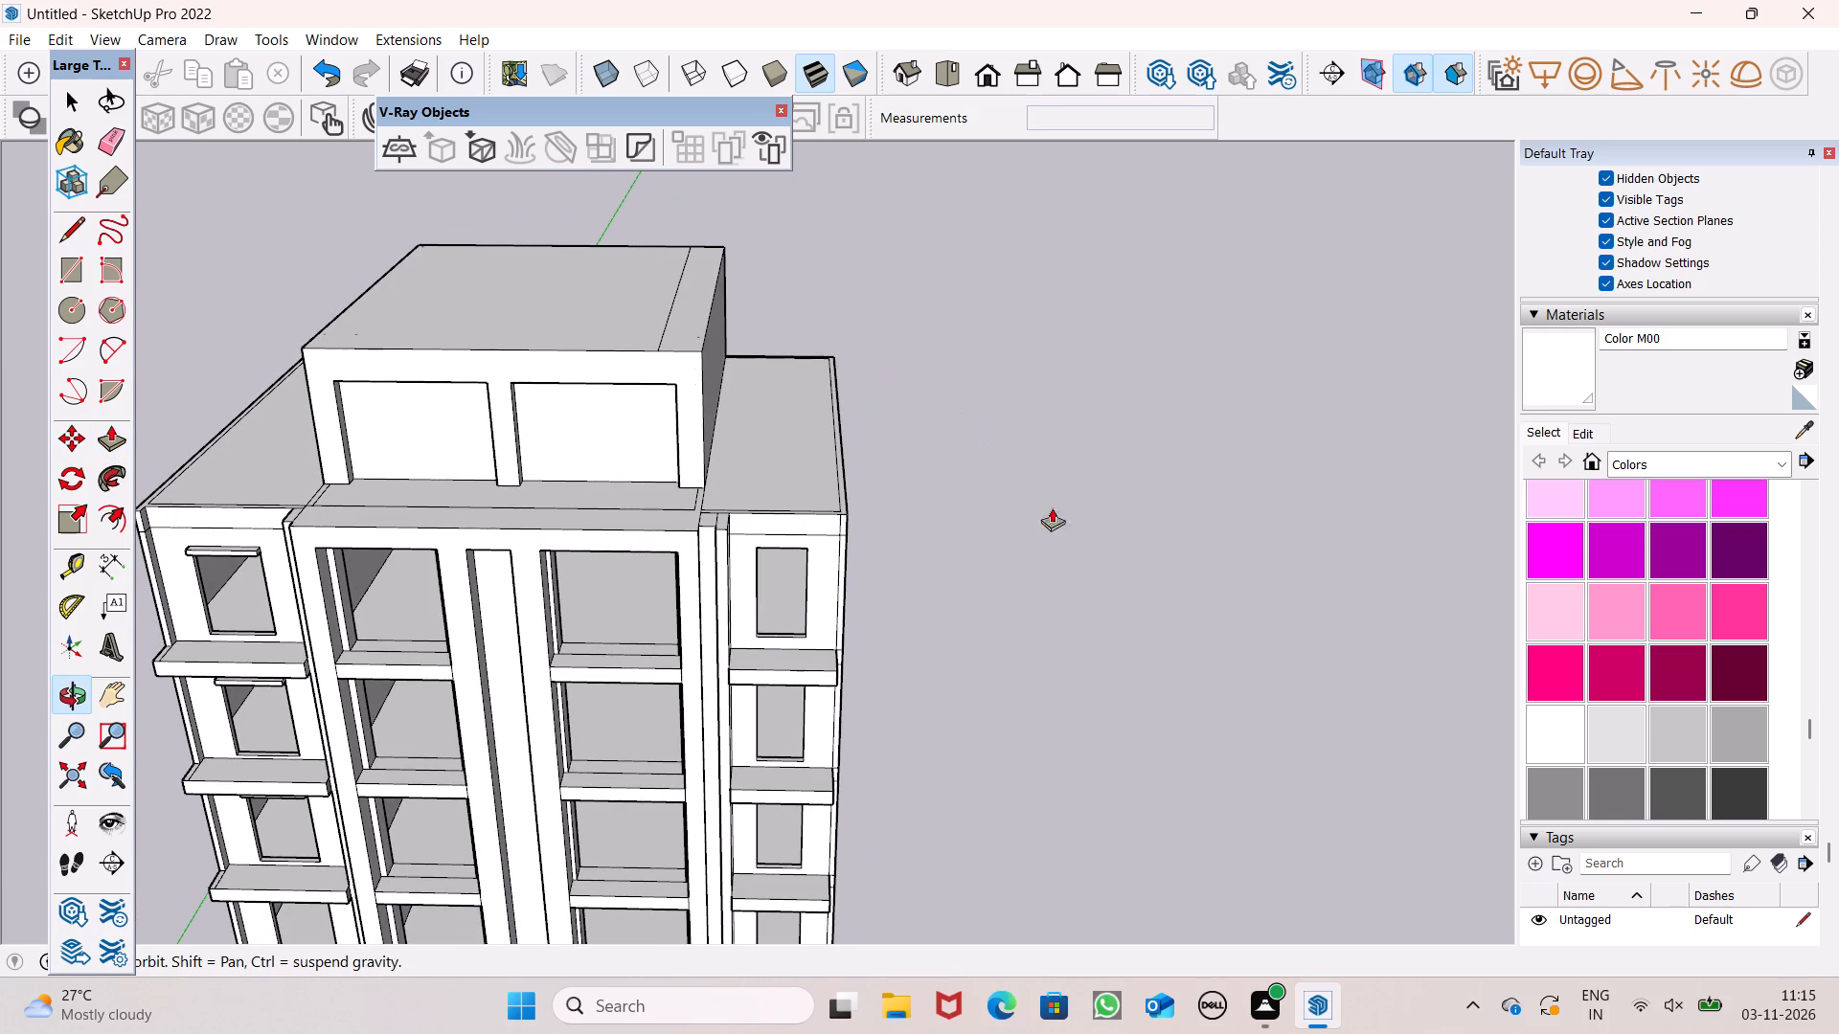
pyautogui.scroll(8, 682, 302)
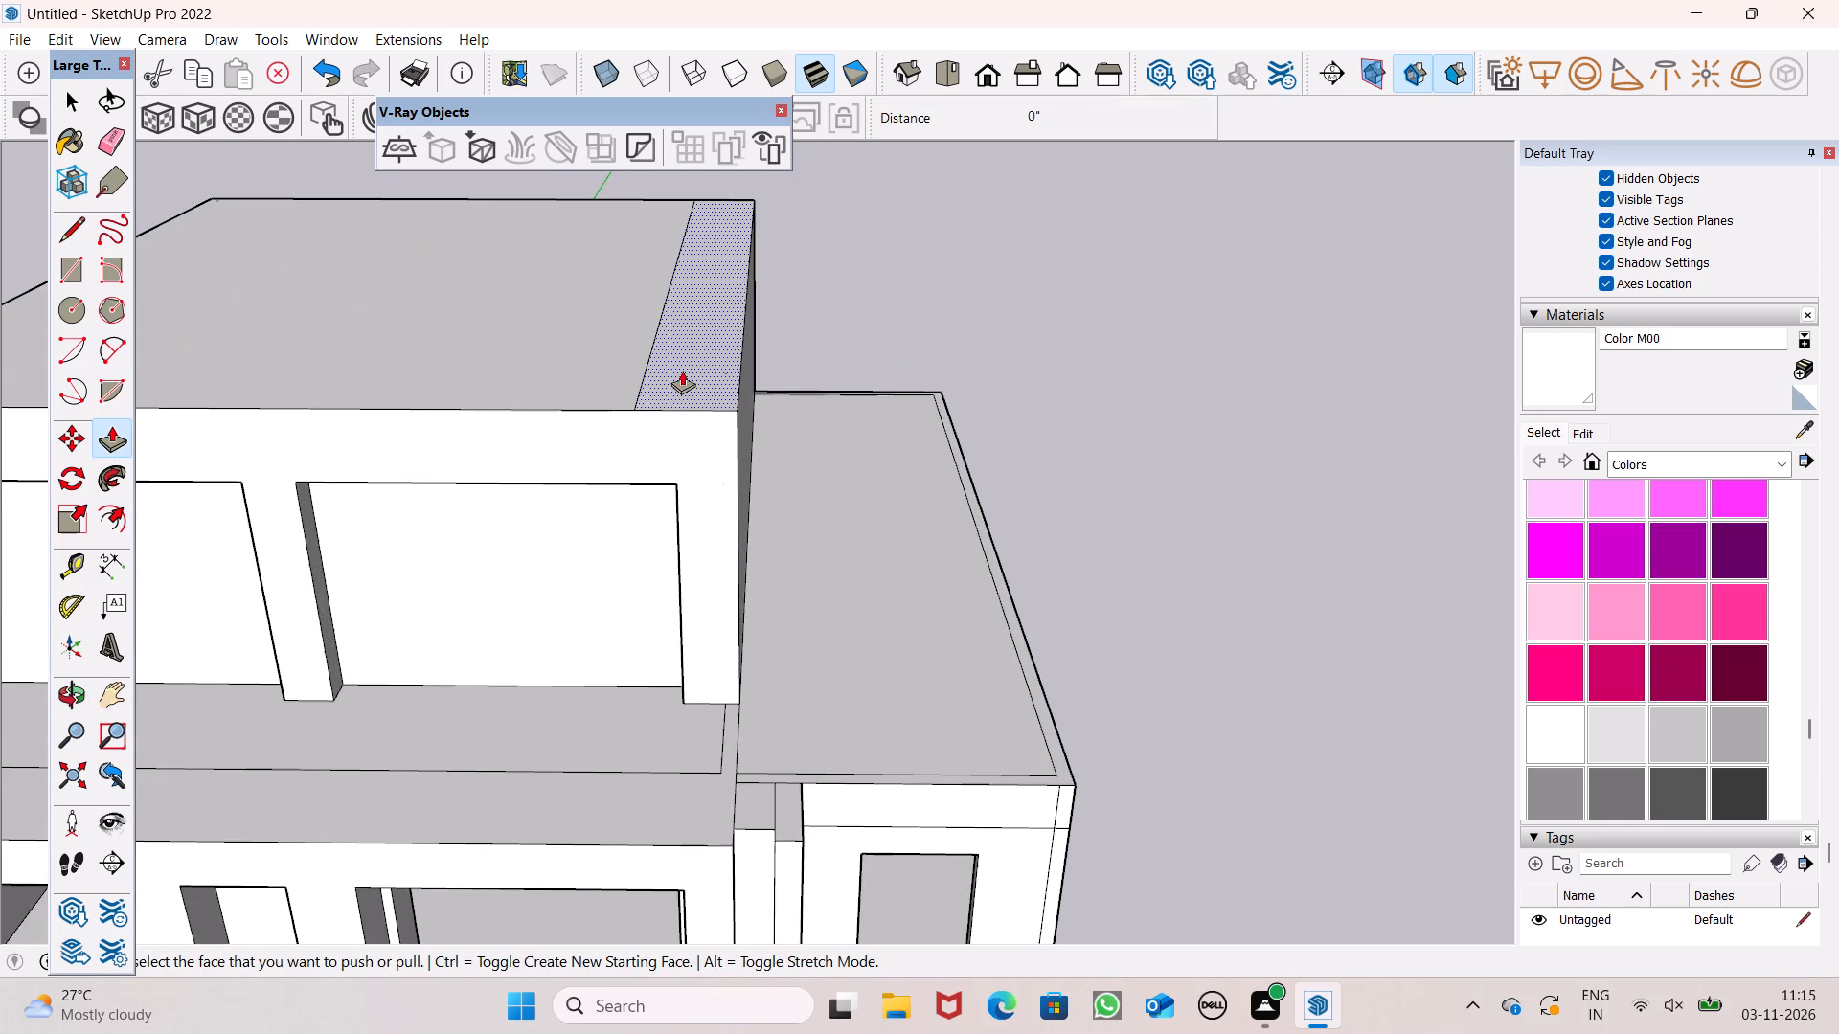
pyautogui.scroll(2, 682, 371)
pyautogui.moveTo(681, 395); pyautogui.dragTo(681, 323)
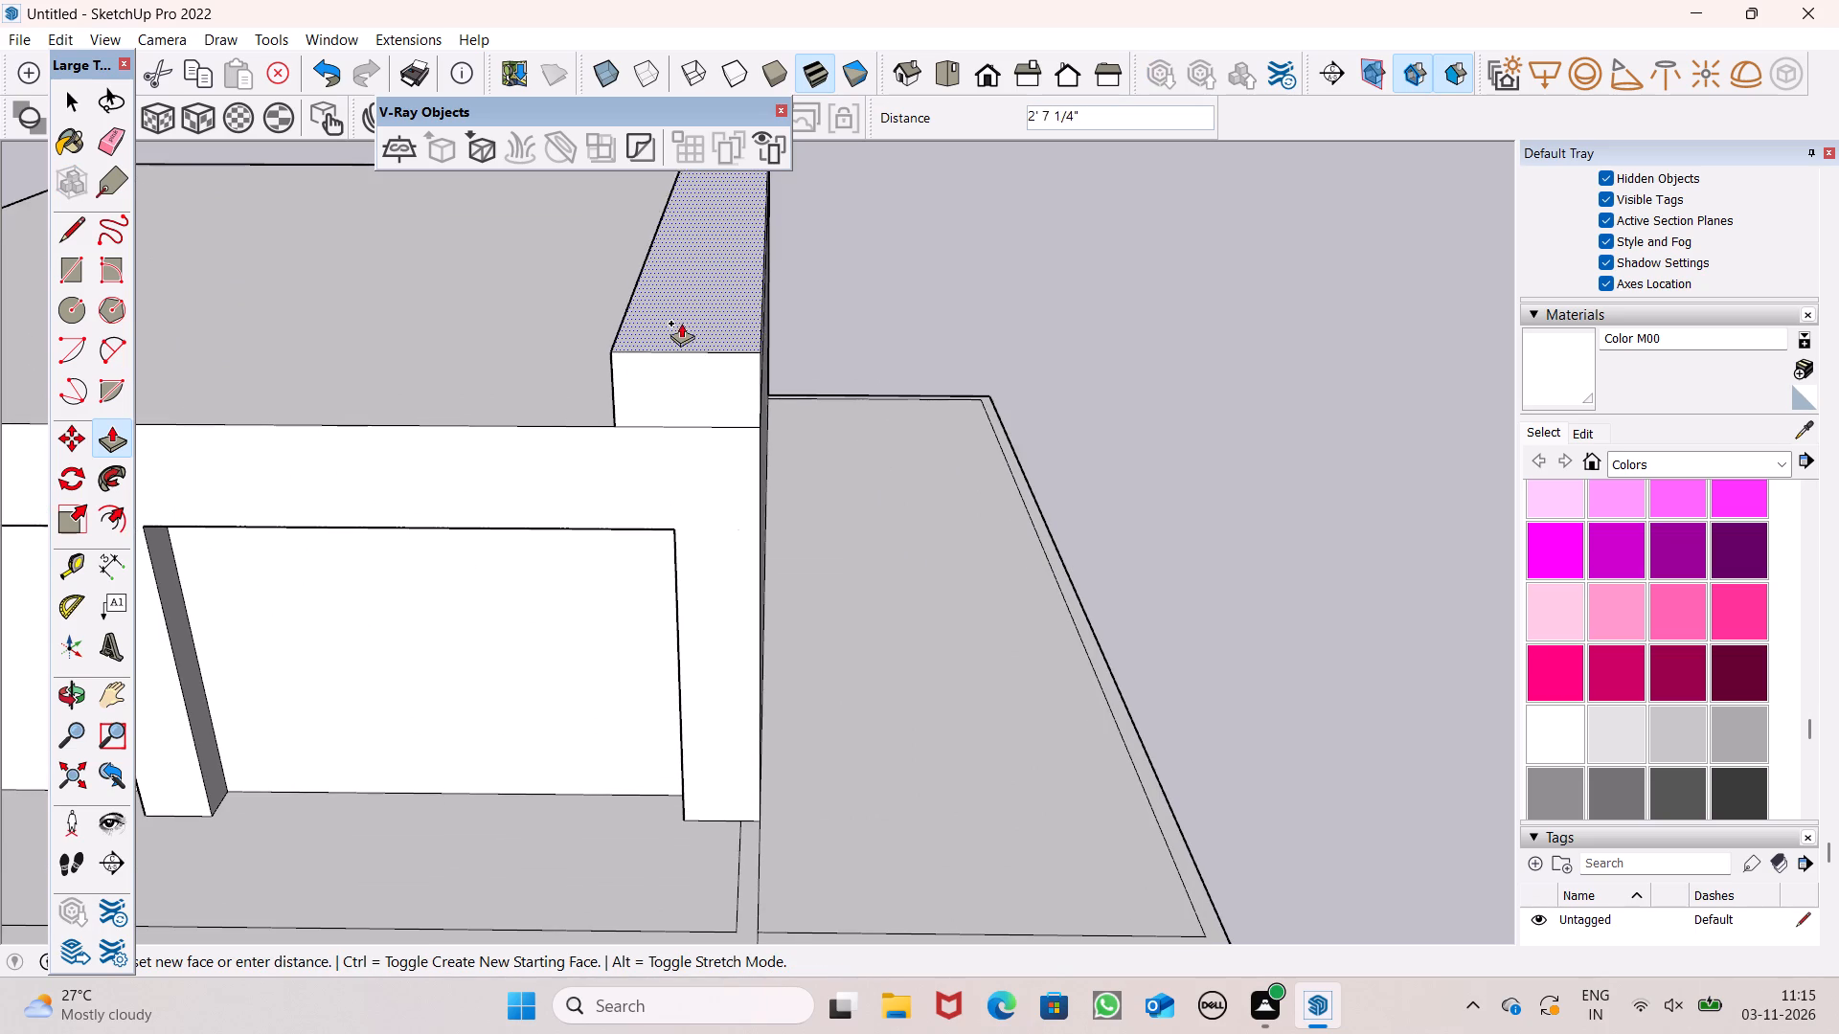
pyautogui.moveTo(681, 323); pyautogui.dragTo(681, 299)
# Push/Pull the raised strip's top face upward by about another 6 1/4".
pyautogui.scroll(-5, 687, 382)
pyautogui.moveTo(724, 516); pyautogui.dragTo(768, 370, button='middle')
pyautogui.scroll(-6, 738, 520)
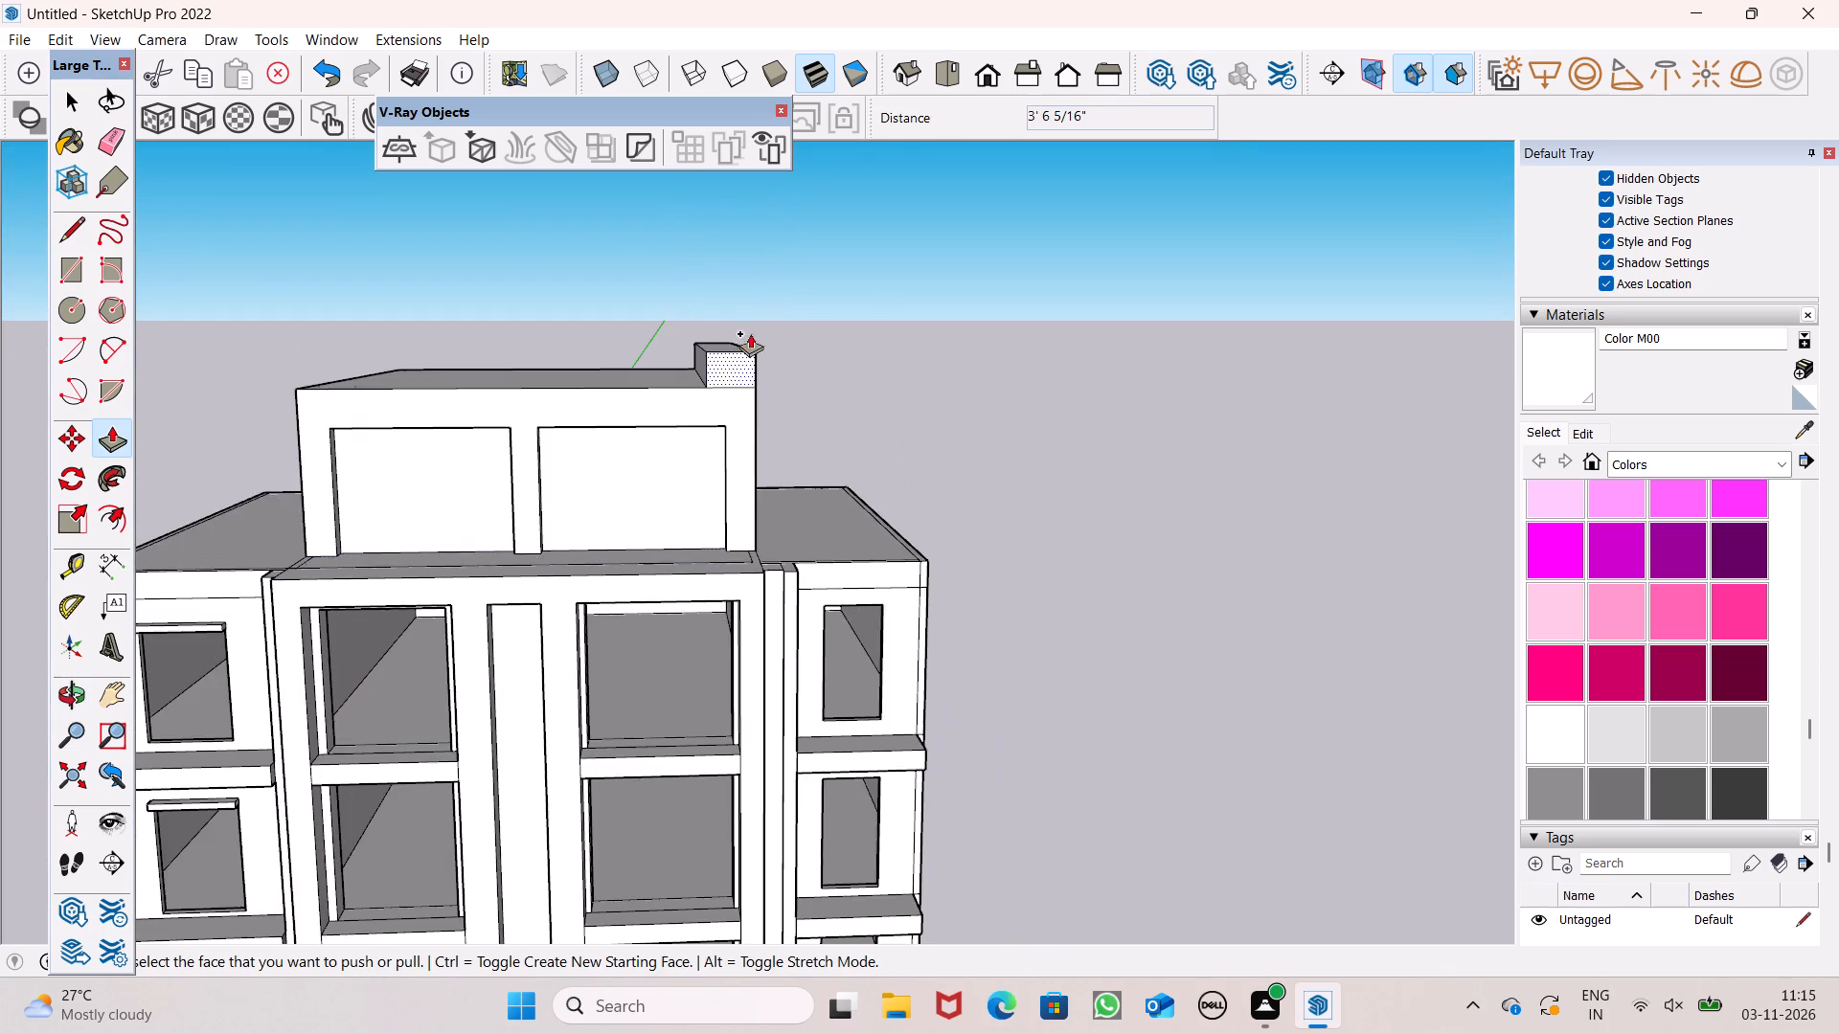
pyautogui.scroll(11, 745, 313)
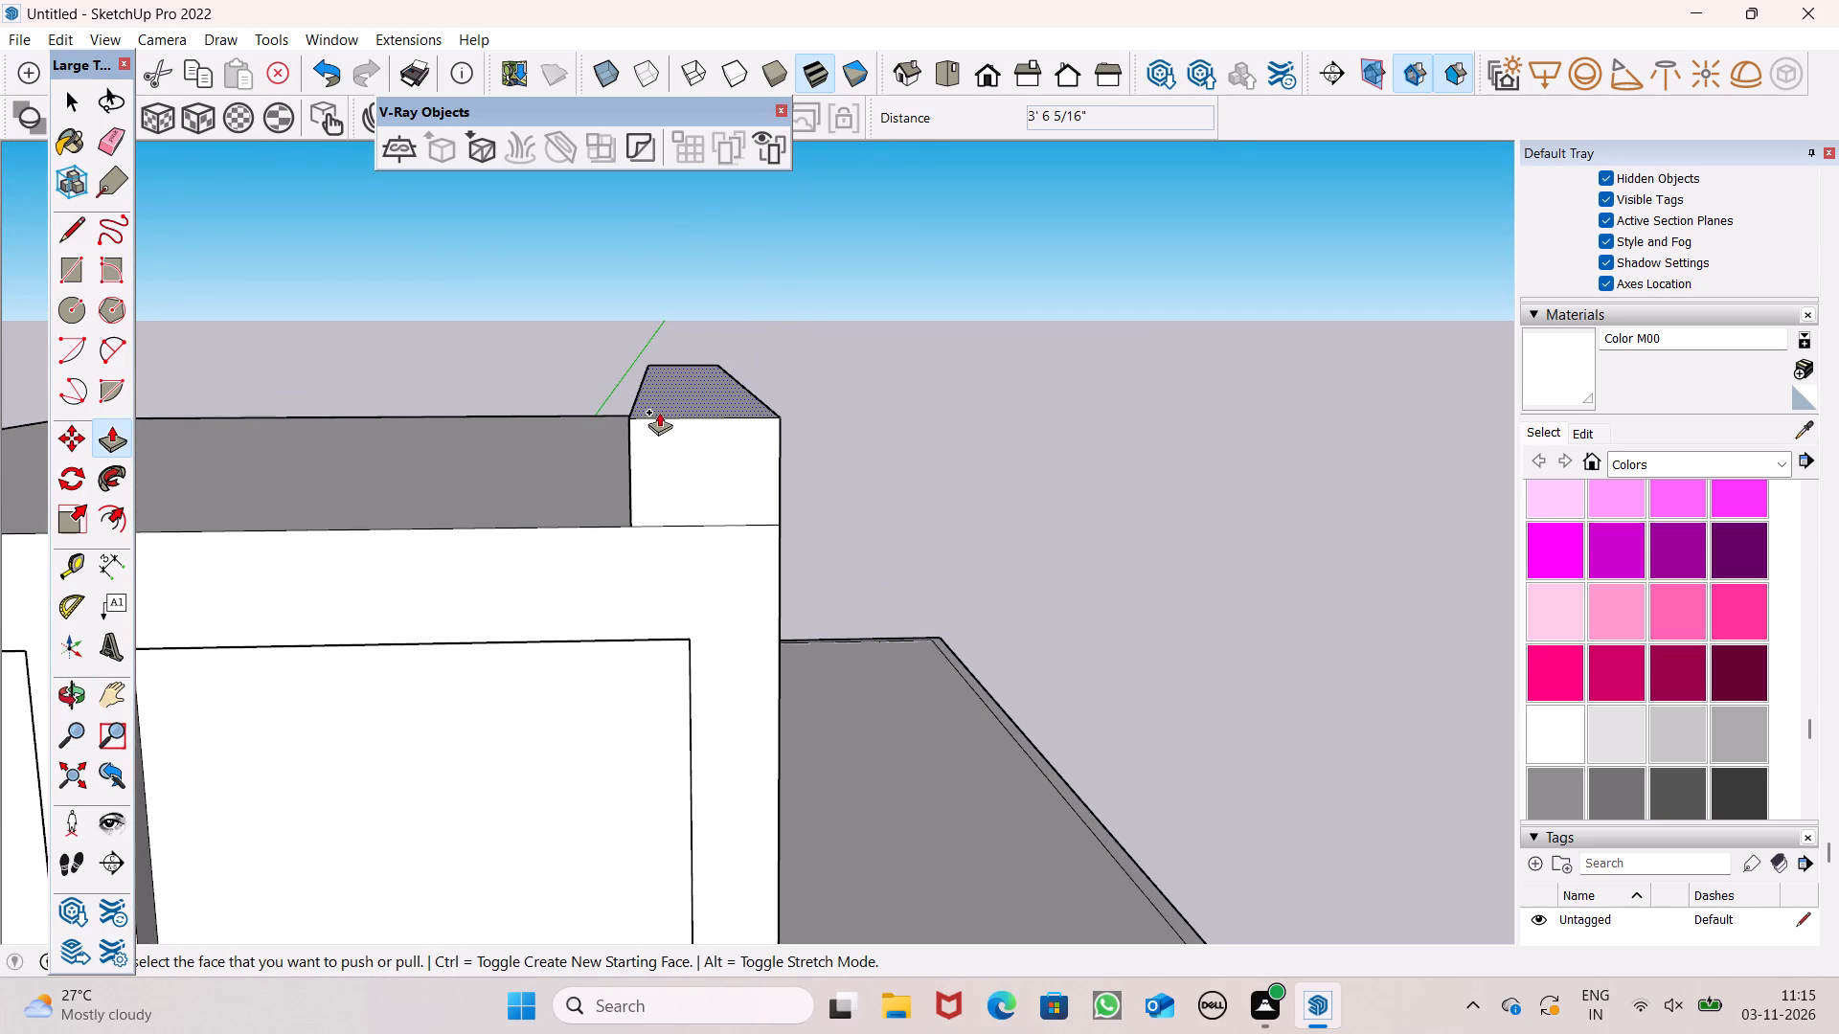
pyautogui.scroll(-1, 712, 393)
pyautogui.moveTo(757, 417); pyautogui.dragTo(748, 467, button='middle')
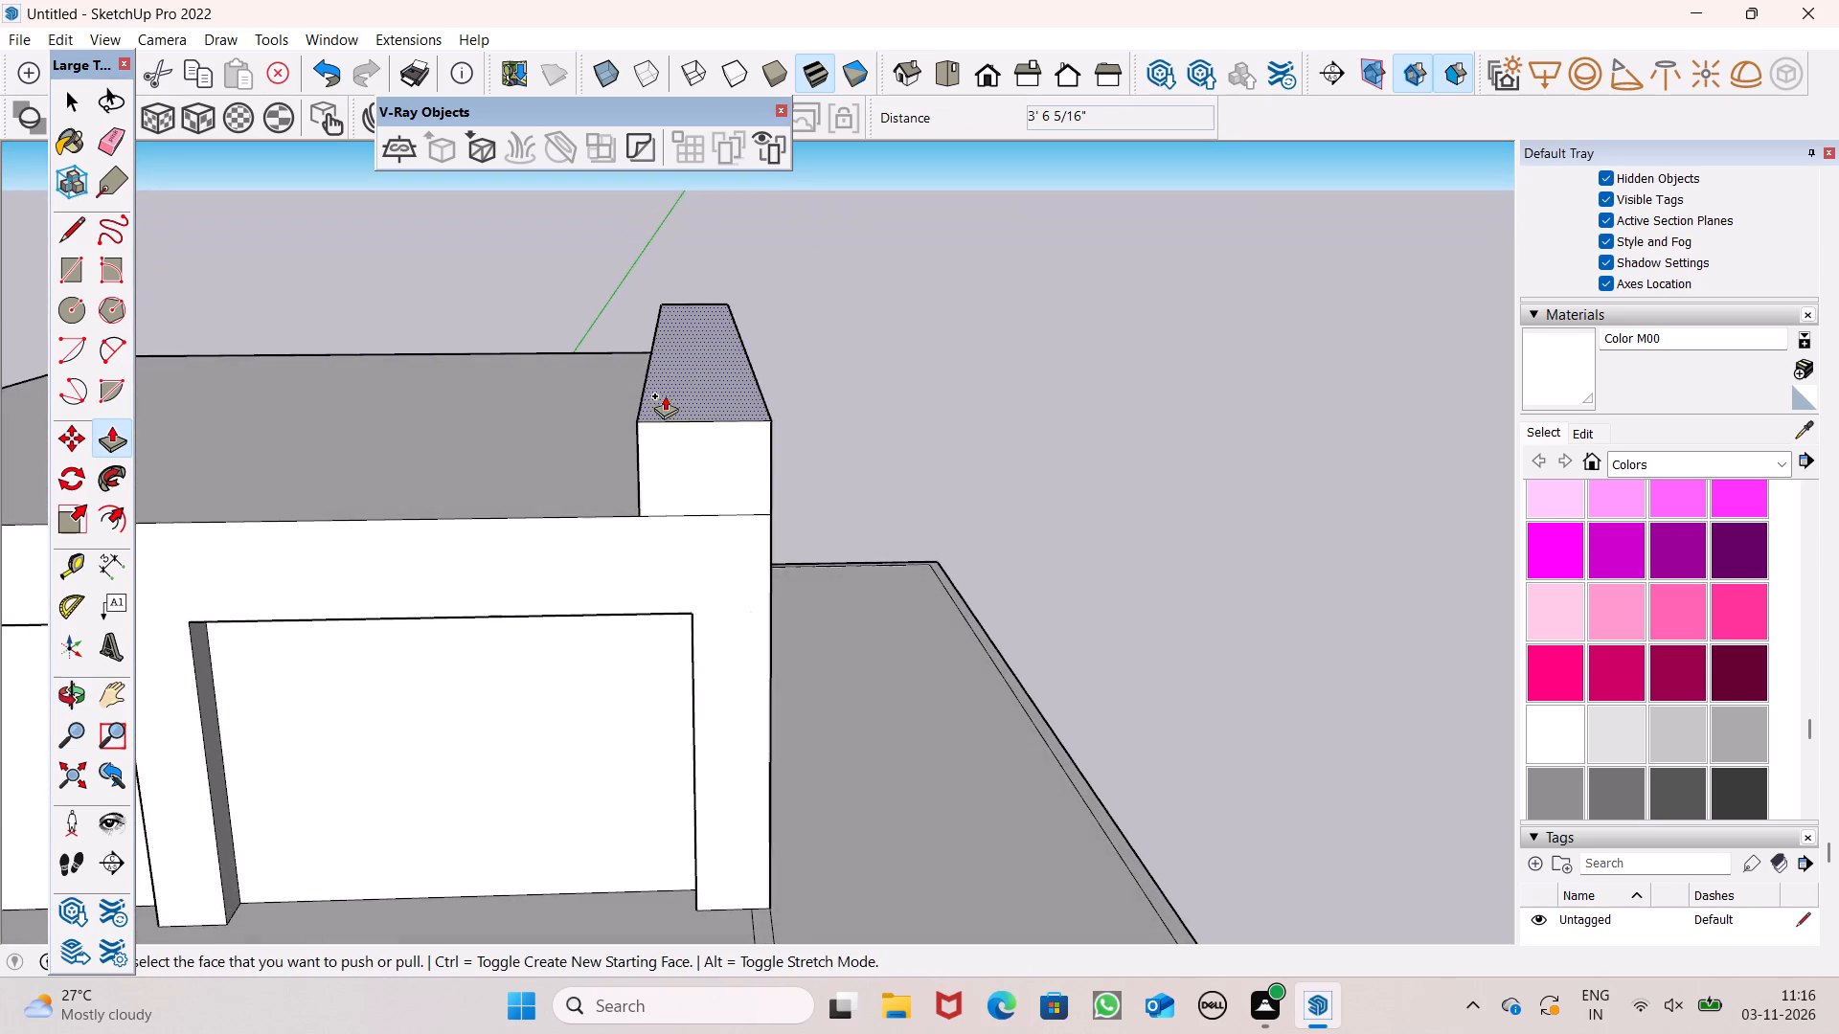
pyautogui.scroll(5, 665, 388)
pyautogui.moveTo(678, 420); pyautogui.dragTo(680, 396)
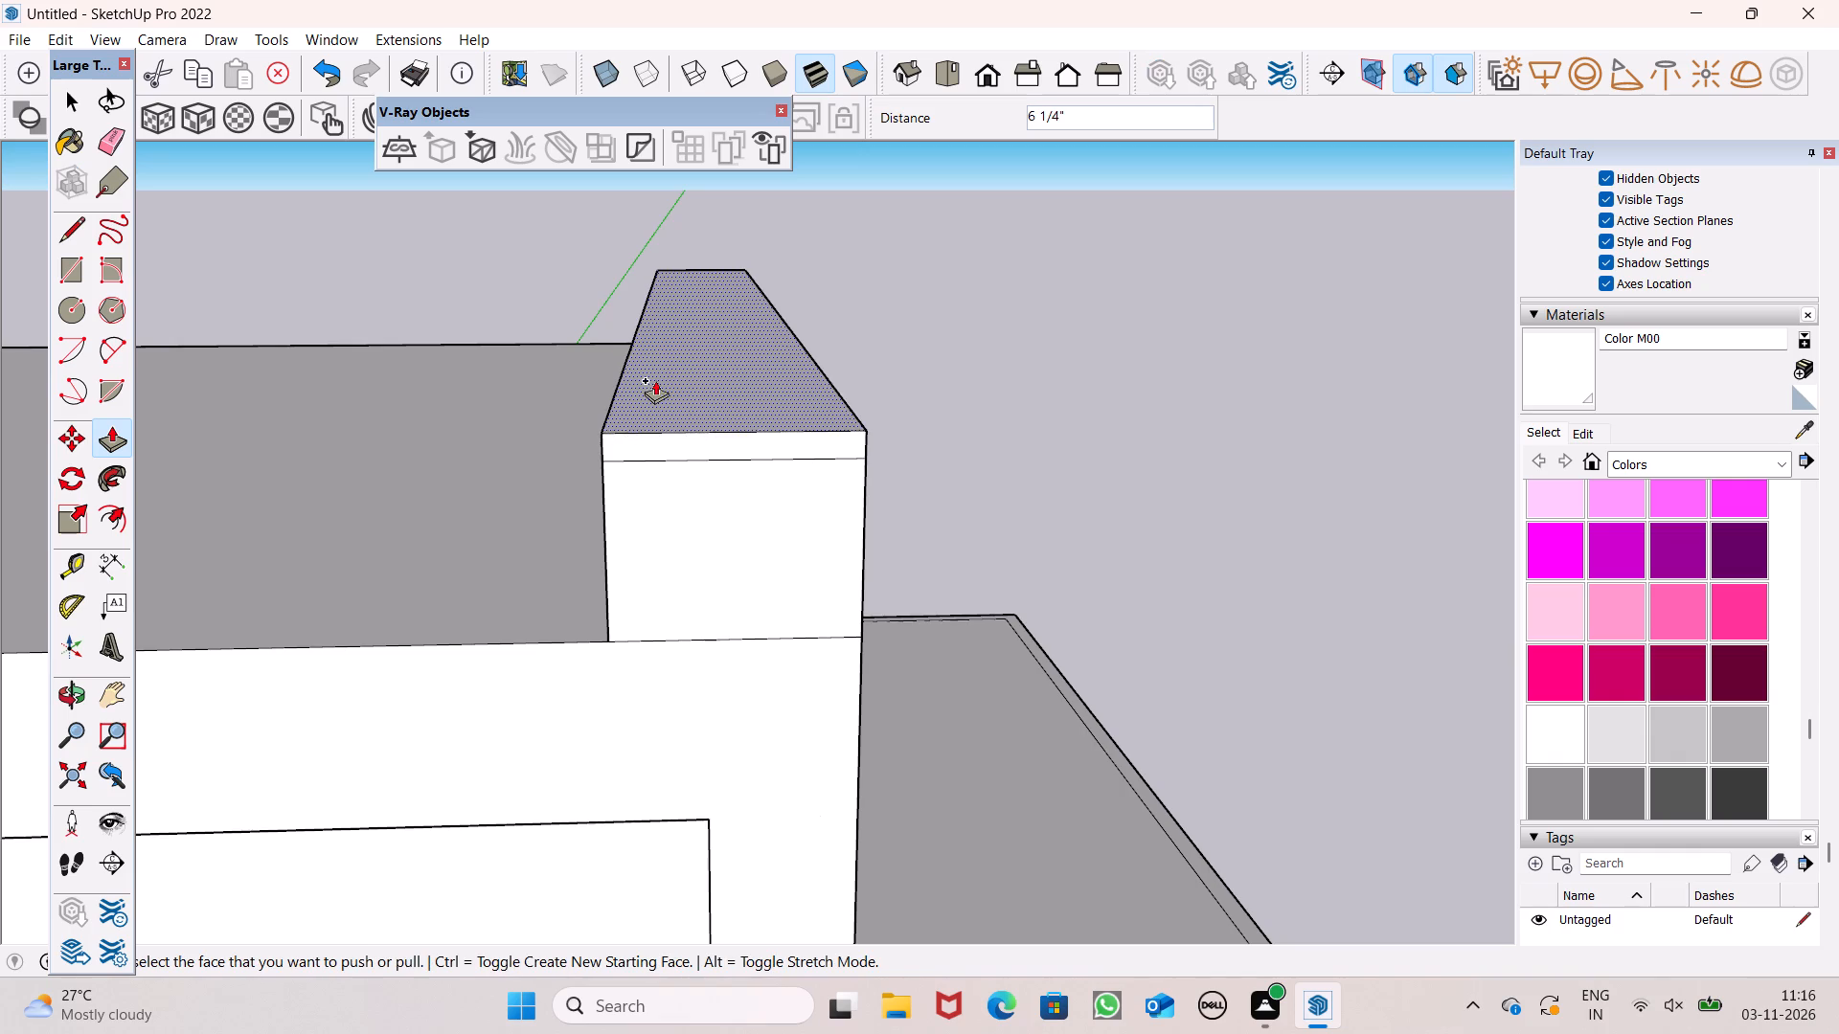
pyautogui.scroll(-5, 655, 380)
pyautogui.press('space')
# Examine the whole building and its rooftop structure from several angles.
pyautogui.scroll(-5, 675, 361)
pyautogui.scroll(-4, 783, 391)
pyautogui.scroll(-5, 934, 371)
pyautogui.moveTo(715, 528); pyautogui.dragTo(707, 485, button='middle')
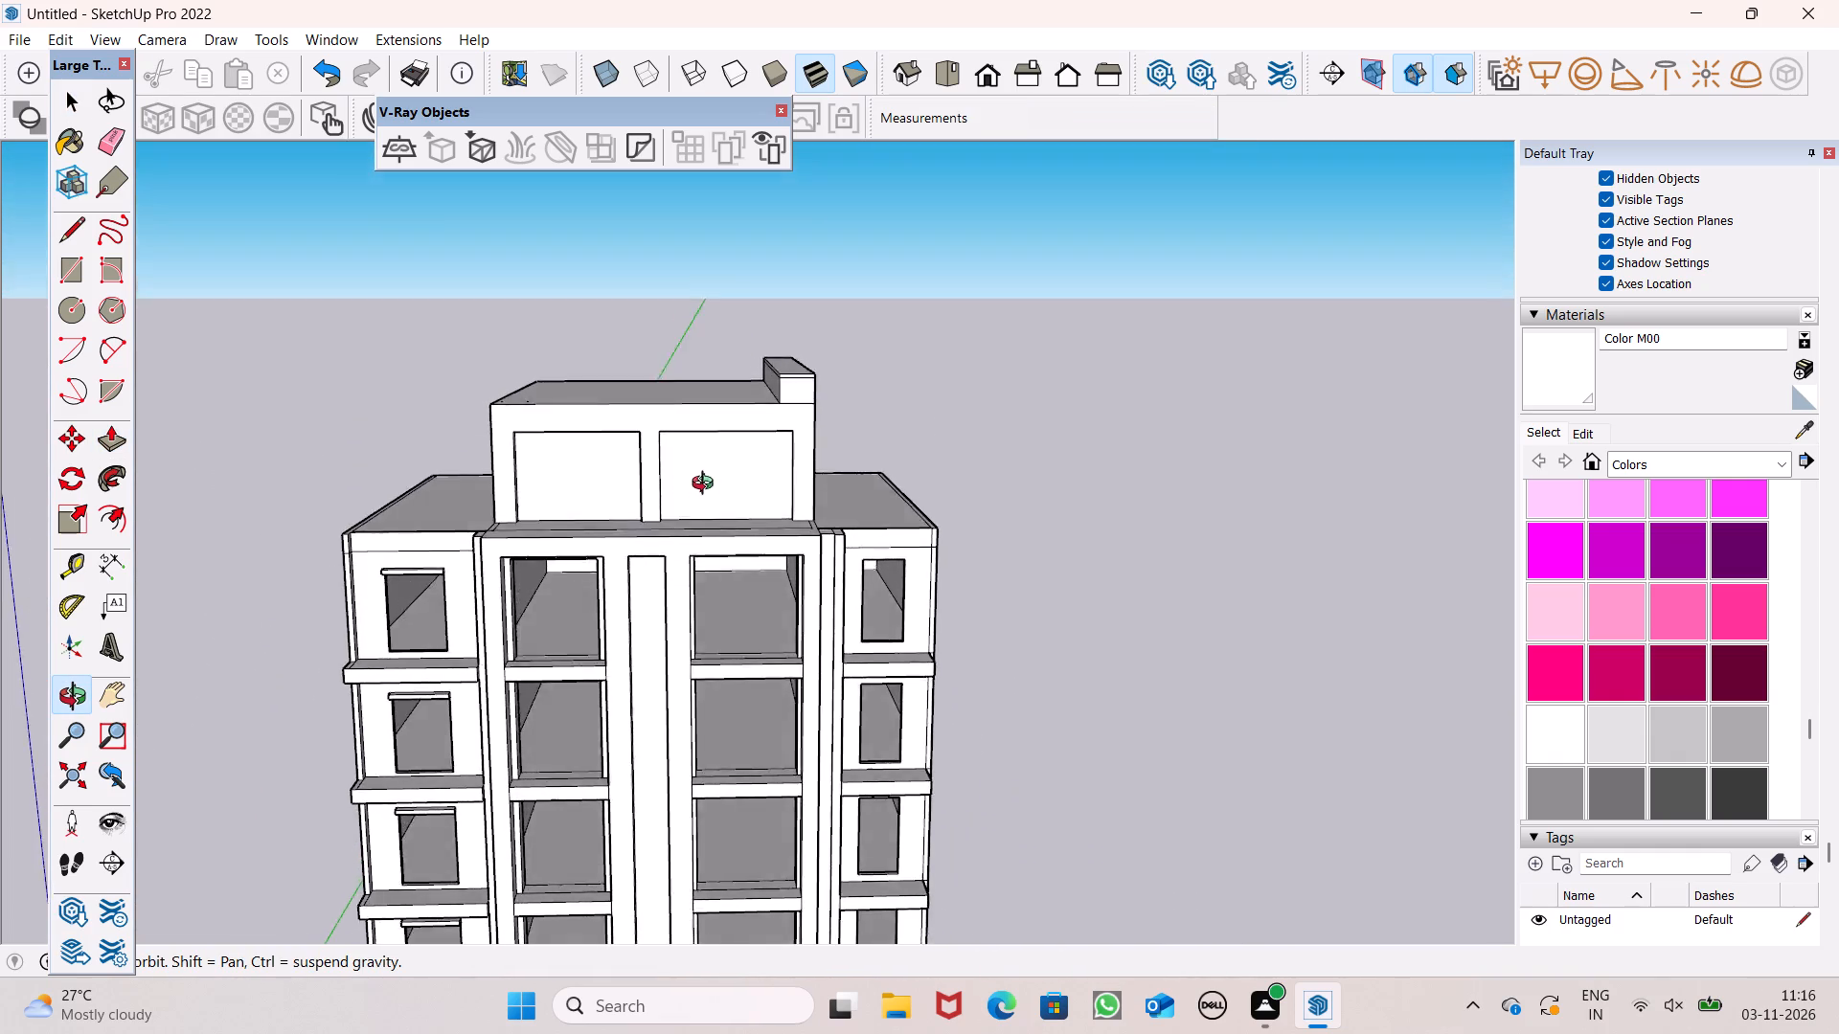
pyautogui.moveTo(707, 485); pyautogui.dragTo(685, 446, button='middle')
pyautogui.scroll(-4, 685, 447)
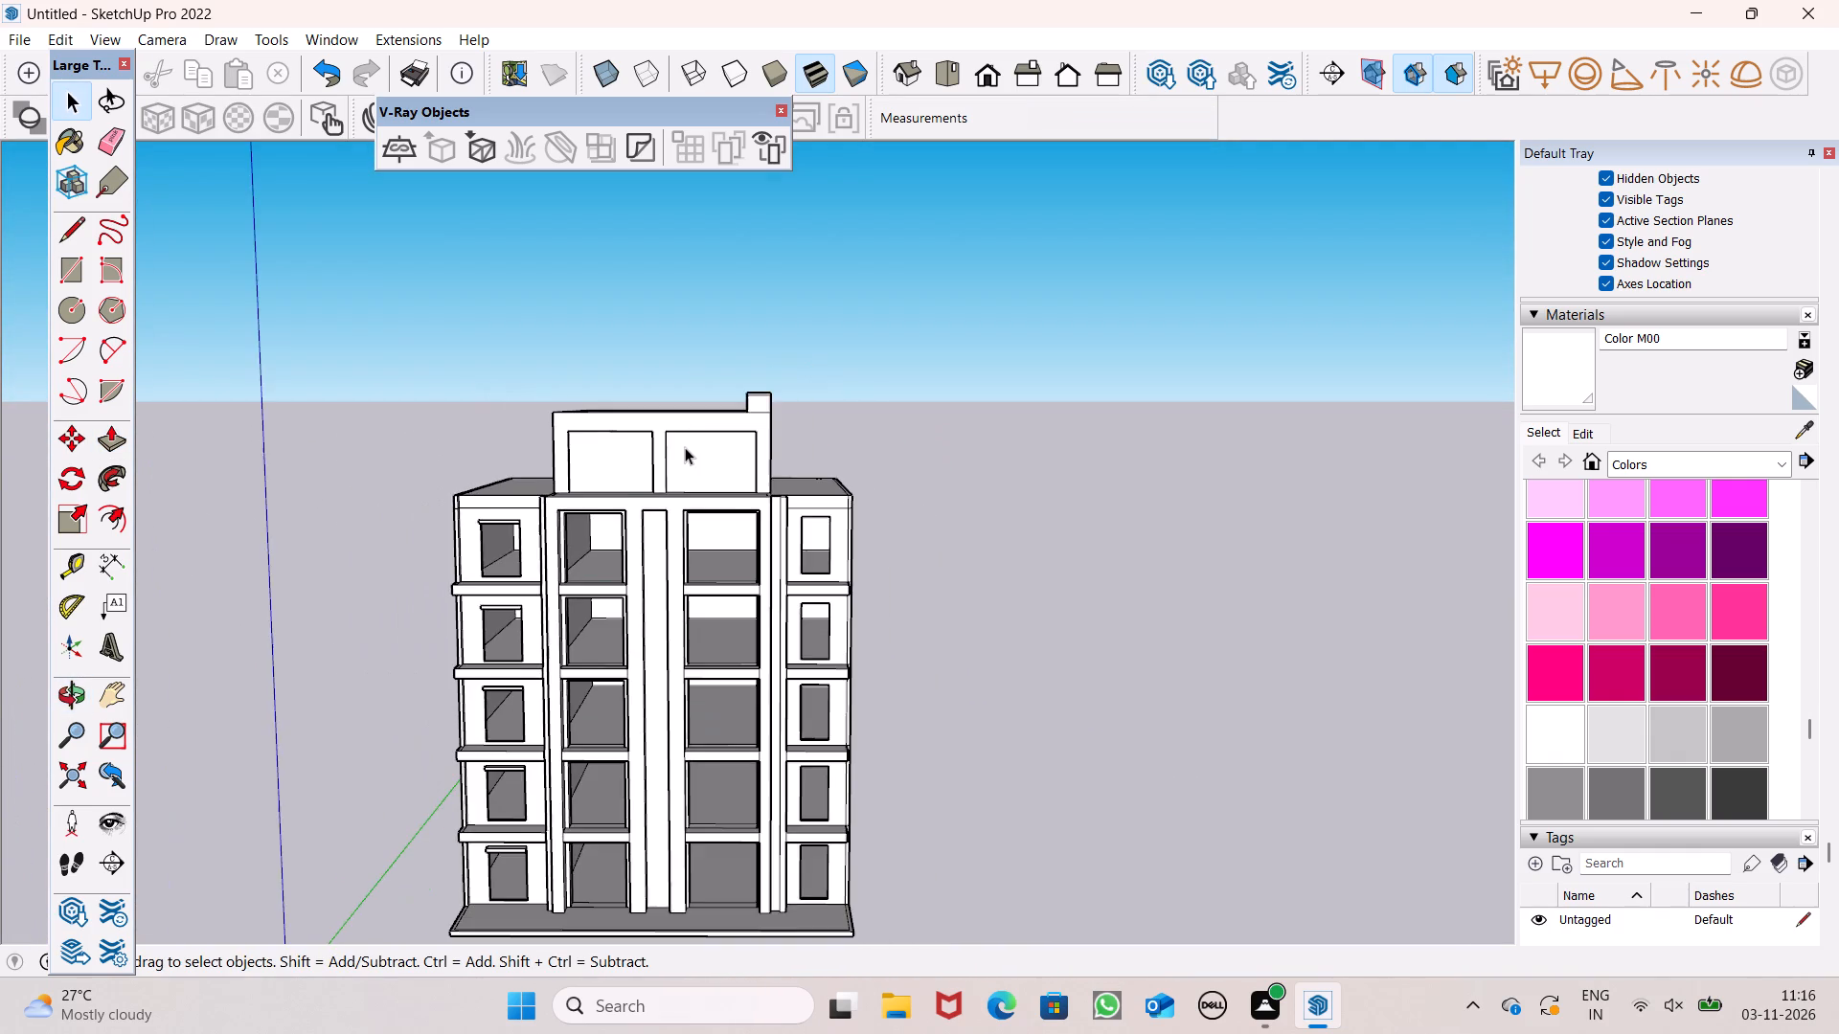
pyautogui.scroll(-4, 685, 447)
pyautogui.moveTo(684, 463); pyautogui.dragTo(617, 570, button='middle')
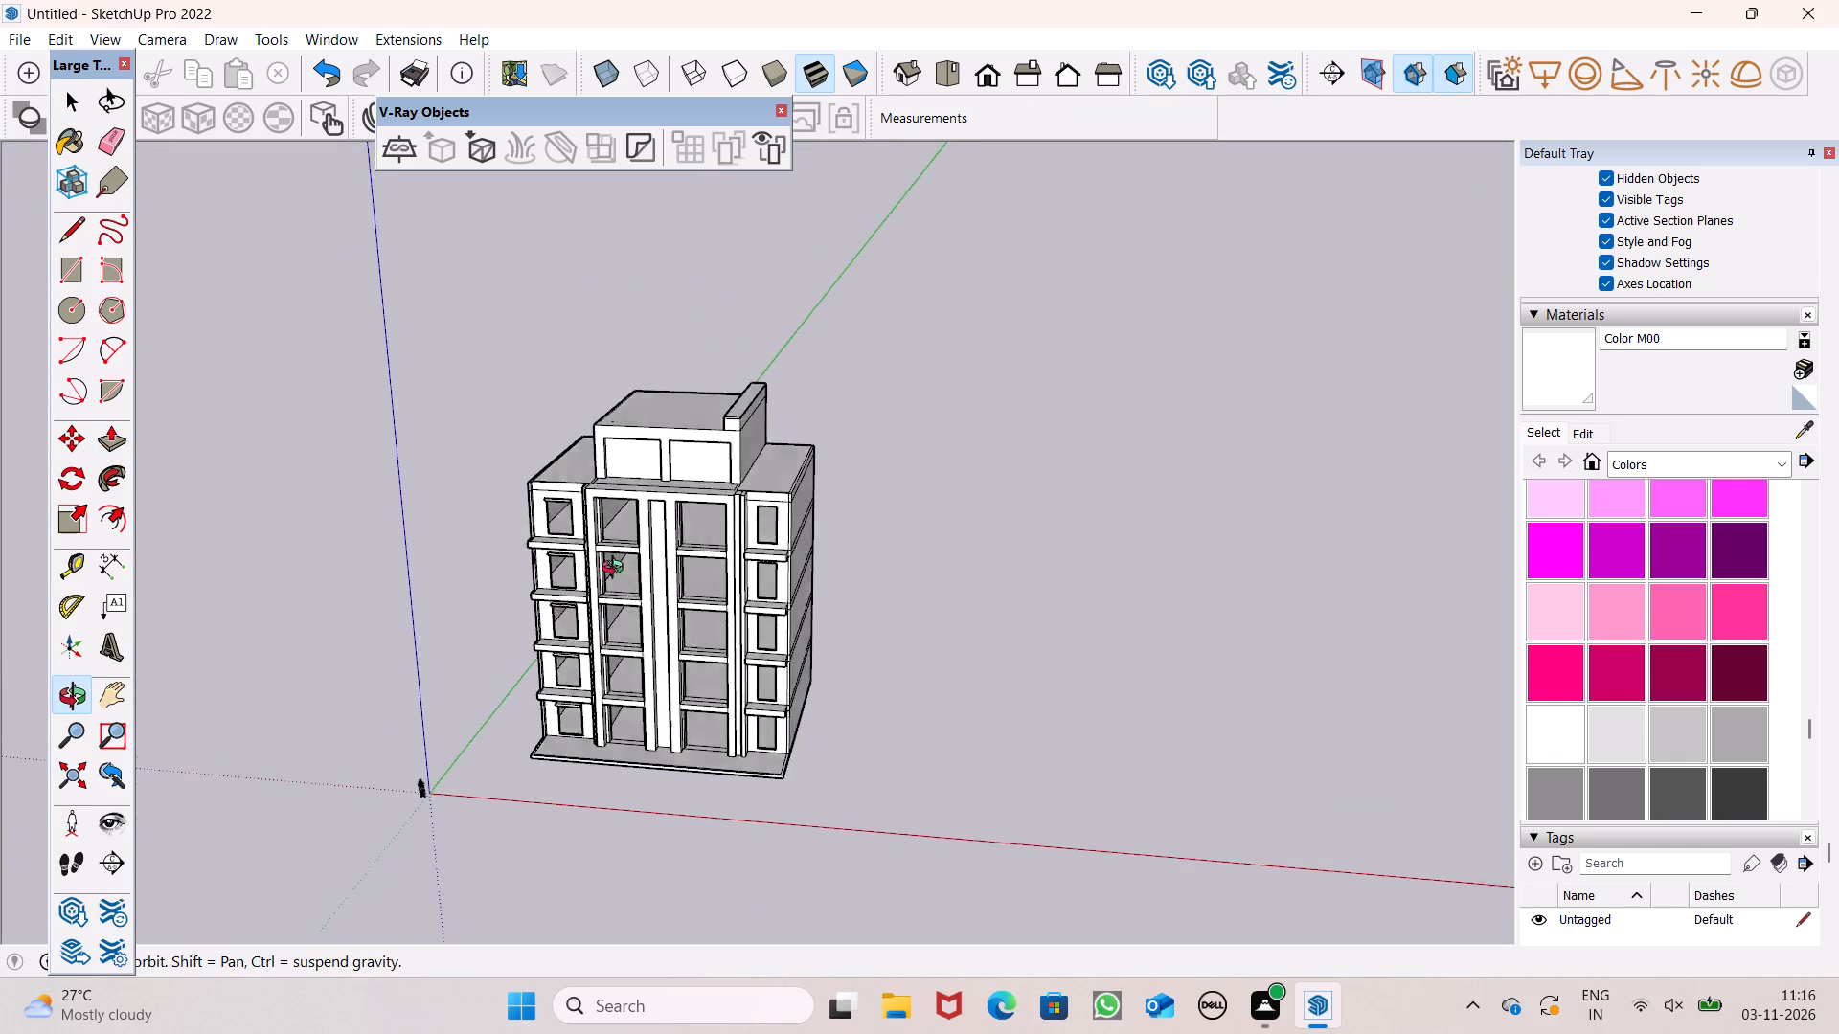
pyautogui.moveTo(617, 570); pyautogui.dragTo(626, 527, button='middle')
pyautogui.scroll(1, 626, 529)
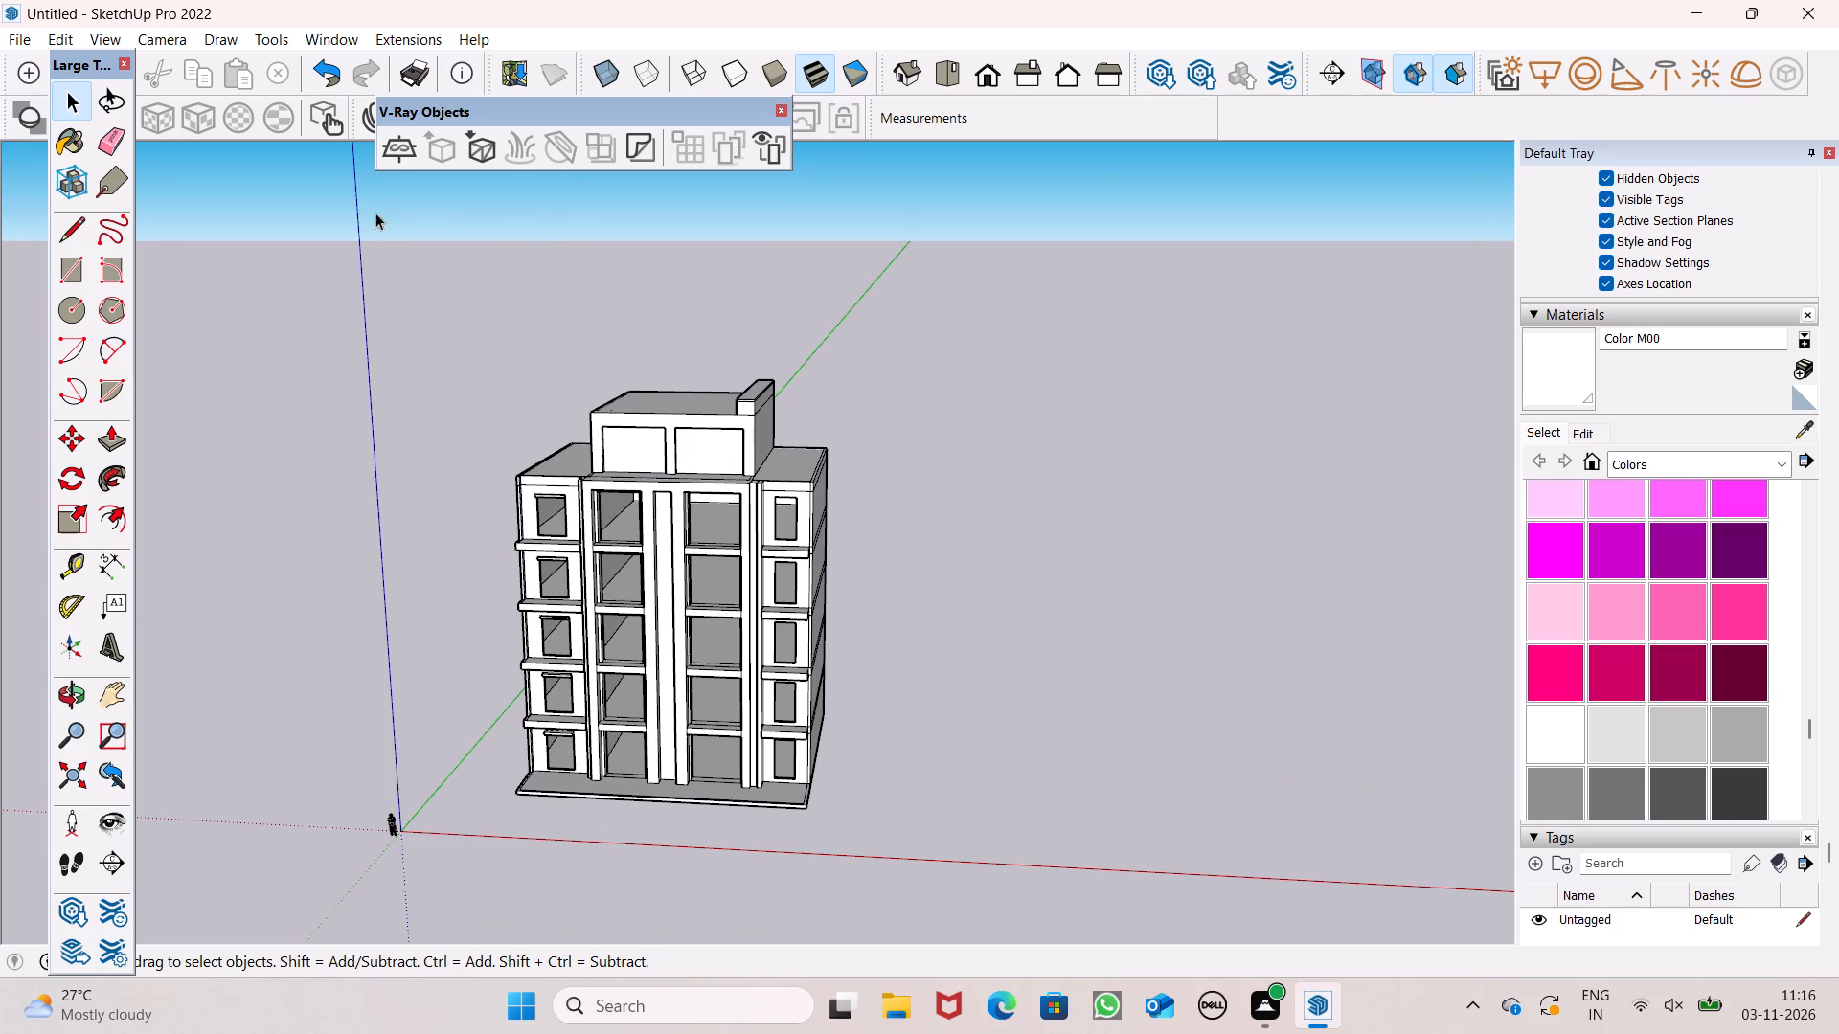
pyautogui.scroll(-4, 598, 316)
pyautogui.moveTo(560, 406); pyautogui.dragTo(701, 351, button='middle')
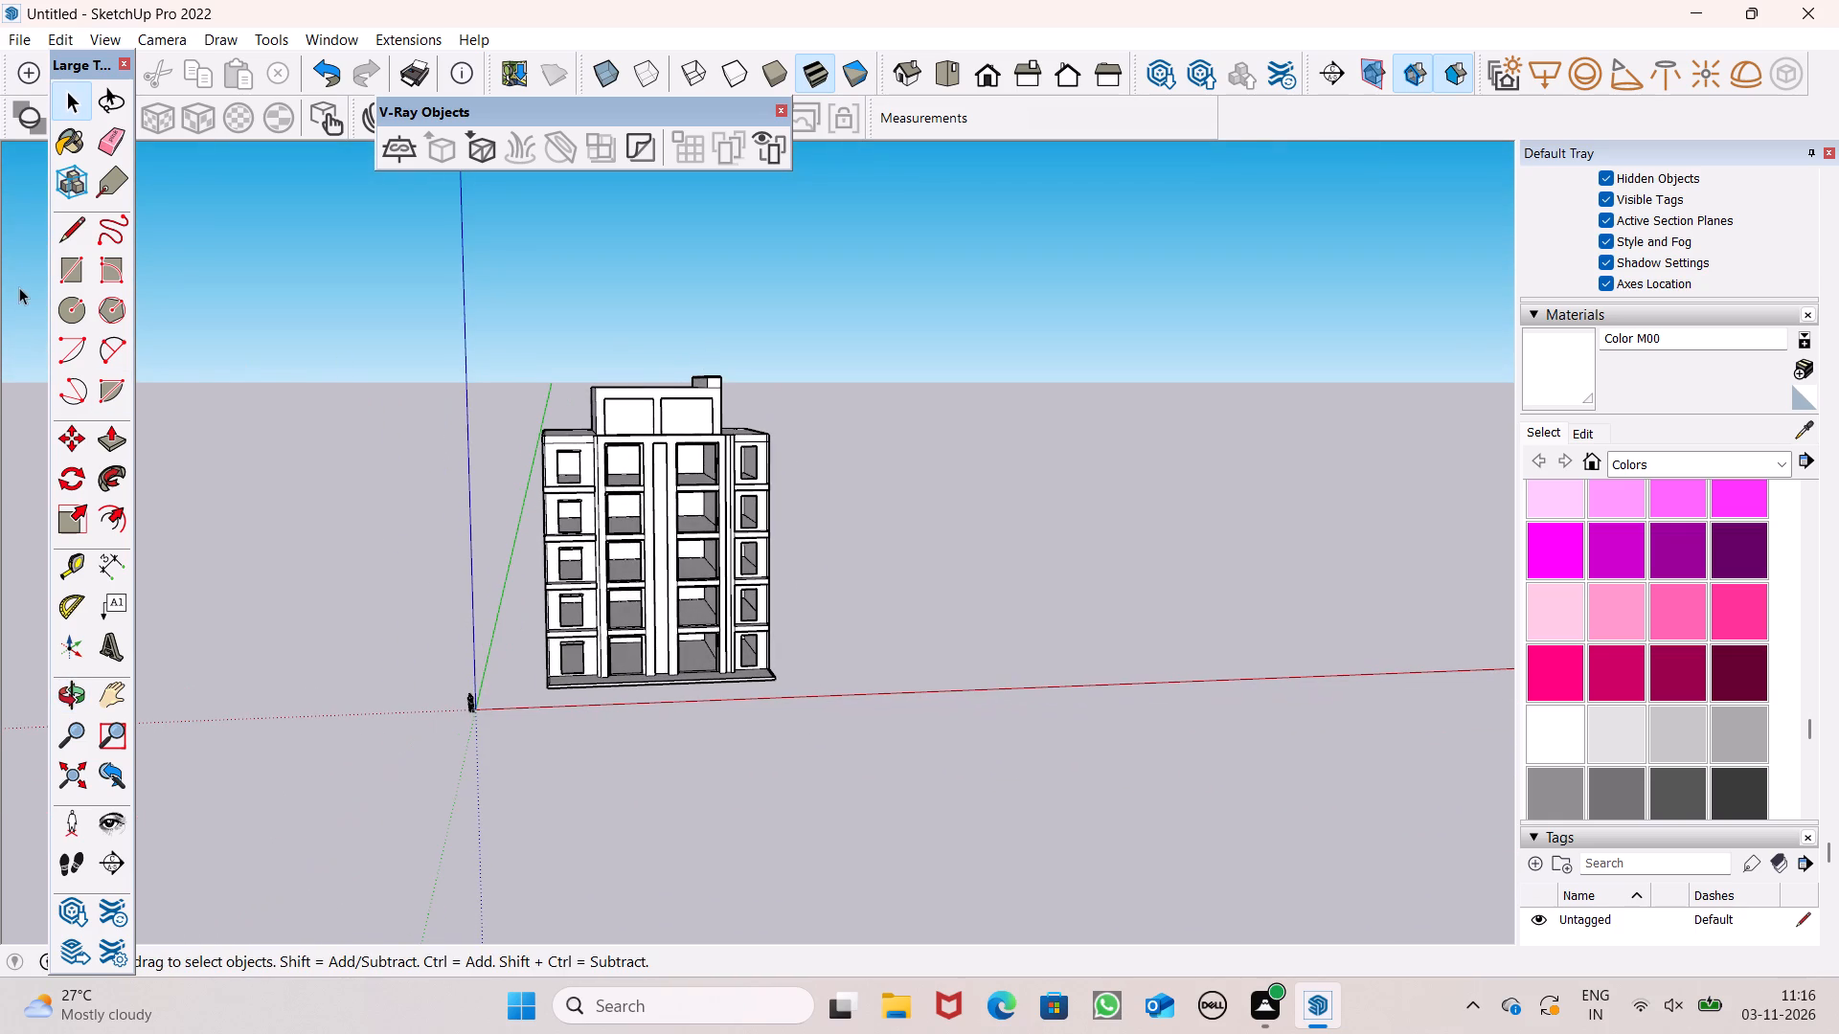
# Draw two separate upright rectangles beside the building, a taller narrow one and a second of about 10' 4" by 11' 9".
pyautogui.click(68, 269)
pyautogui.scroll(1, 798, 674)
pyautogui.moveTo(795, 677); pyautogui.dragTo(774, 668, button='middle')
pyautogui.scroll(1, 762, 659)
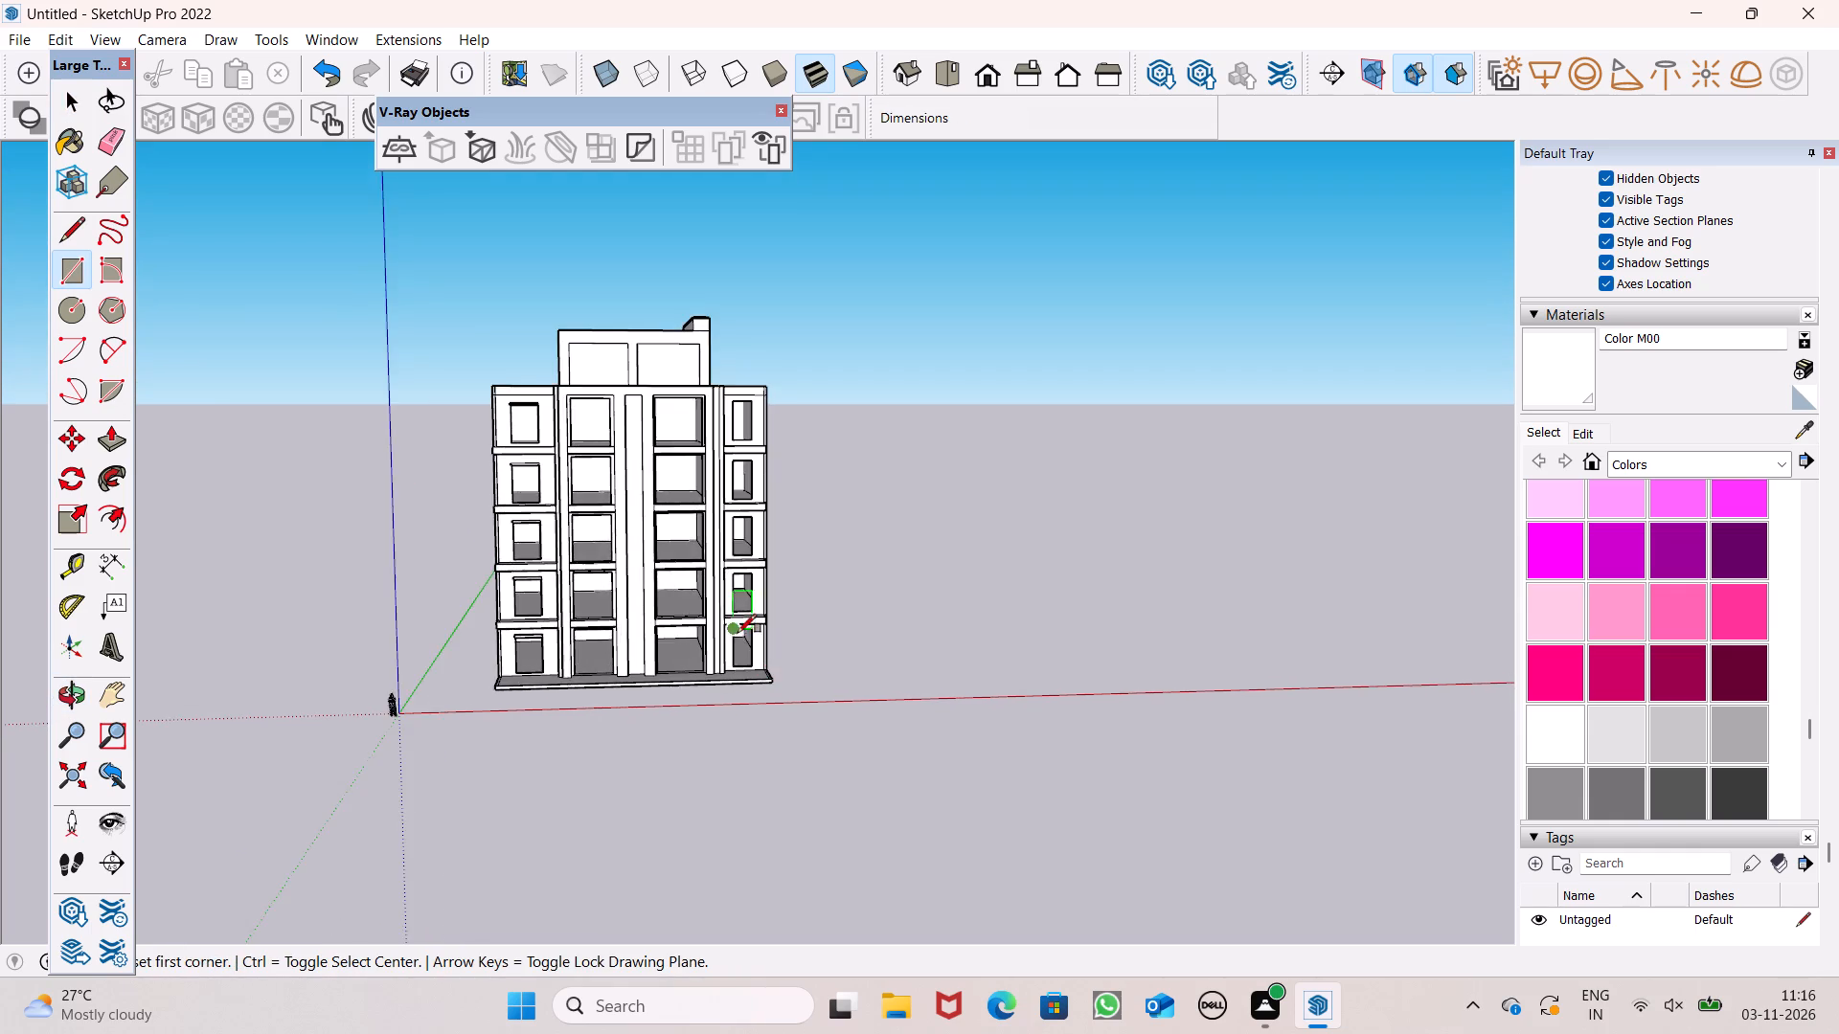
pyautogui.scroll(2, 725, 601)
pyautogui.moveTo(1168, 736); pyautogui.dragTo(1072, 721, button='middle')
pyautogui.scroll(1, 1071, 693)
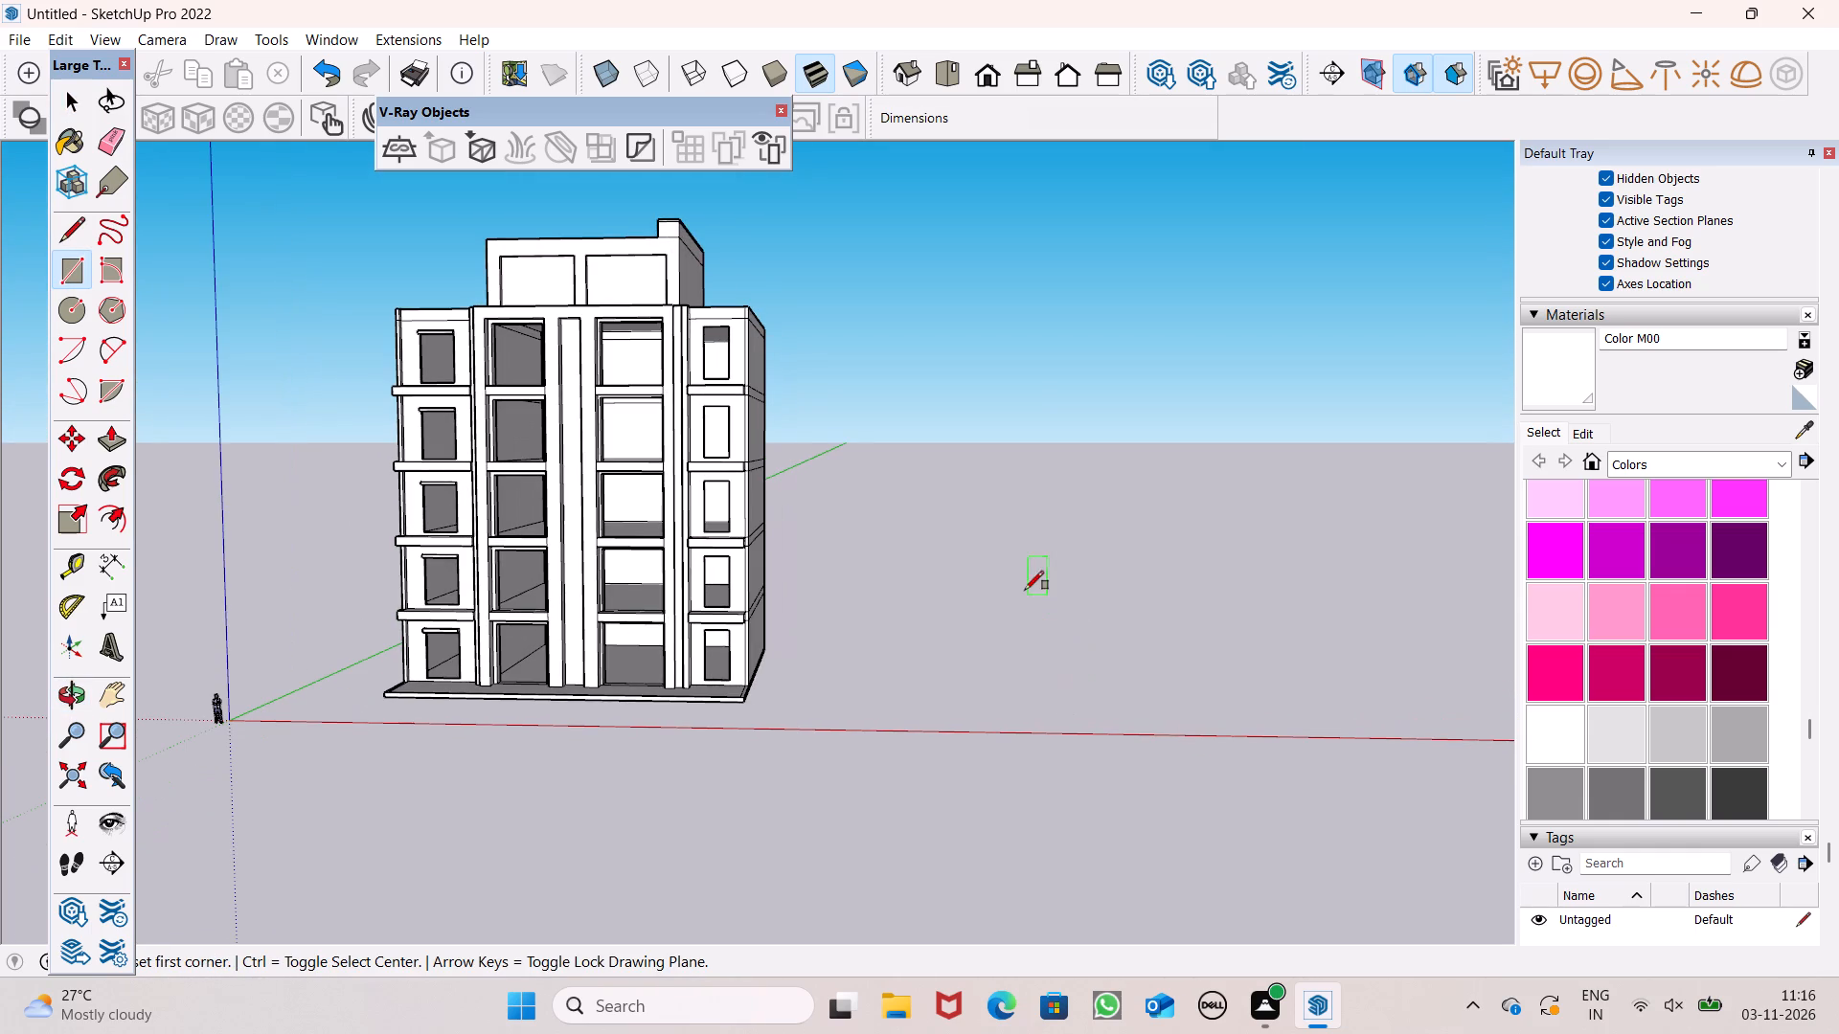
pyautogui.click(892, 476)
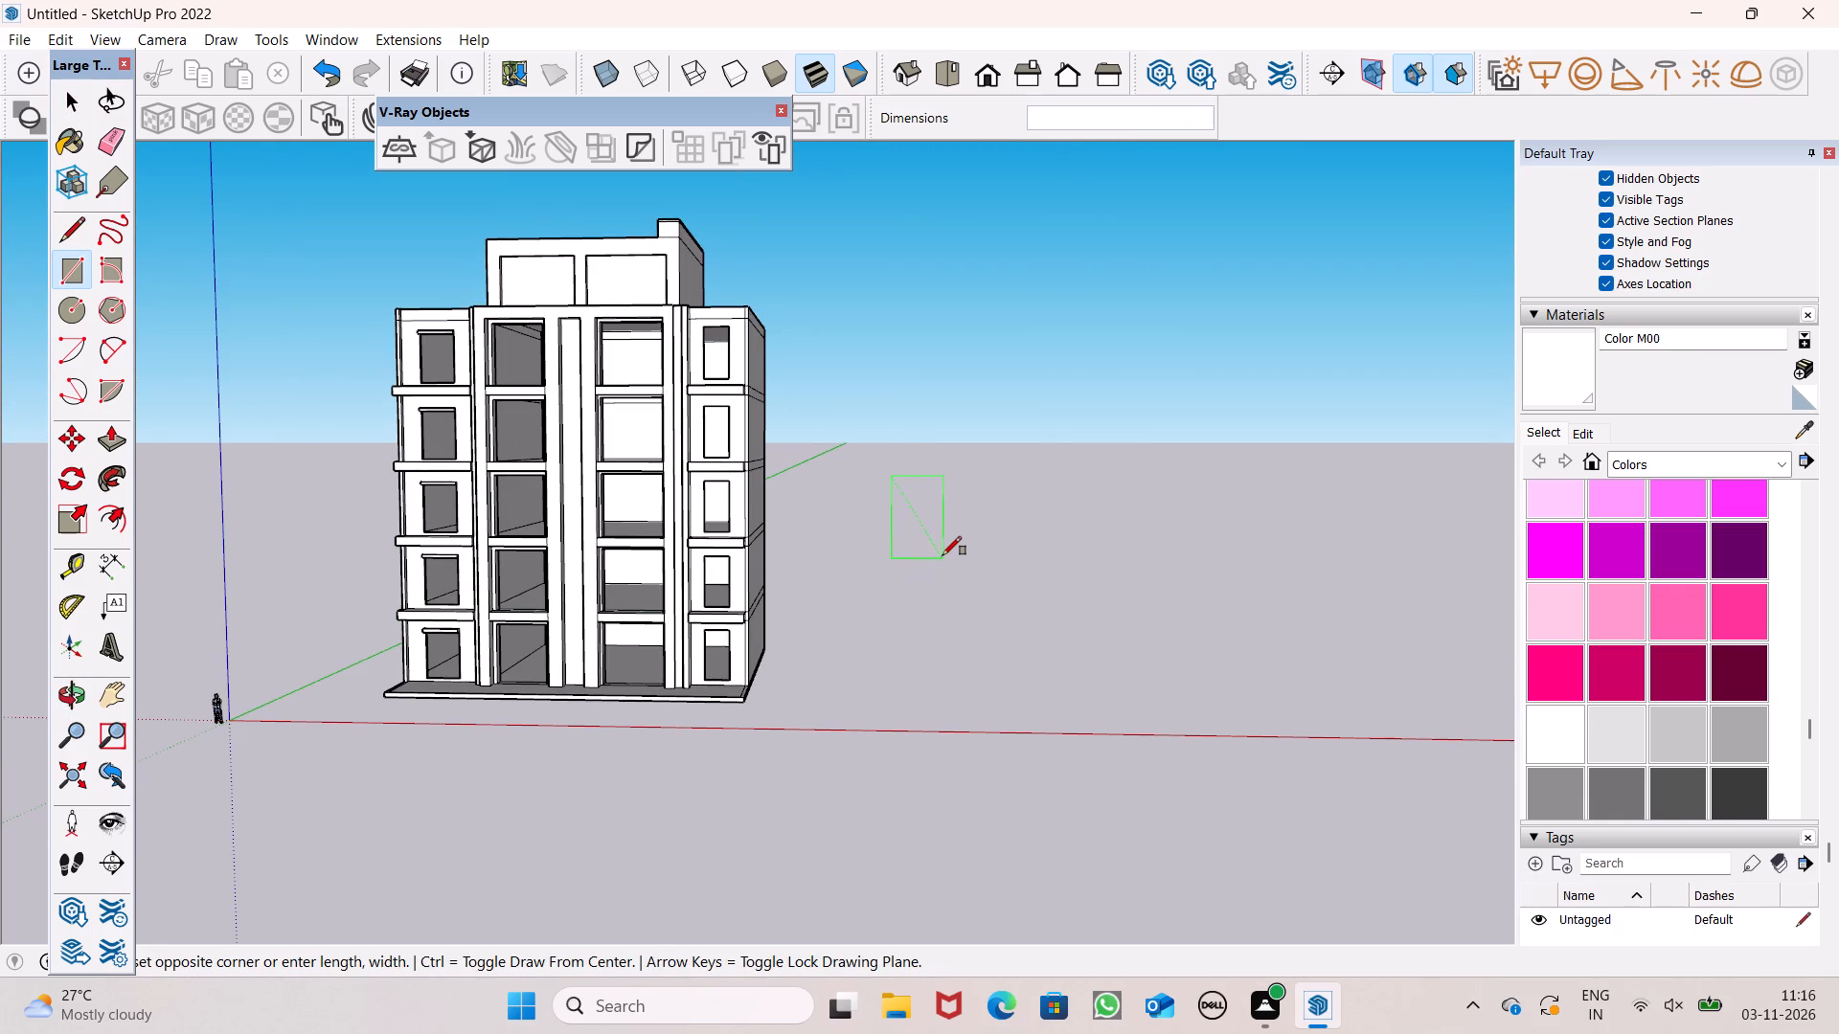
pyautogui.click(936, 548)
pyautogui.click(993, 486)
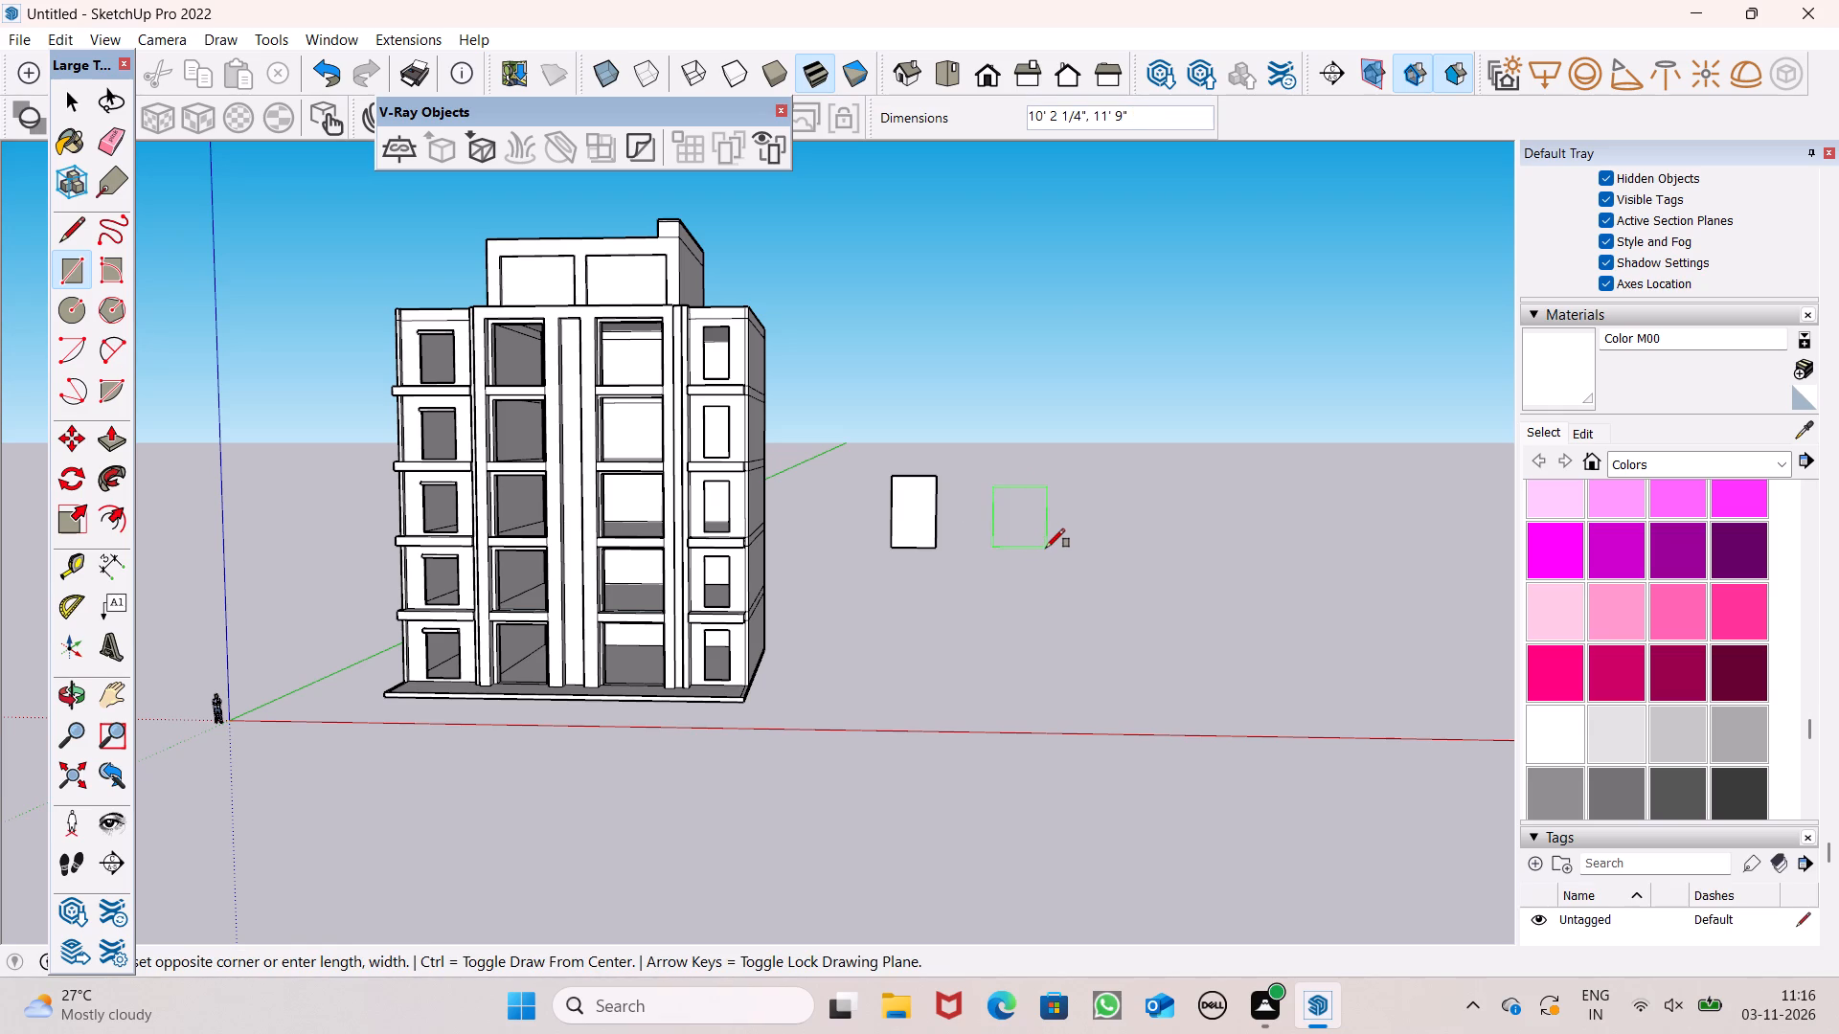
pyautogui.click(1047, 548)
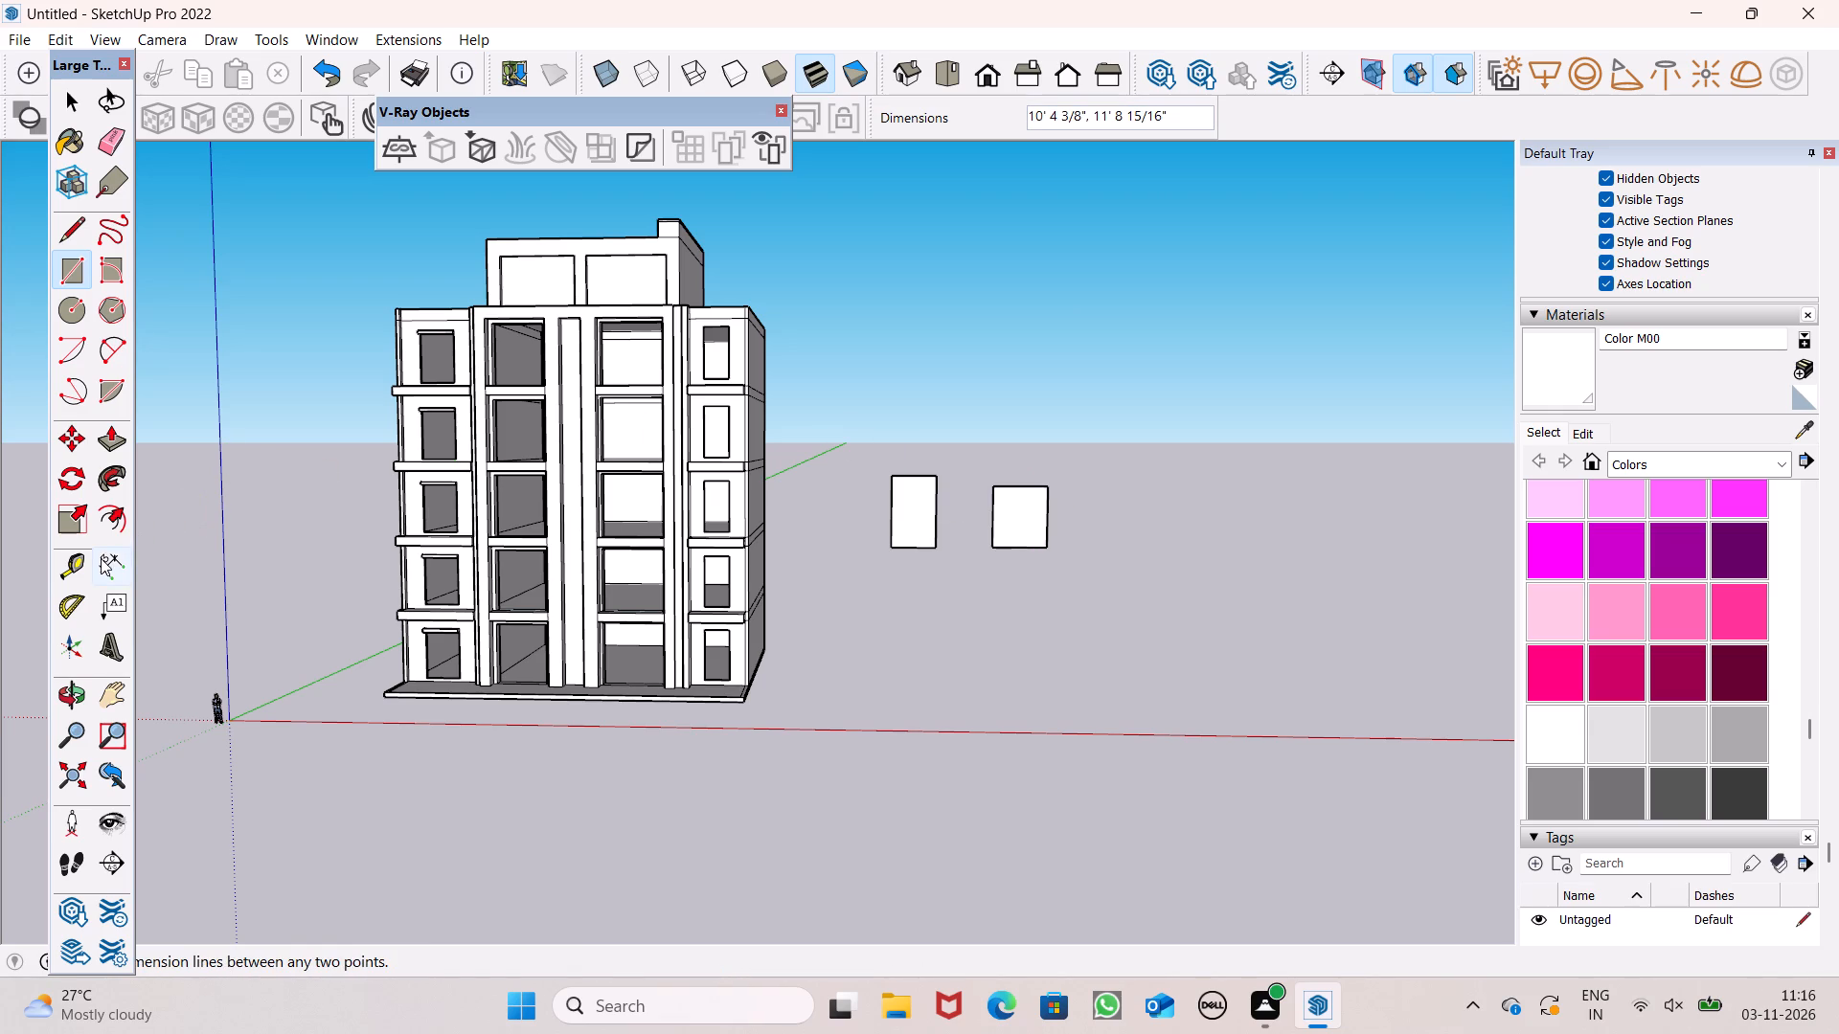
# Offset the outlines of both rectangles inward to form frame borders, the taller one by about 8 5/8".
pyautogui.click(101, 558)
pyautogui.click(119, 512)
pyautogui.scroll(7, 1152, 516)
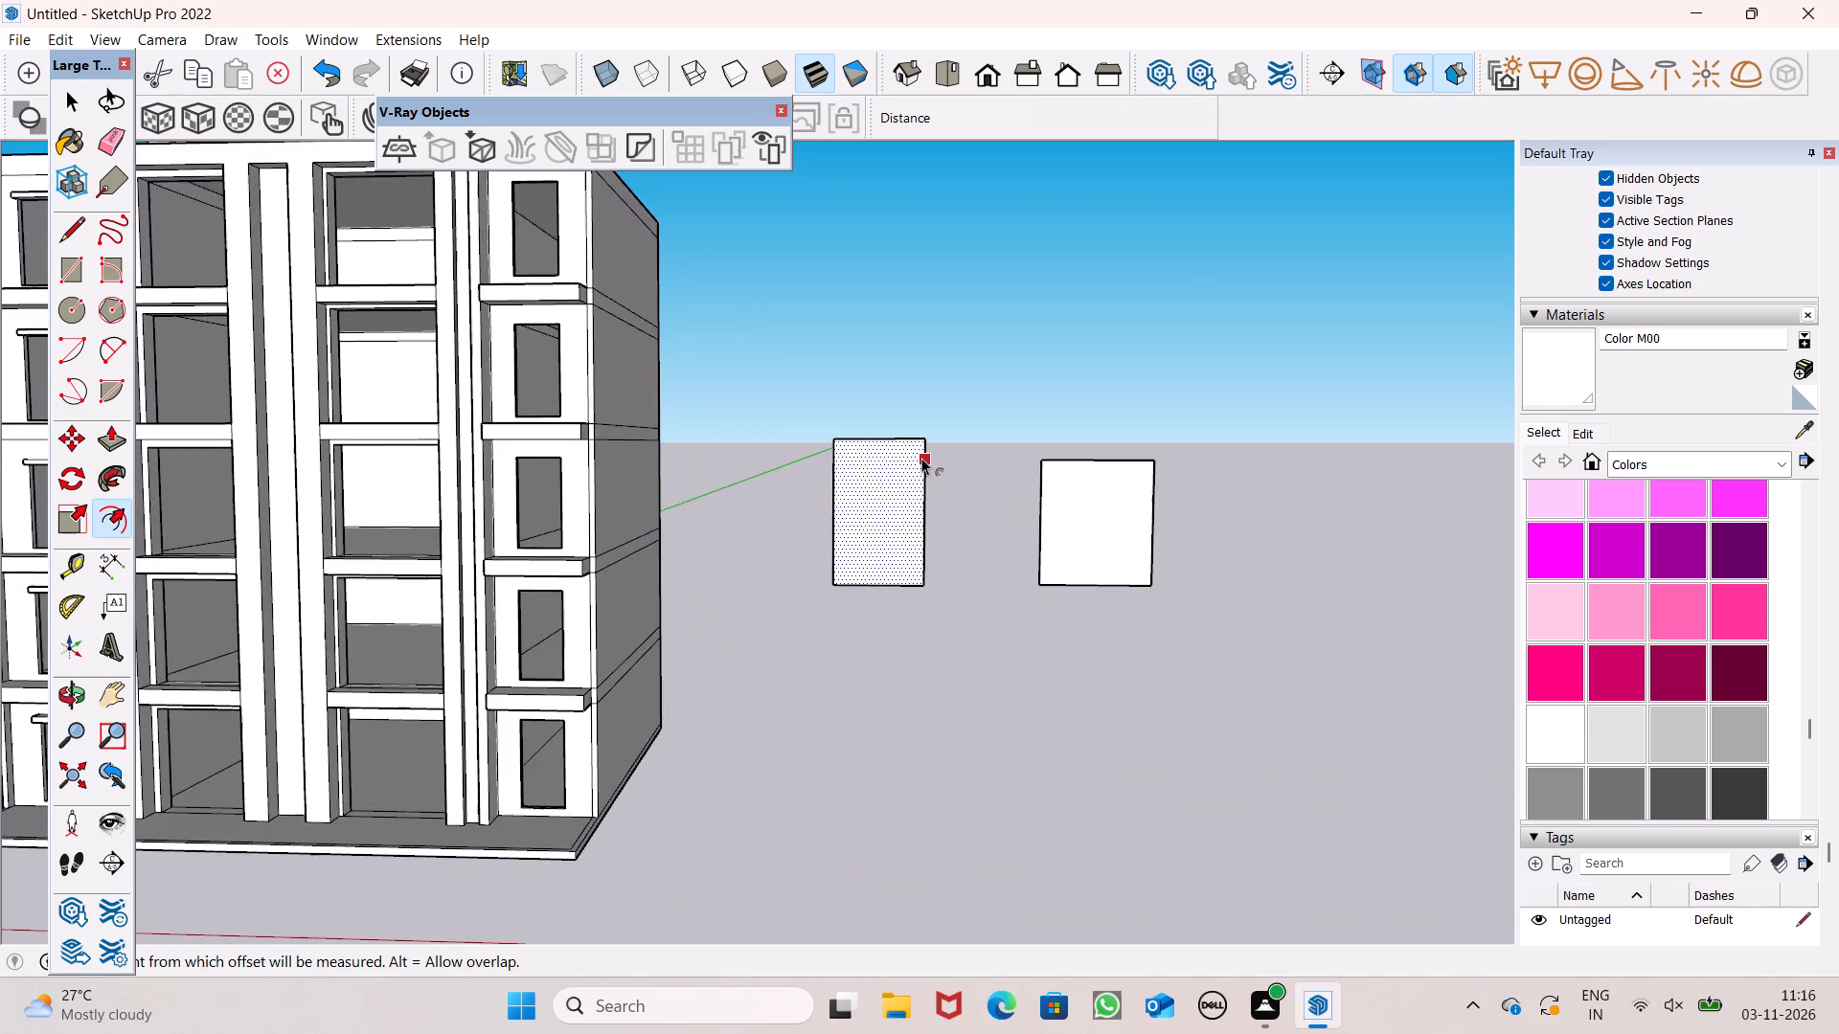
pyautogui.scroll(6, 923, 456)
pyautogui.click(845, 436)
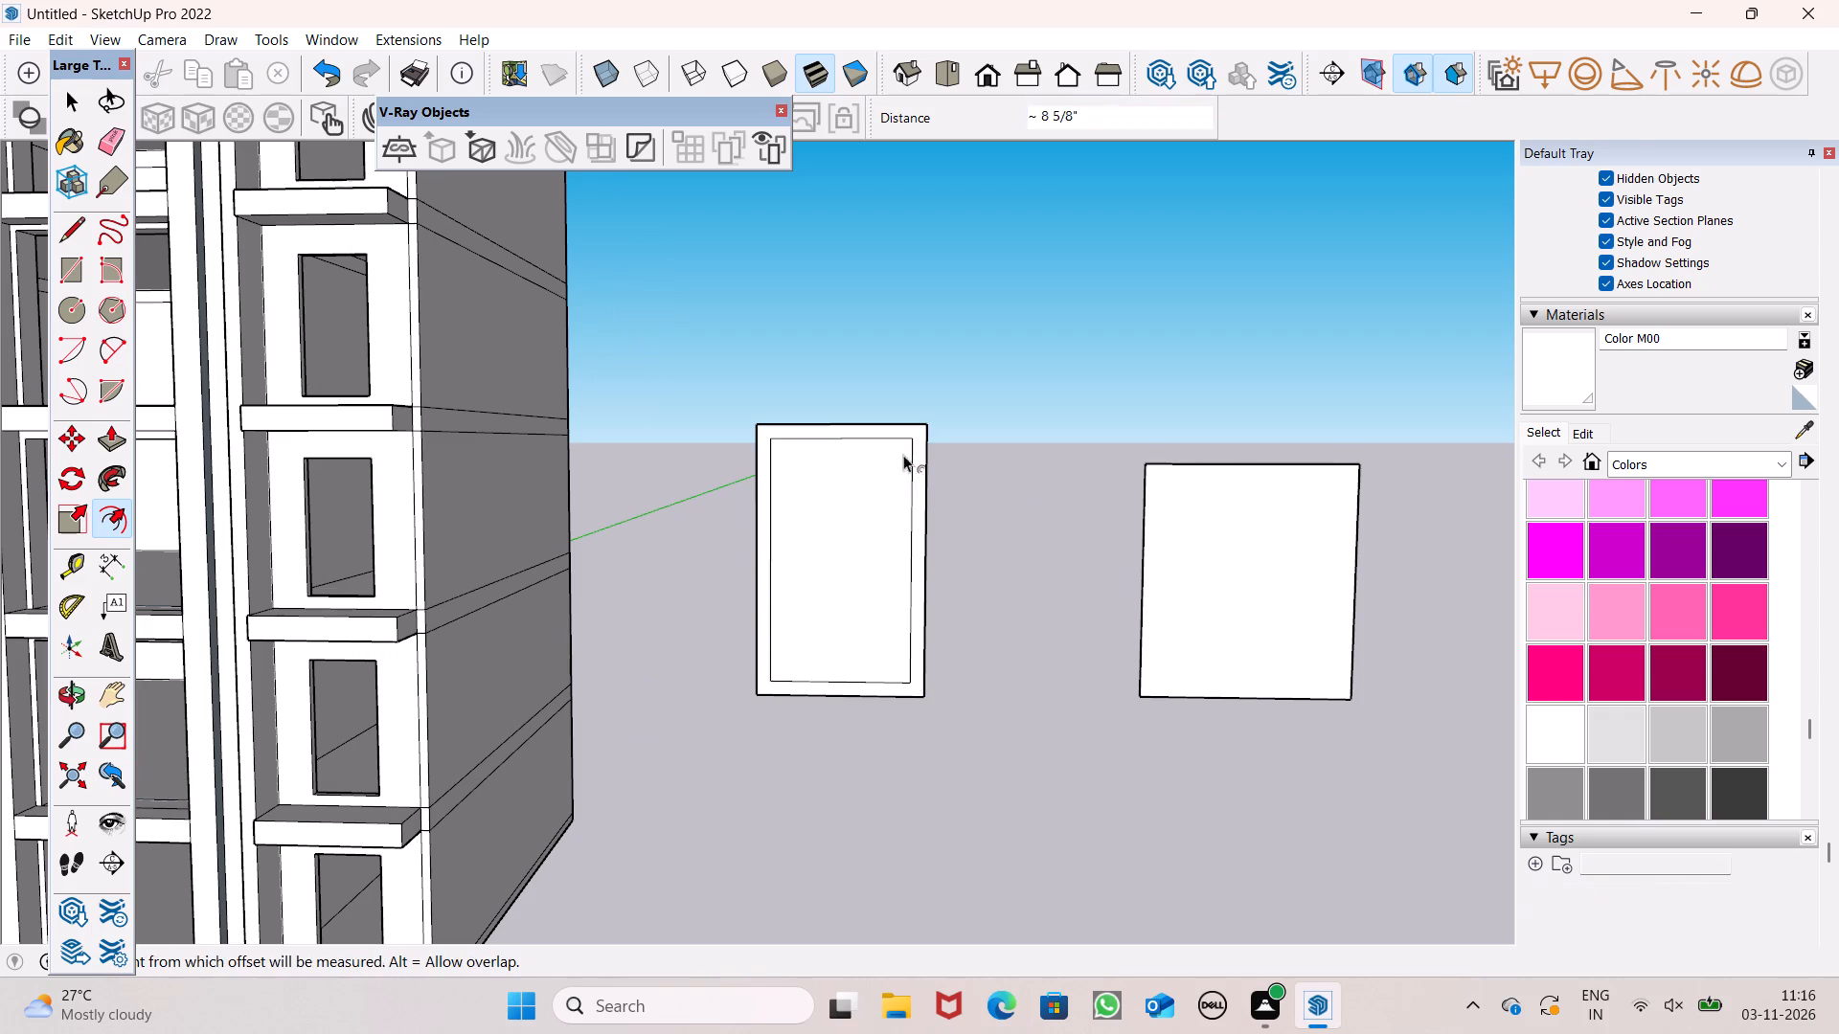
pyautogui.moveTo(1181, 476); pyautogui.dragTo(1174, 481)
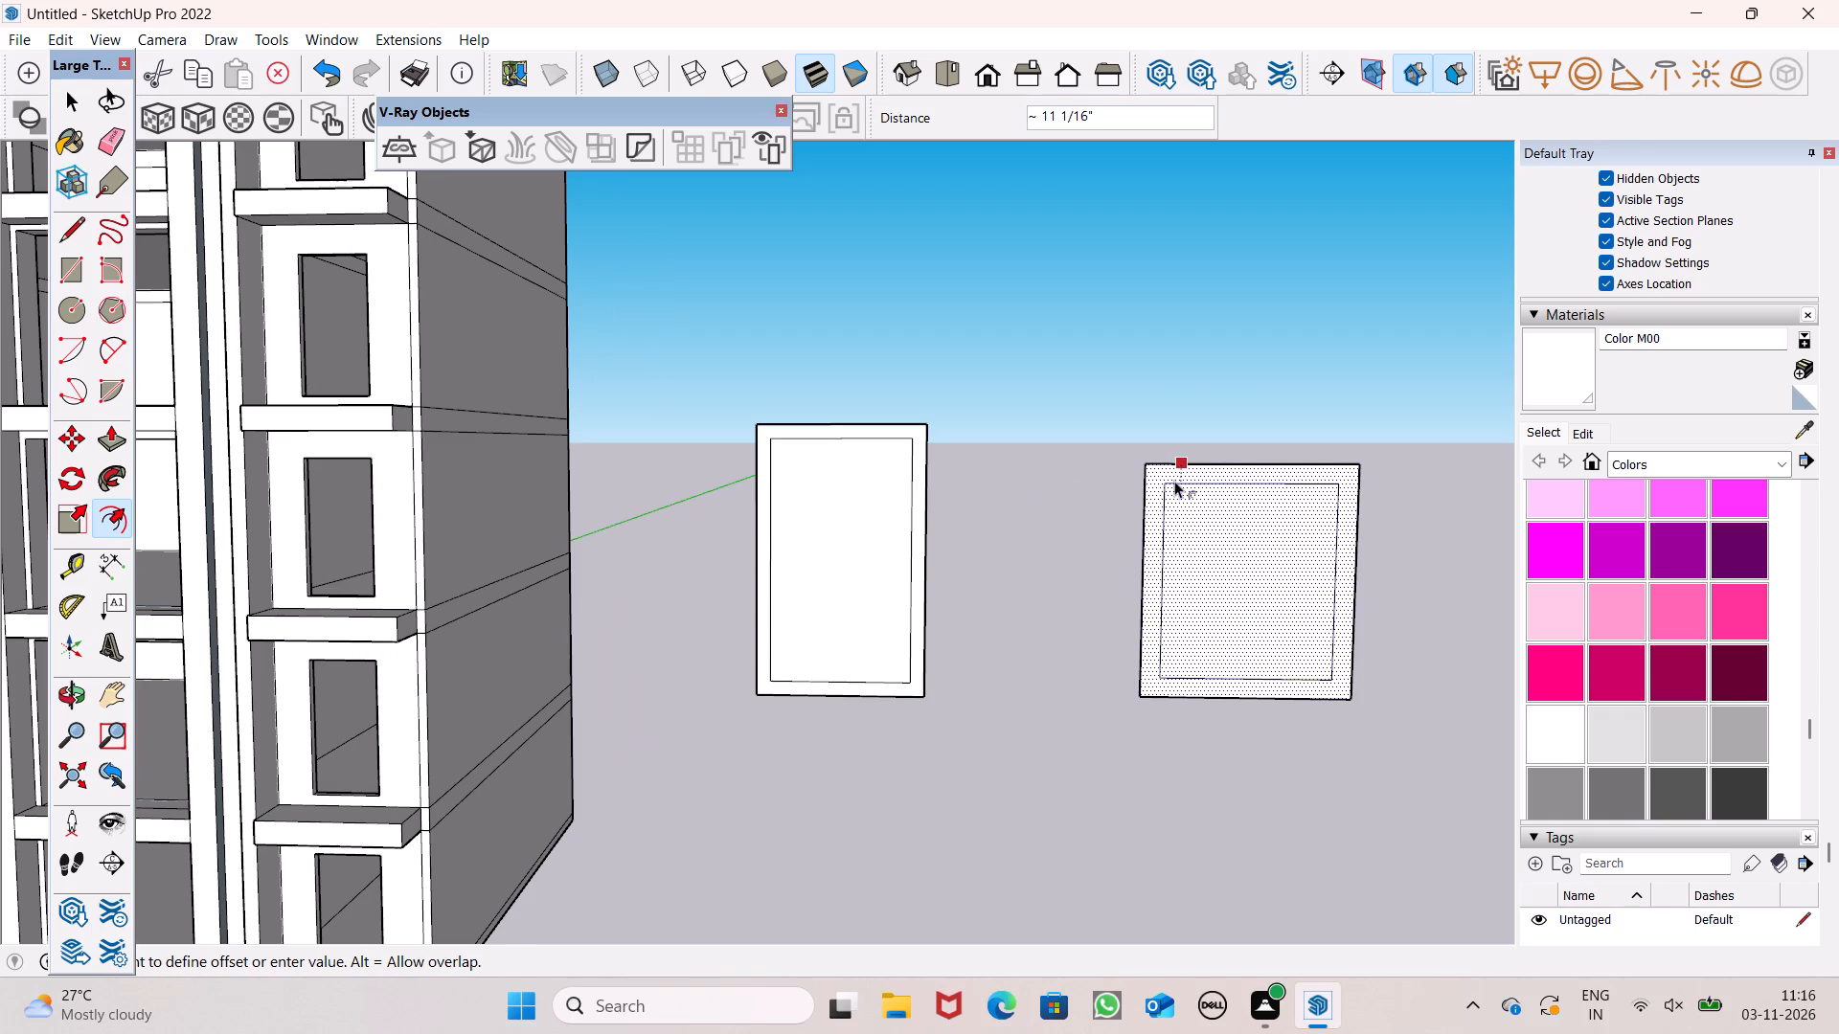
pyautogui.moveTo(1174, 481); pyautogui.dragTo(1171, 480)
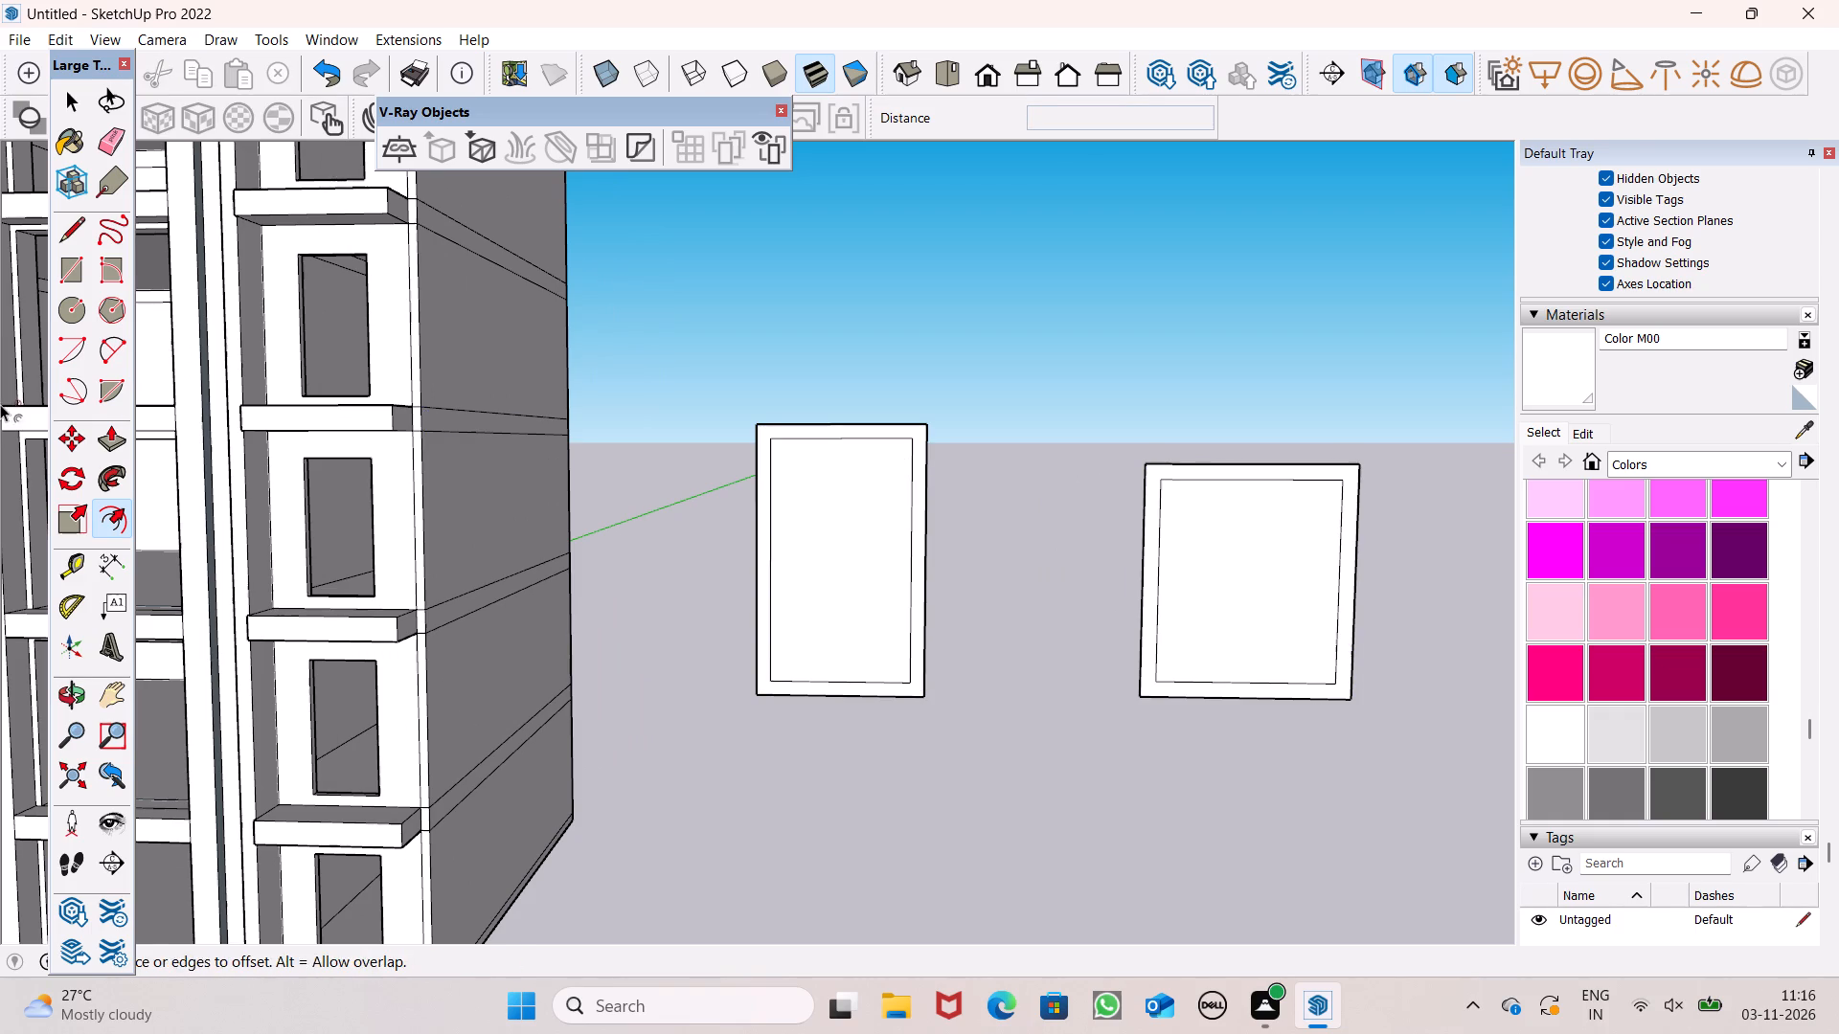
# Draw a narrow upright rectangle about 3 7/16" by 12' 5 9/16" from top to bottom inside the taller panel's inner frame, near its middle.
pyautogui.click(77, 262)
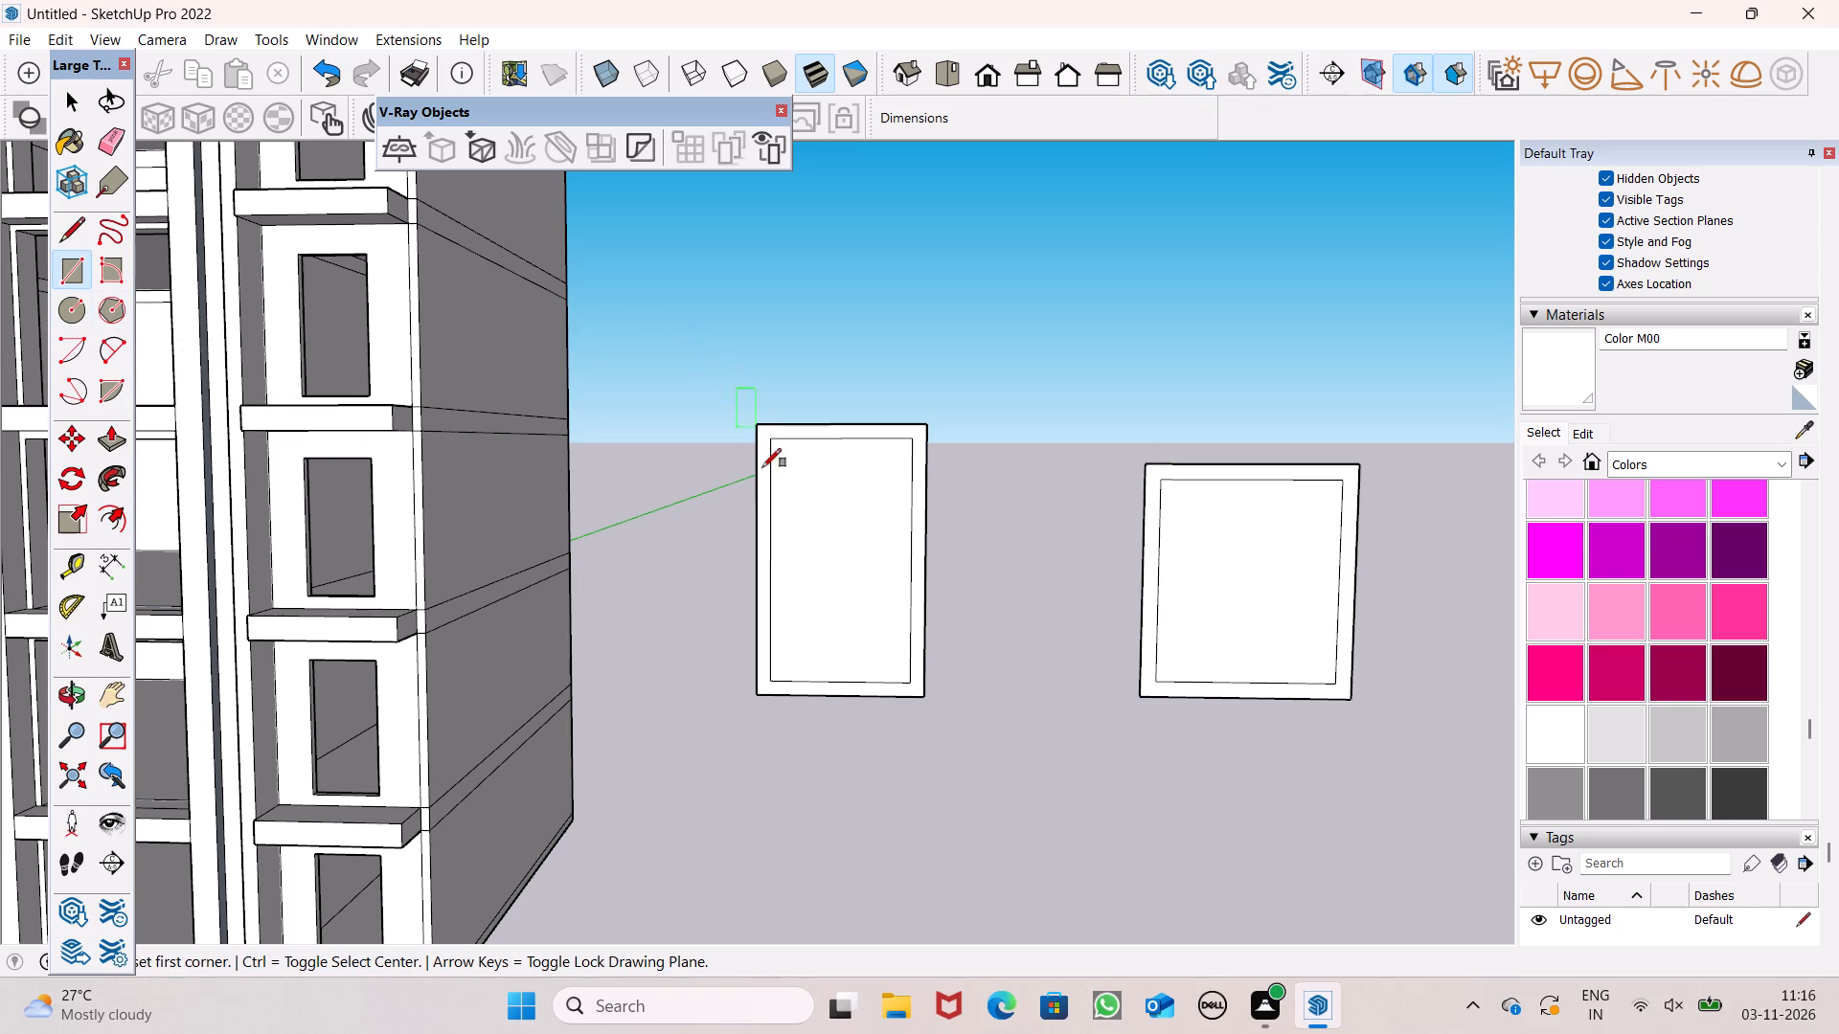
pyautogui.moveTo(783, 522); pyautogui.dragTo(824, 585, button='middle')
pyautogui.scroll(1, 824, 585)
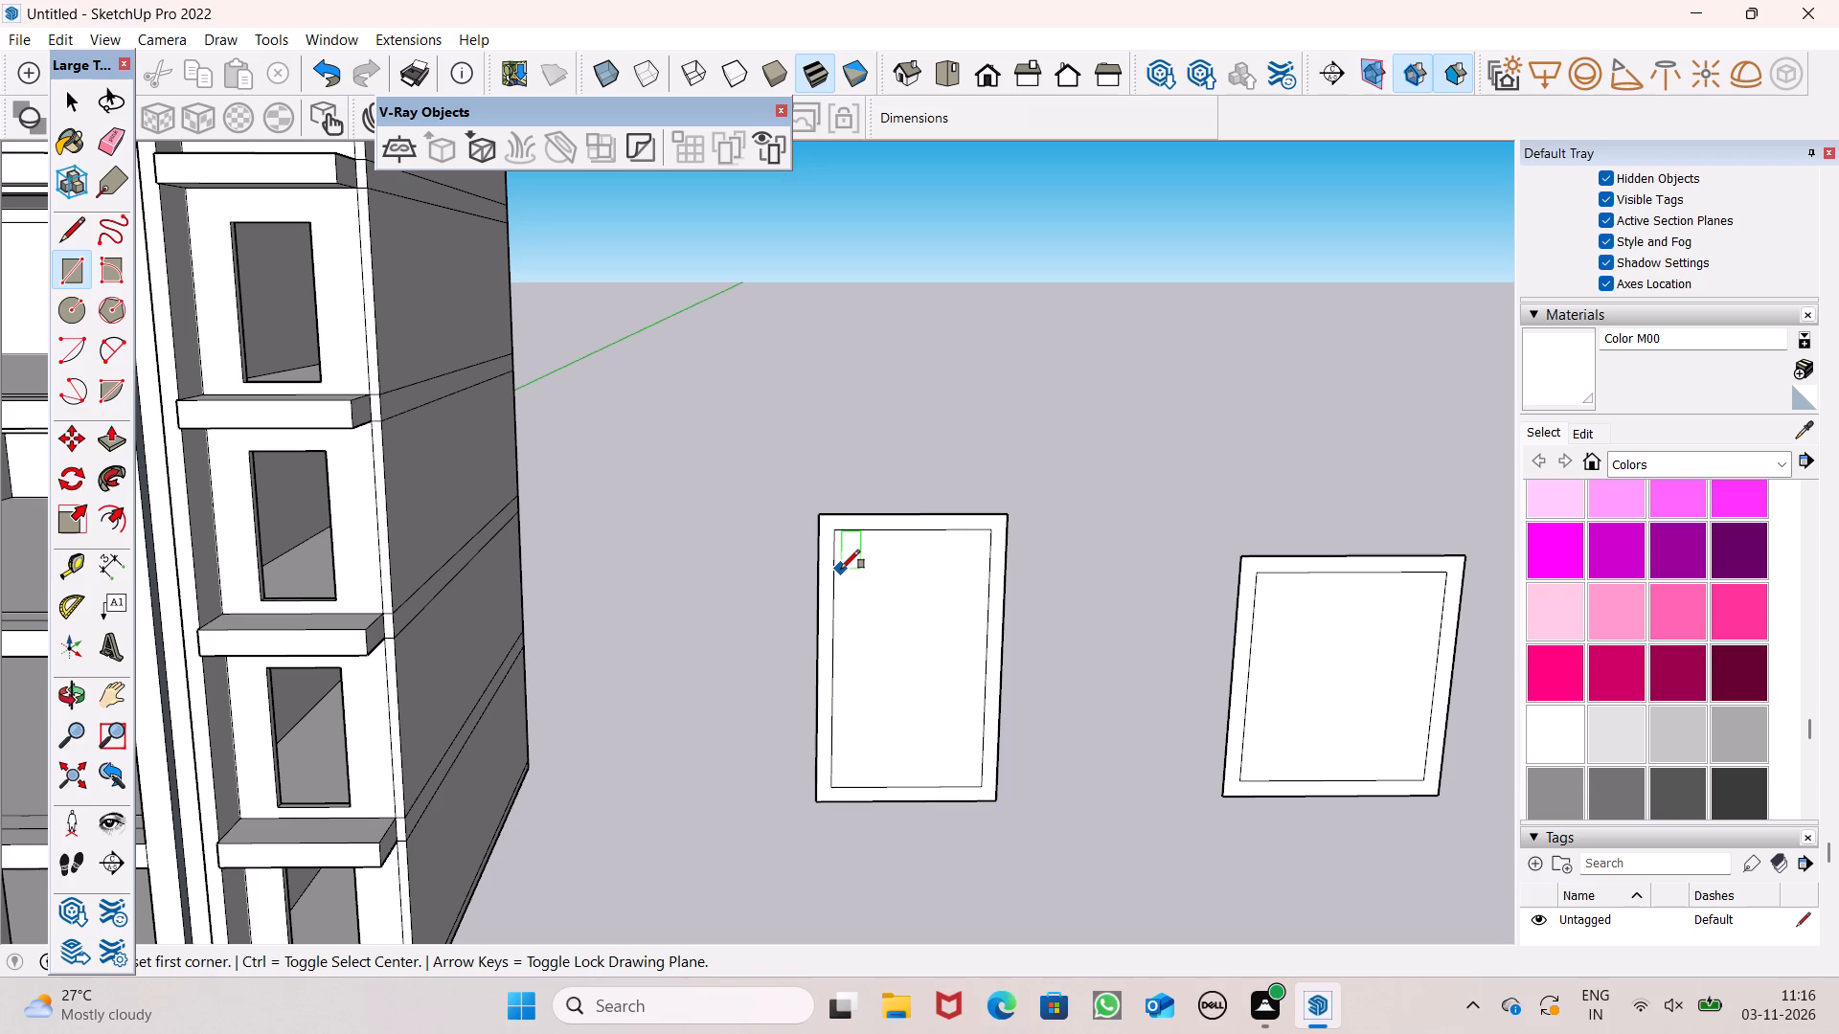
pyautogui.moveTo(1066, 715); pyautogui.dragTo(1048, 689, button='middle')
pyautogui.scroll(1, 1048, 689)
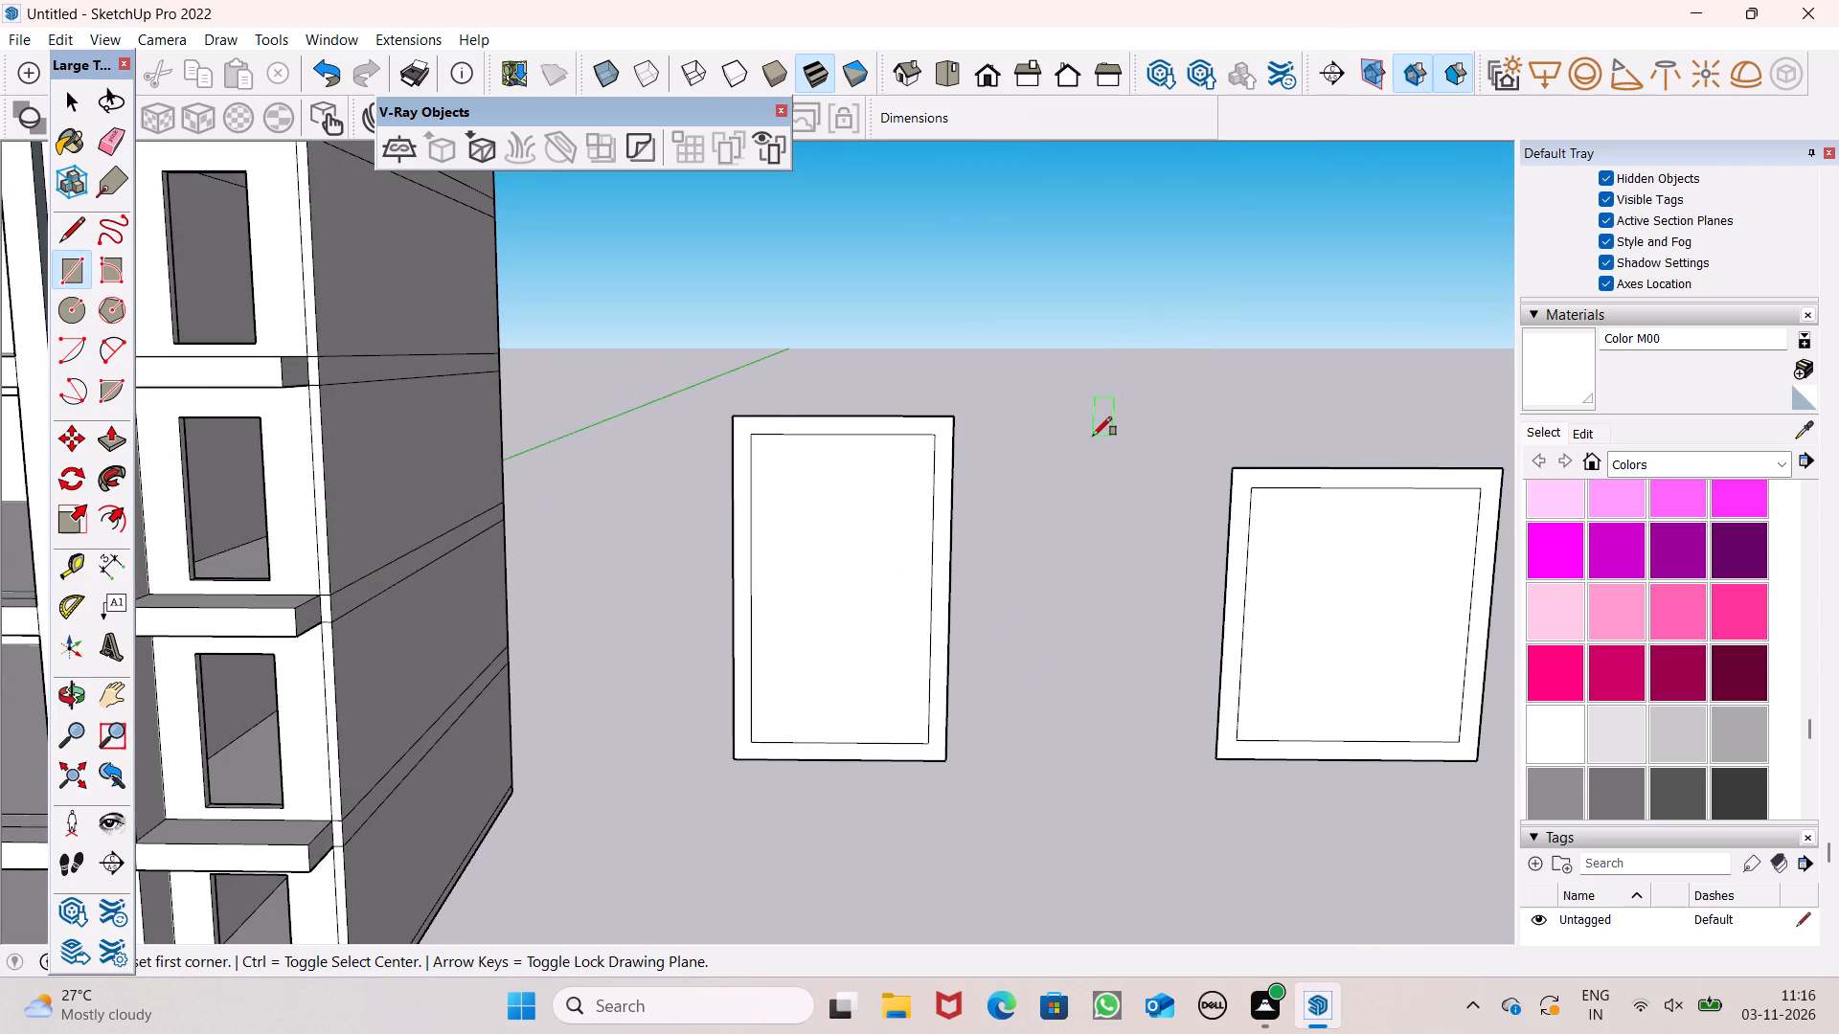
pyautogui.scroll(-1, 1093, 436)
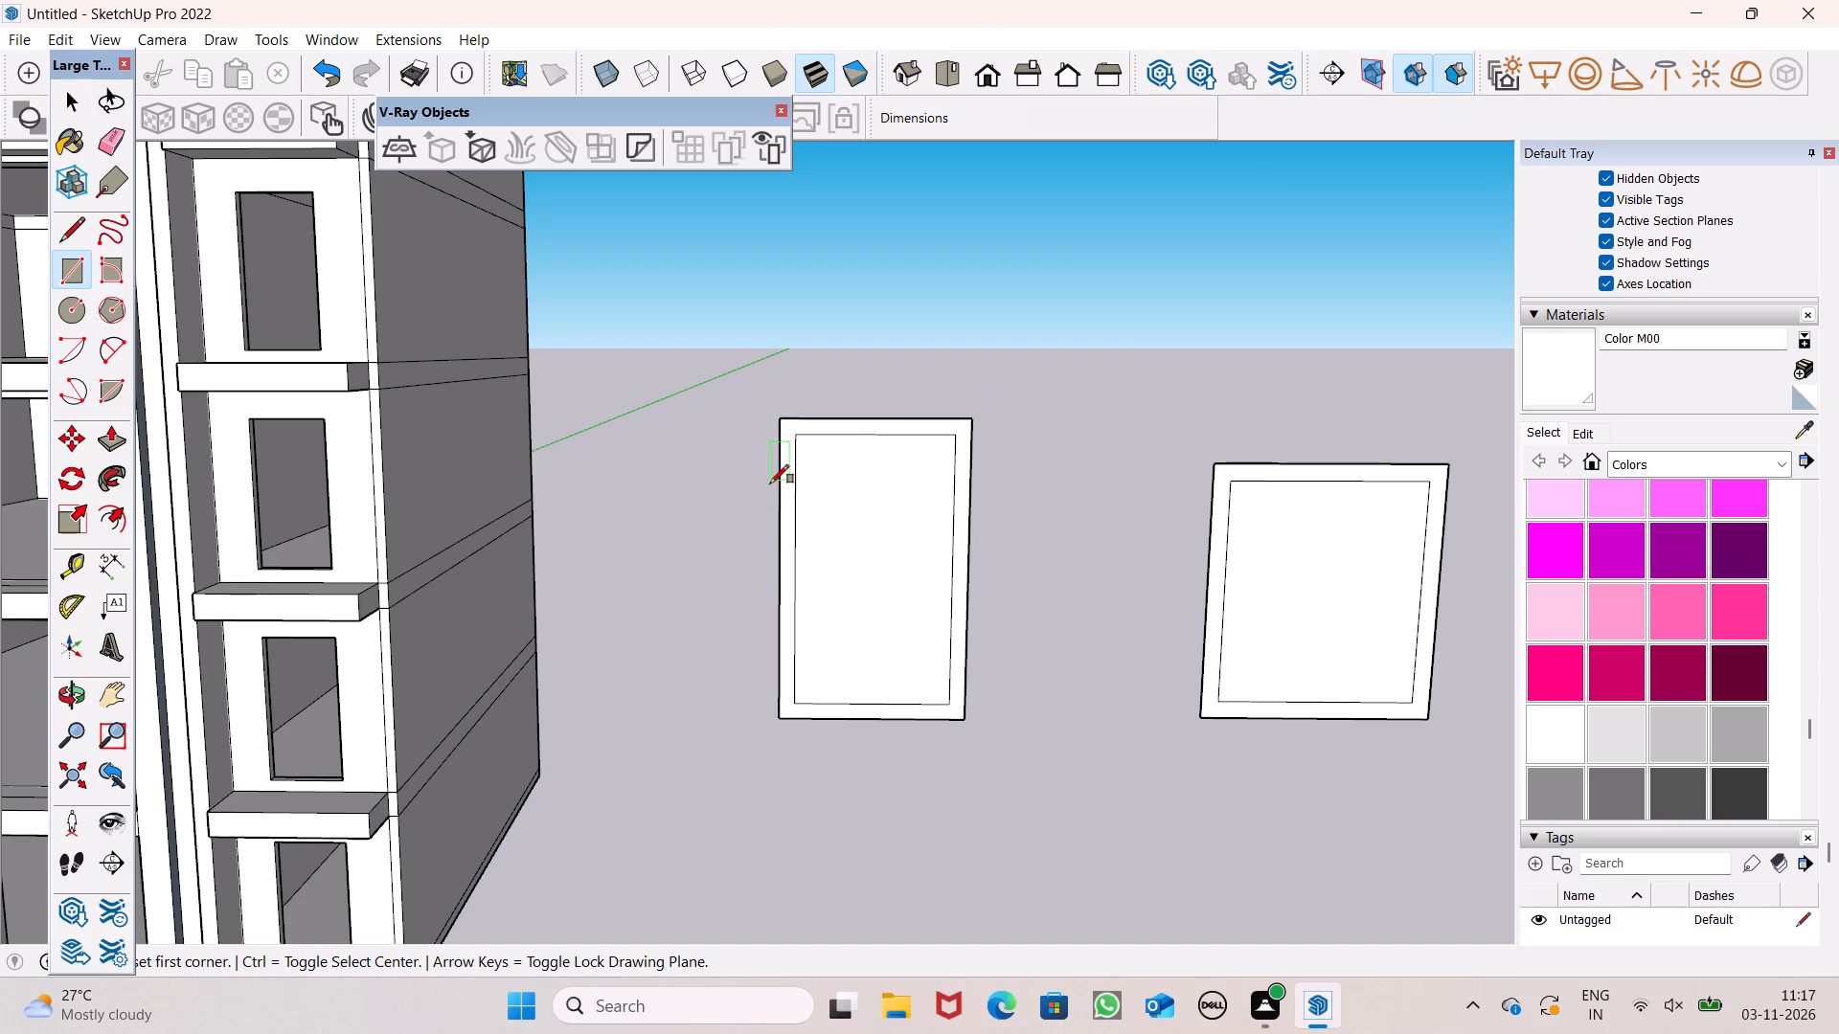
pyautogui.moveTo(819, 641); pyautogui.dragTo(852, 647, button='middle')
pyautogui.scroll(-1, 852, 647)
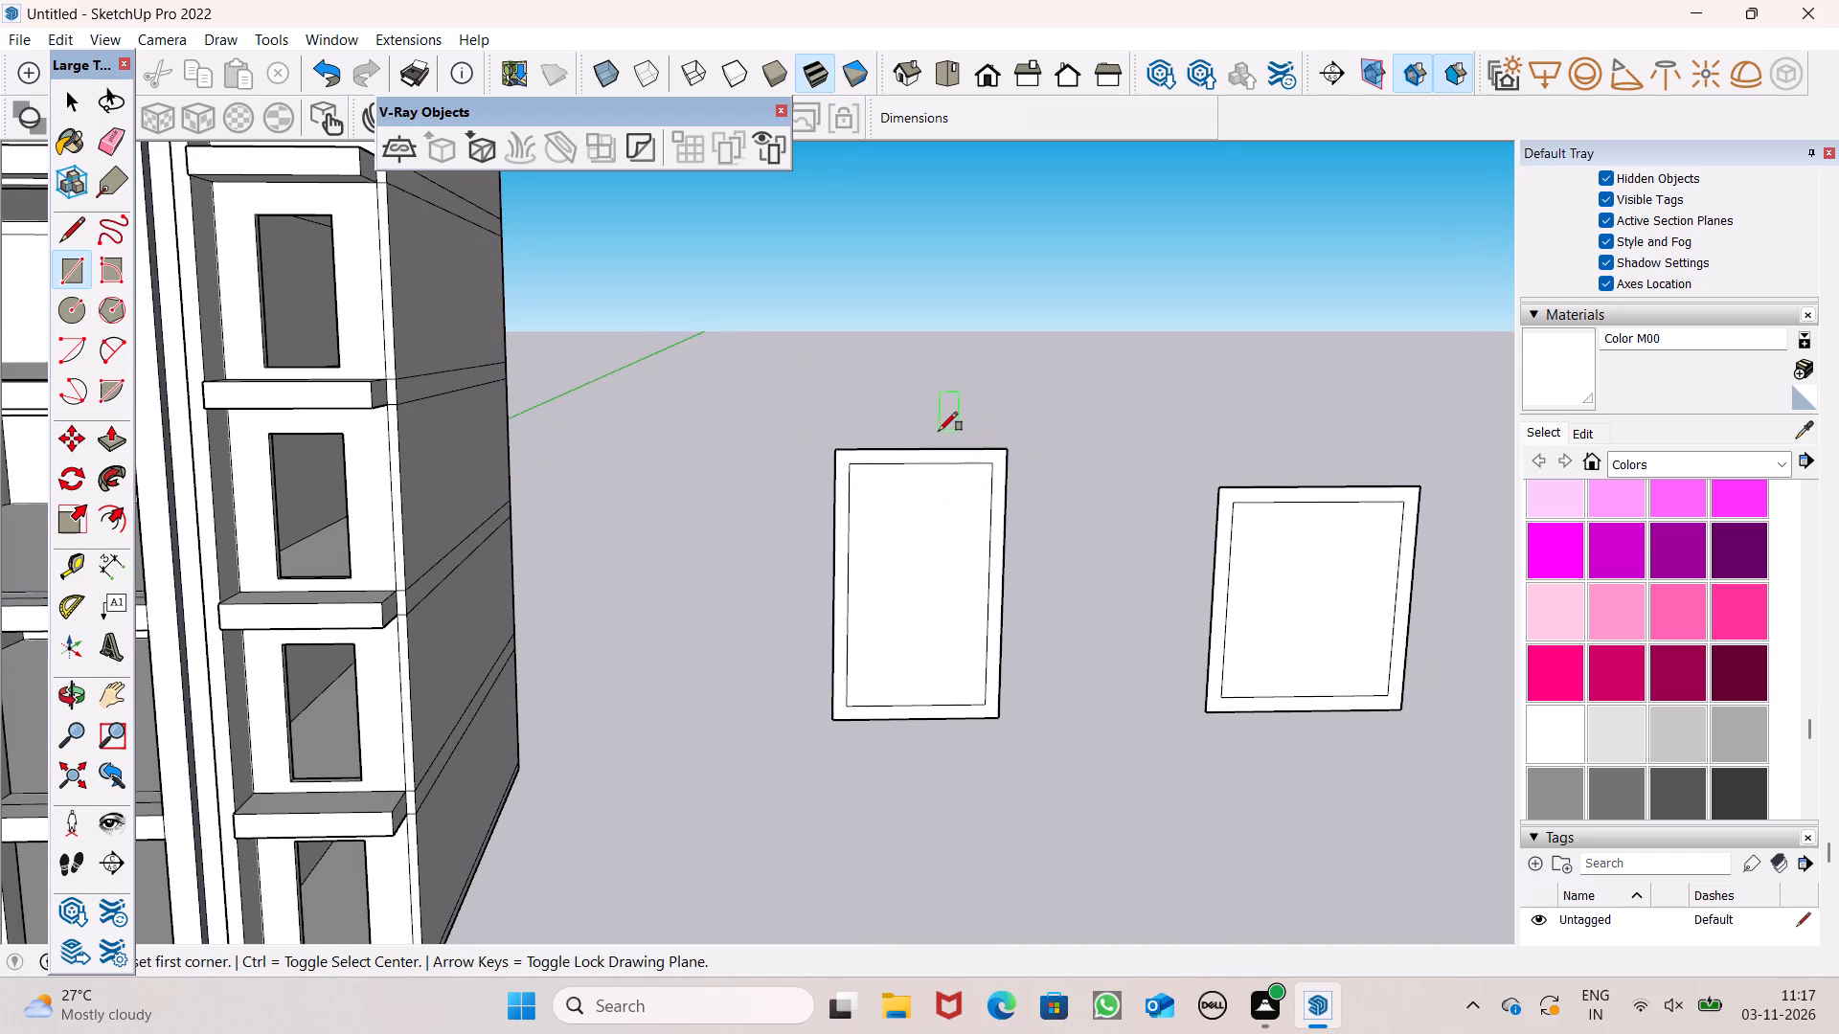
pyautogui.scroll(1, 939, 431)
pyautogui.scroll(2, 922, 533)
pyautogui.scroll(-2, 734, 476)
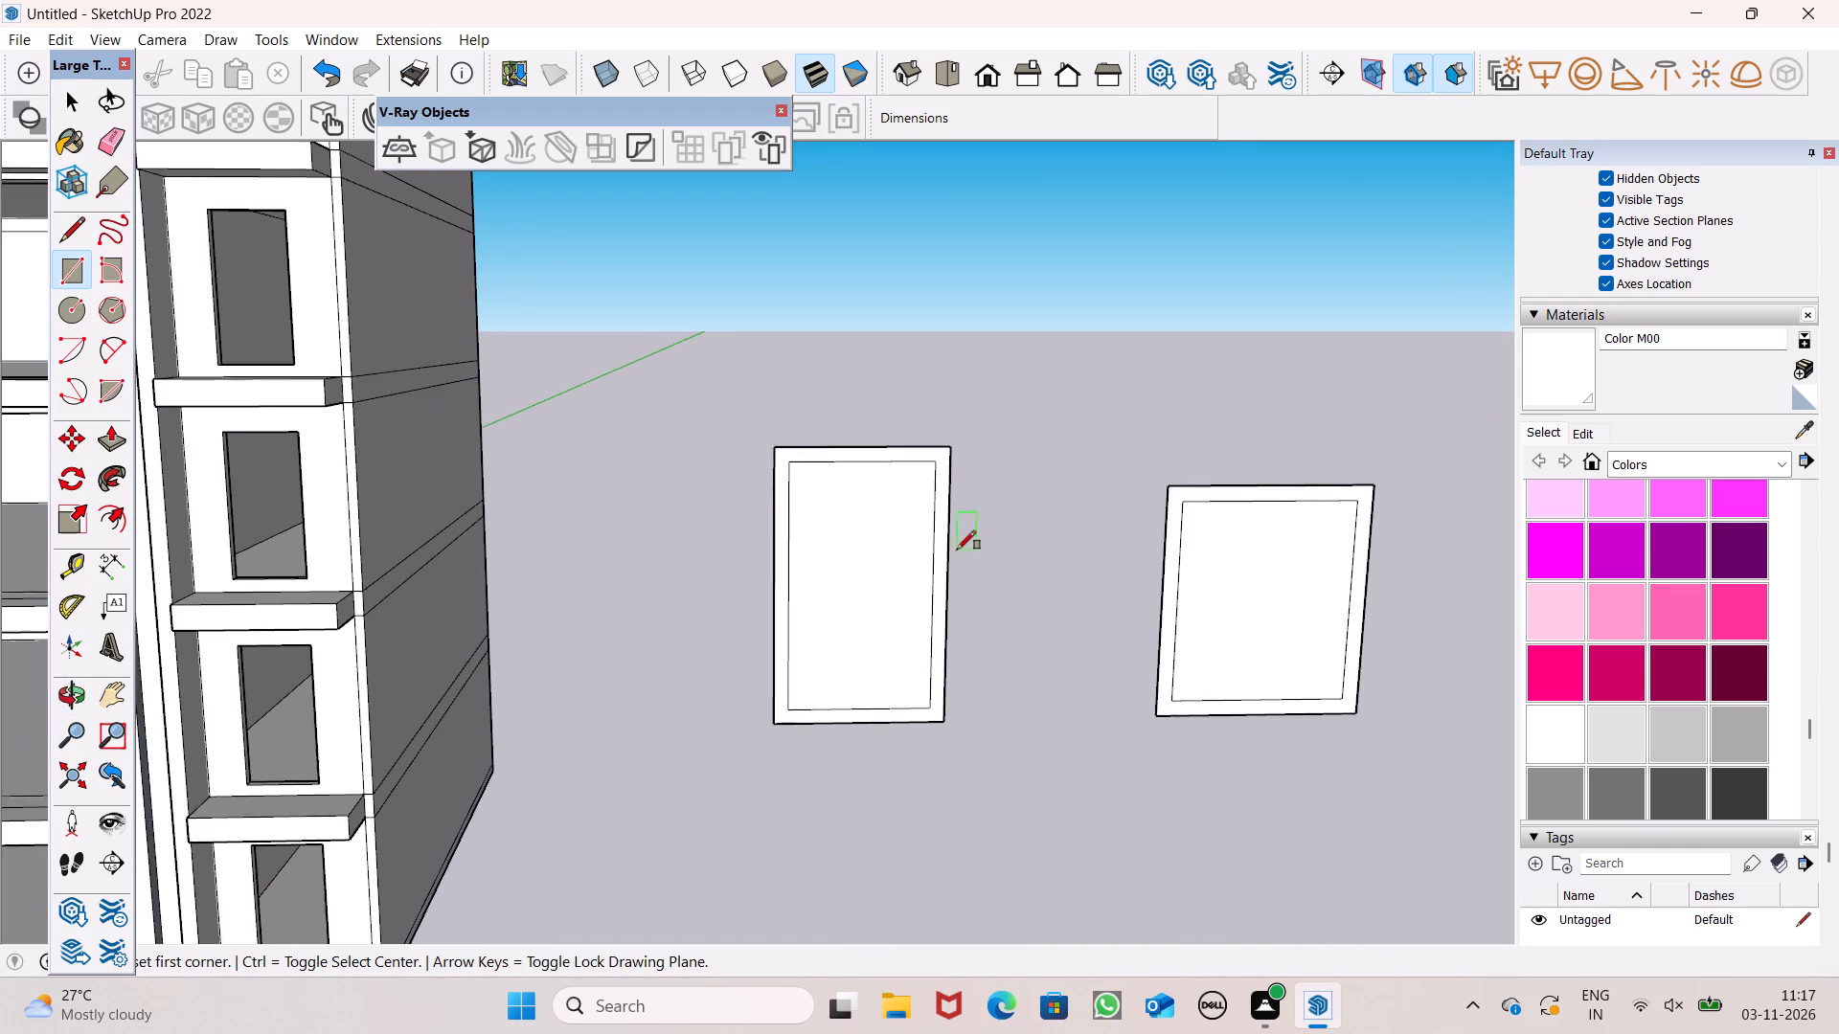
pyautogui.moveTo(958, 538); pyautogui.dragTo(945, 506, button='middle')
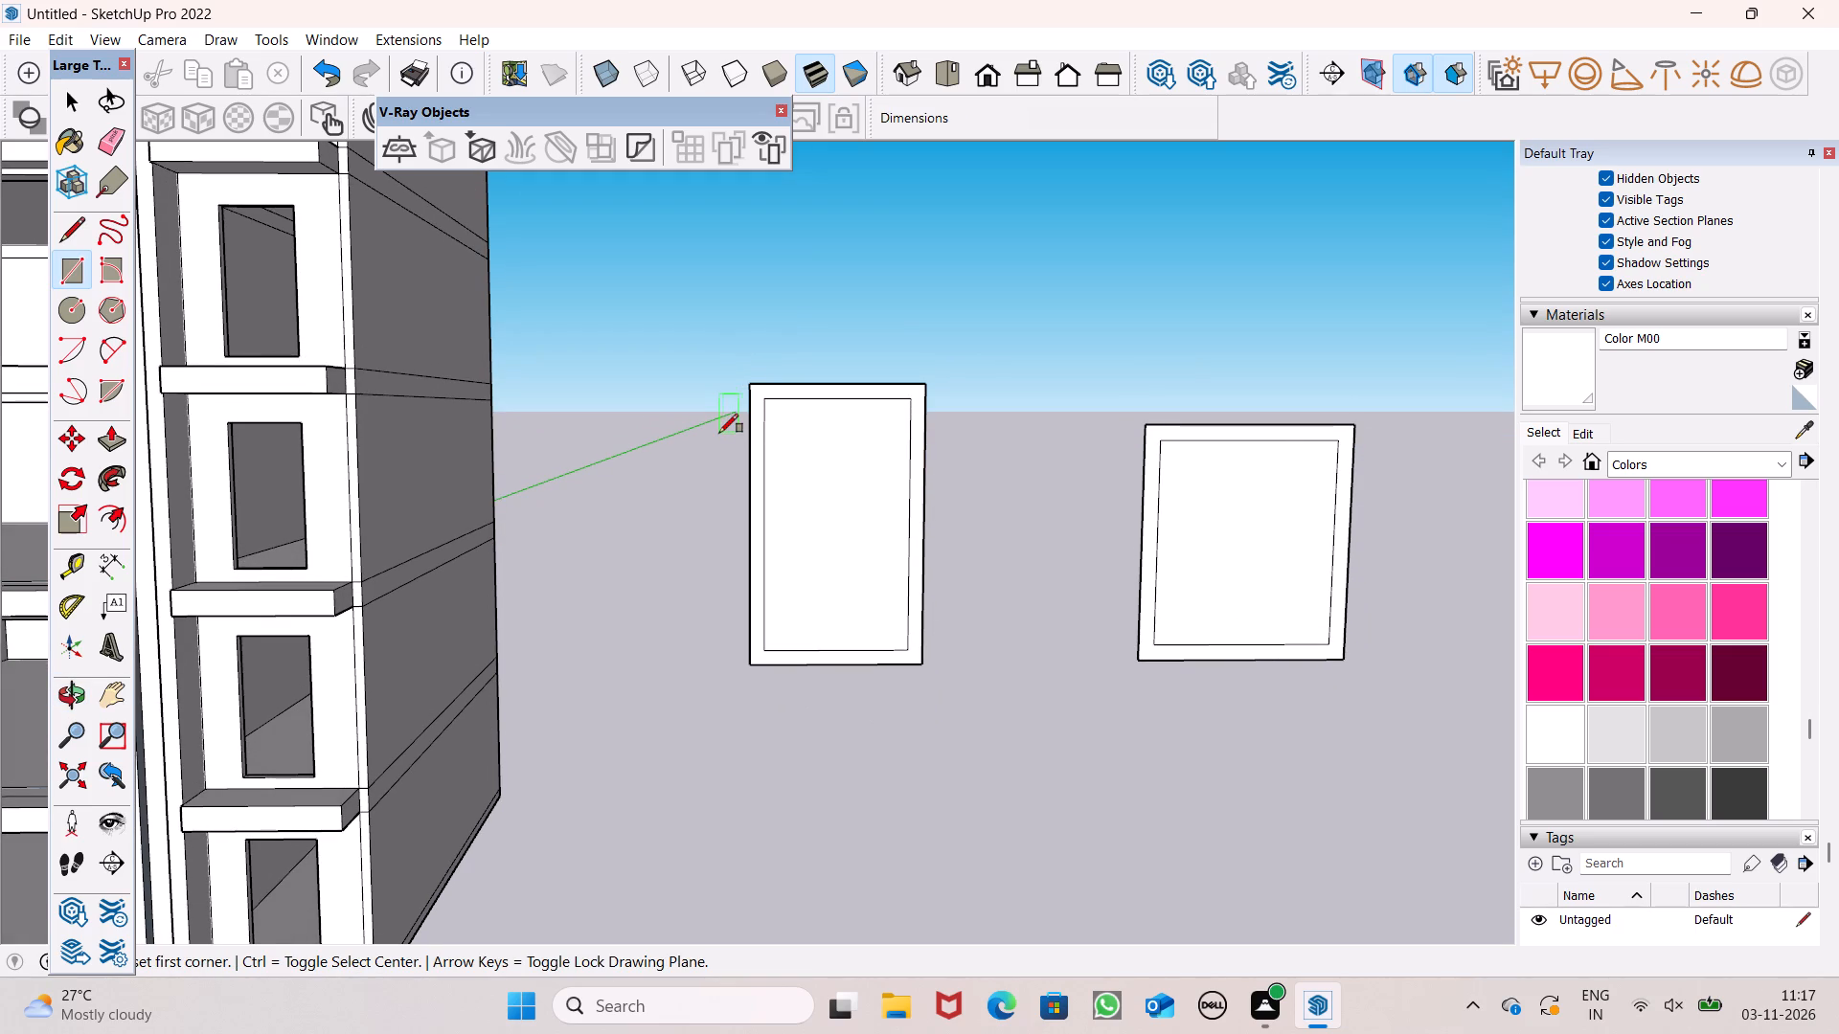
pyautogui.scroll(10, 825, 432)
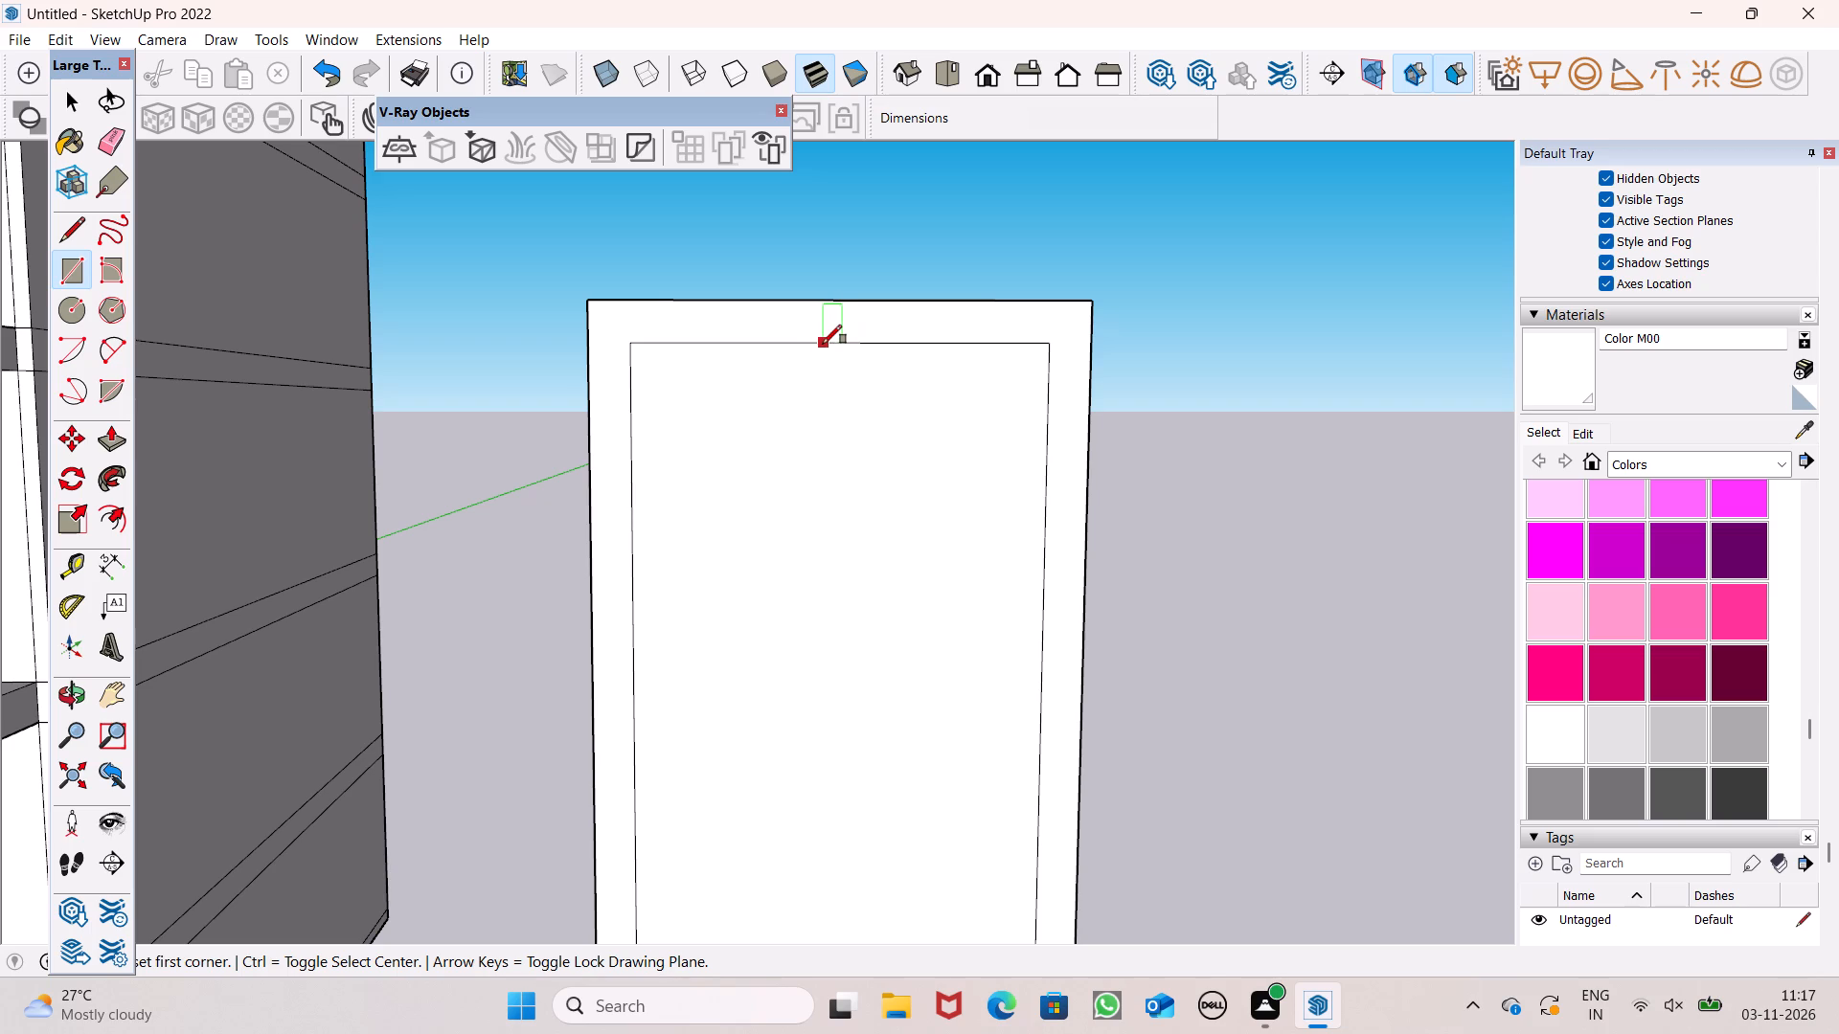
pyautogui.click(824, 344)
pyautogui.scroll(-6, 871, 426)
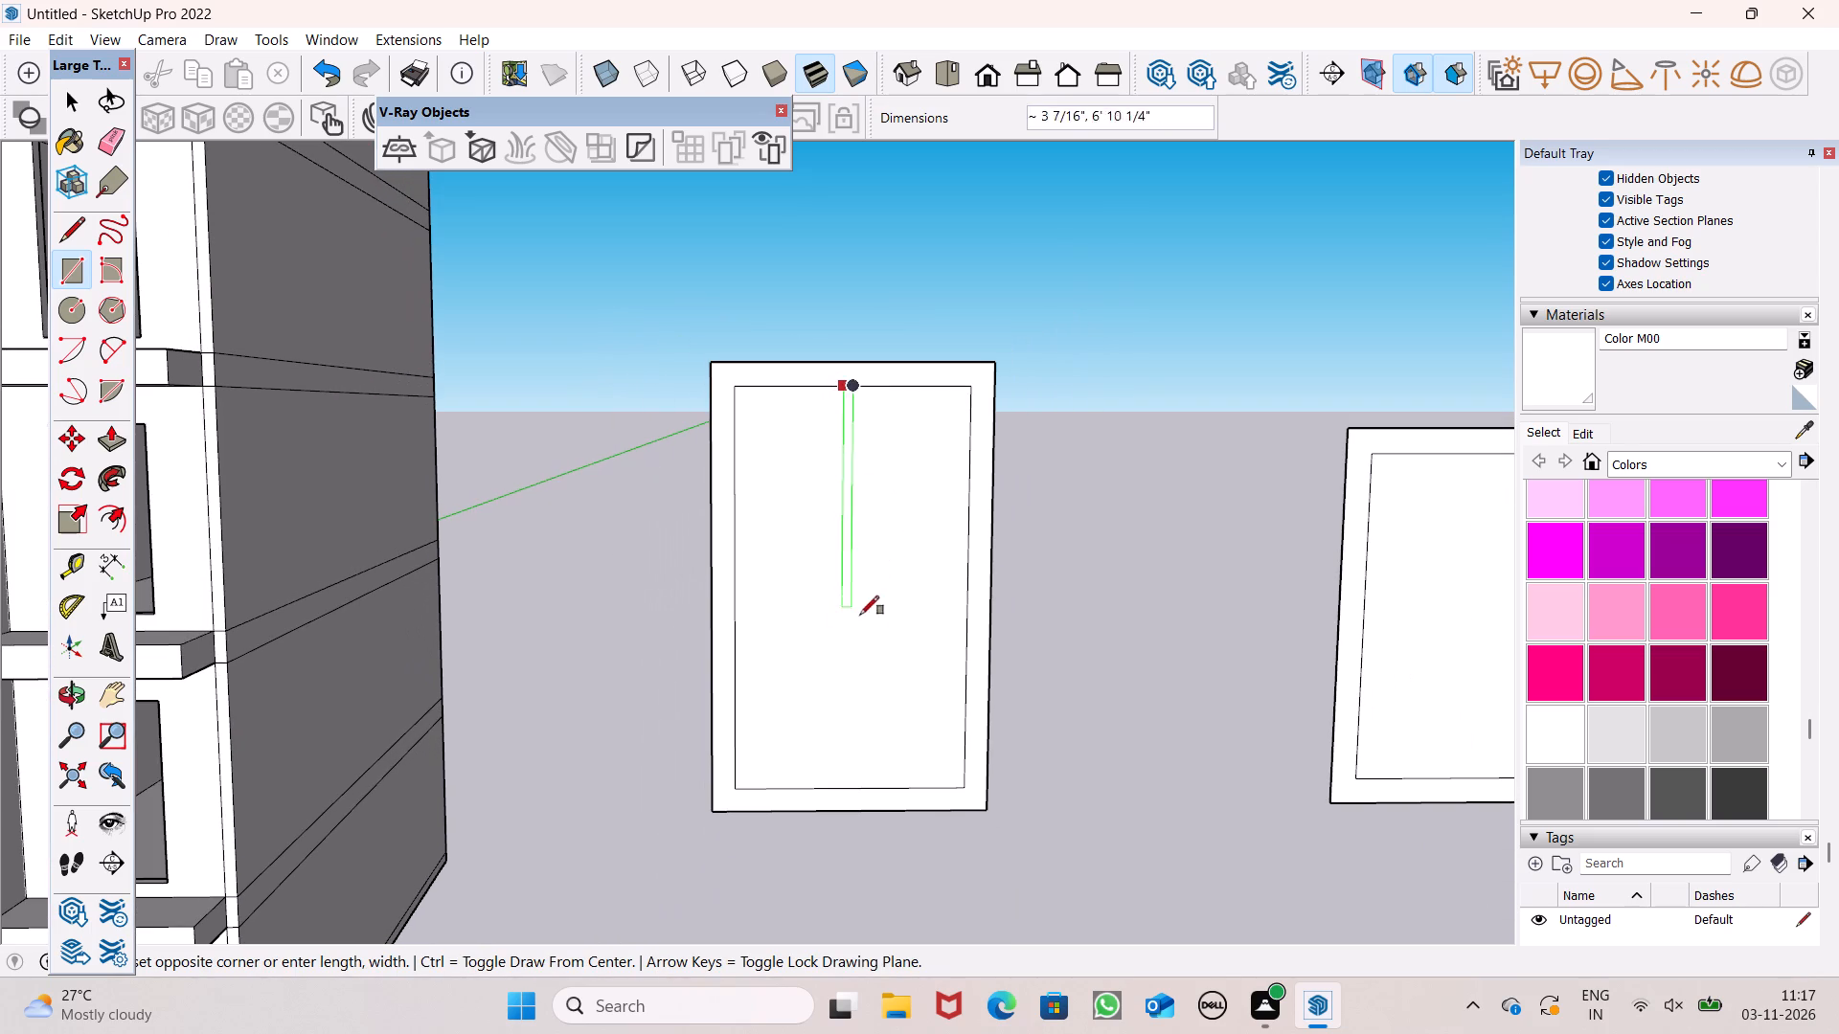
pyautogui.scroll(3, 859, 768)
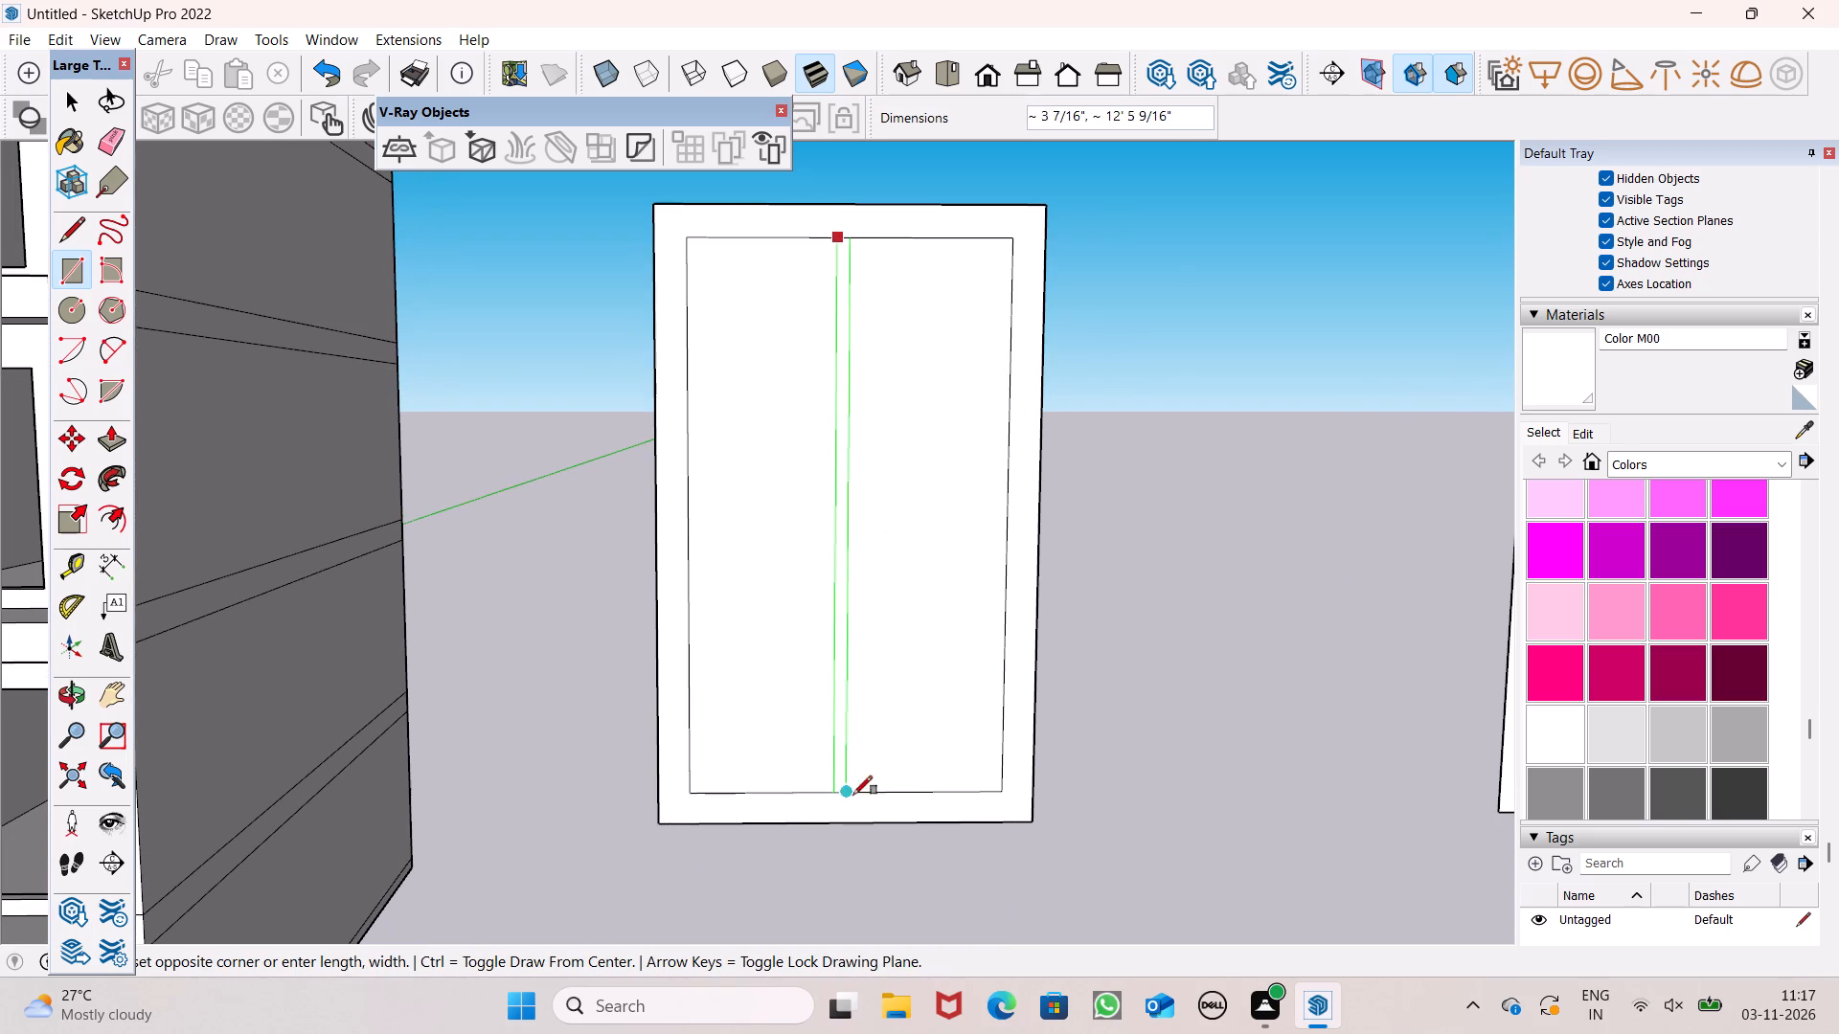
pyautogui.scroll(6, 842, 804)
pyautogui.click(852, 784)
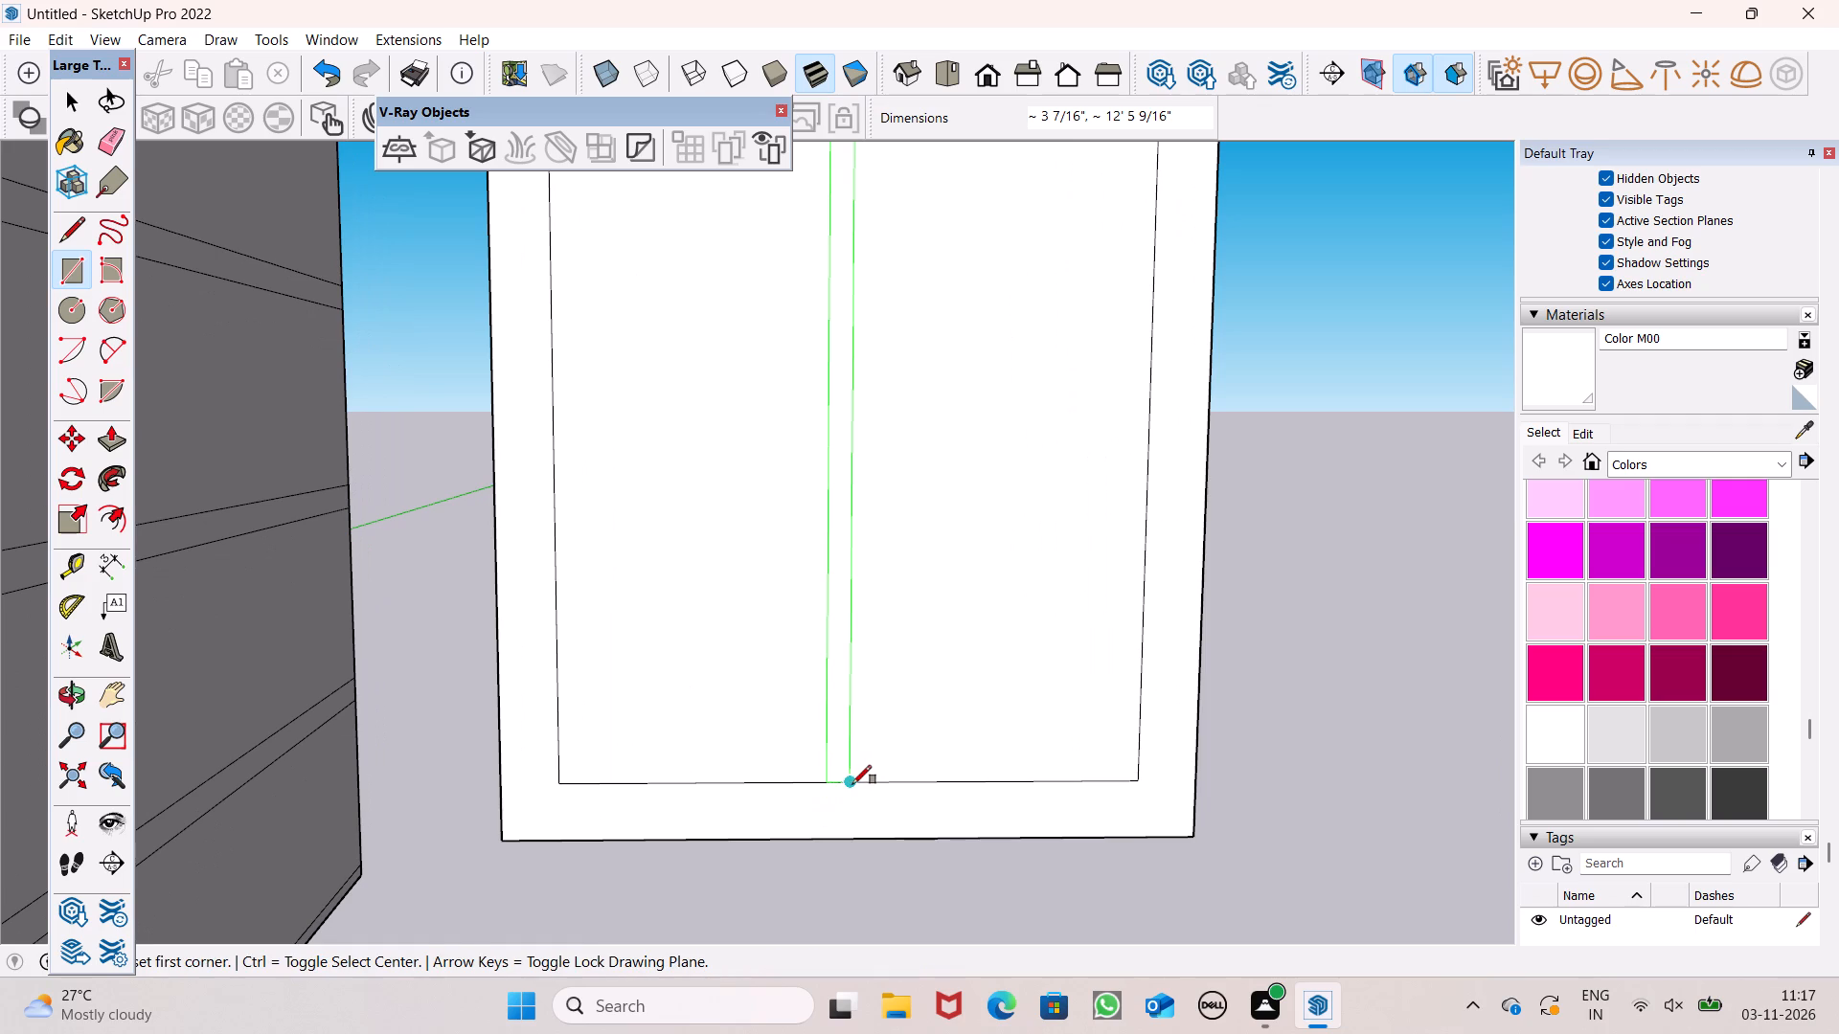
pyautogui.scroll(-6, 849, 843)
pyautogui.scroll(4, 821, 509)
pyautogui.press('space')
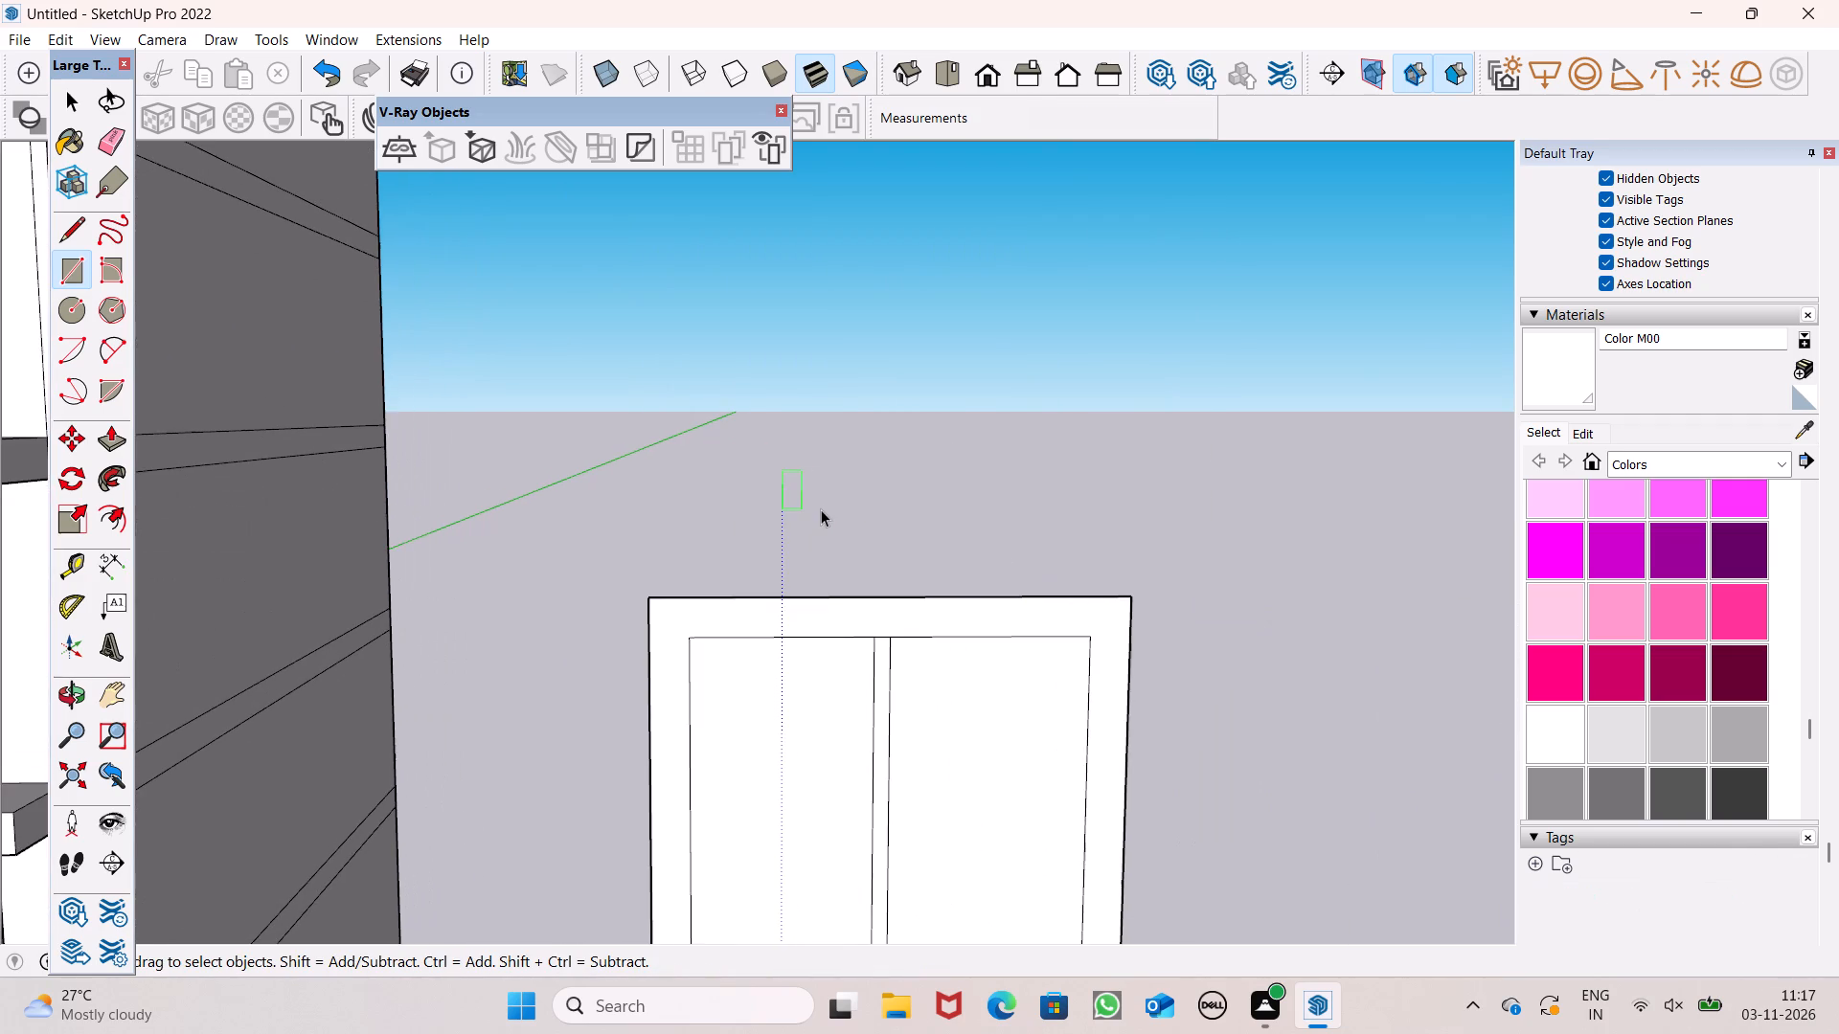
# Move the narrow vertical bar in the taller panel slightly sideways toward the centre of the inner frame.
pyautogui.scroll(-3, 798, 535)
pyautogui.scroll(5, 870, 689)
pyautogui.scroll(-4, 790, 547)
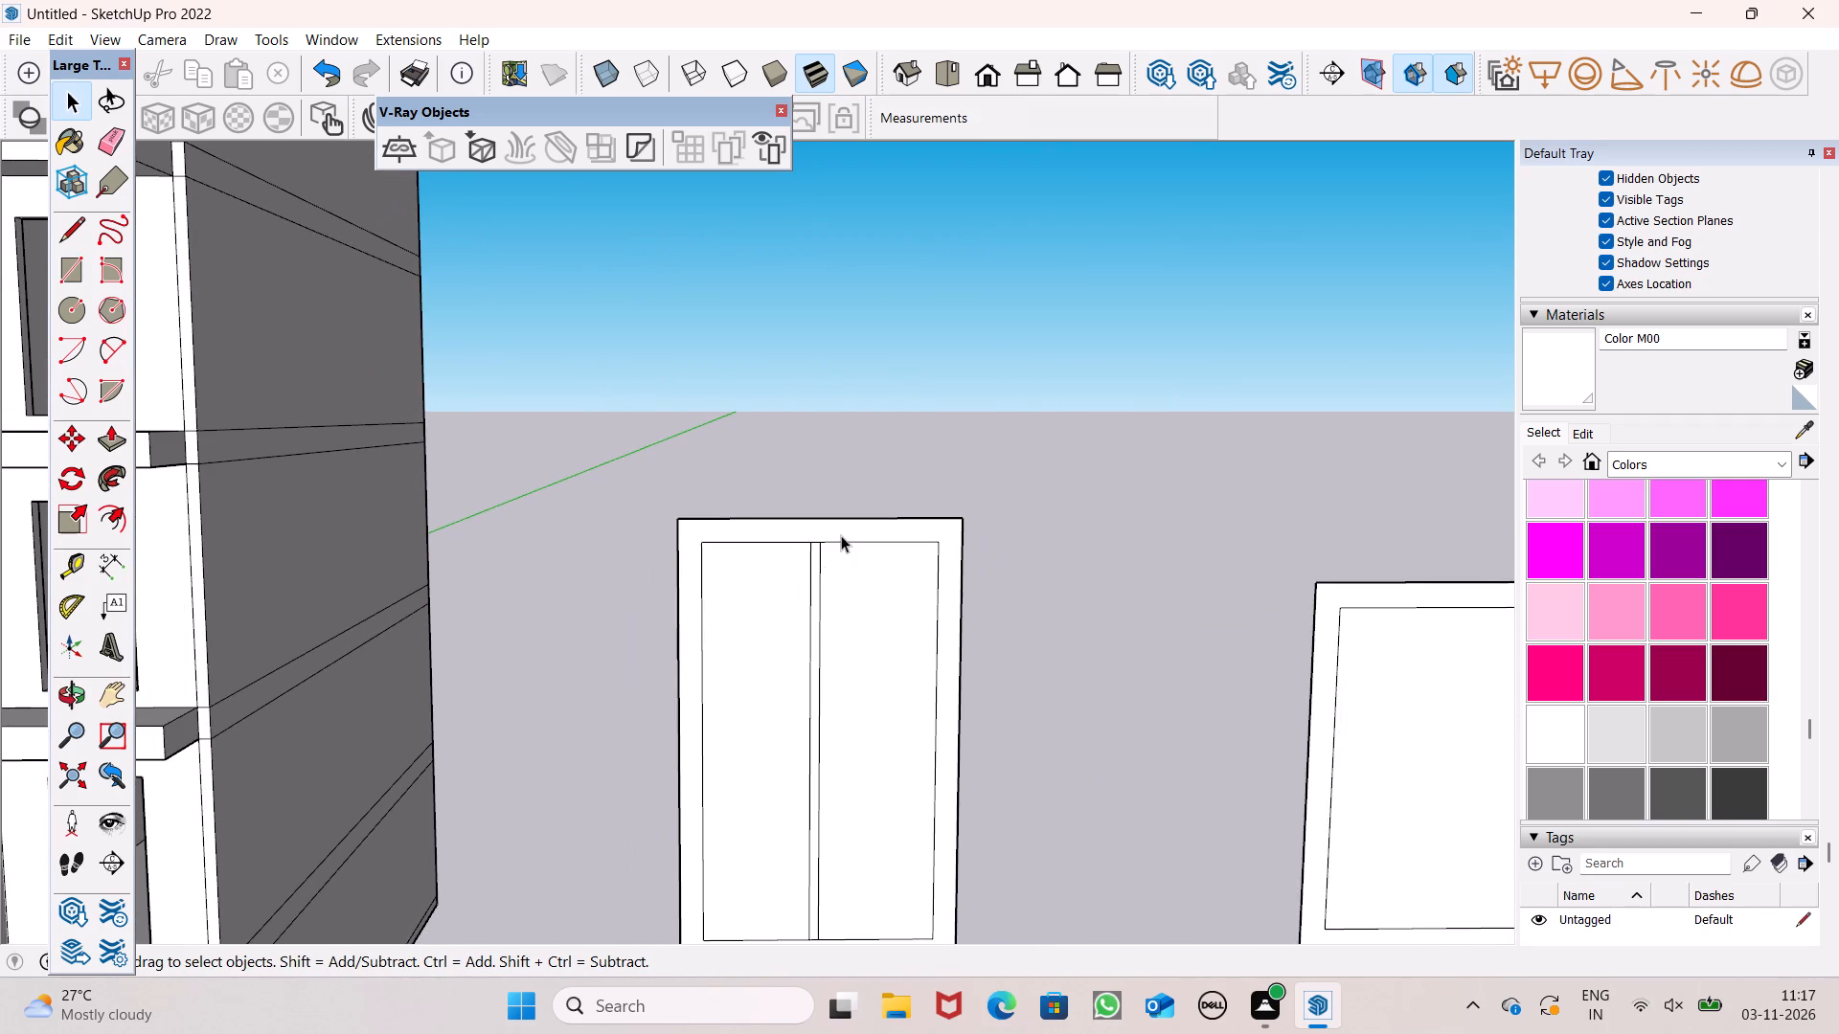
pyautogui.scroll(-2, 842, 535)
pyautogui.moveTo(897, 608); pyautogui.dragTo(879, 644, button='middle')
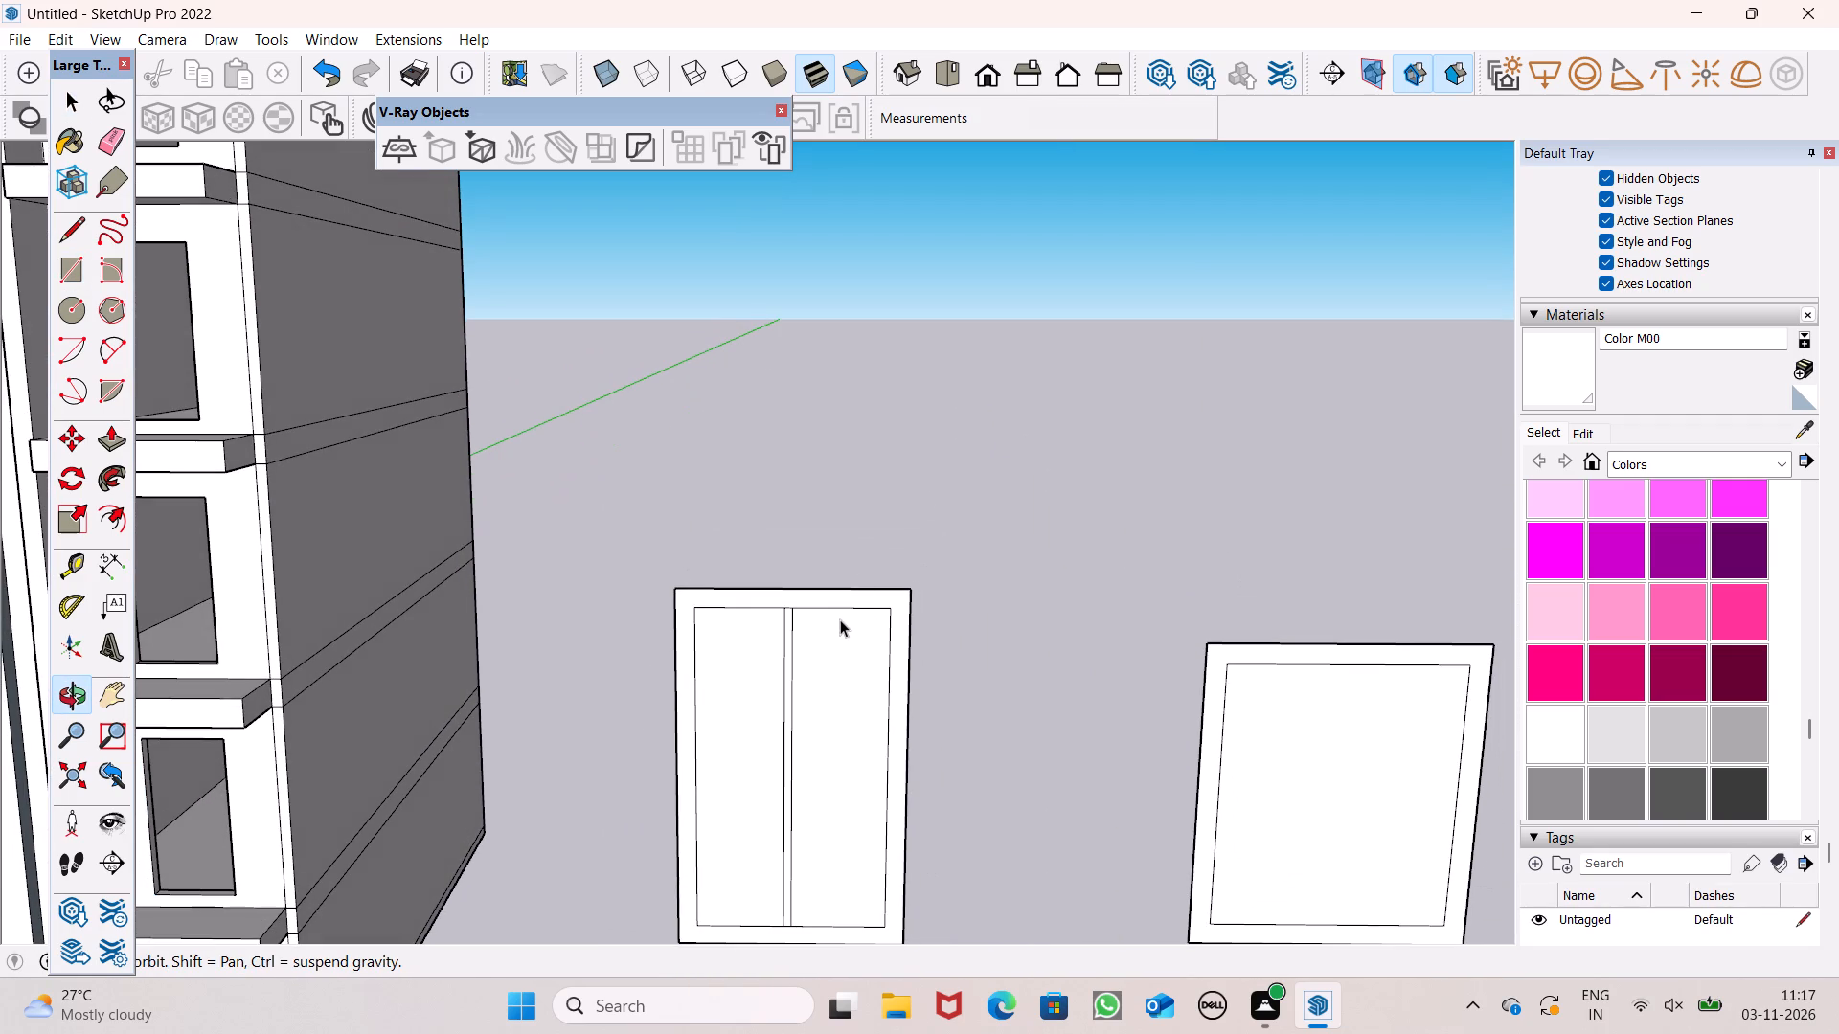
pyautogui.scroll(12, 817, 627)
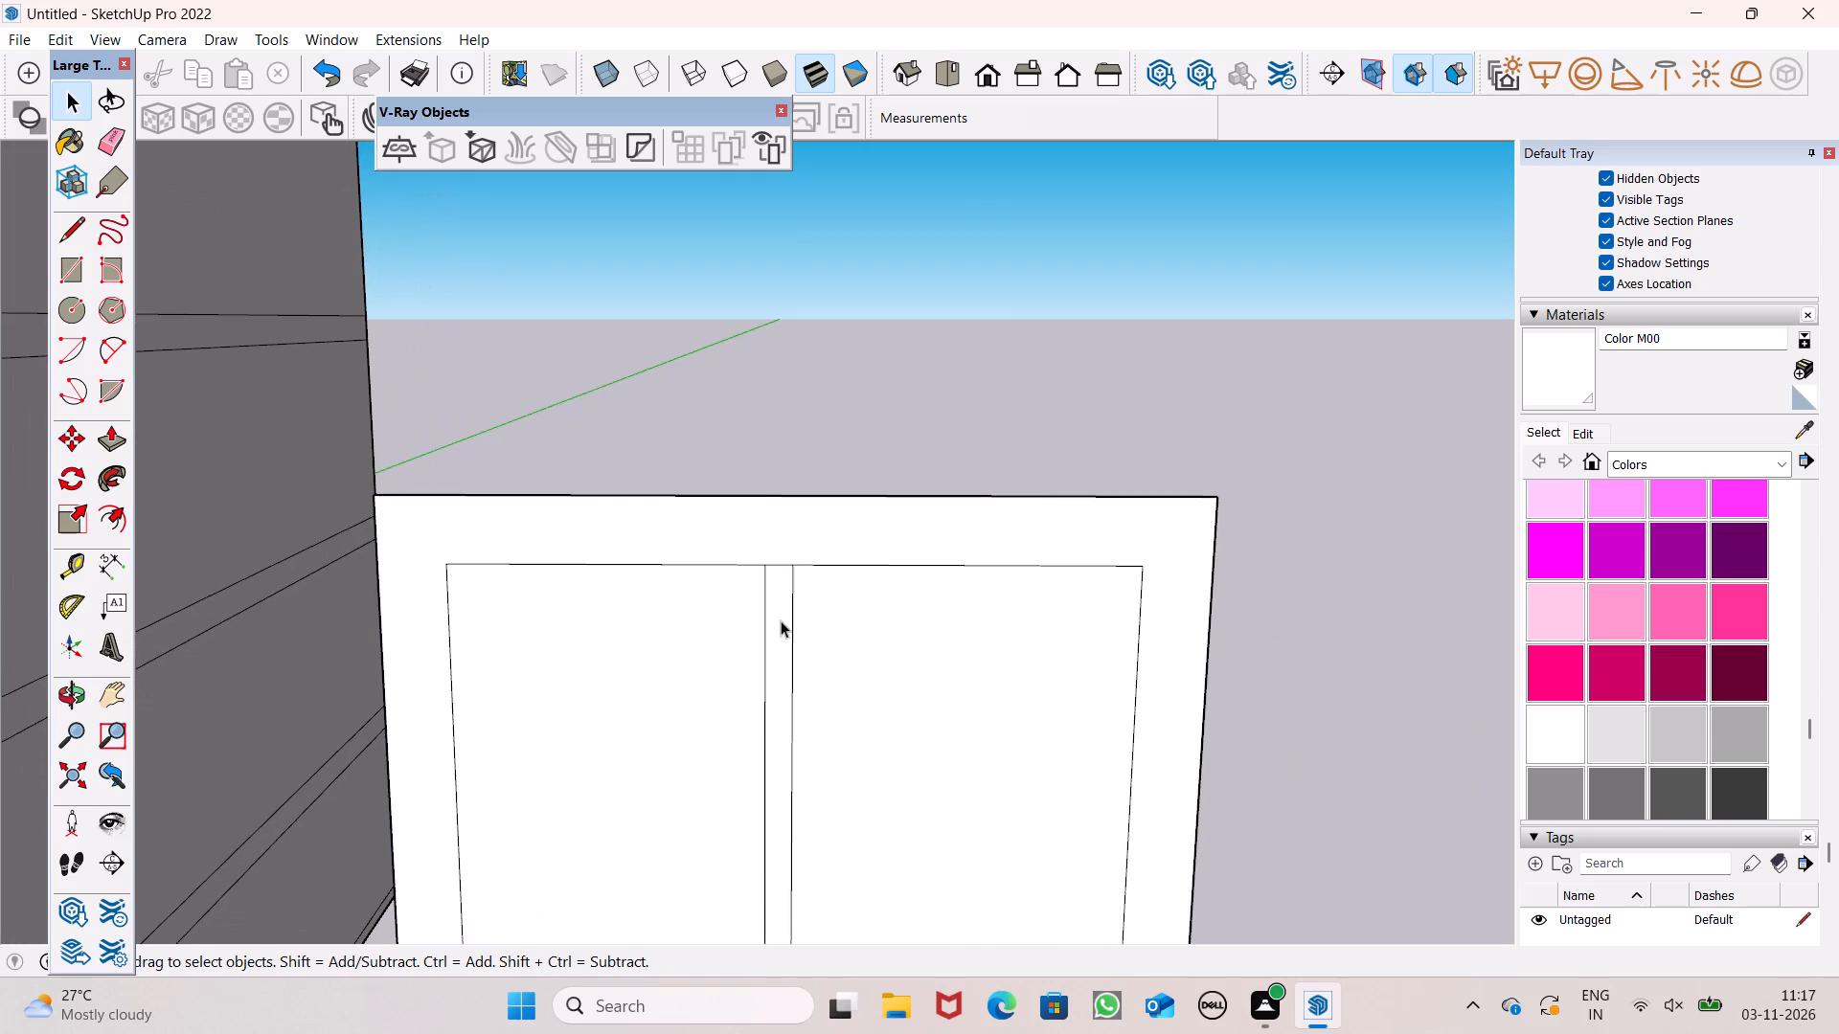
pyautogui.scroll(2, 782, 620)
pyautogui.doubleClick(783, 620)
pyautogui.press('m')
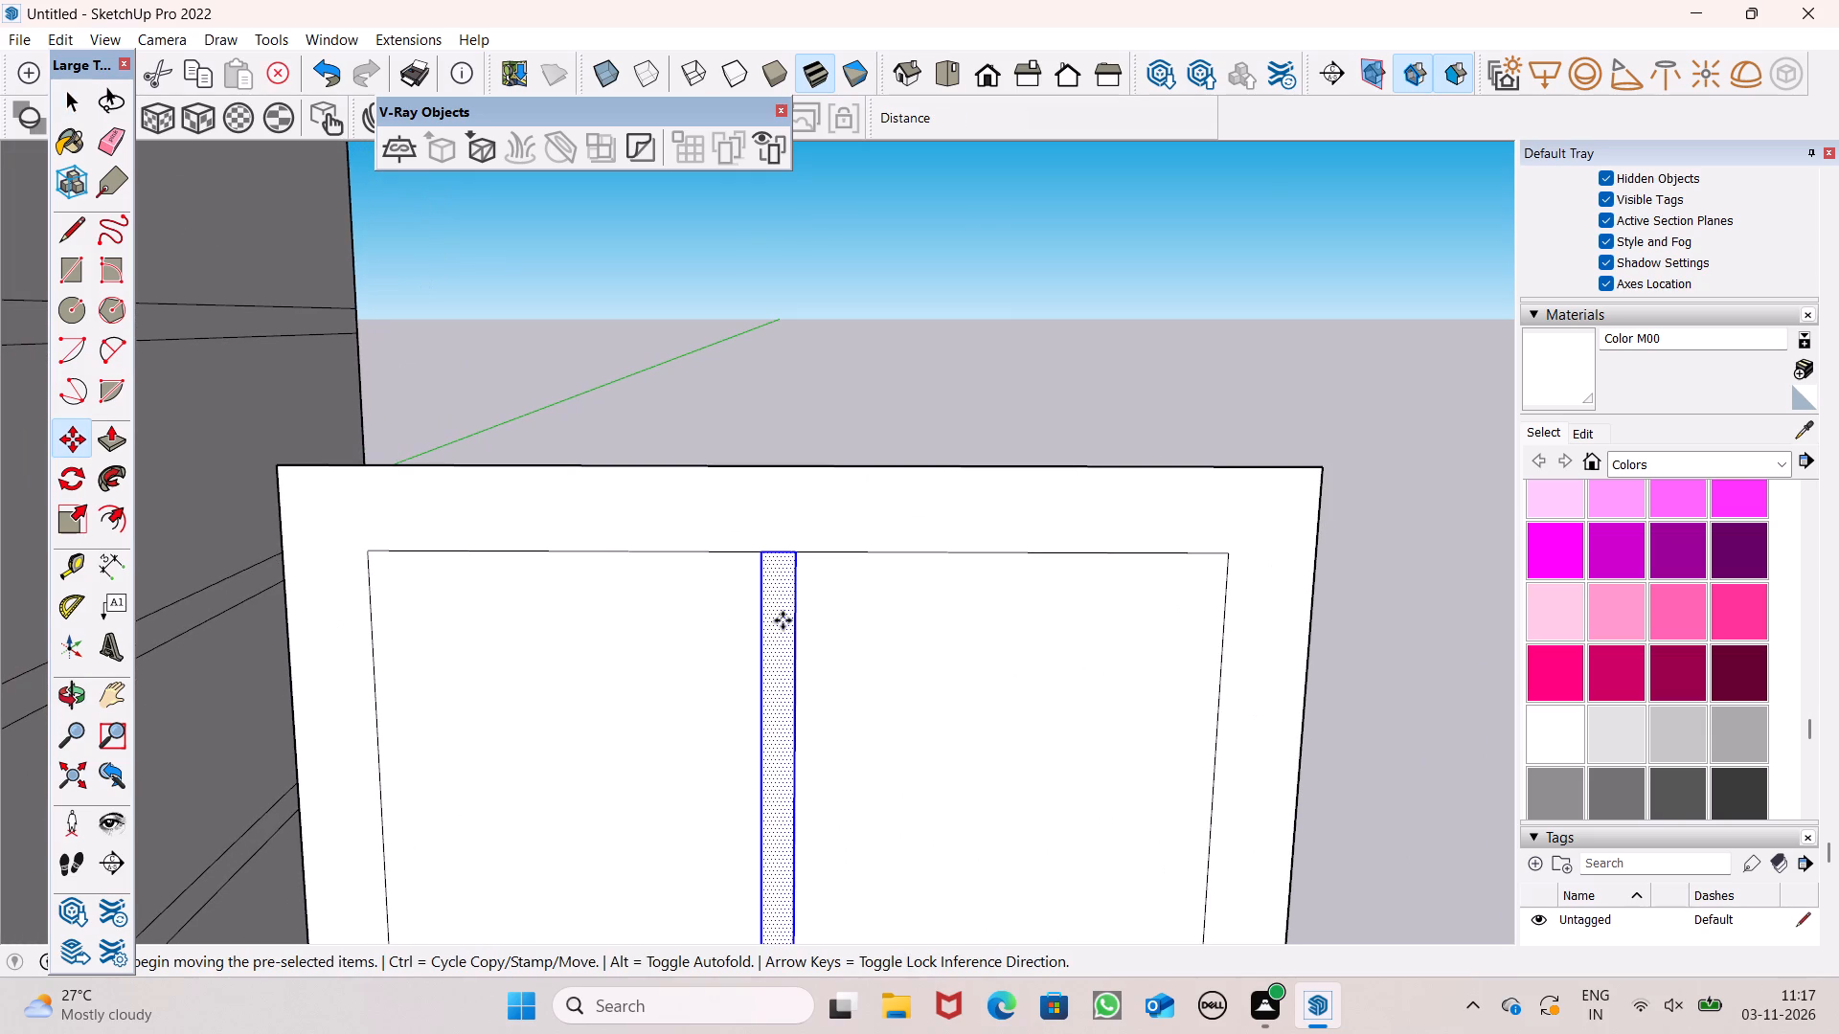
pyautogui.press('Return')
pyautogui.scroll(4, 790, 624)
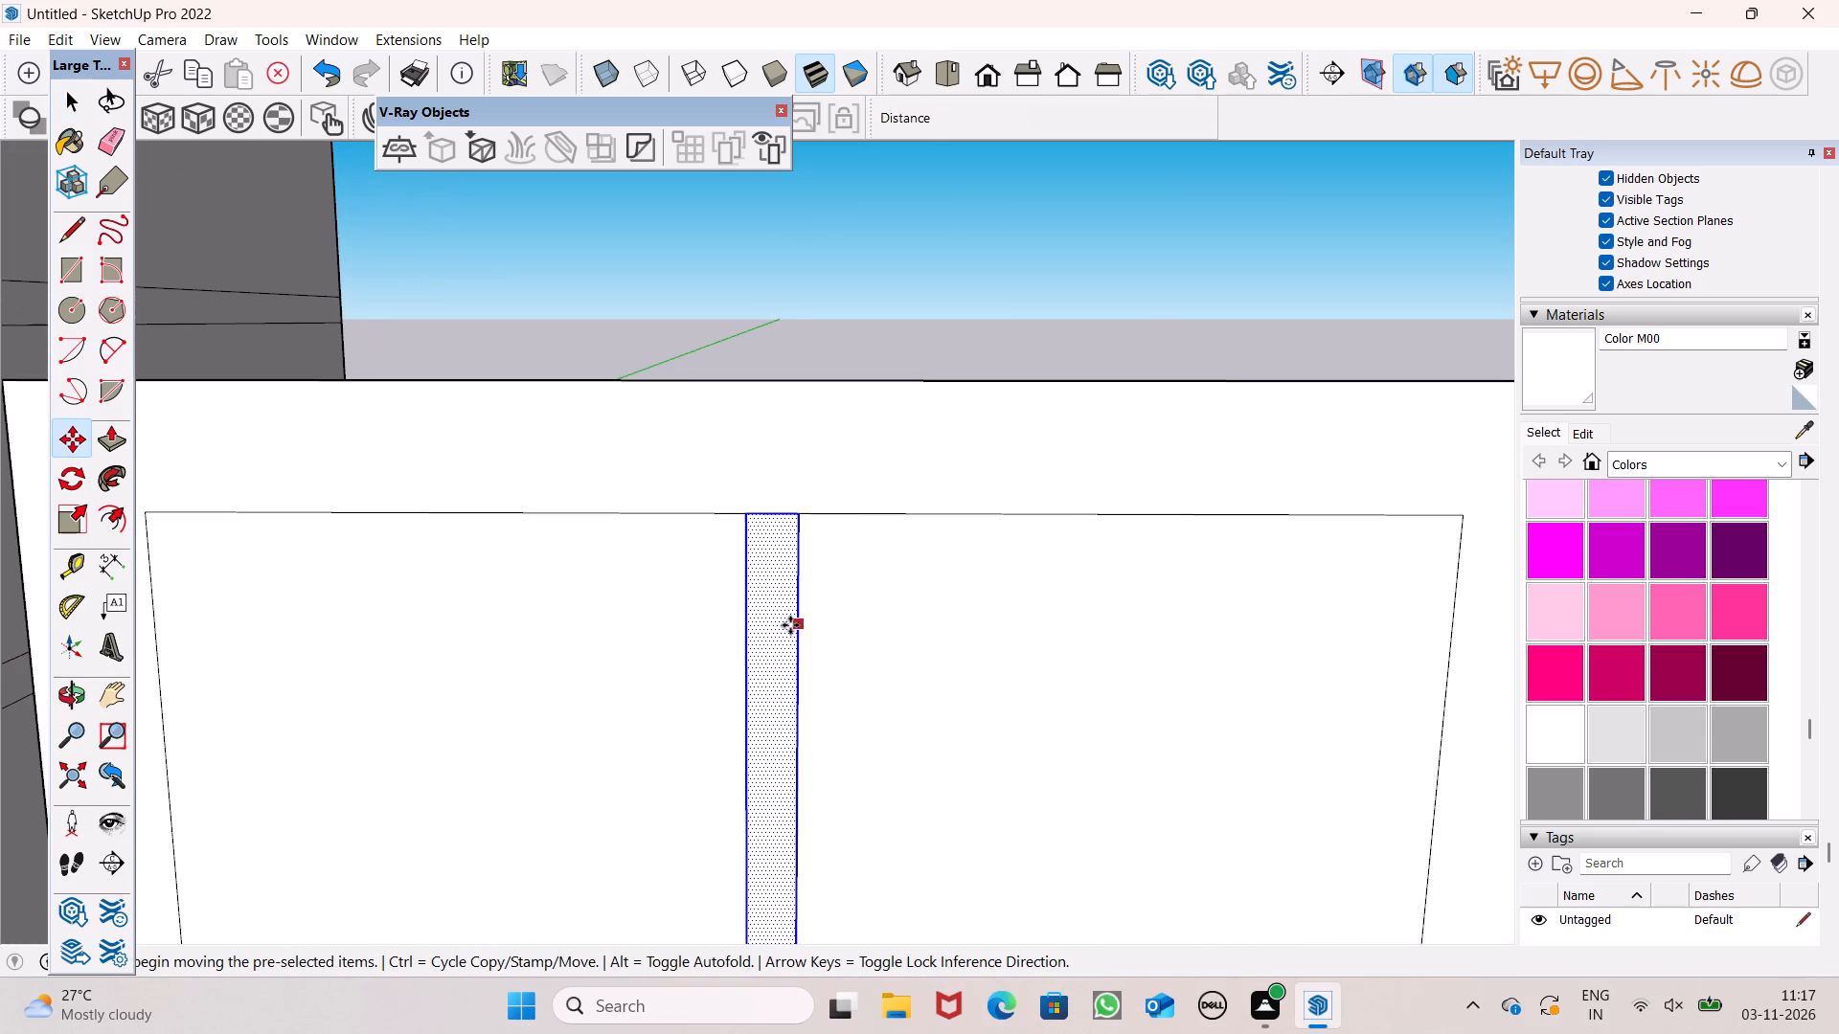
pyautogui.moveTo(790, 625); pyautogui.dragTo(797, 637)
pyautogui.scroll(-5, 787, 603)
pyautogui.press('space')
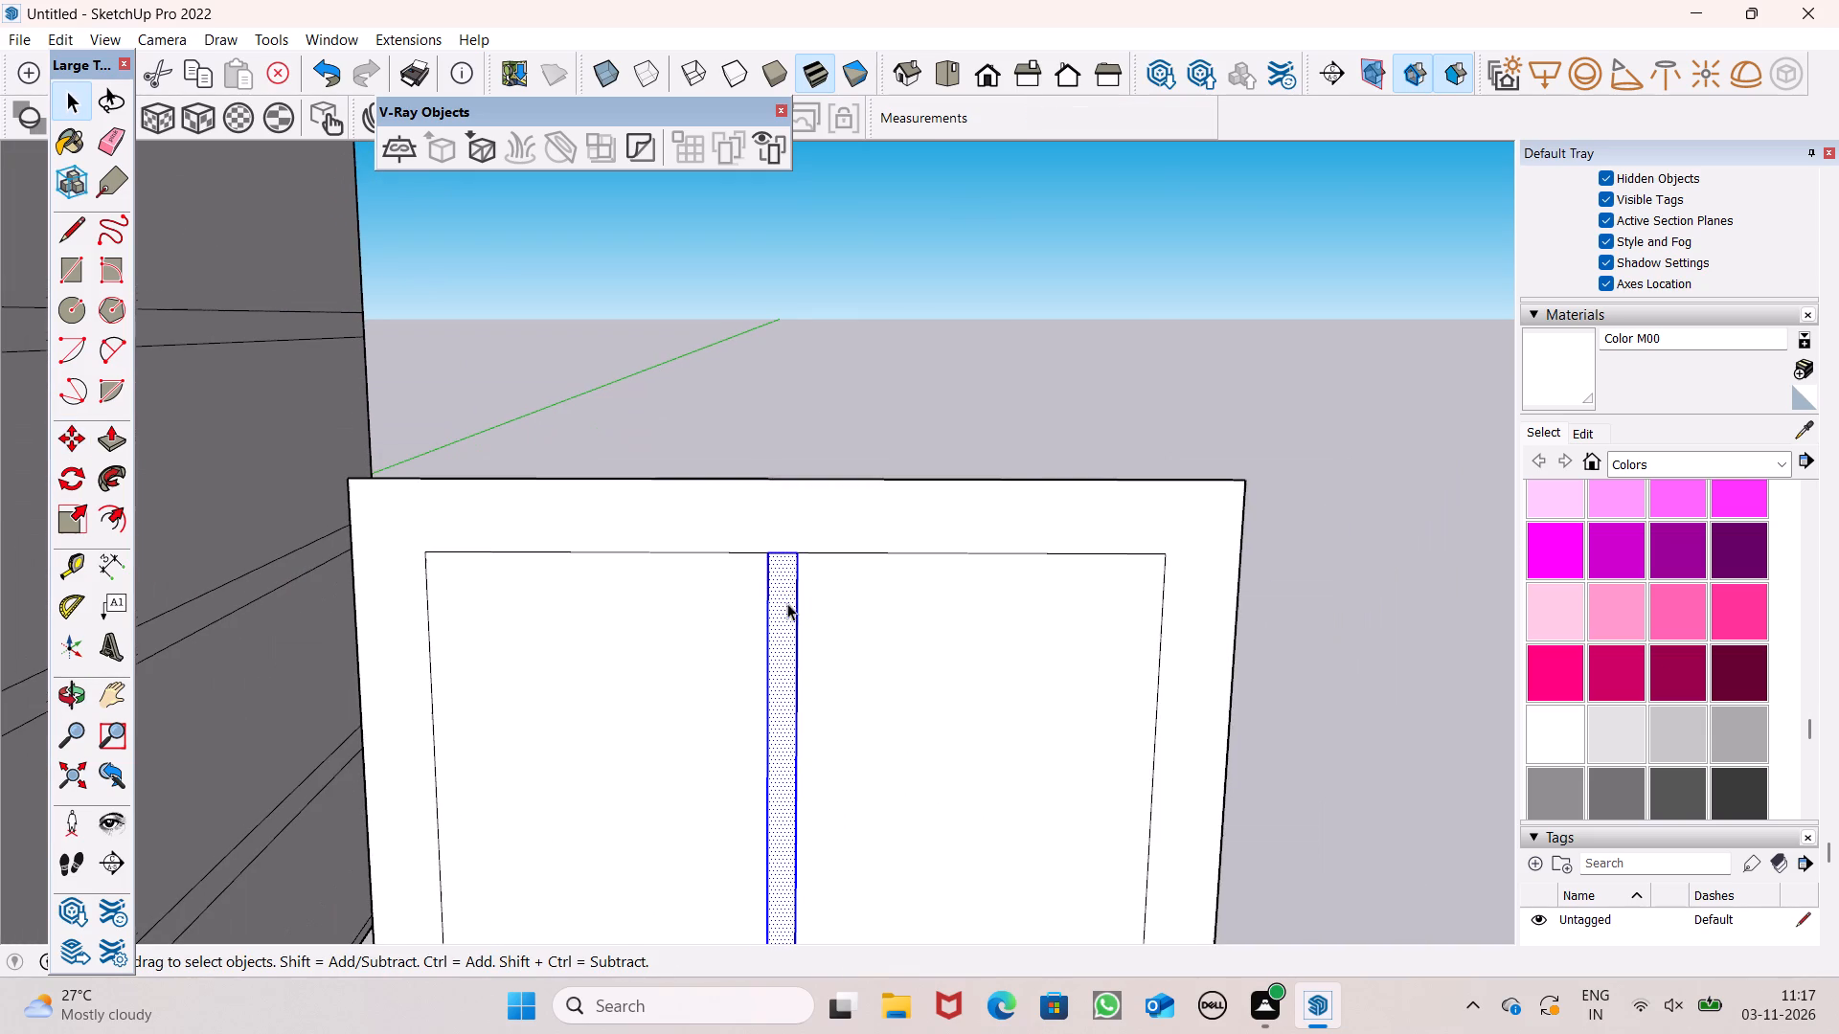
pyautogui.scroll(-2, 787, 603)
pyautogui.click(759, 432)
pyautogui.scroll(-7, 757, 390)
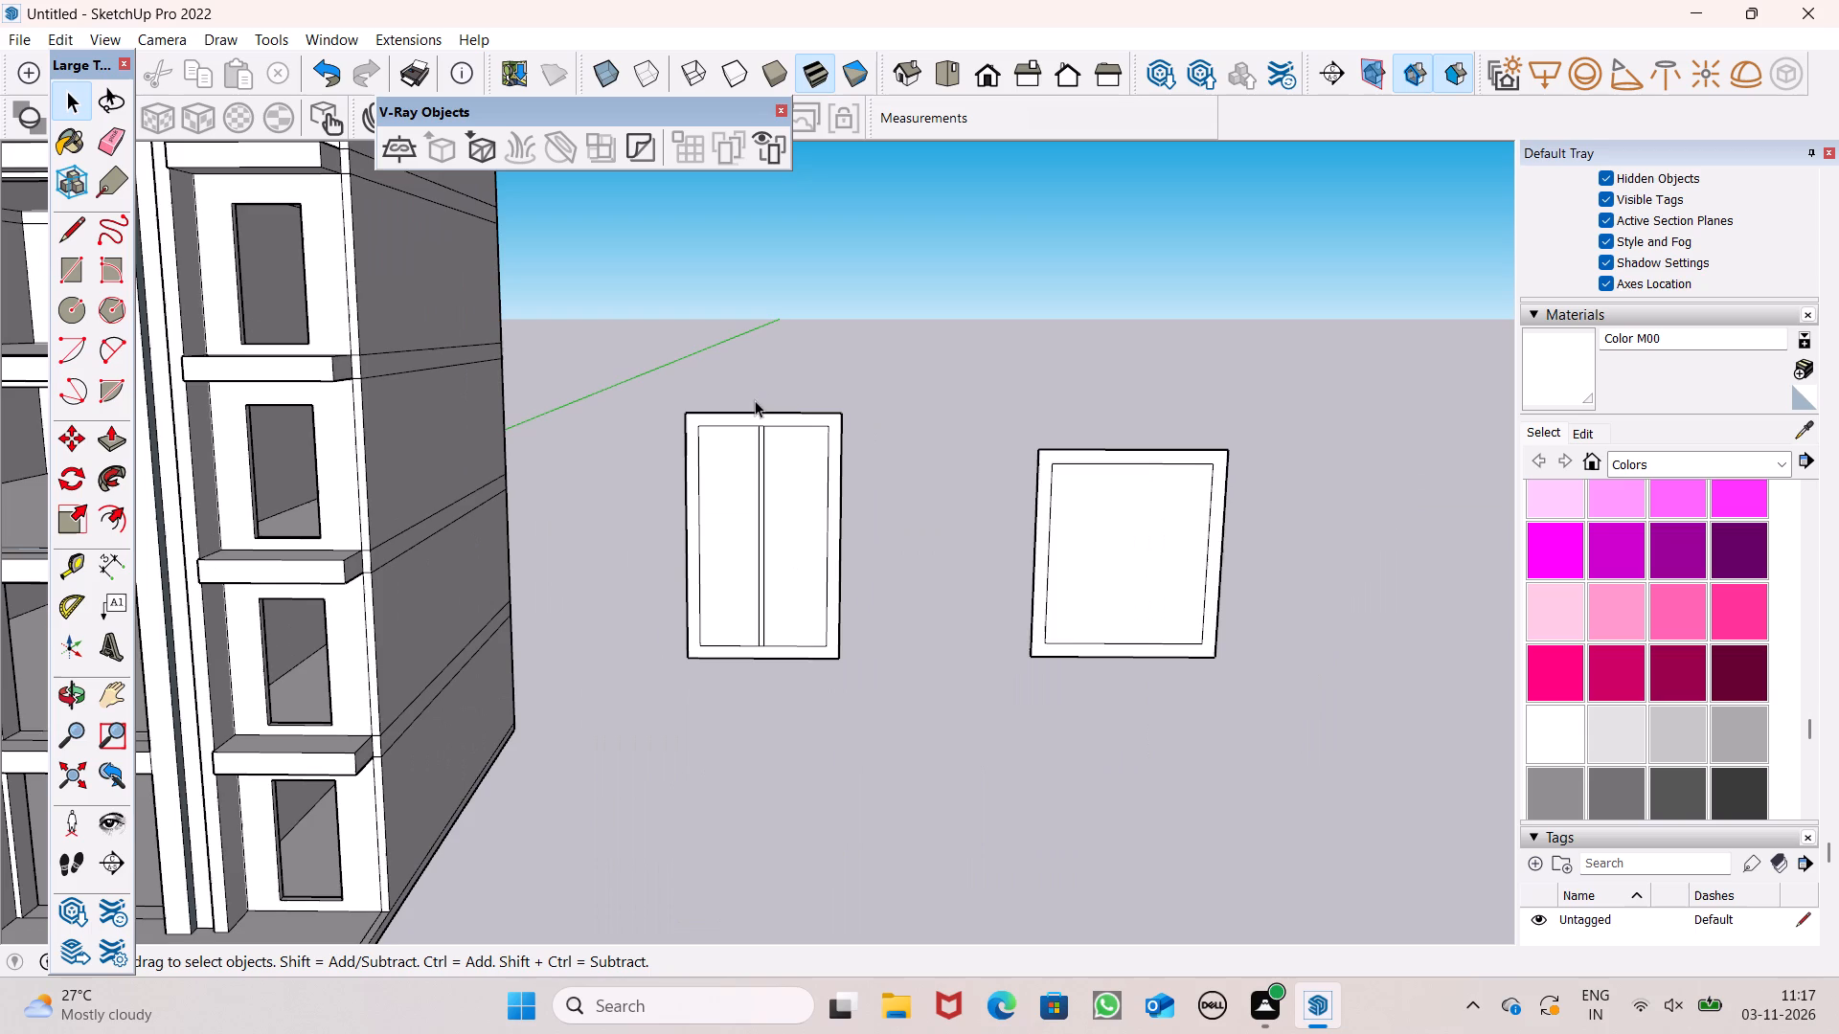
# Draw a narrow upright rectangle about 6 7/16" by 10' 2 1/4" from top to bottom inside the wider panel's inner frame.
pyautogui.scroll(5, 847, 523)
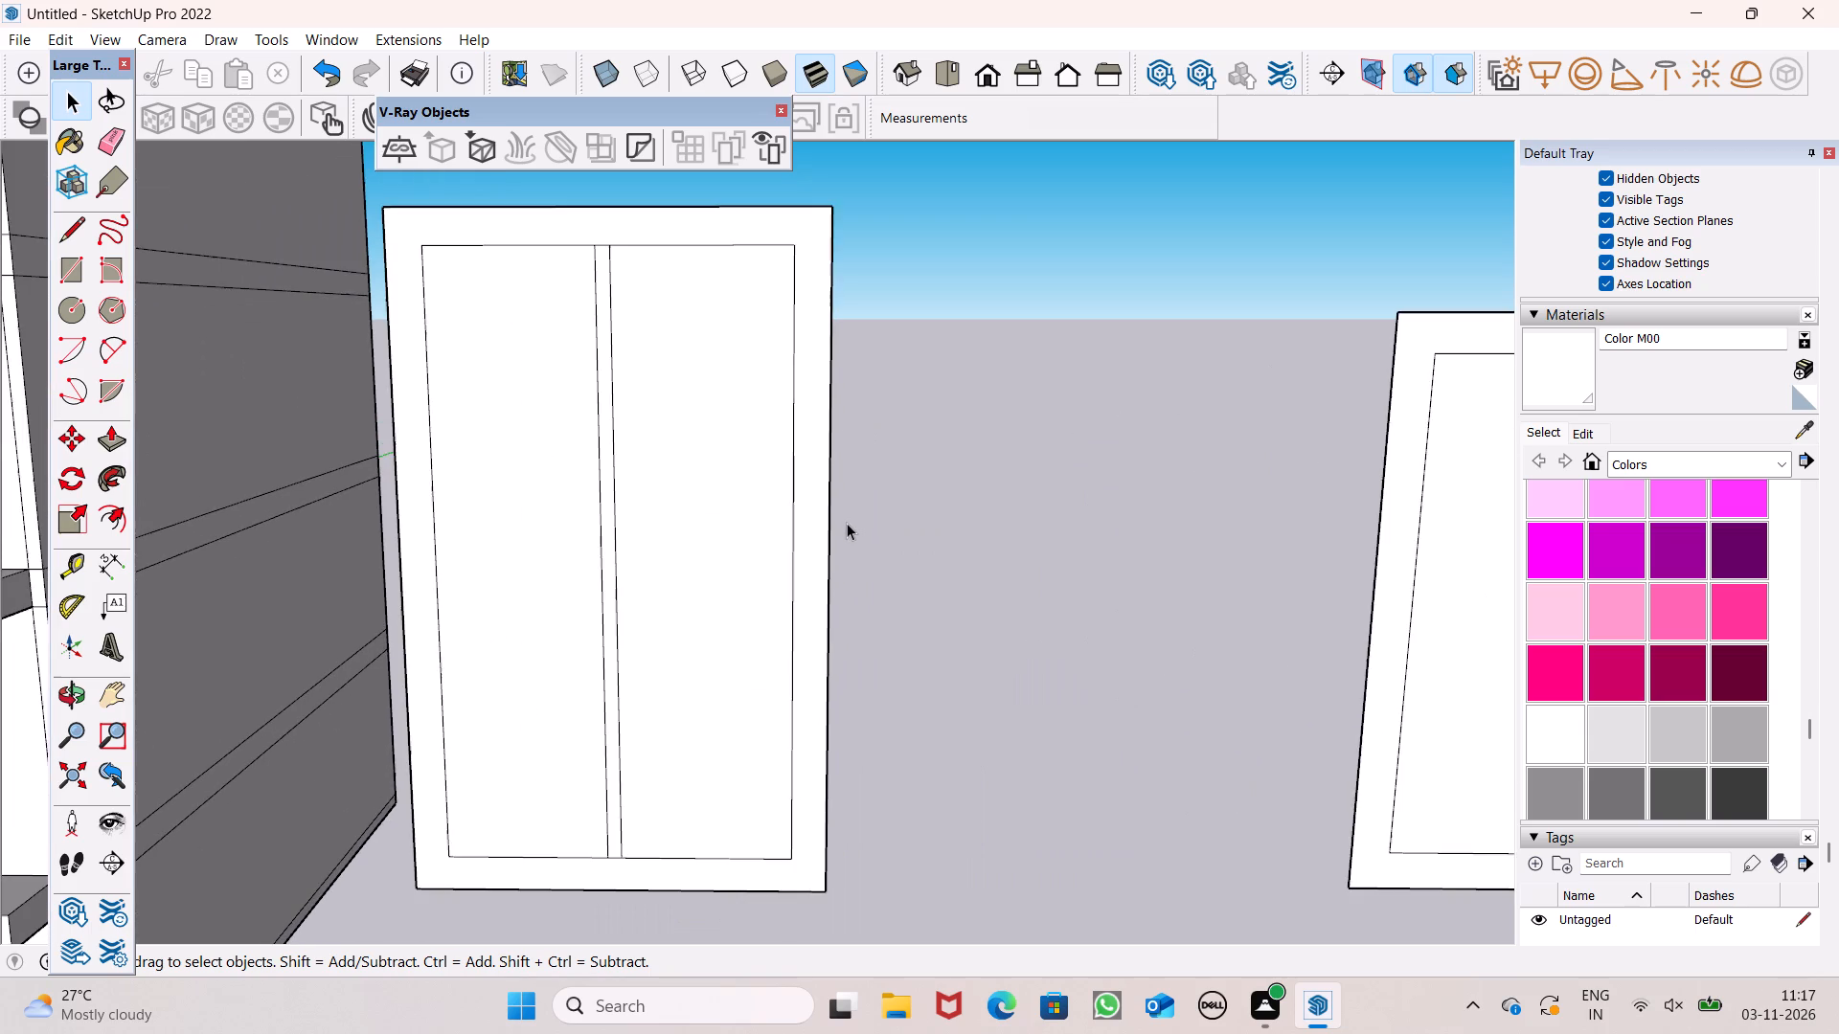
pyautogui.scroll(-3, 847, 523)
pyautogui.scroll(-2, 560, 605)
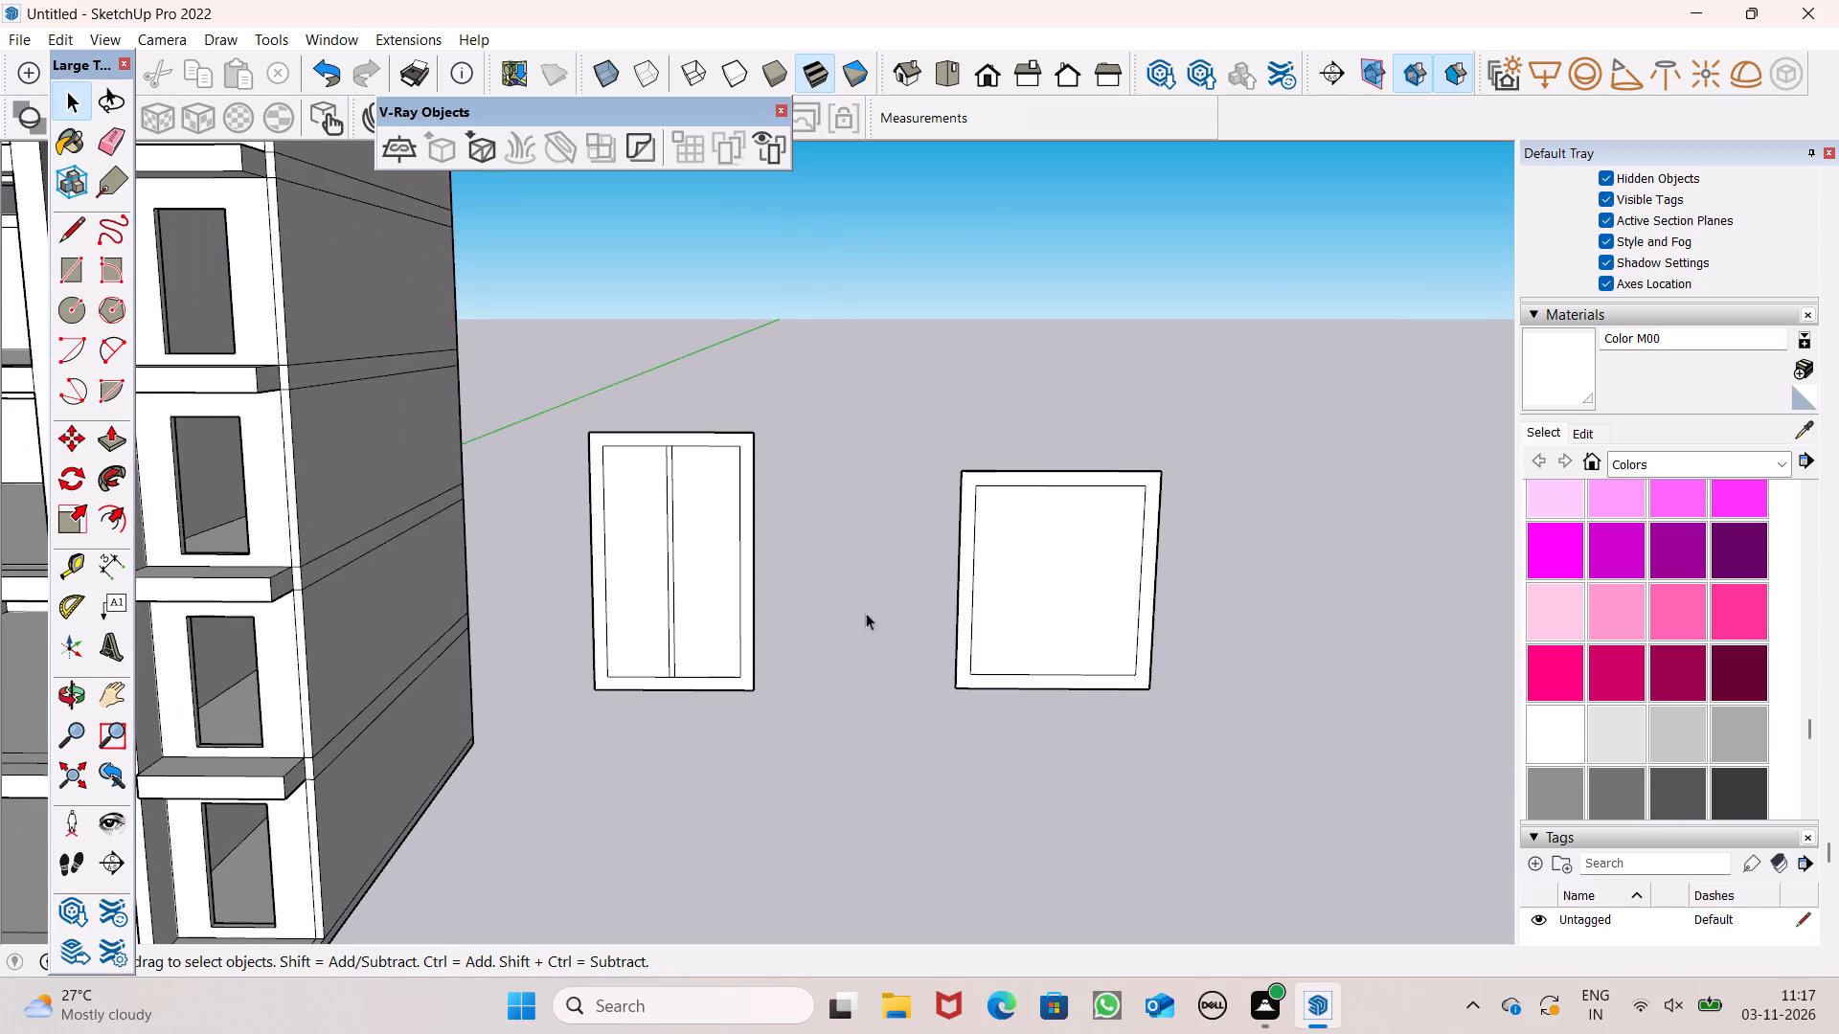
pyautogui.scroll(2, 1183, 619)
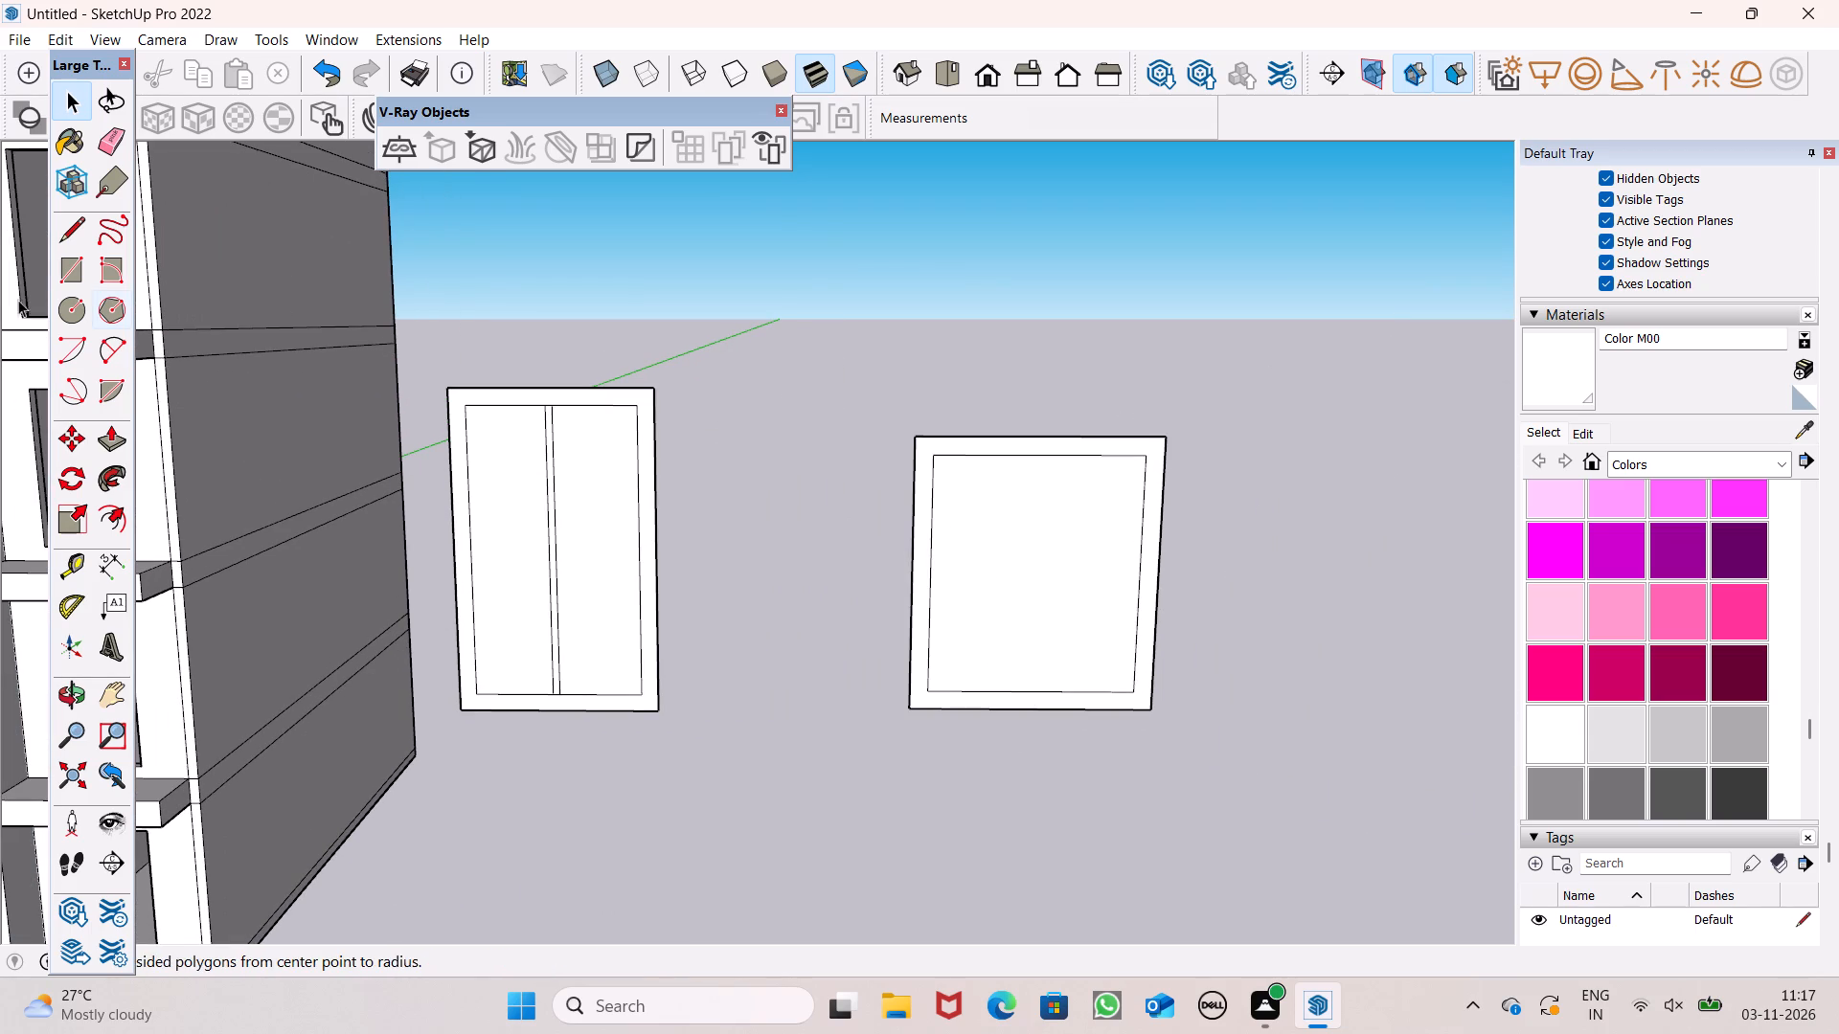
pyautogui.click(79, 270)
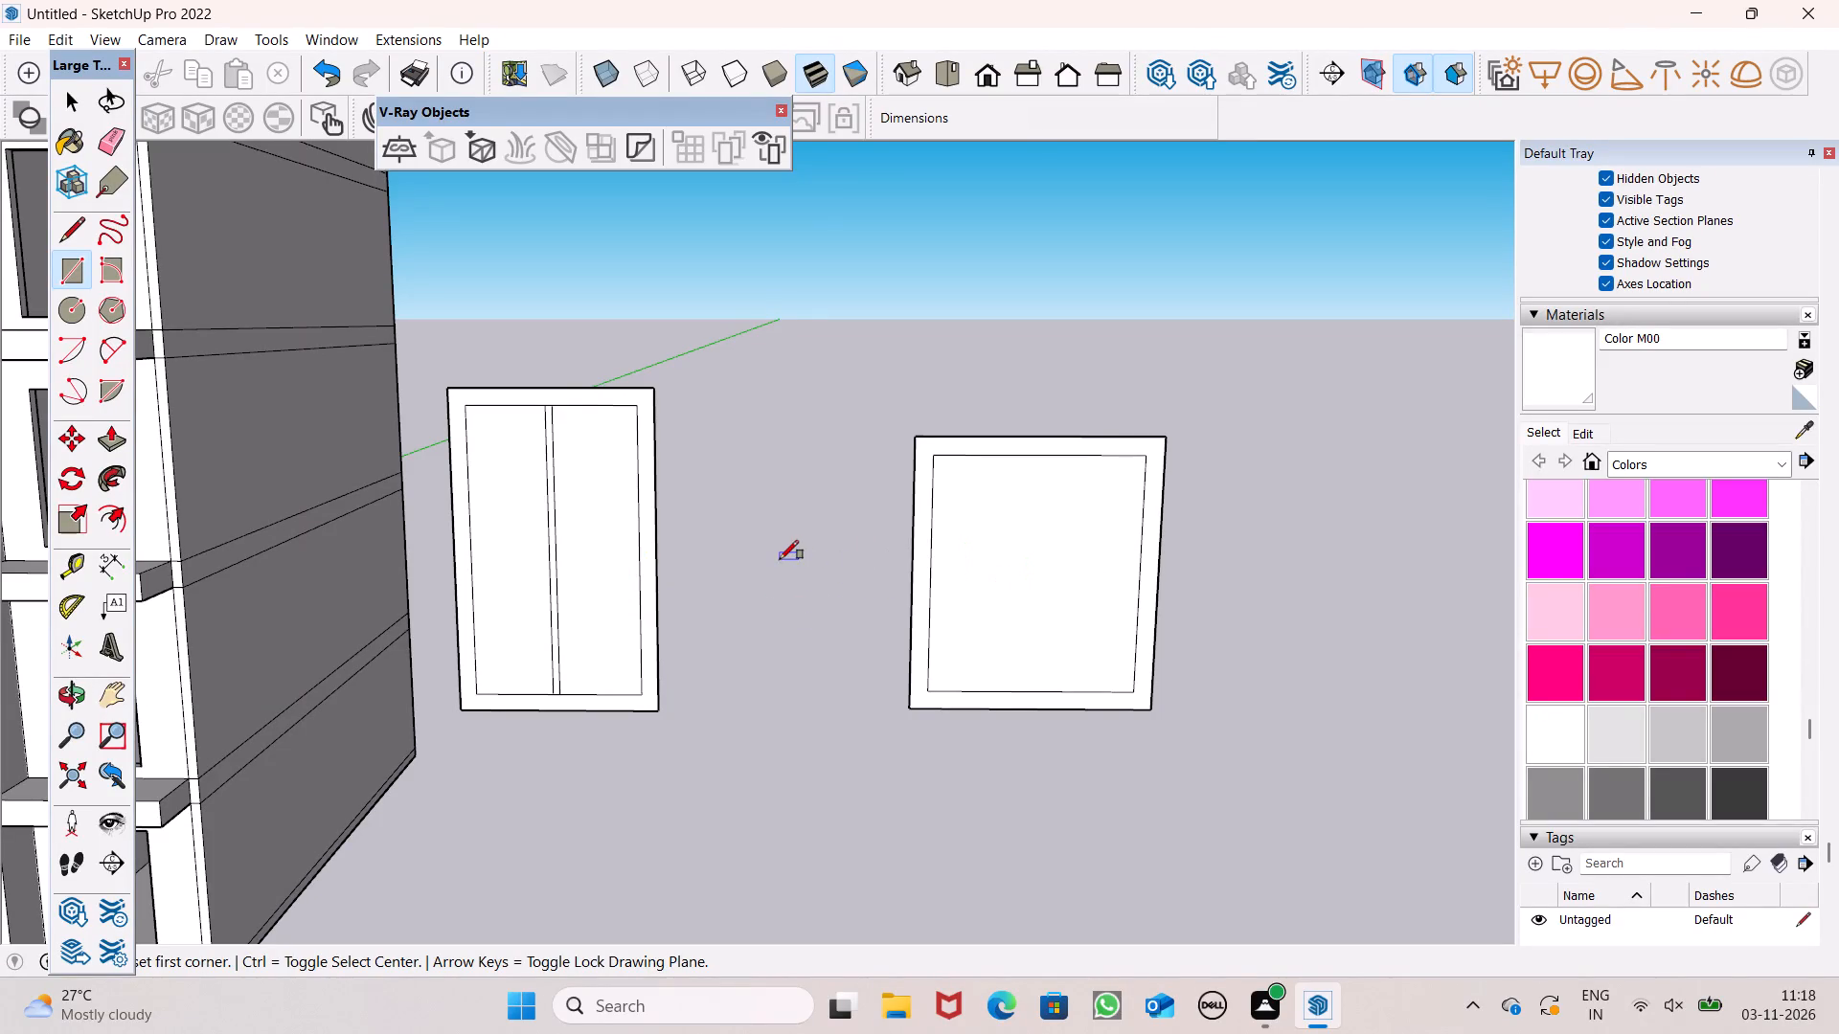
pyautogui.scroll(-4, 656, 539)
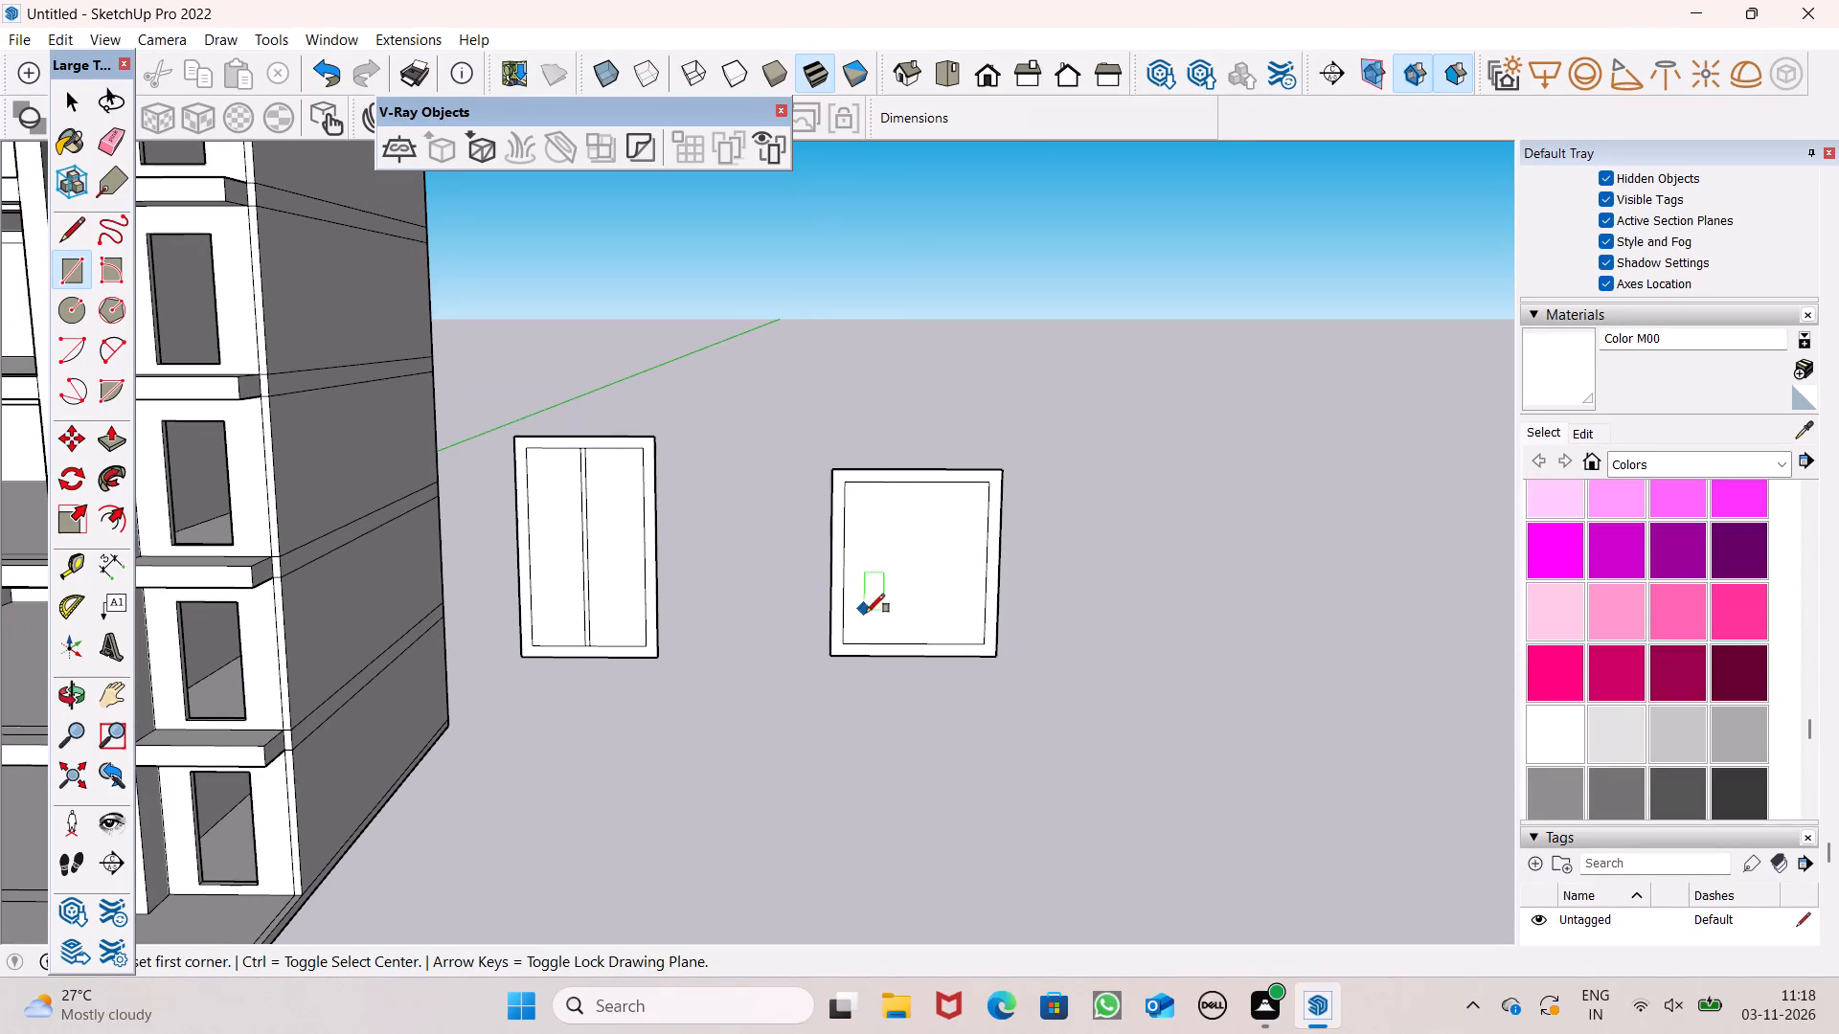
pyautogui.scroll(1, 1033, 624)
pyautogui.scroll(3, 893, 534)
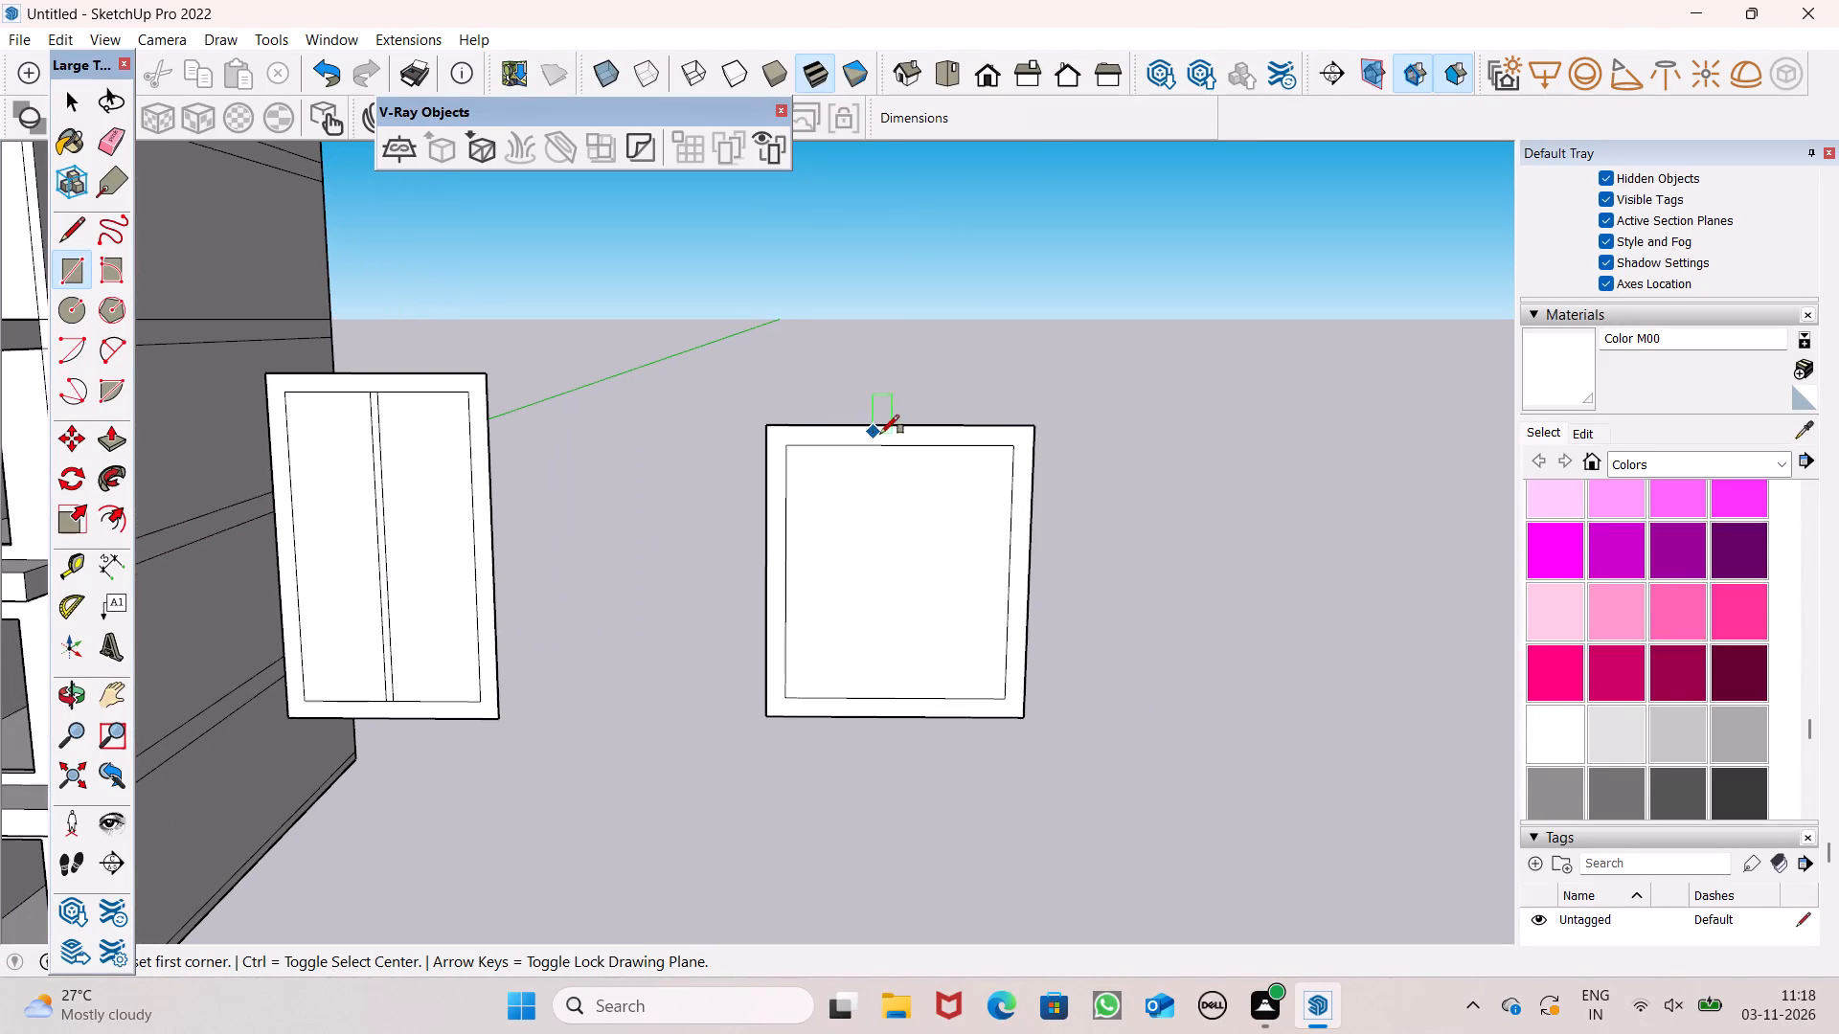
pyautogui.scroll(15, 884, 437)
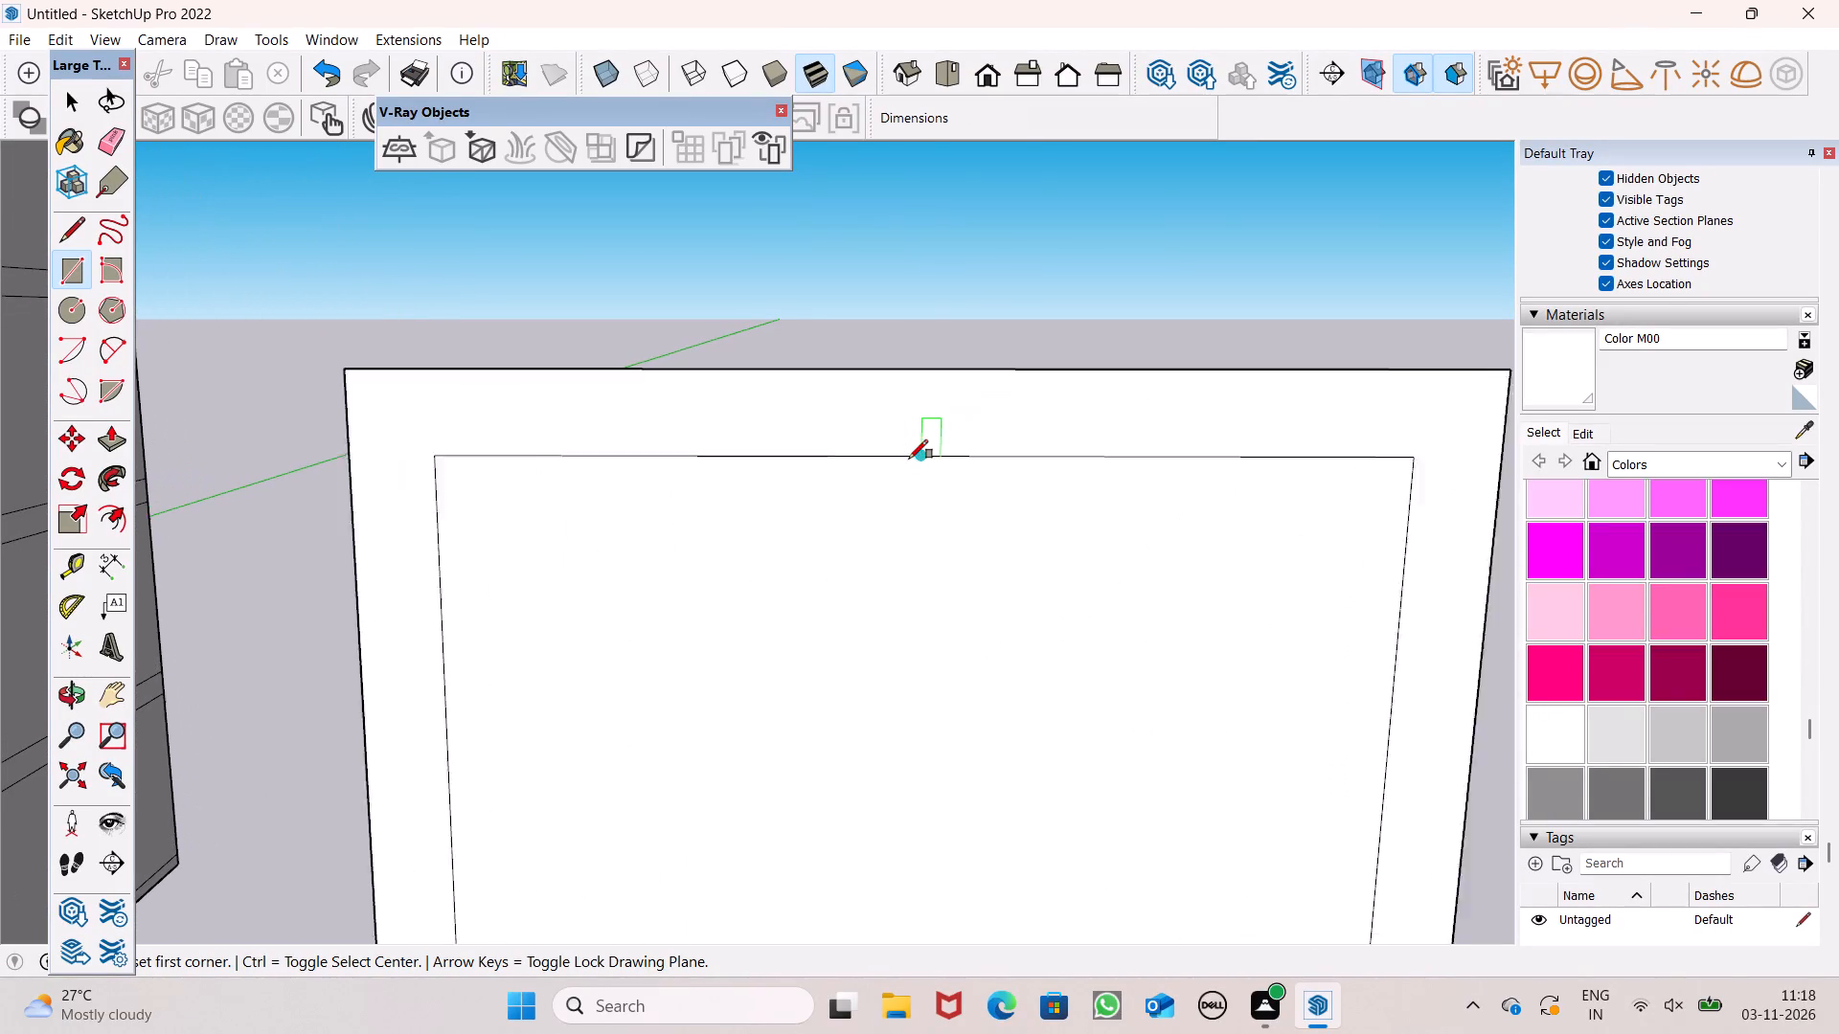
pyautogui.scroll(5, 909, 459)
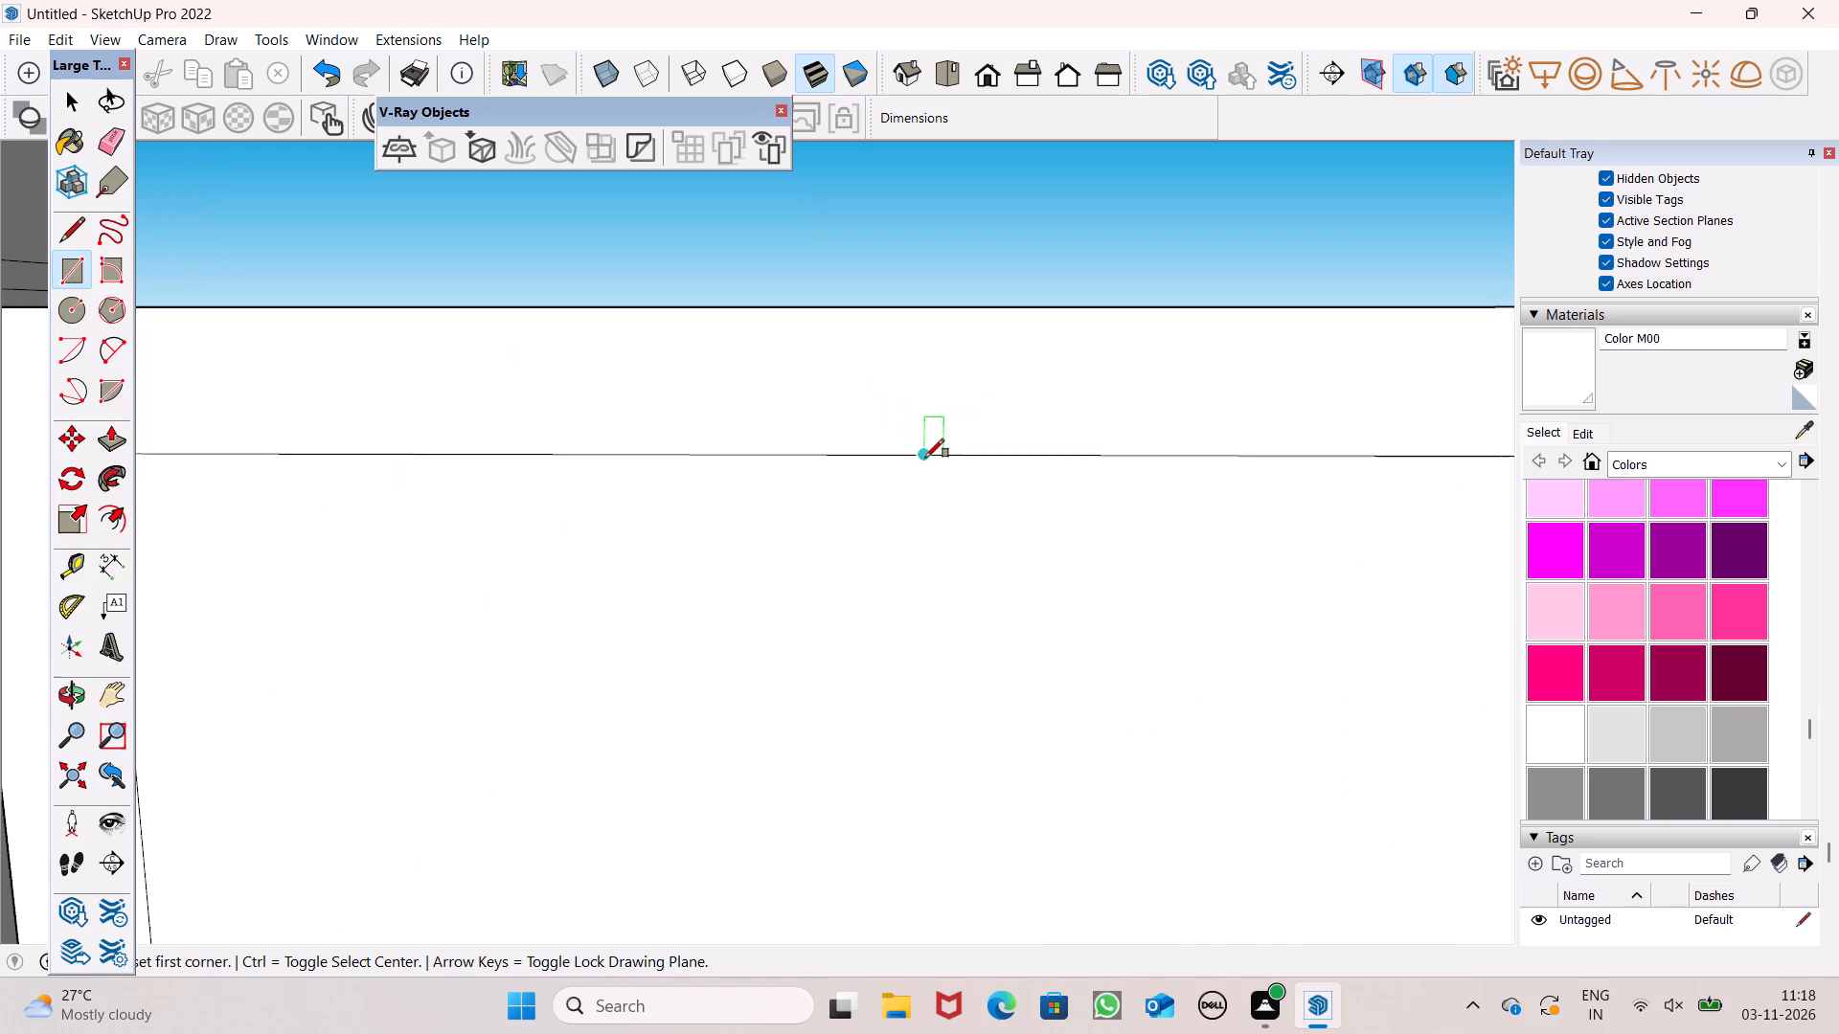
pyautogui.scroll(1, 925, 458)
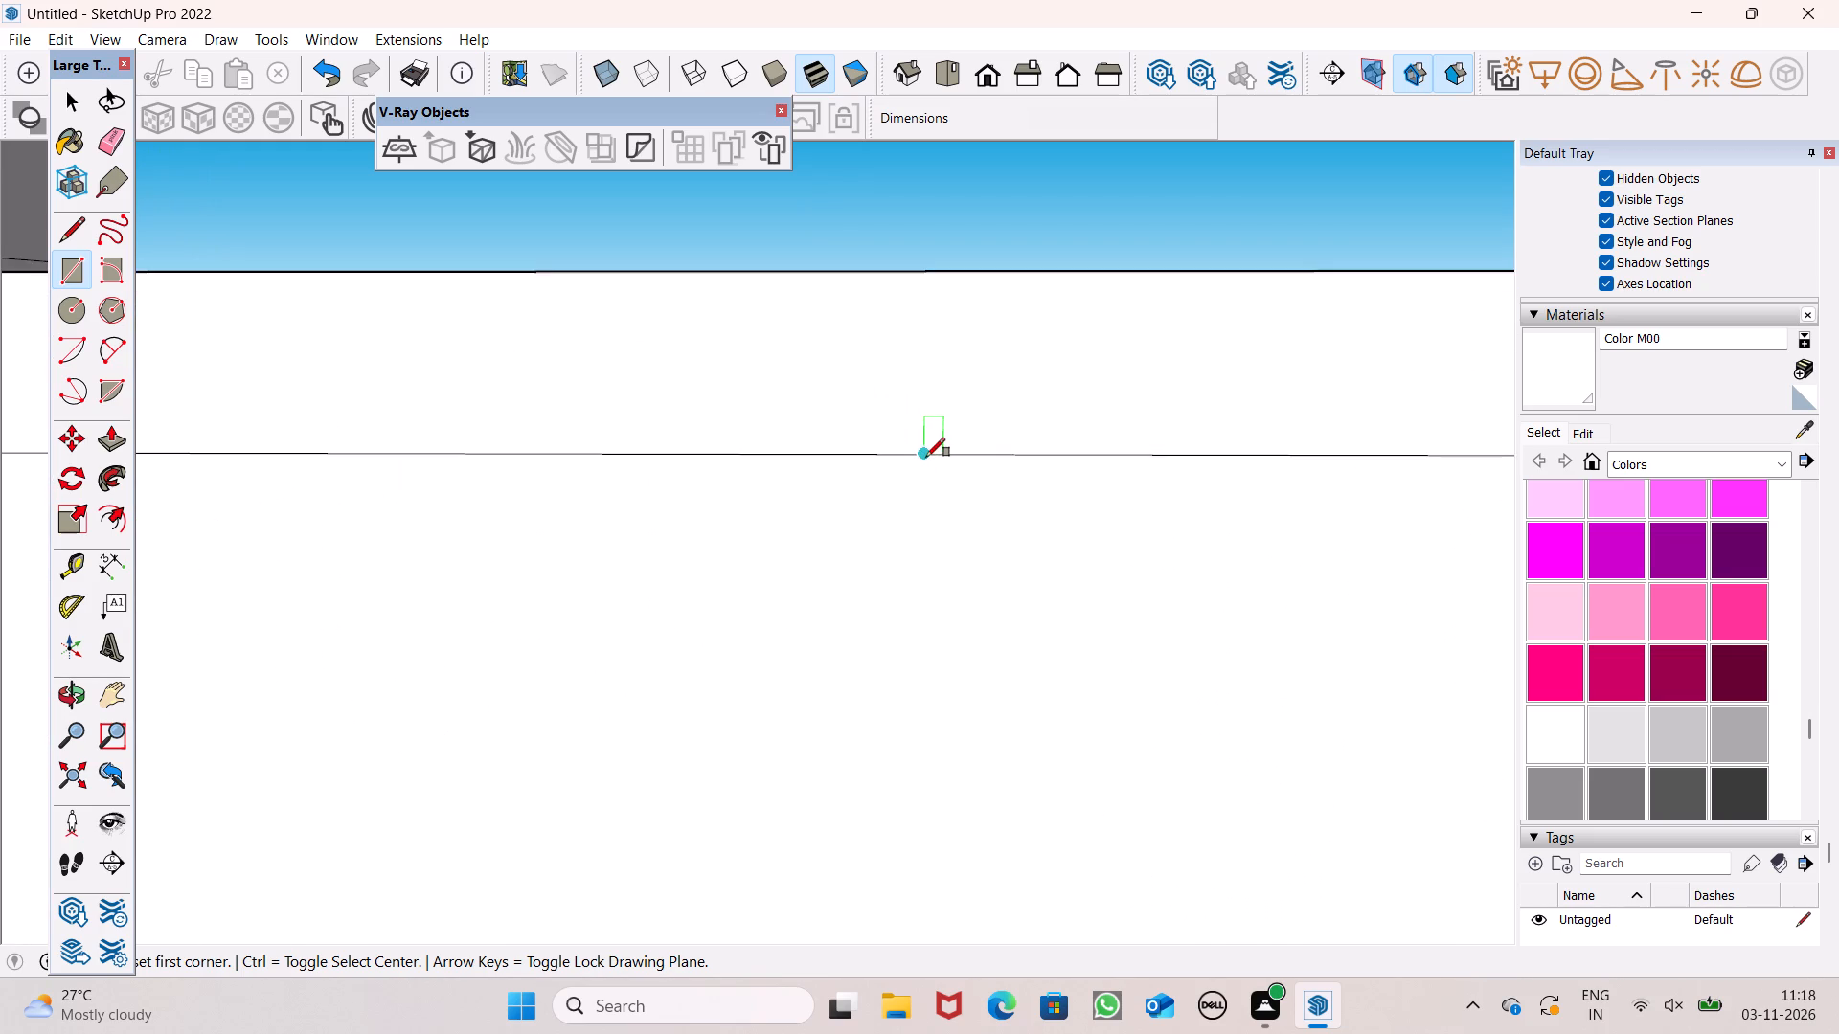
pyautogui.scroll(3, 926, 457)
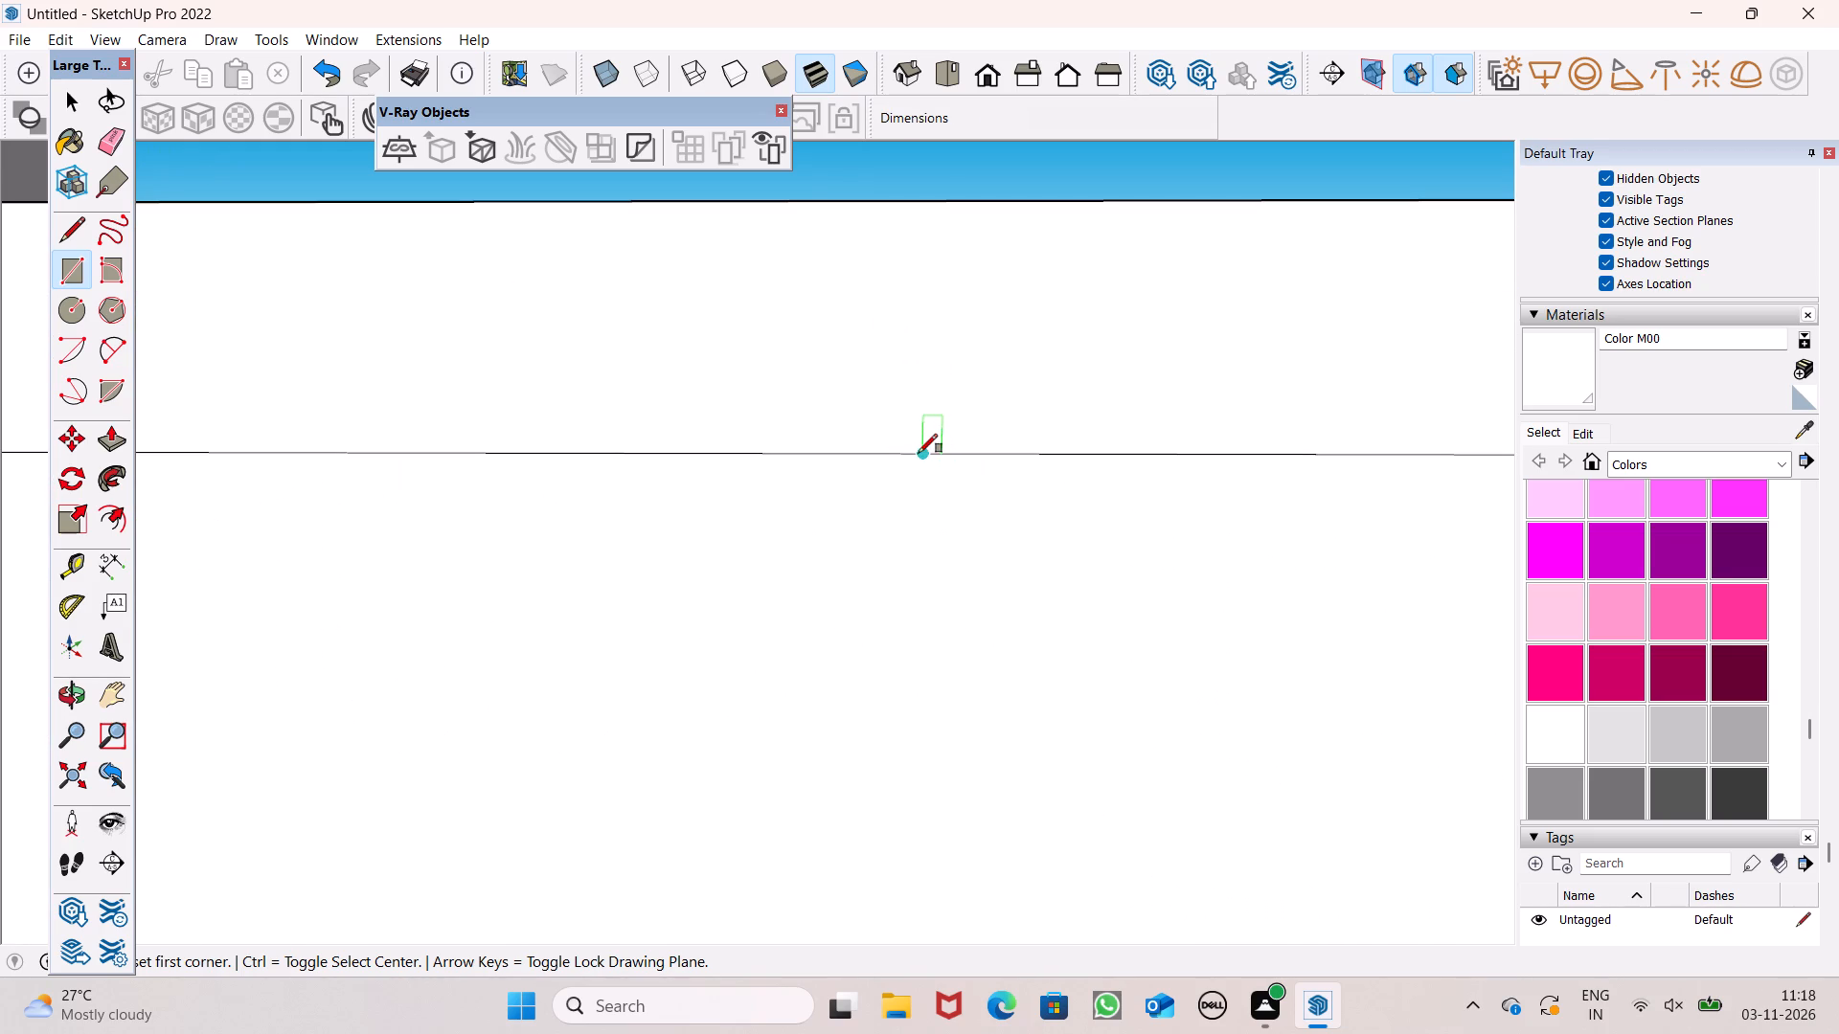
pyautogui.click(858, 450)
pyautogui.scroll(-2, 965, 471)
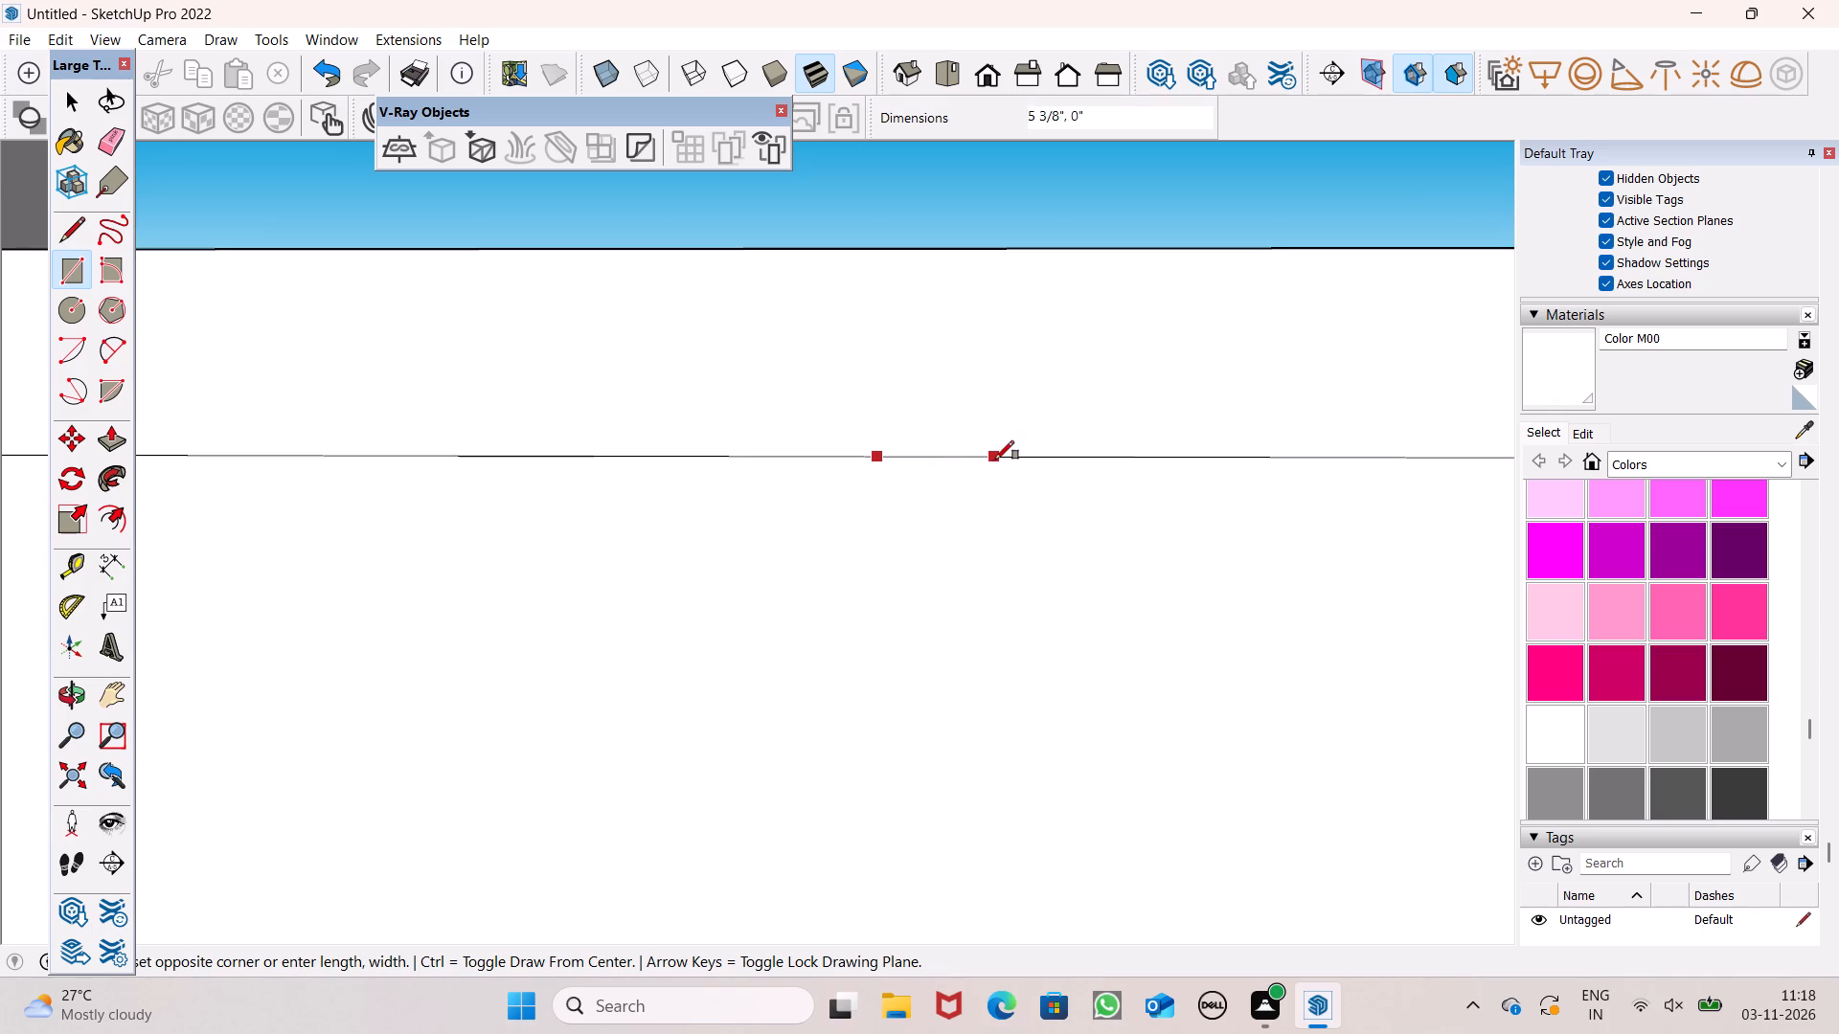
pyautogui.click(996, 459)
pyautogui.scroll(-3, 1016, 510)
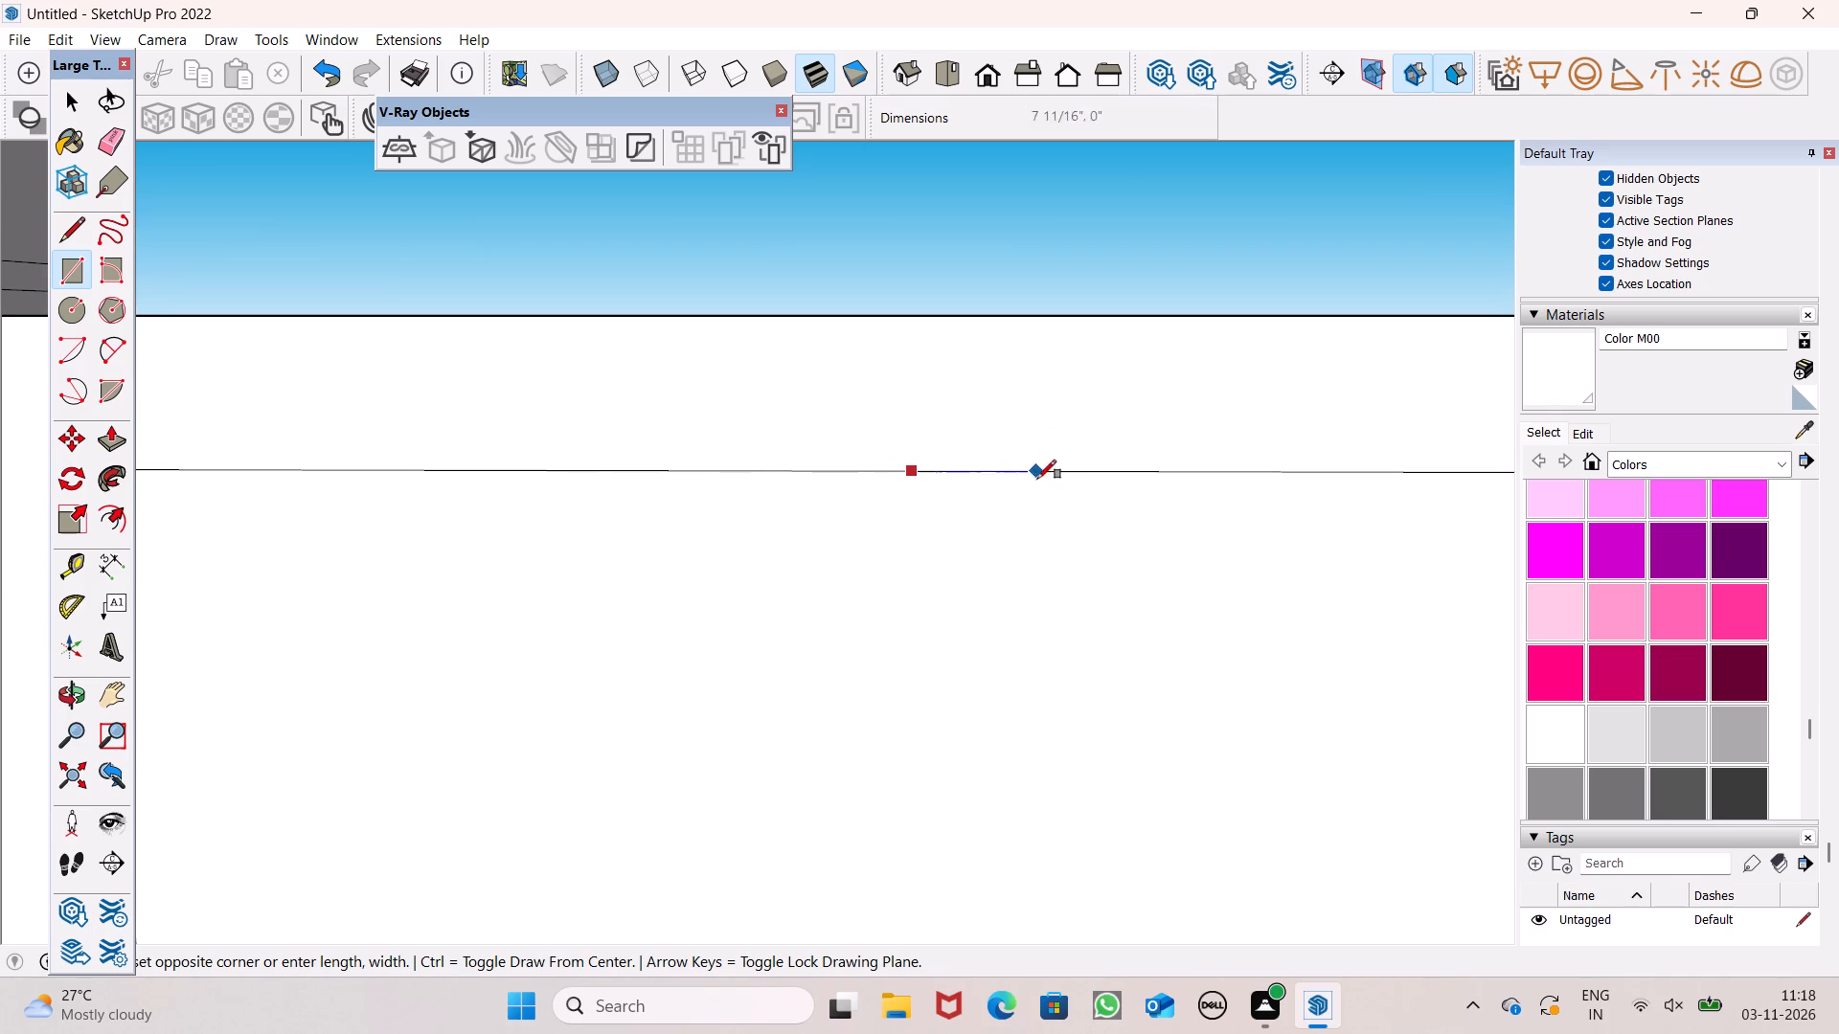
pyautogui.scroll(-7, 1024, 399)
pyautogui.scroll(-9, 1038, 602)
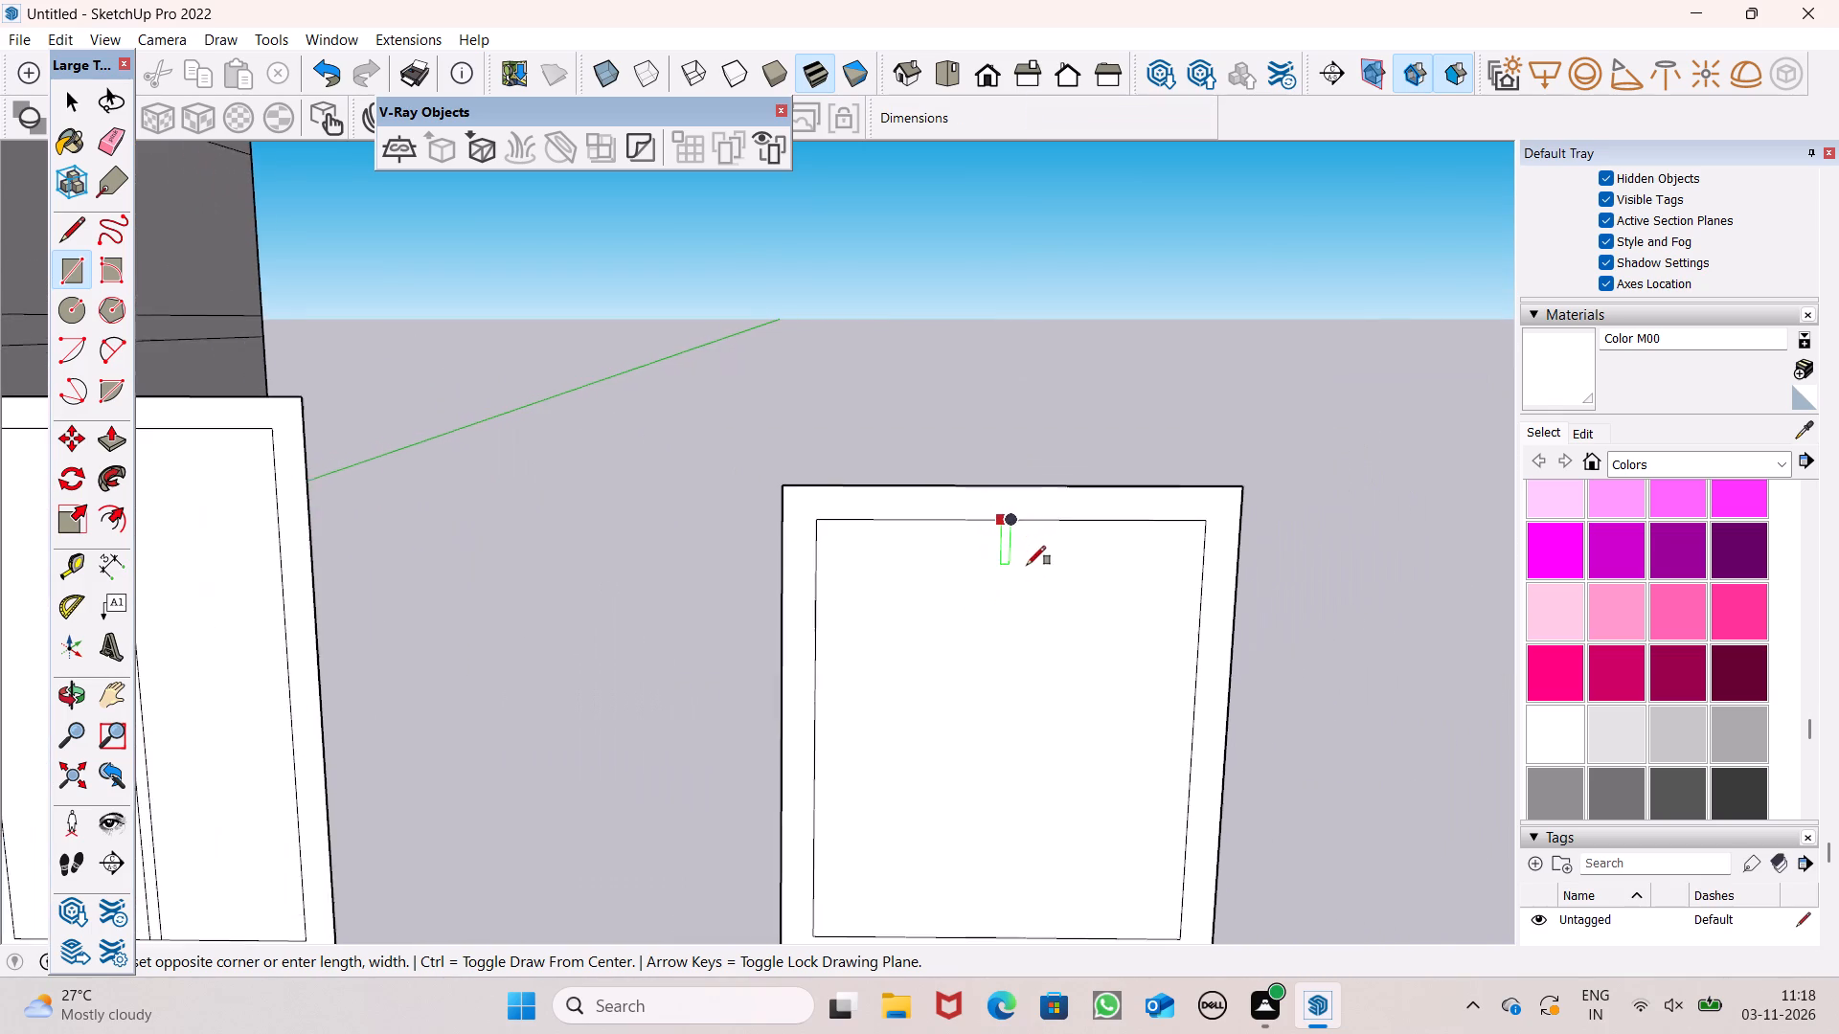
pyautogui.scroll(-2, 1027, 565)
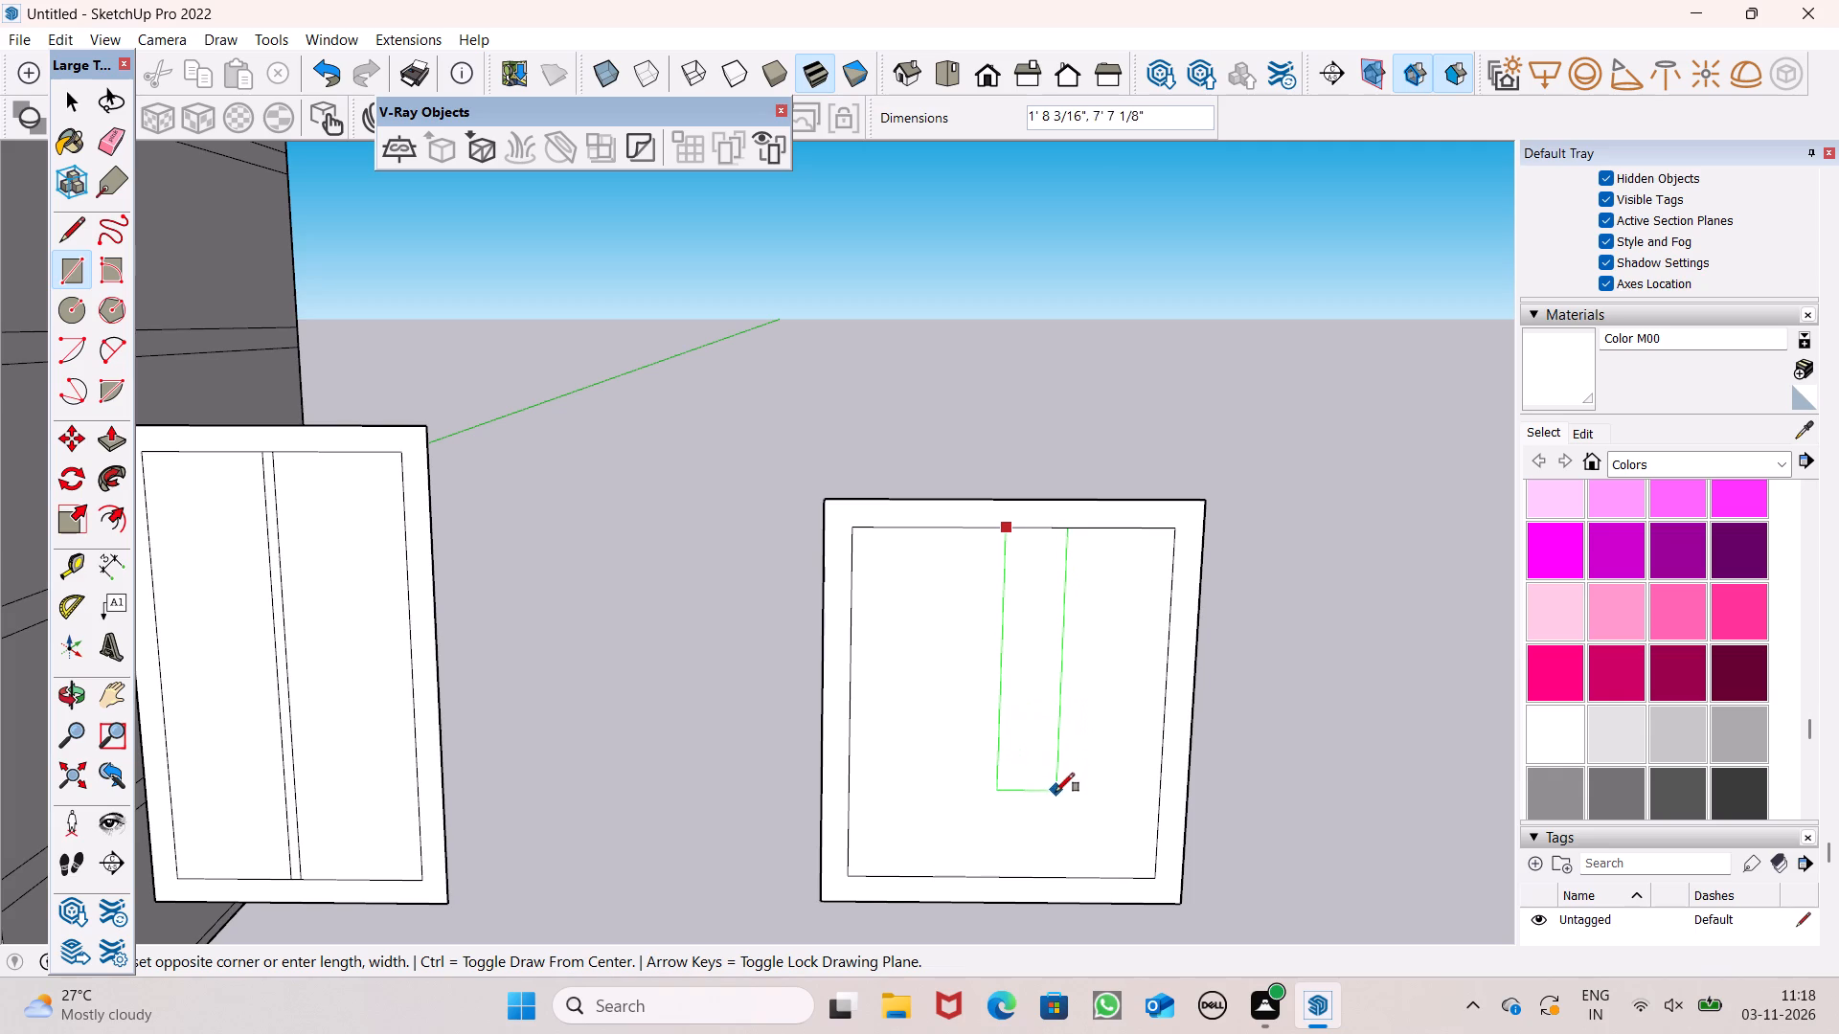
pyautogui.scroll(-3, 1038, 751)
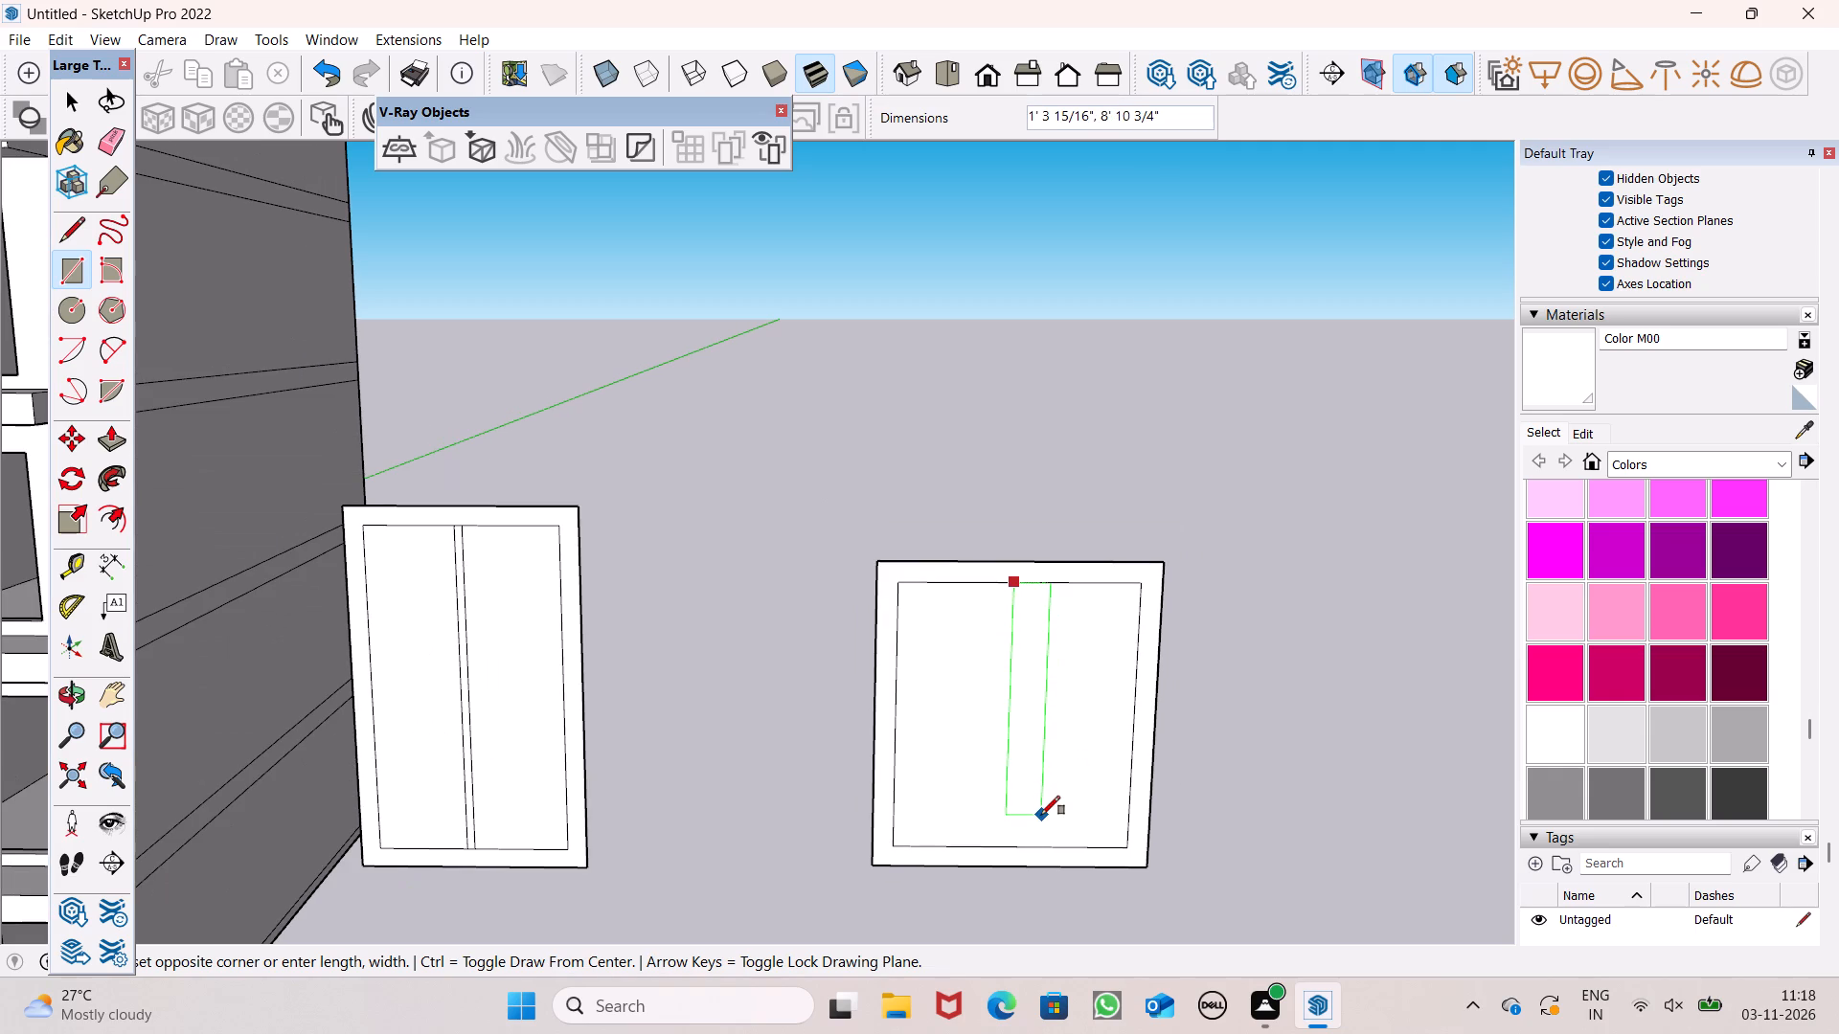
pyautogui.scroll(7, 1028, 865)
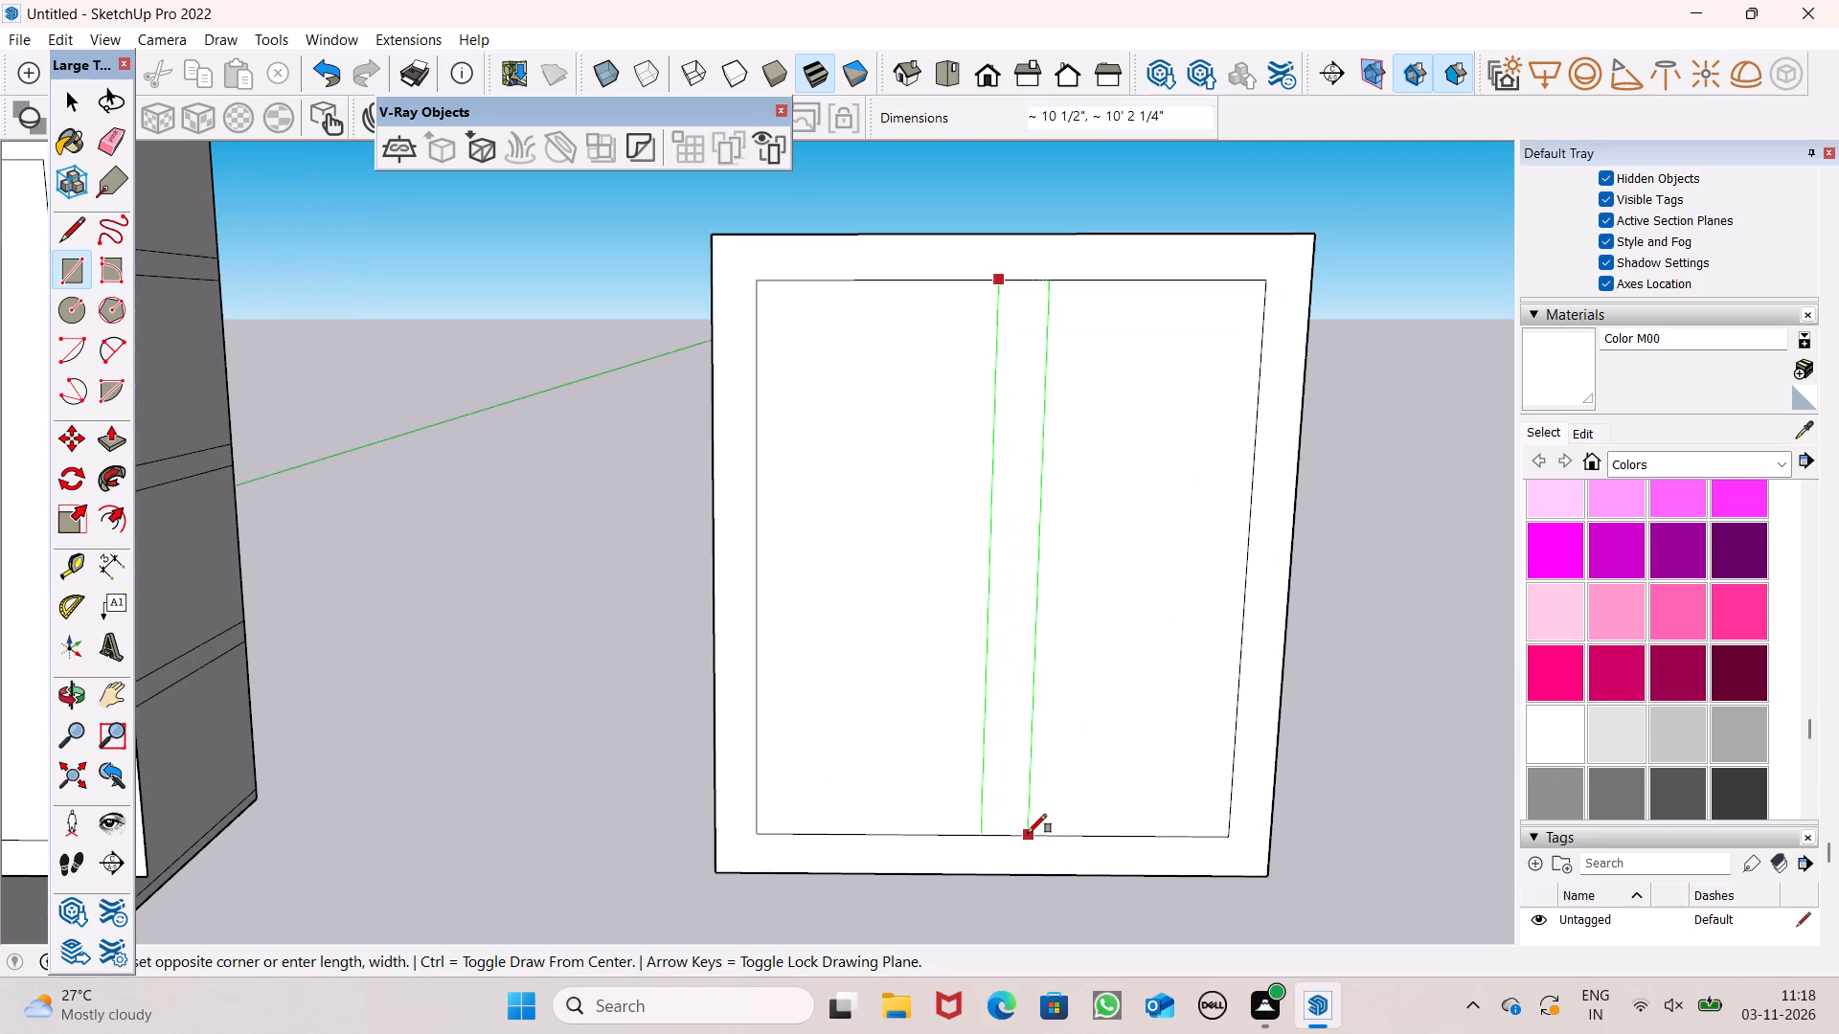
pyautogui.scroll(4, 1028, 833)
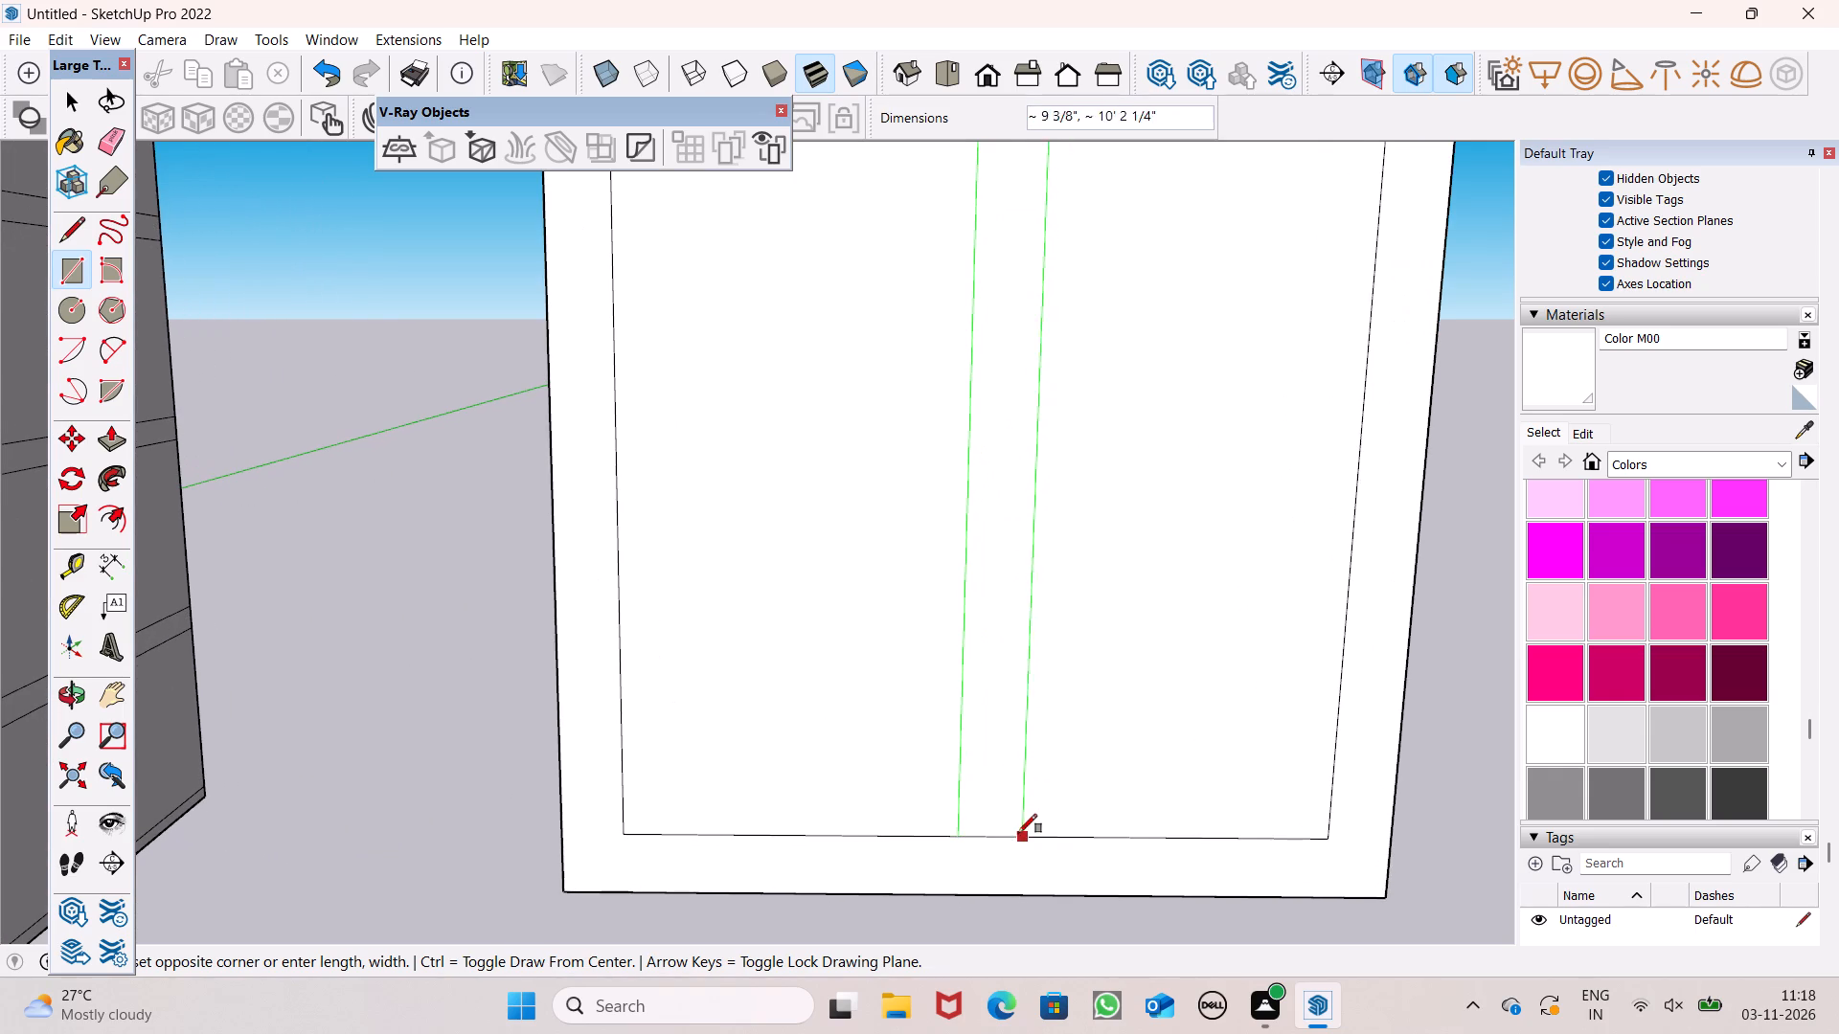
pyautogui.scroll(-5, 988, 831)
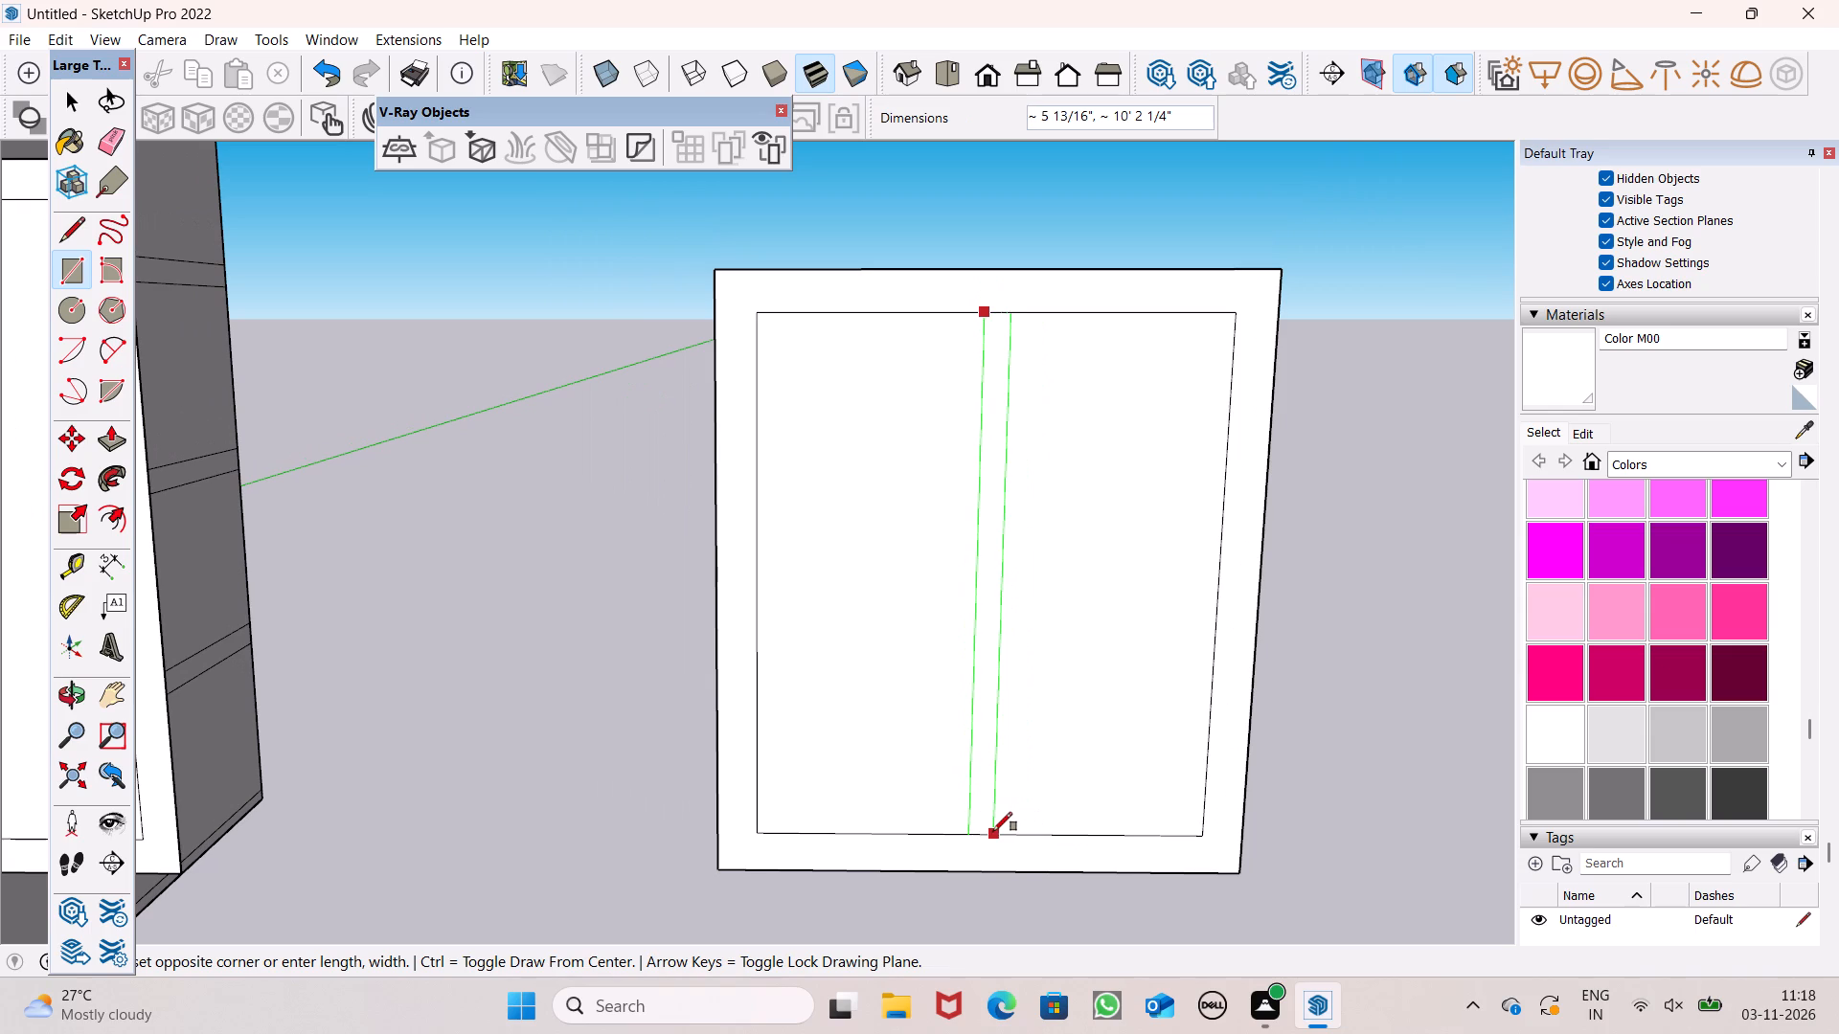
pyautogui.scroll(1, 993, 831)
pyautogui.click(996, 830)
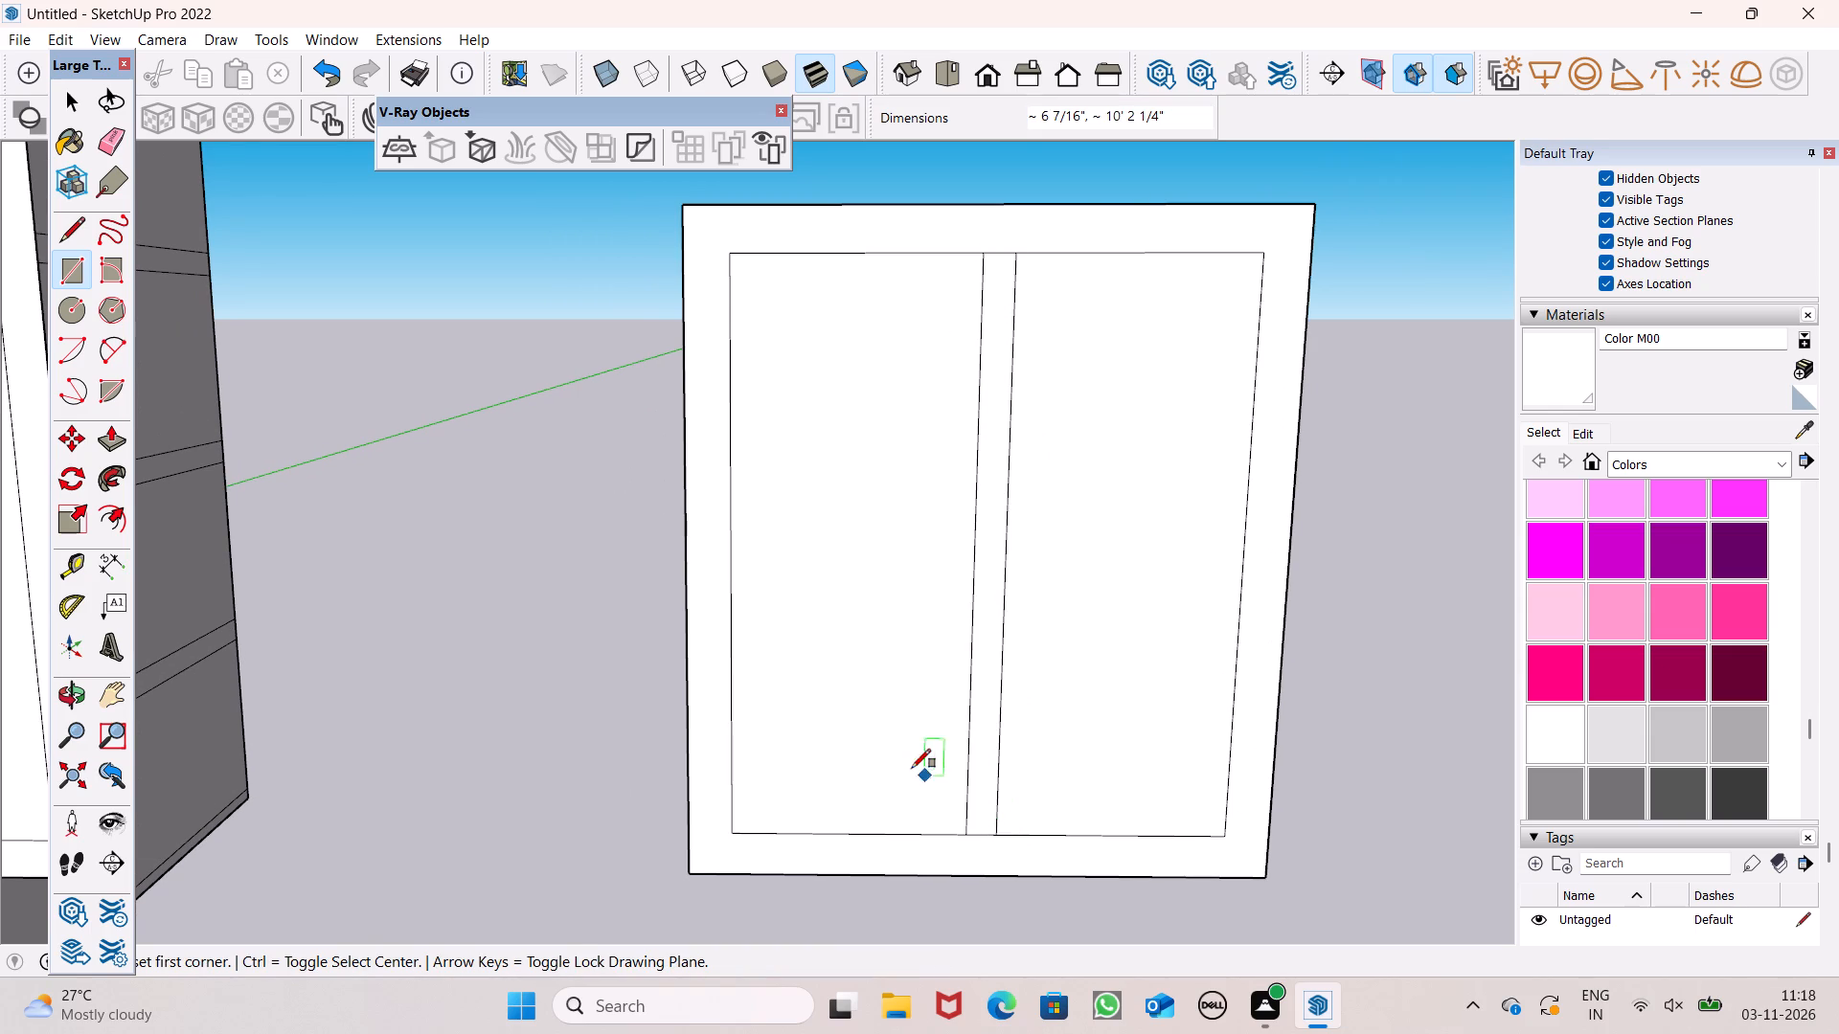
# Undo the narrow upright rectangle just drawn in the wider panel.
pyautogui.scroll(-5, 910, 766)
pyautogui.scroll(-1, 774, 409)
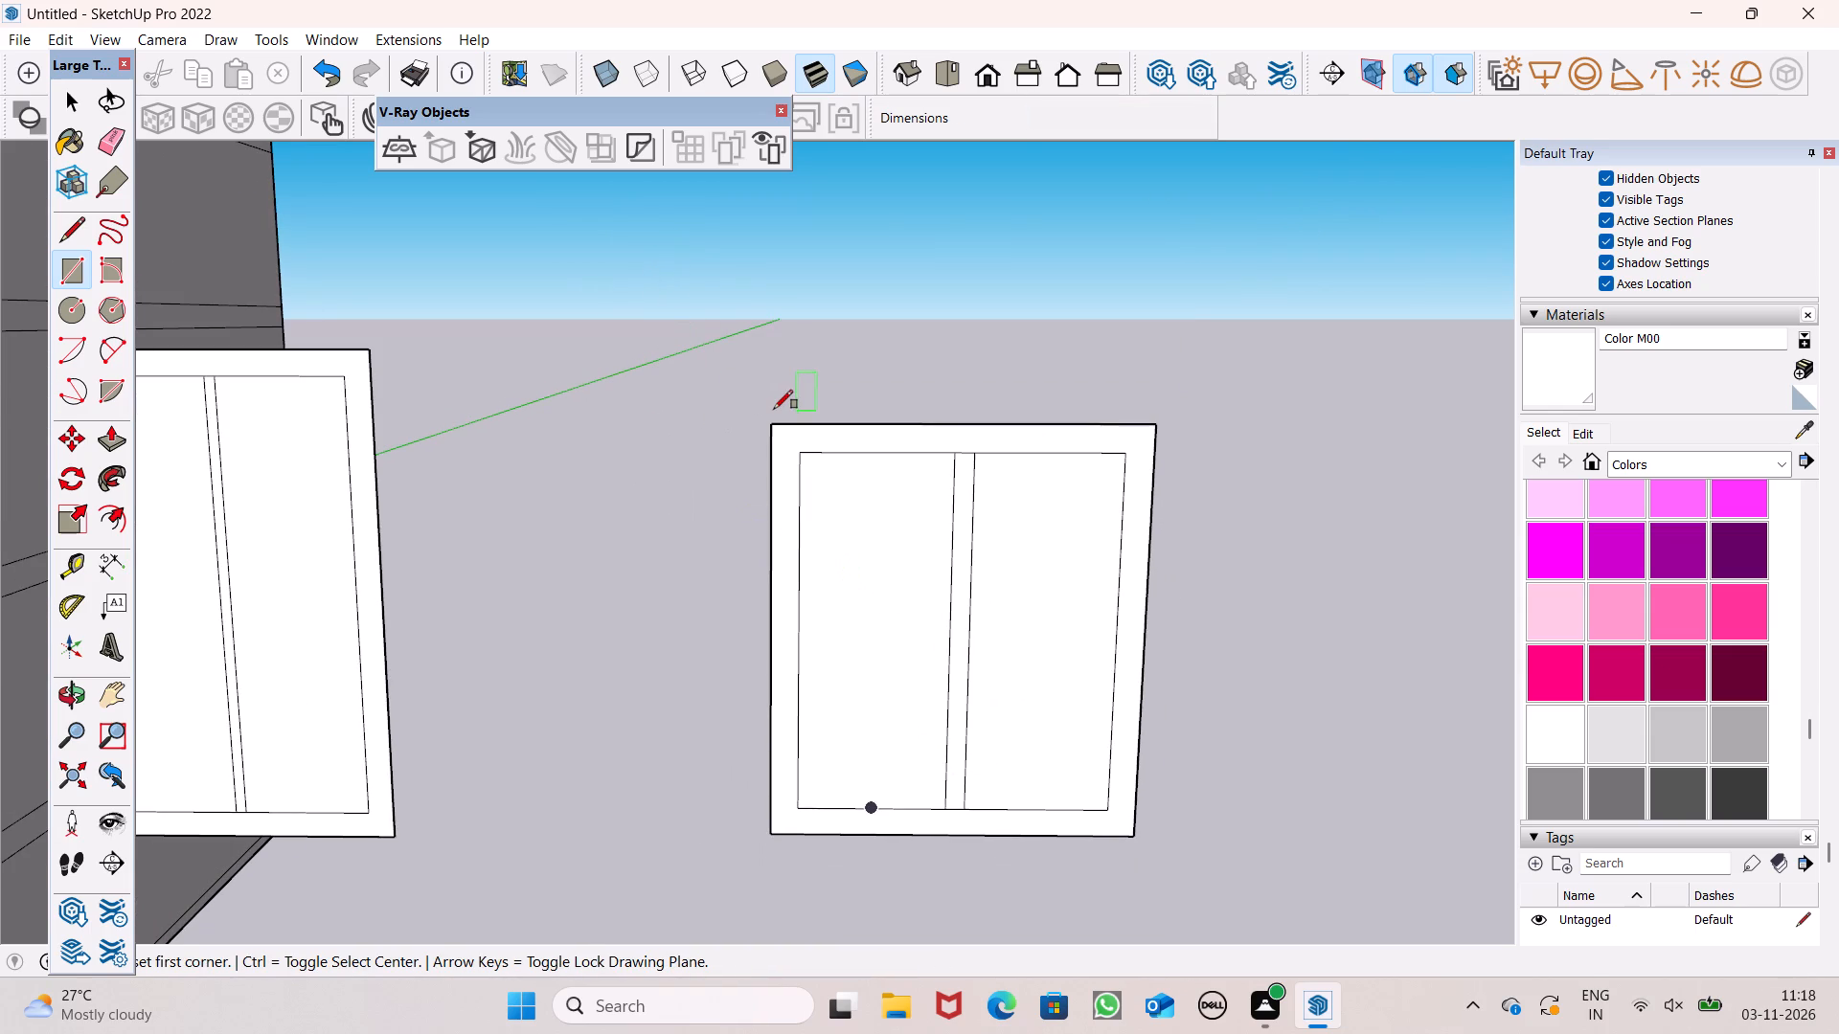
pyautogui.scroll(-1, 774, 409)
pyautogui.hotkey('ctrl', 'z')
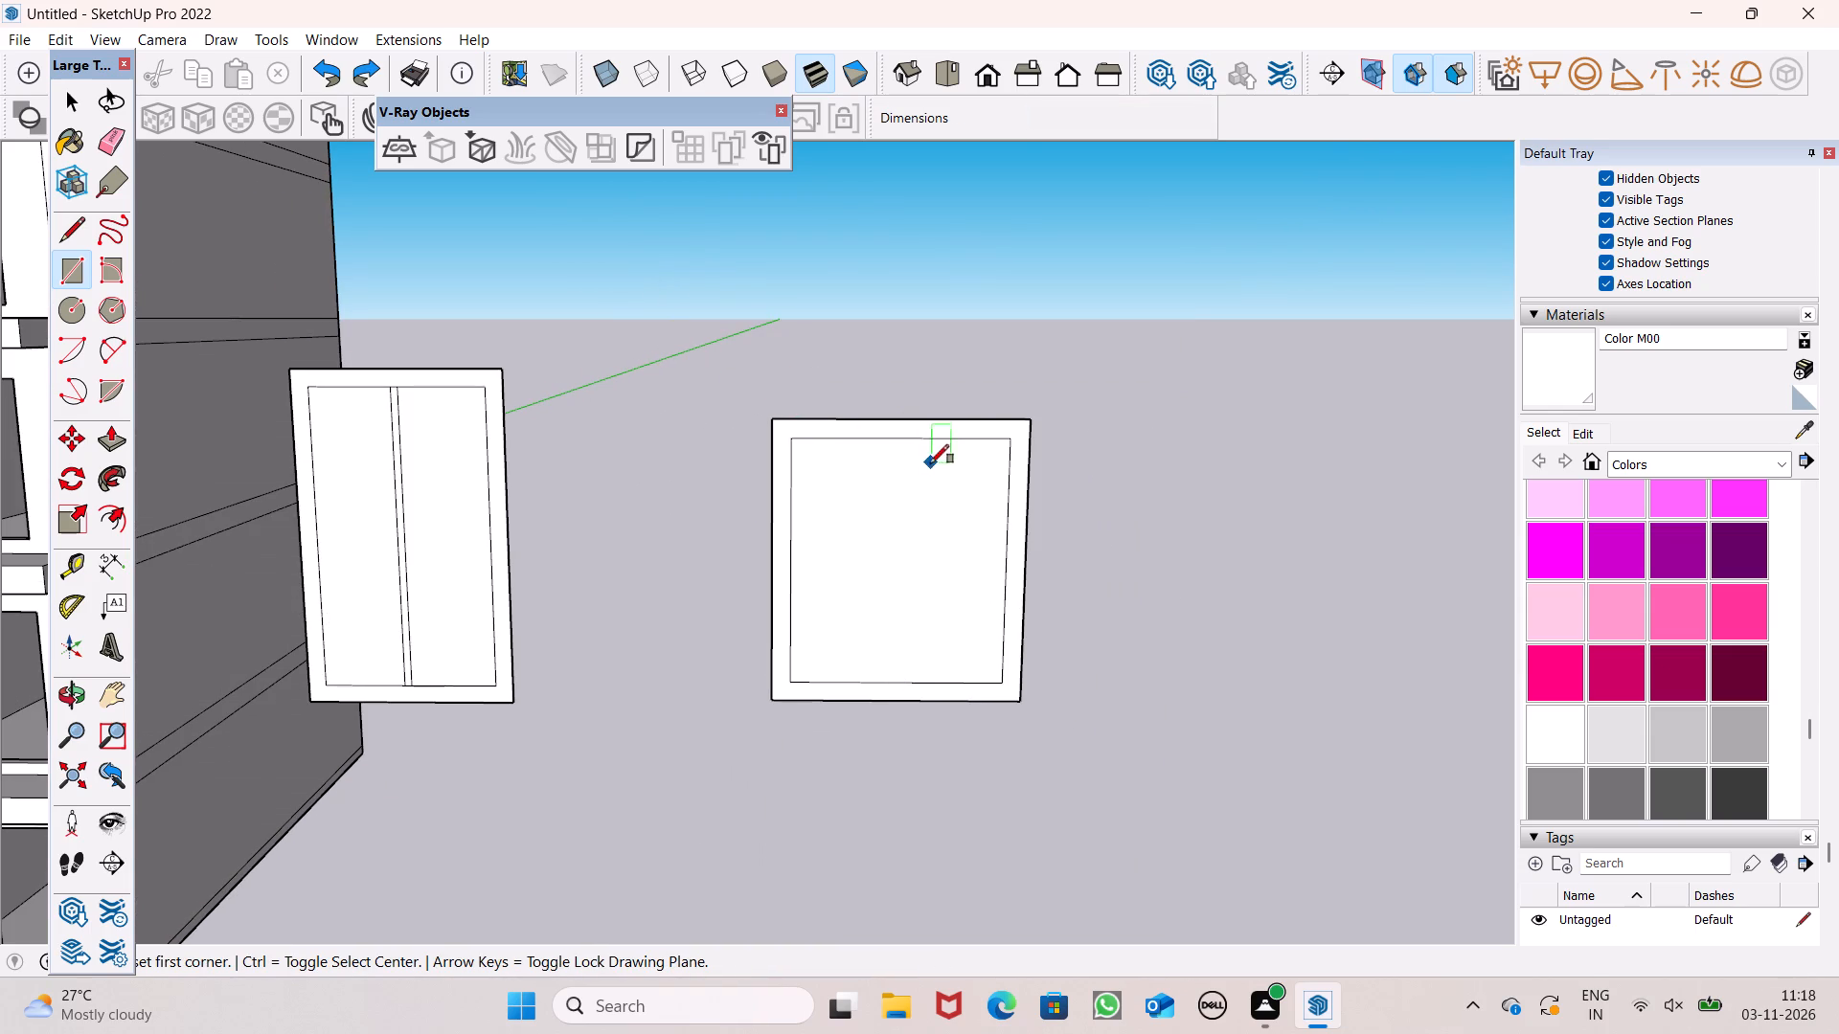
# Draw a narrow upright rectangle about 10' 2 1/4" tall between the wider panel's inner top and bottom edges, near the middle.
pyautogui.scroll(5, 910, 461)
pyautogui.scroll(4, 819, 408)
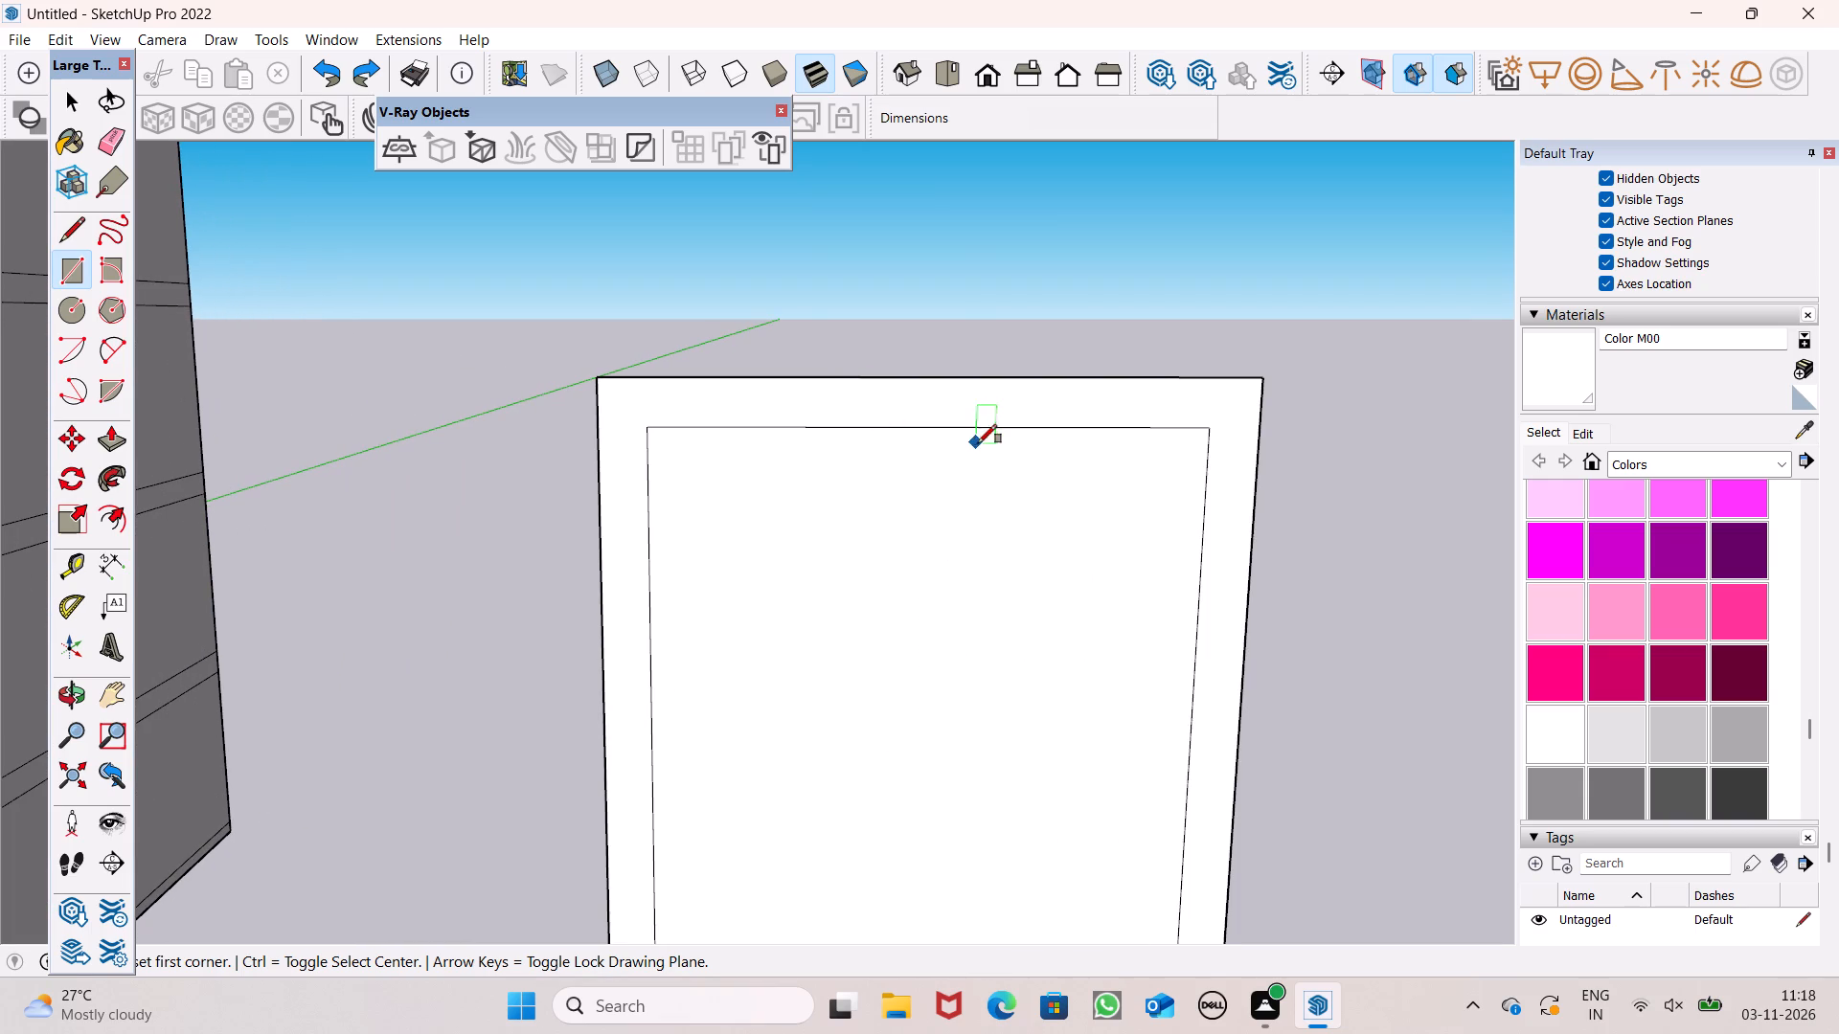
pyautogui.scroll(4, 1037, 473)
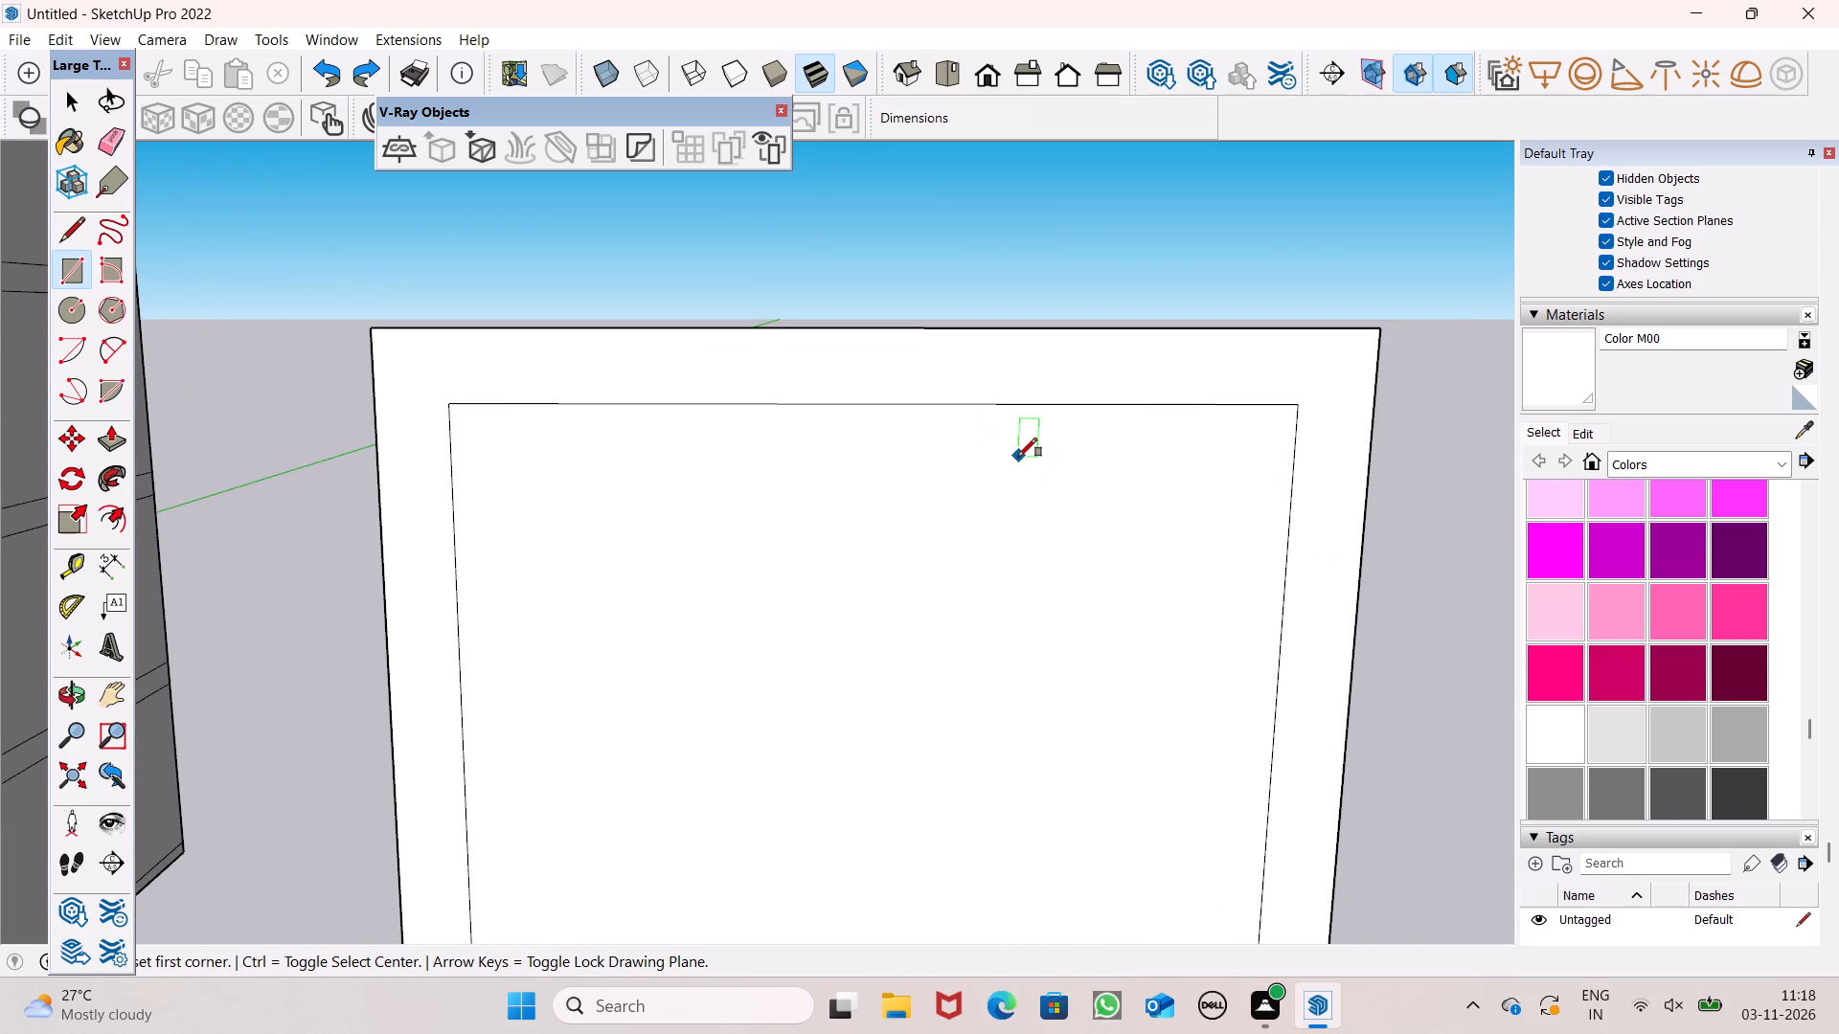
pyautogui.scroll(2, 1018, 457)
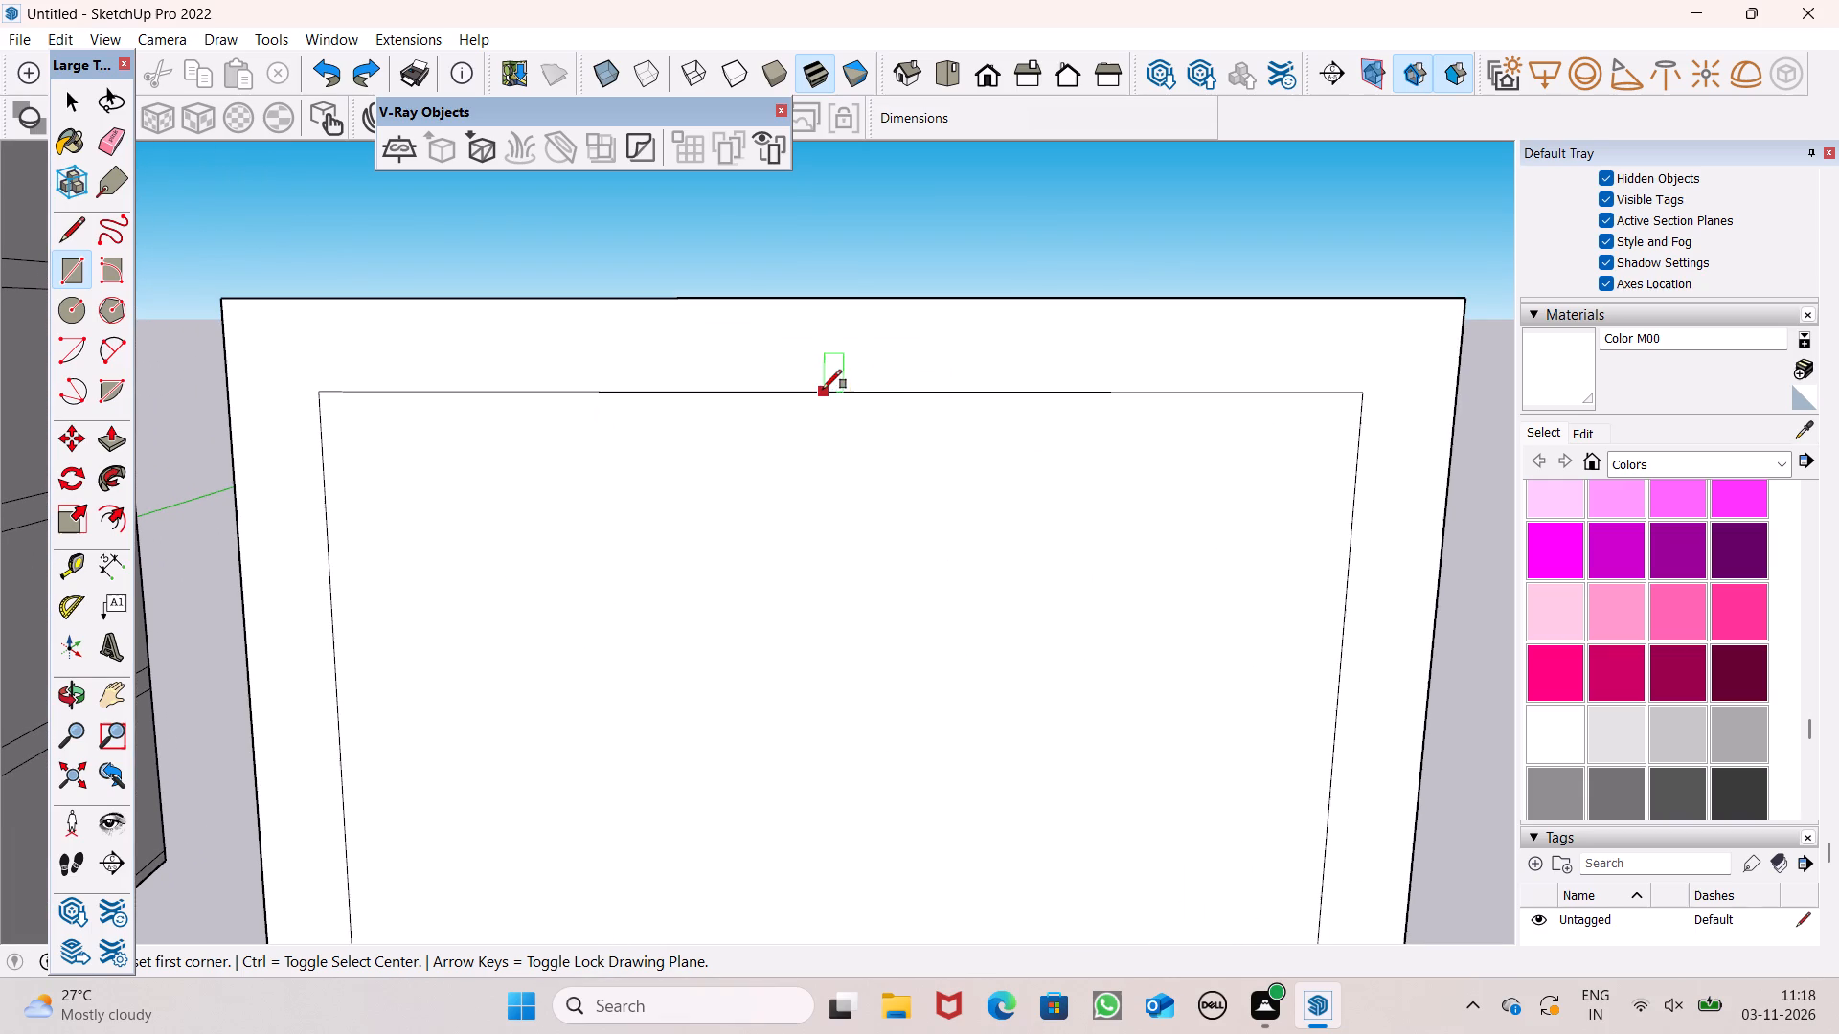
pyautogui.click(808, 391)
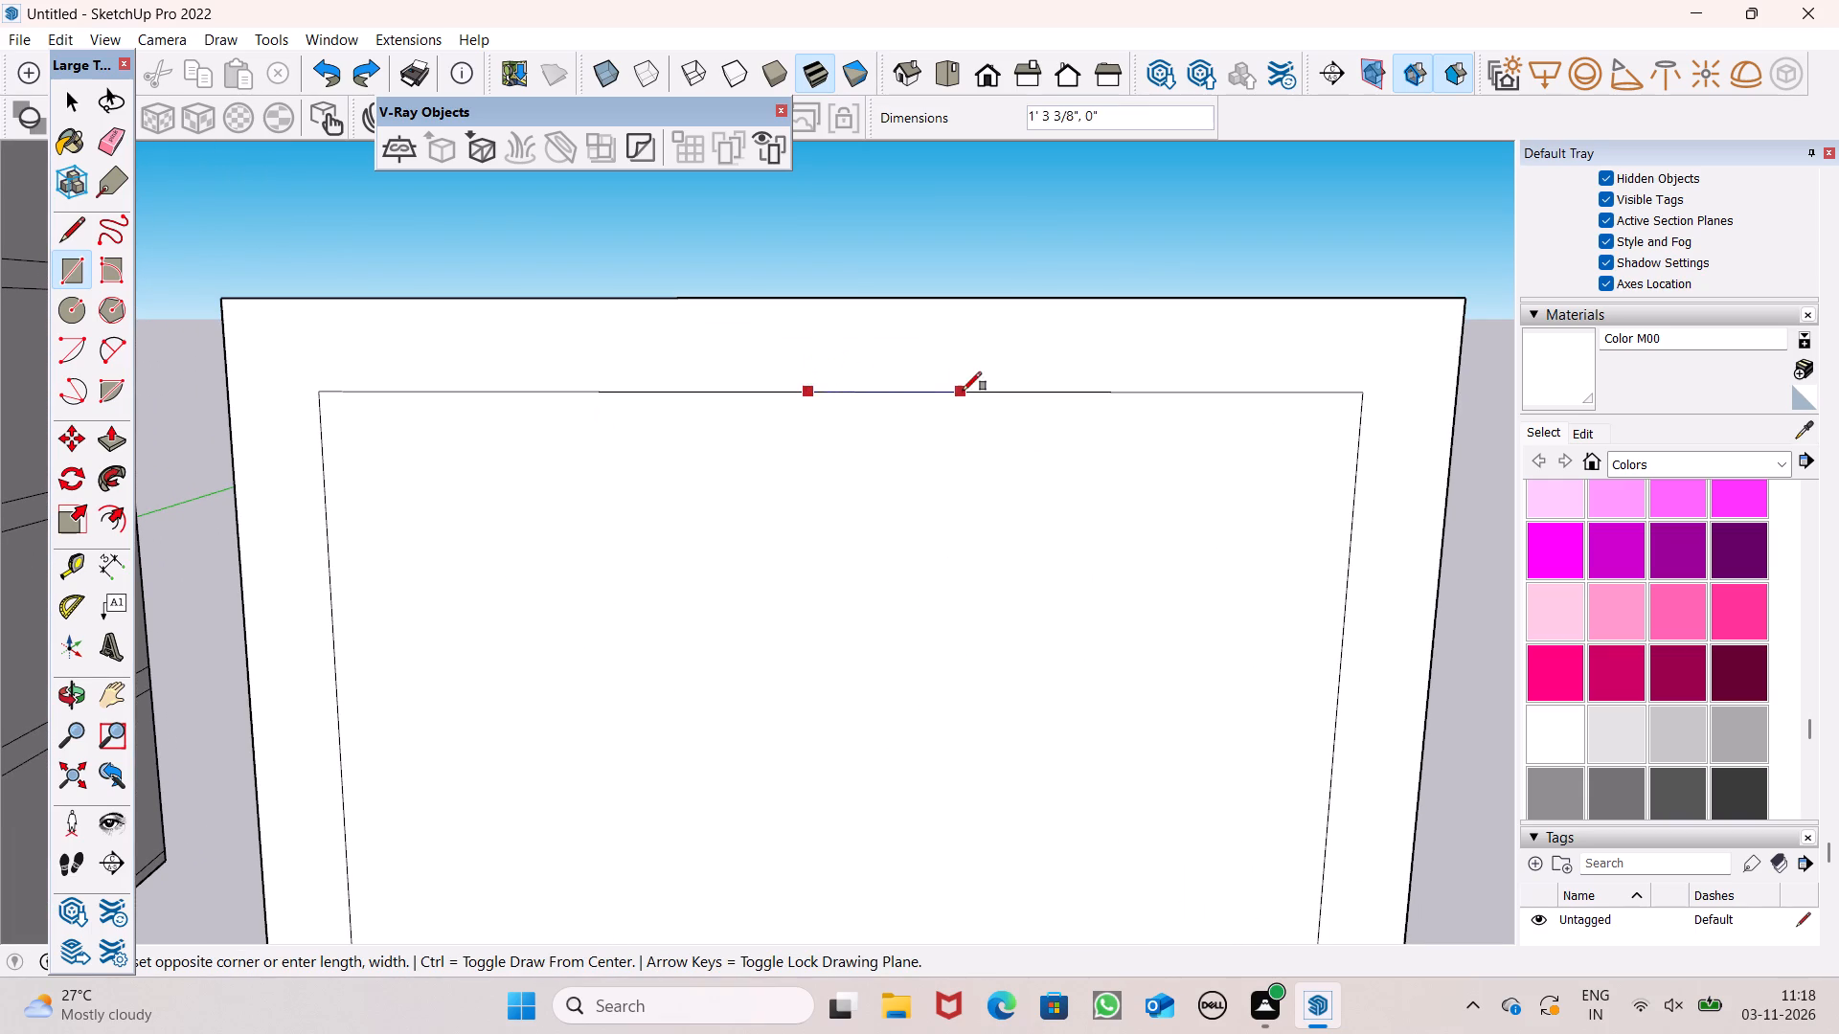
pyautogui.scroll(-9, 963, 396)
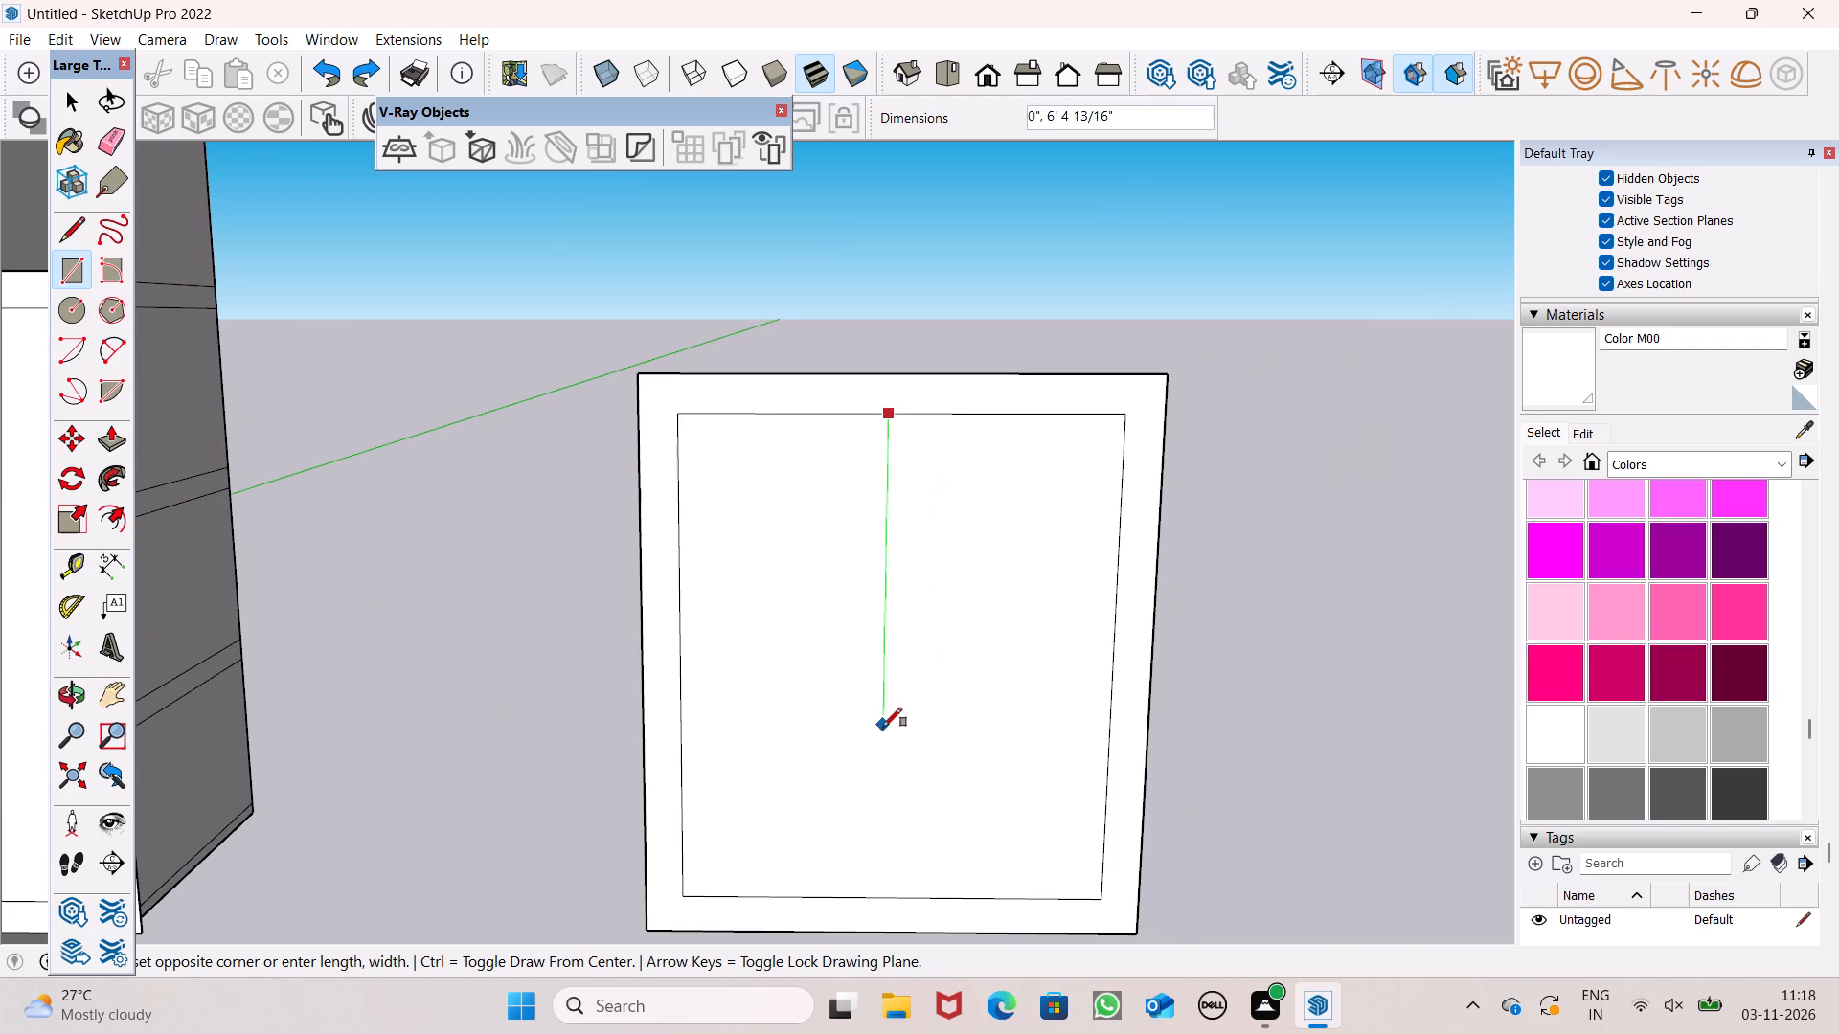
pyautogui.scroll(5, 905, 884)
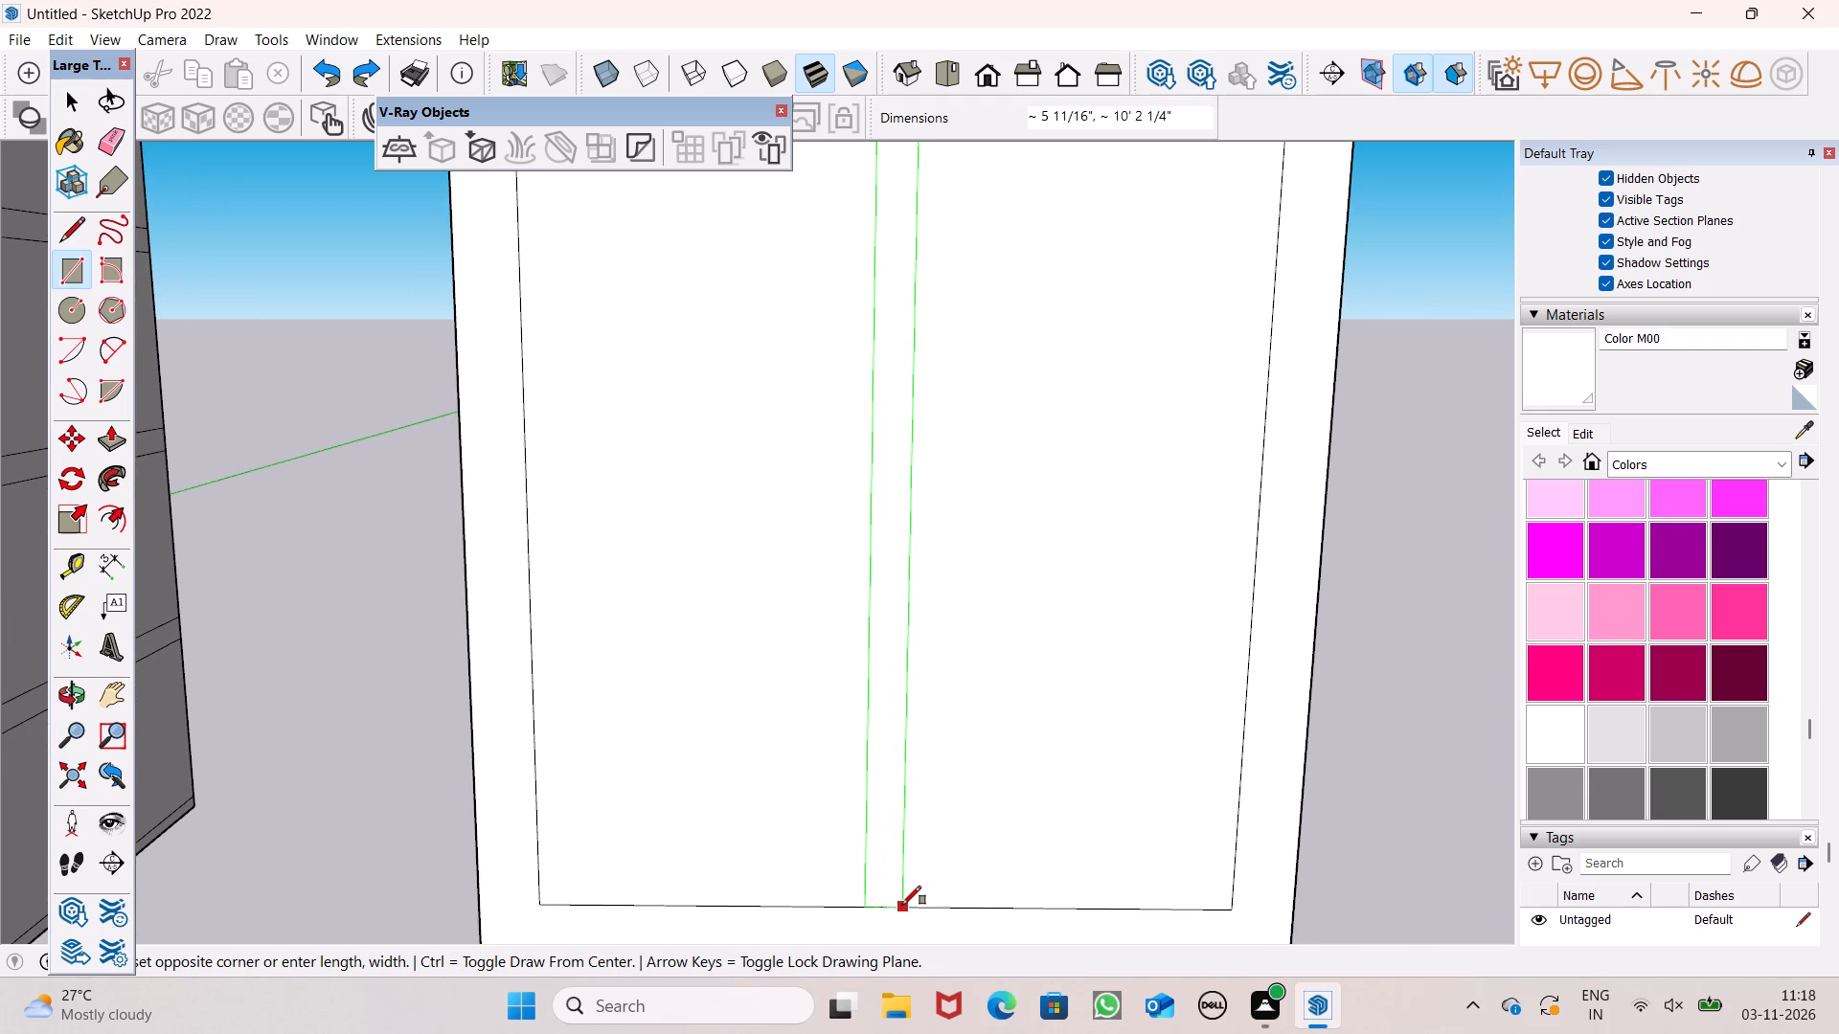
pyautogui.scroll(5, 895, 910)
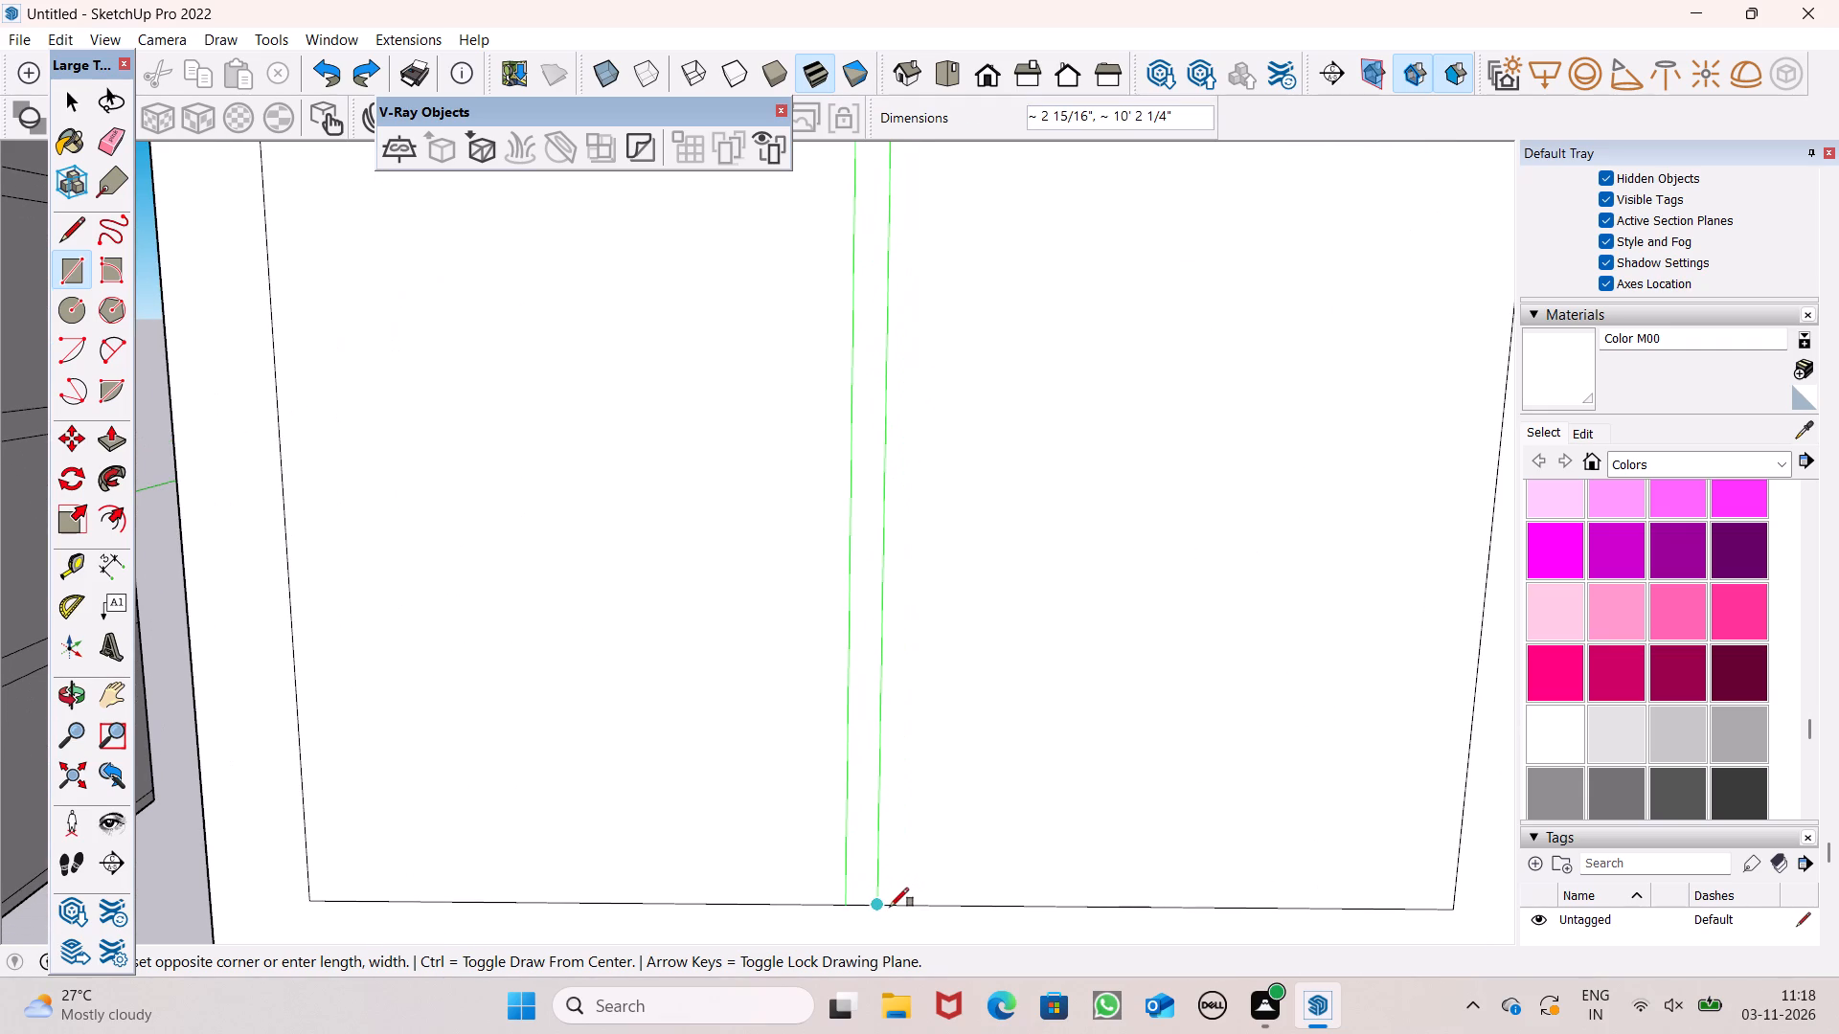
pyautogui.click(895, 908)
pyautogui.scroll(-8, 858, 823)
pyautogui.scroll(-5, 847, 650)
pyautogui.press('space')
pyautogui.scroll(-2, 529, 385)
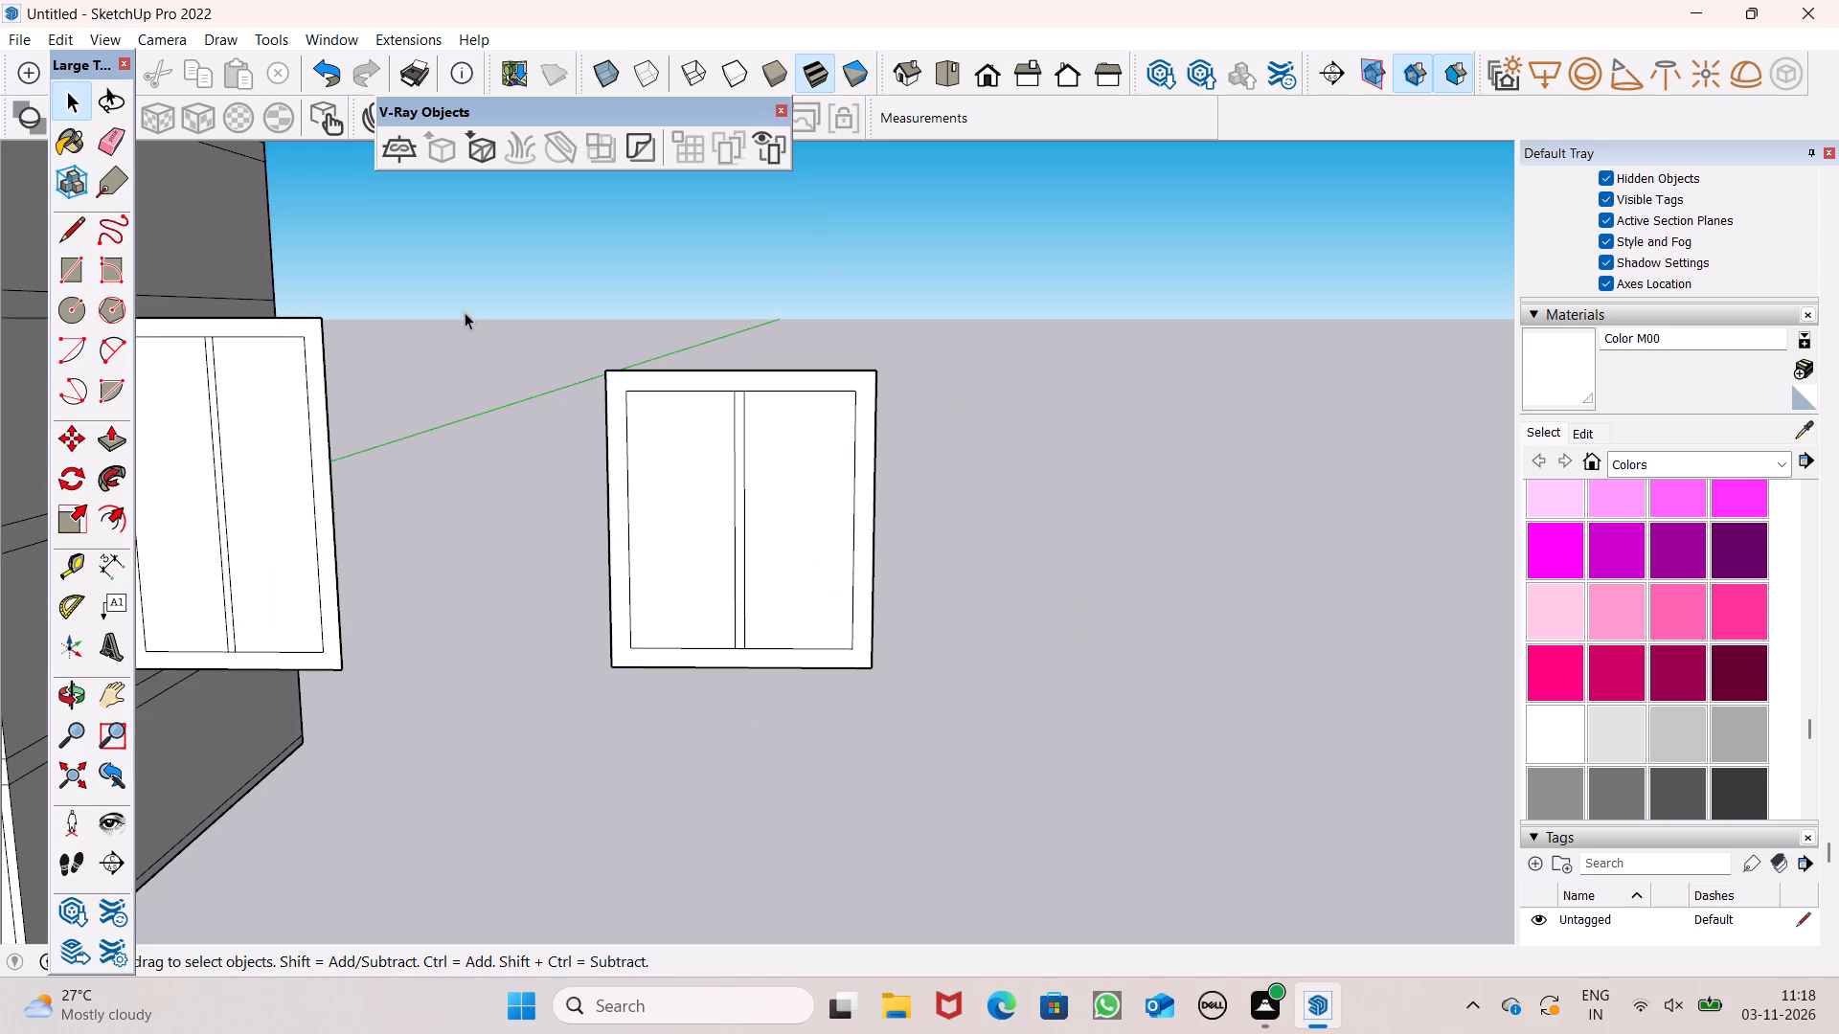
# Move the narrow vertical bar in the wider panel slightly sideways toward the centre of the inner frame.
pyautogui.scroll(11, 740, 403)
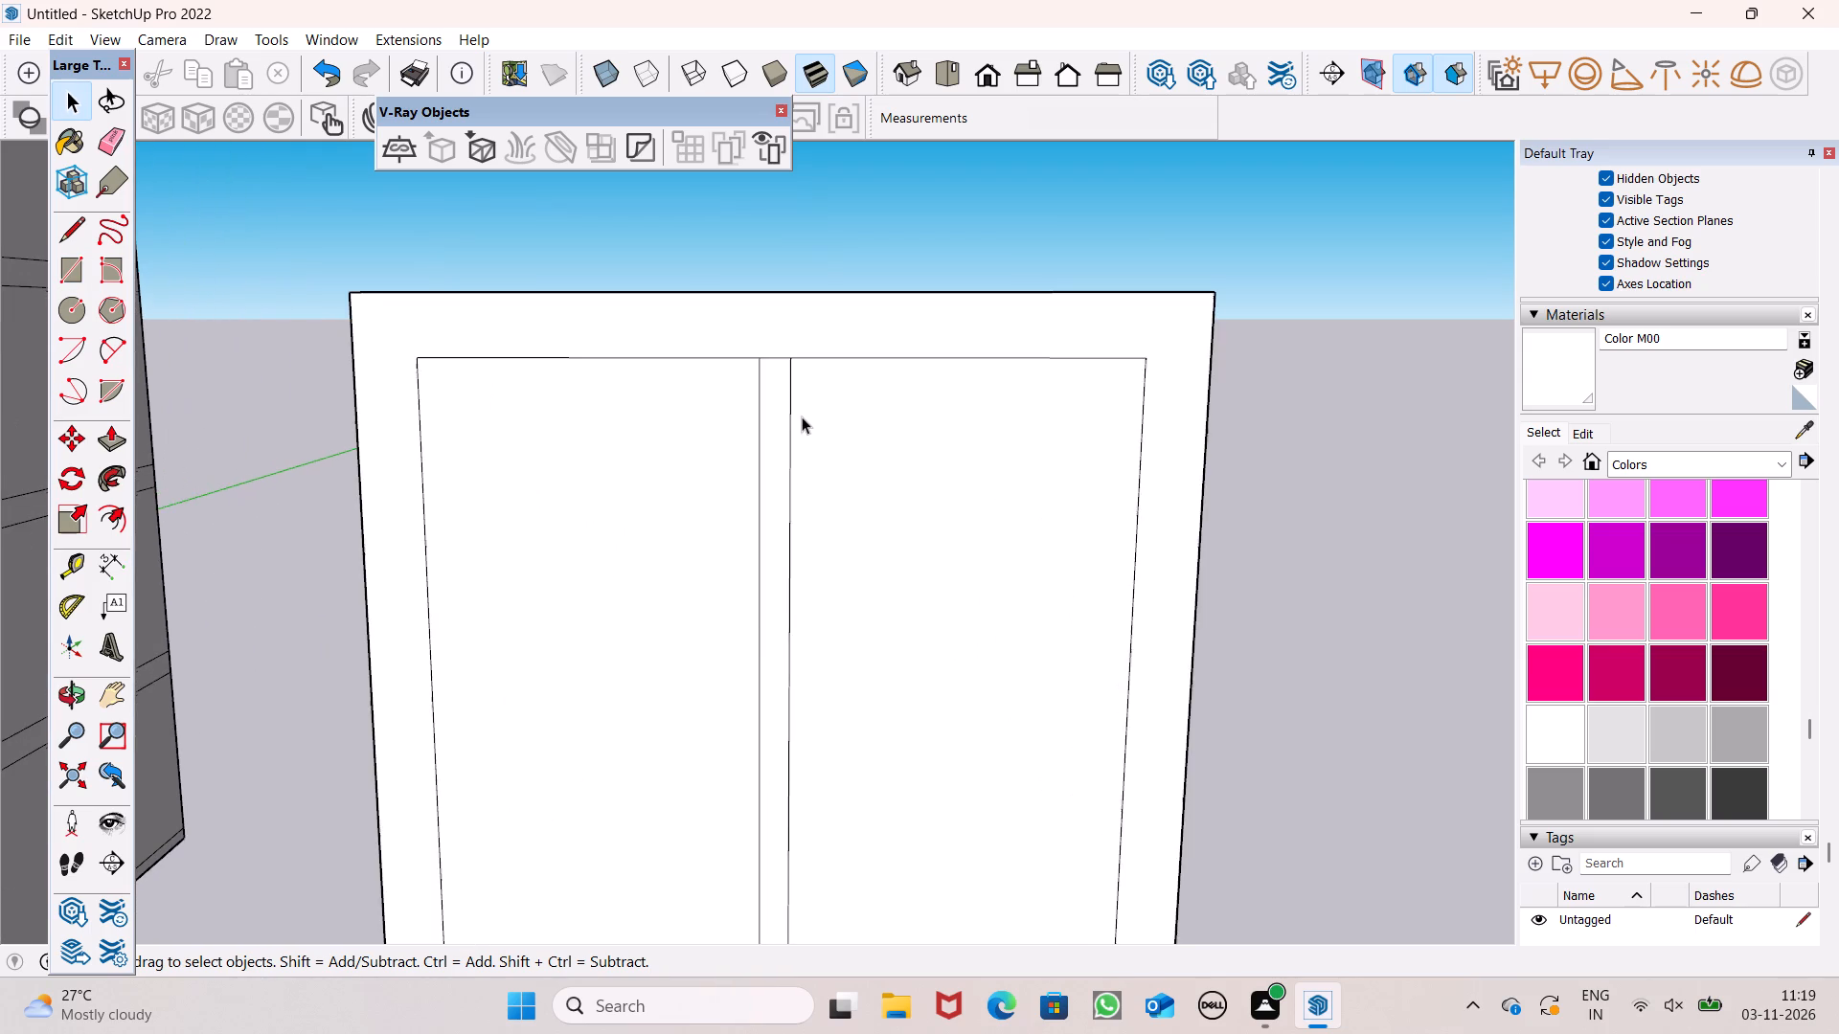
pyautogui.scroll(4, 802, 416)
pyautogui.doubleClick(767, 403)
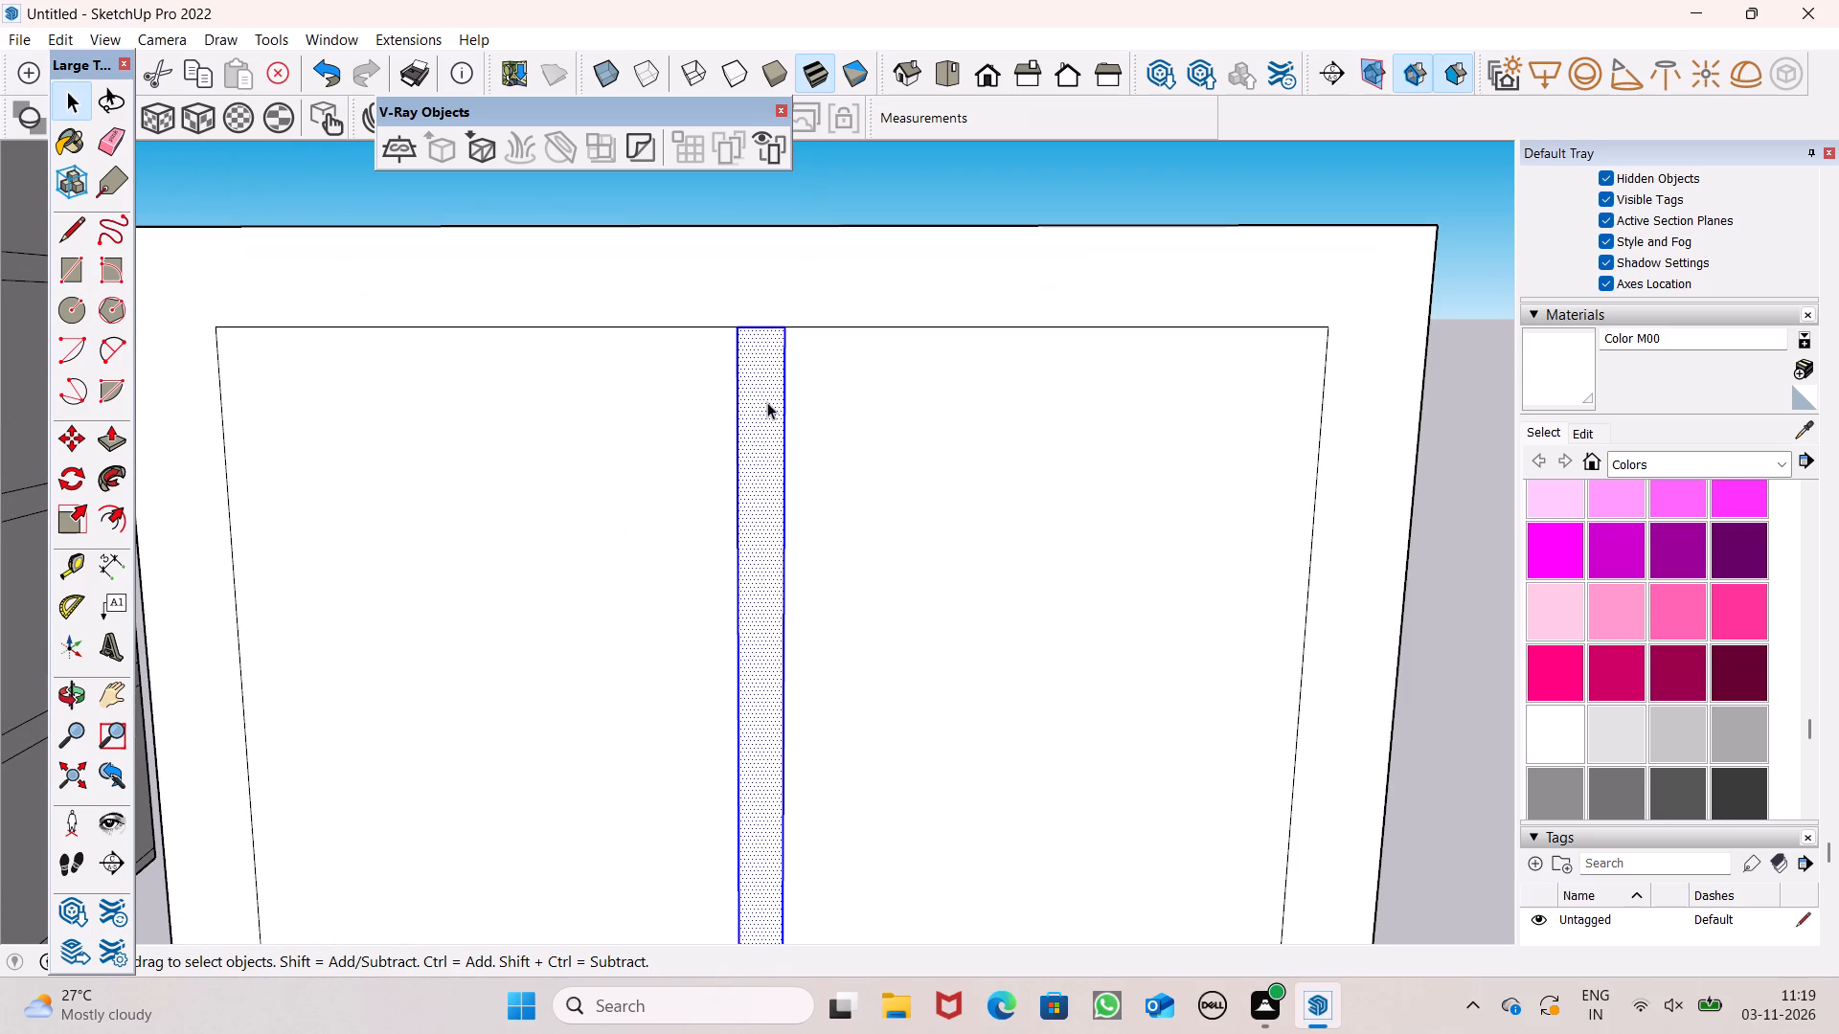
pyautogui.press('m')
pyautogui.press('Return')
pyautogui.moveTo(767, 405); pyautogui.dragTo(760, 405)
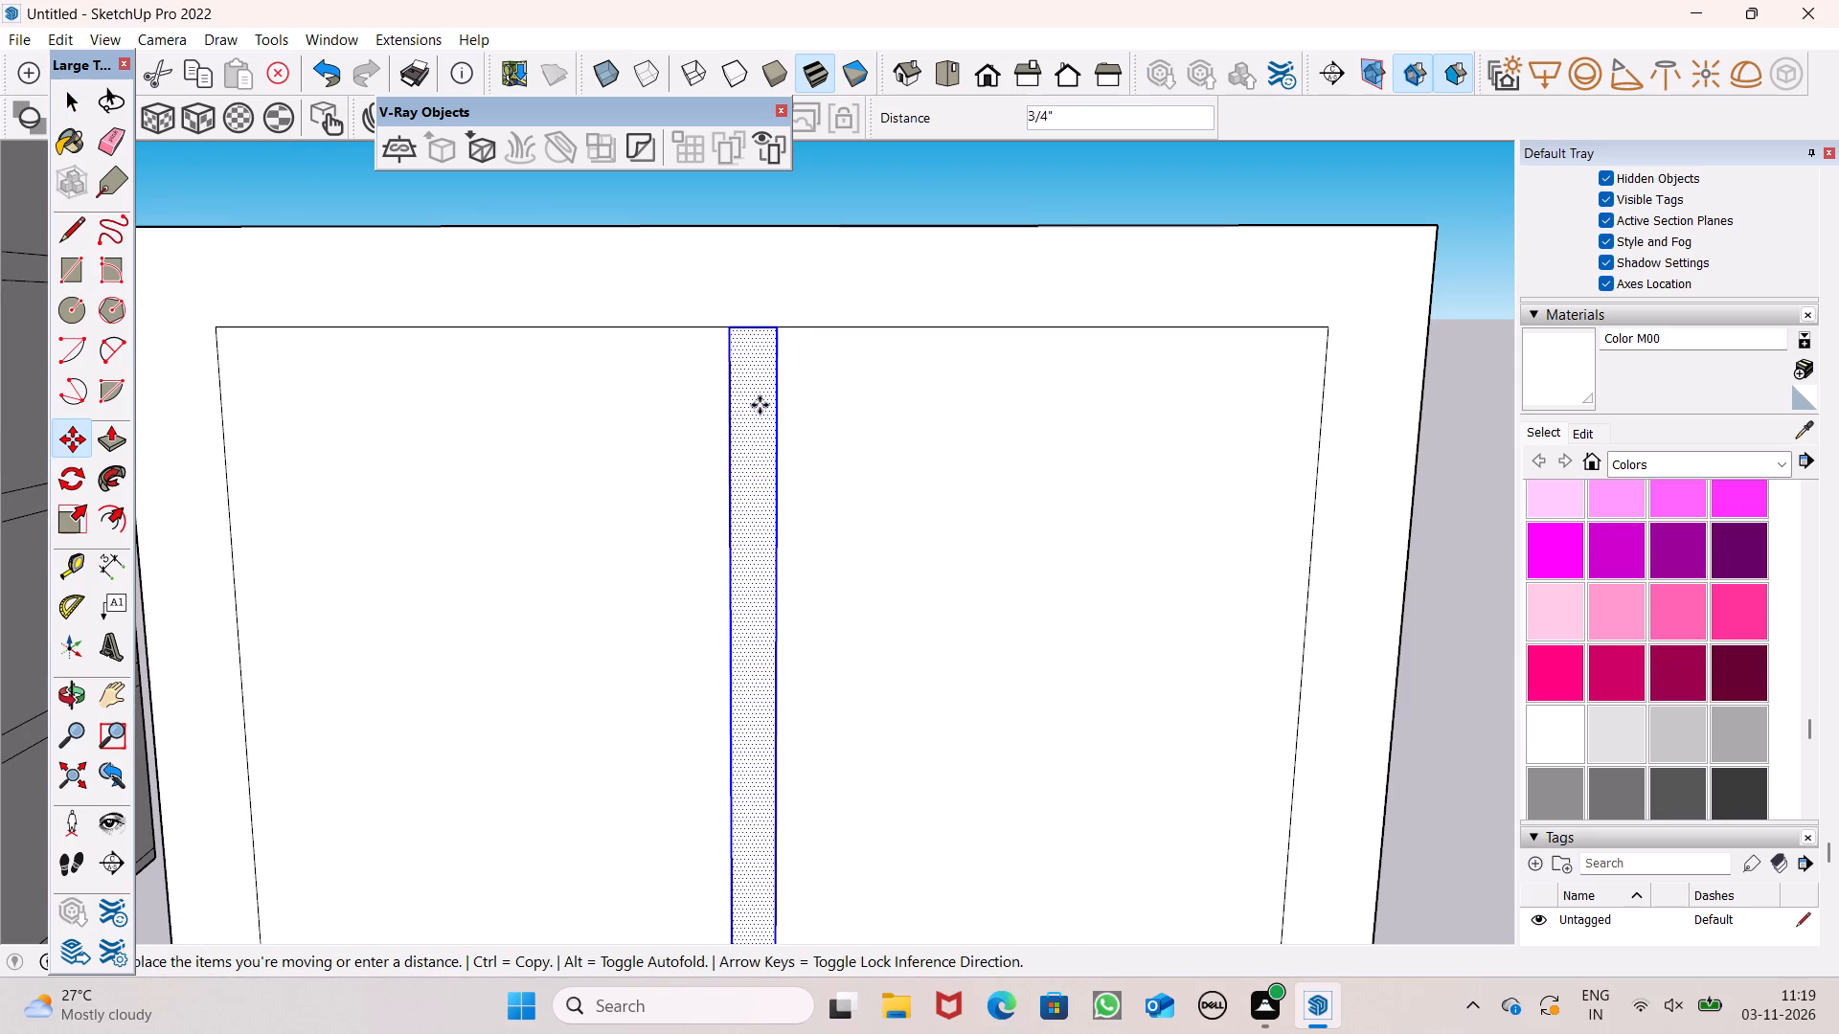
pyautogui.moveTo(760, 405); pyautogui.dragTo(756, 402)
pyautogui.scroll(-6, 764, 402)
pyautogui.press('space')
pyautogui.click(738, 258)
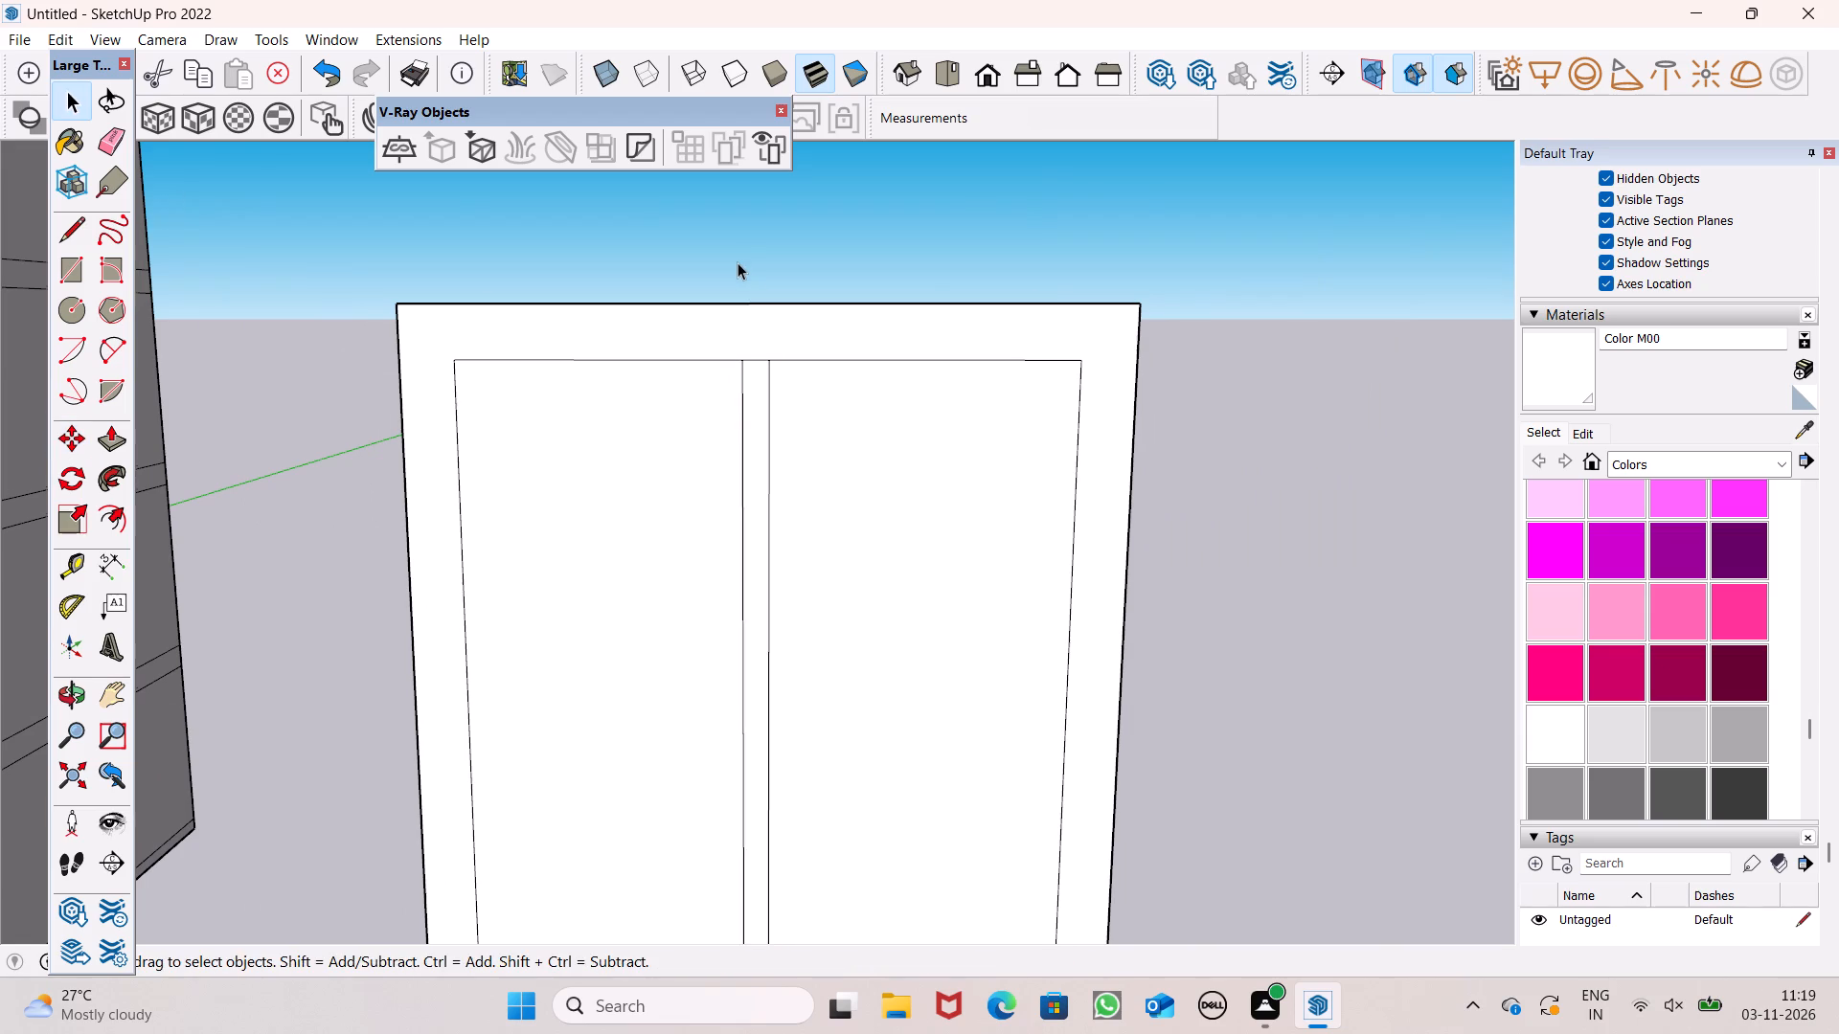
# Erase the short edge across the top end of the wider panel's vertical bar, merging the bar with the frame.
pyautogui.scroll(-4, 748, 275)
pyautogui.moveTo(775, 408); pyautogui.dragTo(801, 427, button='middle')
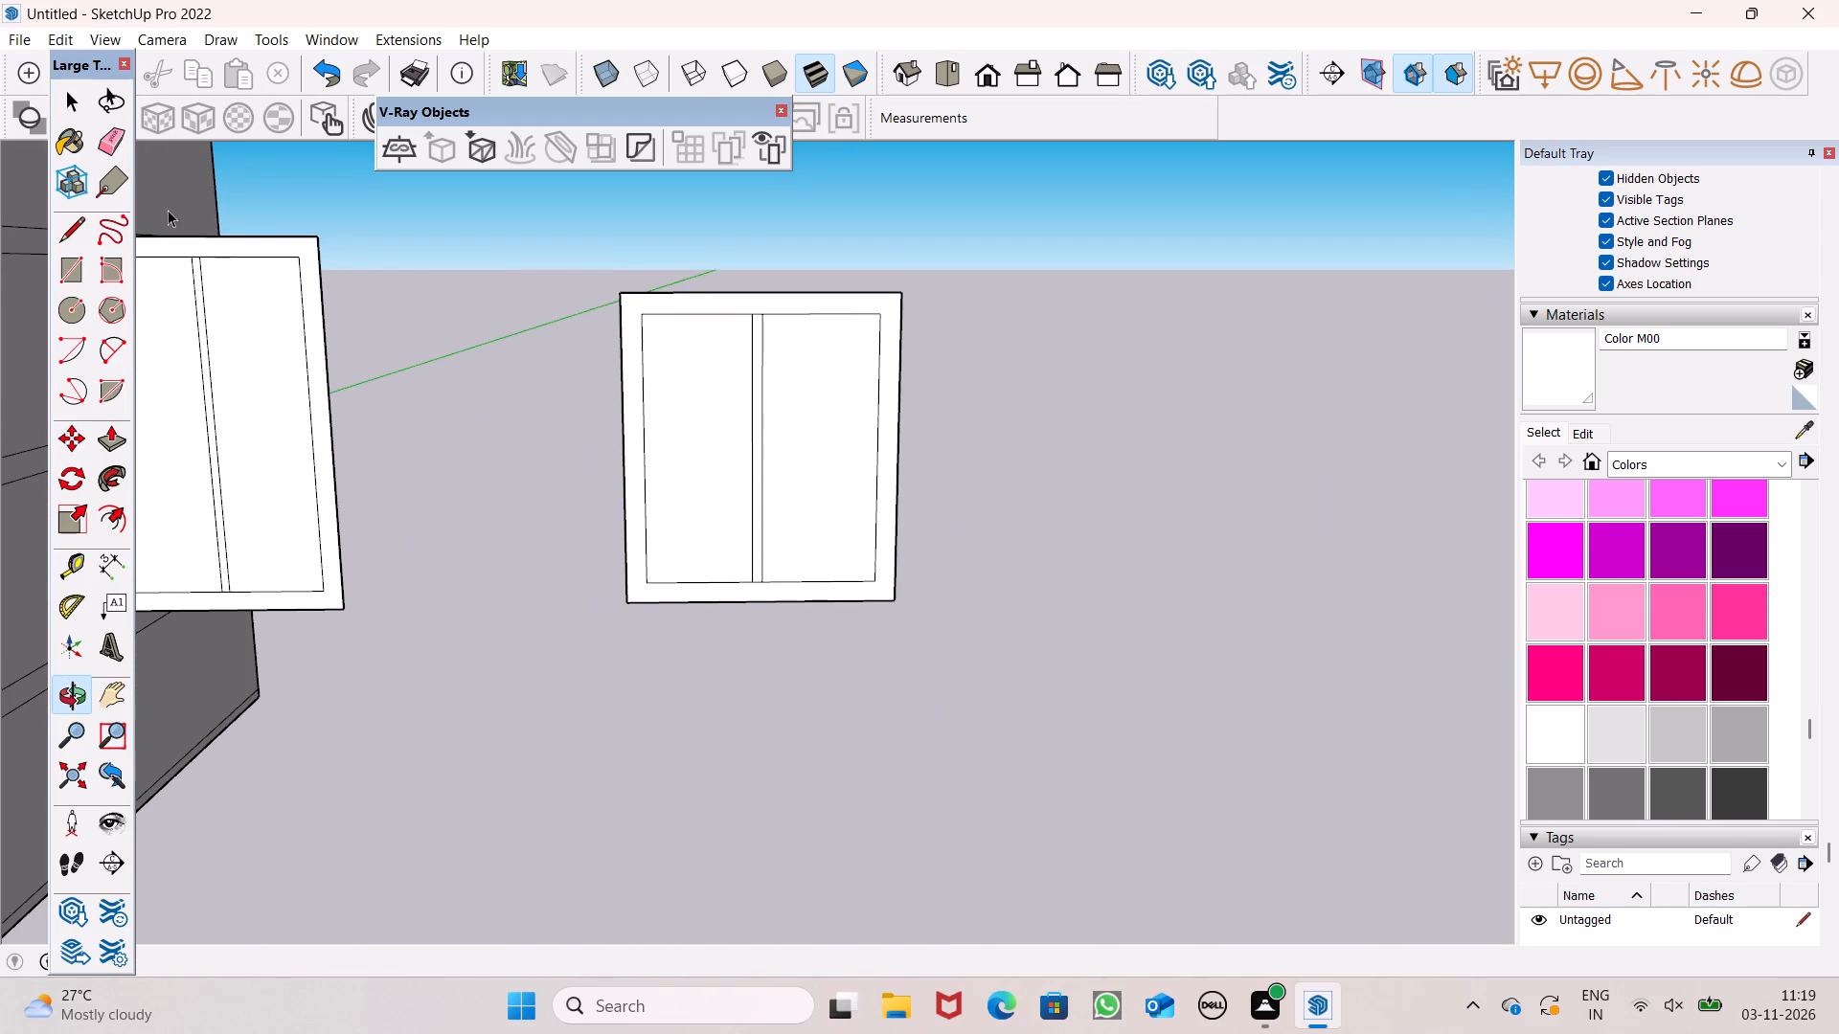
pyautogui.click(90, 155)
pyautogui.click(104, 151)
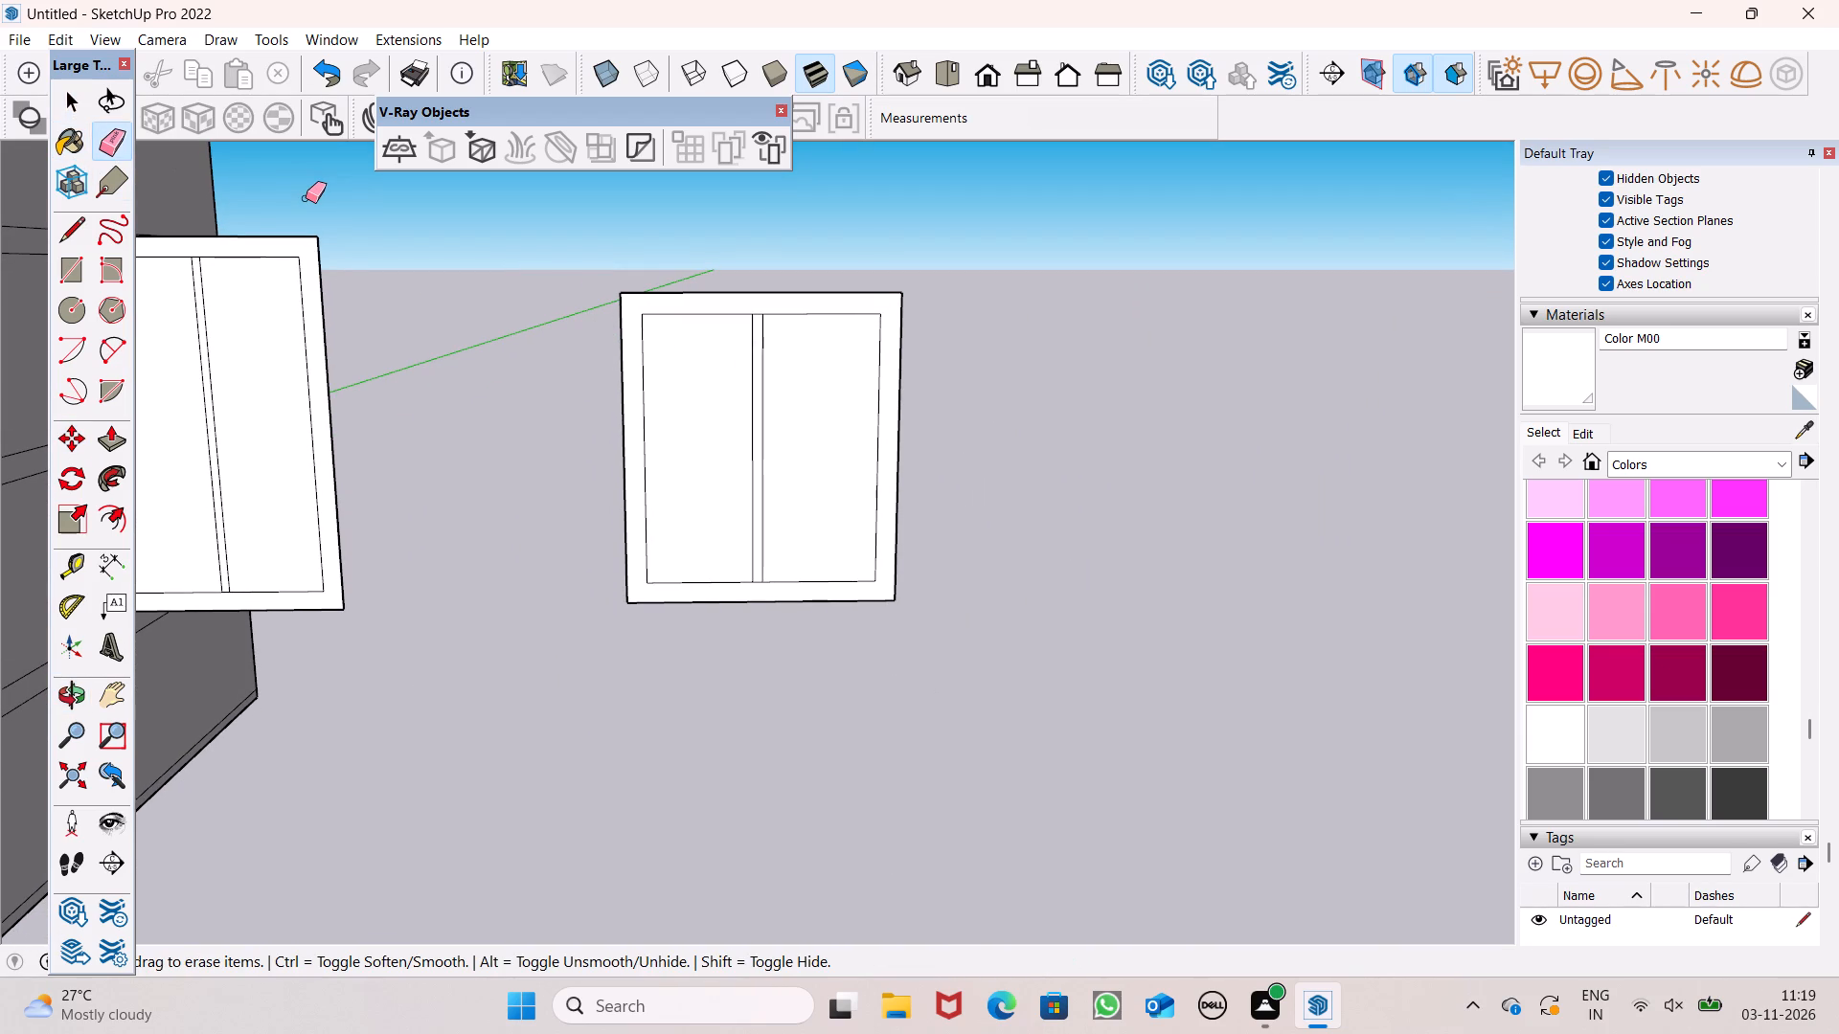
pyautogui.scroll(2, 850, 304)
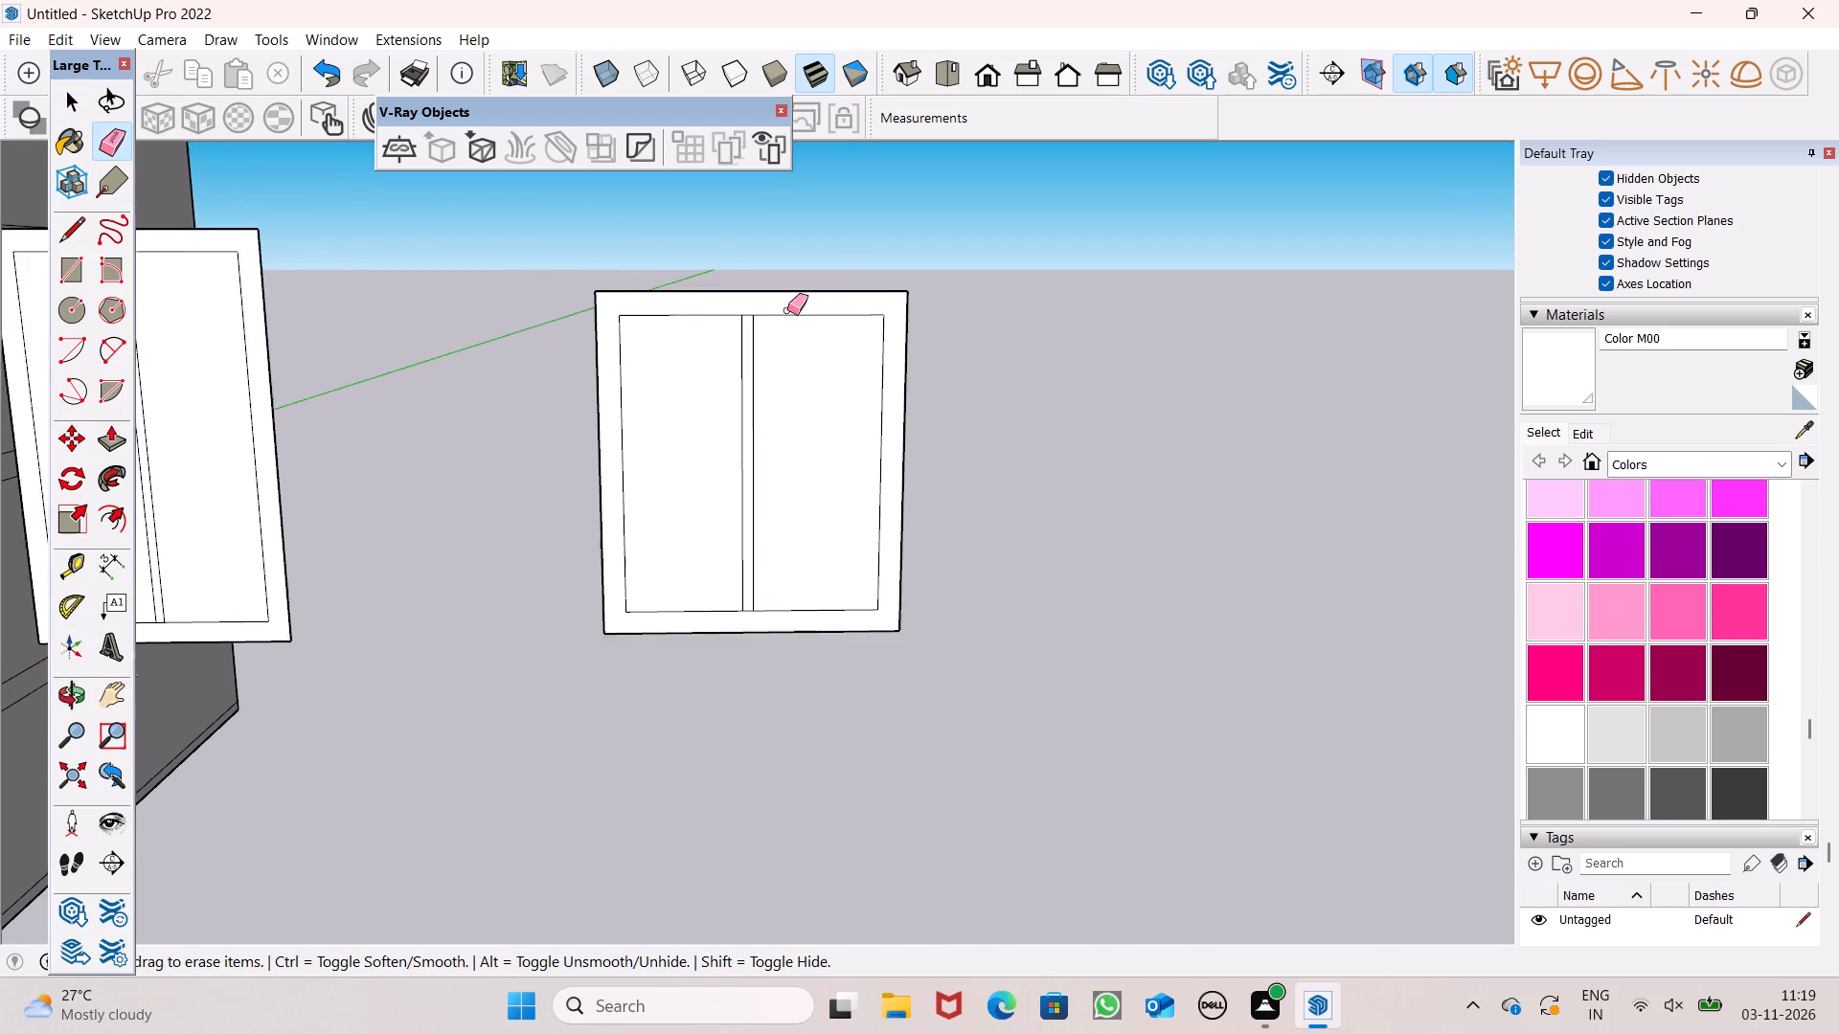
pyautogui.scroll(11, 787, 310)
pyautogui.moveTo(800, 316); pyautogui.dragTo(786, 286)
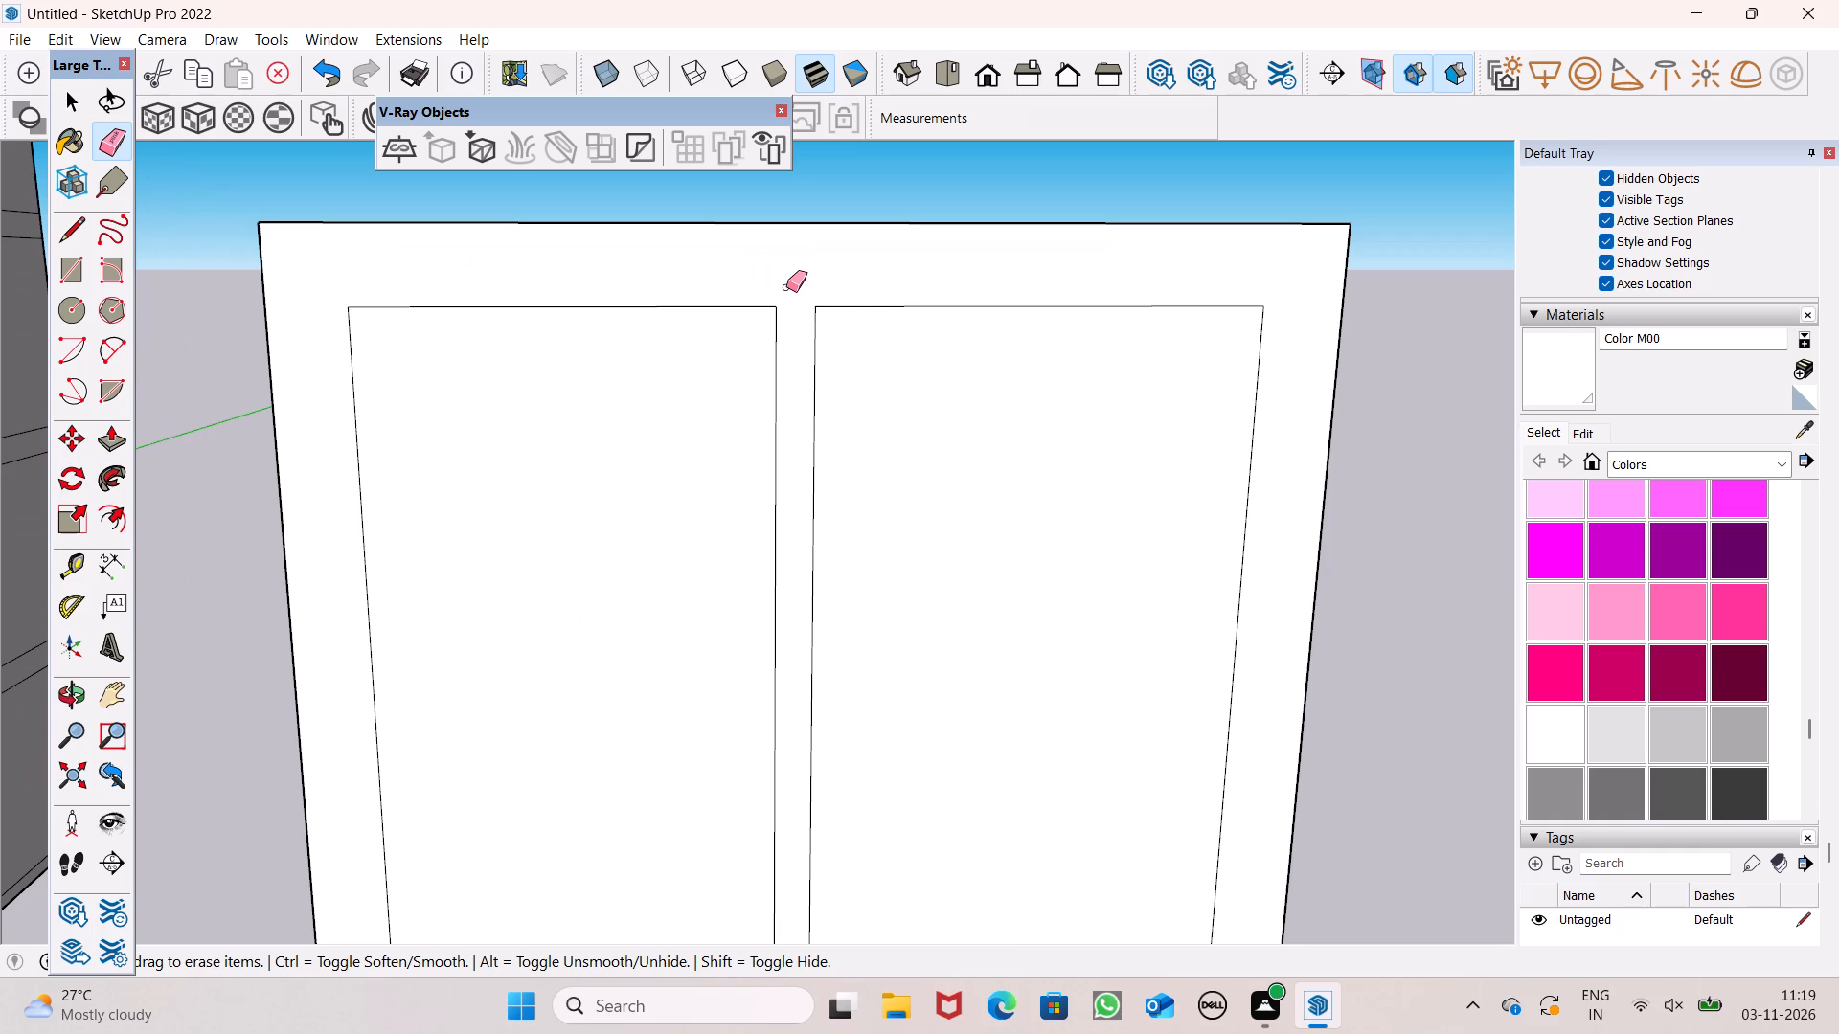
pyautogui.scroll(-10, 997, 348)
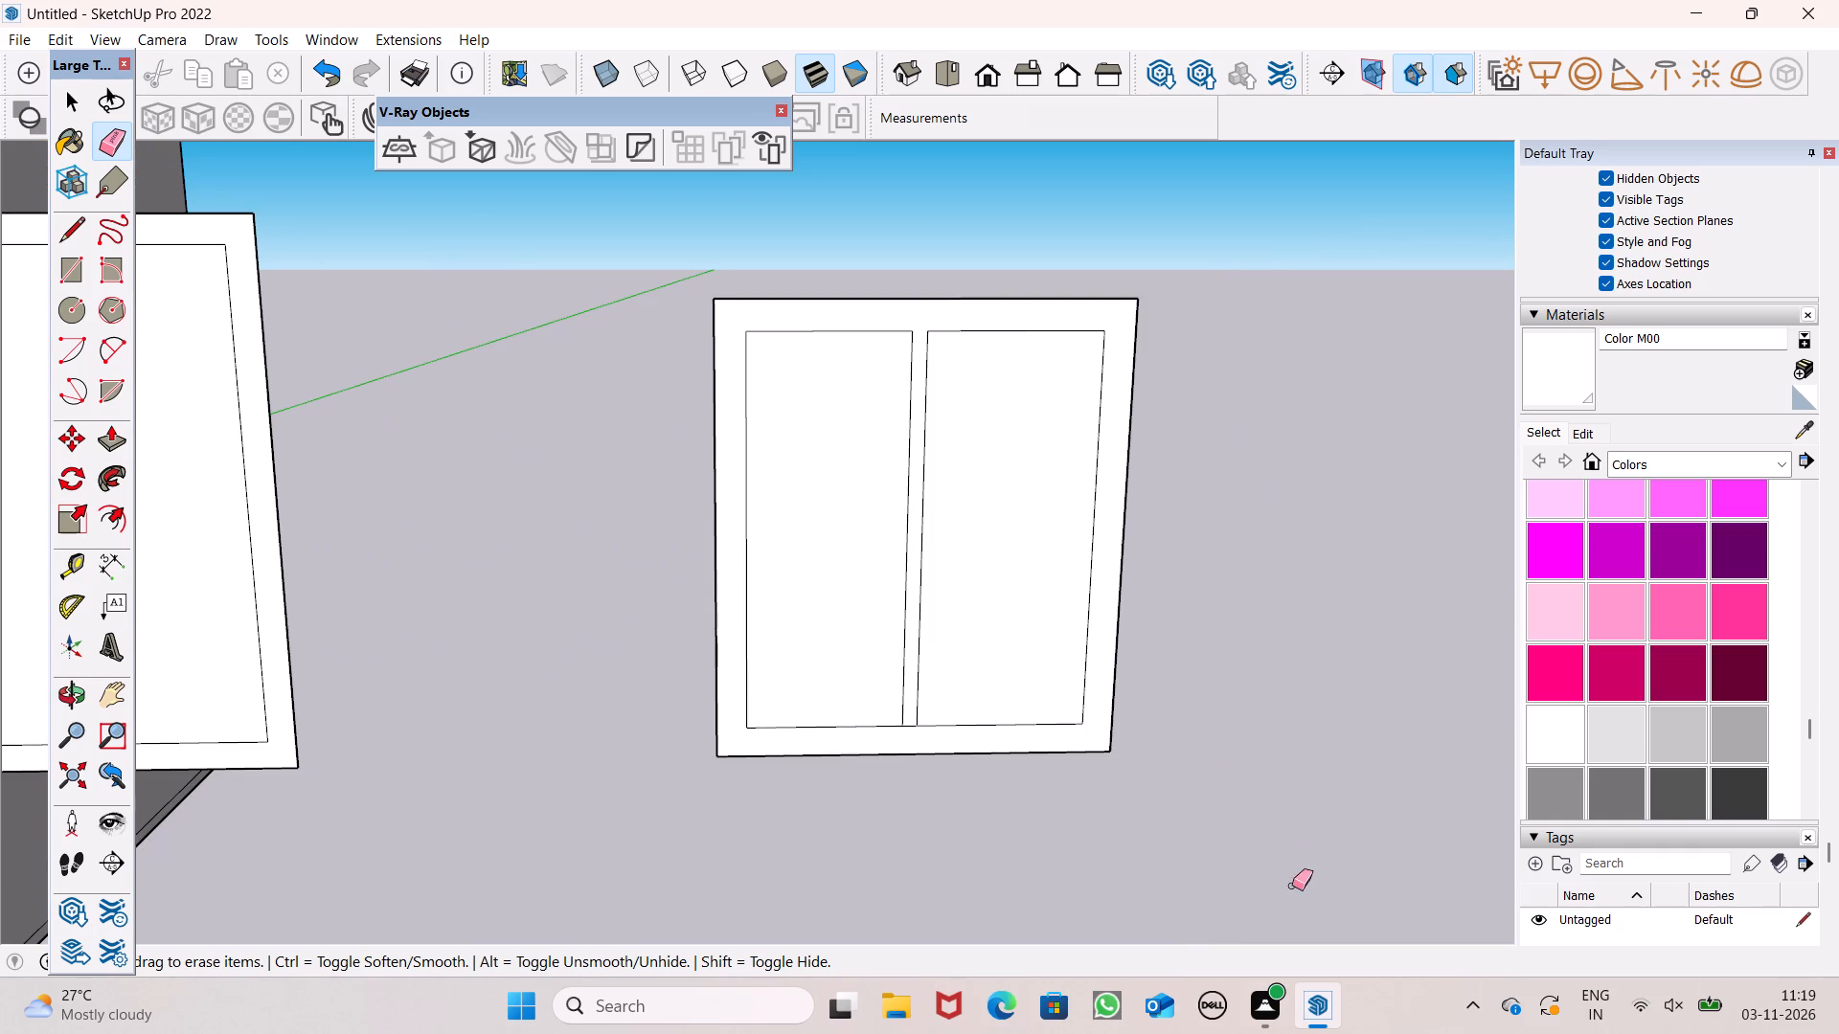
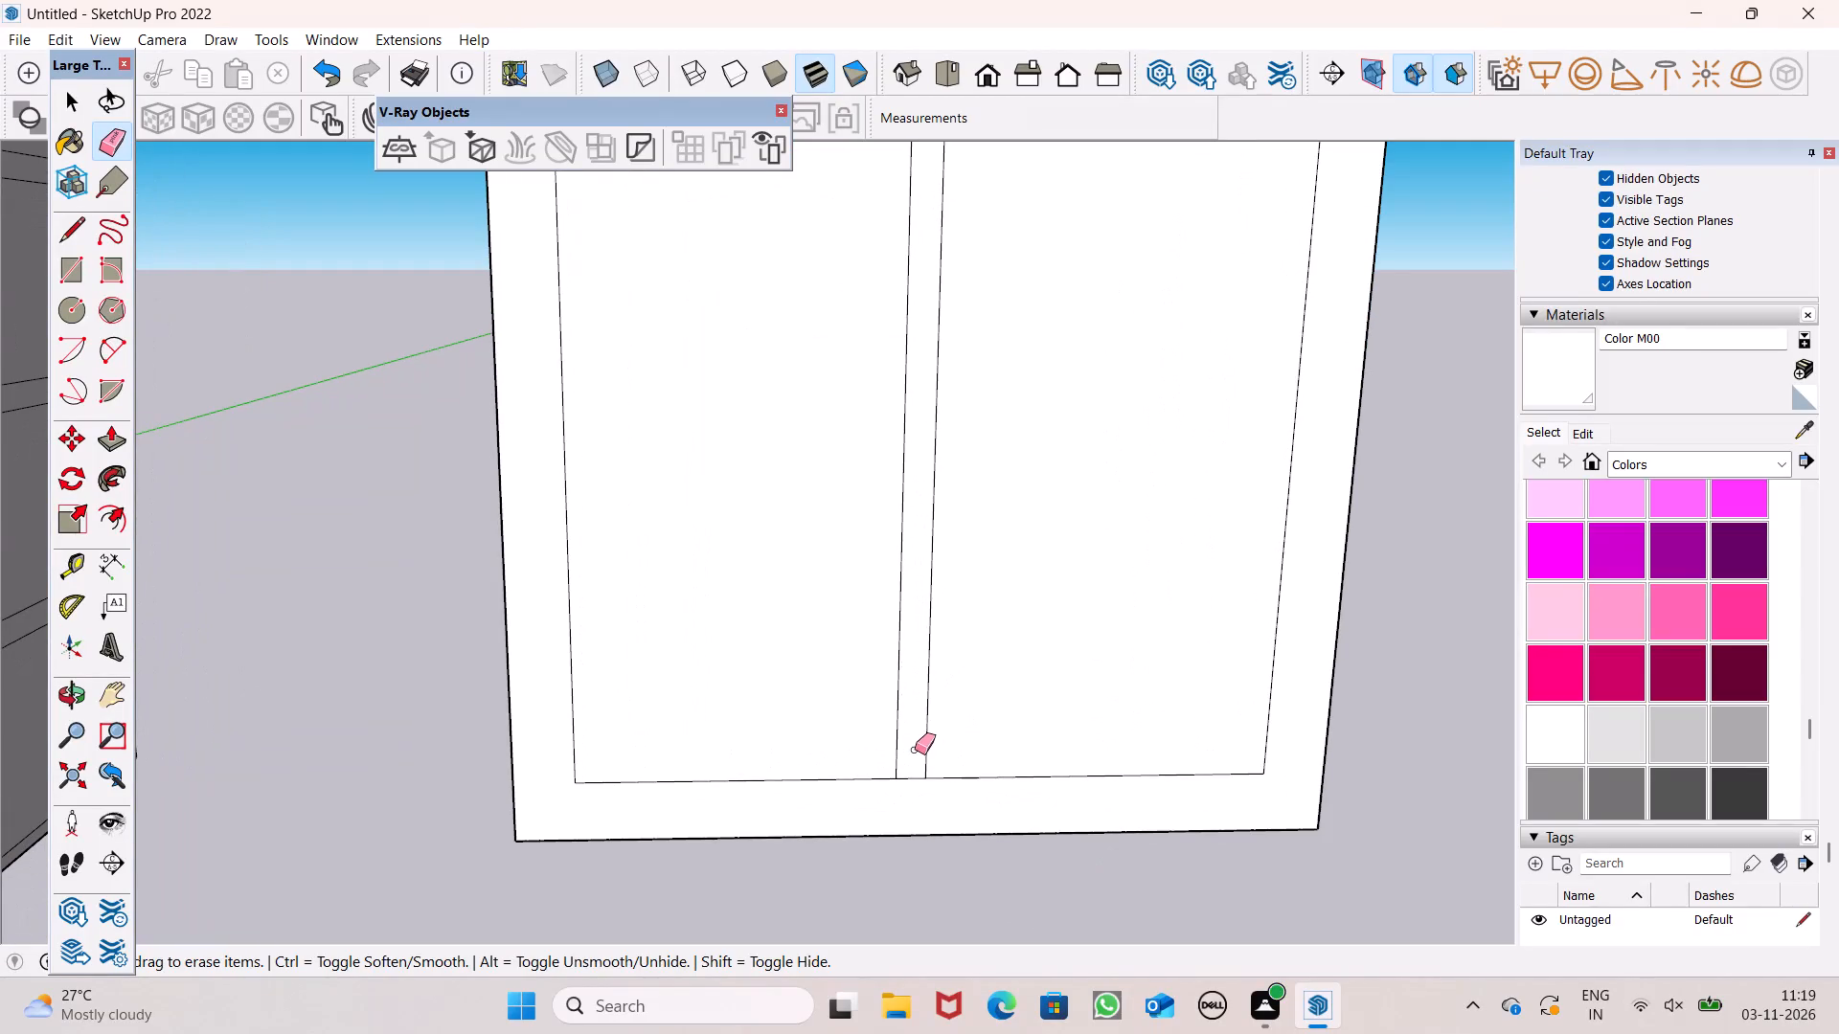
# Erase the short edge across the bottom end of the wider panel's vertical bar, merging the bar with the frame.
pyautogui.moveTo(912, 770); pyautogui.dragTo(905, 782)
# Erase the short edges across the top and bottom ends of the narrower panel's vertical bar, merging the bar with the frame.
pyautogui.scroll(-9, 871, 686)
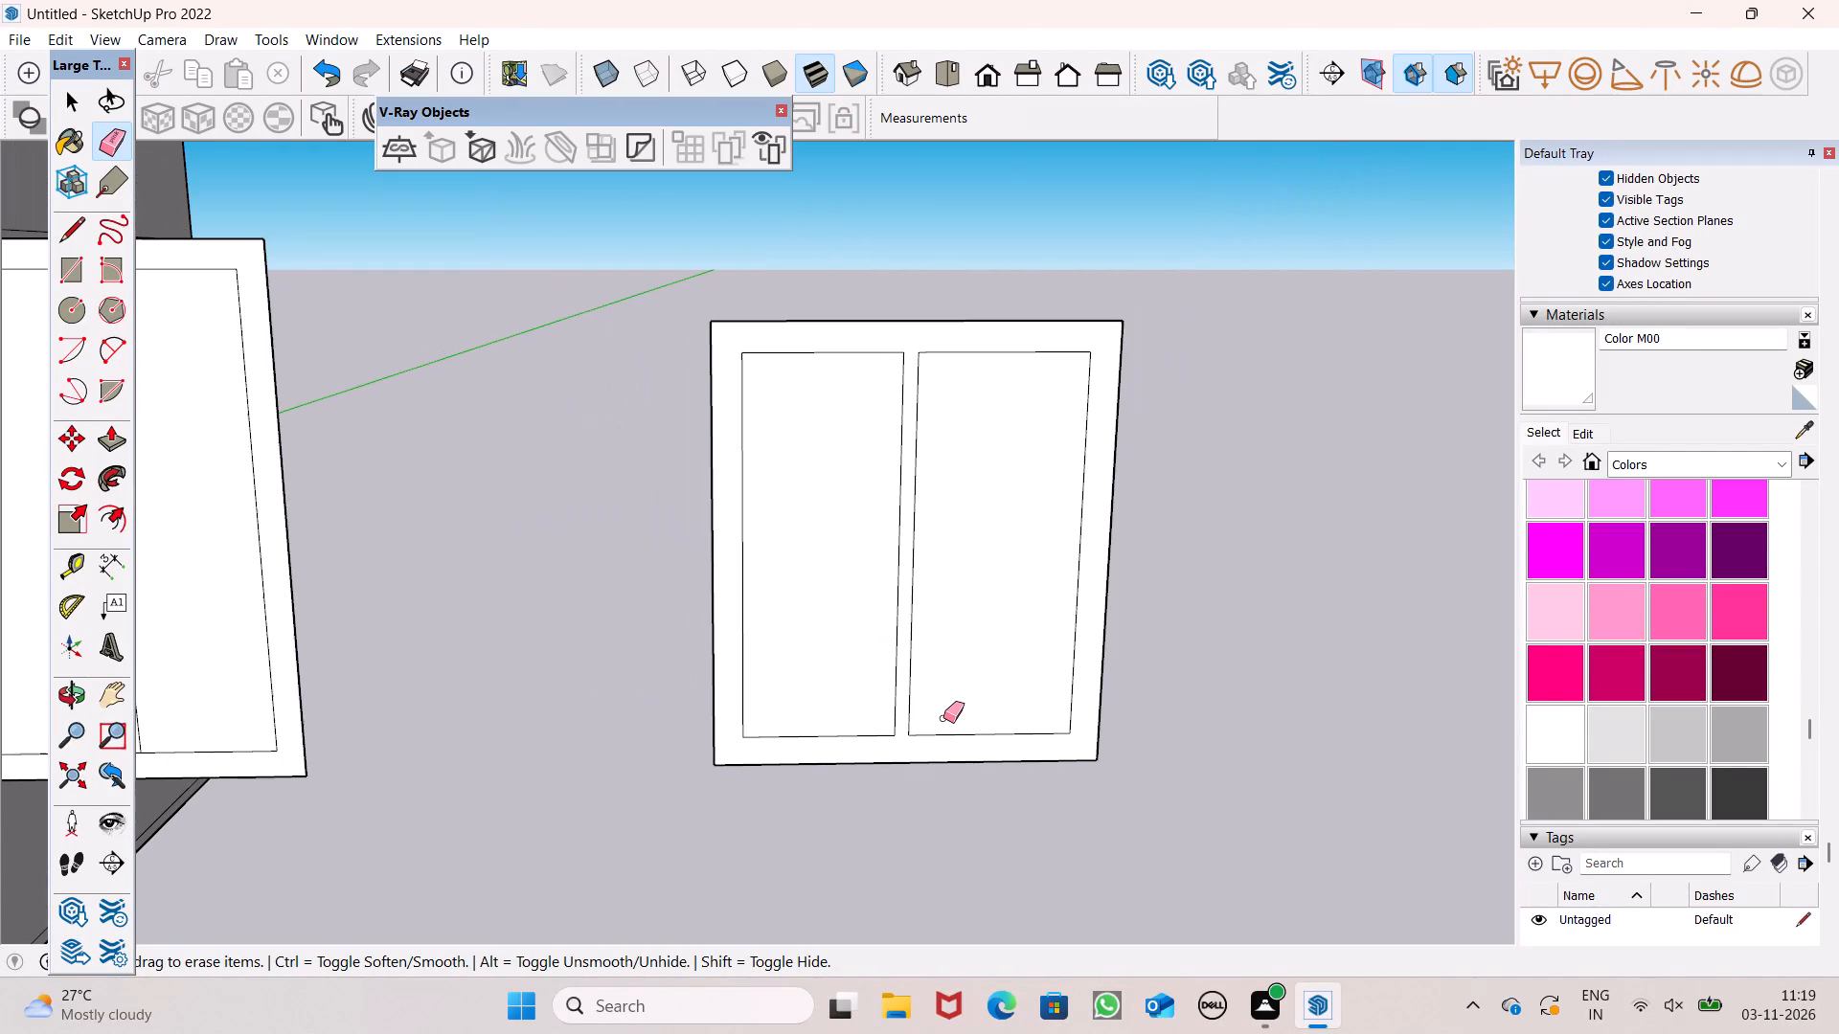
pyautogui.scroll(-4, 943, 718)
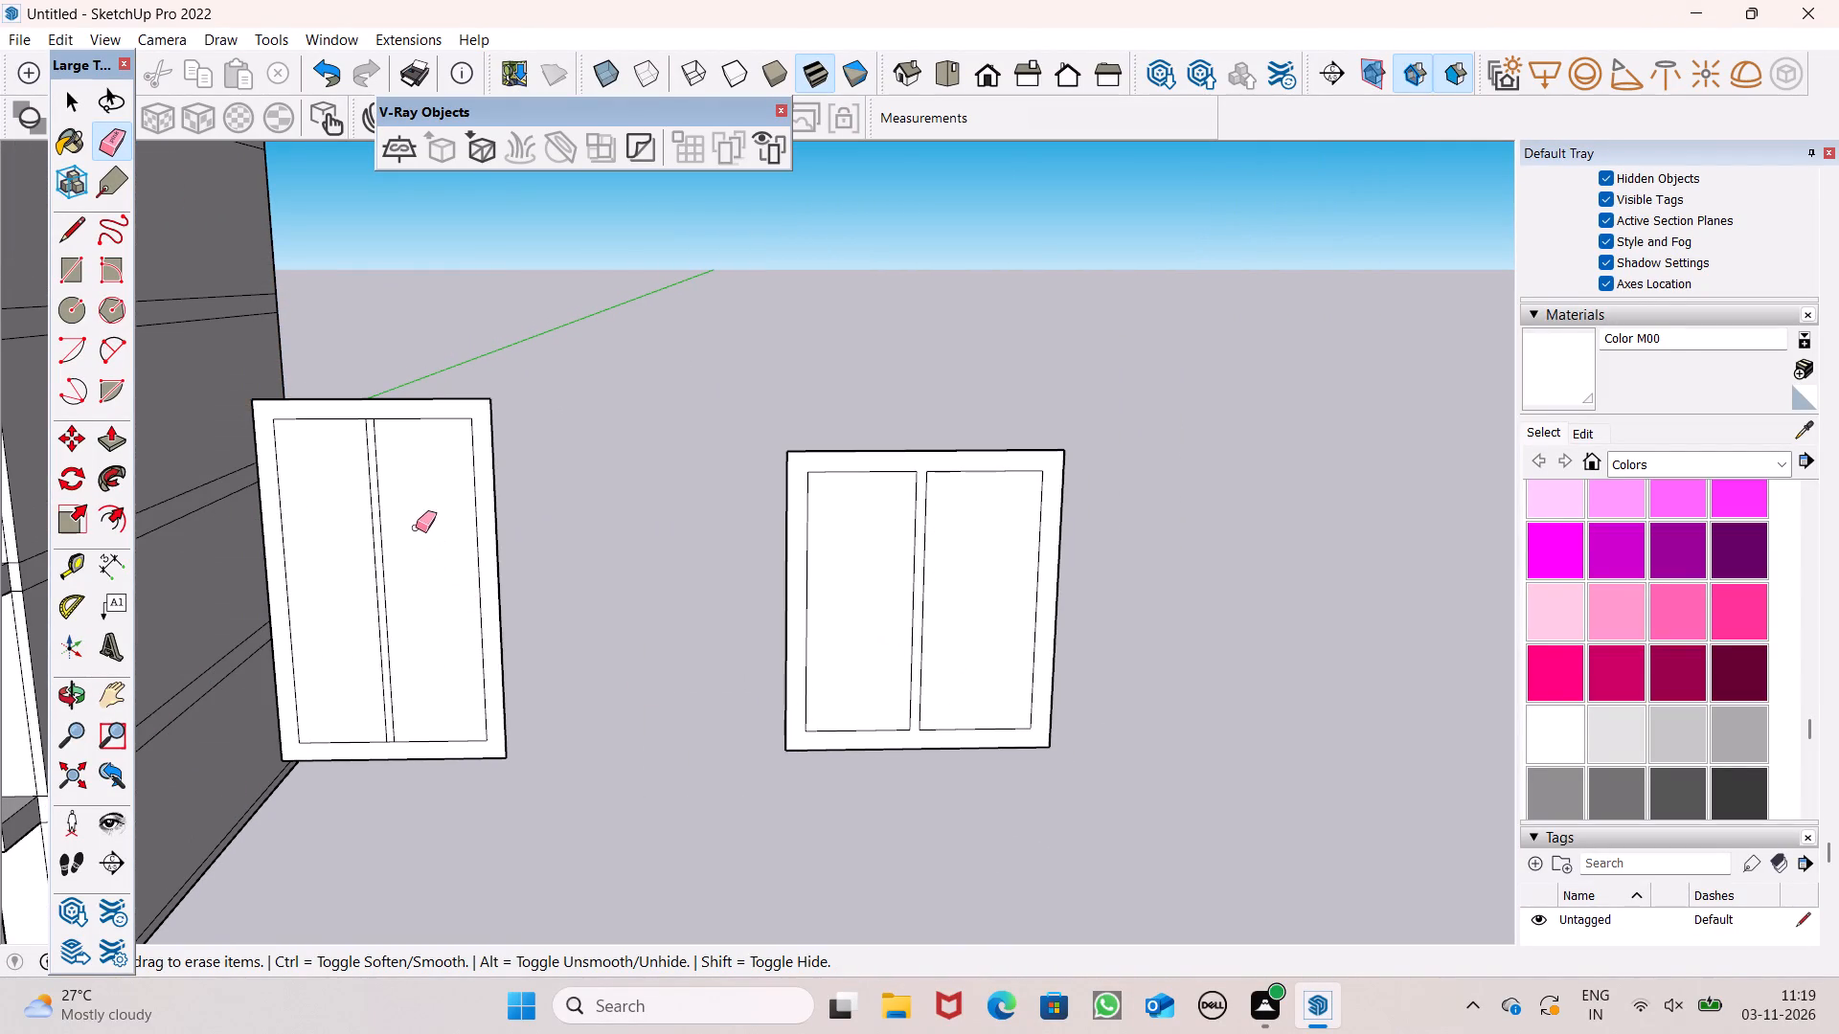
pyautogui.scroll(11, 409, 438)
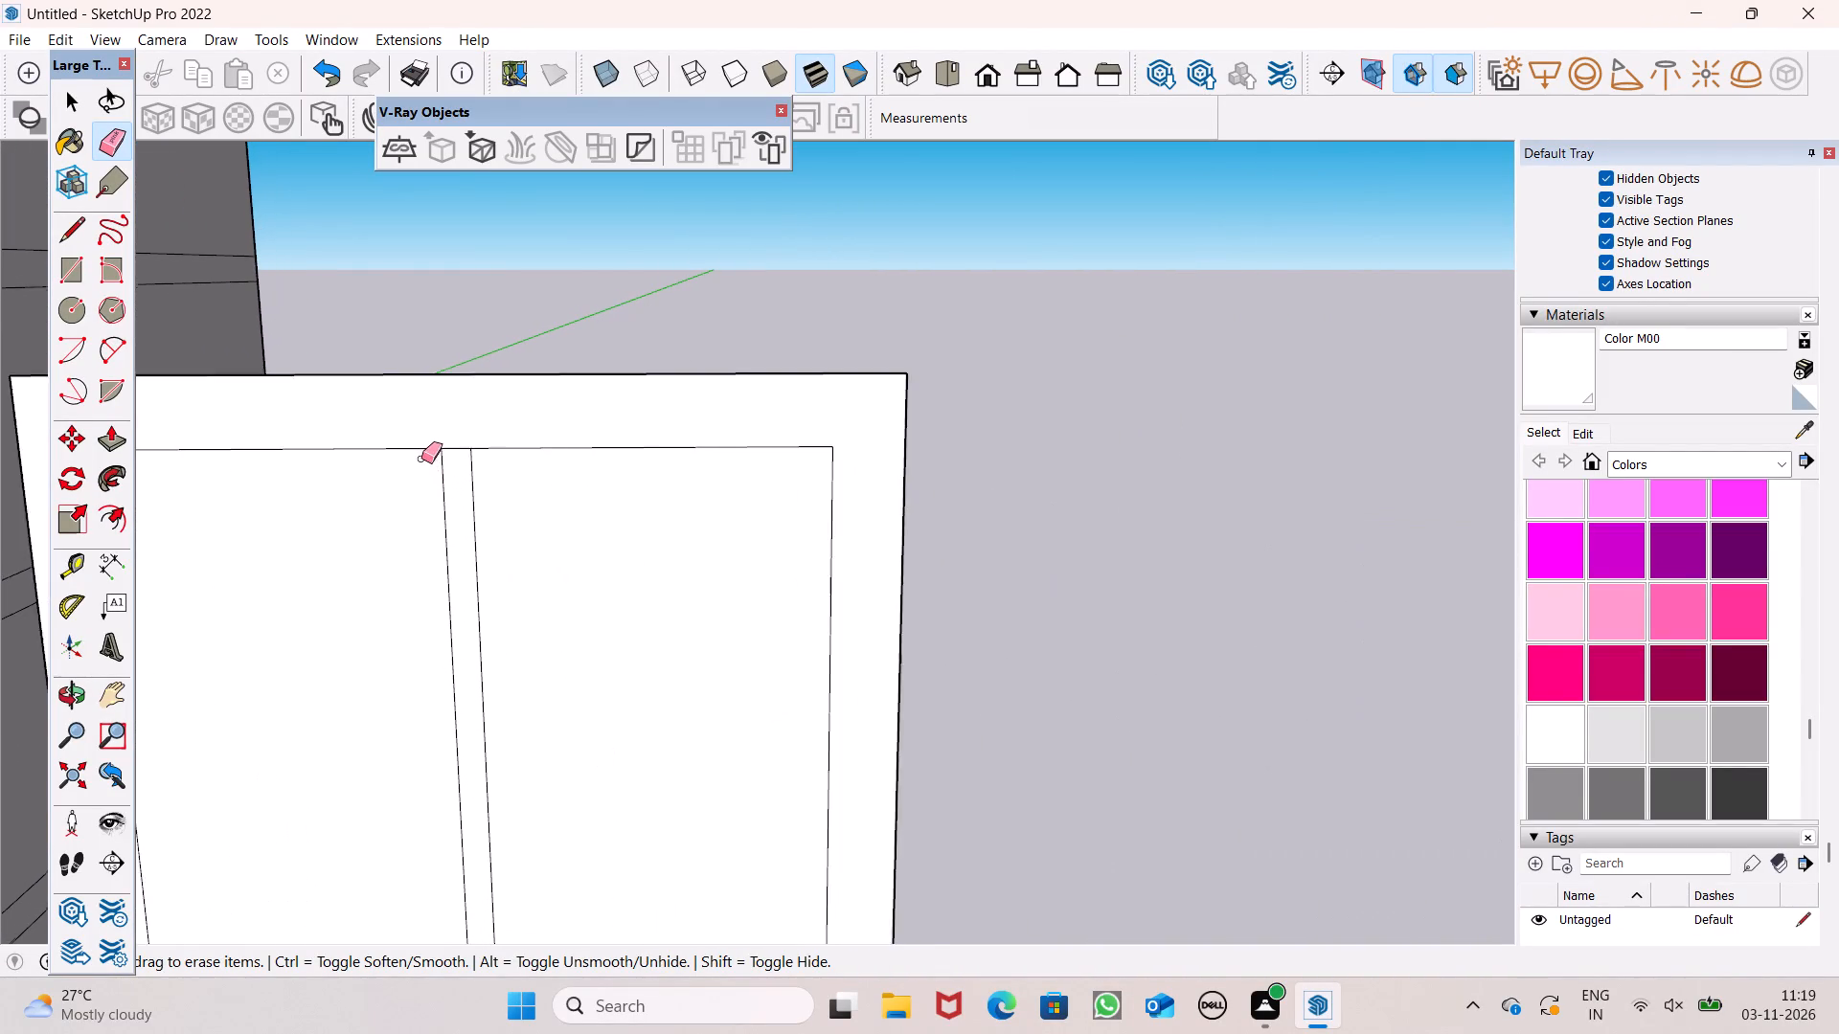
pyautogui.scroll(4, 421, 459)
pyautogui.moveTo(446, 445); pyautogui.dragTo(456, 442)
pyautogui.scroll(-6, 462, 405)
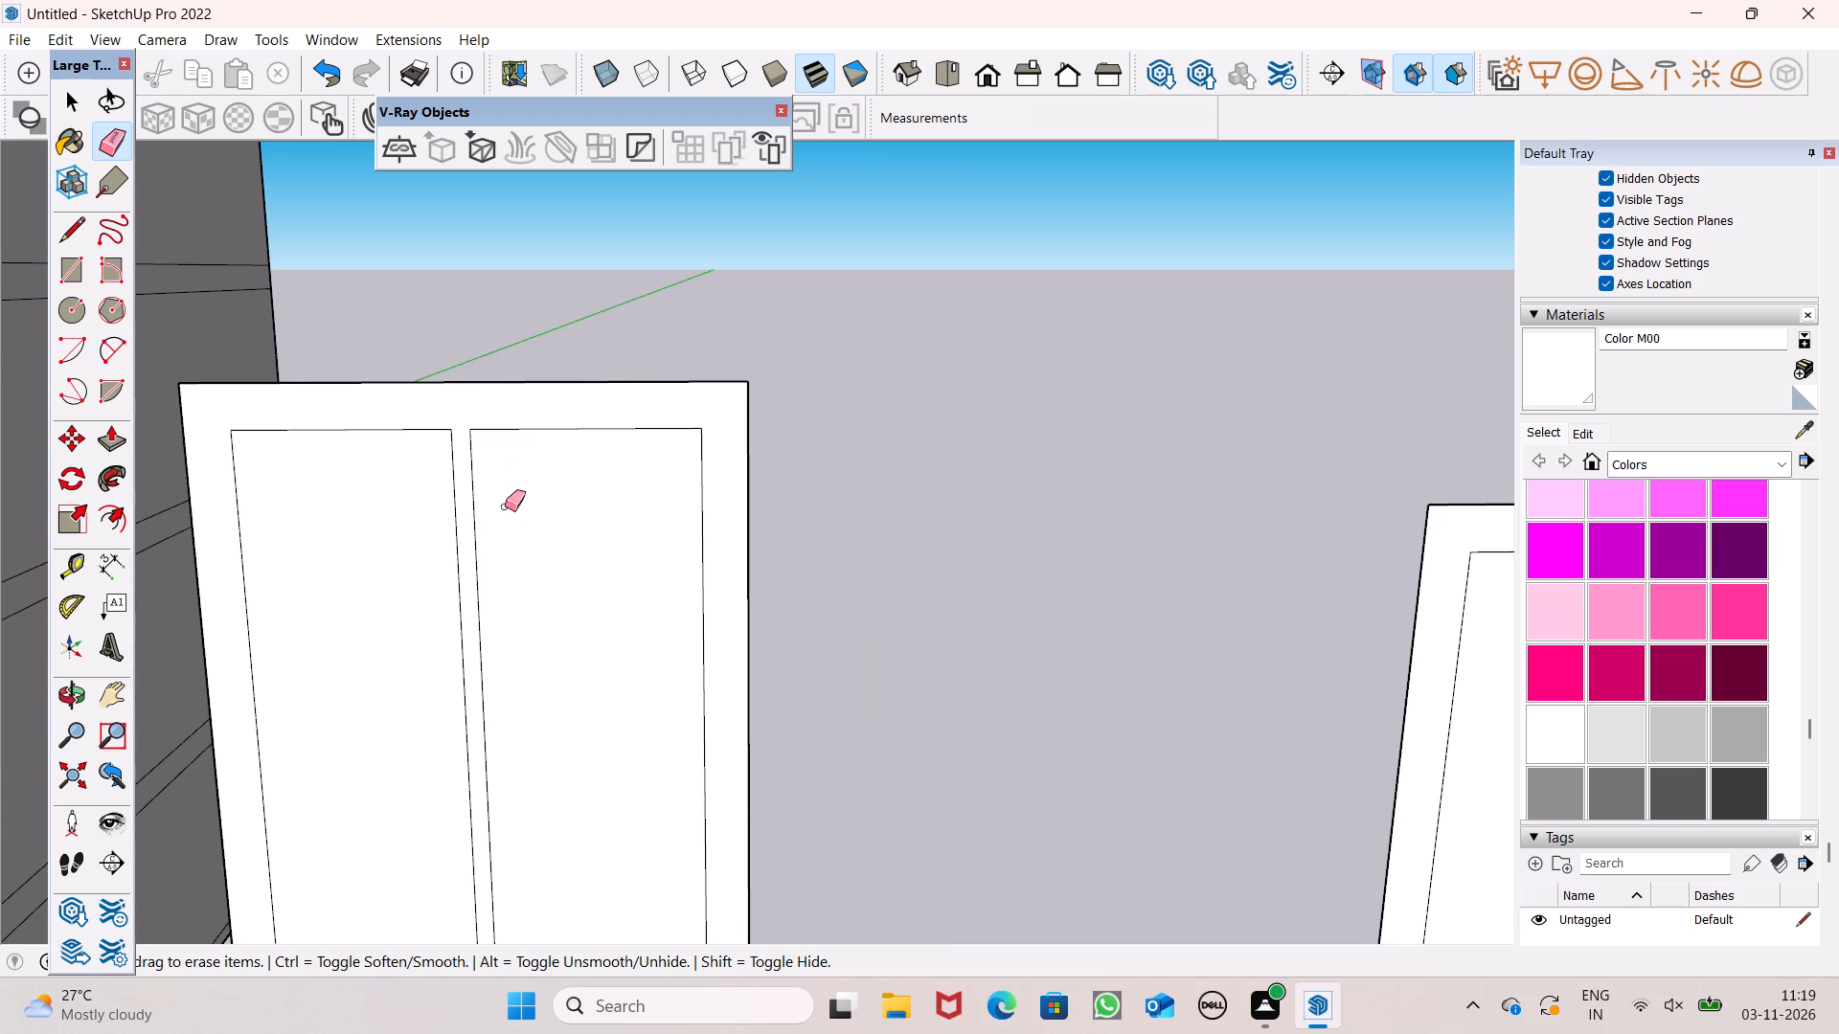
pyautogui.scroll(-9, 543, 457)
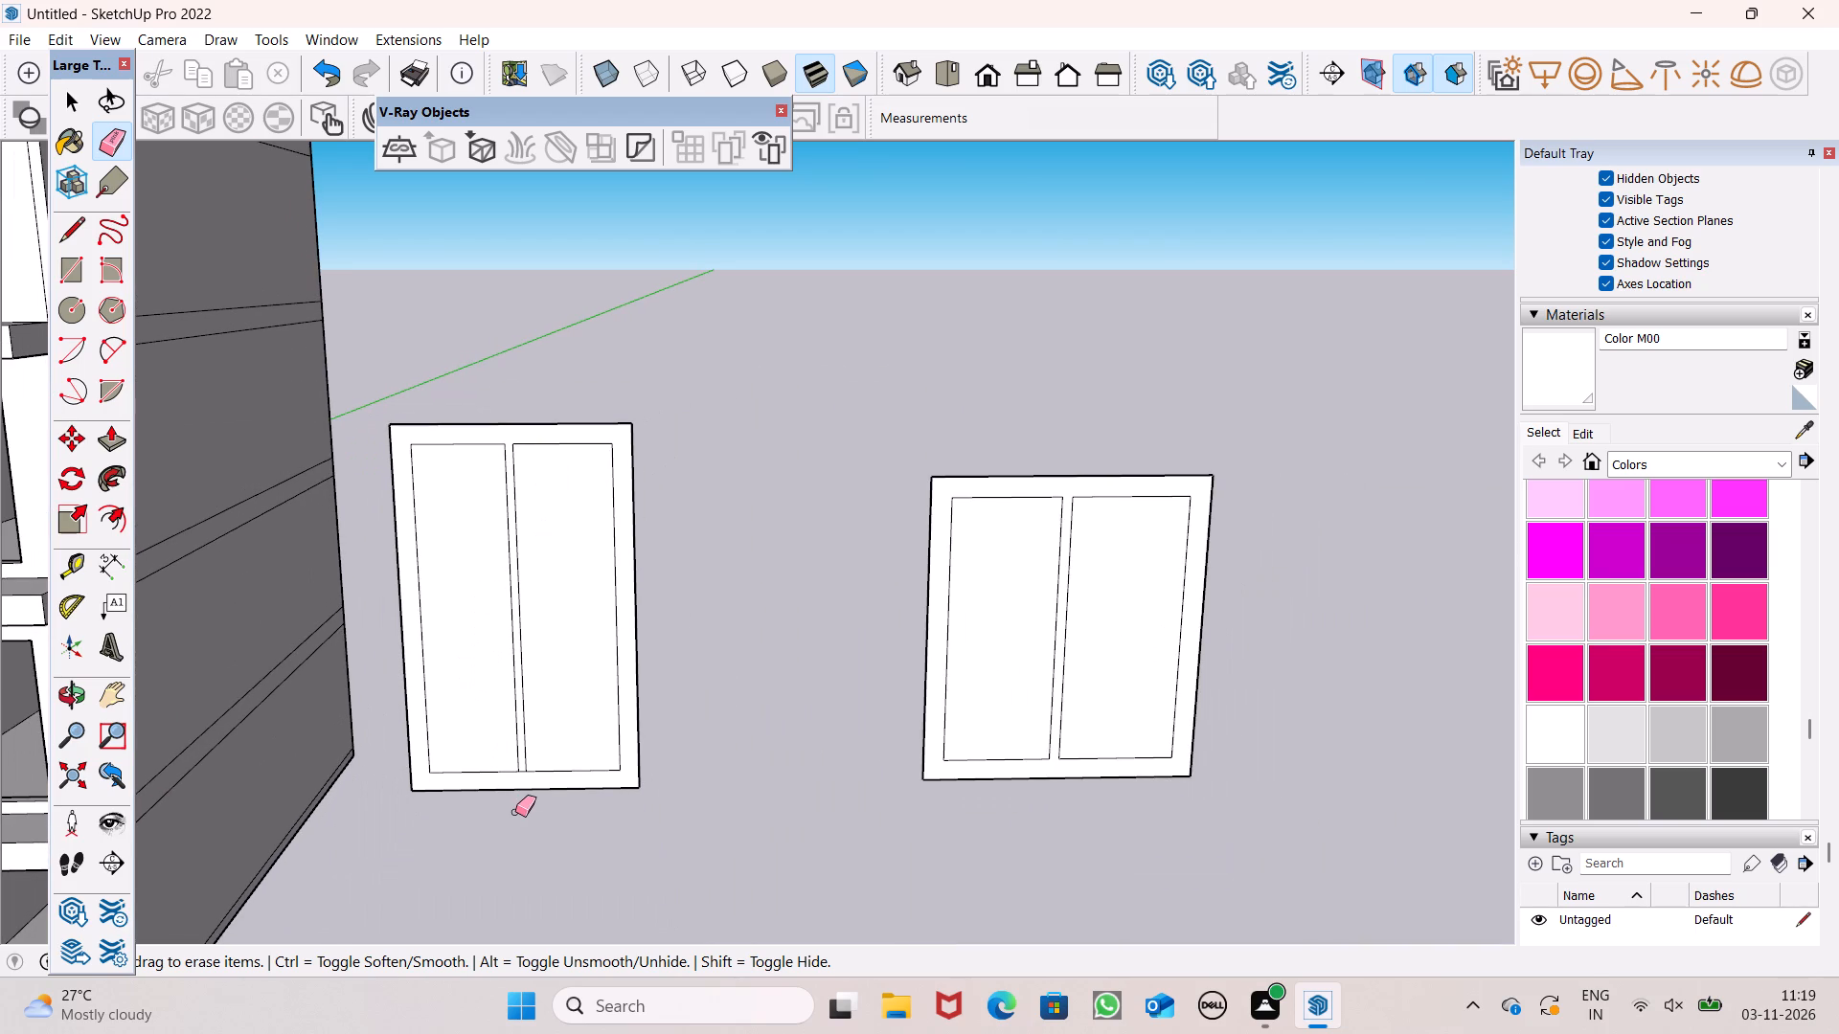
pyautogui.scroll(6, 520, 812)
pyautogui.scroll(-1, 521, 709)
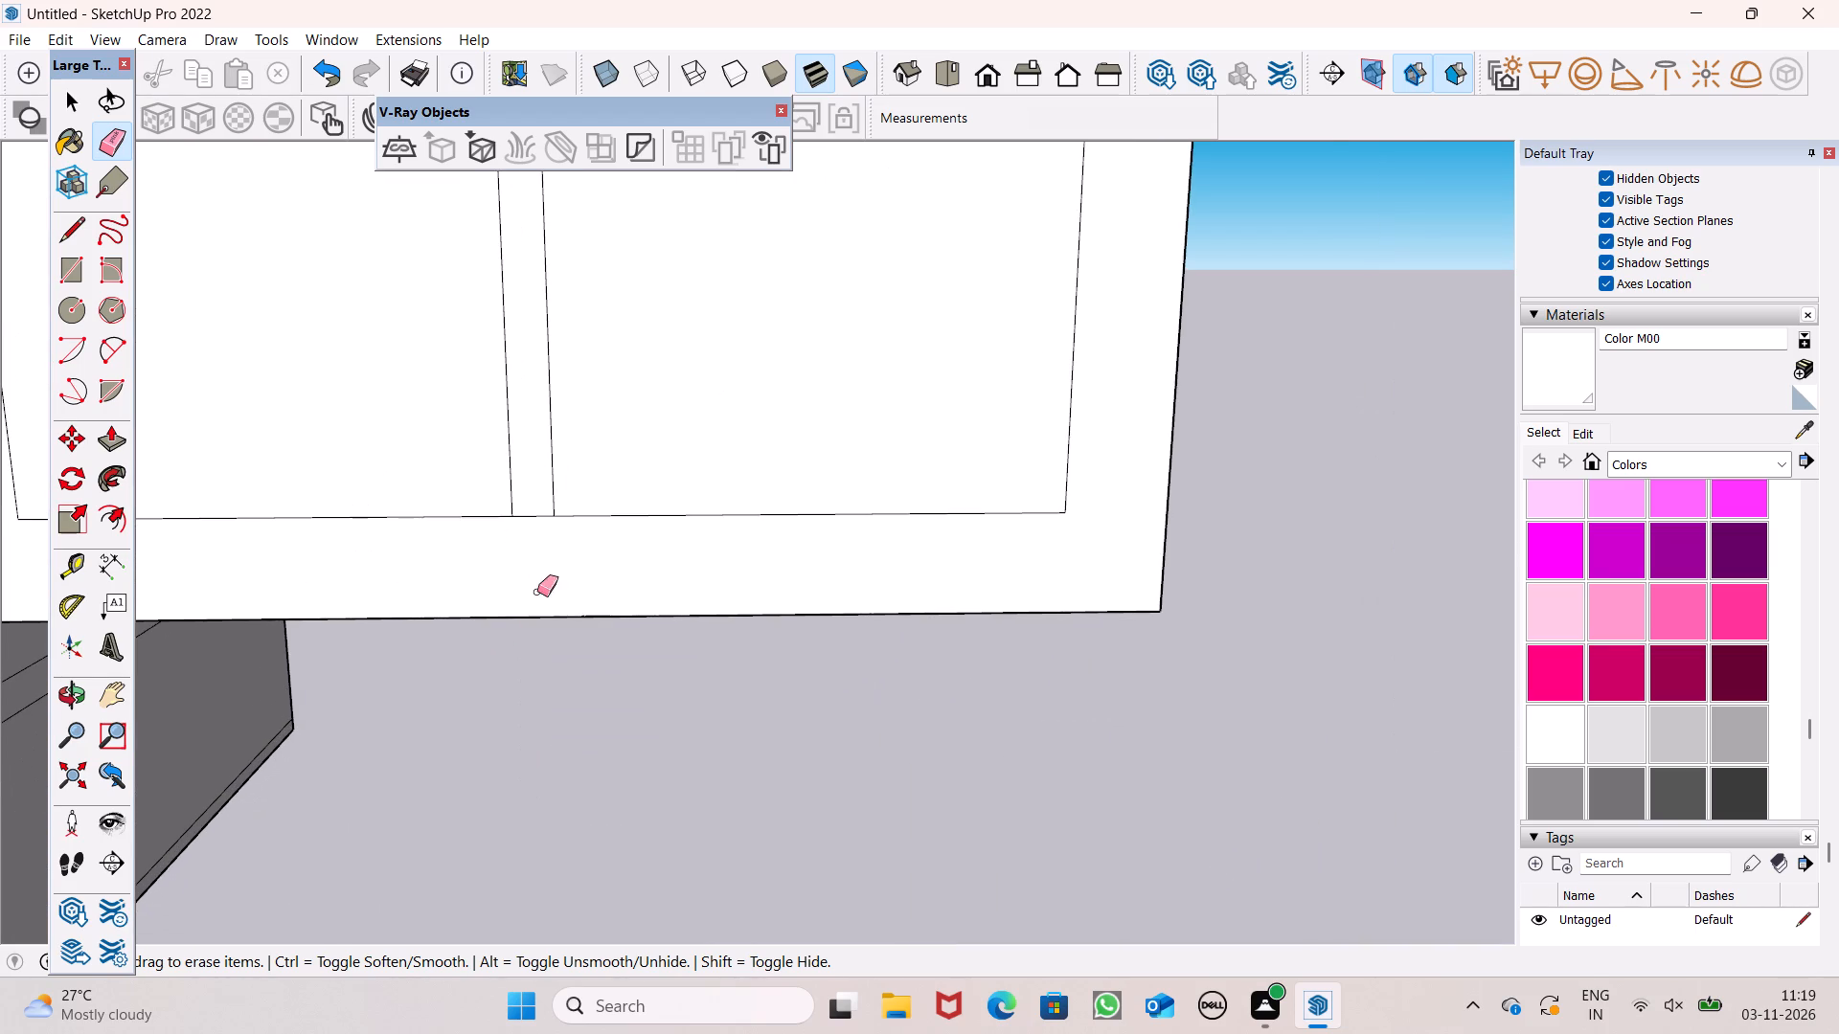
pyautogui.scroll(4, 553, 551)
pyautogui.moveTo(523, 505); pyautogui.dragTo(521, 518)
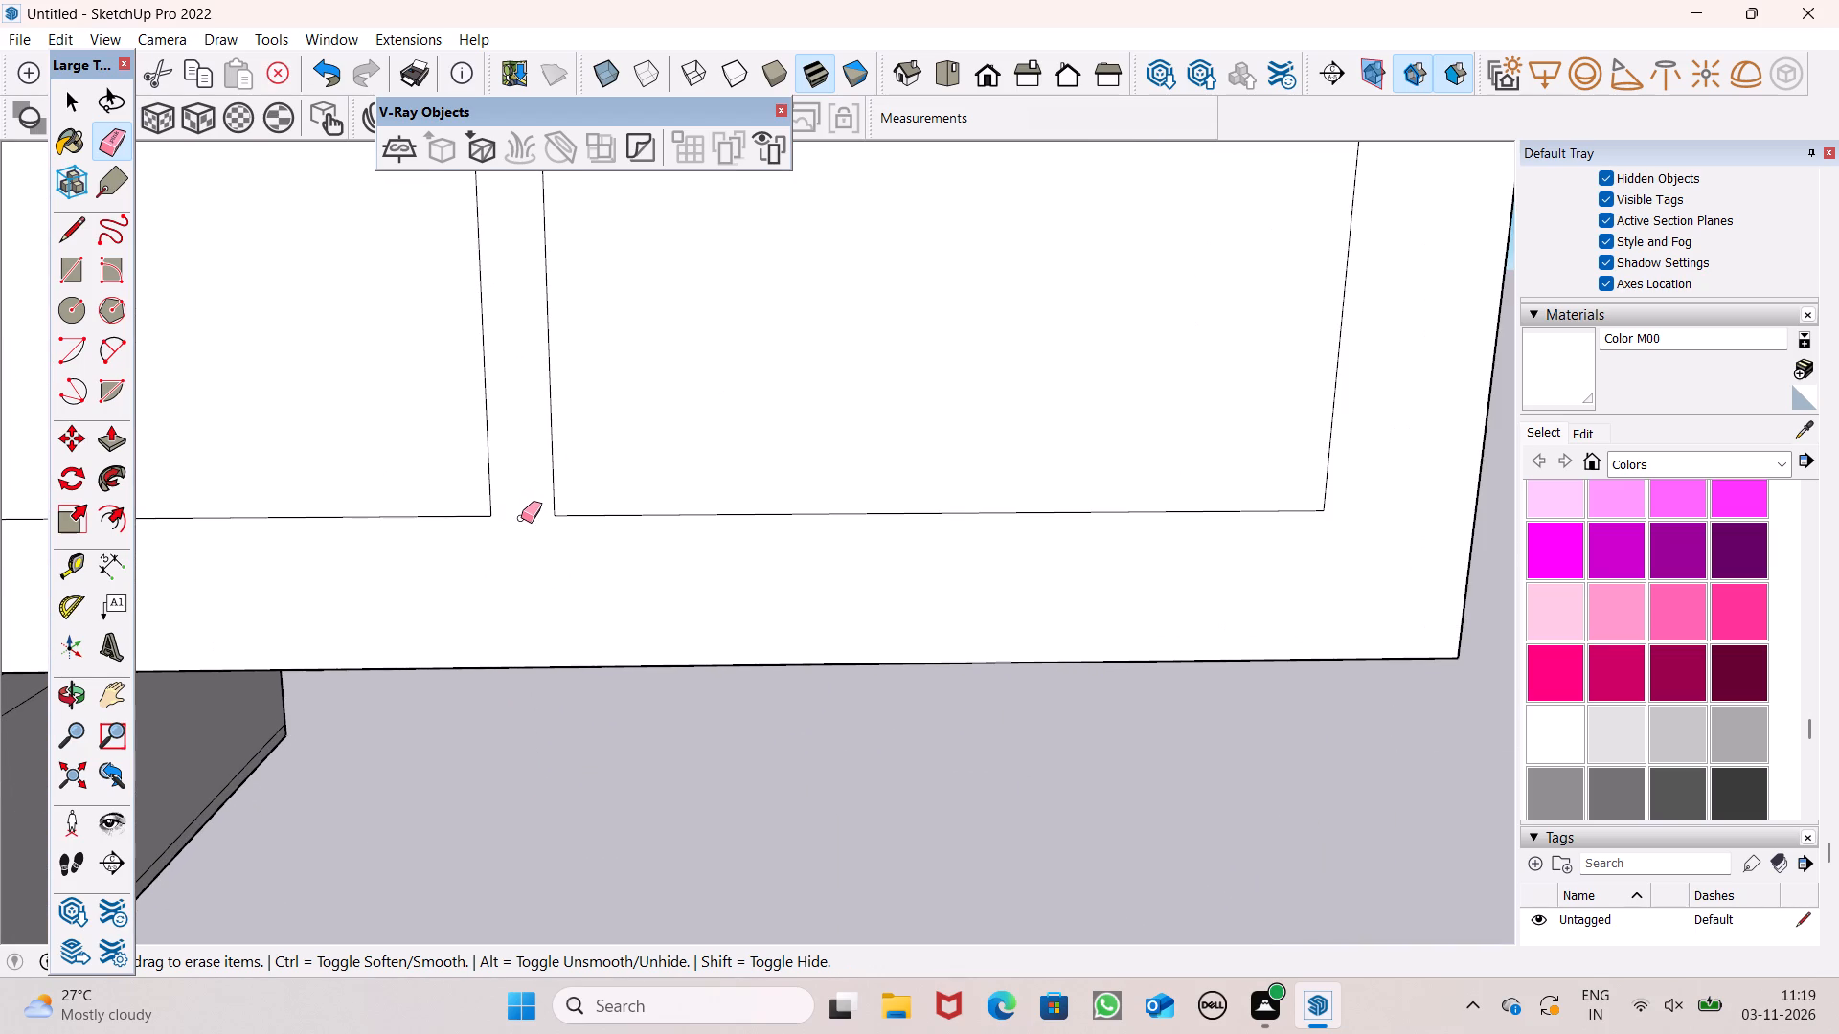
# Paint the merged frame and bar of both window panels with the dark grey Color M07.
pyautogui.scroll(-4, 541, 567)
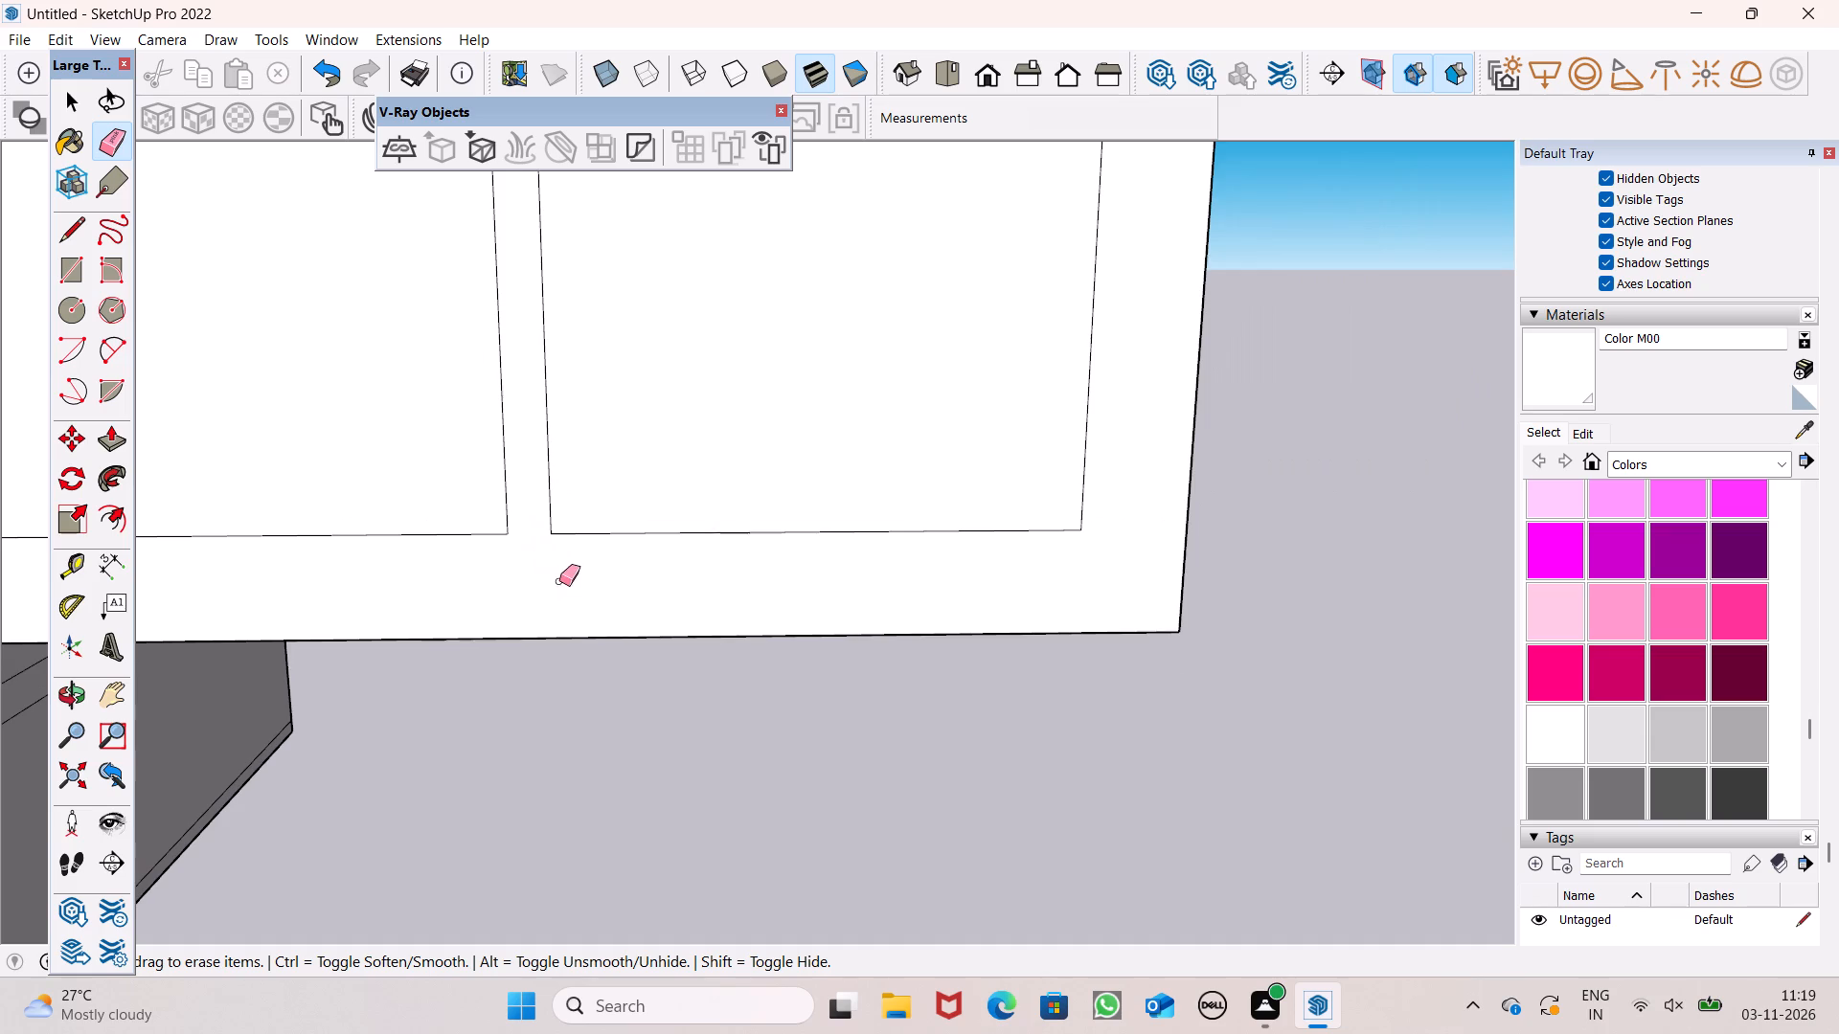
pyautogui.scroll(-7, 588, 626)
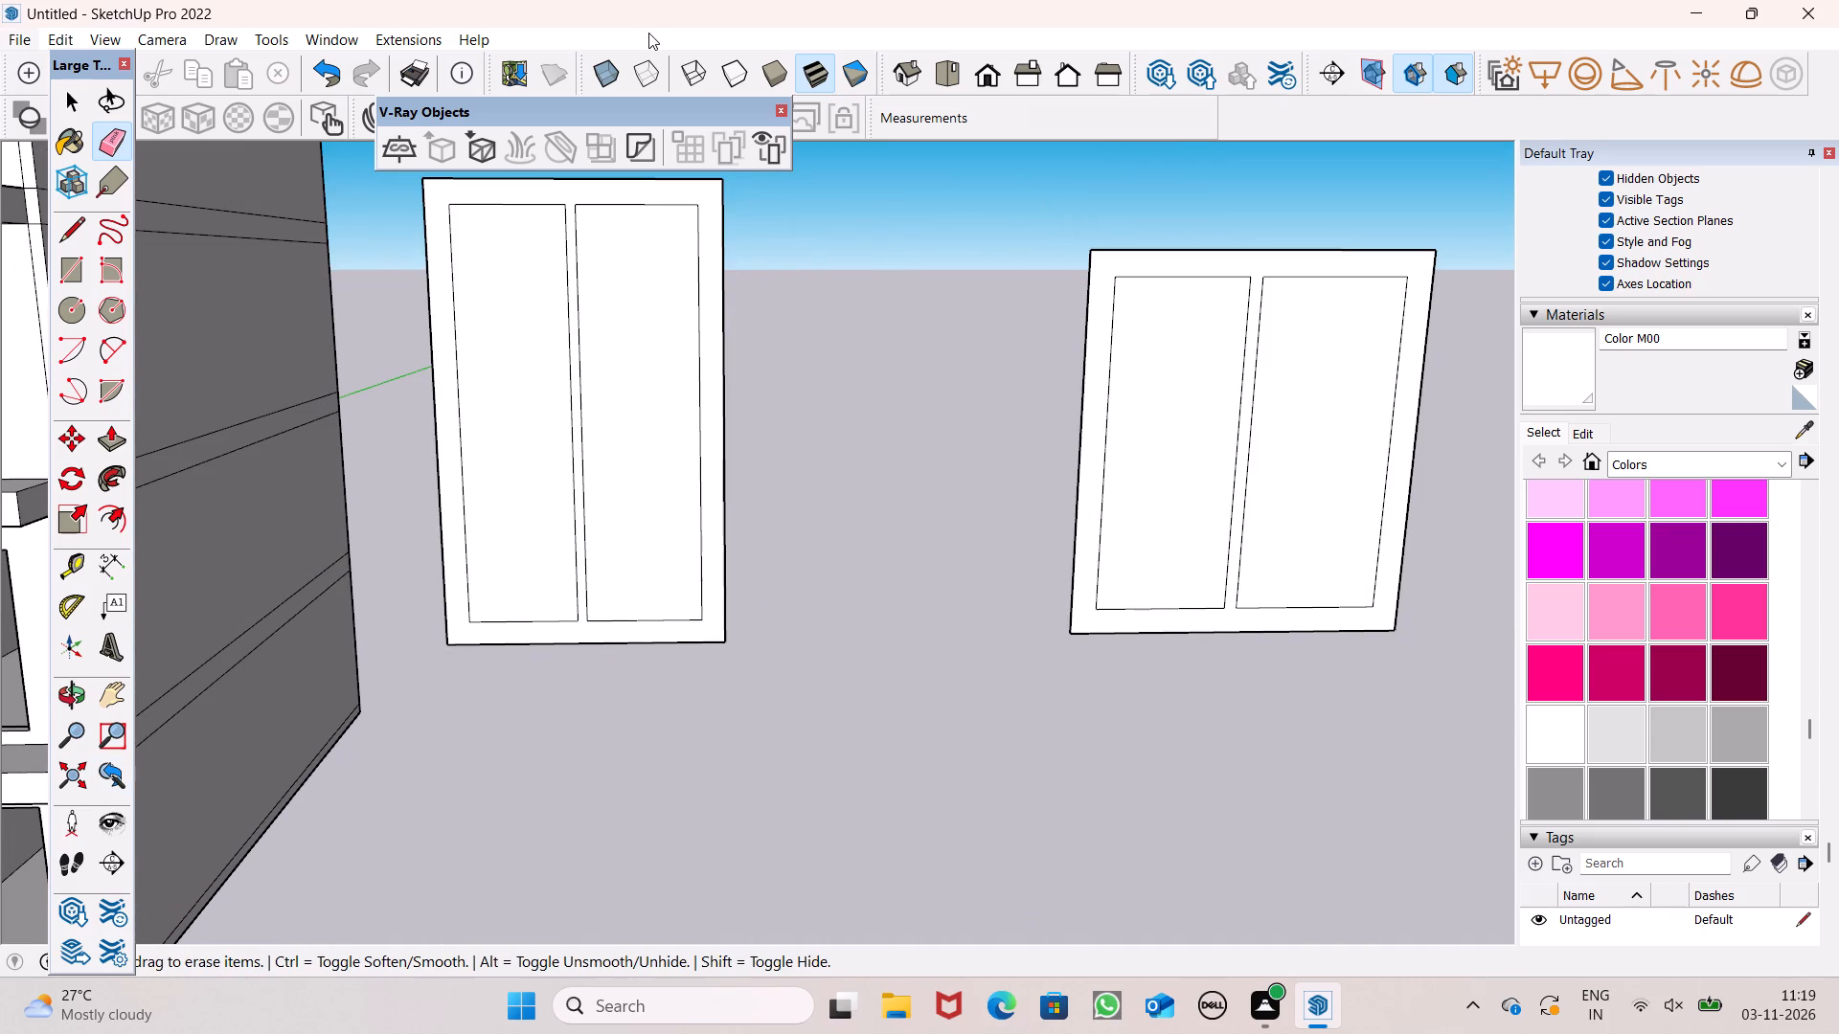
pyautogui.scroll(-4, 1590, 515)
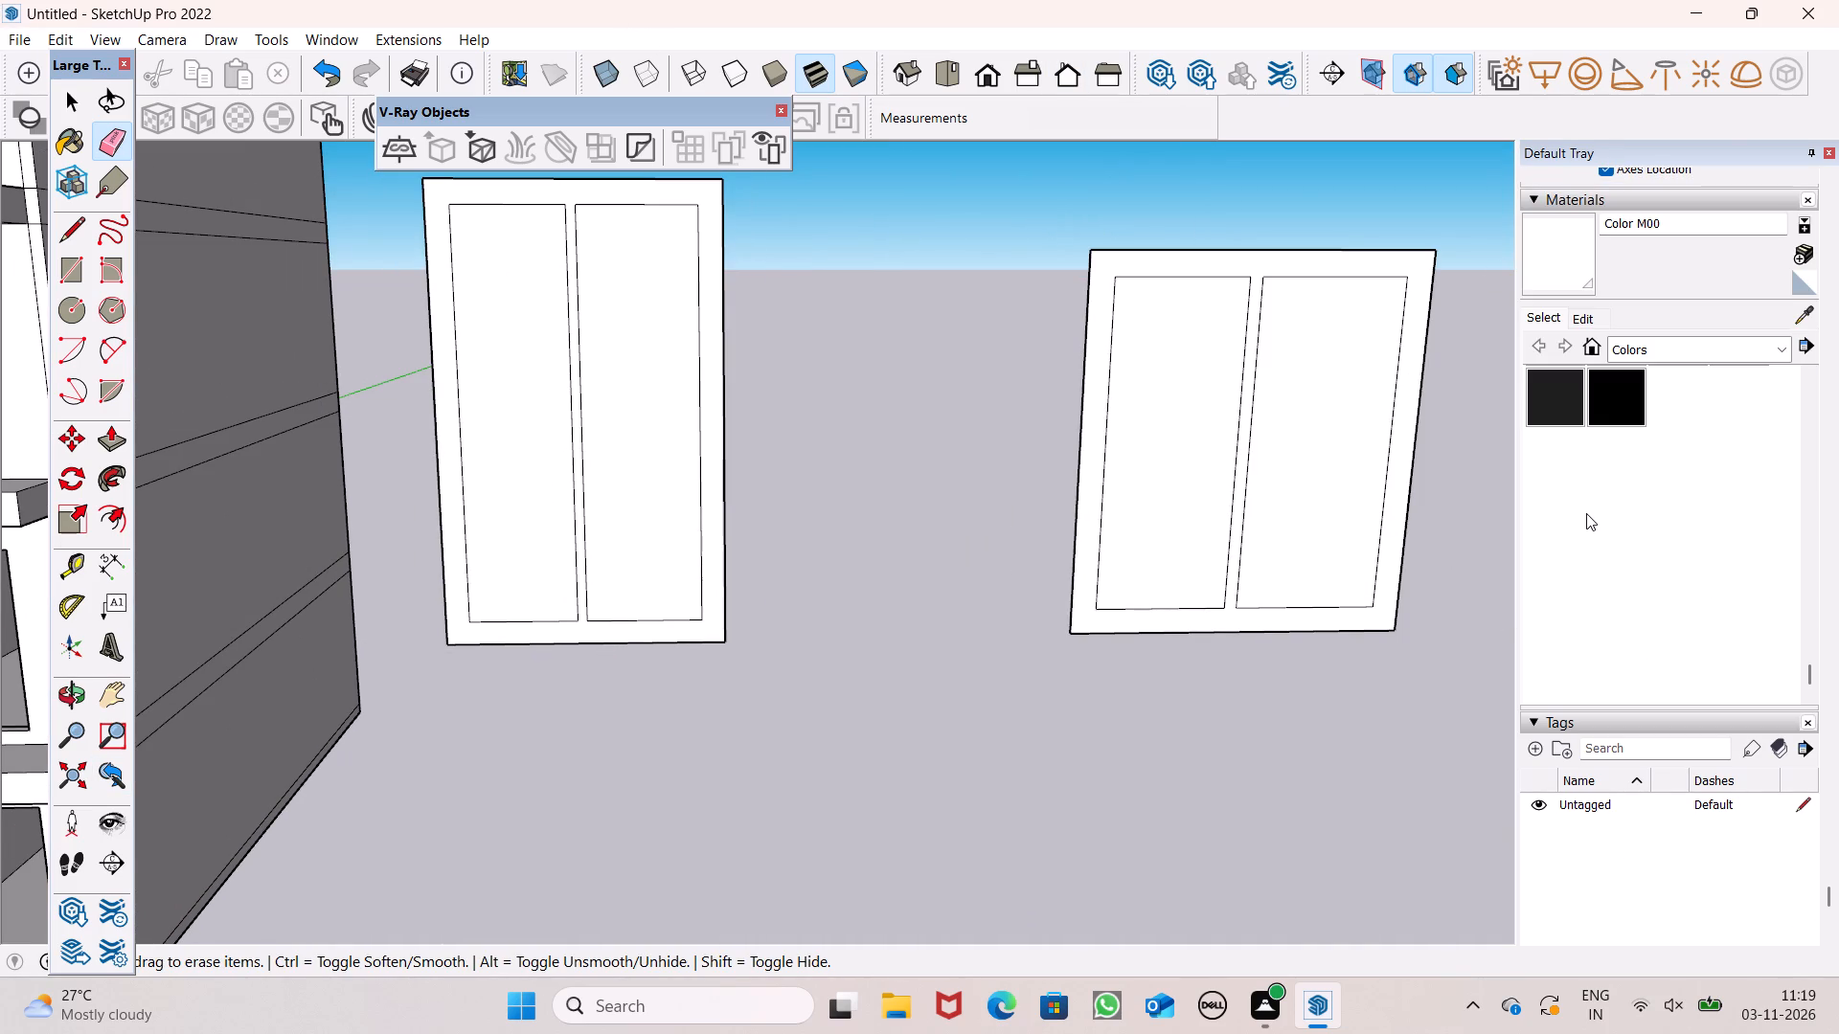
pyautogui.scroll(1, 1629, 525)
pyautogui.click(1740, 453)
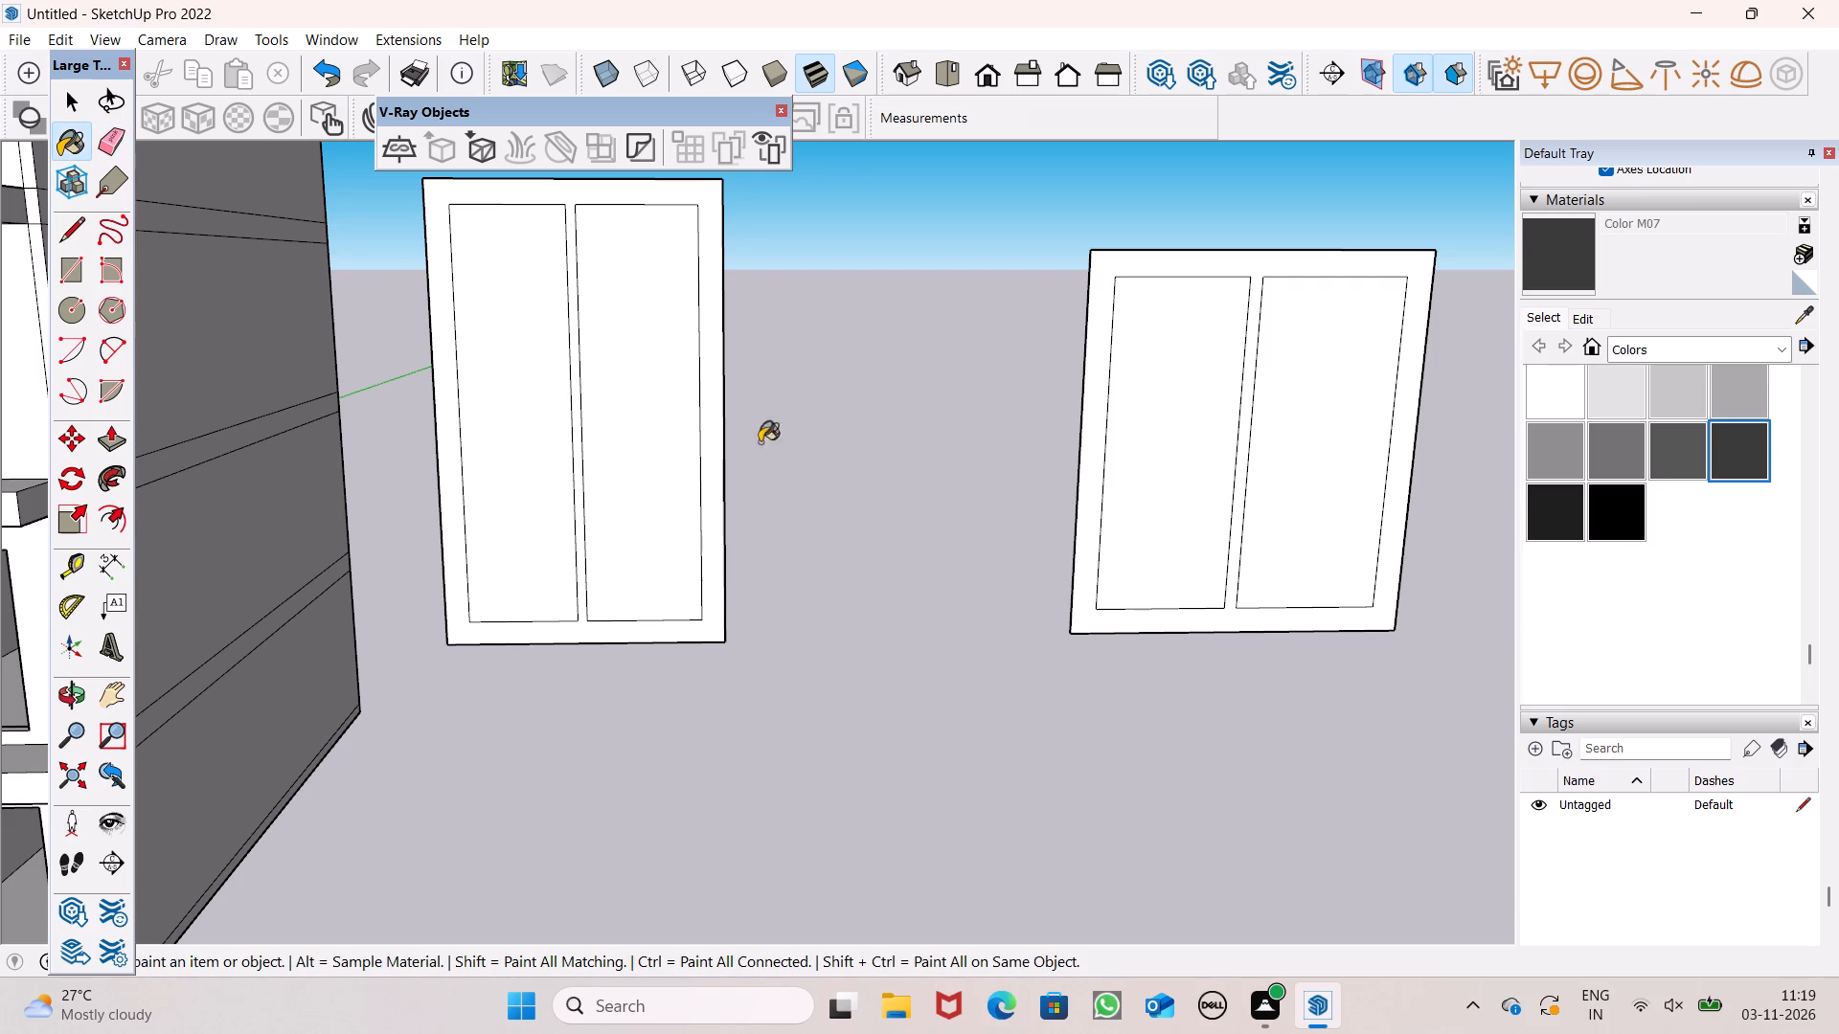
pyautogui.scroll(4, 695, 441)
pyautogui.click(518, 535)
pyautogui.scroll(-3, 555, 597)
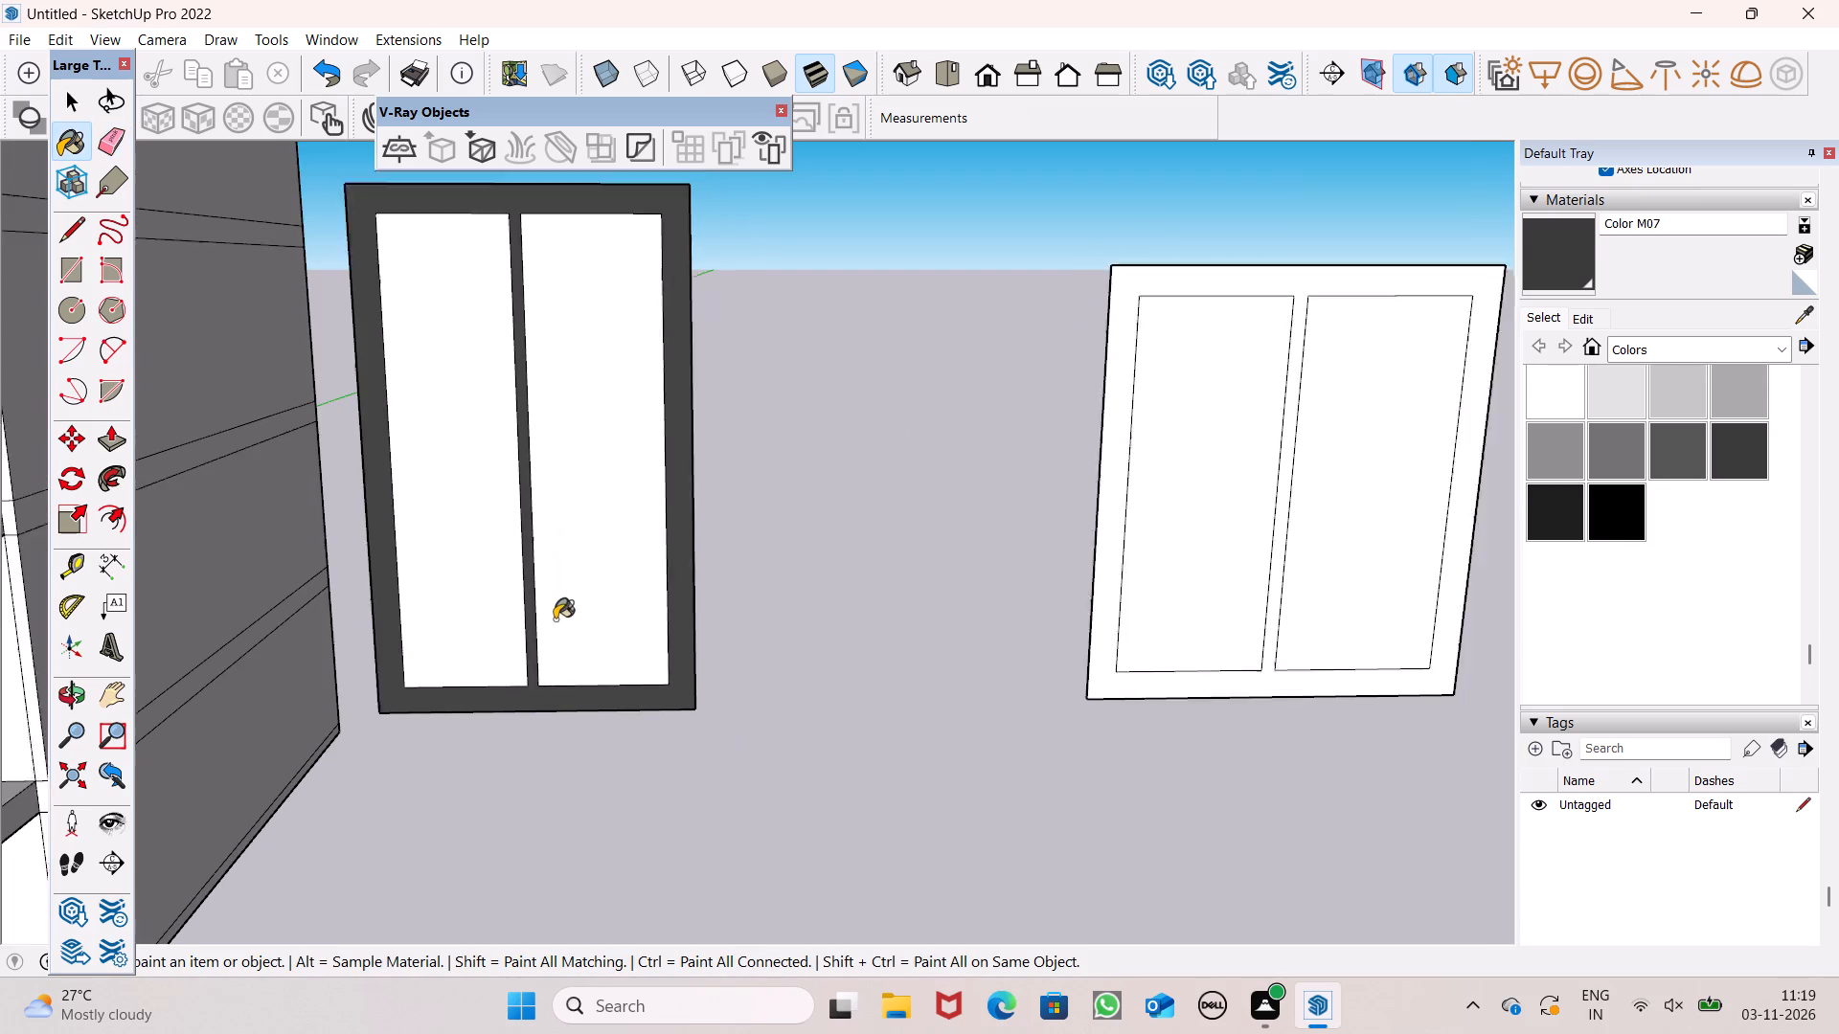
pyautogui.scroll(-1, 555, 619)
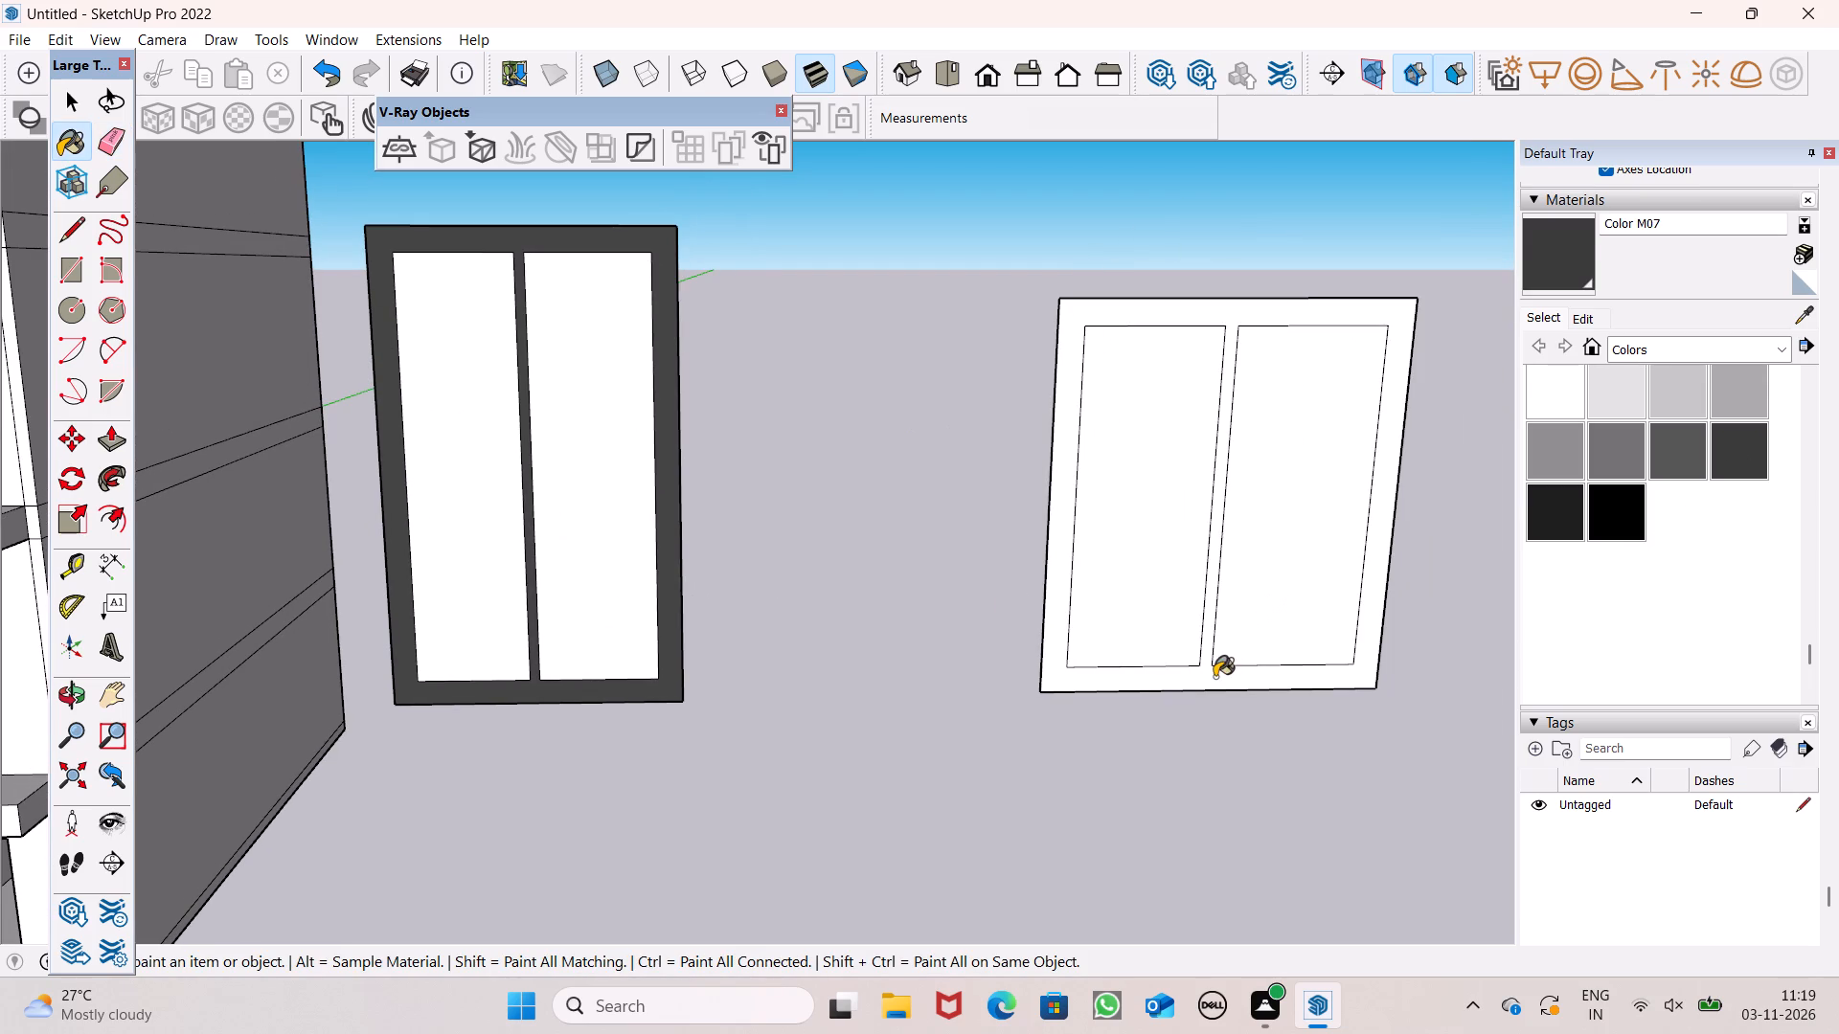
pyautogui.click(1211, 680)
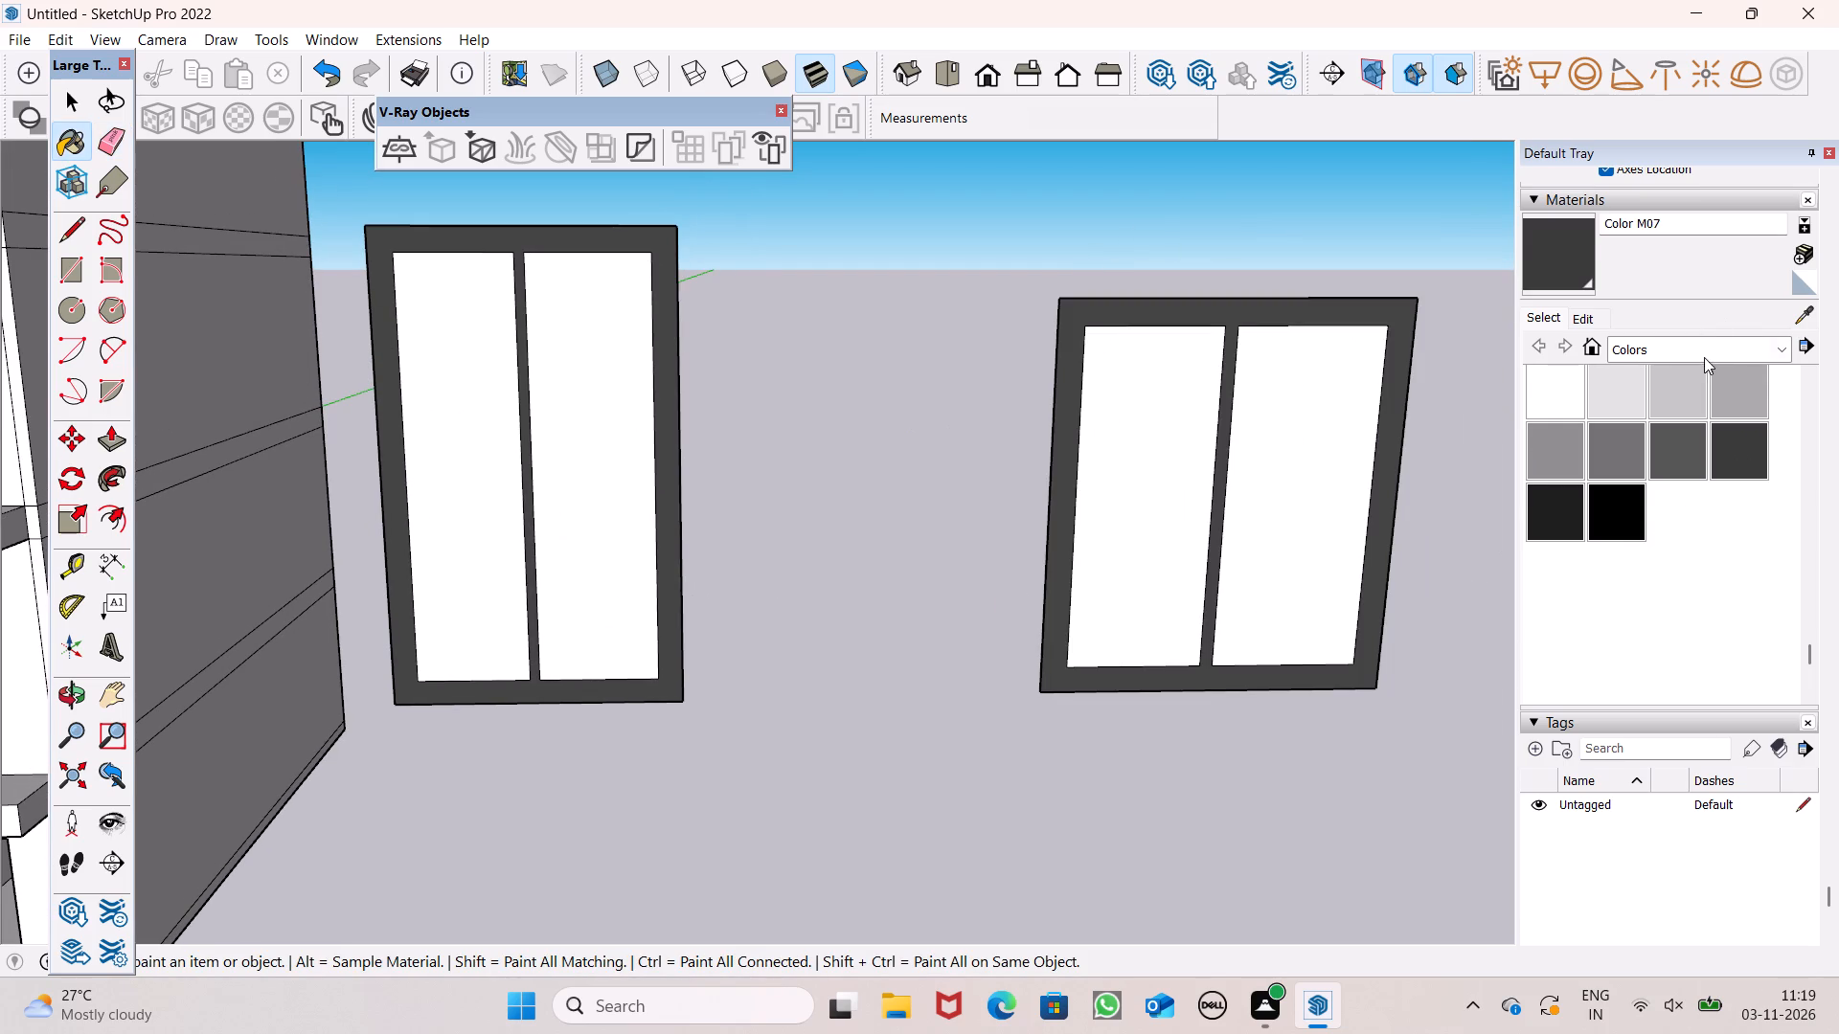
# Paint both panes of the narrower window panel with Translucent Glass Gray from the Glass and Mirrors materials.
pyautogui.click(1704, 357)
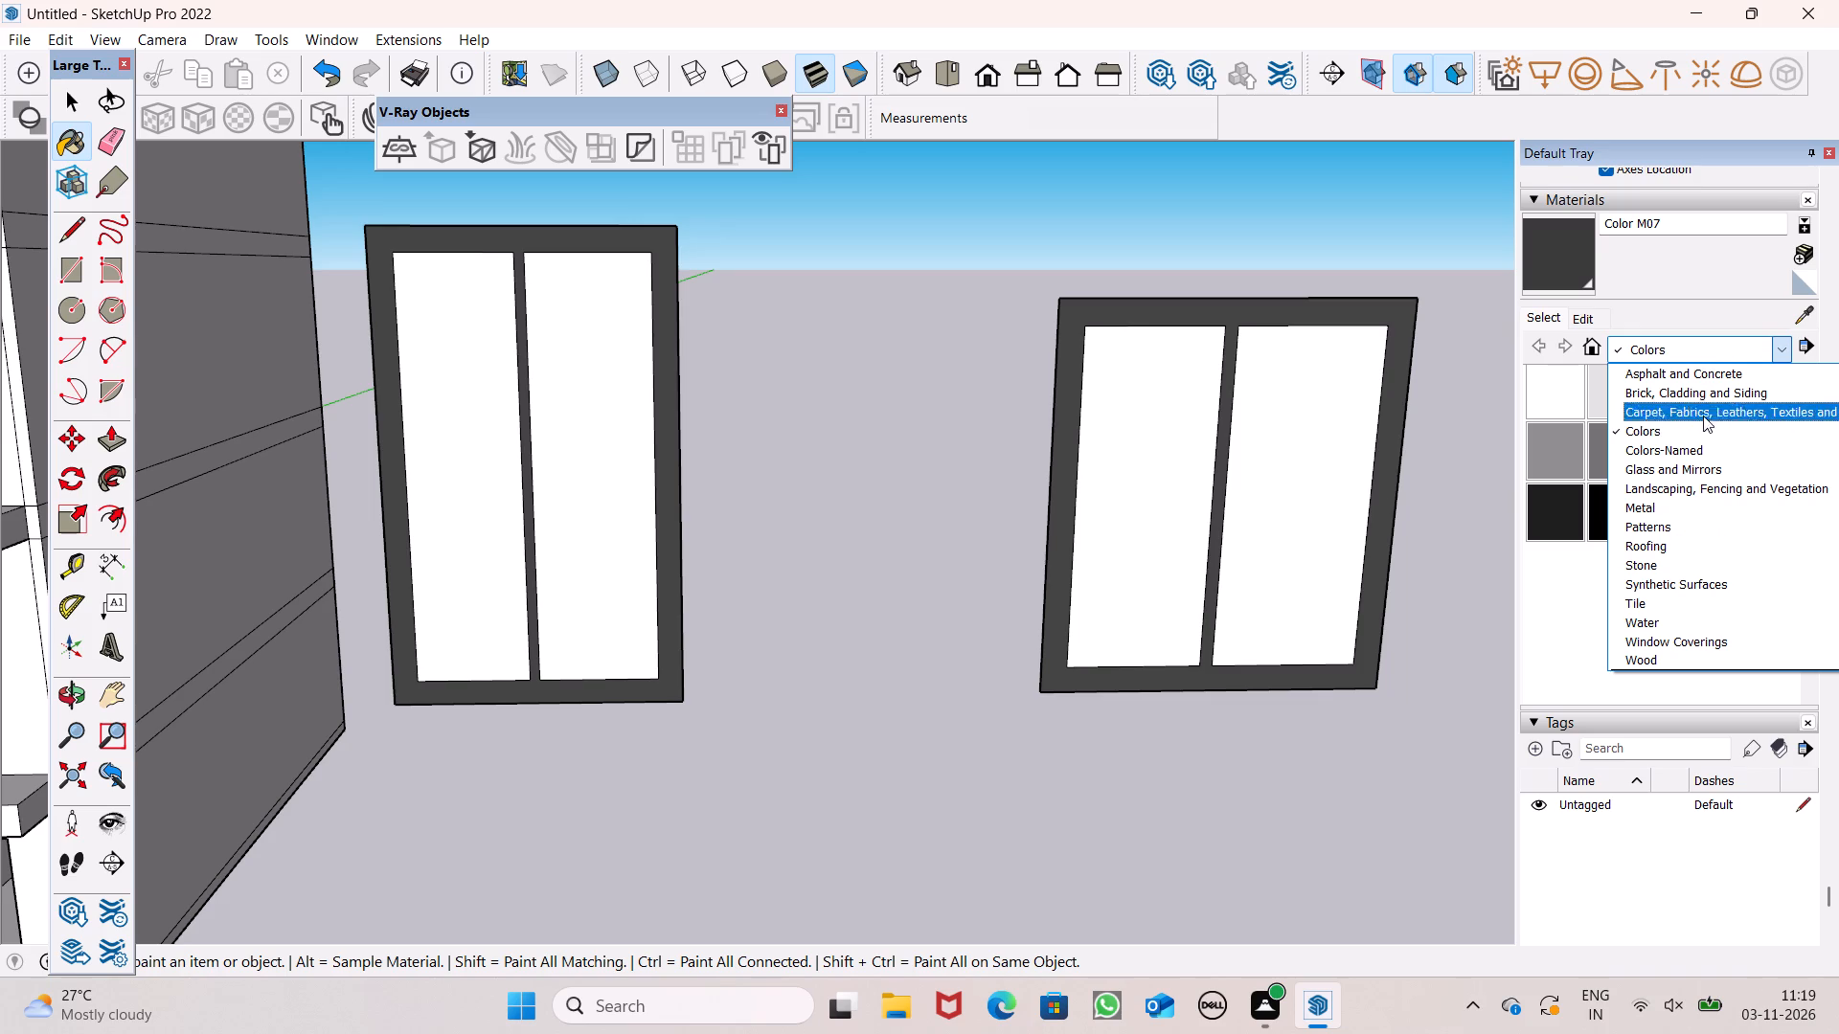
pyautogui.click(1701, 473)
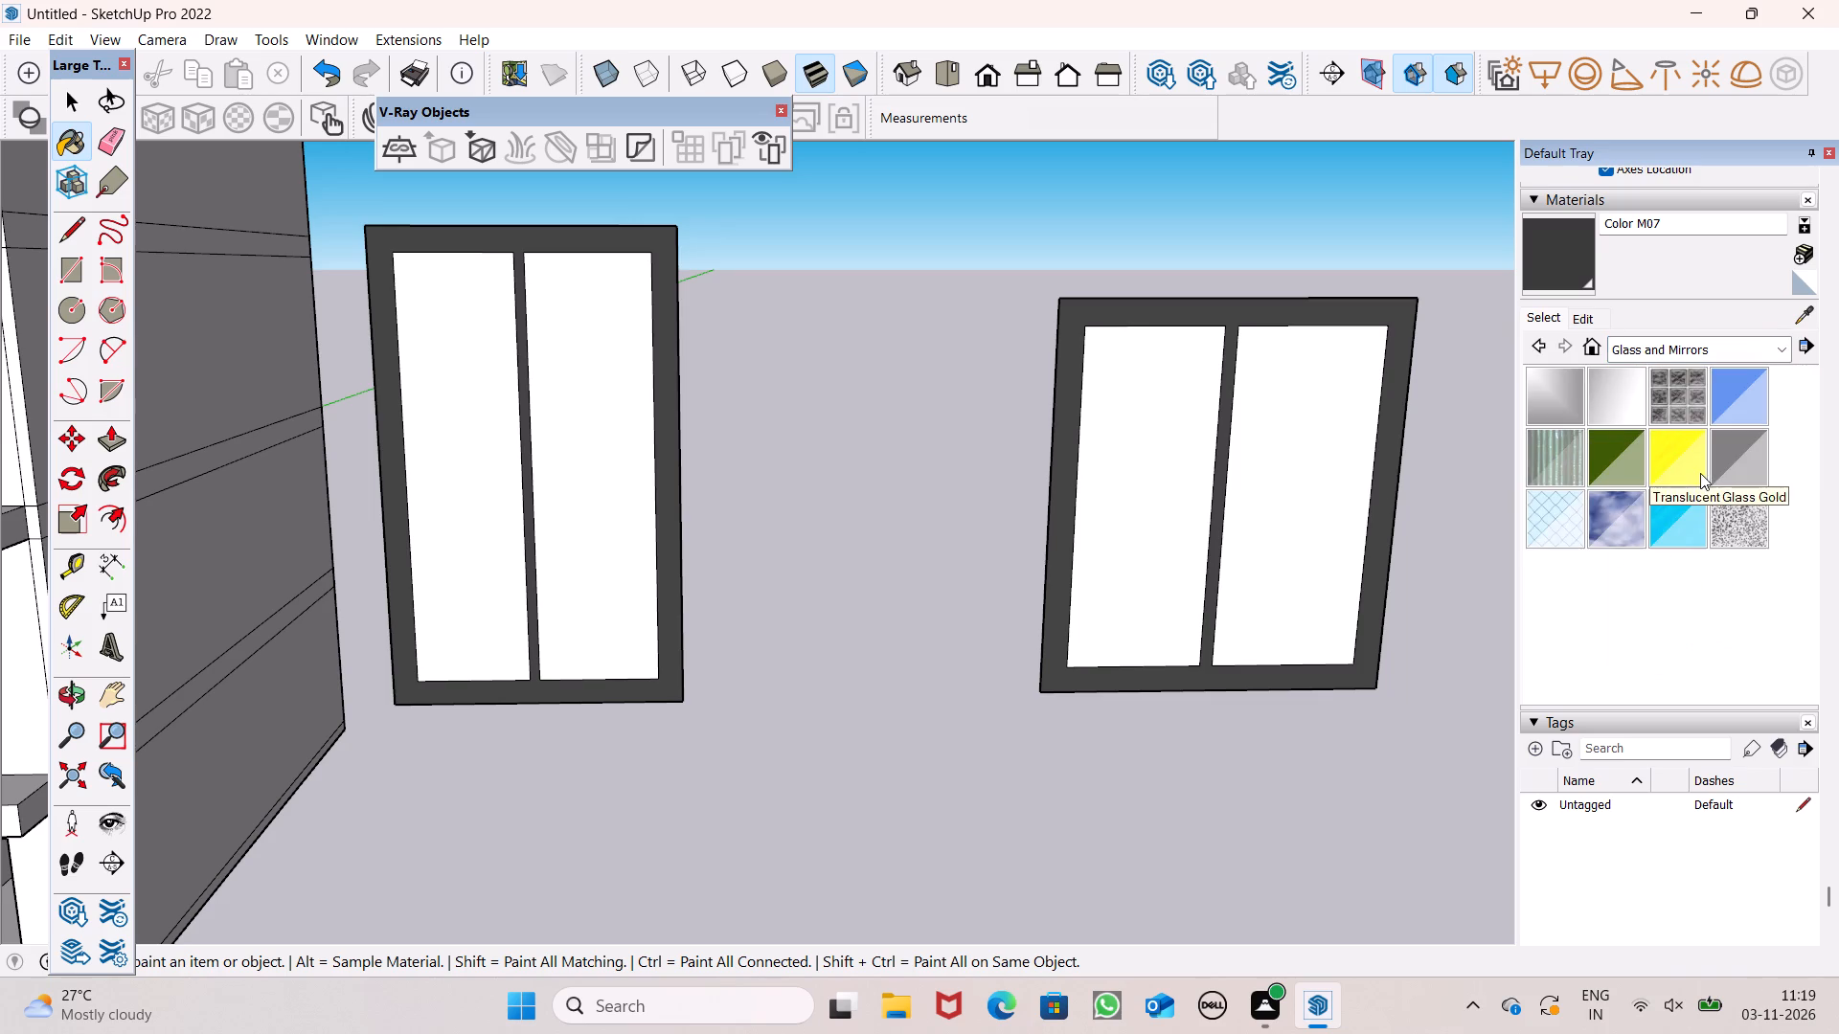
pyautogui.click(1738, 473)
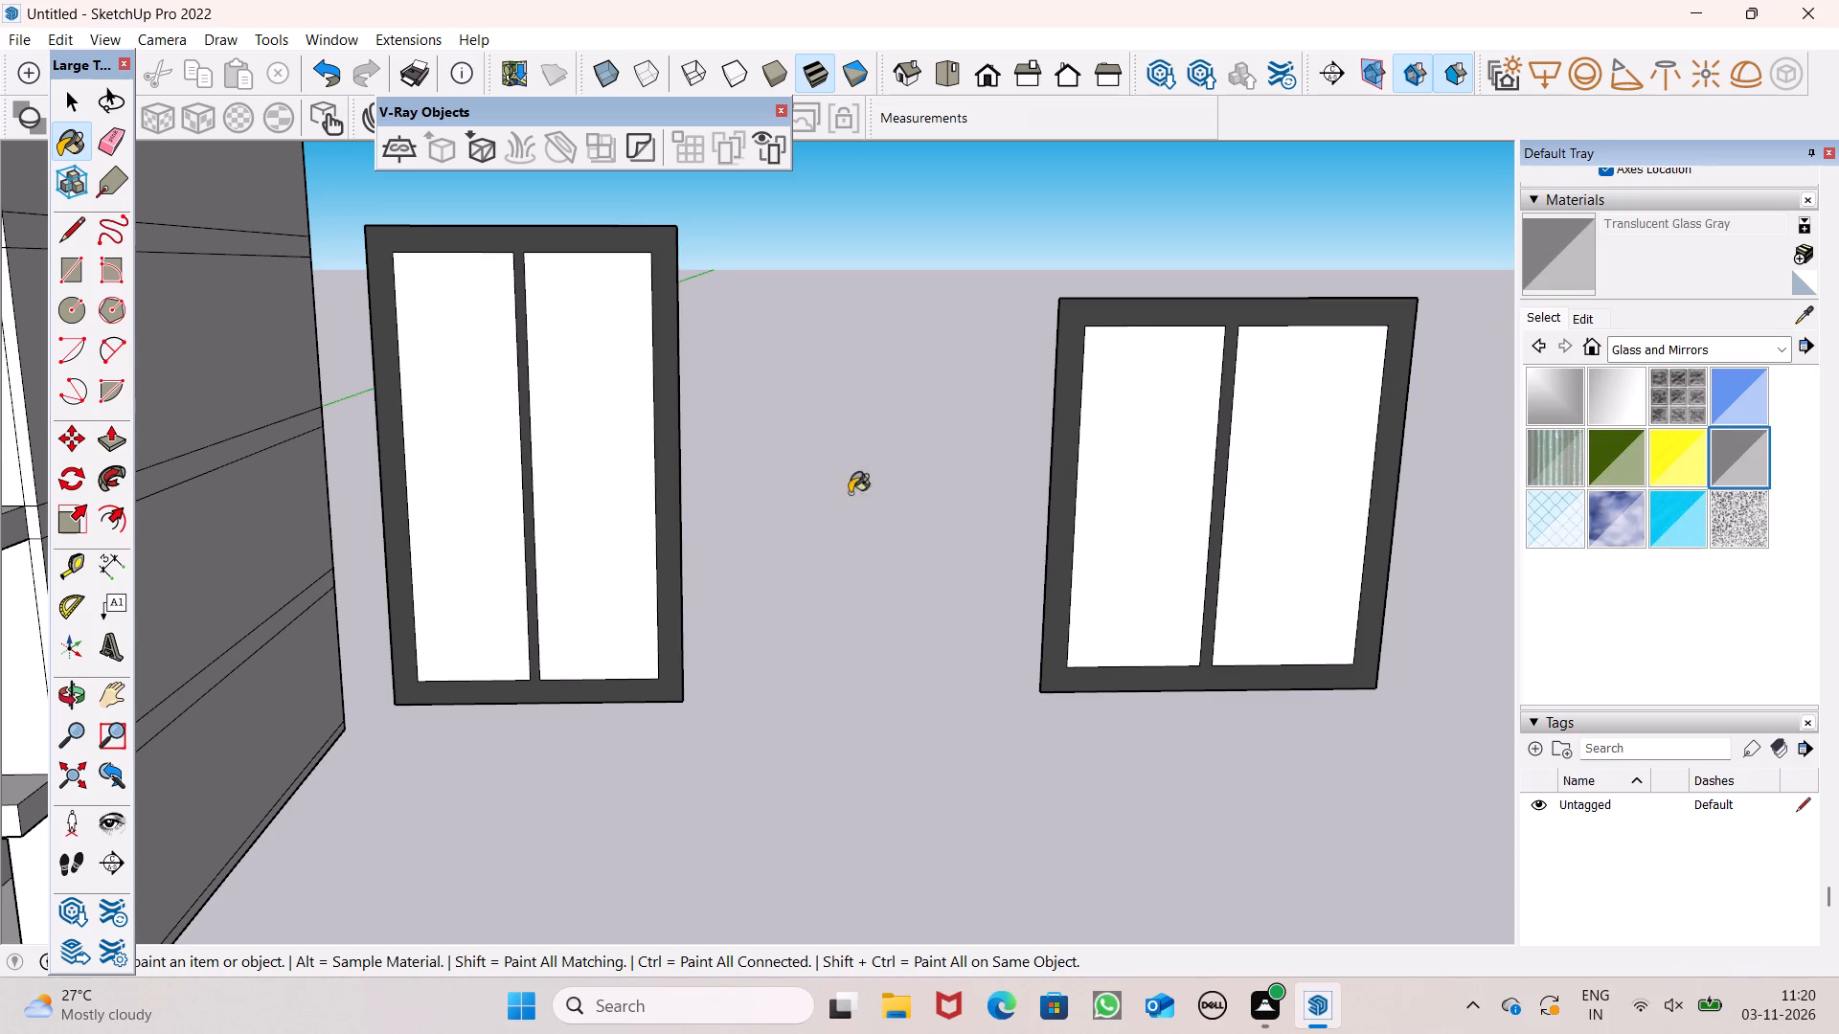
pyautogui.click(559, 496)
pyautogui.click(507, 480)
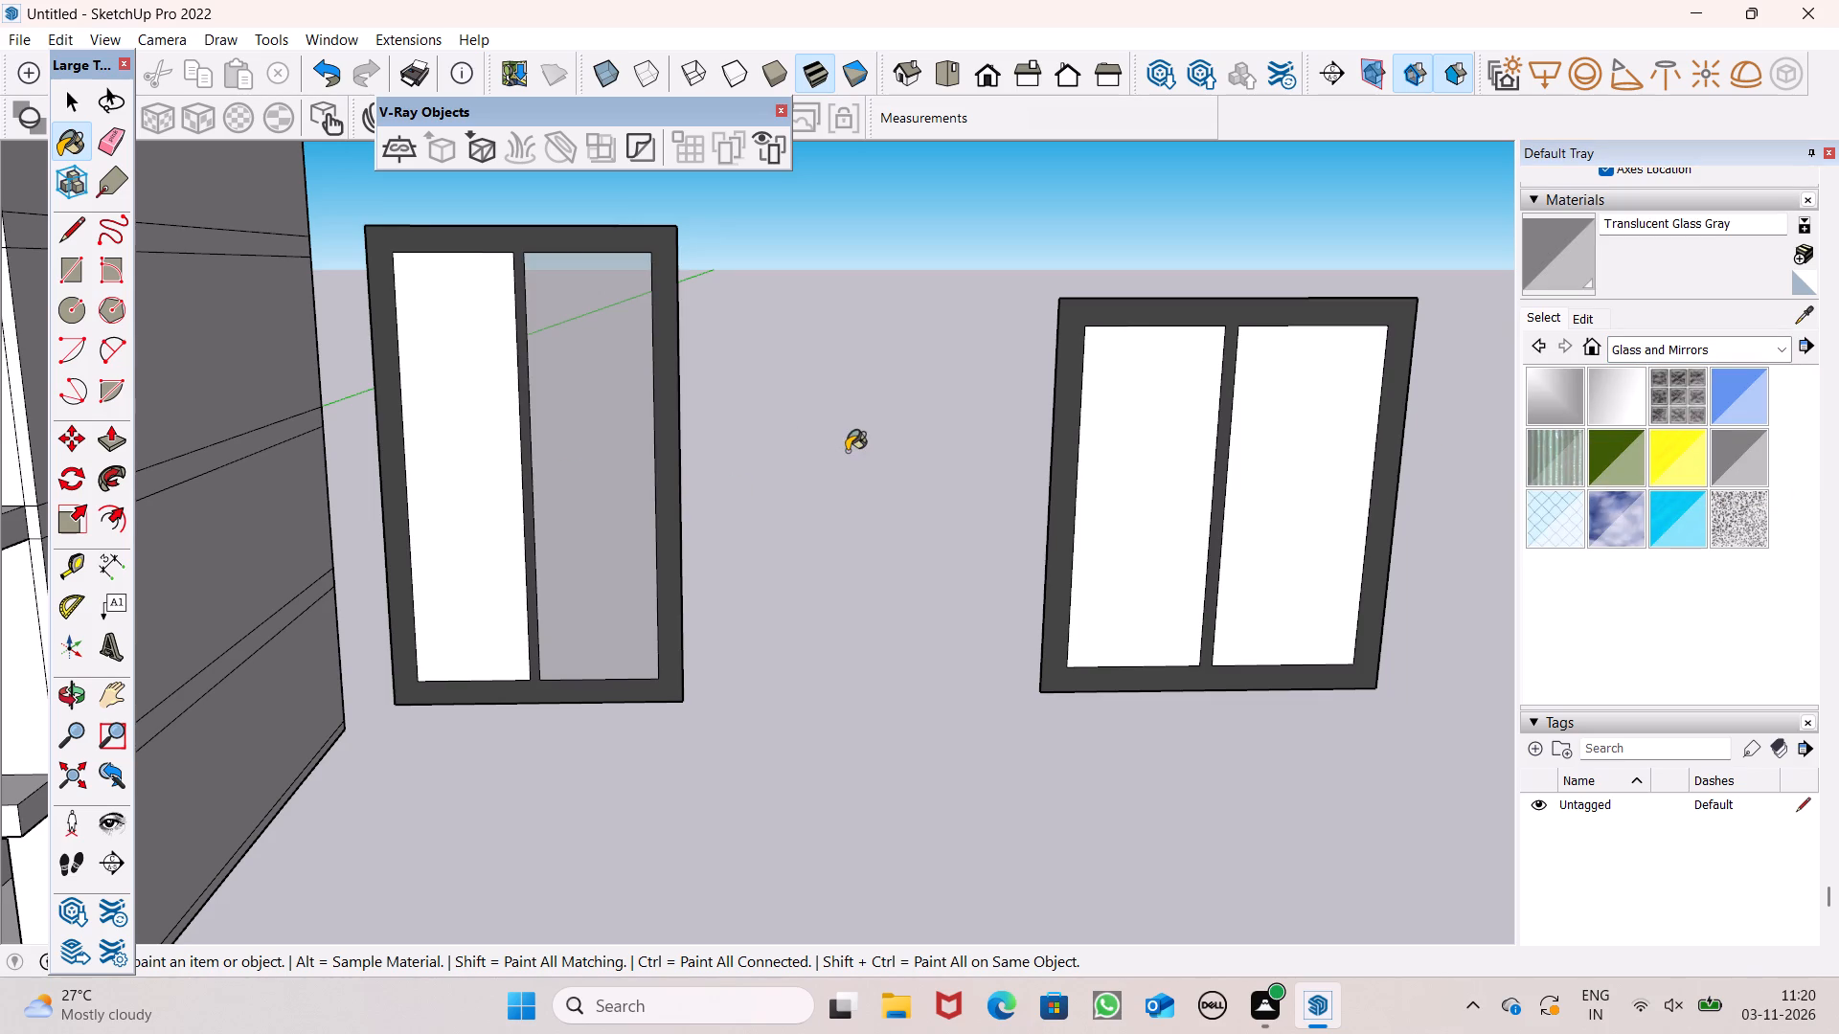
# Paint both panes of the wider window panel with Translucent Glass Blue.
pyautogui.click(1715, 397)
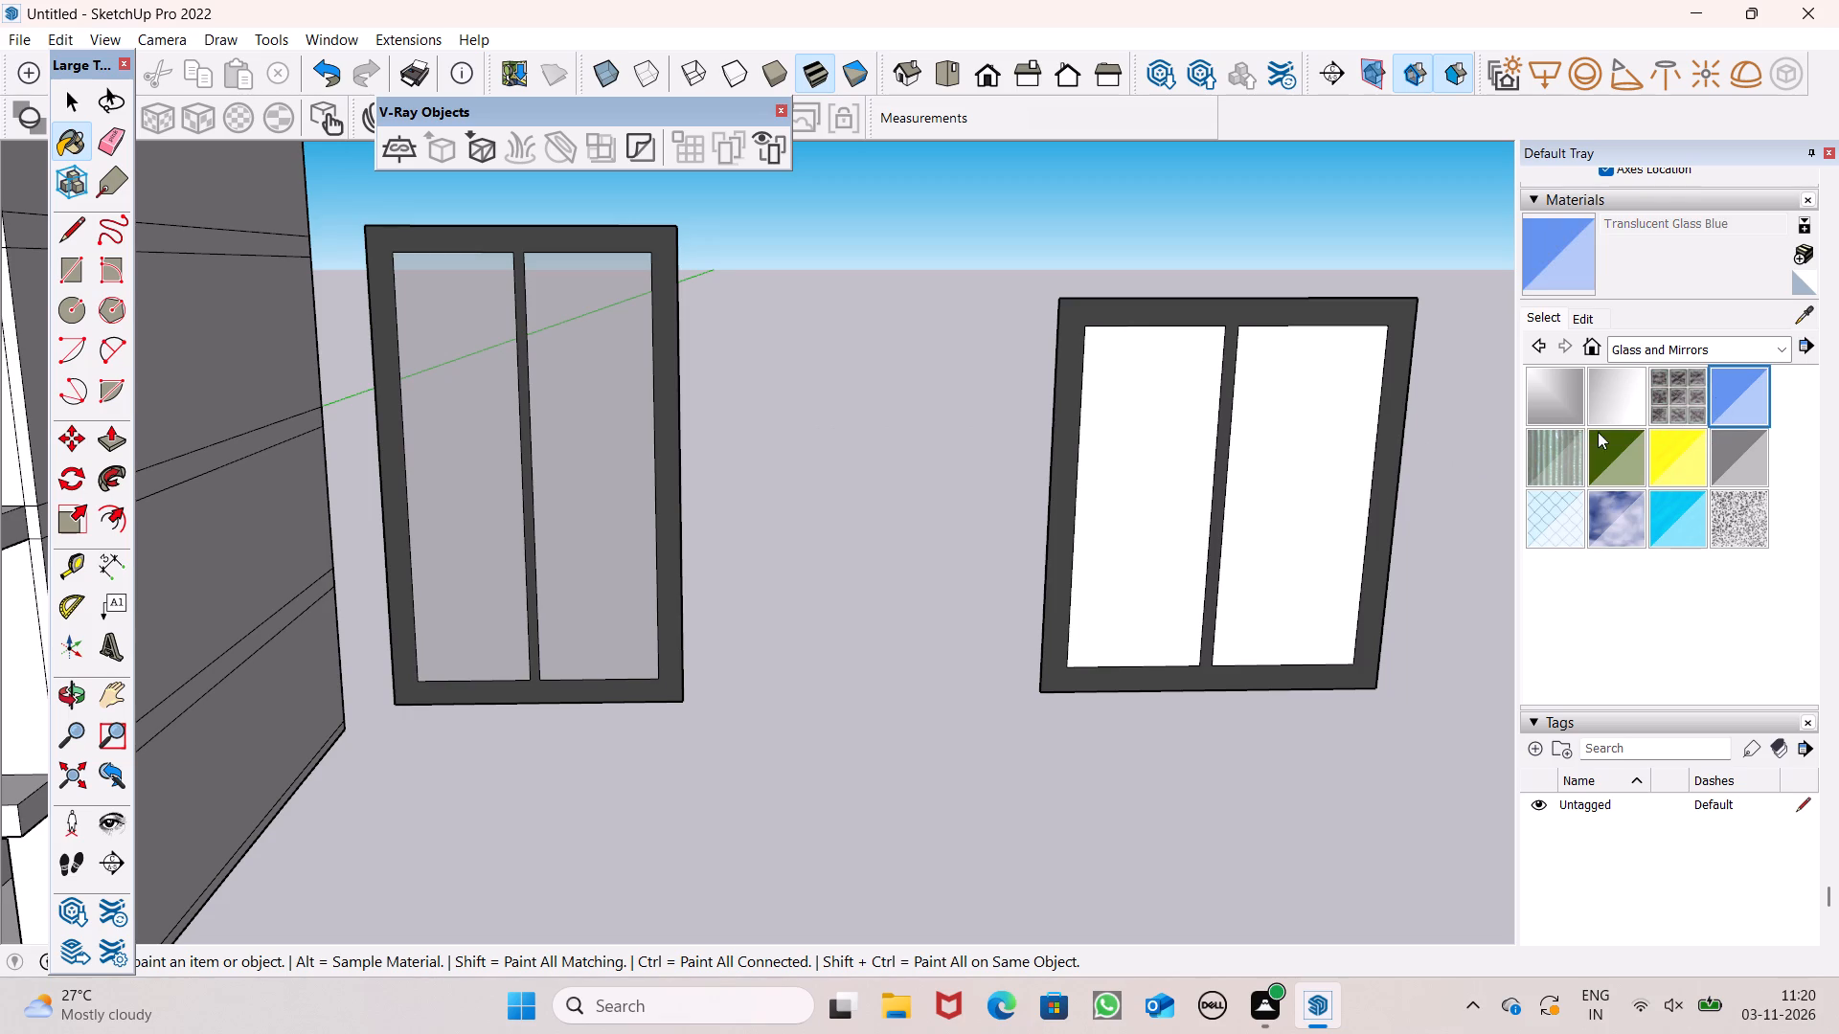
pyautogui.click(1283, 493)
pyautogui.click(1149, 488)
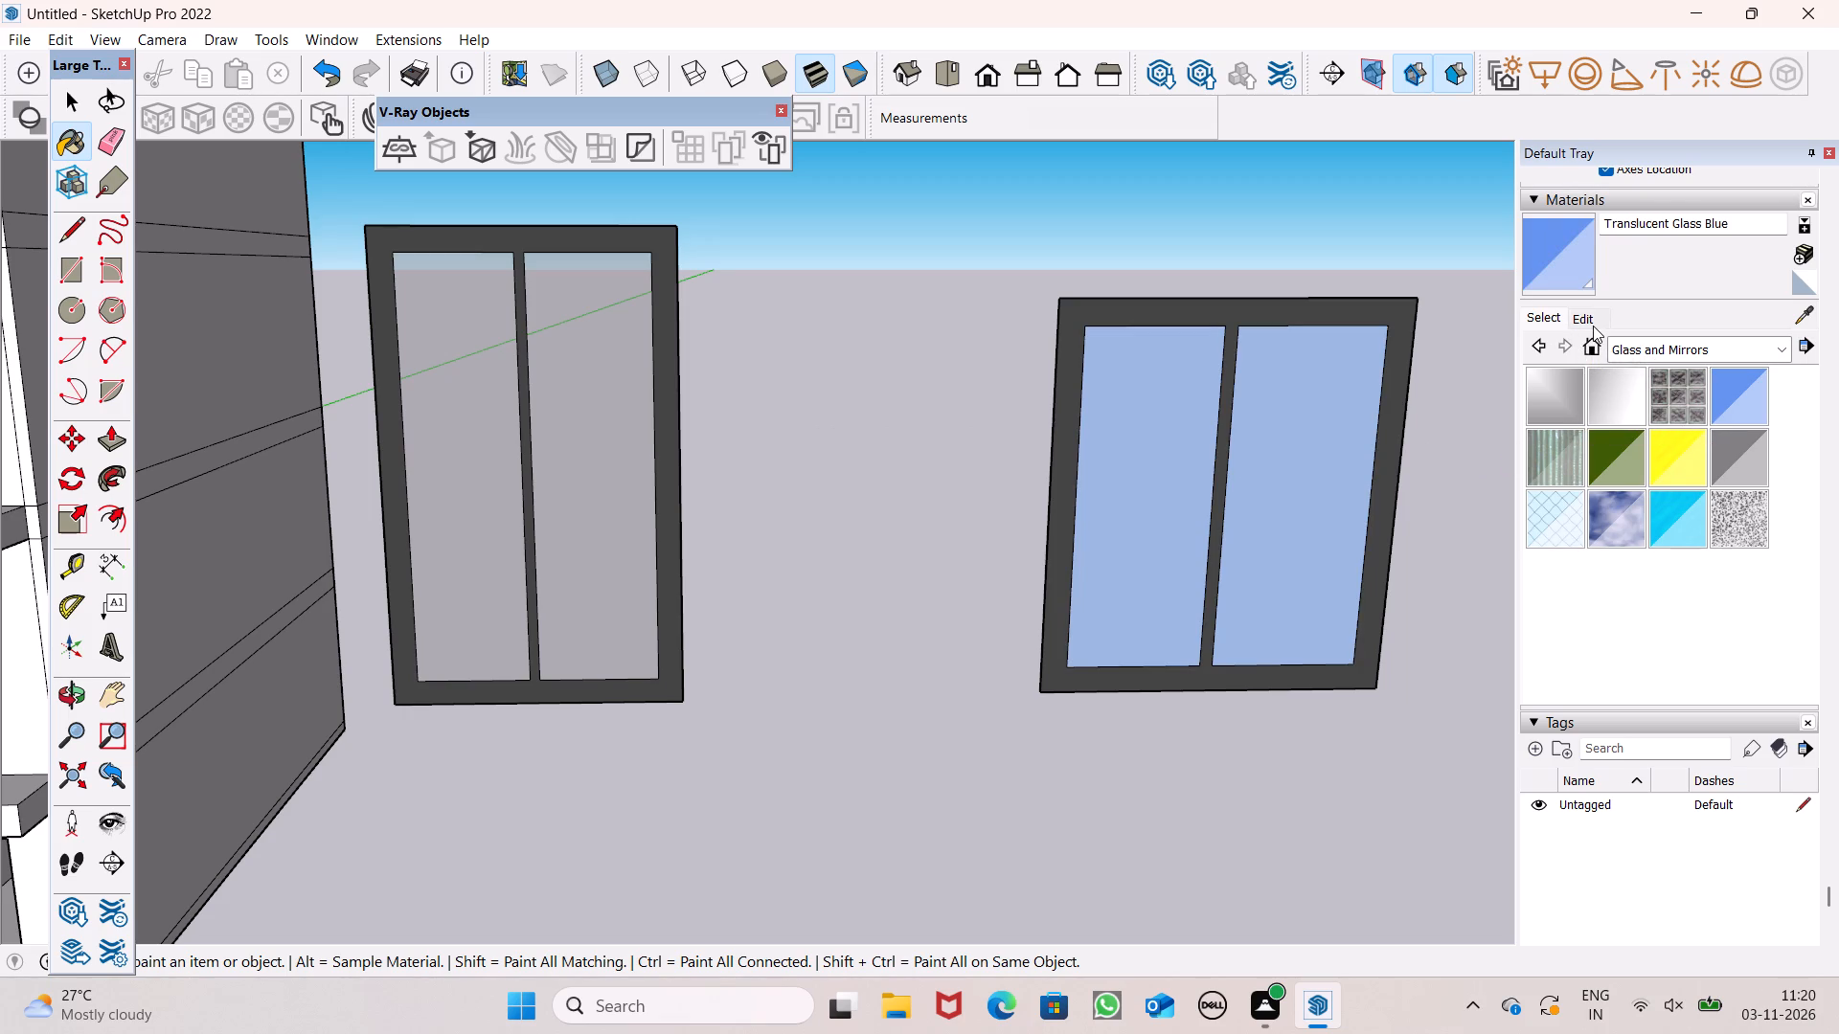
# Recolour the Translucent Glass Blue material to a golden yellow with RGB values 202, 178, 24.
pyautogui.click(1593, 326)
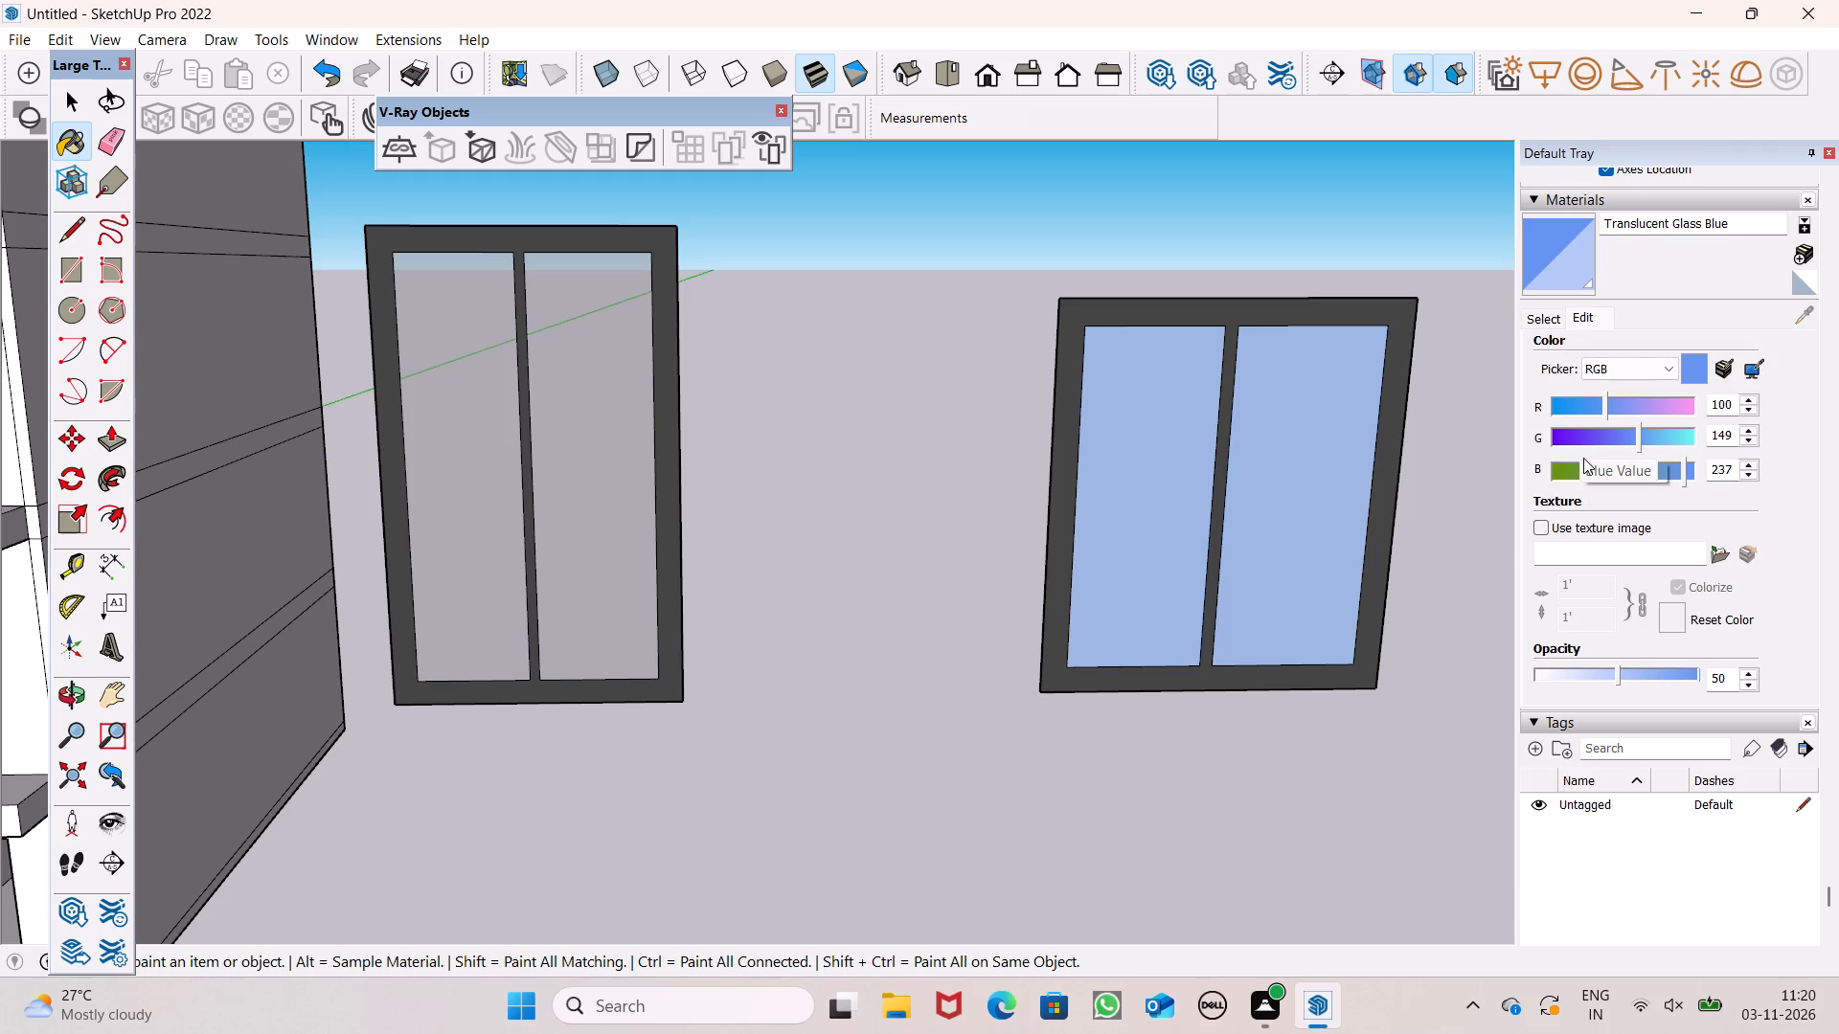
pyautogui.click(1579, 440)
pyautogui.click(1570, 470)
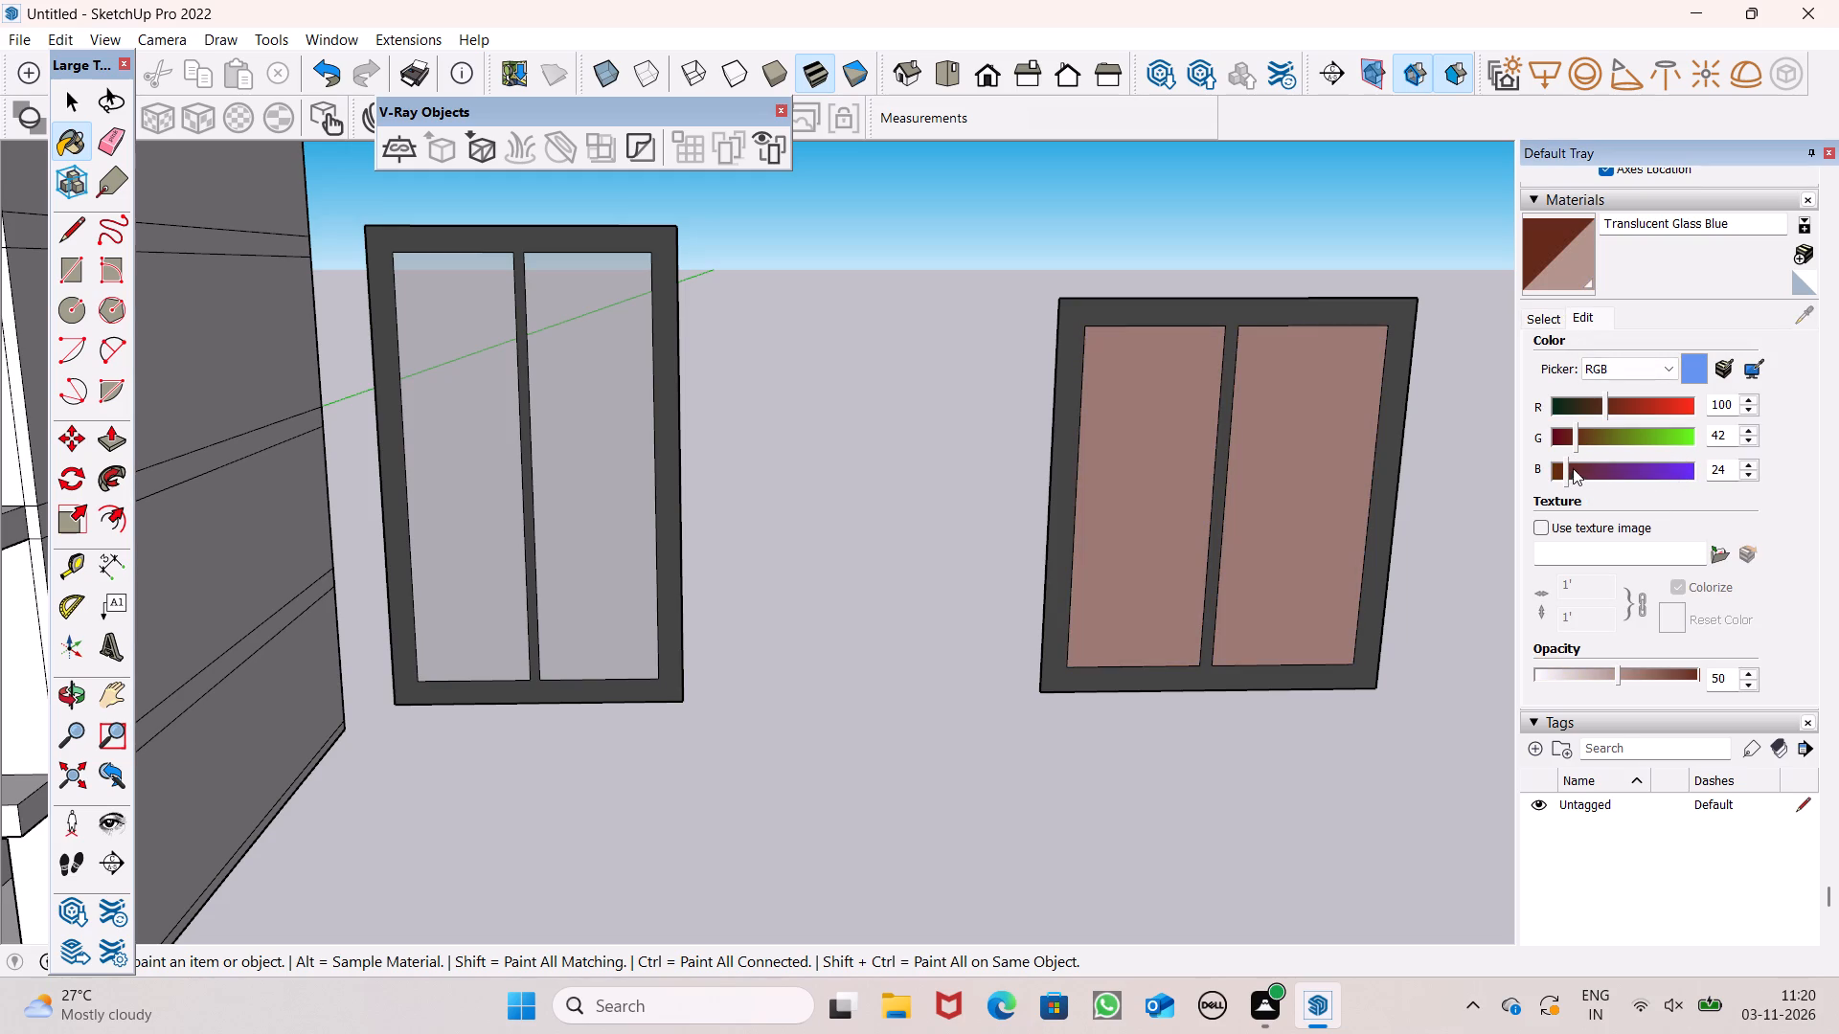
pyautogui.click(1595, 429)
pyautogui.click(1630, 432)
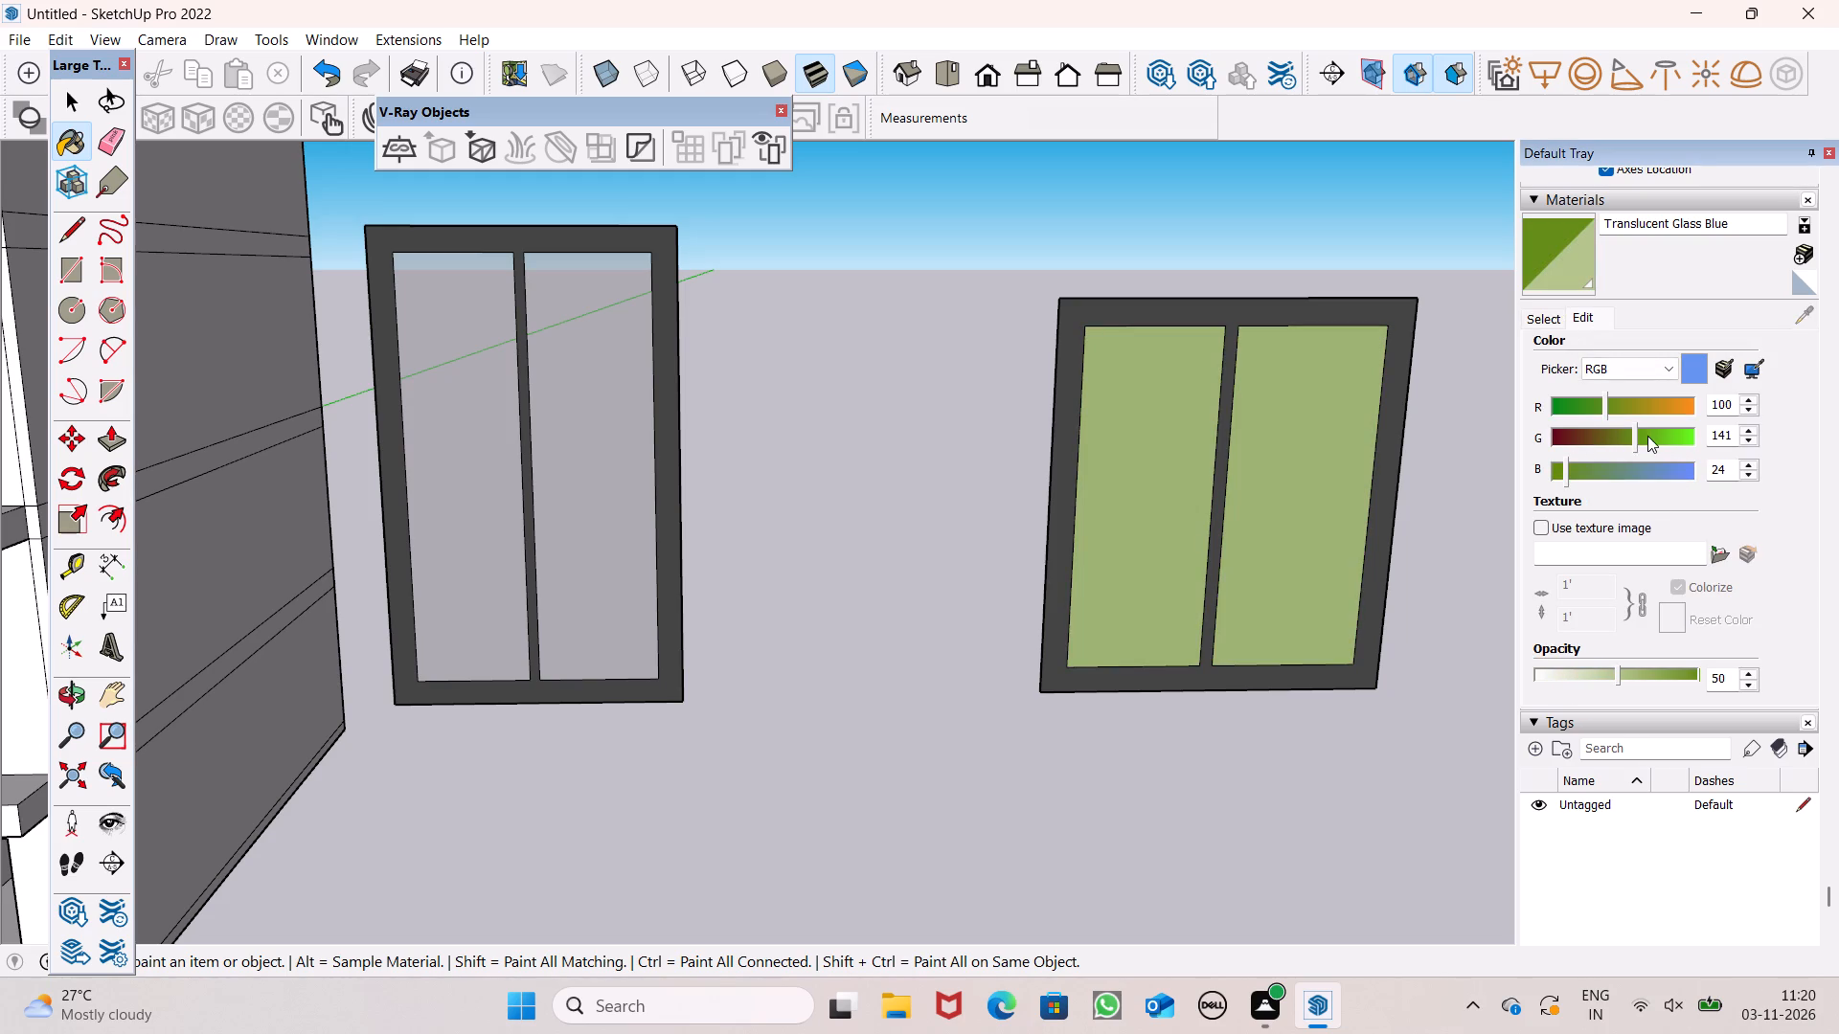
pyautogui.click(1649, 436)
pyautogui.click(1662, 404)
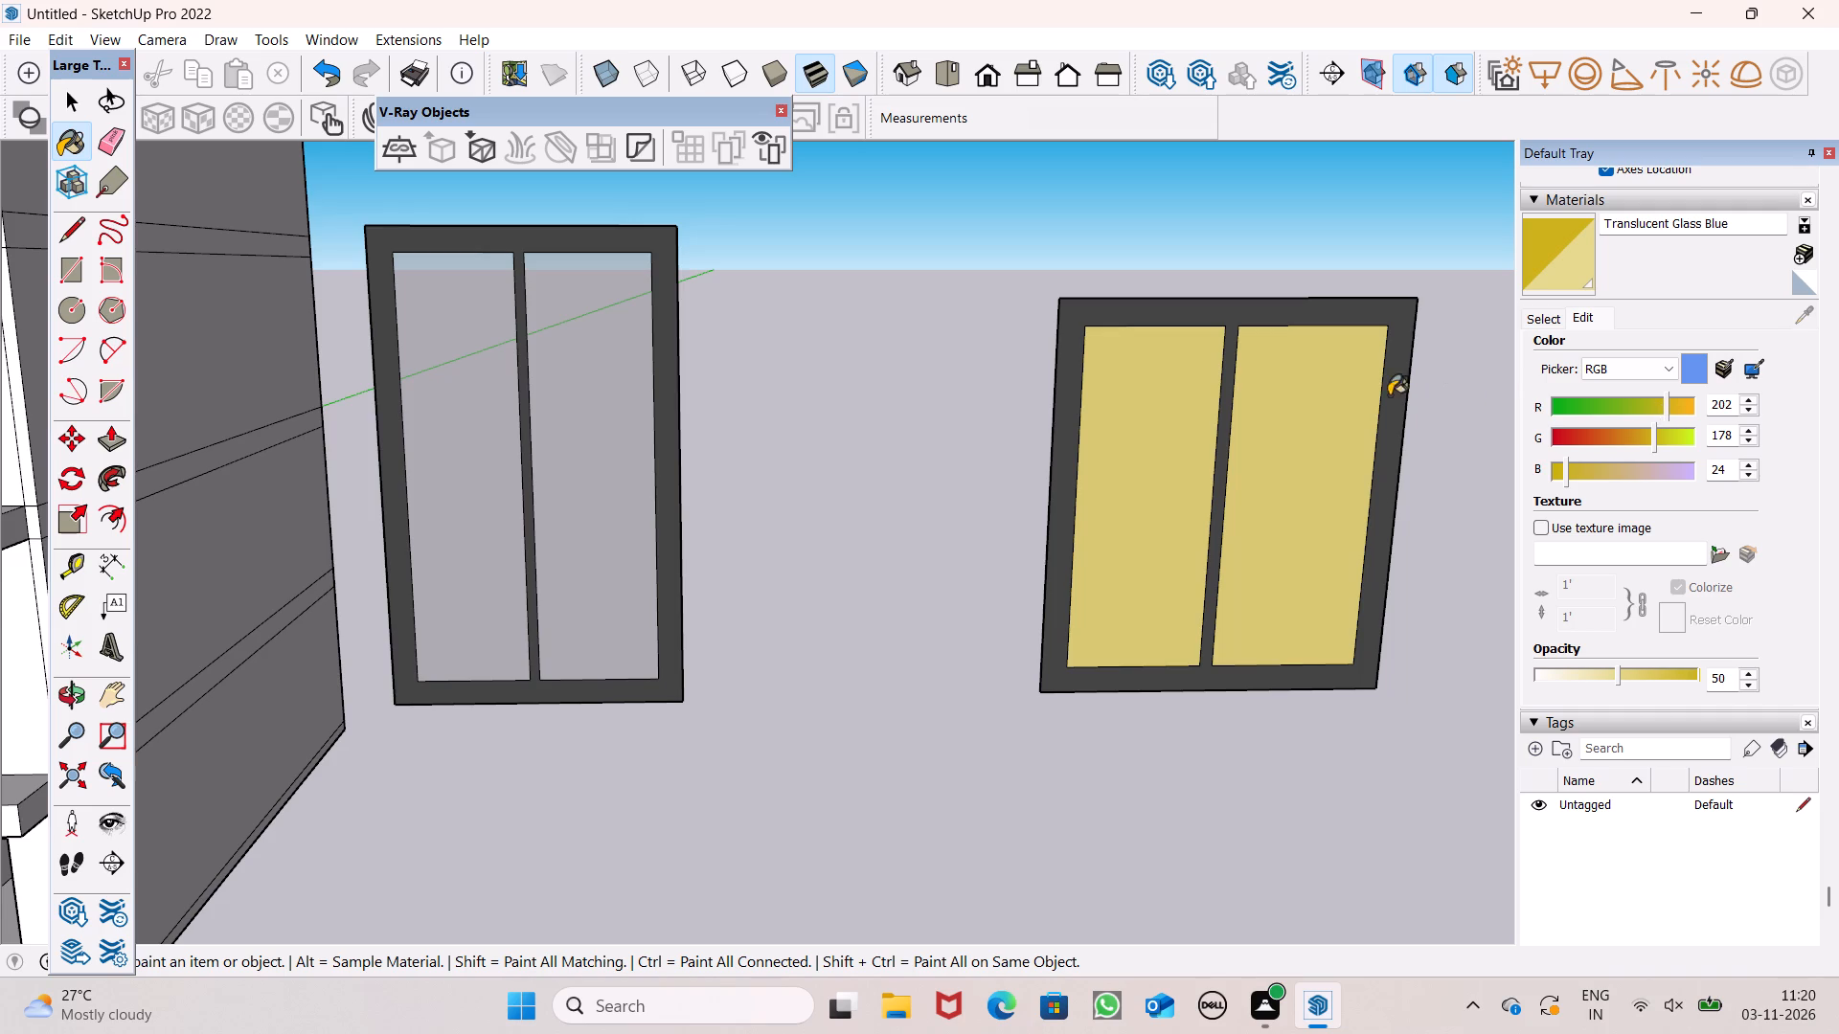
# Examine the two window panels from behind, checking the reverse side of their frames and panes.
pyautogui.scroll(-2, 1225, 401)
pyautogui.moveTo(1312, 468); pyautogui.dragTo(1223, 449, button='middle')
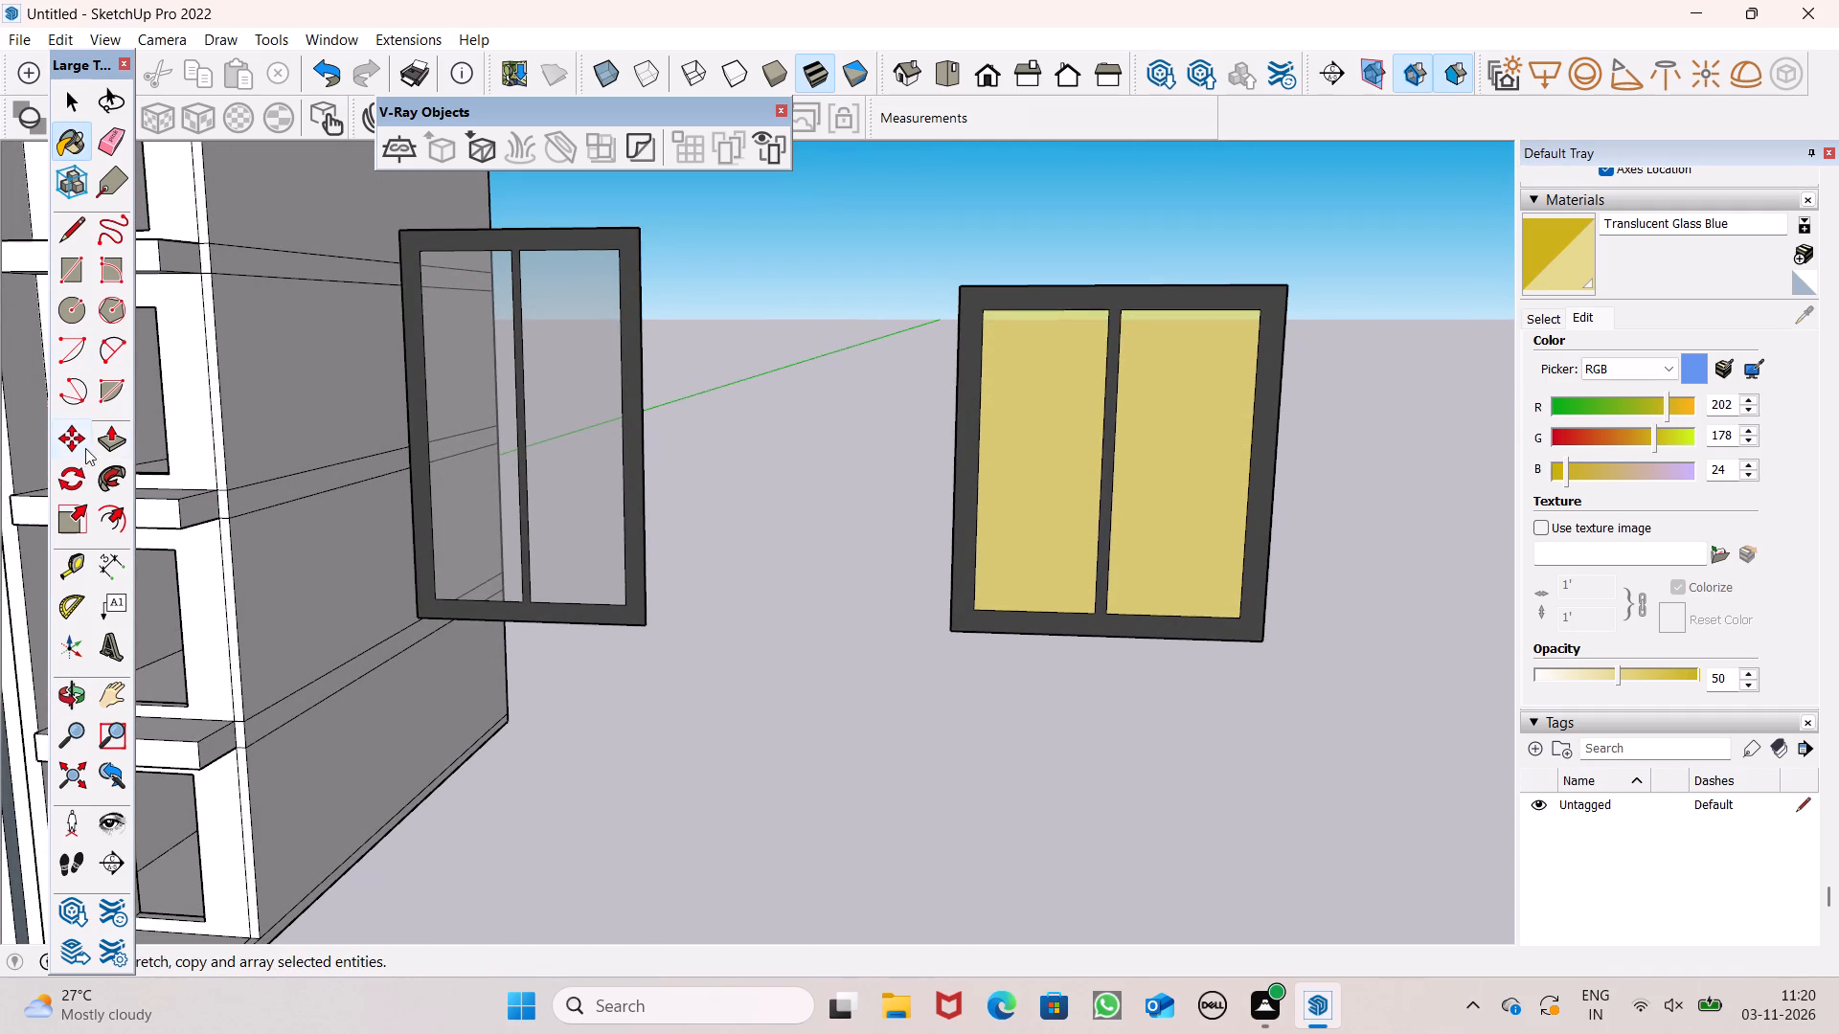
pyautogui.click(128, 443)
pyautogui.scroll(-3, 694, 435)
pyautogui.moveTo(963, 567); pyautogui.dragTo(622, 661, button='middle')
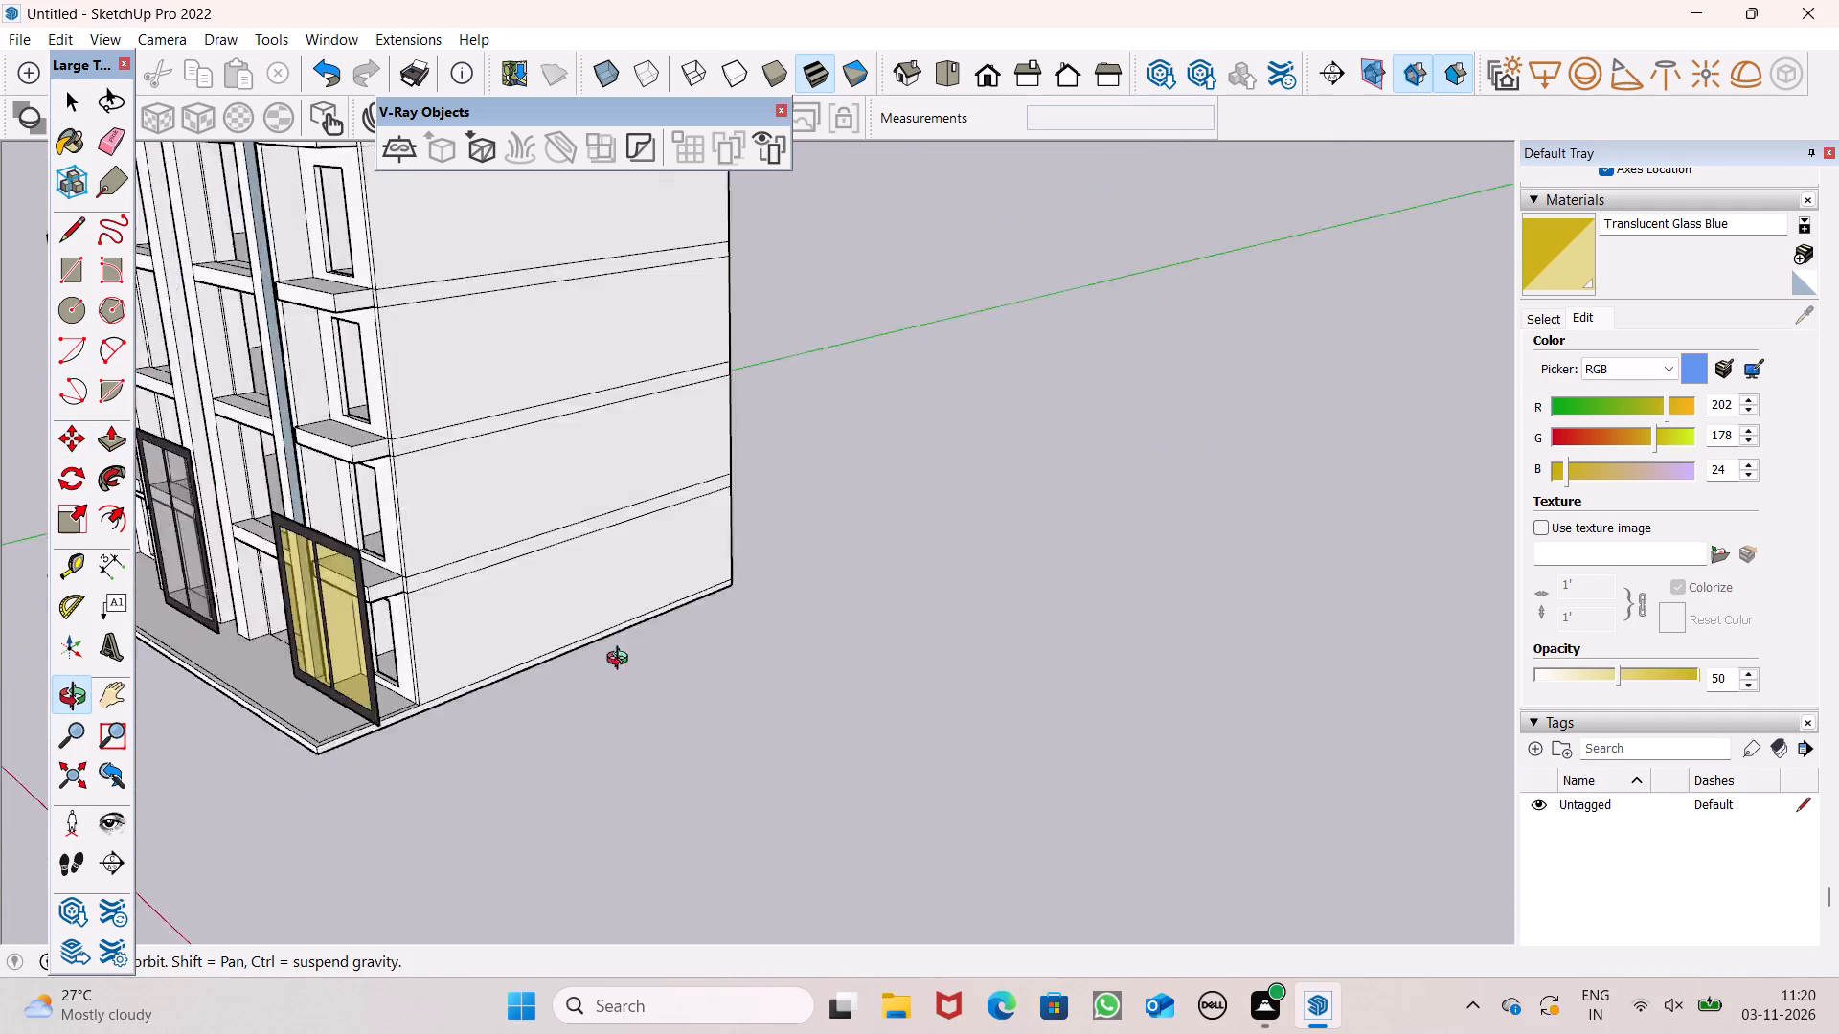
pyautogui.moveTo(622, 661); pyautogui.dragTo(324, 630, button='middle')
pyautogui.scroll(-4, 1362, 516)
pyautogui.moveTo(1294, 553); pyautogui.dragTo(714, 603, button='middle')
pyautogui.scroll(8, 261, 348)
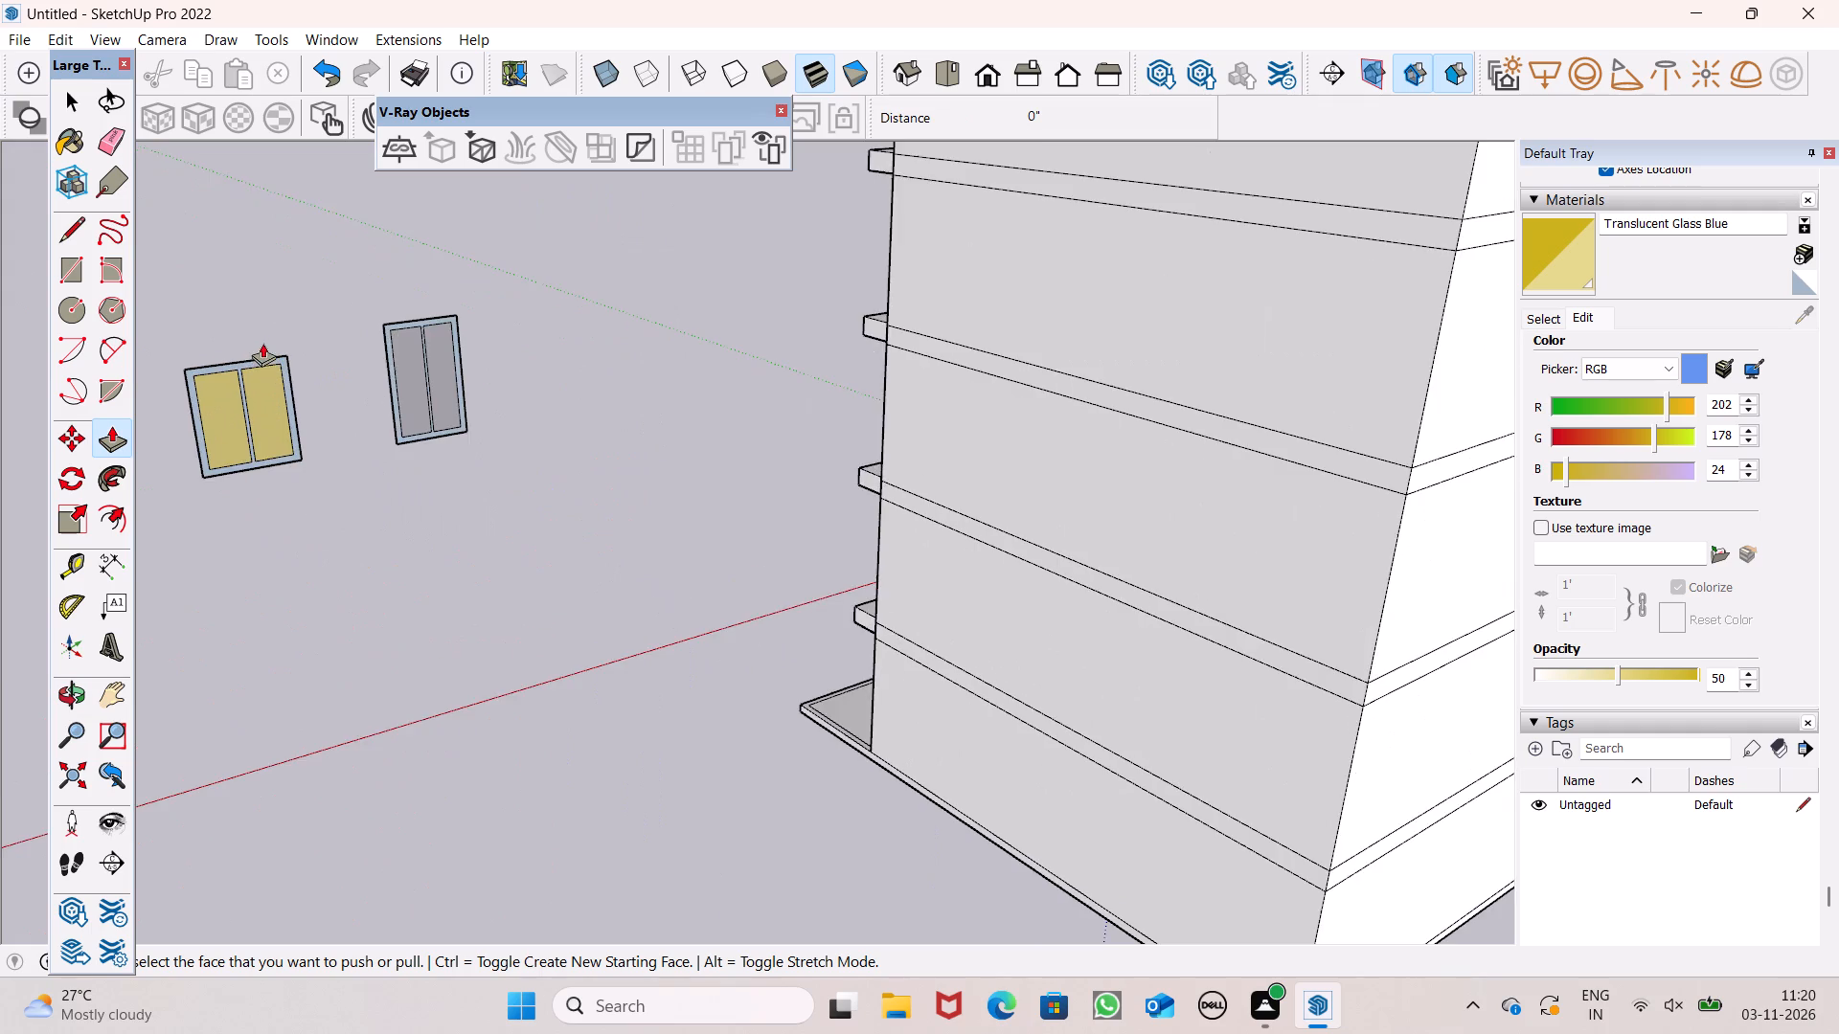
pyautogui.scroll(7, 418, 389)
pyautogui.scroll(-3, 722, 476)
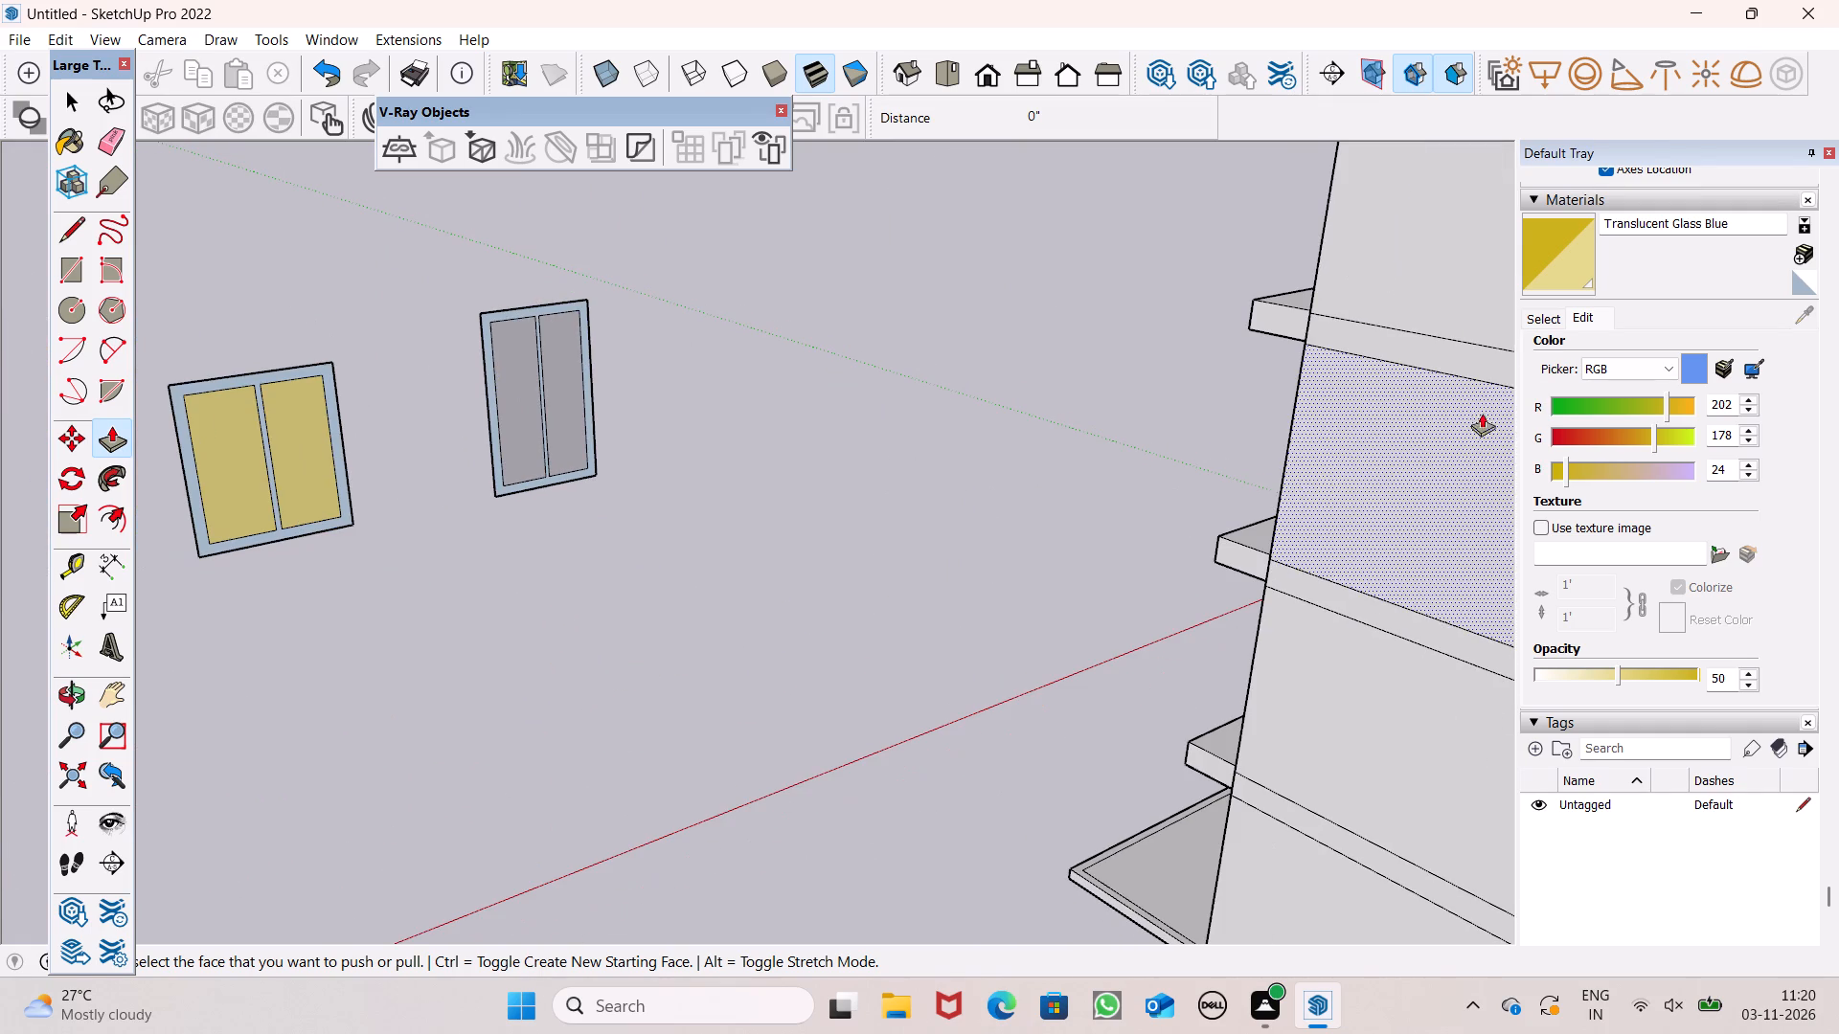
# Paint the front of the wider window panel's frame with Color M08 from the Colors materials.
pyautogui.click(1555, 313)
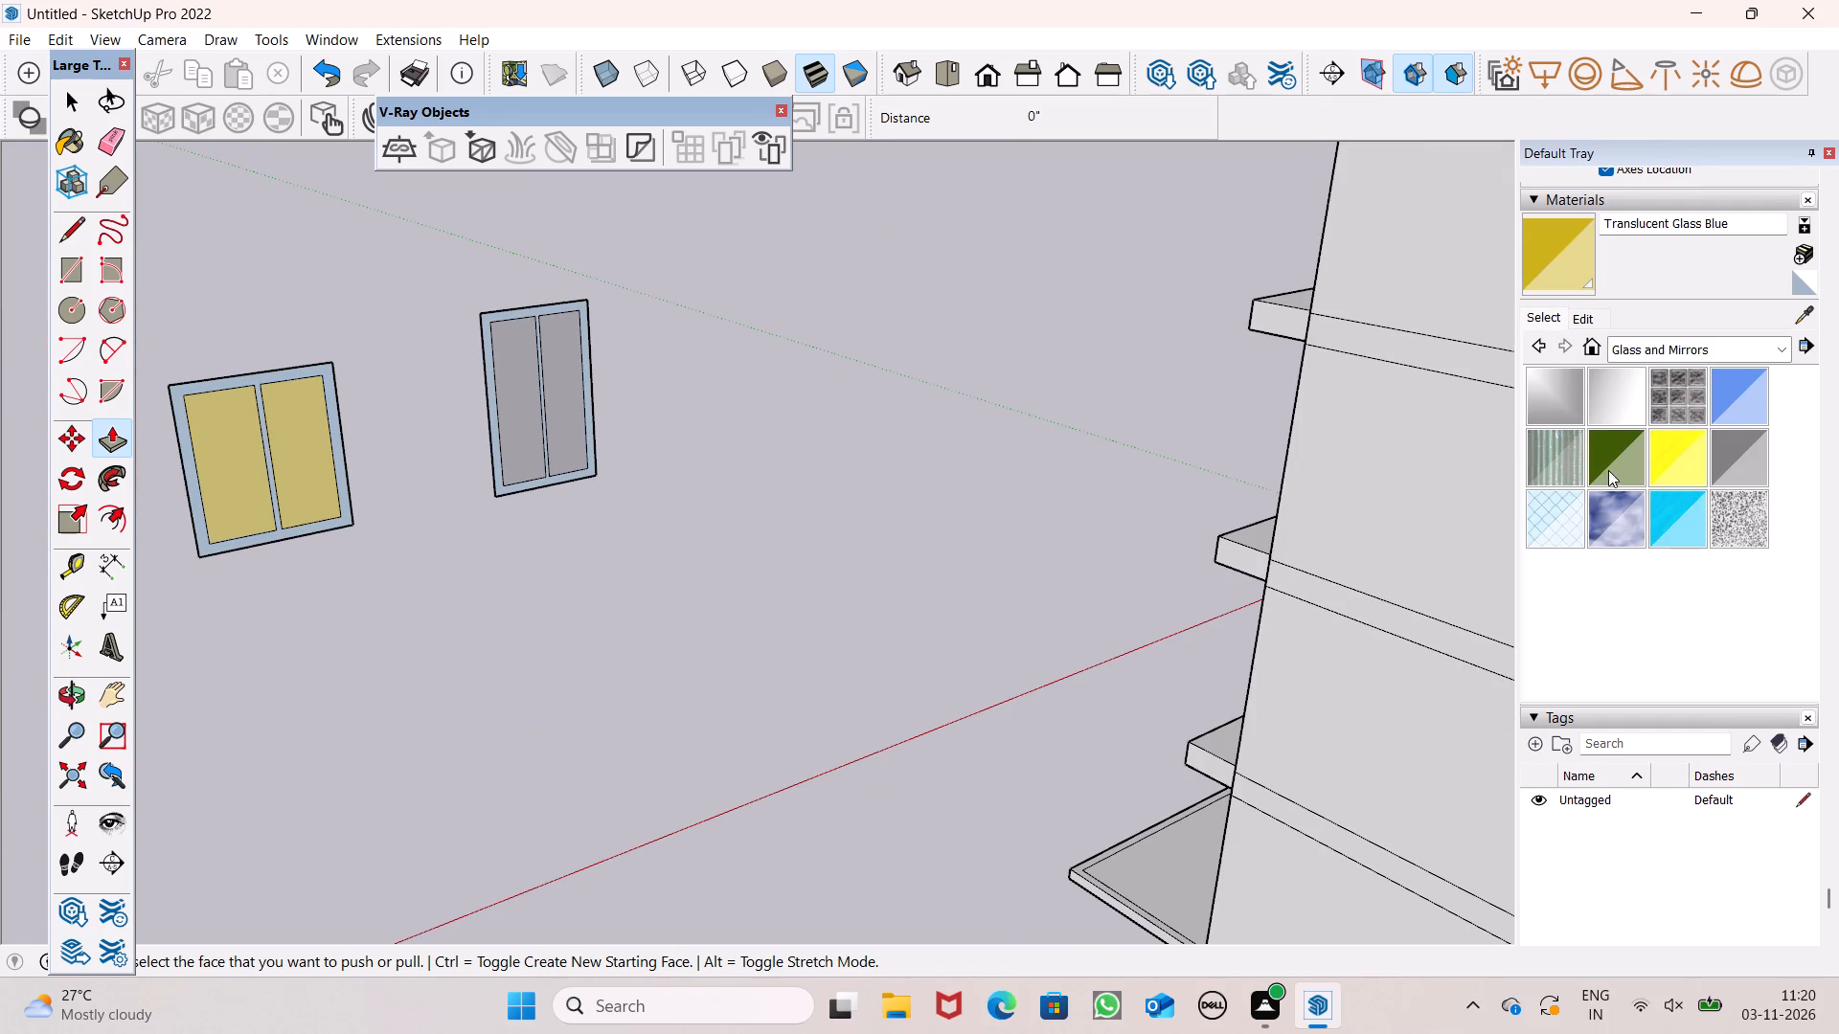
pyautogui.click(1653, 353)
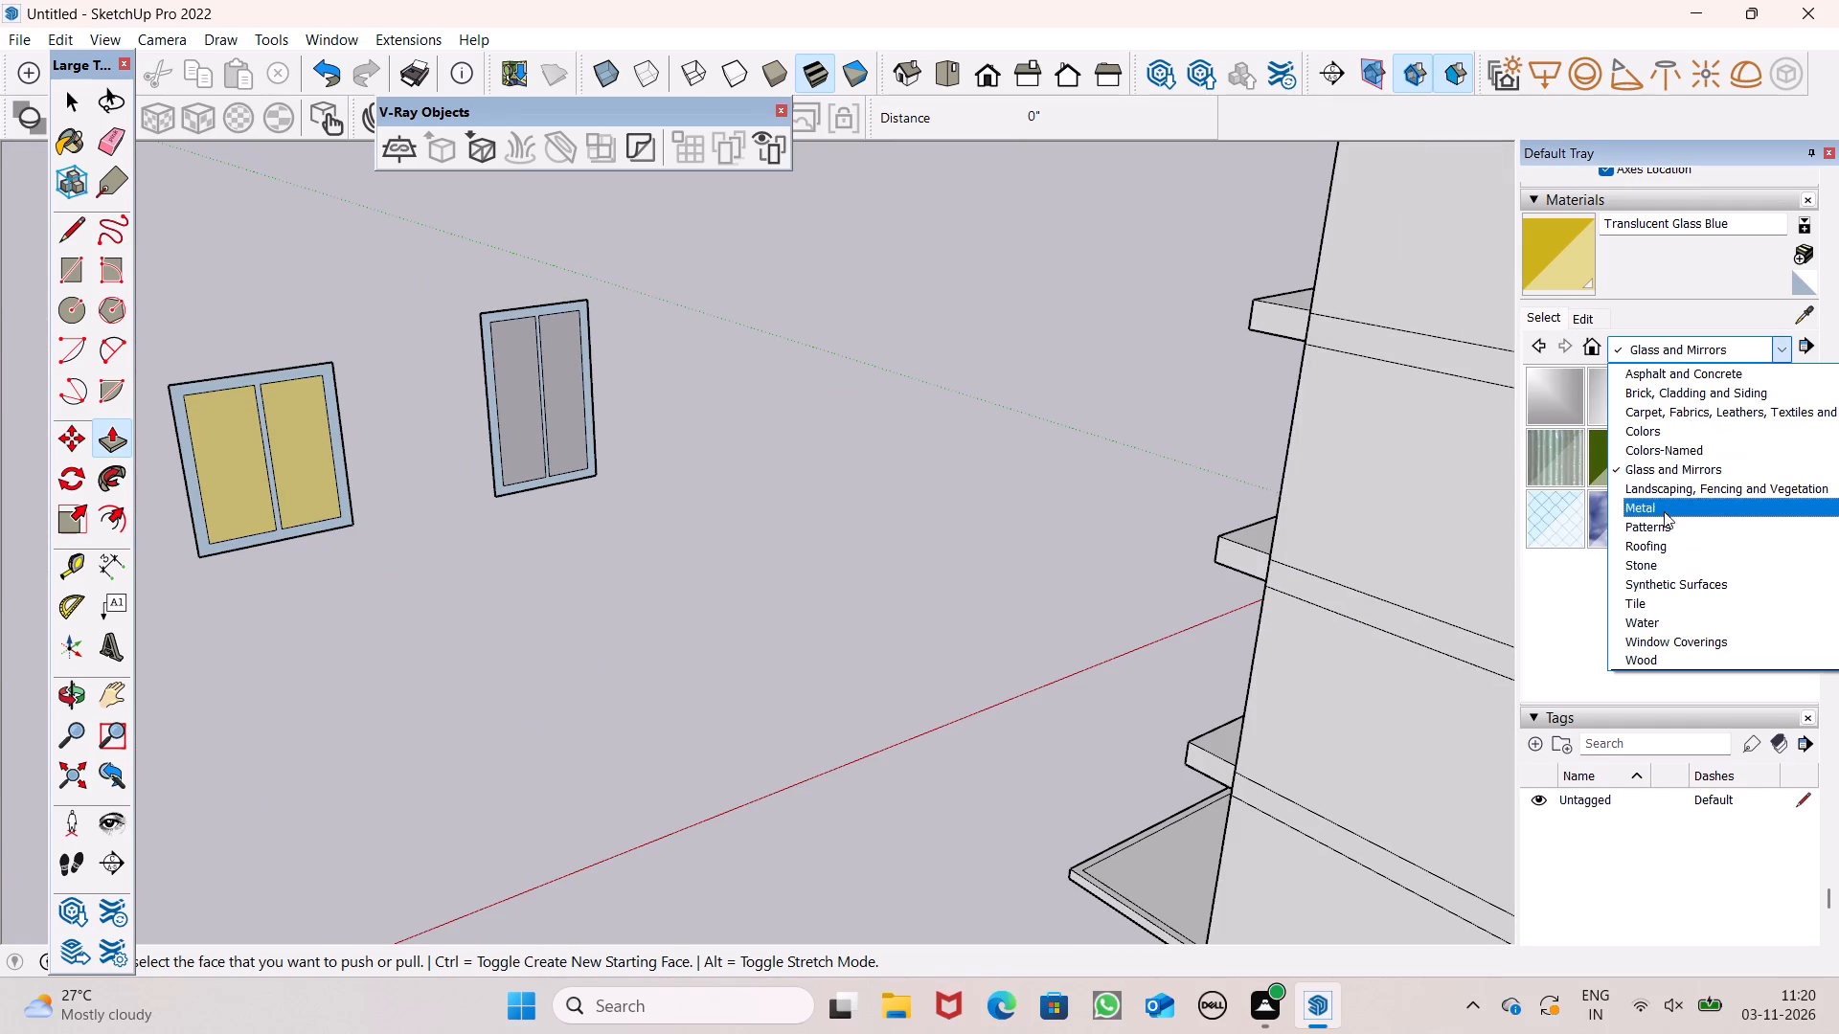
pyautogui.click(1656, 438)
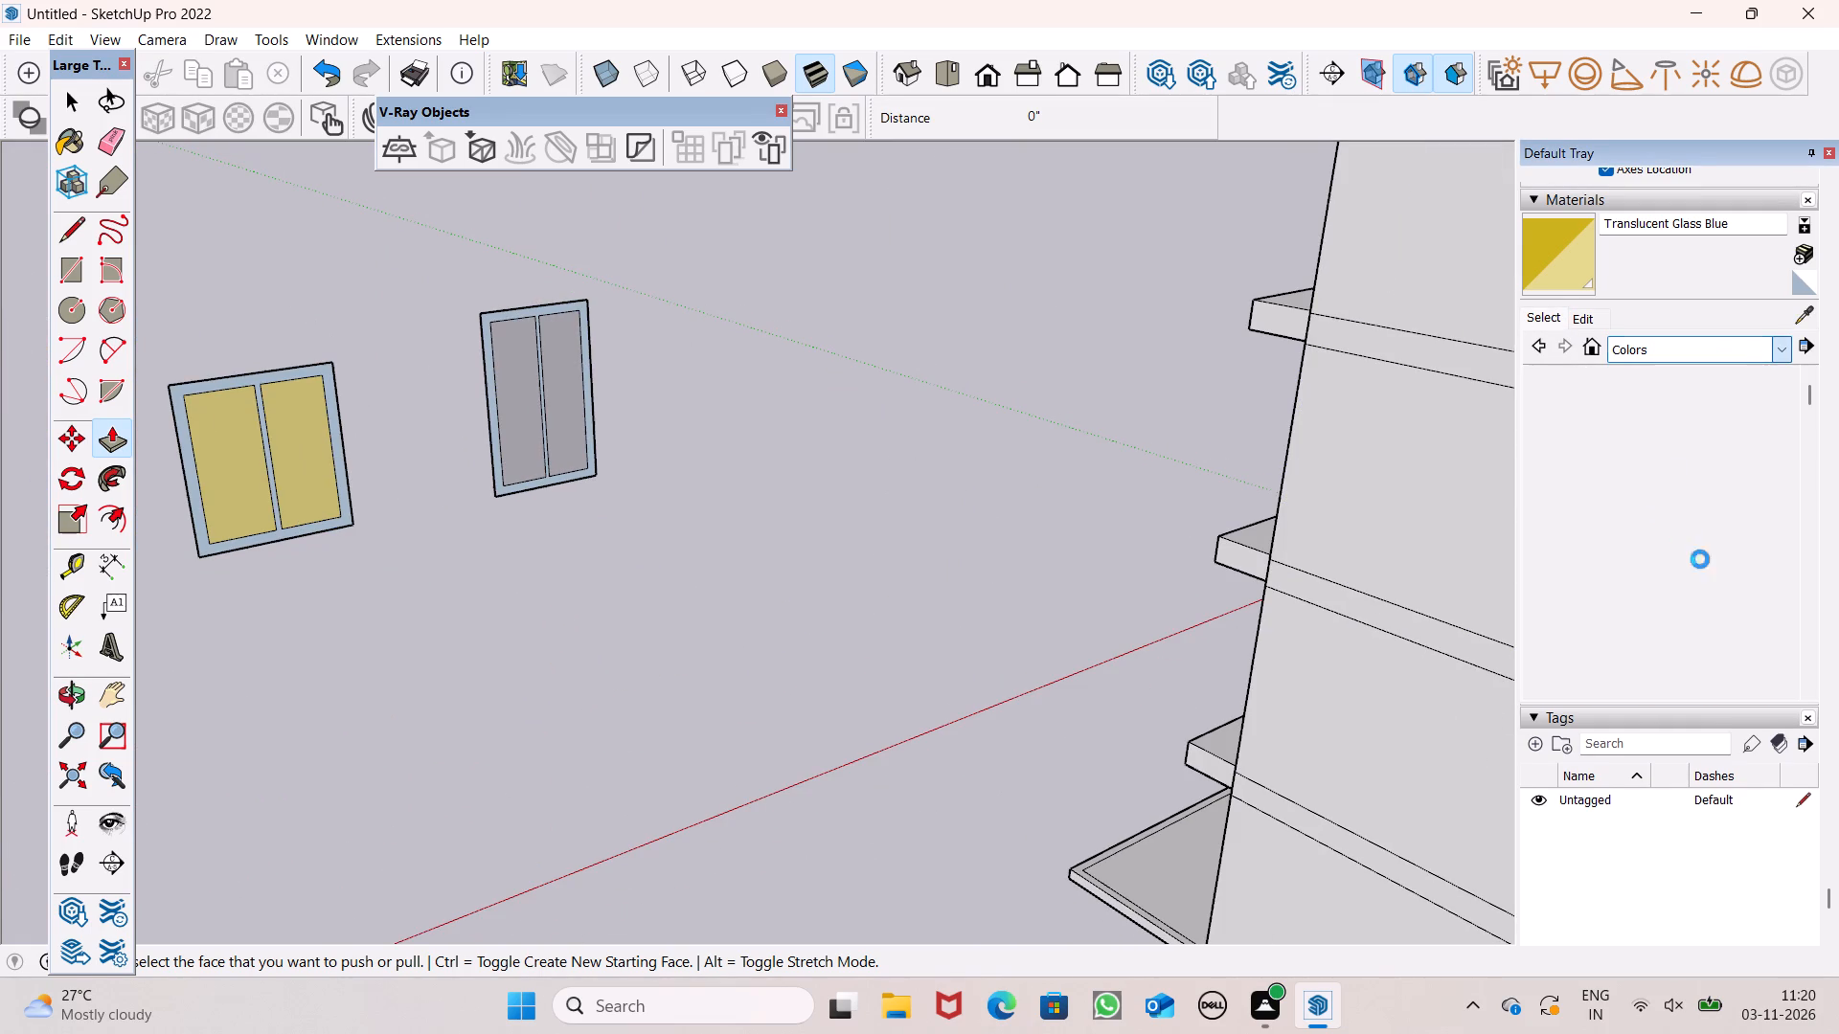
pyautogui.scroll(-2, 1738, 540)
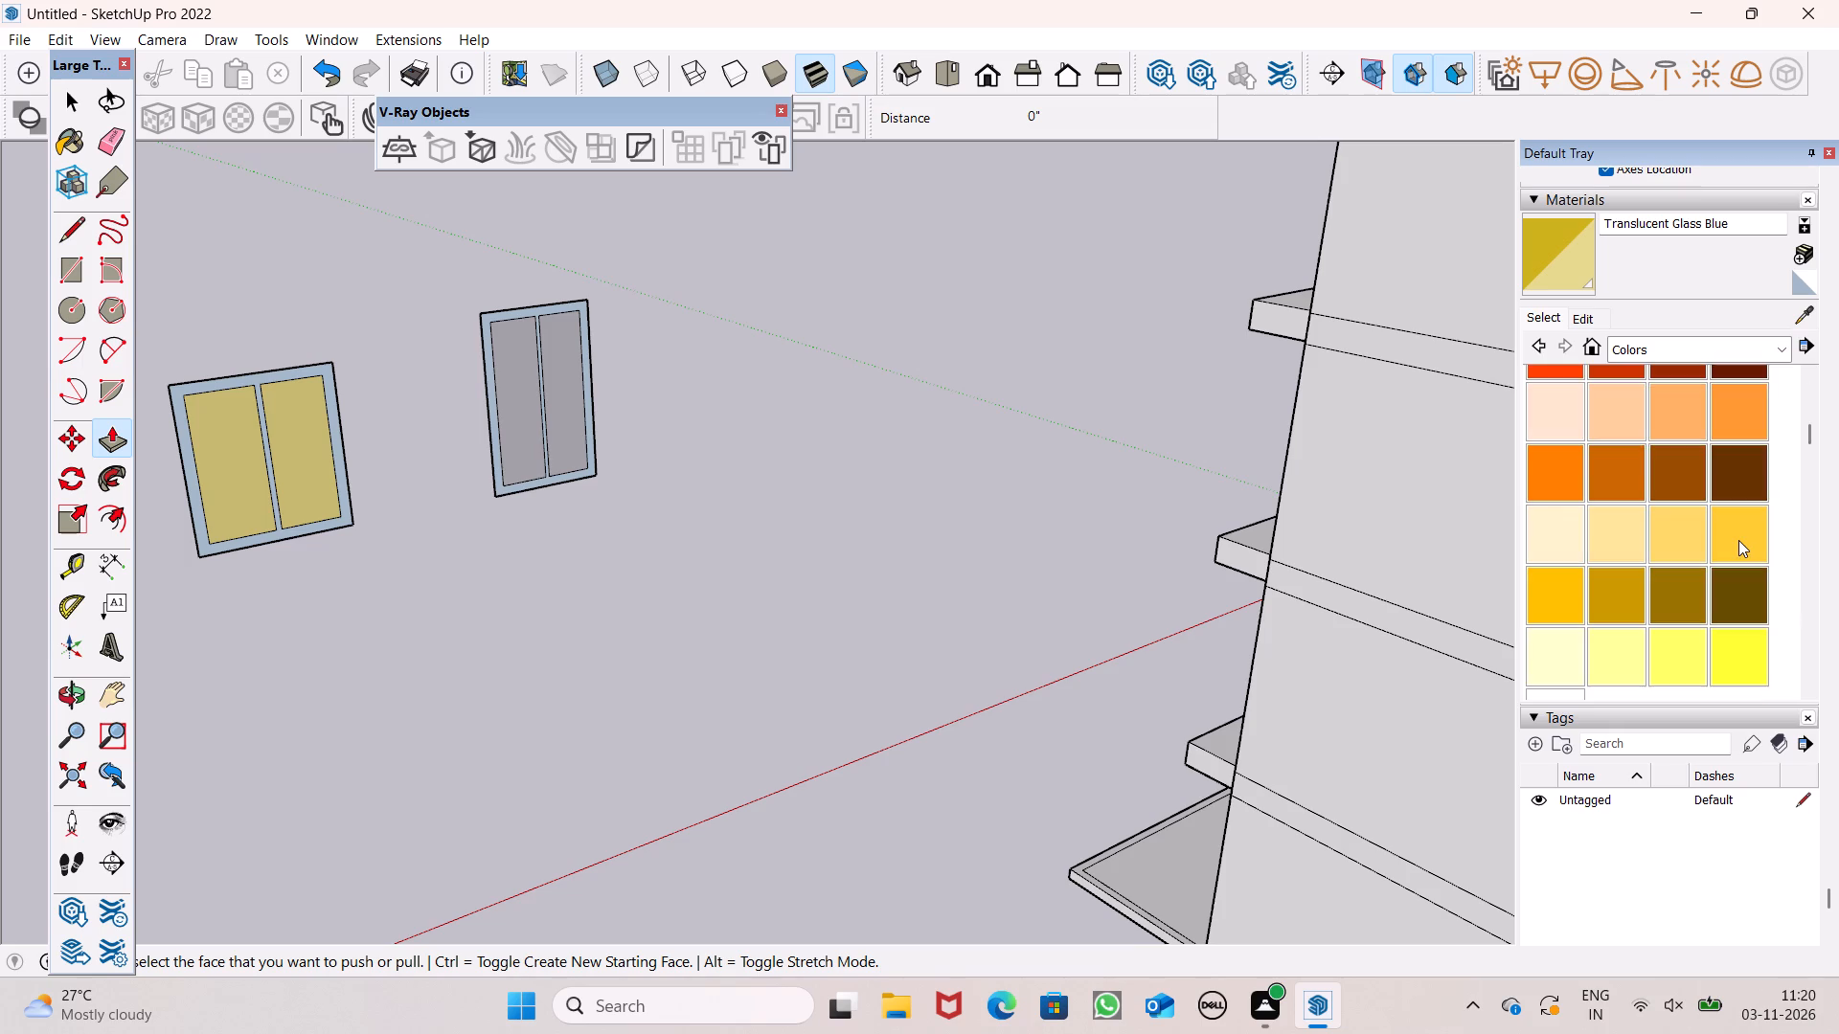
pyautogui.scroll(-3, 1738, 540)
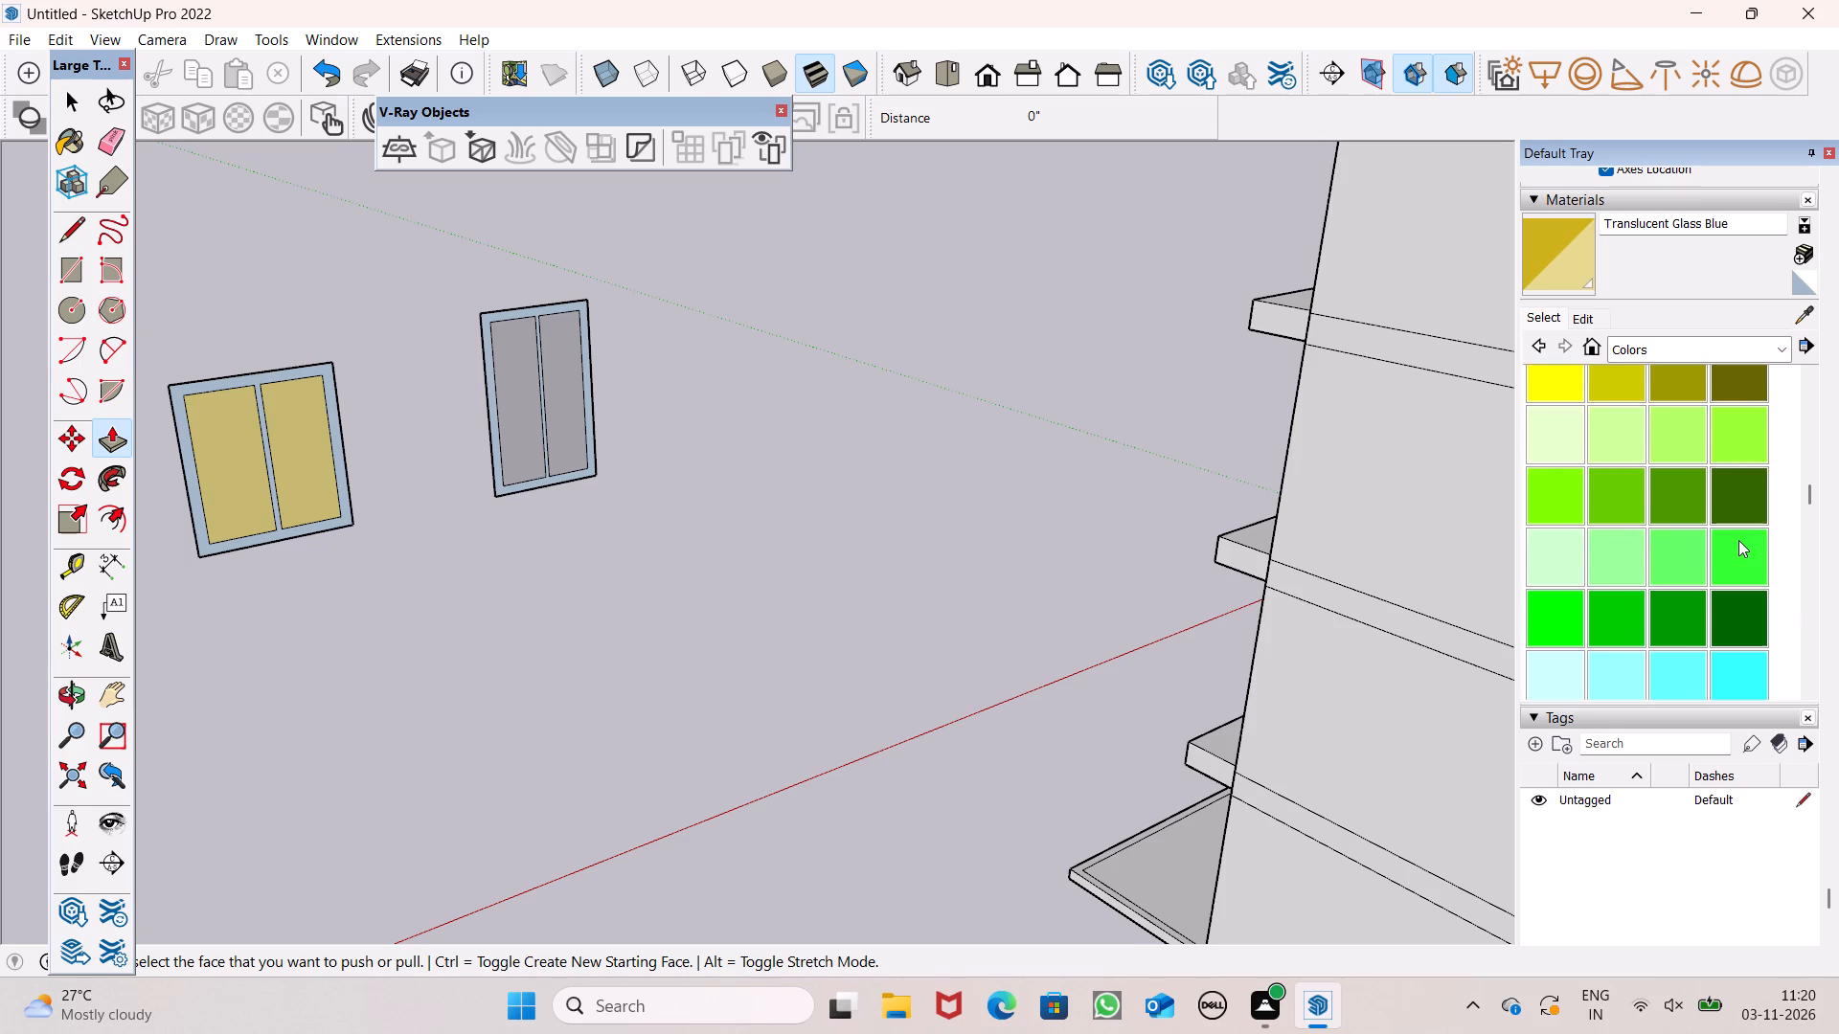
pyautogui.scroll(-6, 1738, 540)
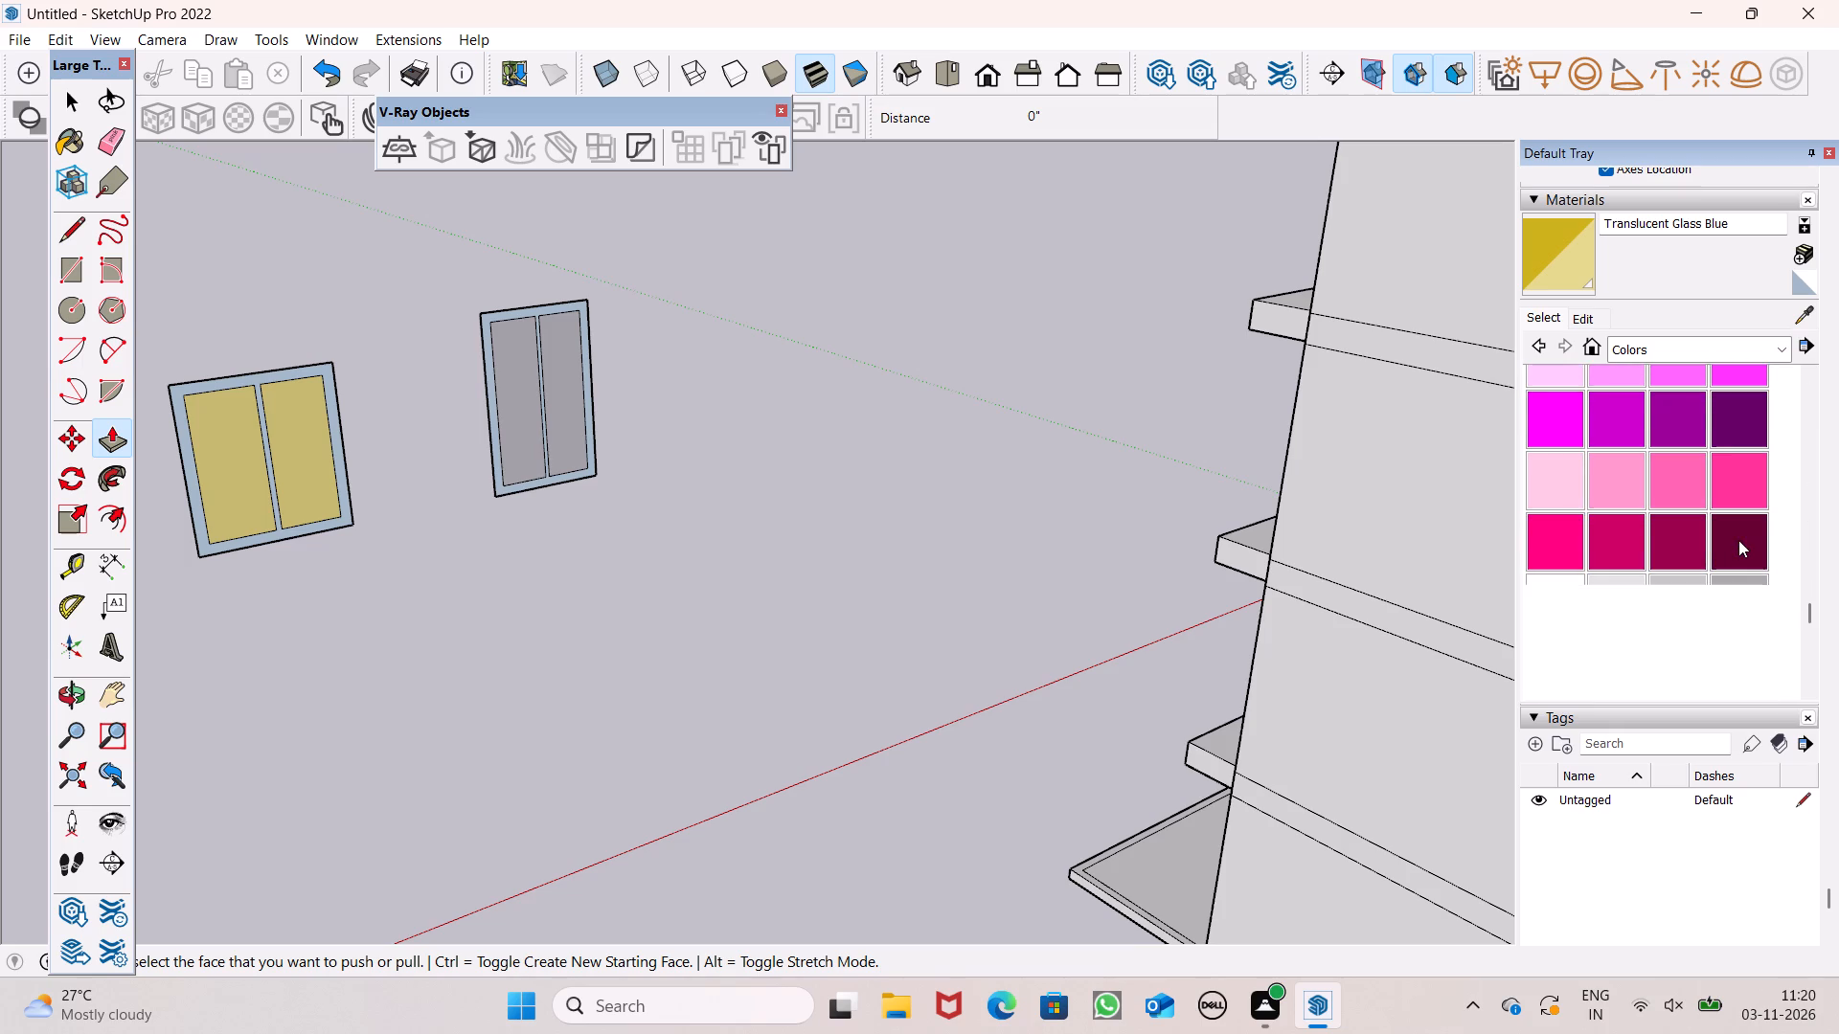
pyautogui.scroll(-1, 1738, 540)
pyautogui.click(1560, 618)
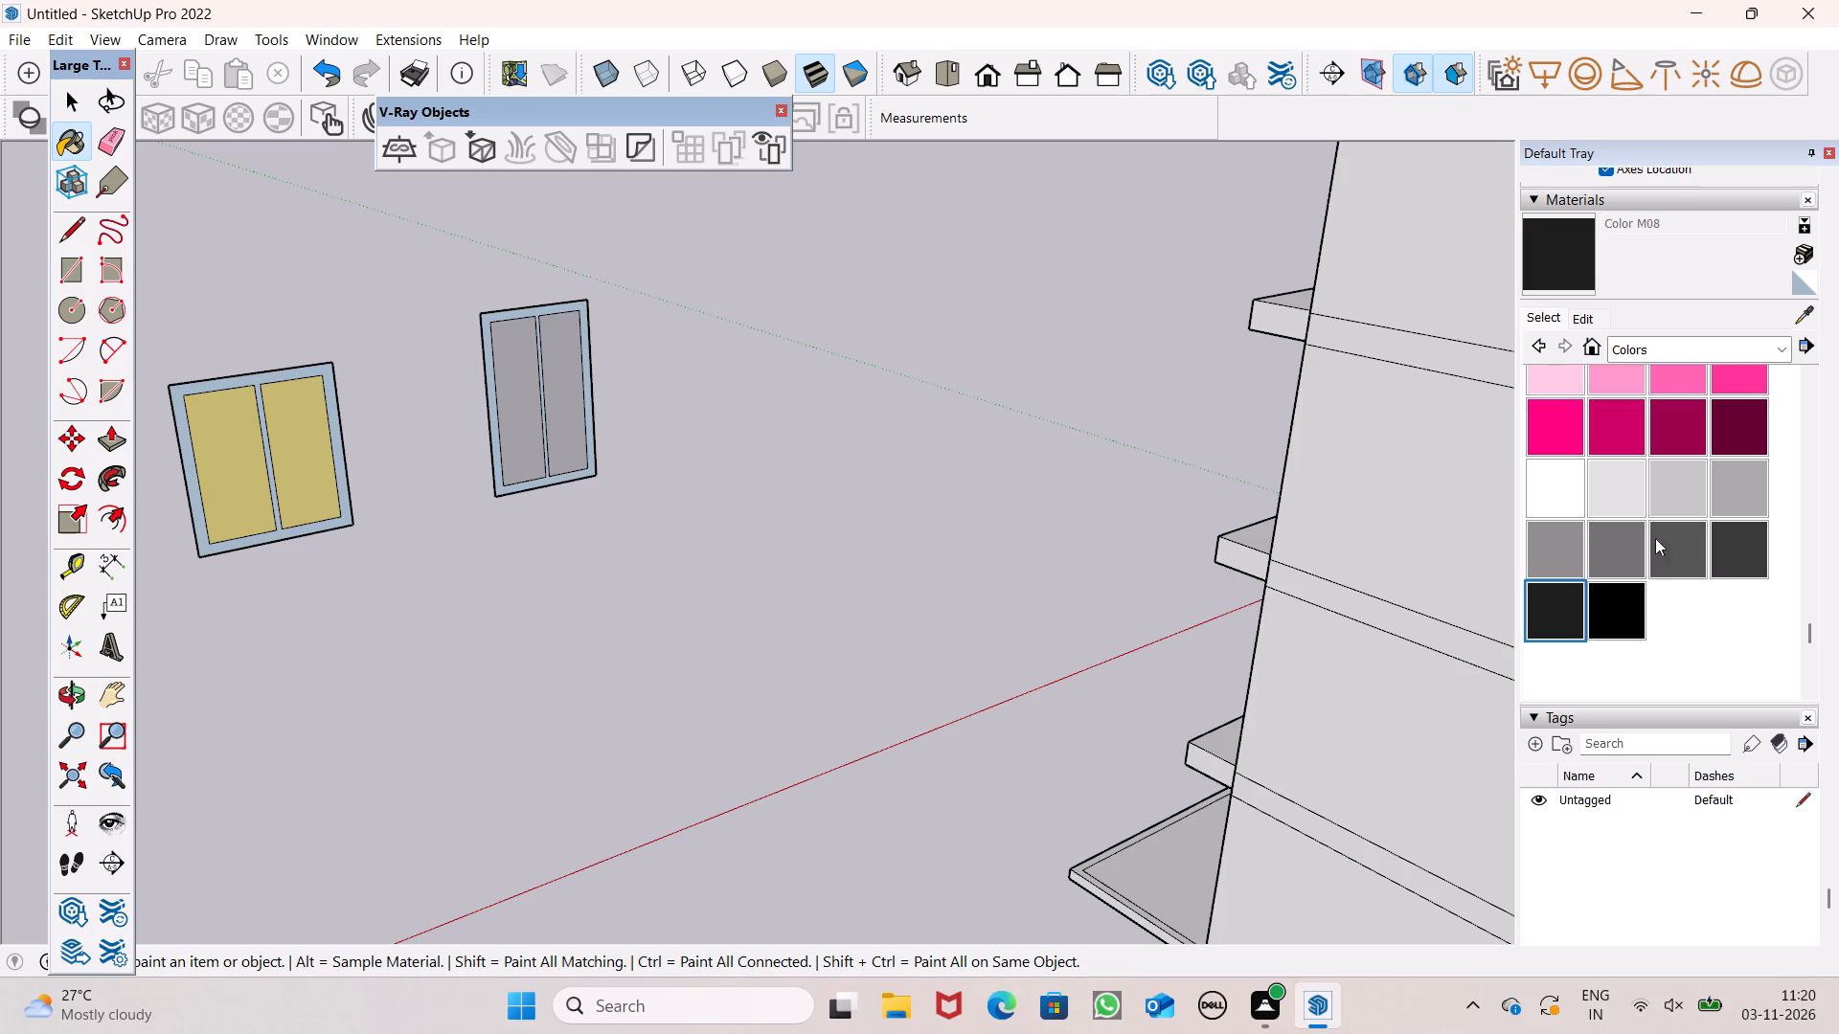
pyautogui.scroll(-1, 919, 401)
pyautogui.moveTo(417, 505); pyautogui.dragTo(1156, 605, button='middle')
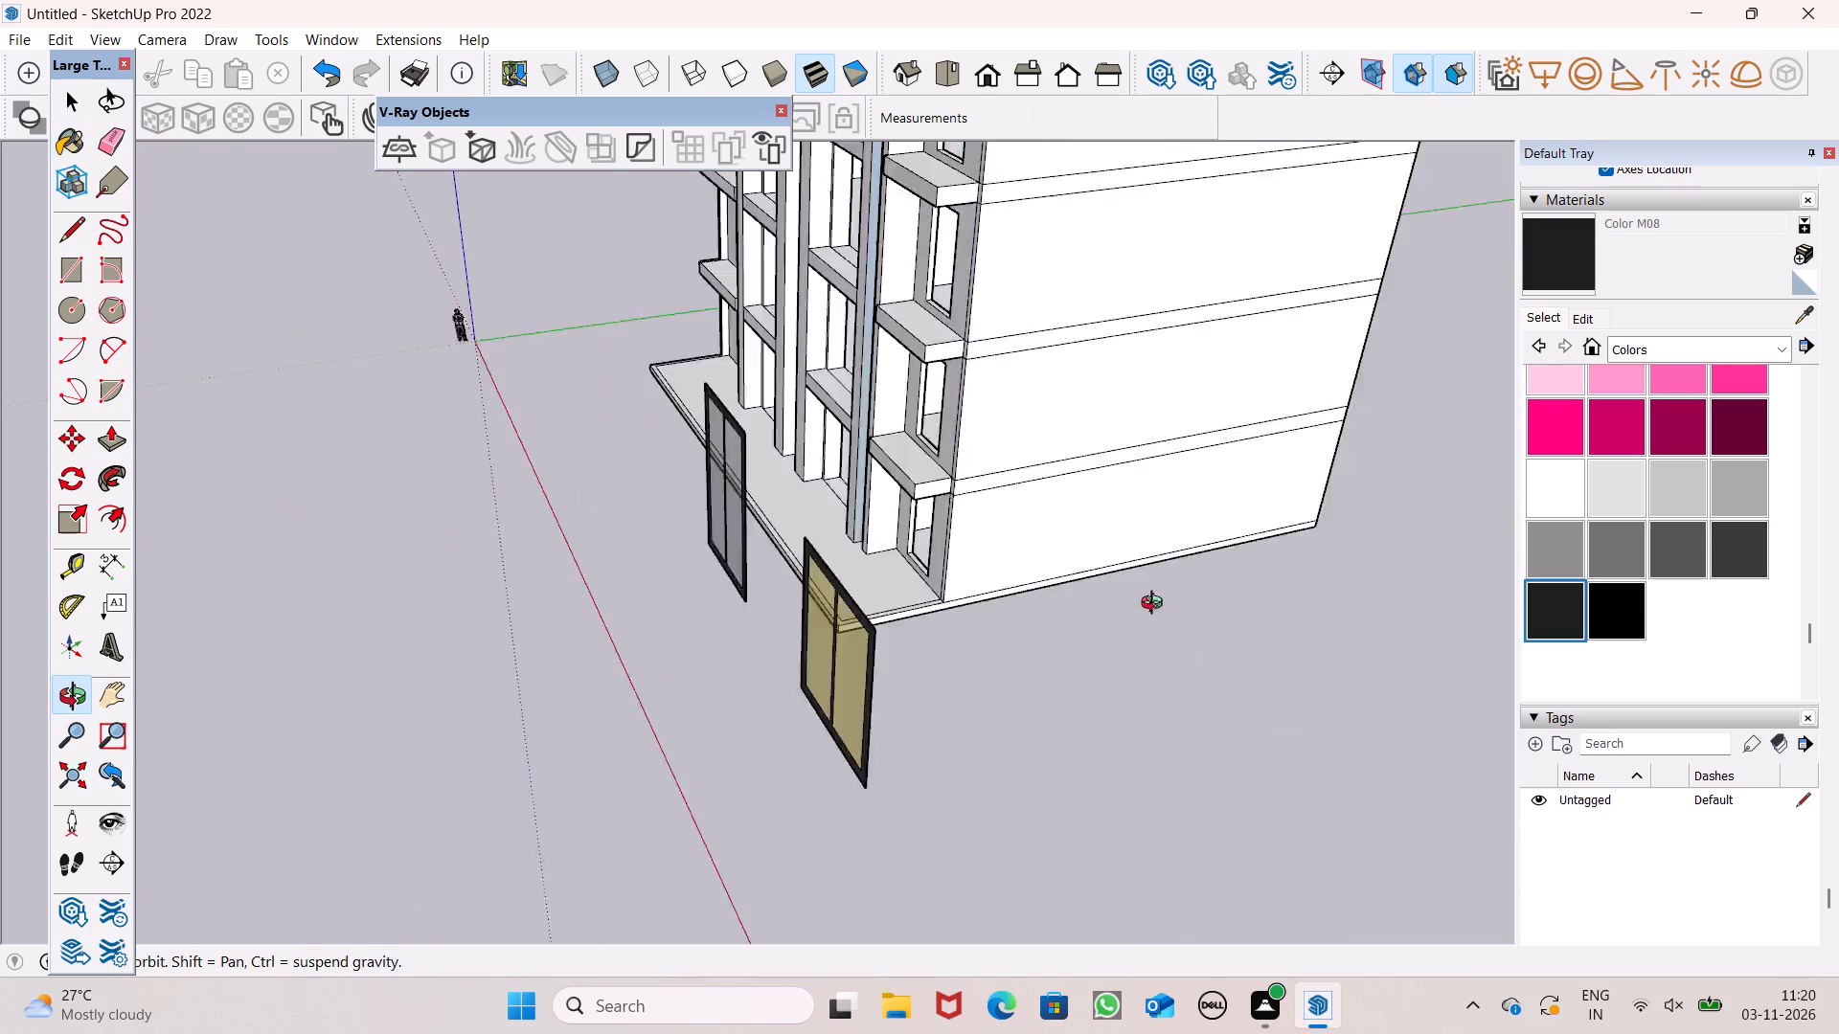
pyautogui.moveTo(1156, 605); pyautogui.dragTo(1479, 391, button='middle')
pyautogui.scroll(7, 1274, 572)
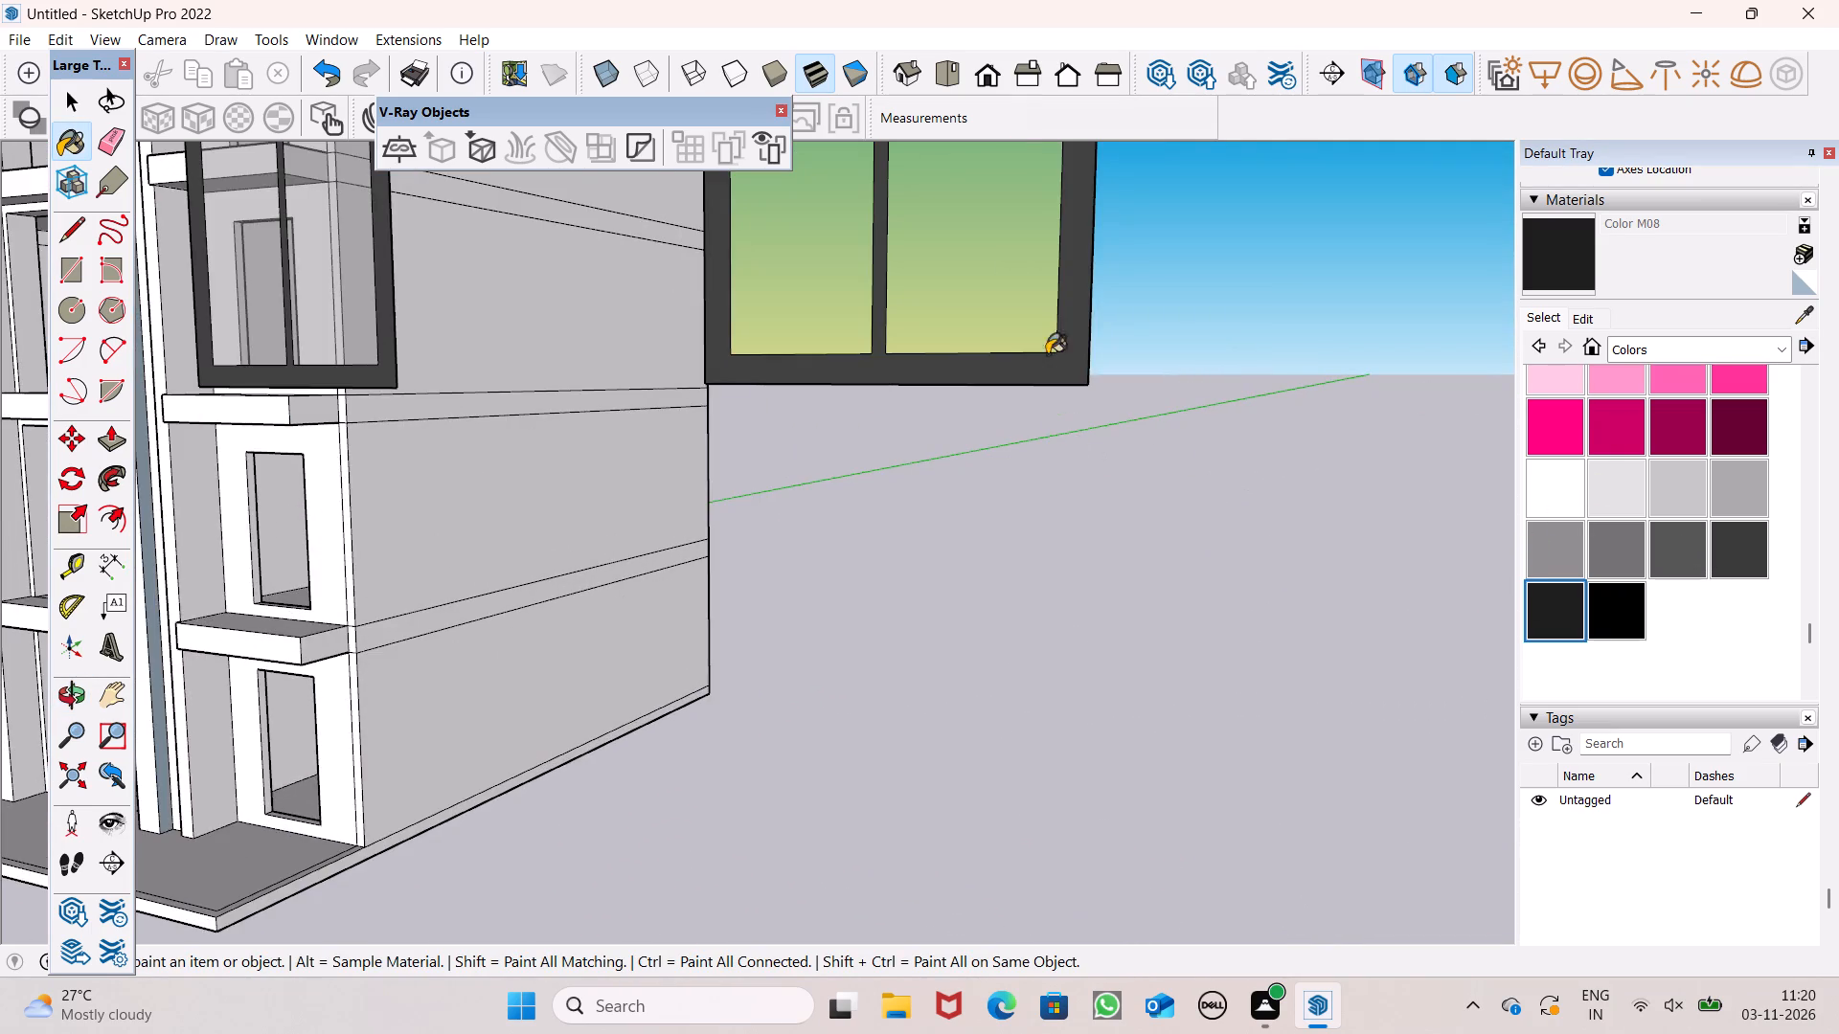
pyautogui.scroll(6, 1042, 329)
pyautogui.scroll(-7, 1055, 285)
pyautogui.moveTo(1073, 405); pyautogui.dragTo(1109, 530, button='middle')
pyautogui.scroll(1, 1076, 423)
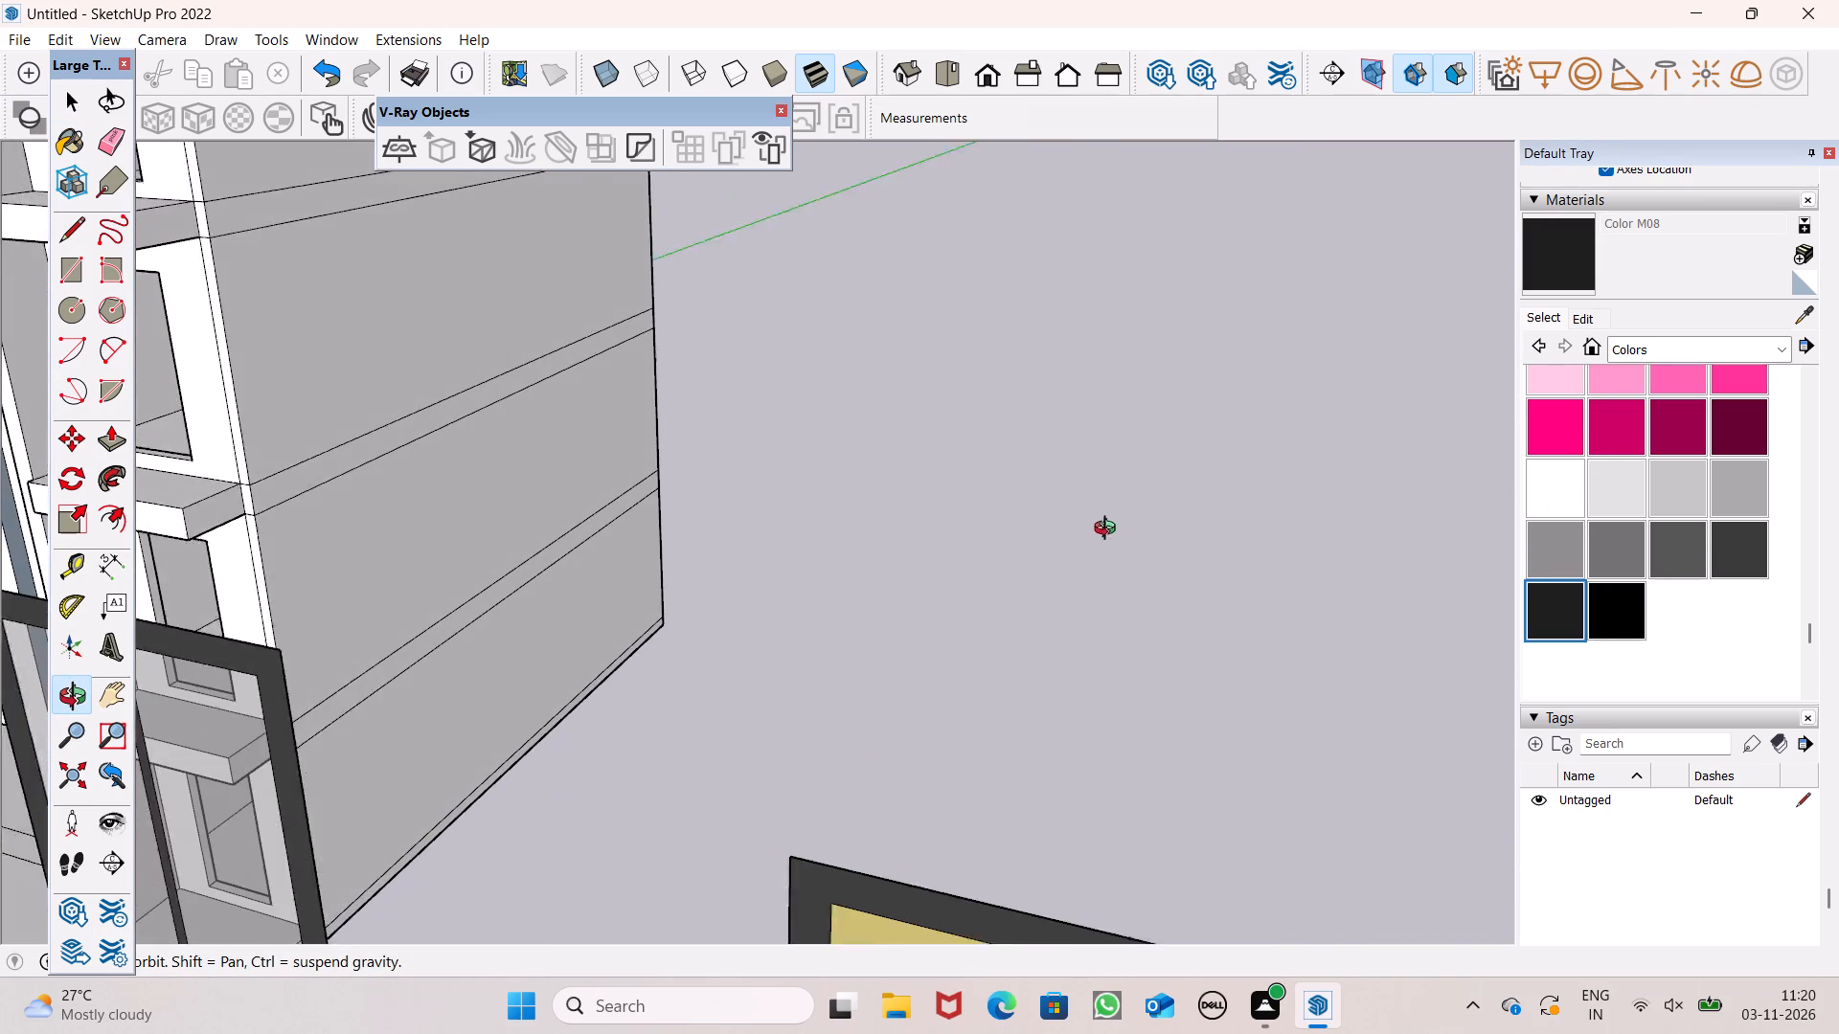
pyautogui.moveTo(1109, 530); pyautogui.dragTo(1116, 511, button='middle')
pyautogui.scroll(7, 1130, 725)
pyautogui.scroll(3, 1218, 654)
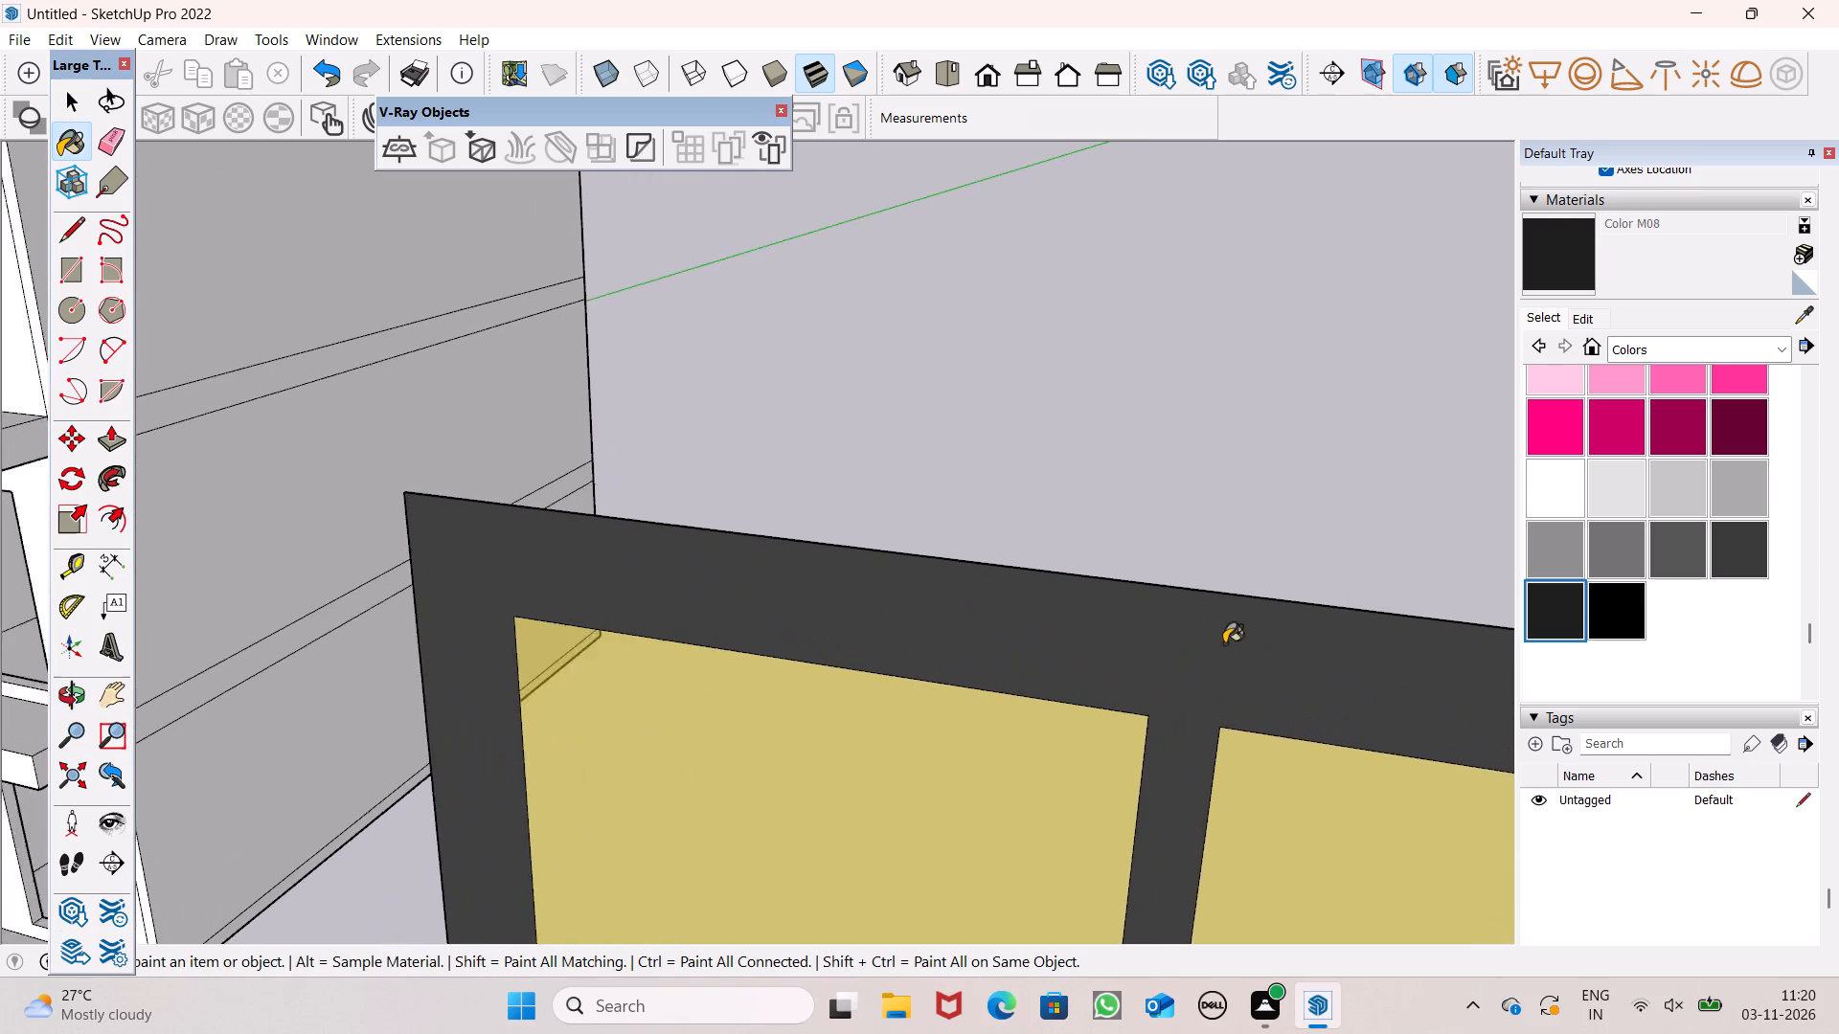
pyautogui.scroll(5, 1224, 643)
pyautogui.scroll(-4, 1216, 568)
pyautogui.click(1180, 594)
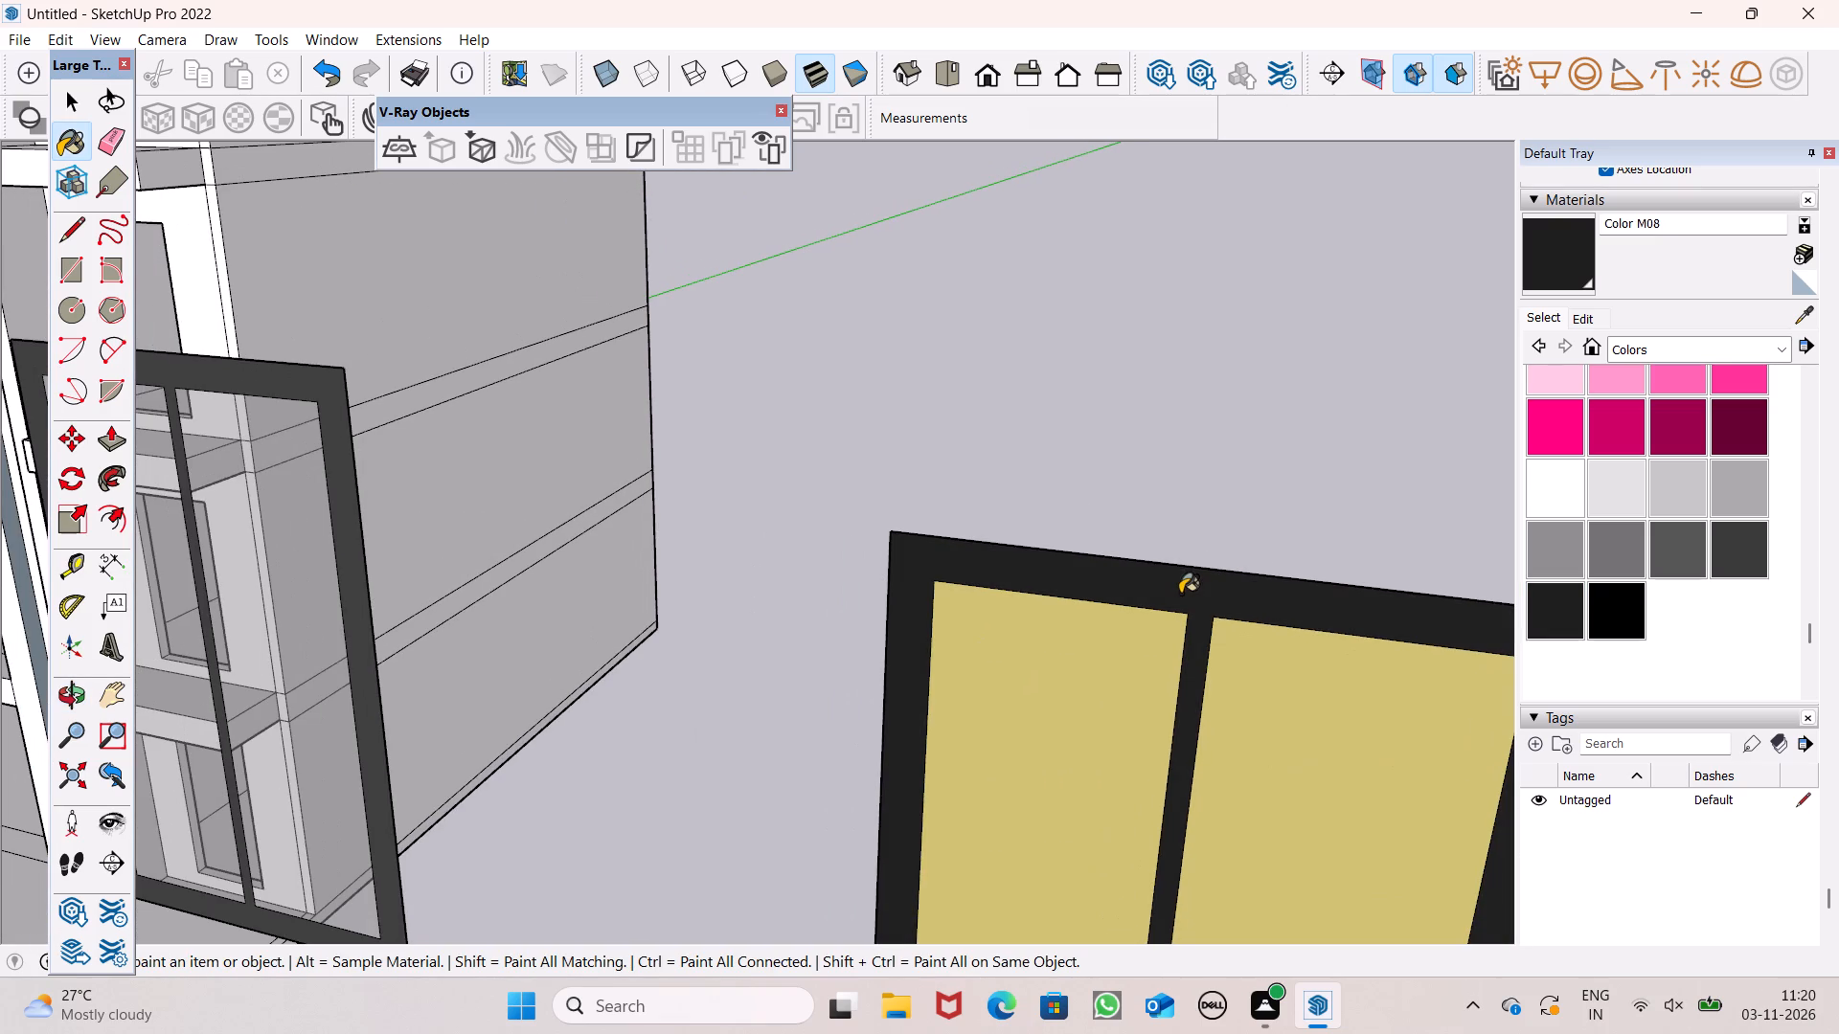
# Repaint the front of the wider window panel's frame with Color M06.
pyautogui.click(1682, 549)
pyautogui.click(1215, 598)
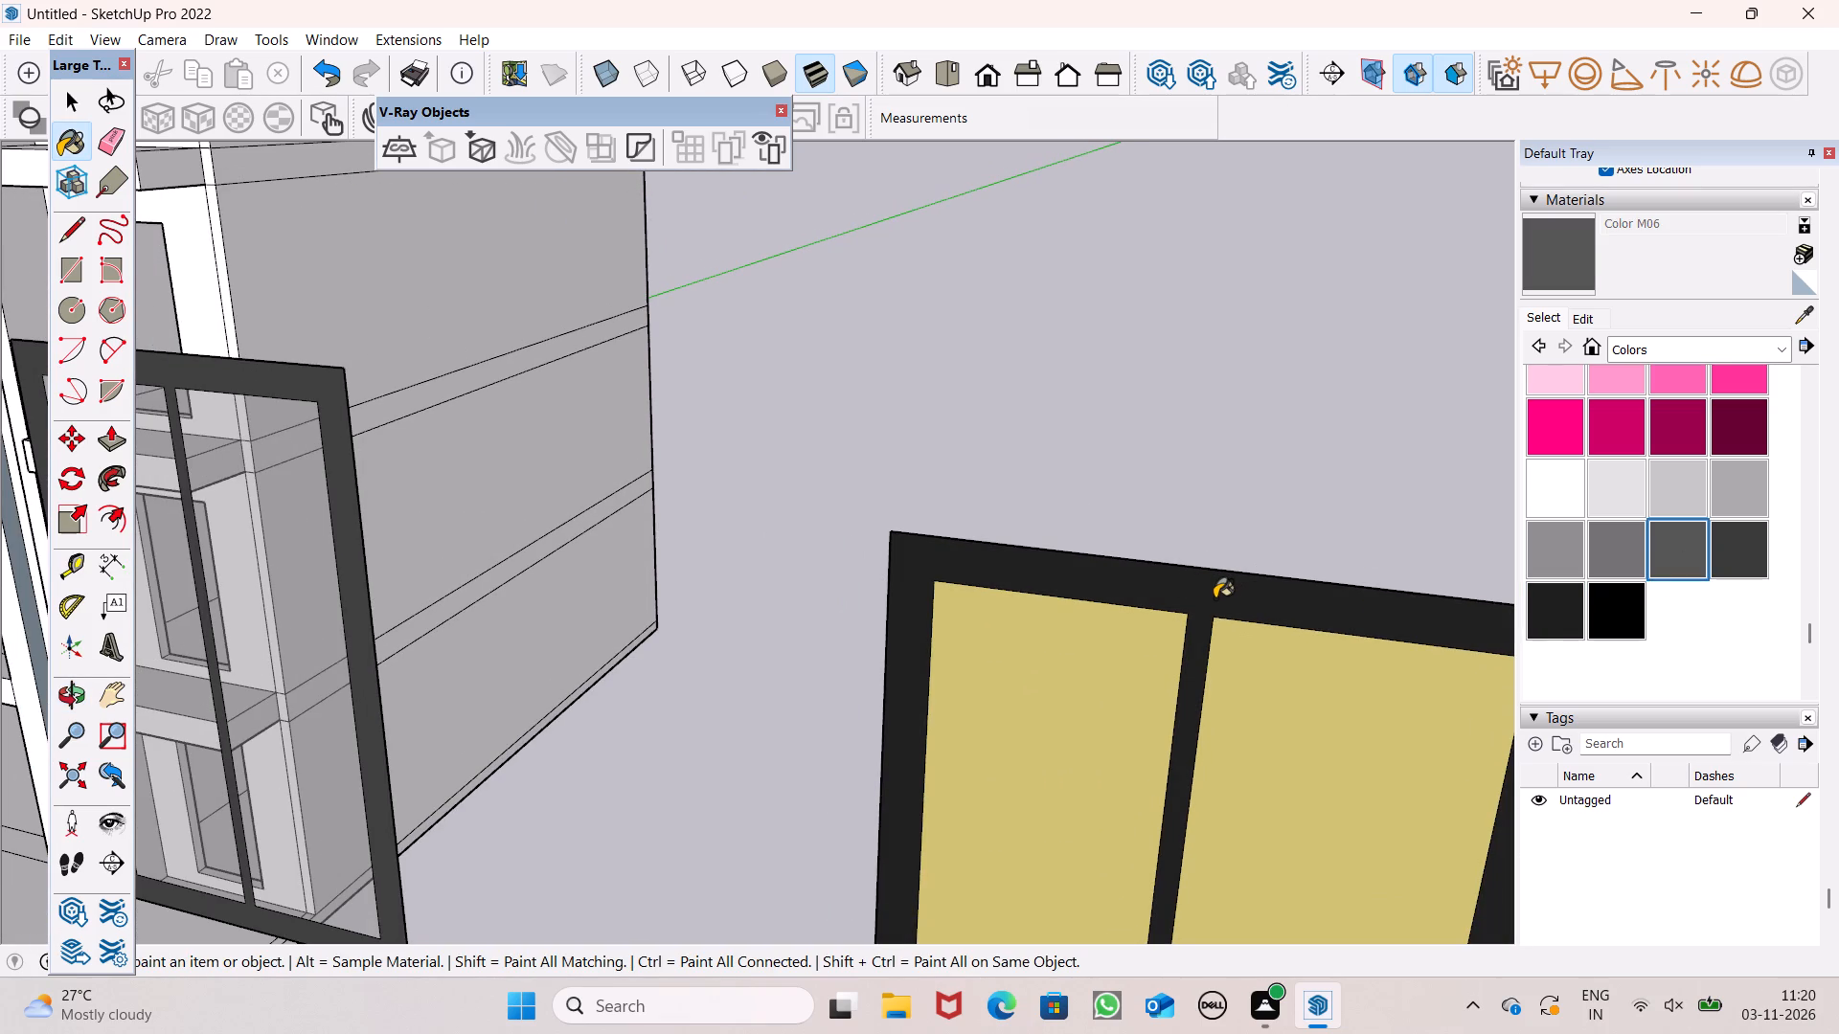
# Paint the front and back faces of the narrower window panel's frame with Color M07.
pyautogui.moveTo(414, 532); pyautogui.dragTo(565, 515, button='middle')
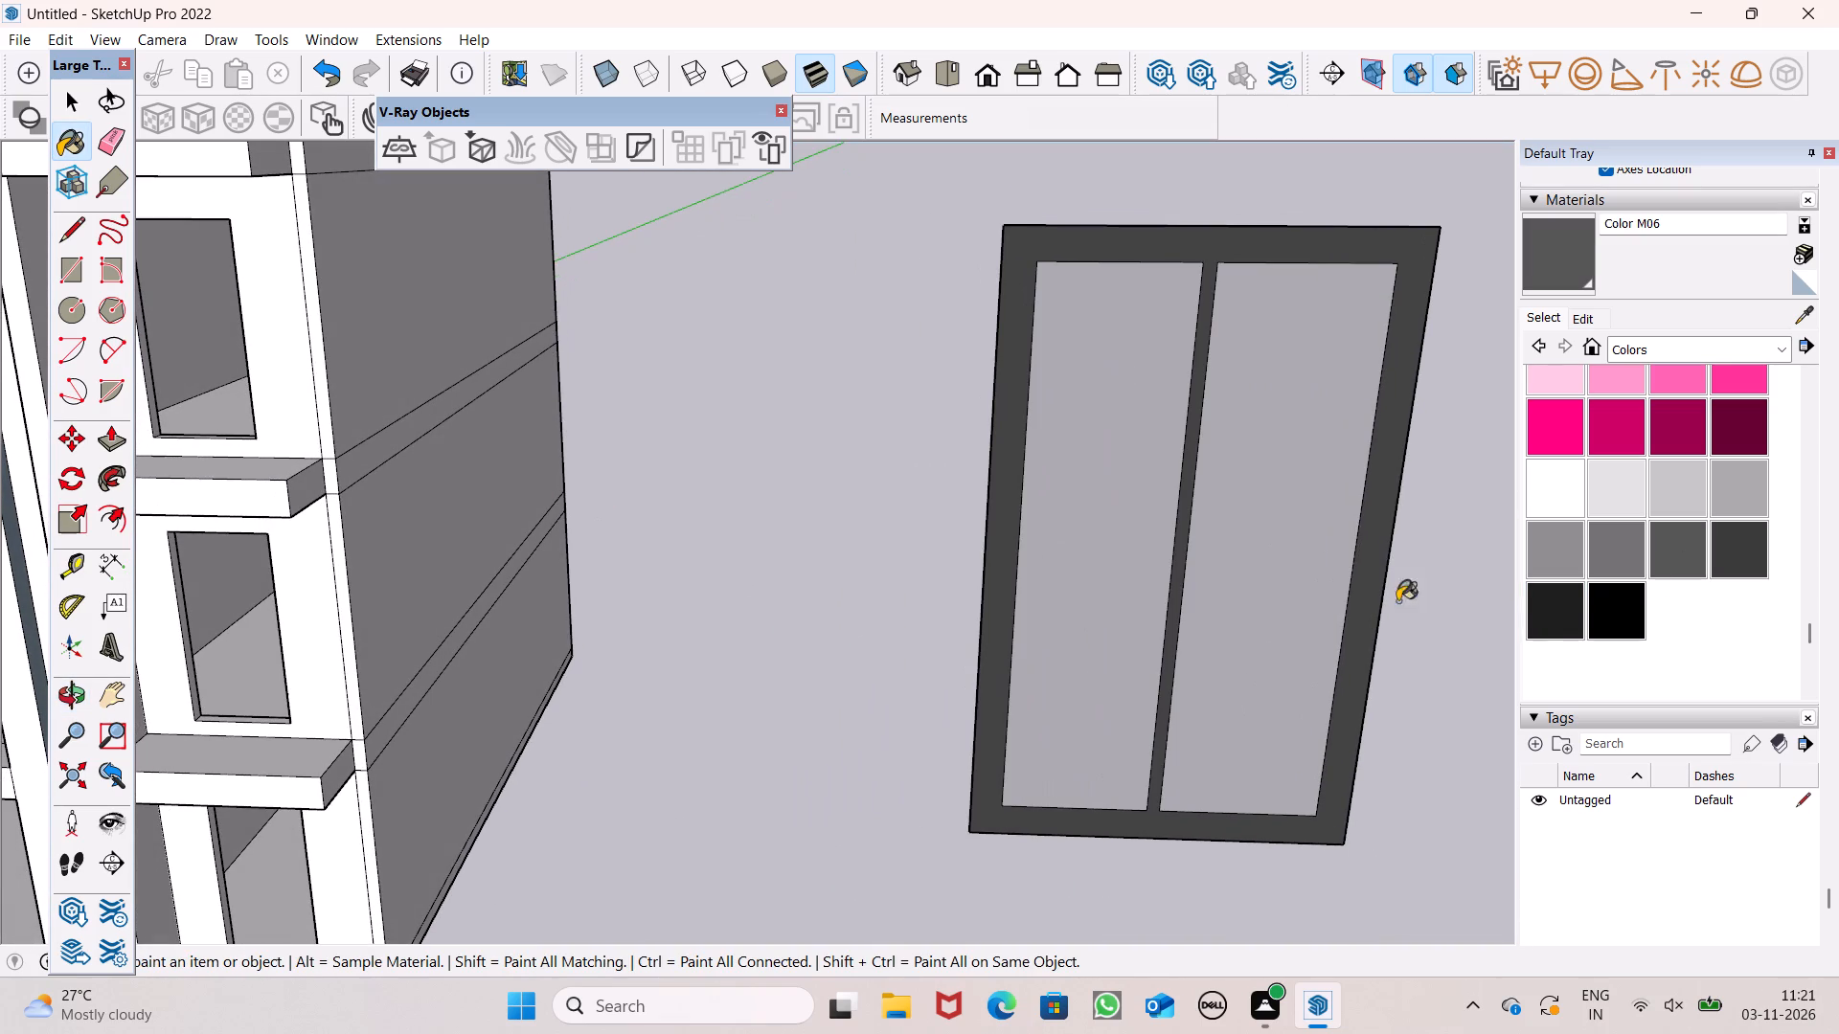
pyautogui.click(1751, 548)
pyautogui.moveTo(1232, 440); pyautogui.dragTo(982, 436, button='middle')
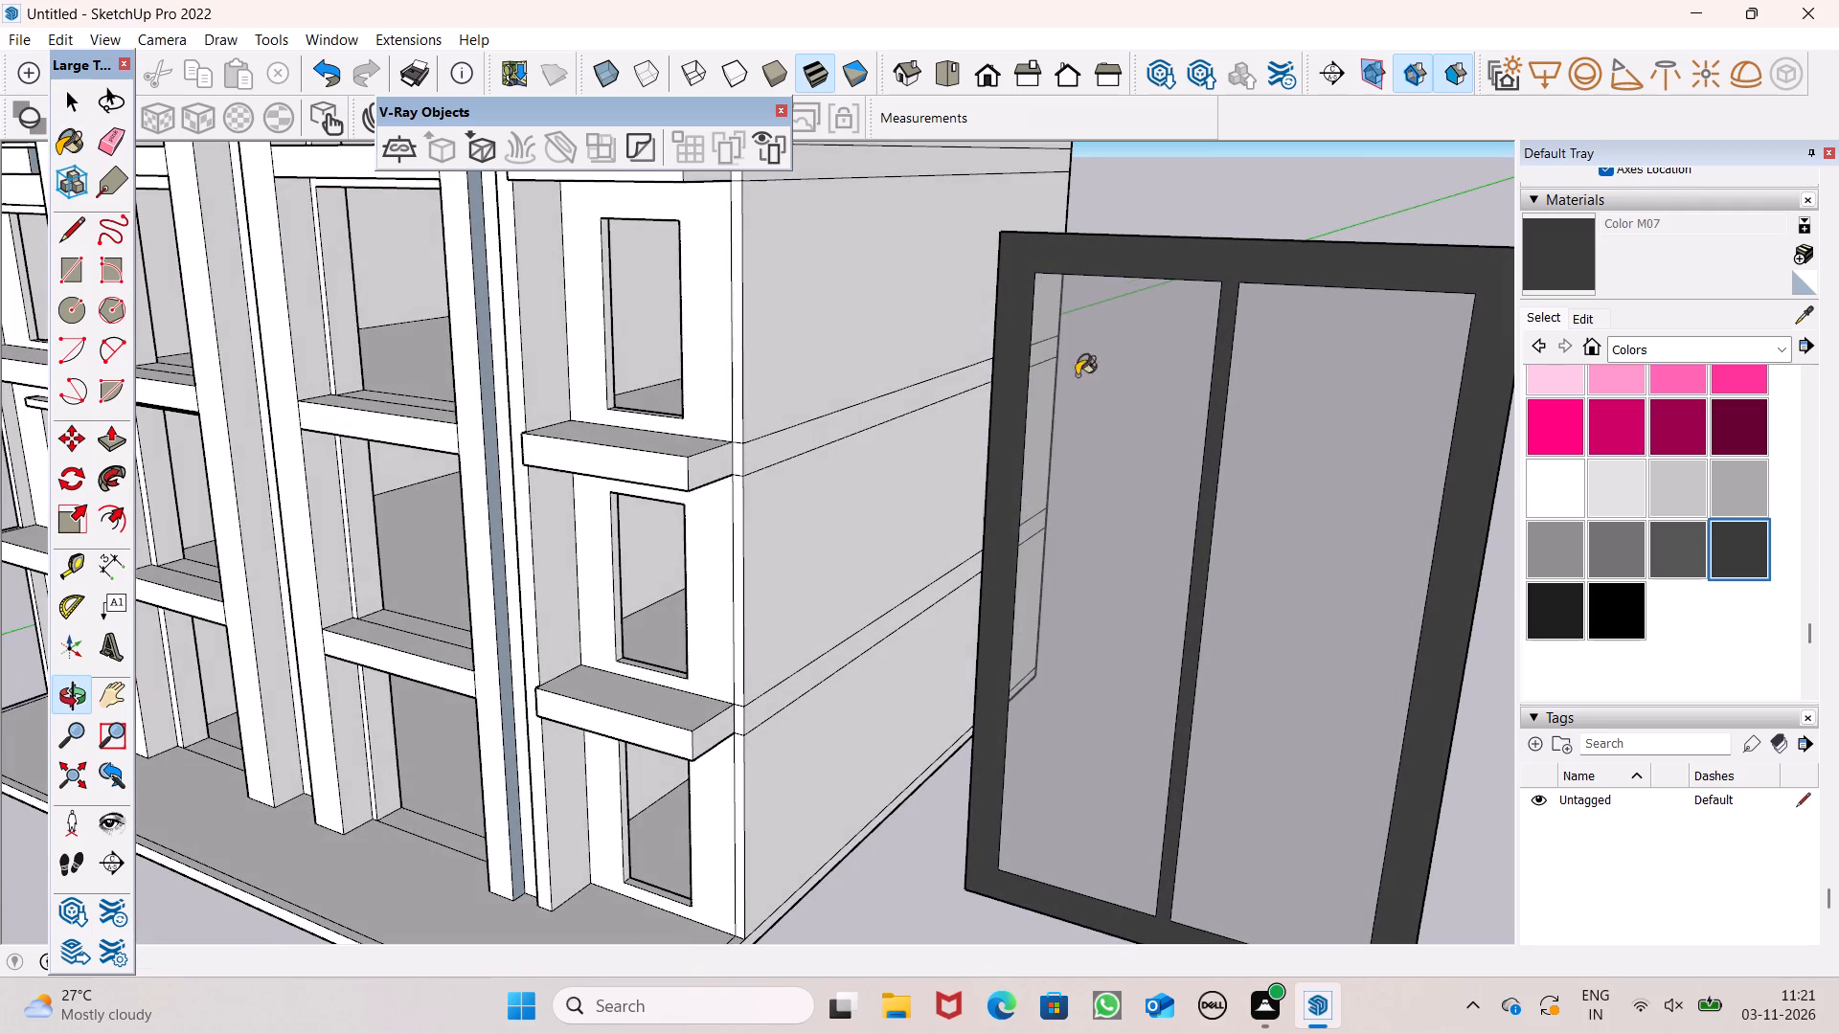
pyautogui.scroll(3, 1237, 298)
pyautogui.click(1244, 259)
pyautogui.scroll(-3, 1243, 258)
pyautogui.moveTo(1012, 331); pyautogui.dragTo(588, 408, button='middle')
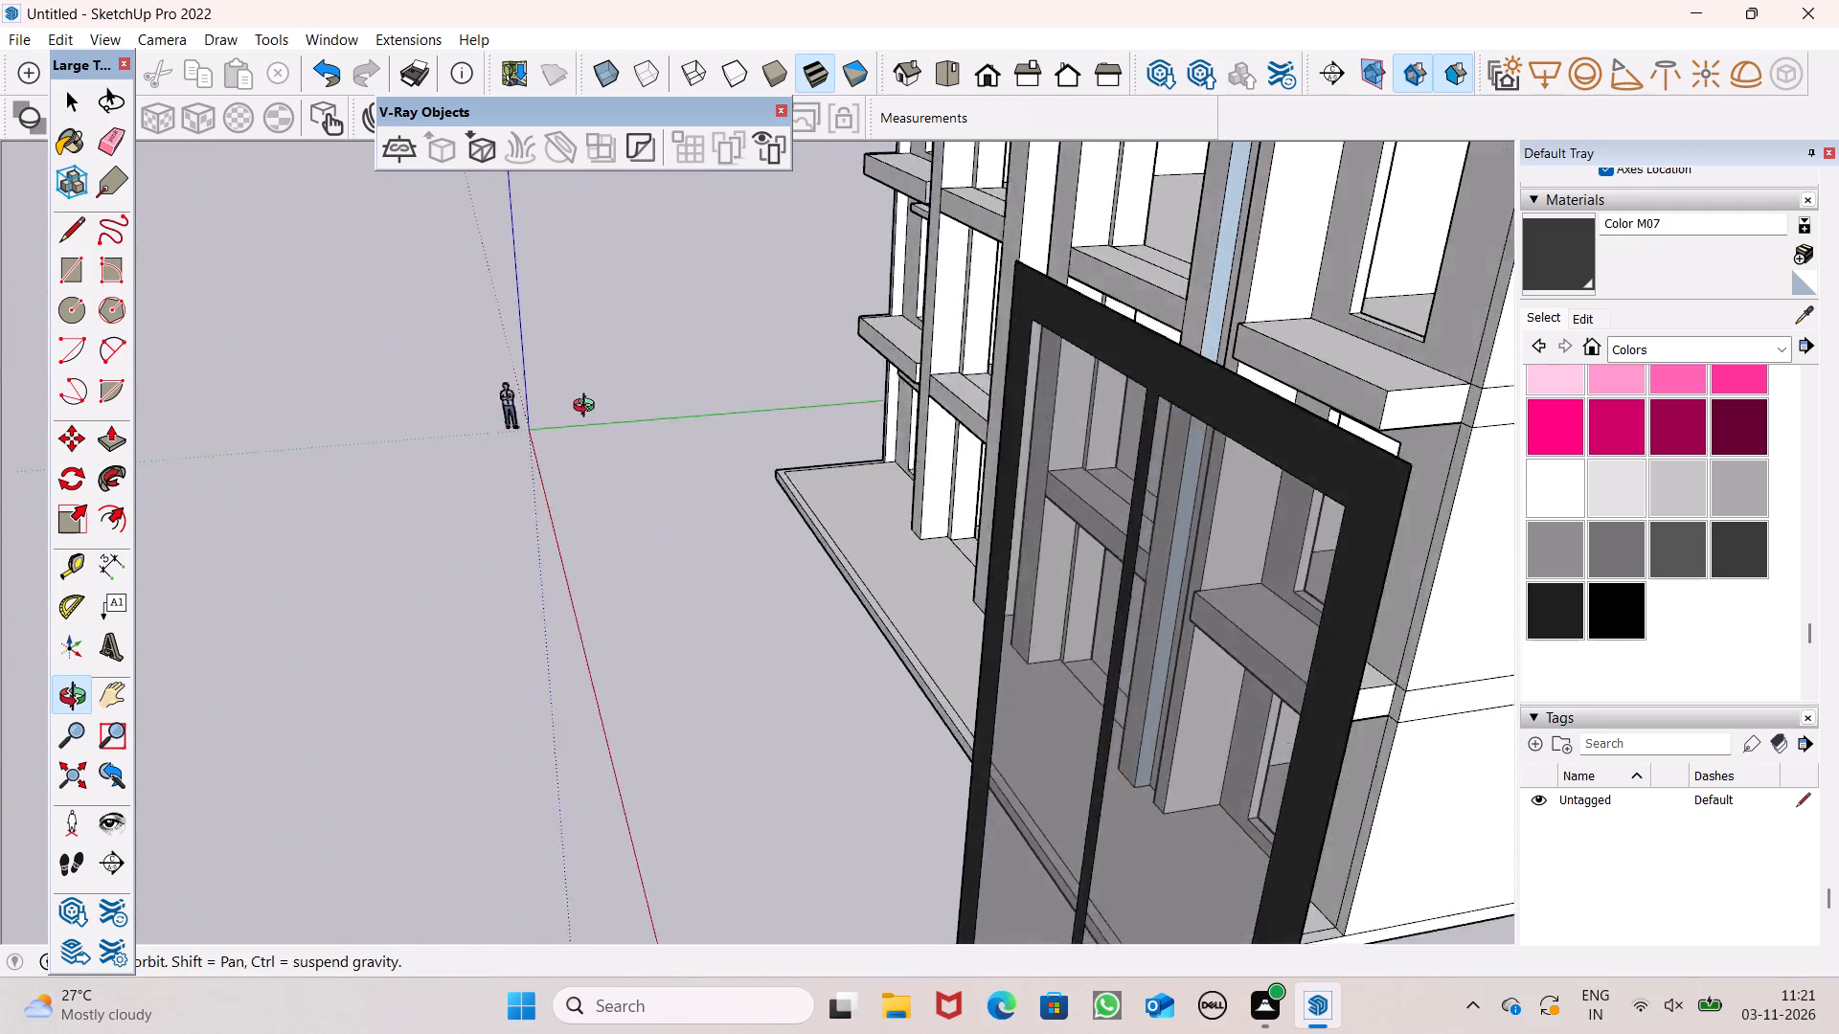
pyautogui.moveTo(588, 408); pyautogui.dragTo(248, 452, button='middle')
pyautogui.click(620, 573)
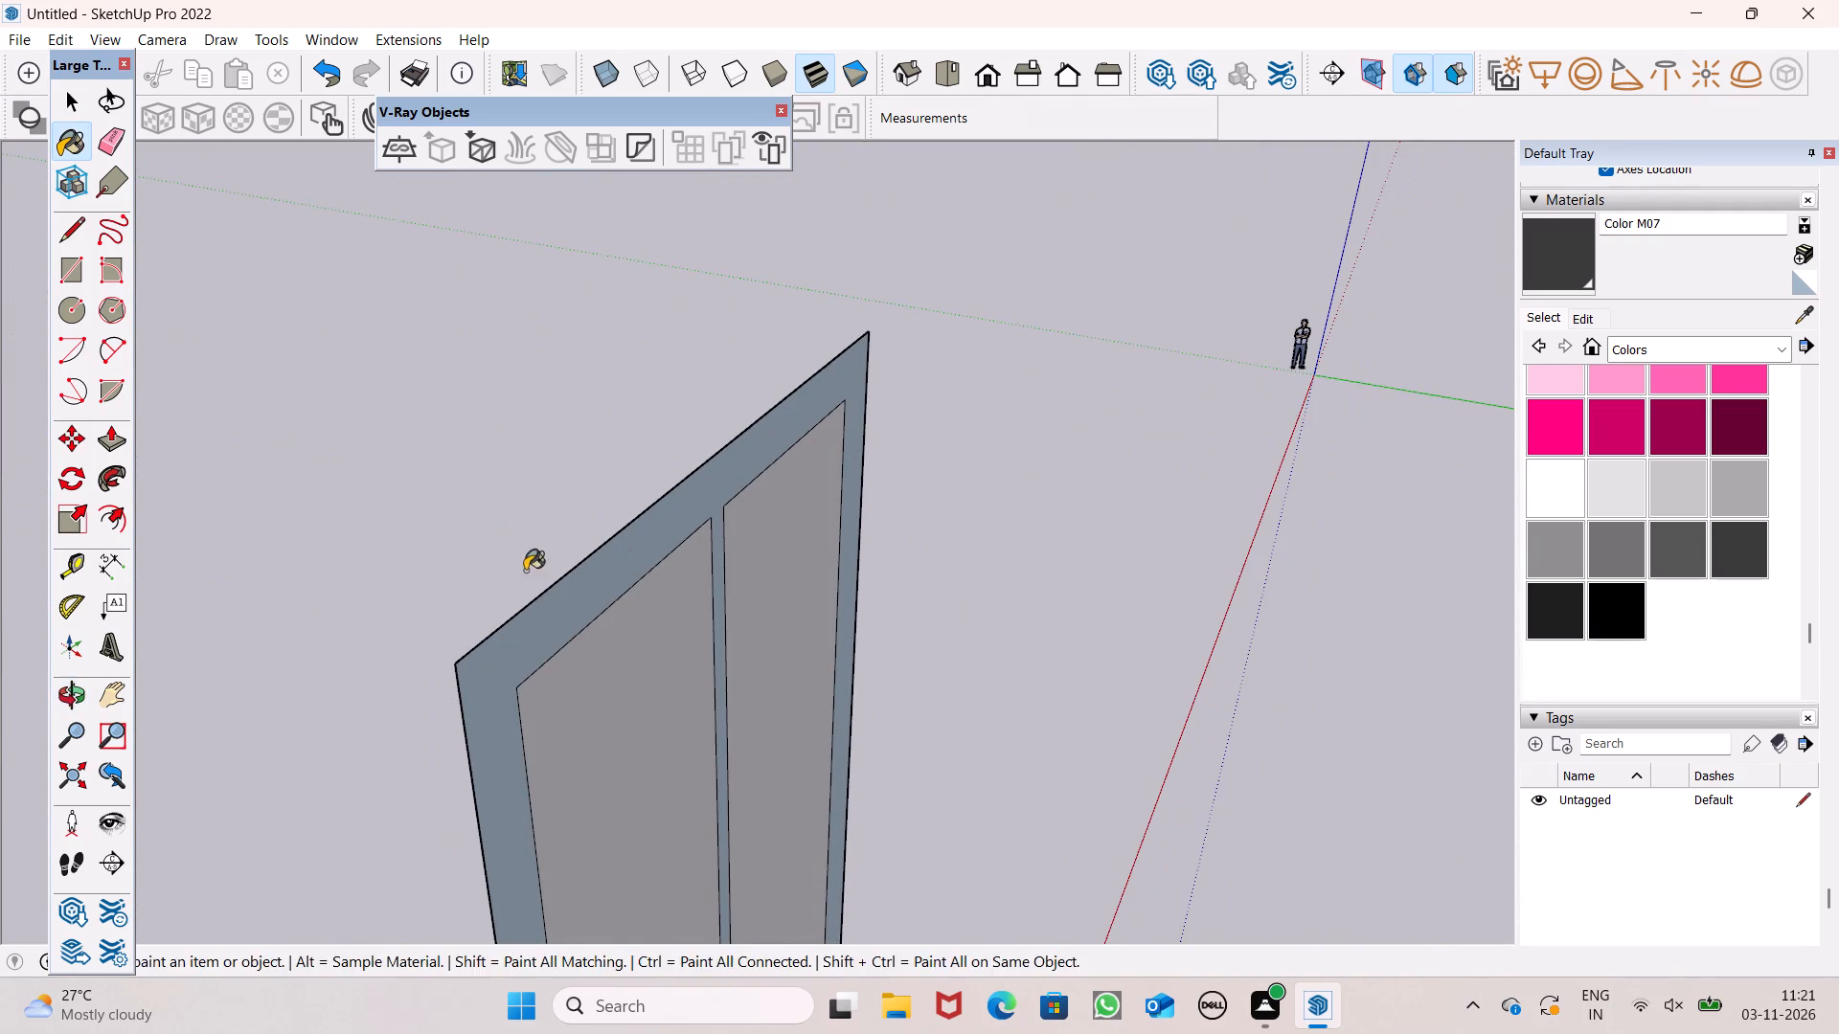
# Paint the front and back faces of the wider window panel's frame with Color M07.
pyautogui.moveTo(525, 571); pyautogui.dragTo(1172, 493, button='middle')
pyautogui.scroll(1, 1172, 493)
pyautogui.scroll(-7, 942, 536)
pyautogui.scroll(-6, 820, 459)
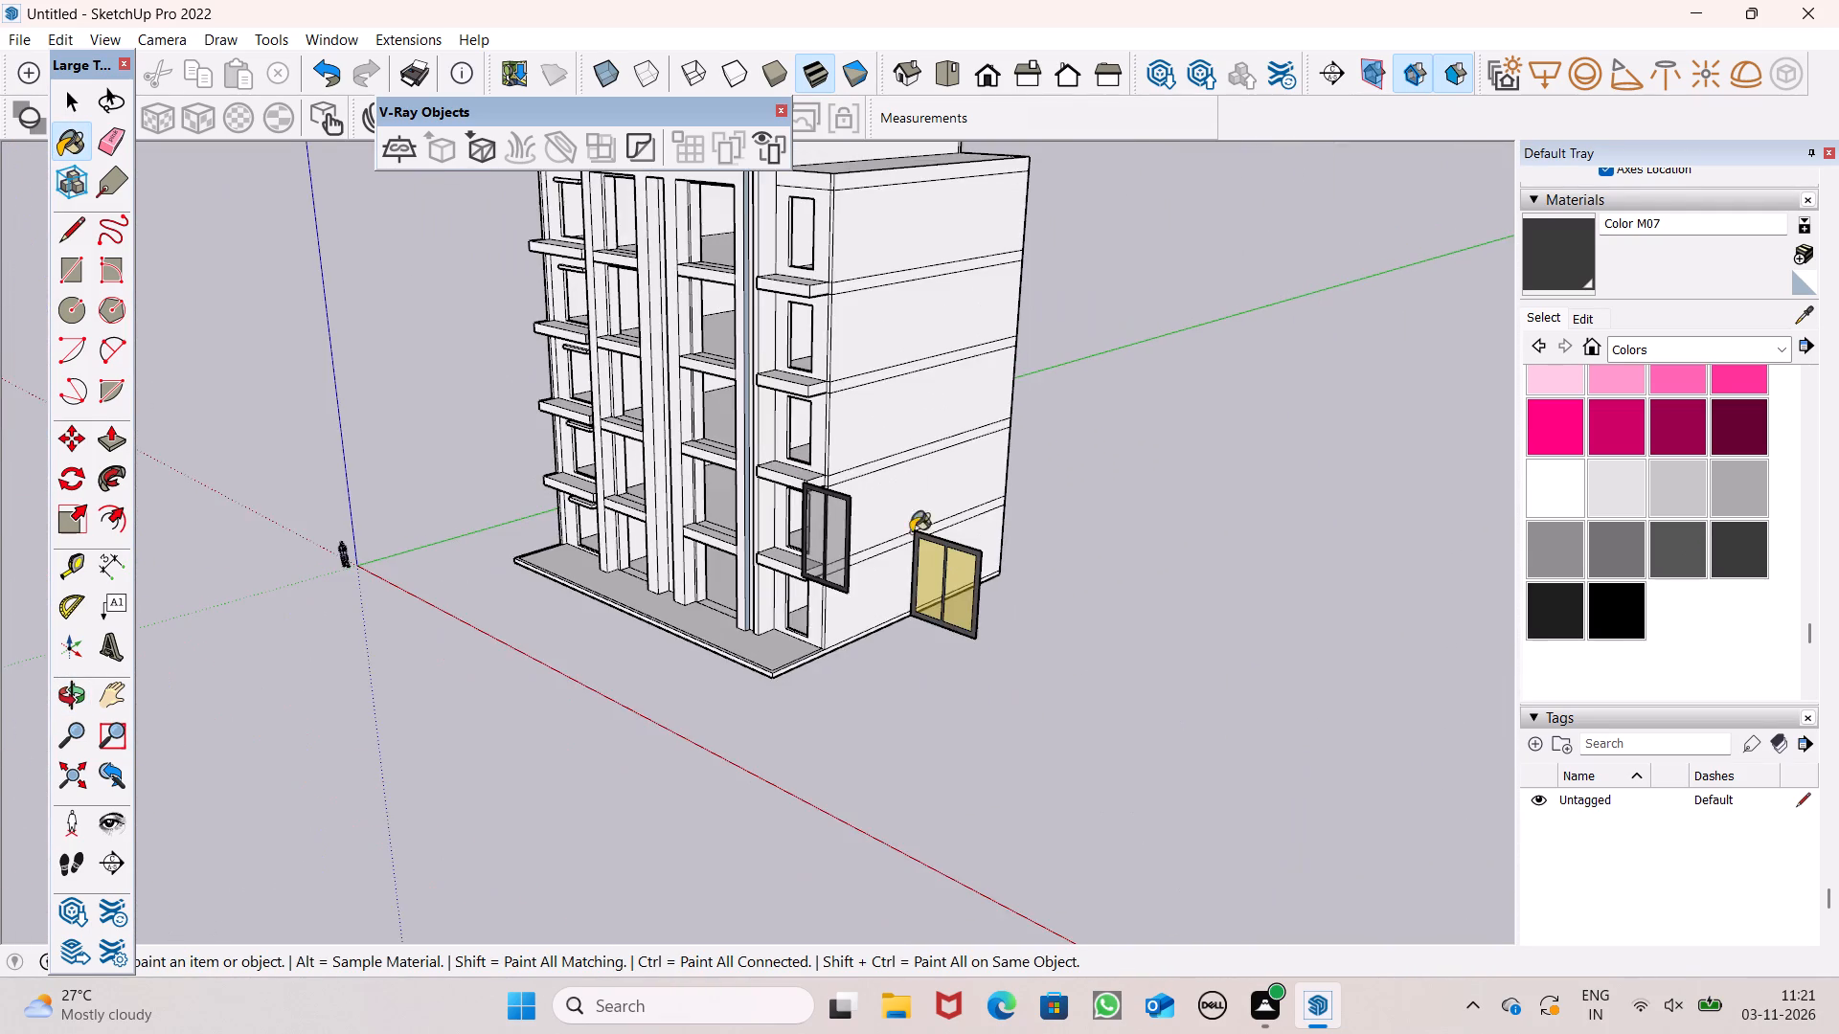
pyautogui.scroll(14, 935, 539)
pyautogui.click(974, 557)
pyautogui.moveTo(1017, 579); pyautogui.dragTo(333, 560, button='middle')
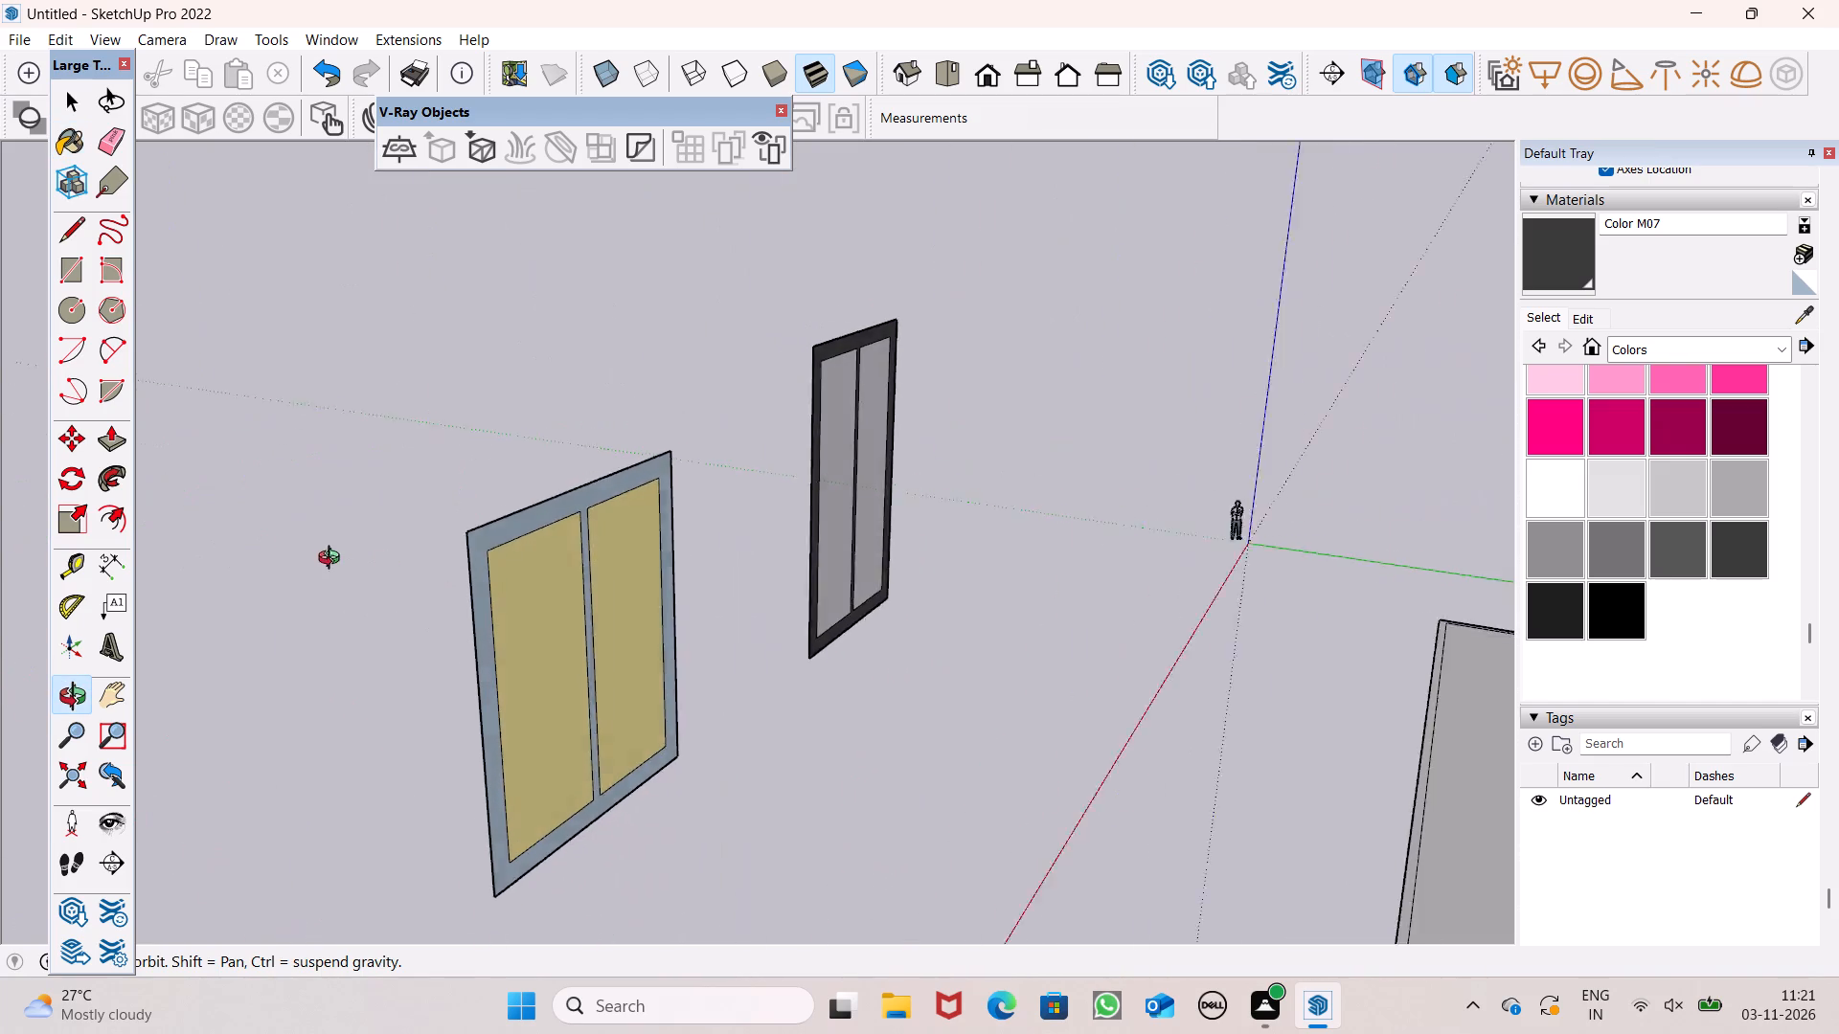
pyautogui.moveTo(333, 560); pyautogui.dragTo(329, 554, button='middle')
pyautogui.click(473, 528)
# Push/Pull the back face of the wider window panel's frame outward by about 6 1/2".
pyautogui.moveTo(511, 527); pyautogui.dragTo(484, 527, button='middle')
pyautogui.scroll(1, 484, 527)
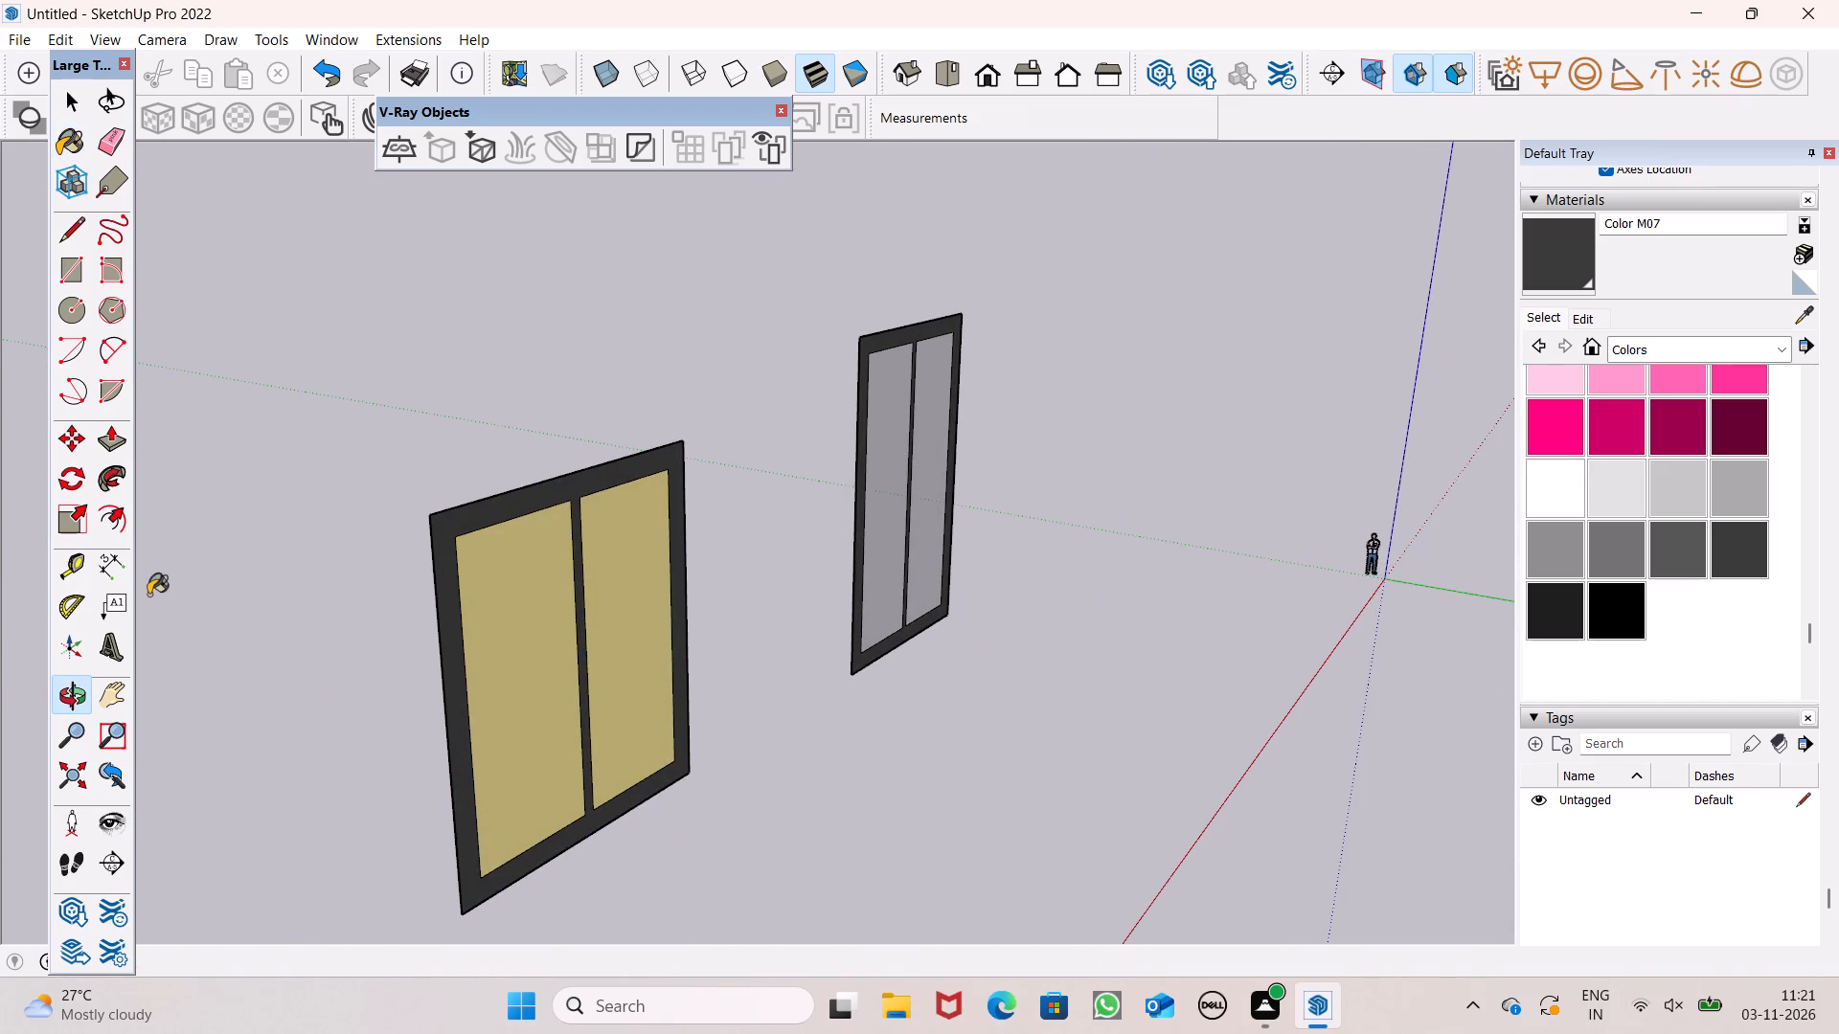
pyautogui.click(110, 444)
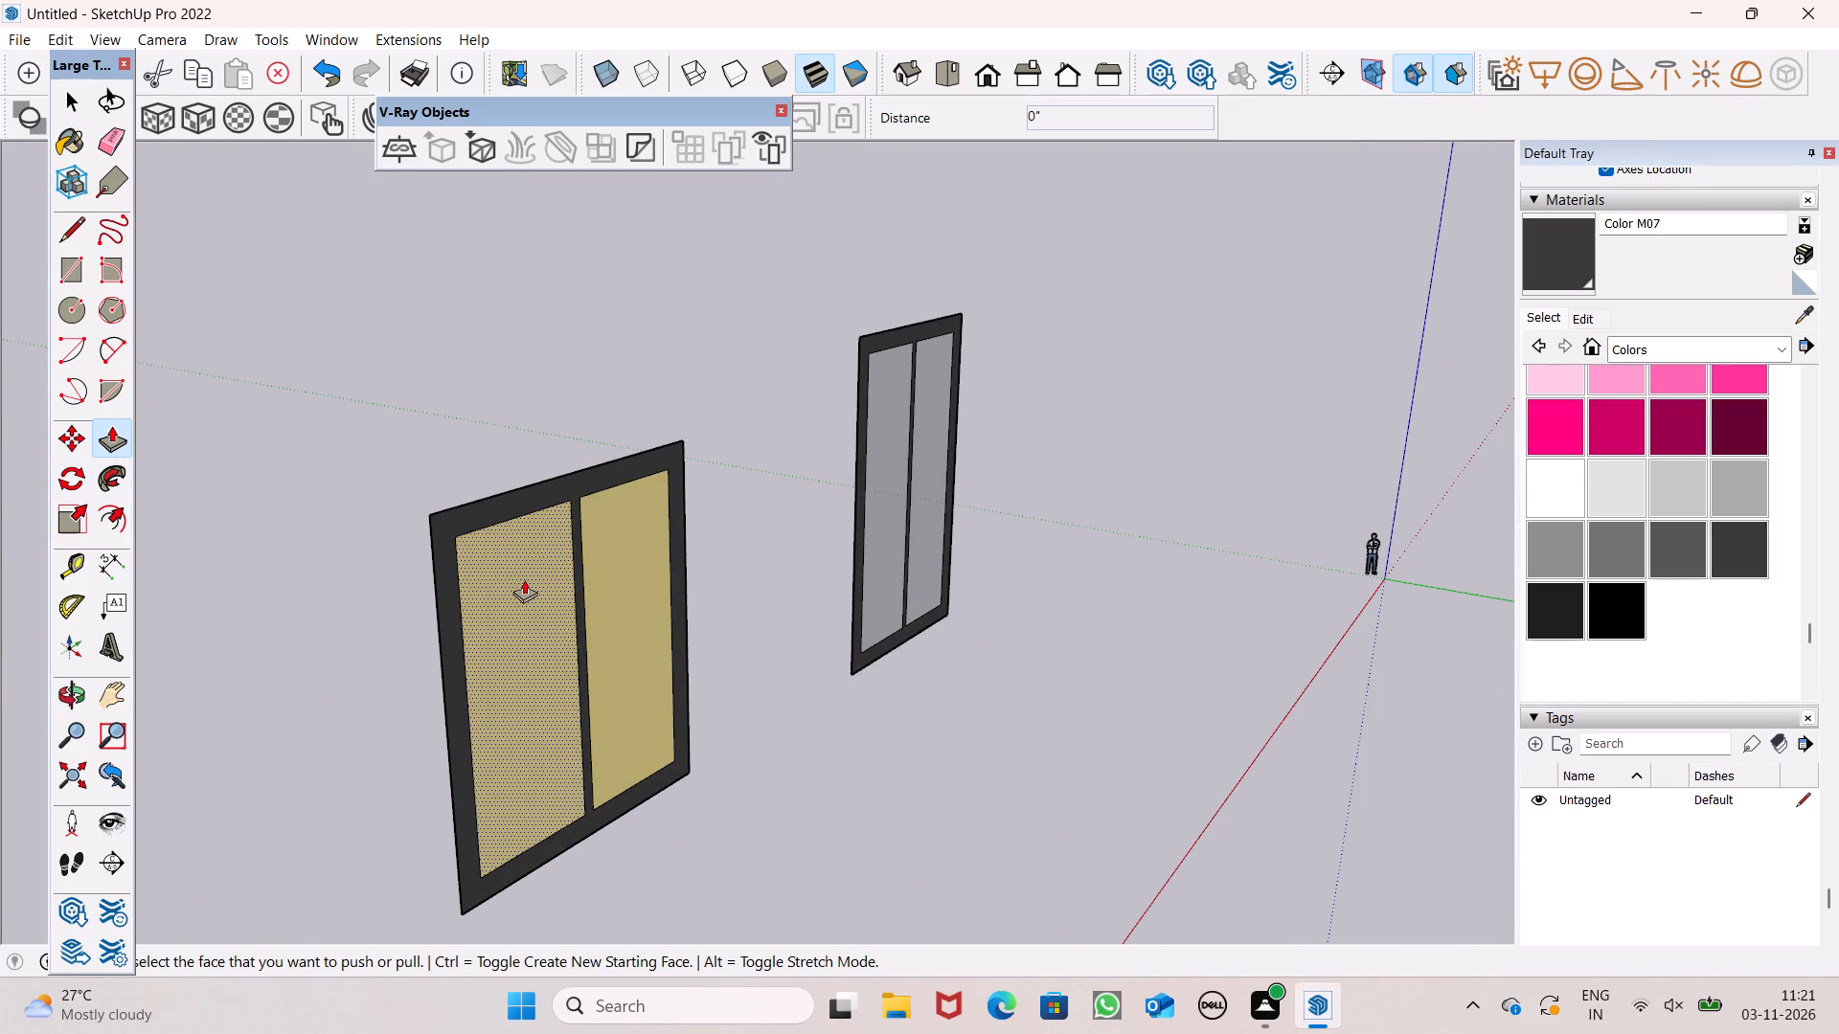
pyautogui.scroll(-3, 485, 498)
pyautogui.middleClick(475, 783)
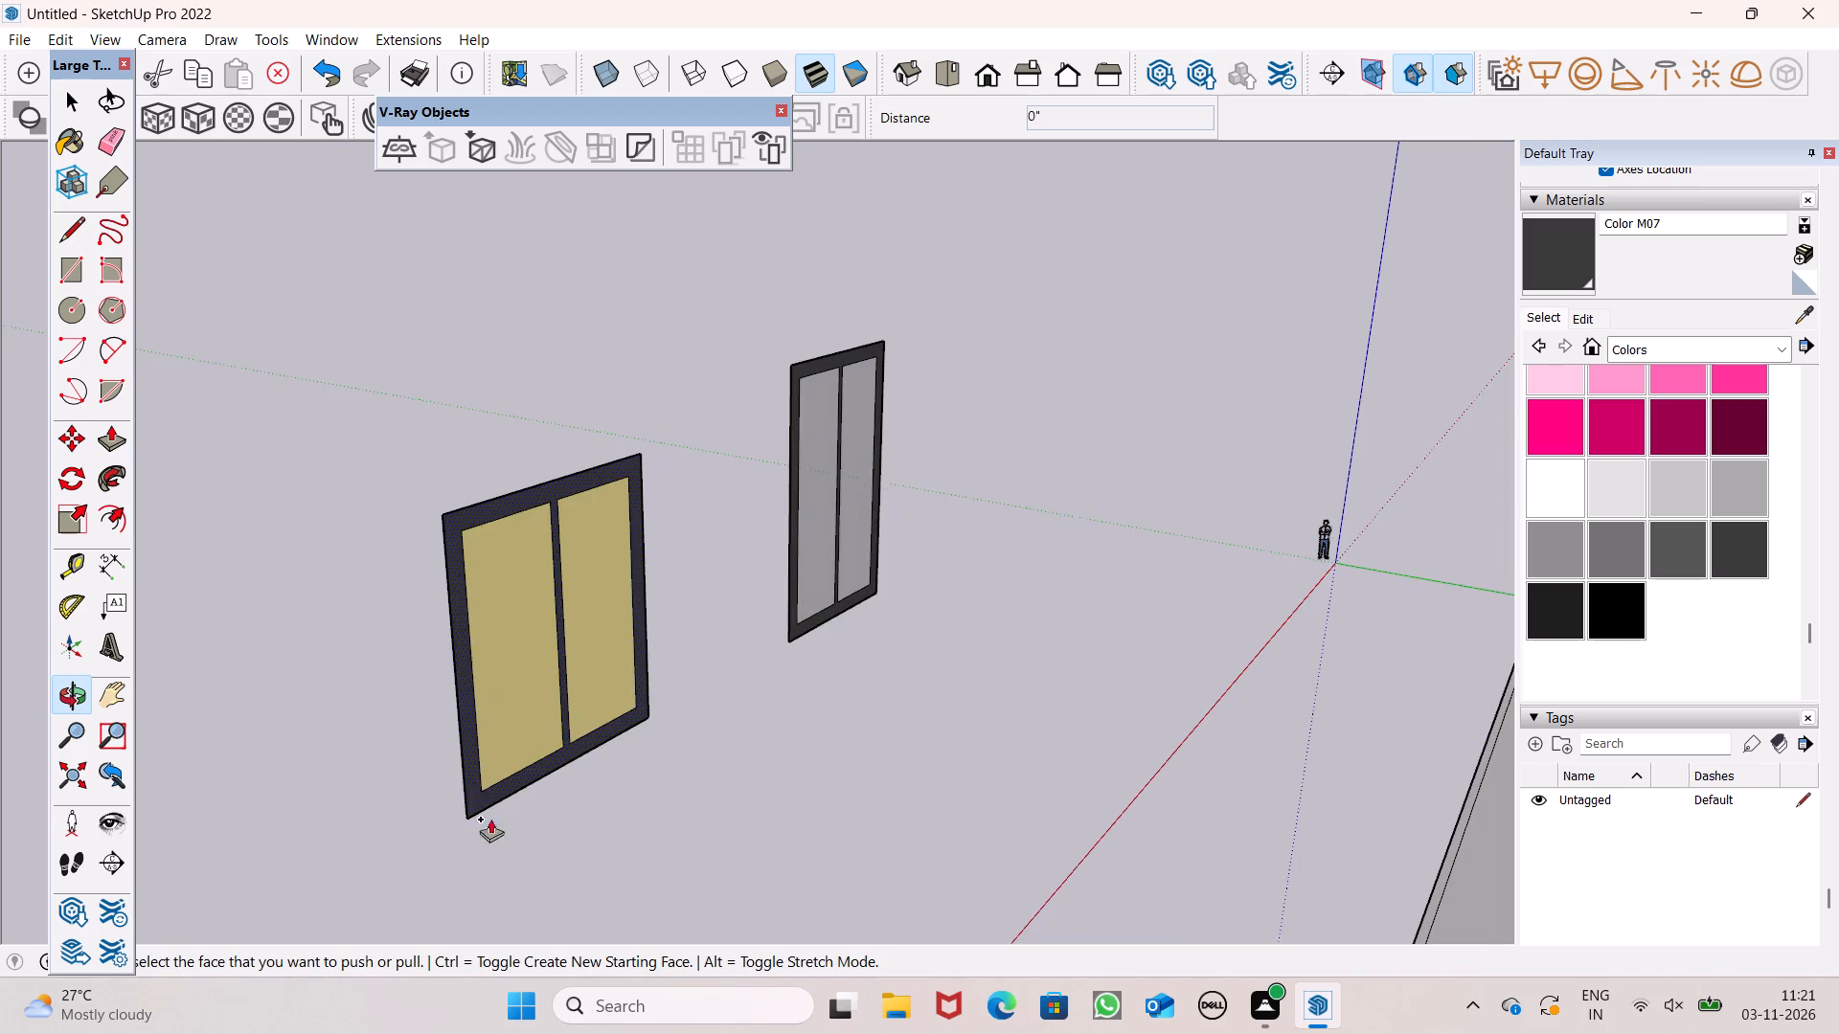
pyautogui.scroll(7, 518, 878)
pyautogui.scroll(-6, 424, 707)
pyautogui.moveTo(447, 698); pyautogui.dragTo(451, 821, button='middle')
pyautogui.scroll(6, 400, 890)
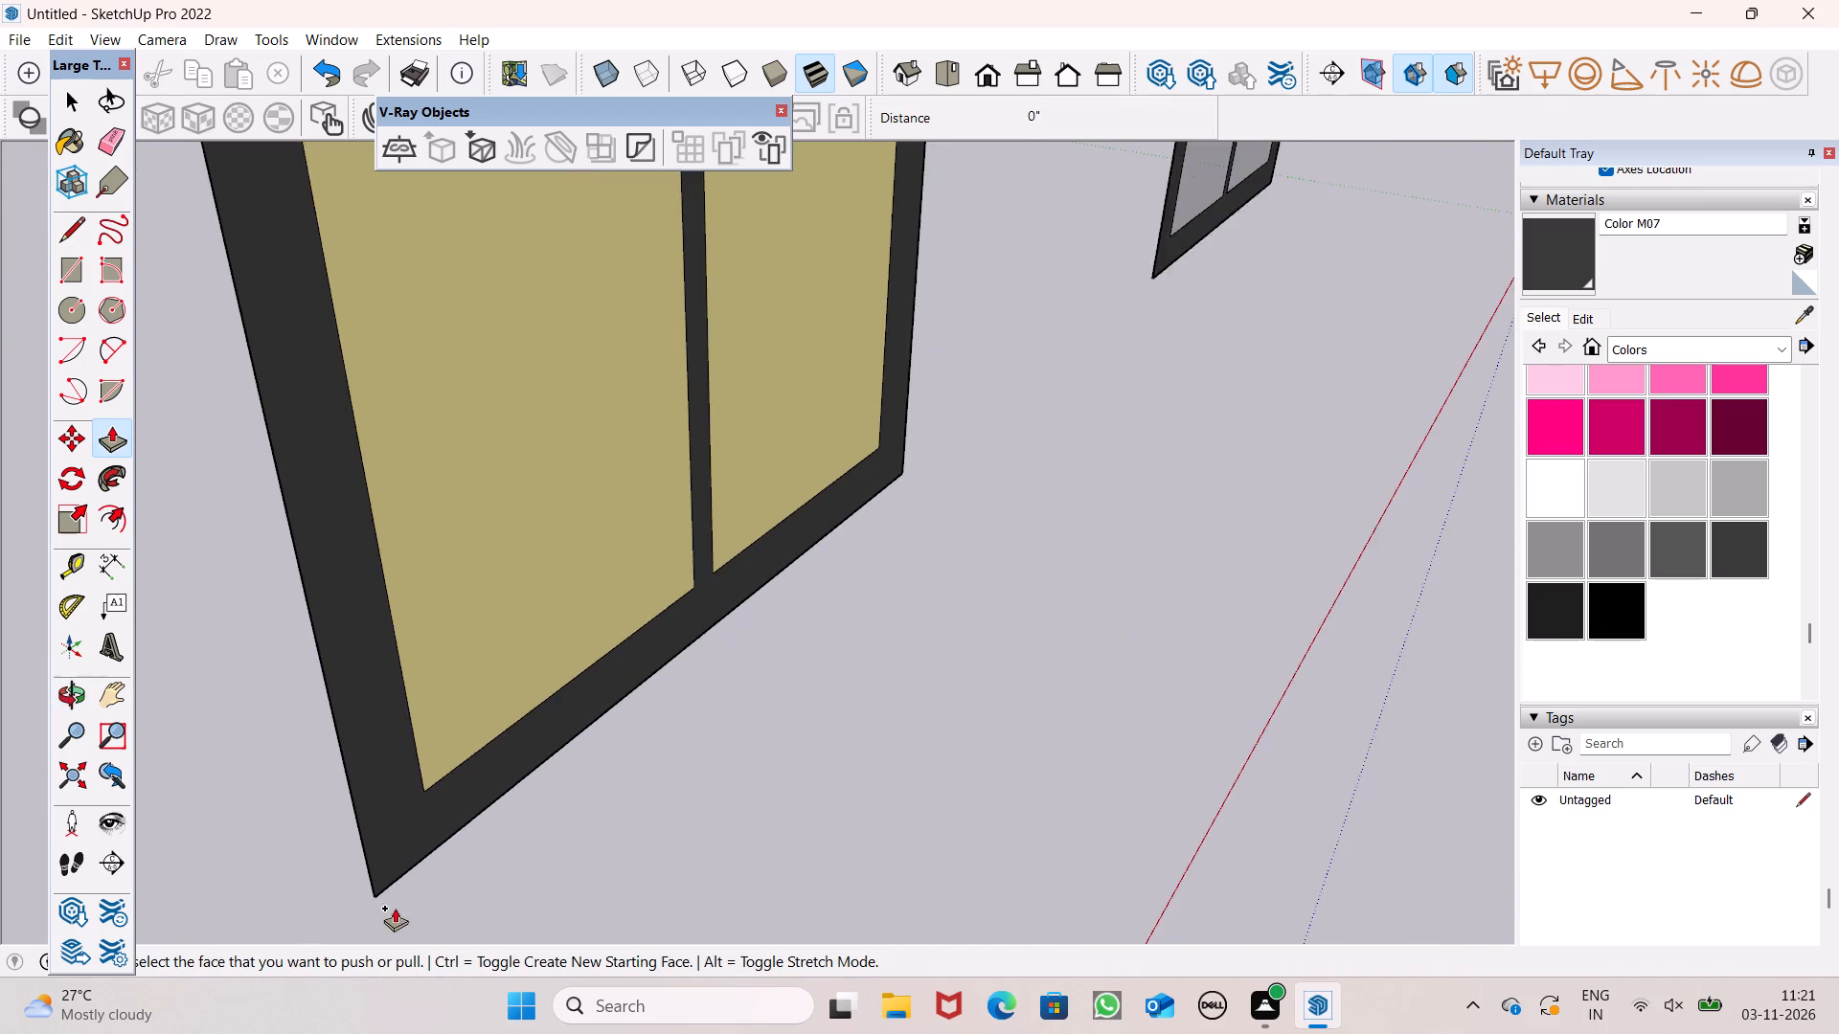
pyautogui.moveTo(414, 821); pyautogui.dragTo(465, 882)
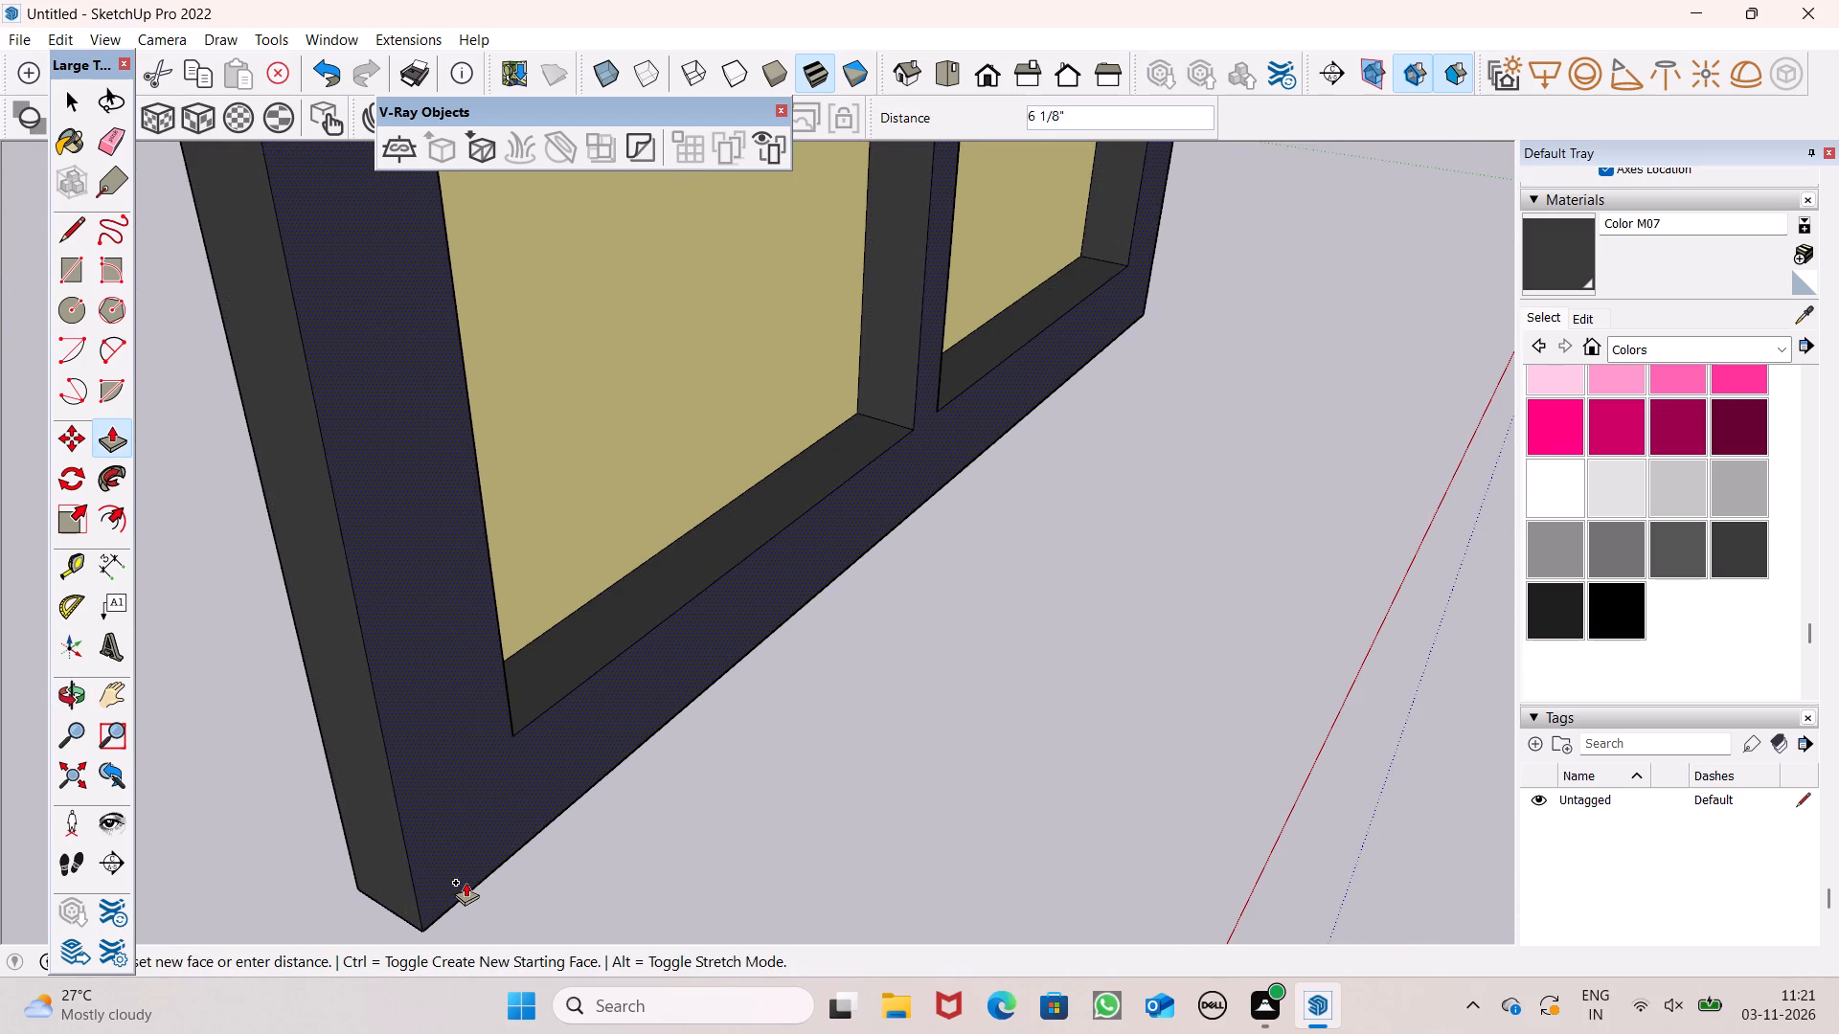
pyautogui.moveTo(465, 882); pyautogui.dragTo(469, 885)
# Push/Pull the back face of the narrower window panel's frame outward to give the frame thickness.
pyautogui.scroll(-5, 229, 766)
pyautogui.scroll(10, 752, 452)
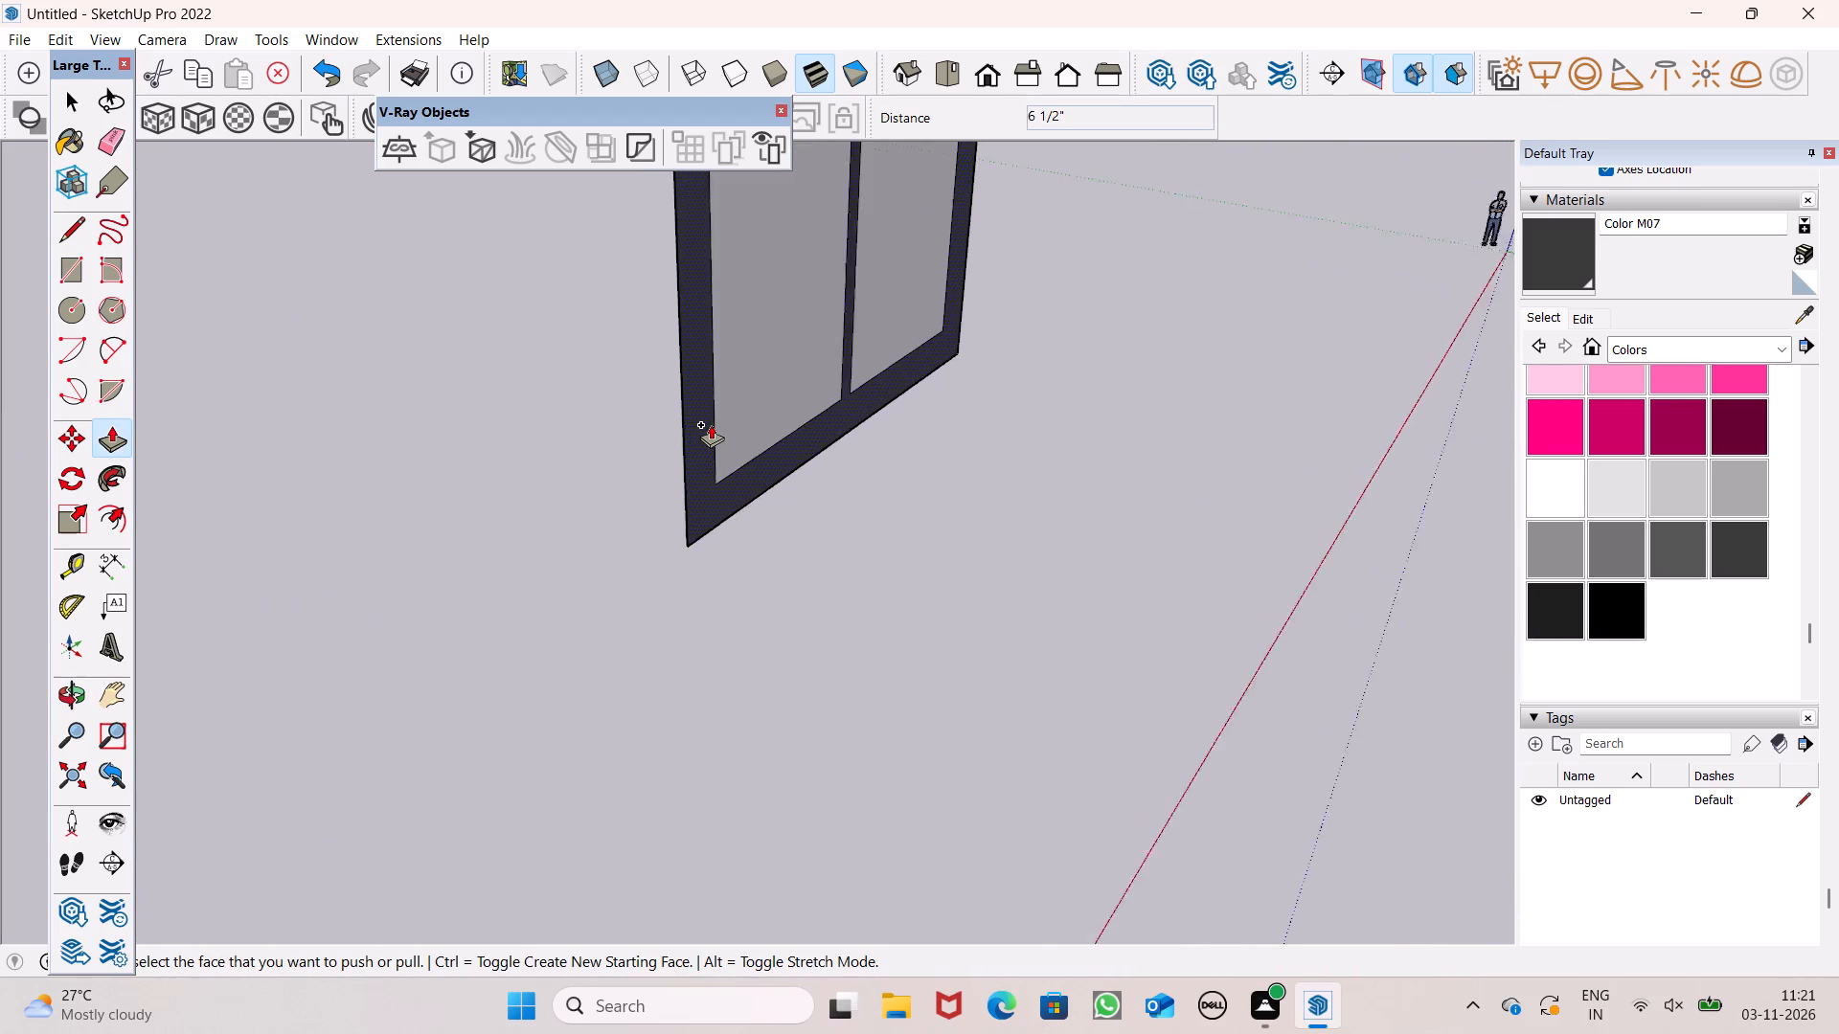
pyautogui.scroll(3, 711, 424)
pyautogui.moveTo(704, 555); pyautogui.dragTo(729, 598)
# Select the whole narrower window panel, including its frame and grey panes, and make it a group.
pyautogui.scroll(-3, 726, 577)
pyautogui.moveTo(560, 623); pyautogui.dragTo(1422, 618, button='middle')
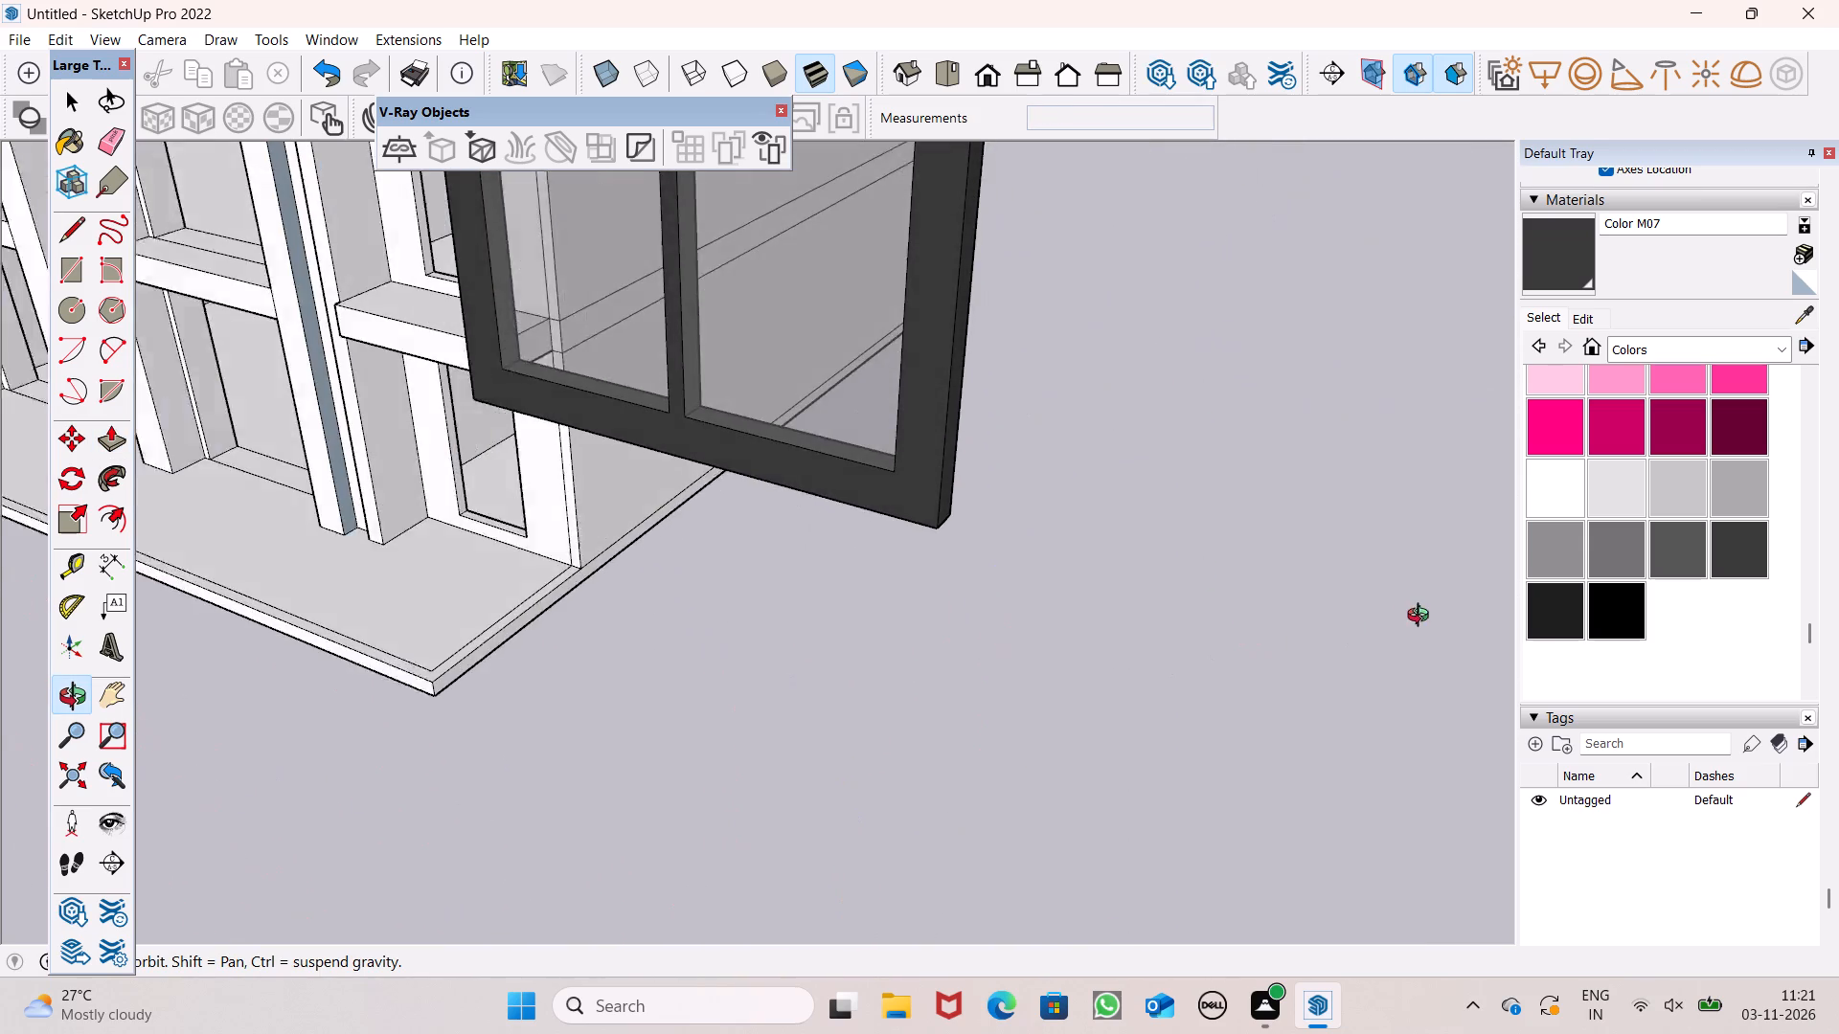
pyautogui.moveTo(1422, 618); pyautogui.dragTo(1438, 612, button='middle')
pyautogui.scroll(-3, 926, 693)
pyautogui.moveTo(550, 813); pyautogui.dragTo(843, 781, button='middle')
pyautogui.press('space')
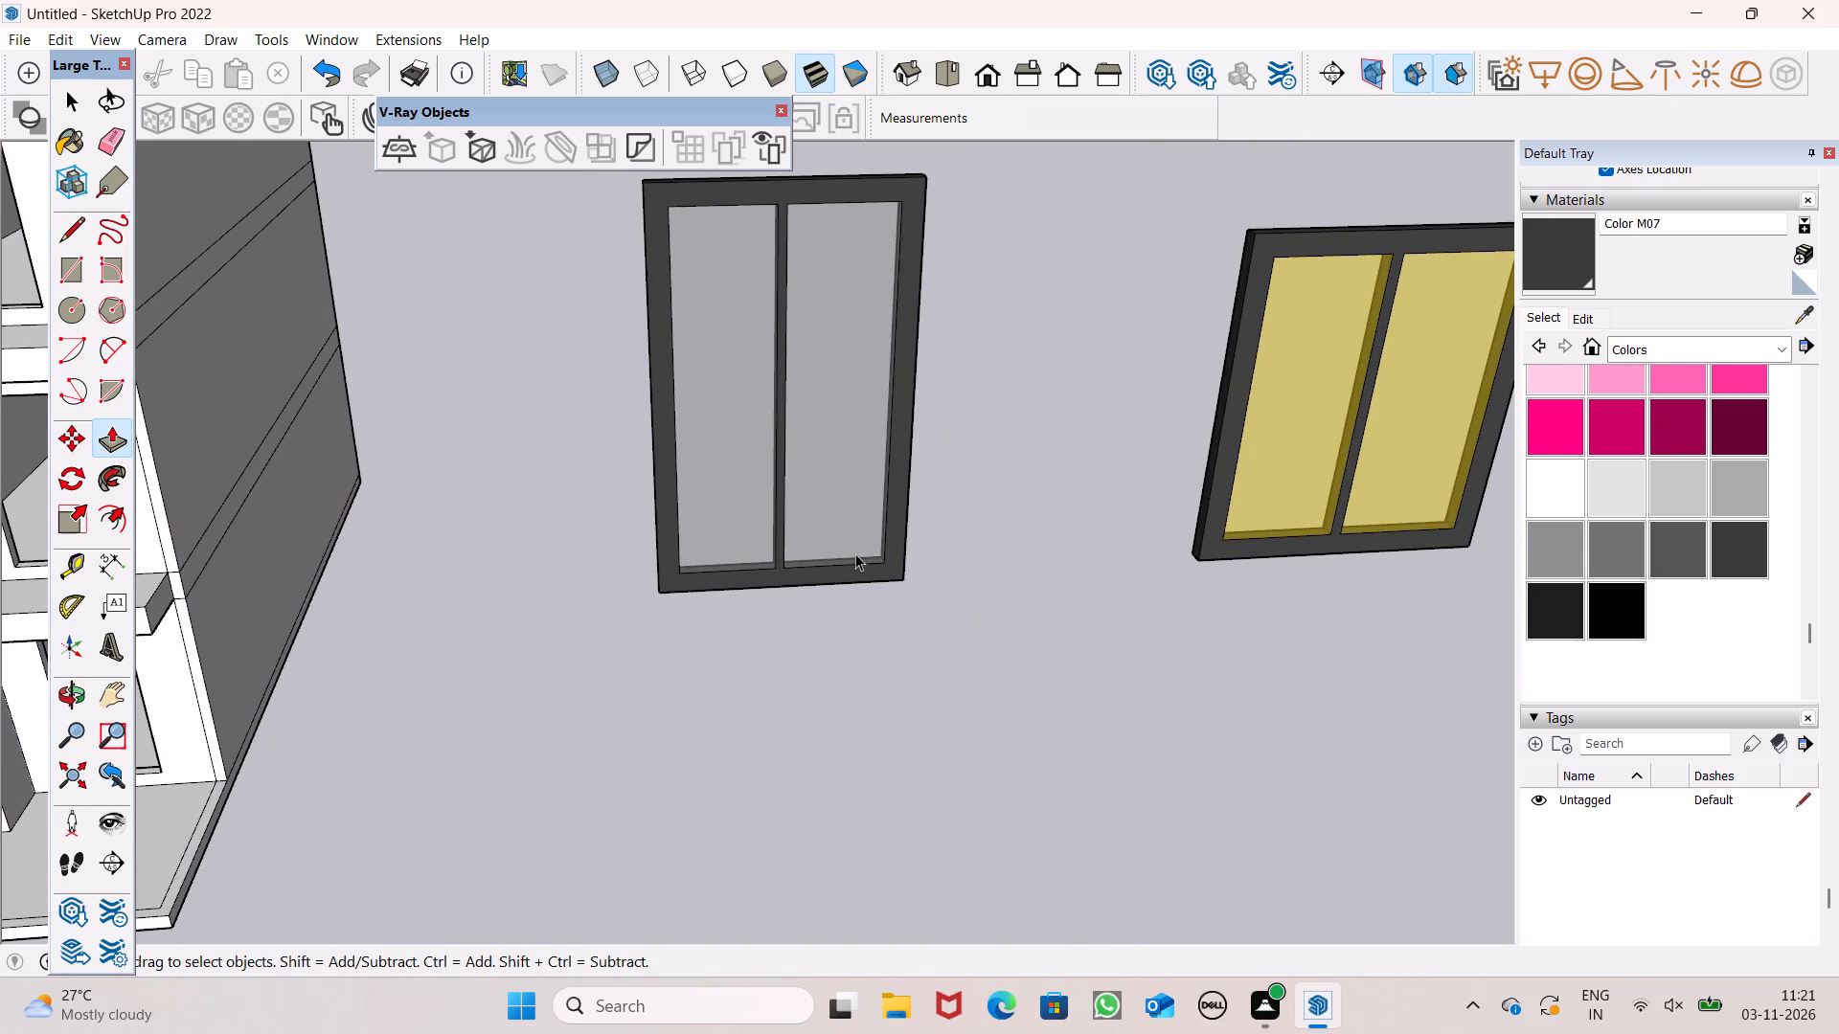
pyautogui.tripleClick(809, 502)
pyautogui.click(809, 502)
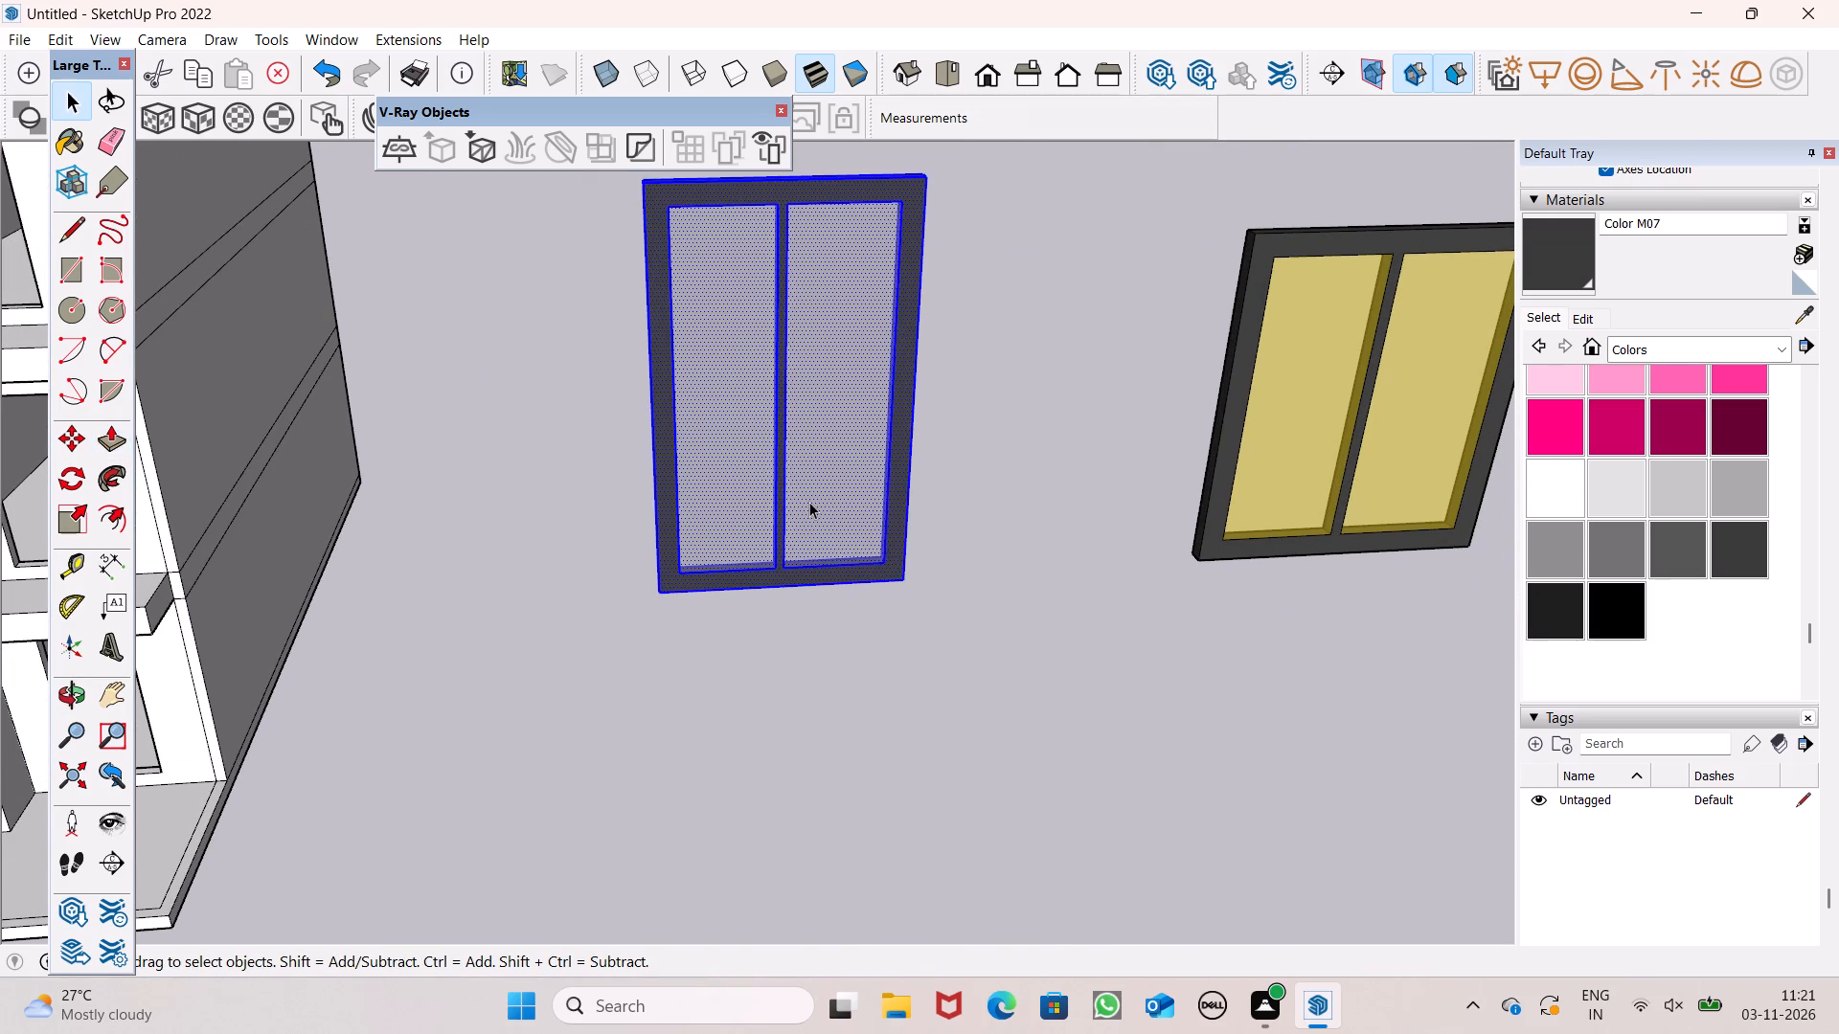
pyautogui.rightClick(809, 502)
pyautogui.moveTo(917, 707); pyautogui.dragTo(916, 697)
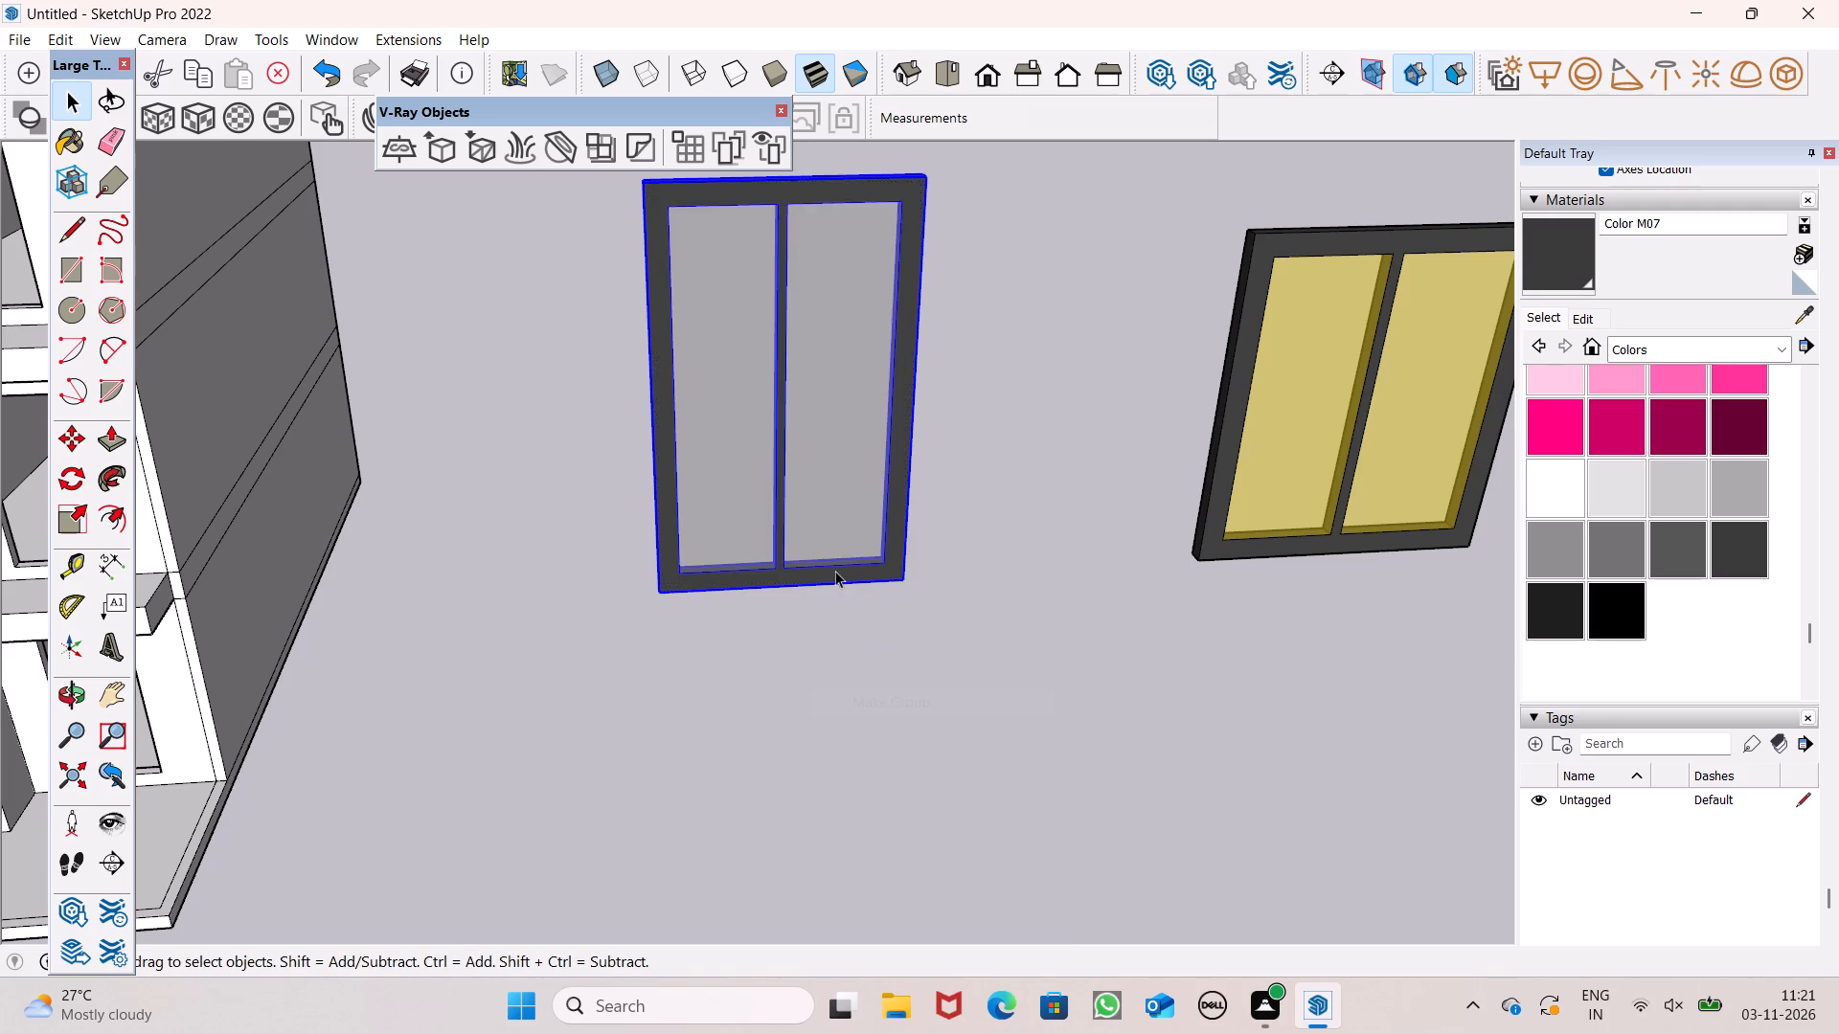
# Select the whole wider window panel, including its frame and golden panes, and make it a group.
pyautogui.scroll(-1, 622, 438)
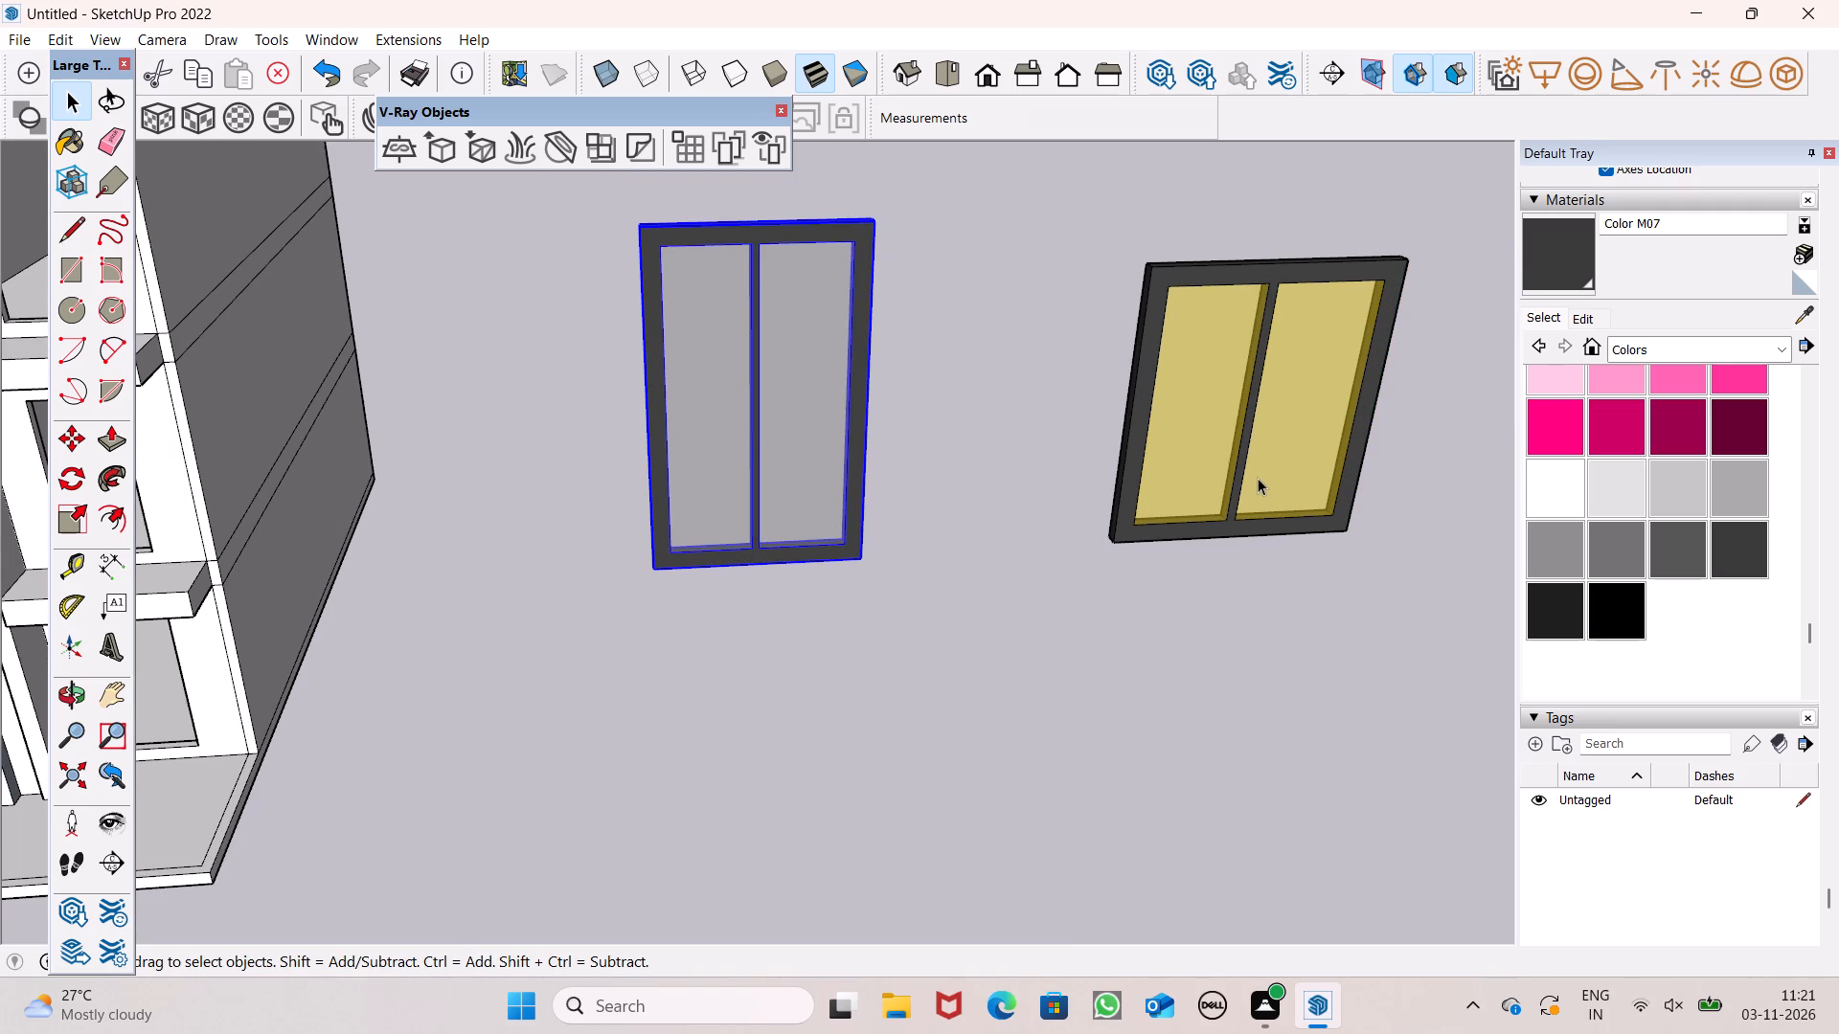
pyautogui.tripleClick(1258, 478)
pyautogui.click(1258, 475)
pyautogui.rightClick(1258, 473)
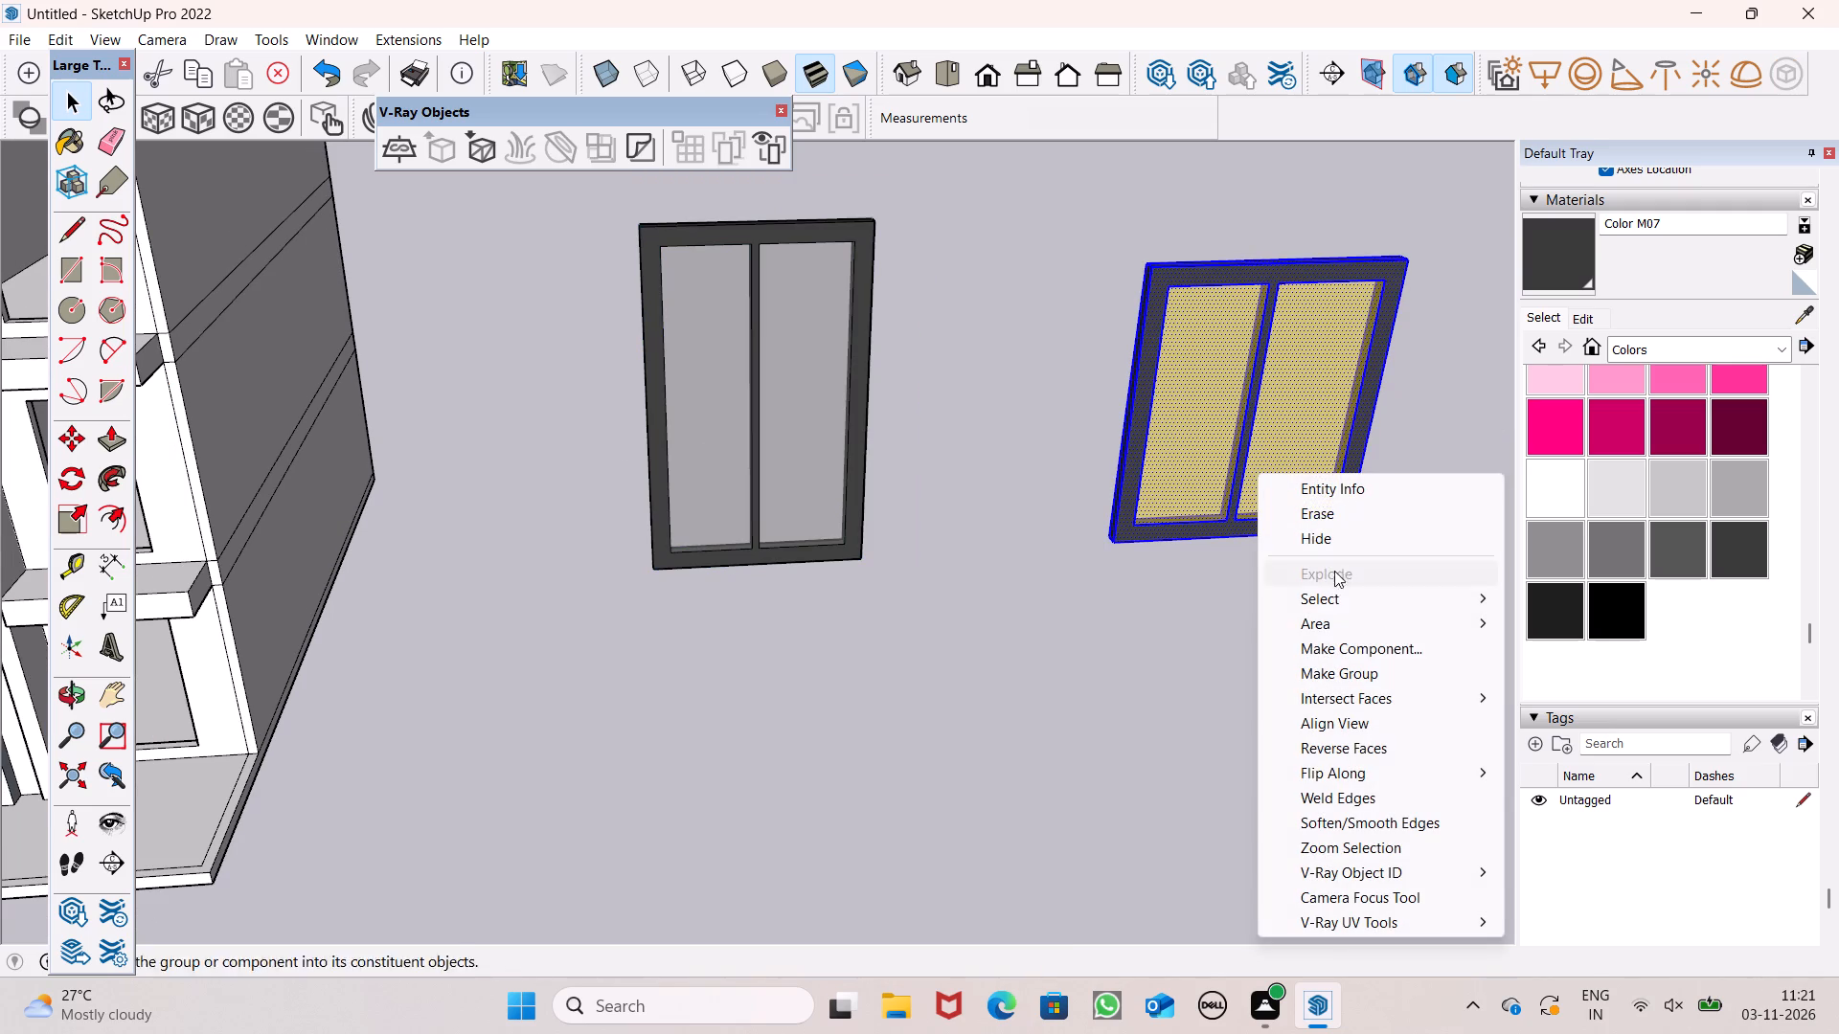
pyautogui.click(1322, 674)
pyautogui.click(978, 569)
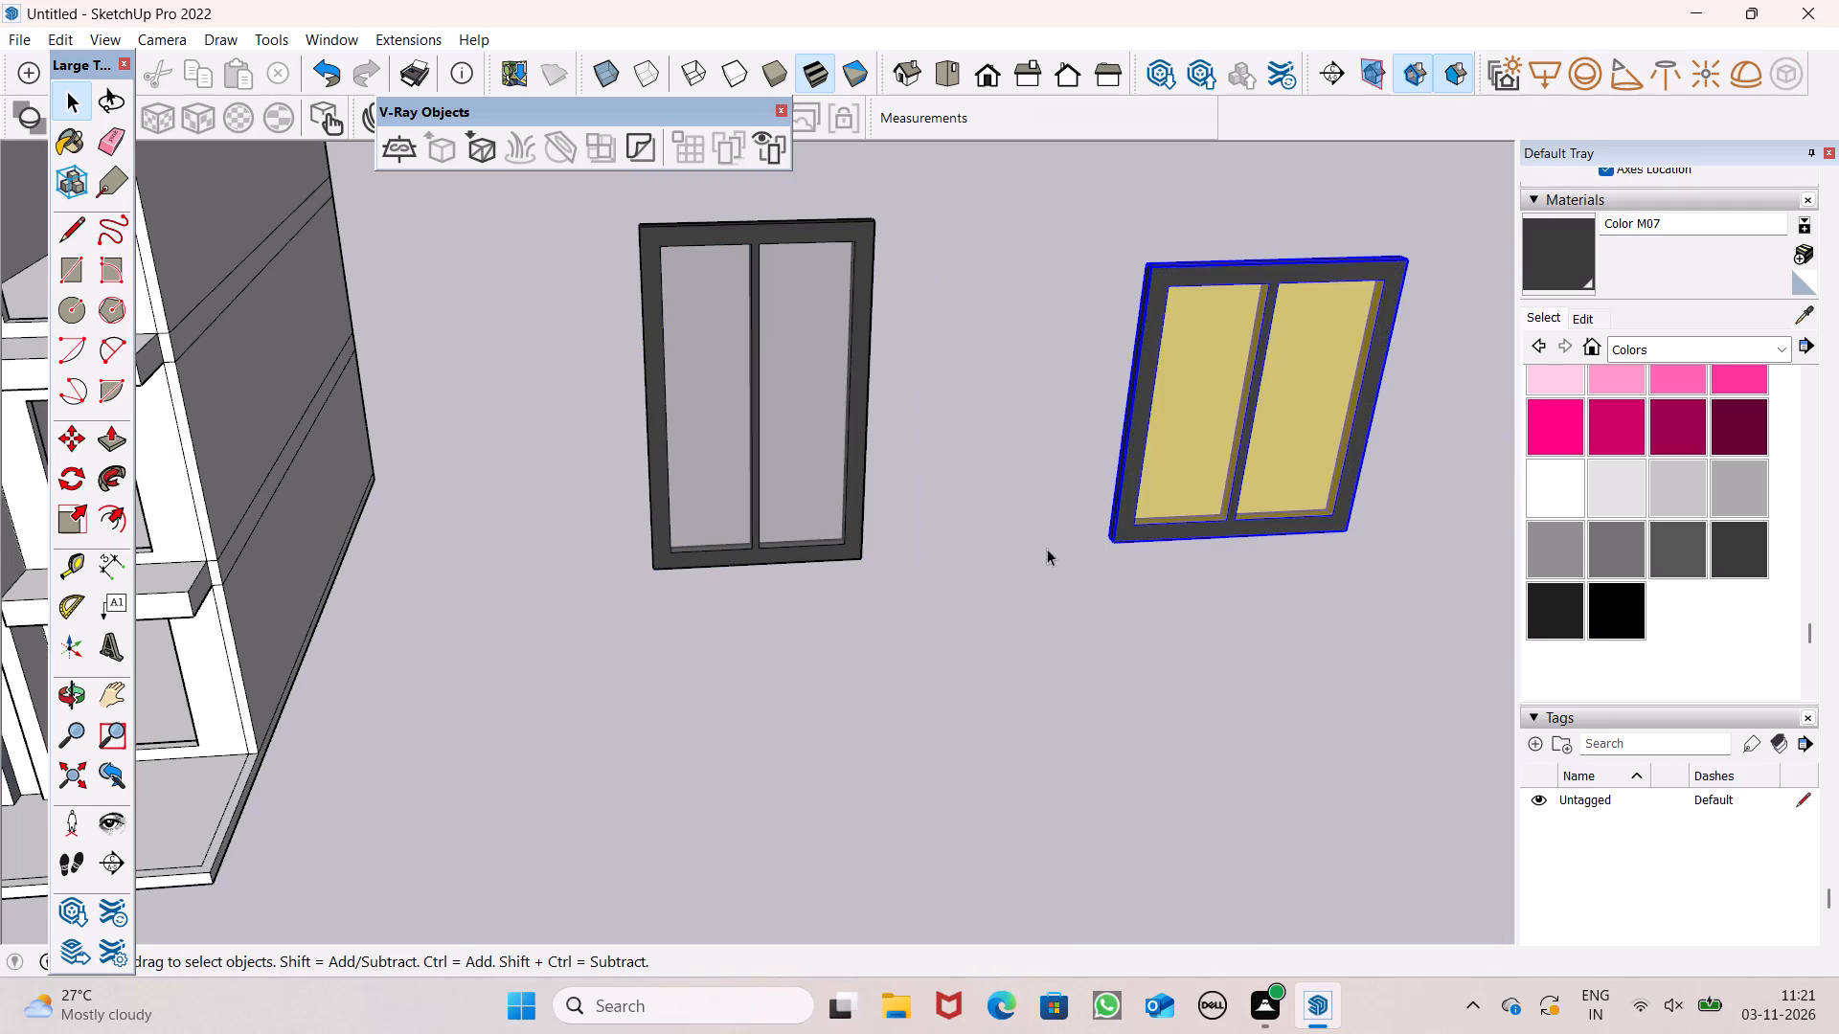
# Check that each window panel selects as one object and examine both beside the building's front facade.
pyautogui.click(1201, 514)
pyautogui.click(830, 482)
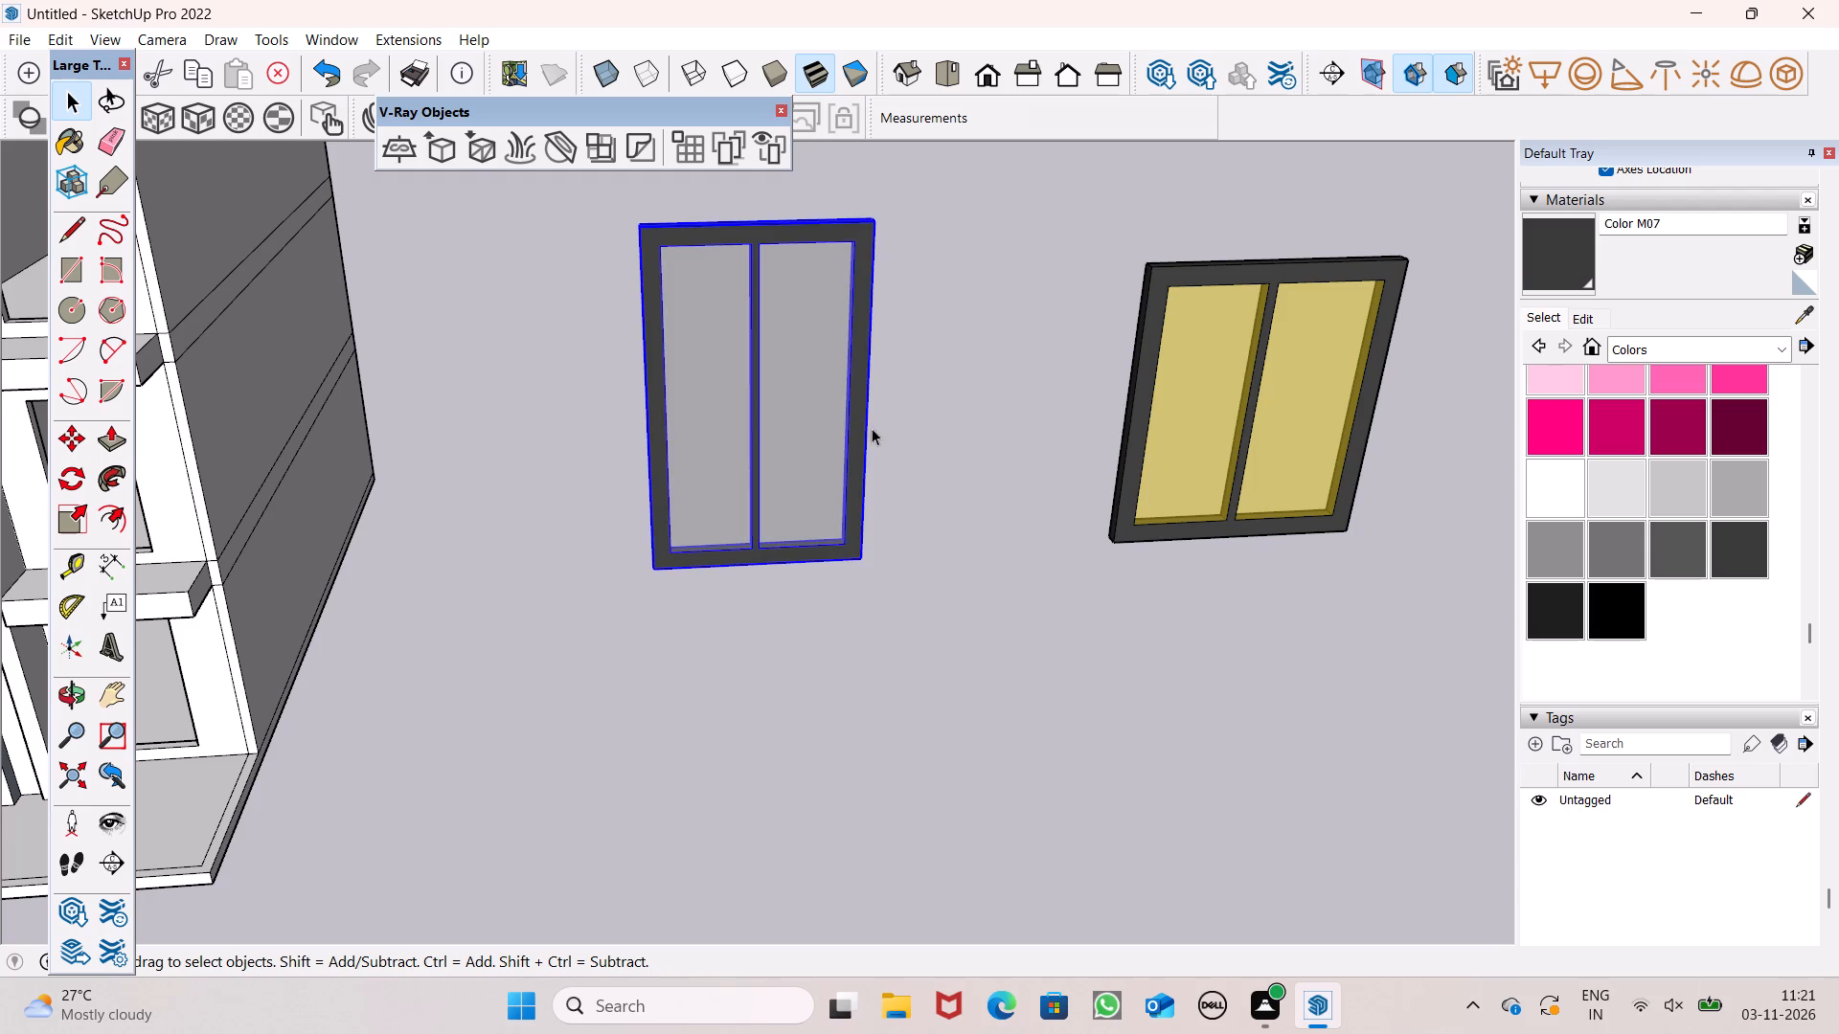
pyautogui.scroll(-5, 874, 427)
pyautogui.moveTo(1021, 557); pyautogui.dragTo(965, 343, button='middle')
pyautogui.scroll(1, 965, 343)
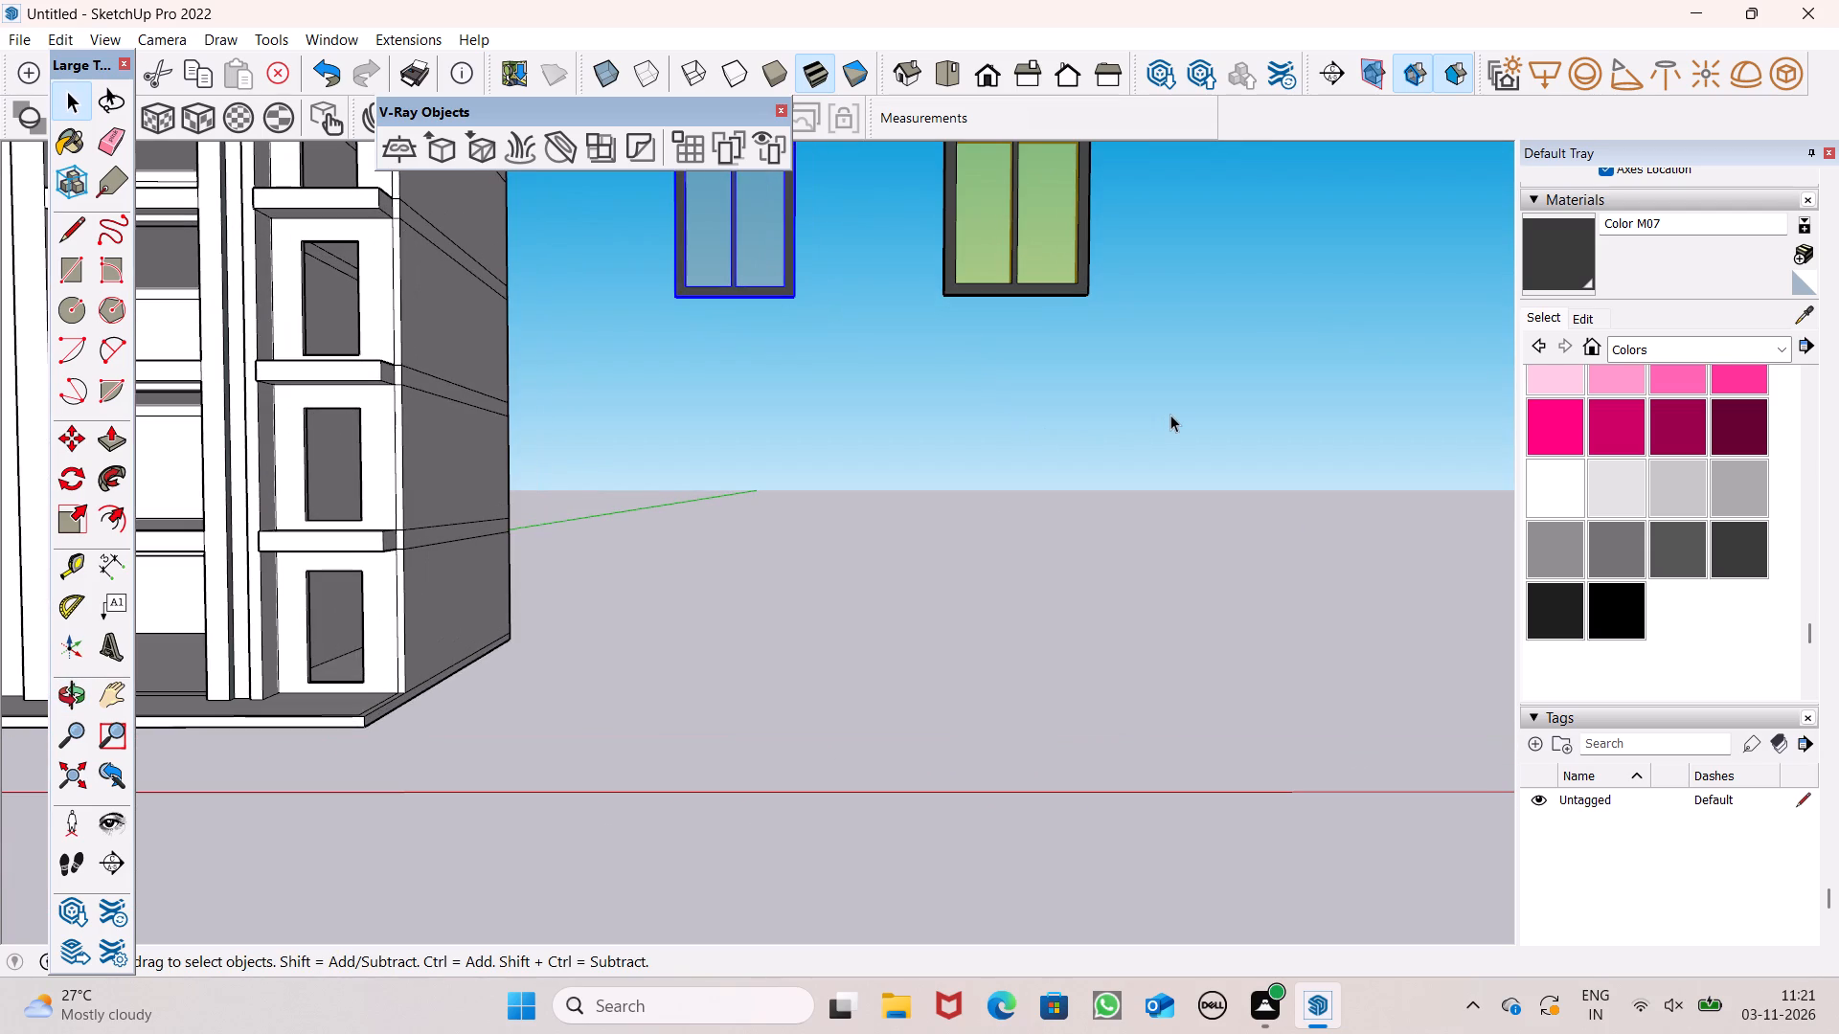
pyautogui.scroll(-12, 1171, 413)
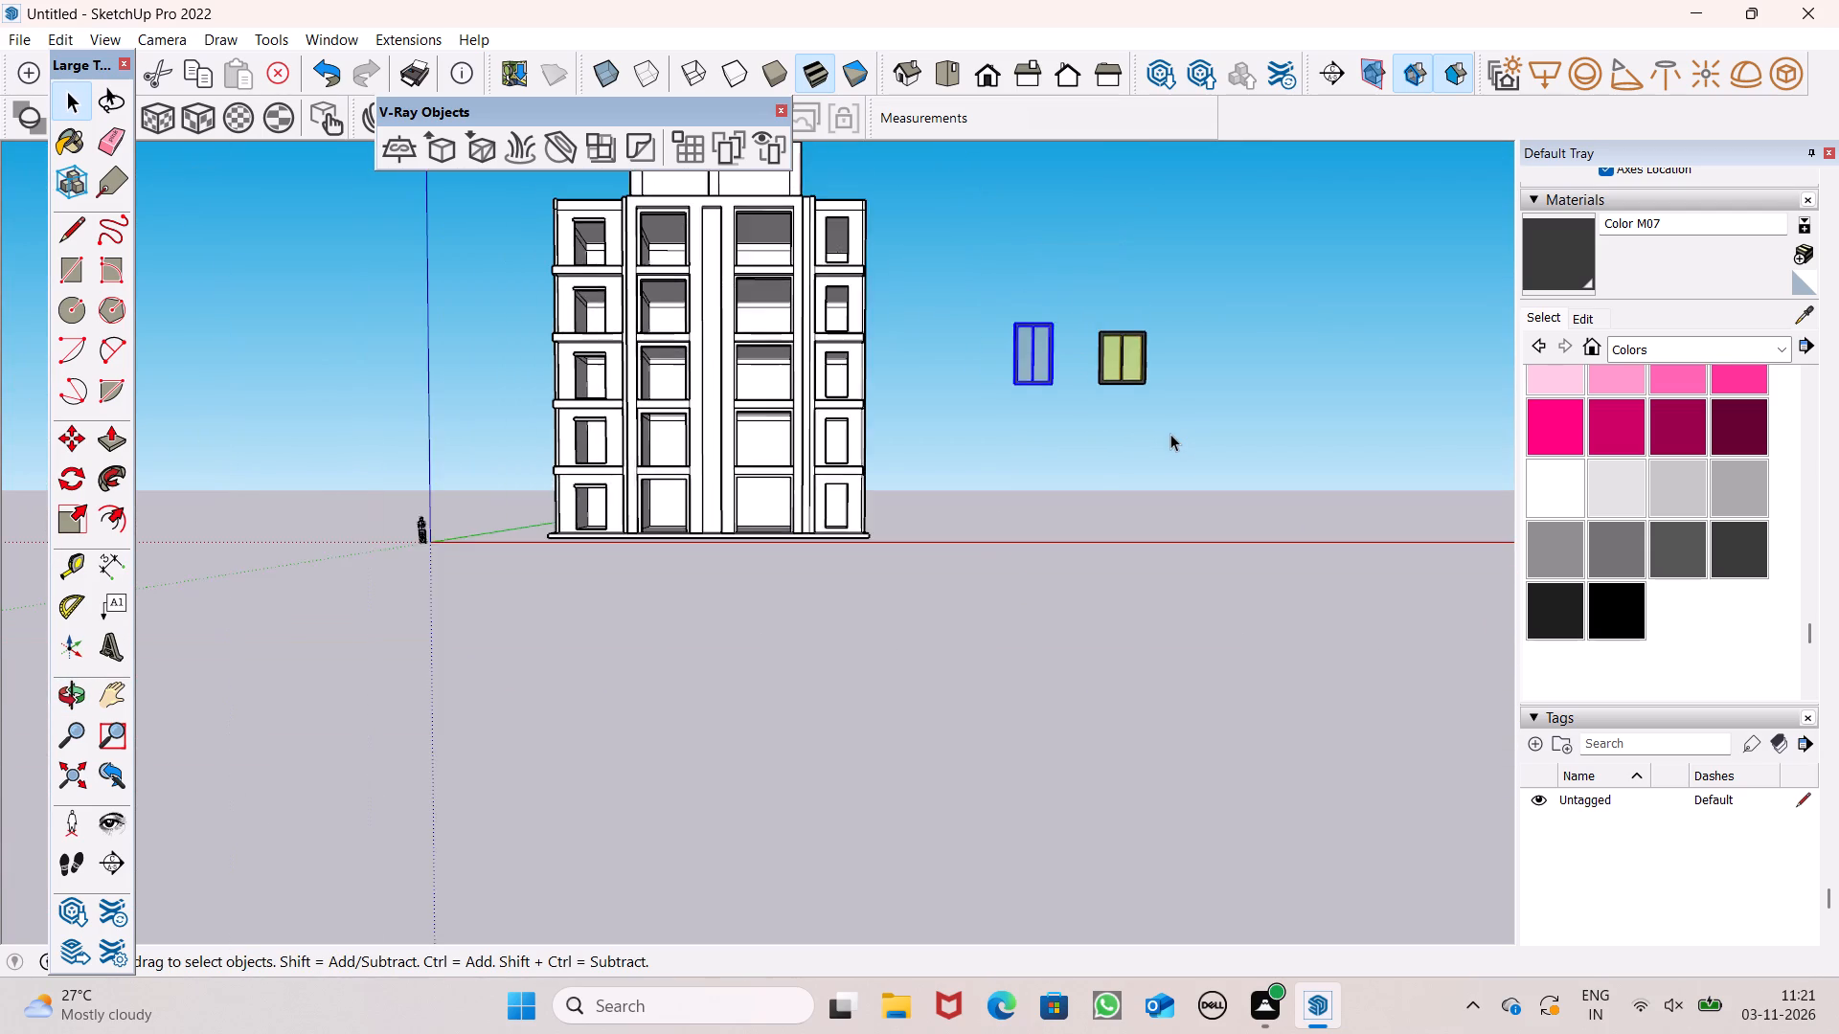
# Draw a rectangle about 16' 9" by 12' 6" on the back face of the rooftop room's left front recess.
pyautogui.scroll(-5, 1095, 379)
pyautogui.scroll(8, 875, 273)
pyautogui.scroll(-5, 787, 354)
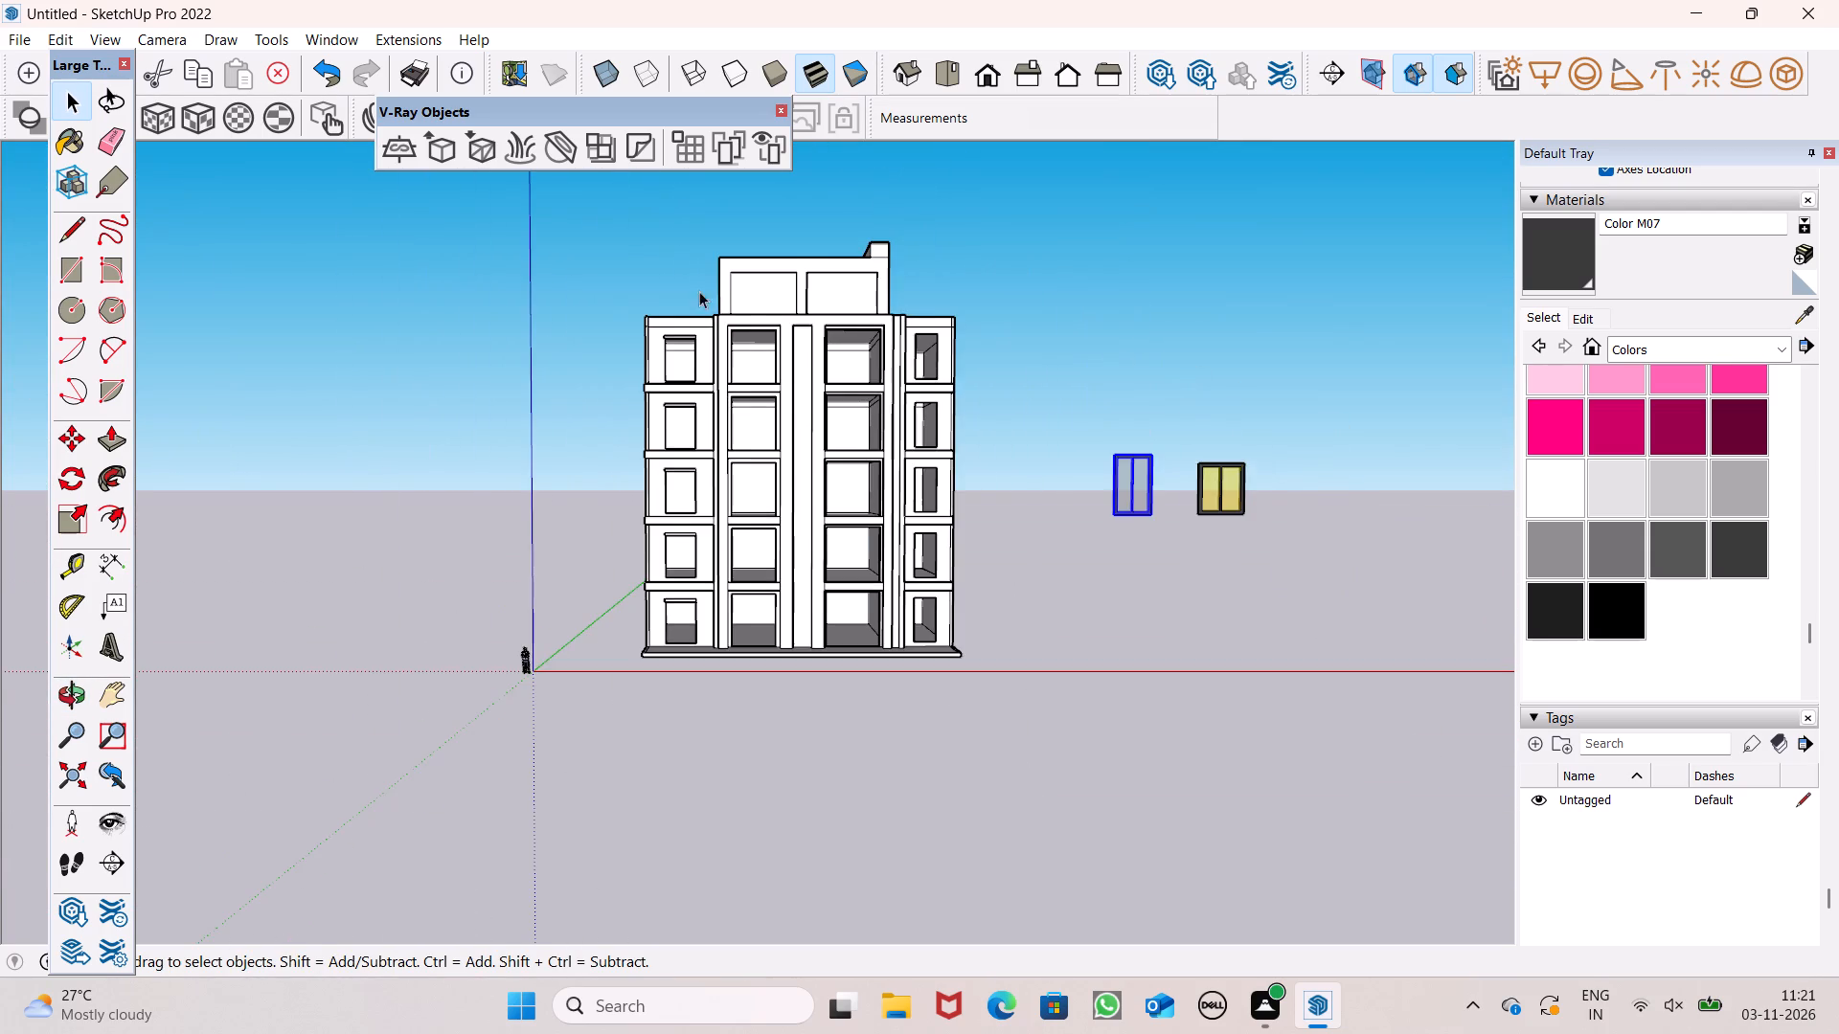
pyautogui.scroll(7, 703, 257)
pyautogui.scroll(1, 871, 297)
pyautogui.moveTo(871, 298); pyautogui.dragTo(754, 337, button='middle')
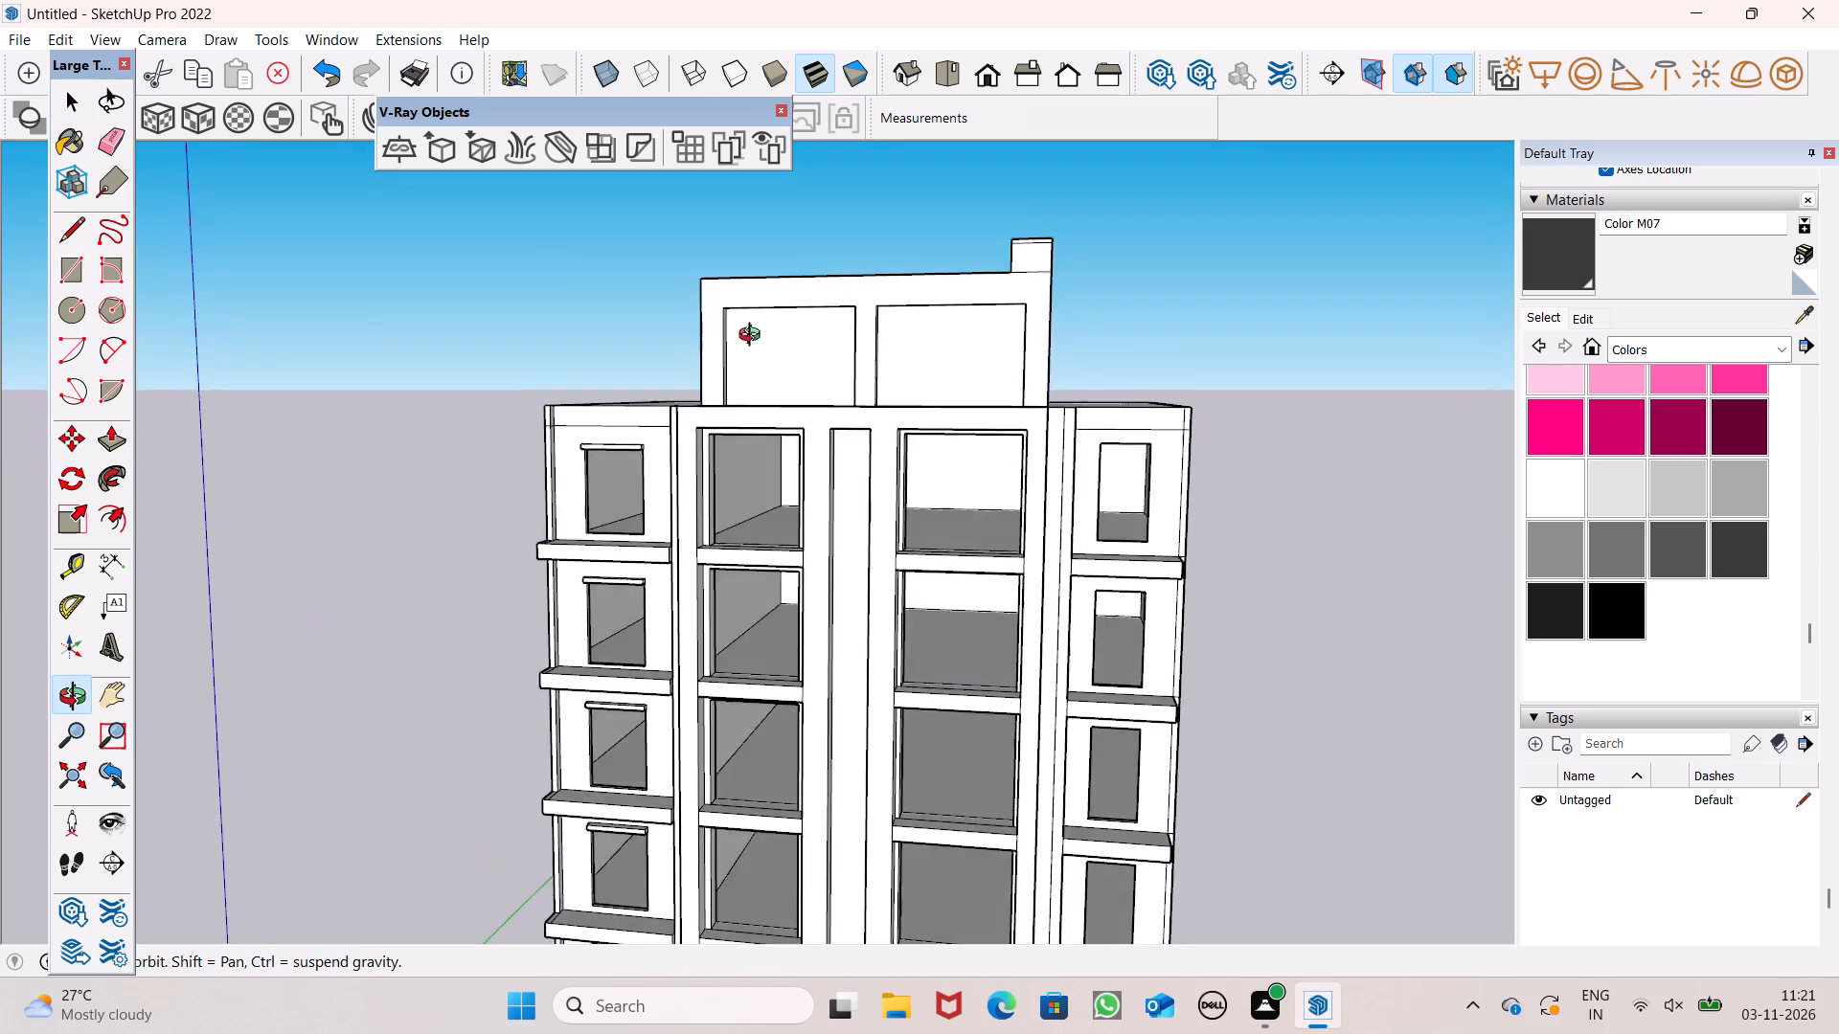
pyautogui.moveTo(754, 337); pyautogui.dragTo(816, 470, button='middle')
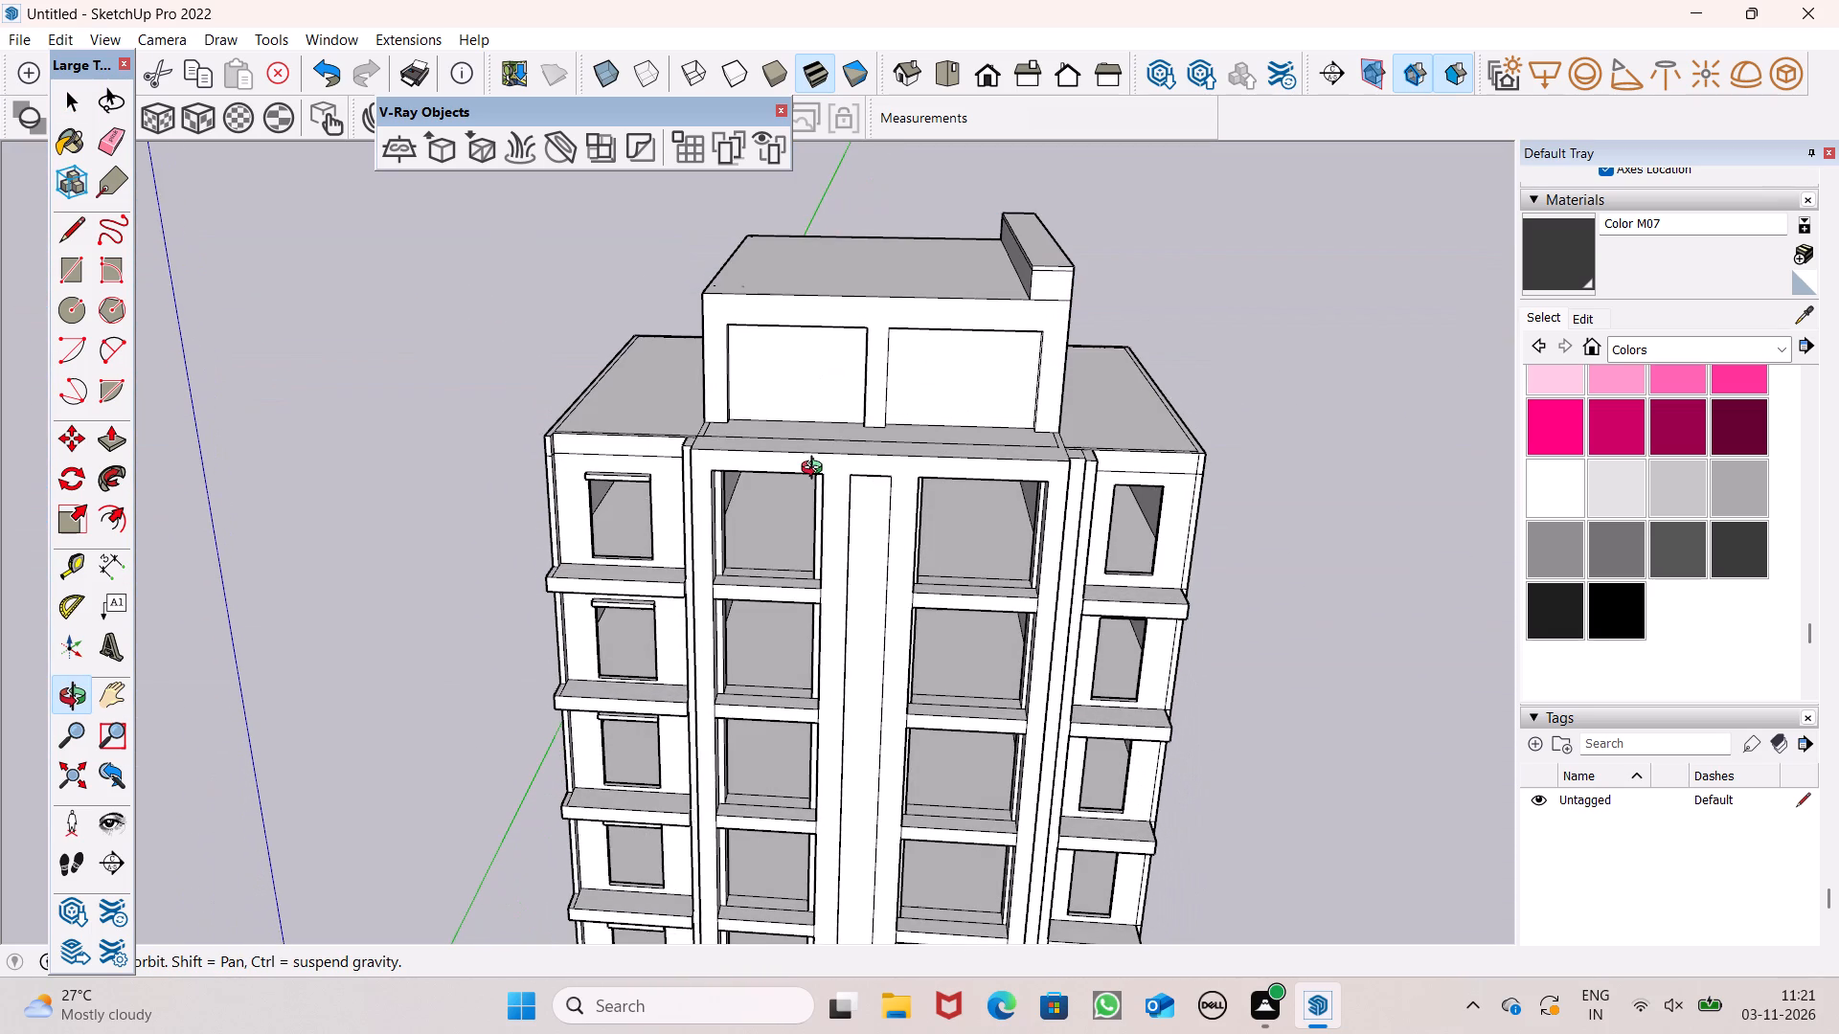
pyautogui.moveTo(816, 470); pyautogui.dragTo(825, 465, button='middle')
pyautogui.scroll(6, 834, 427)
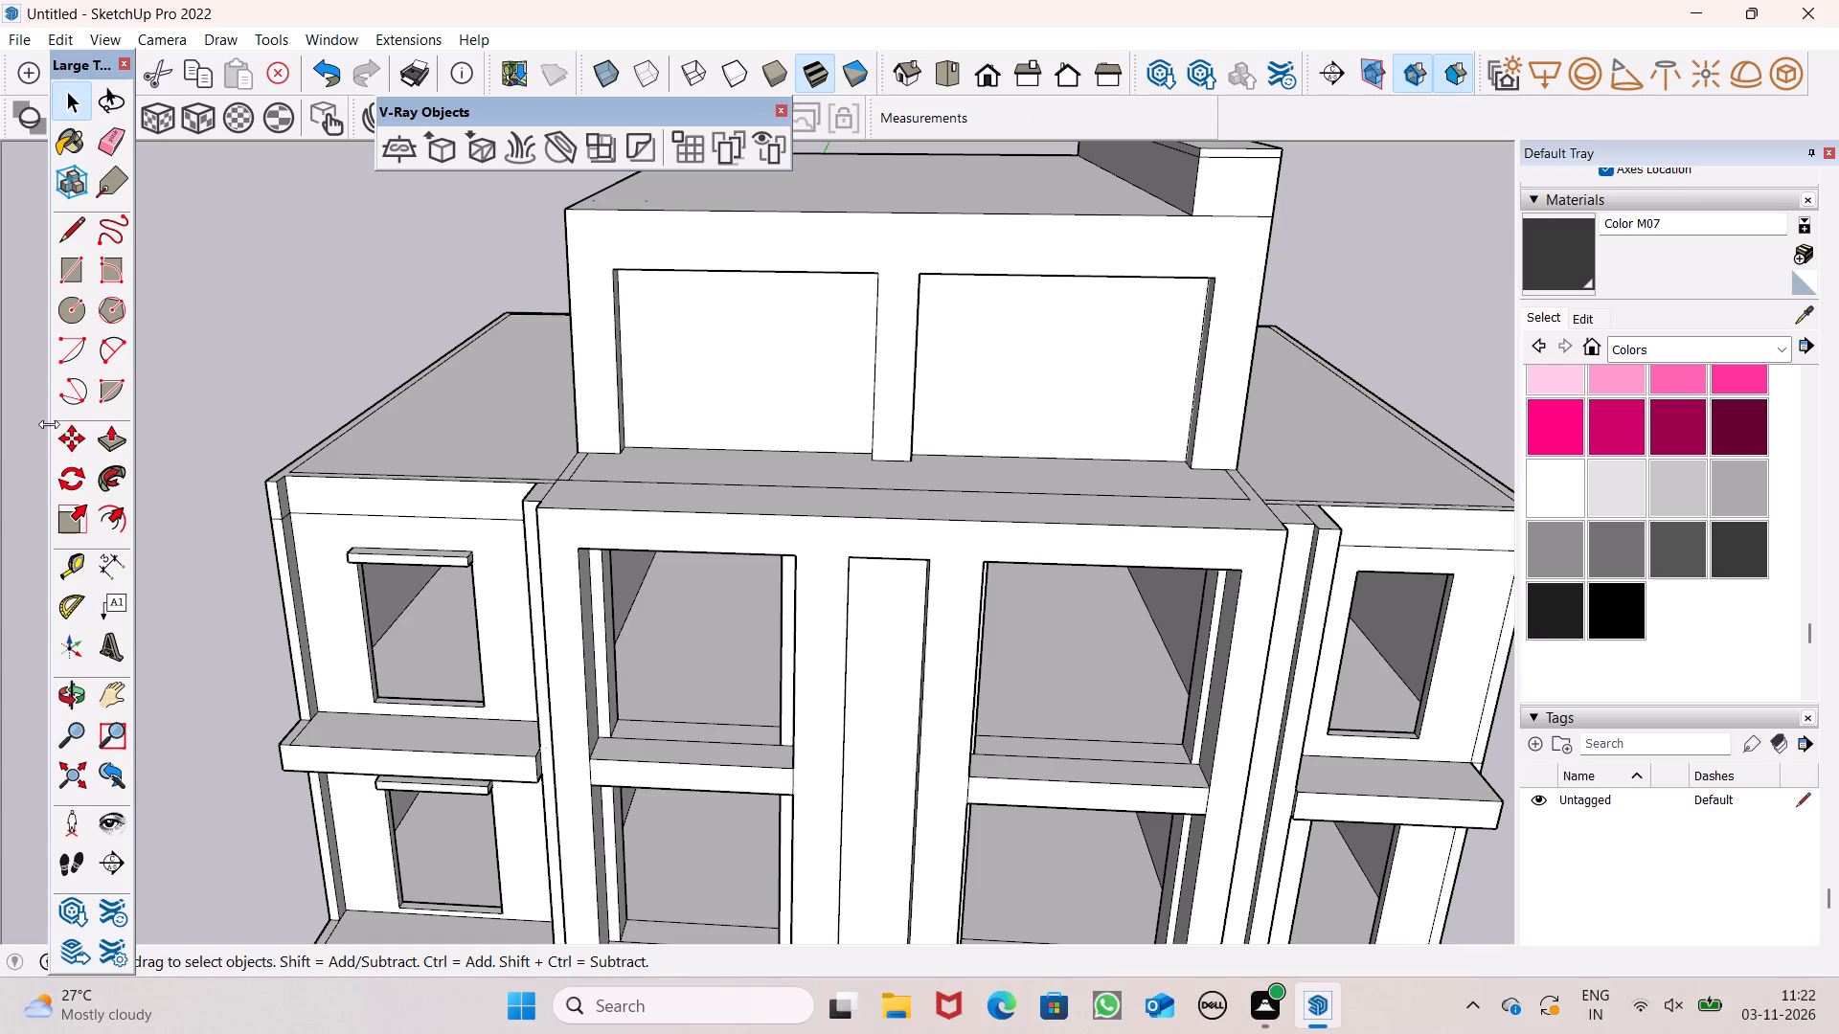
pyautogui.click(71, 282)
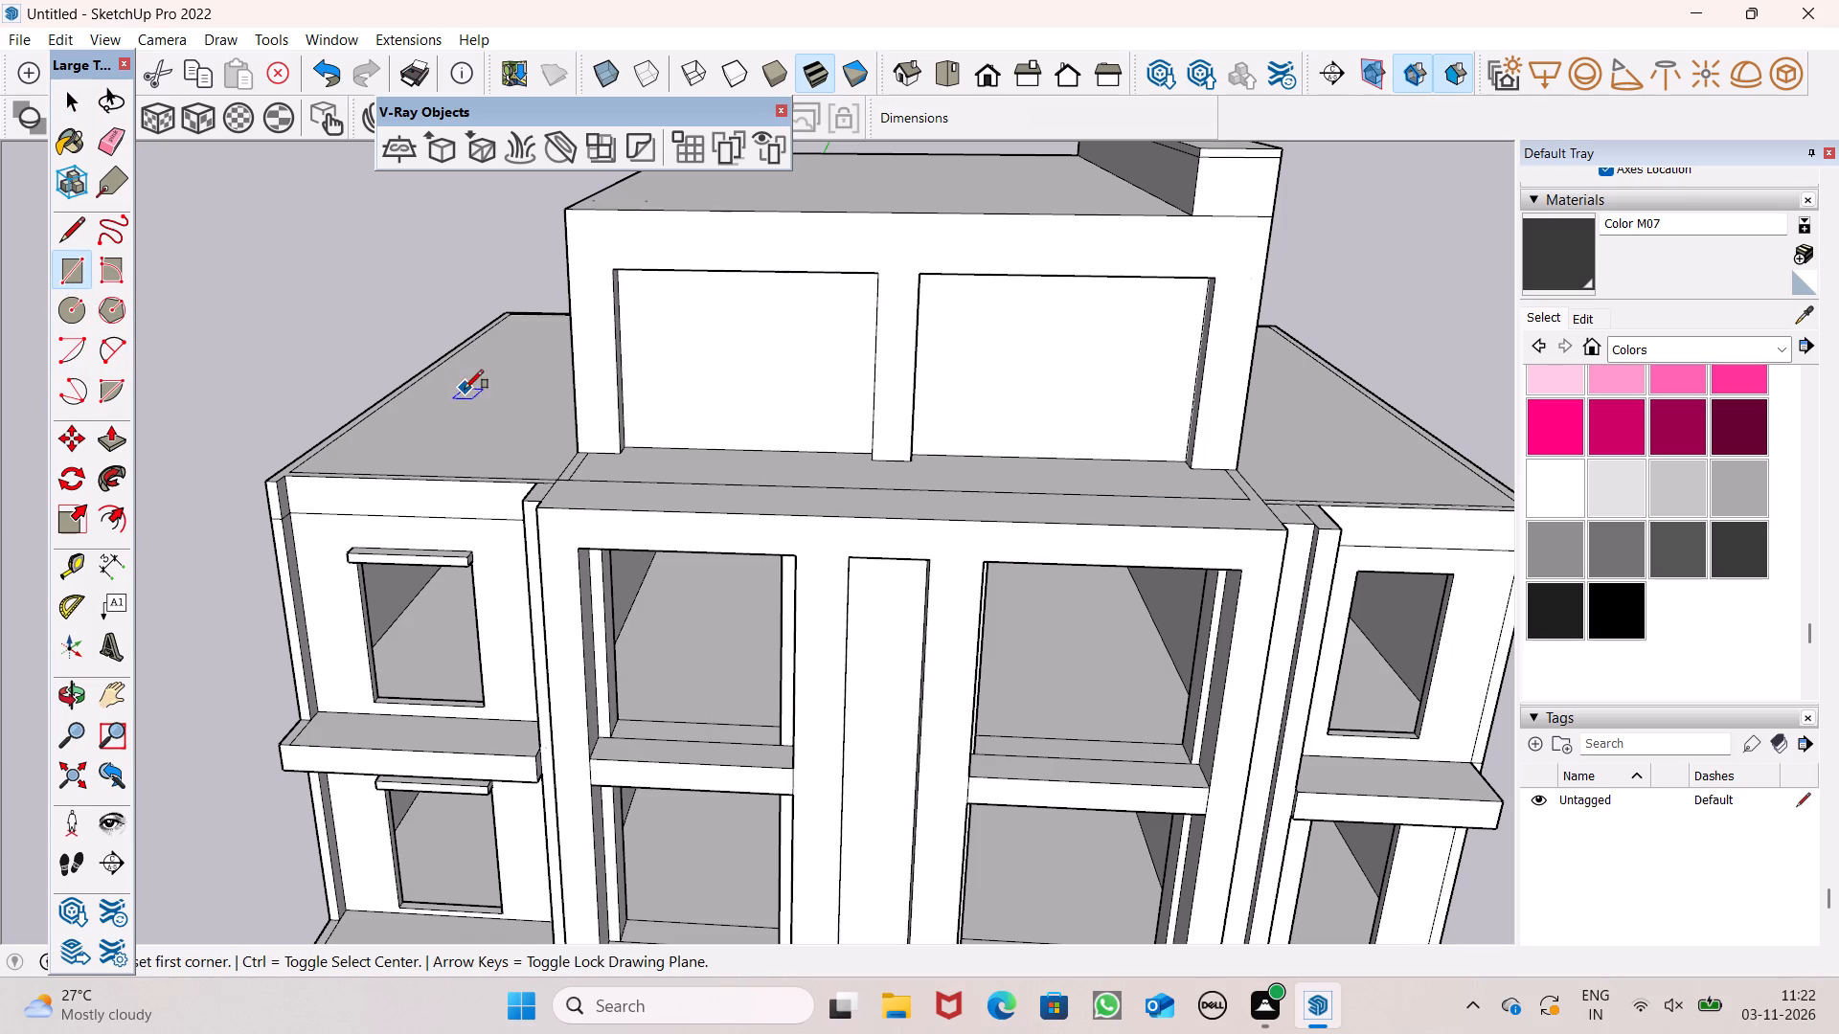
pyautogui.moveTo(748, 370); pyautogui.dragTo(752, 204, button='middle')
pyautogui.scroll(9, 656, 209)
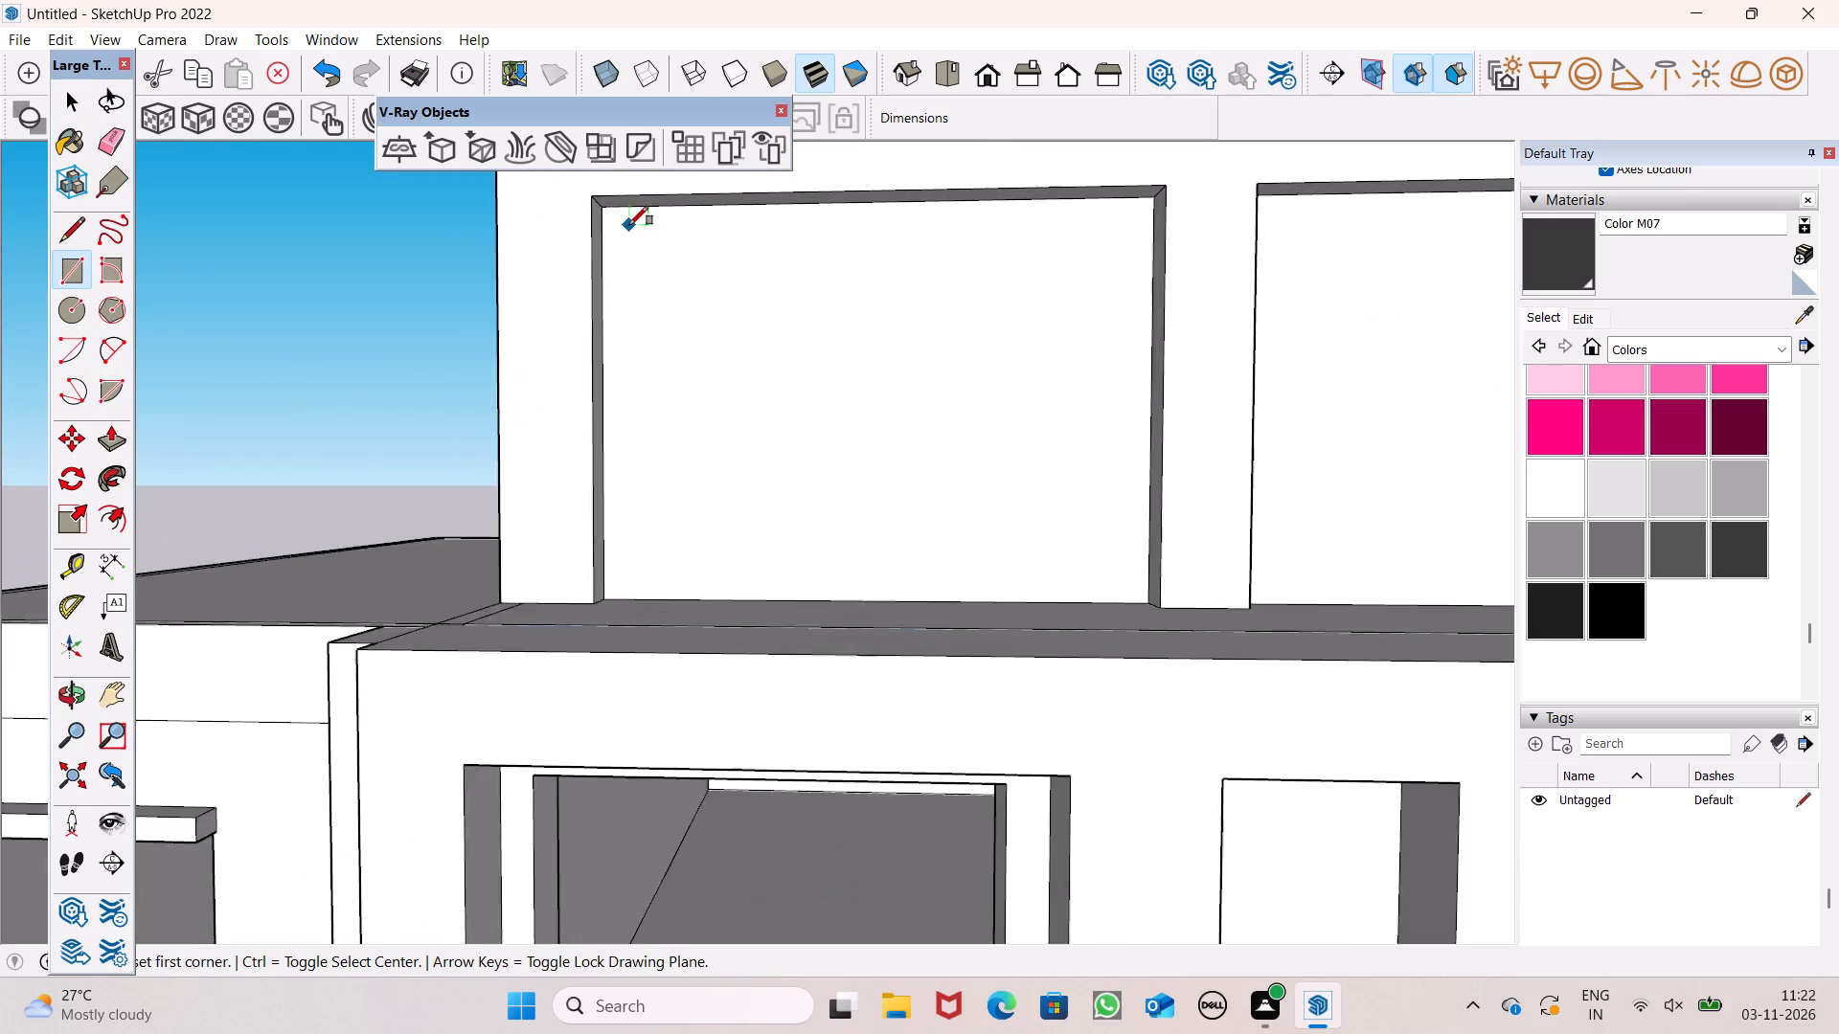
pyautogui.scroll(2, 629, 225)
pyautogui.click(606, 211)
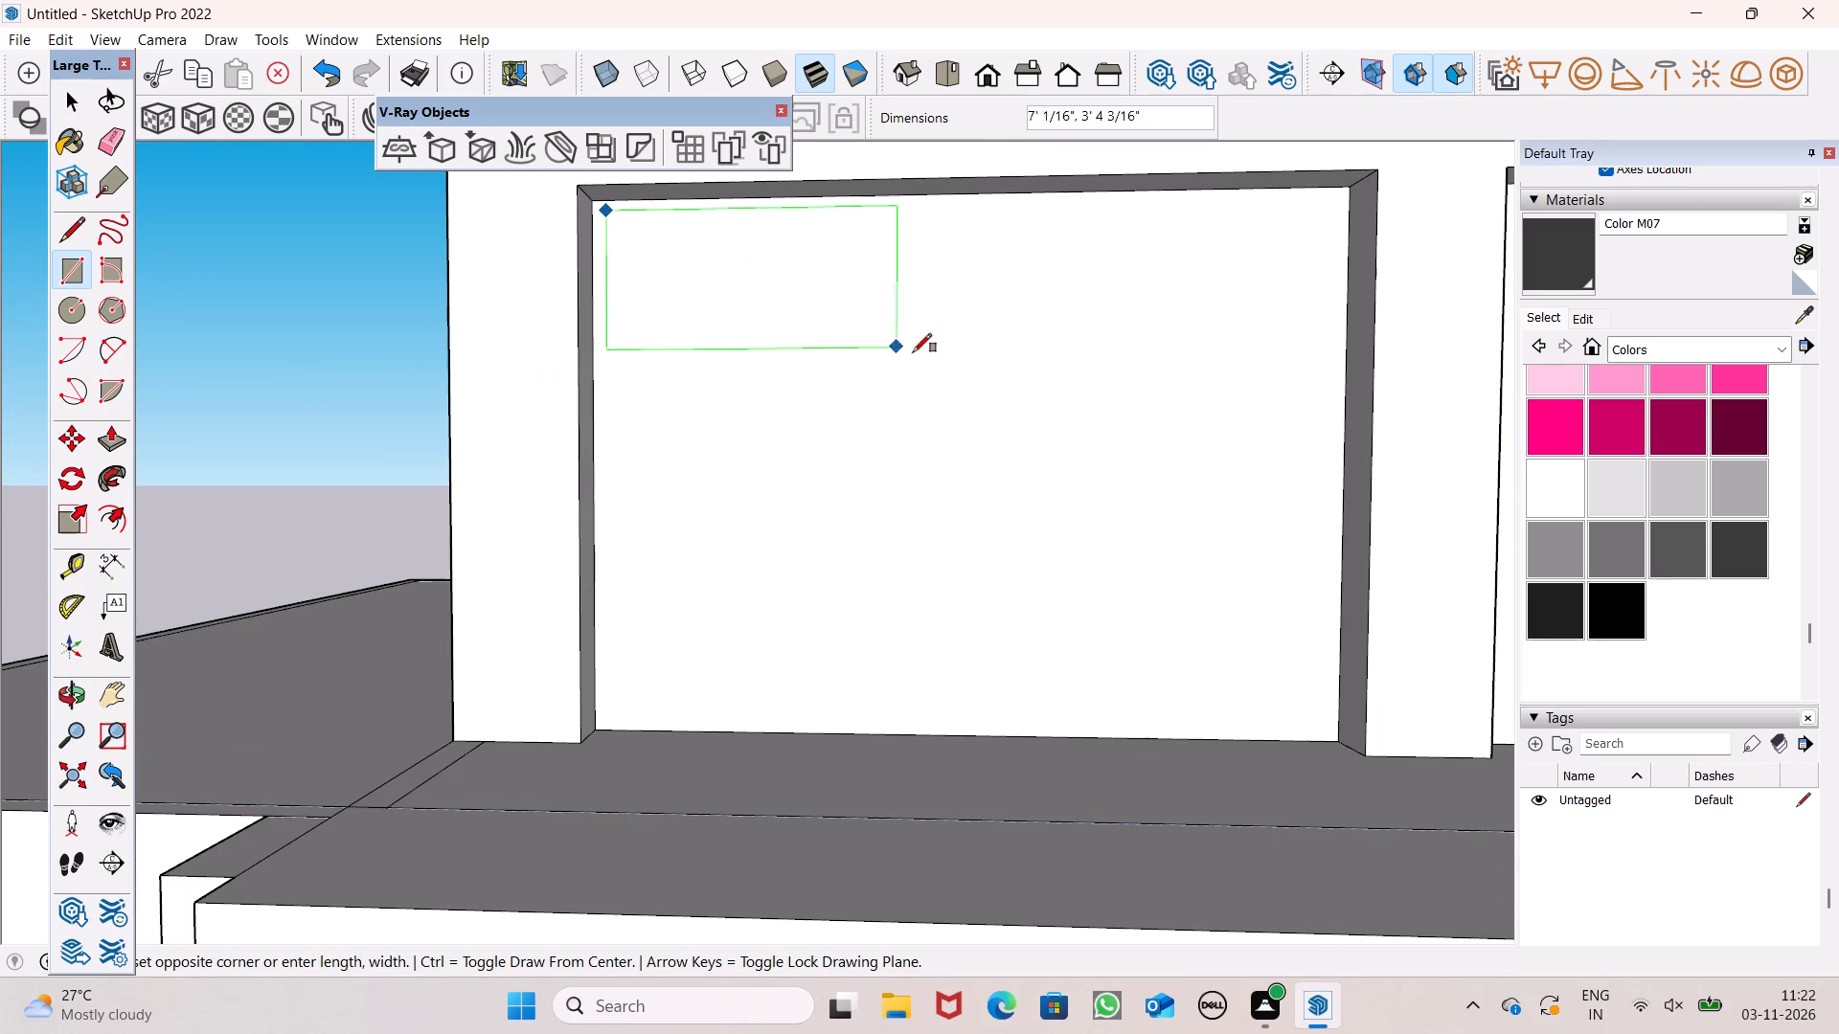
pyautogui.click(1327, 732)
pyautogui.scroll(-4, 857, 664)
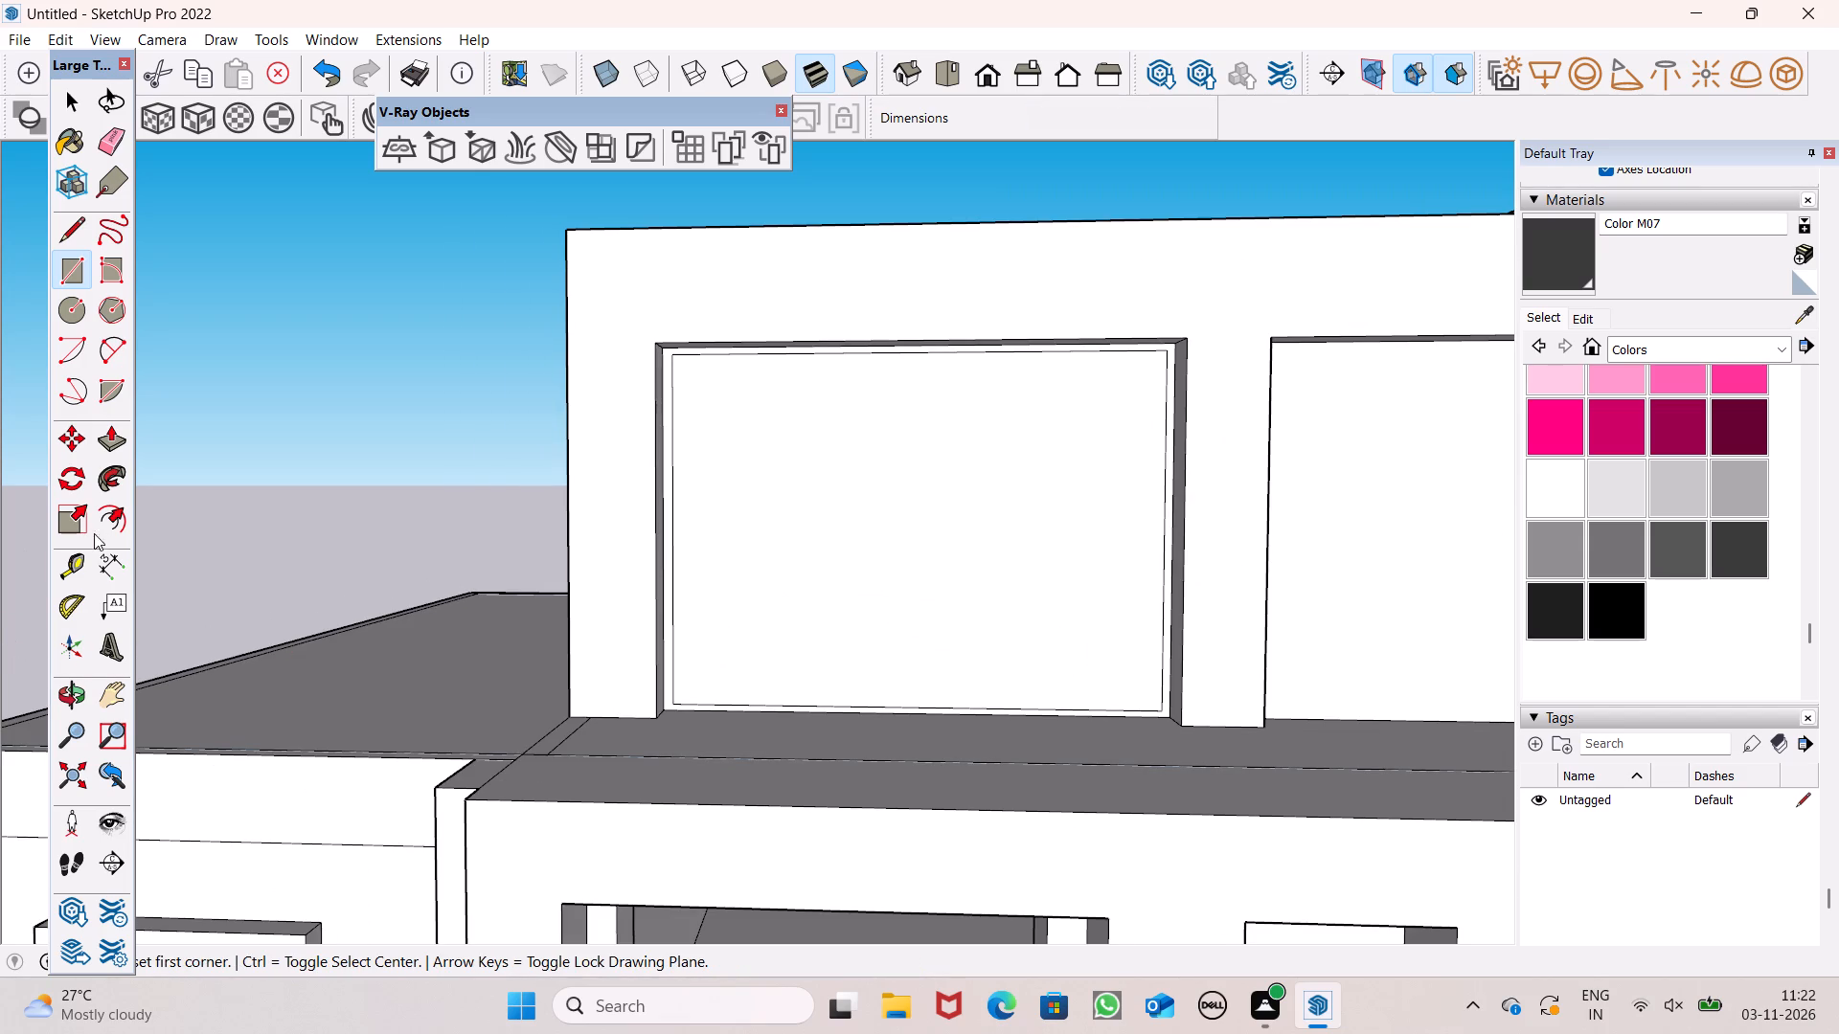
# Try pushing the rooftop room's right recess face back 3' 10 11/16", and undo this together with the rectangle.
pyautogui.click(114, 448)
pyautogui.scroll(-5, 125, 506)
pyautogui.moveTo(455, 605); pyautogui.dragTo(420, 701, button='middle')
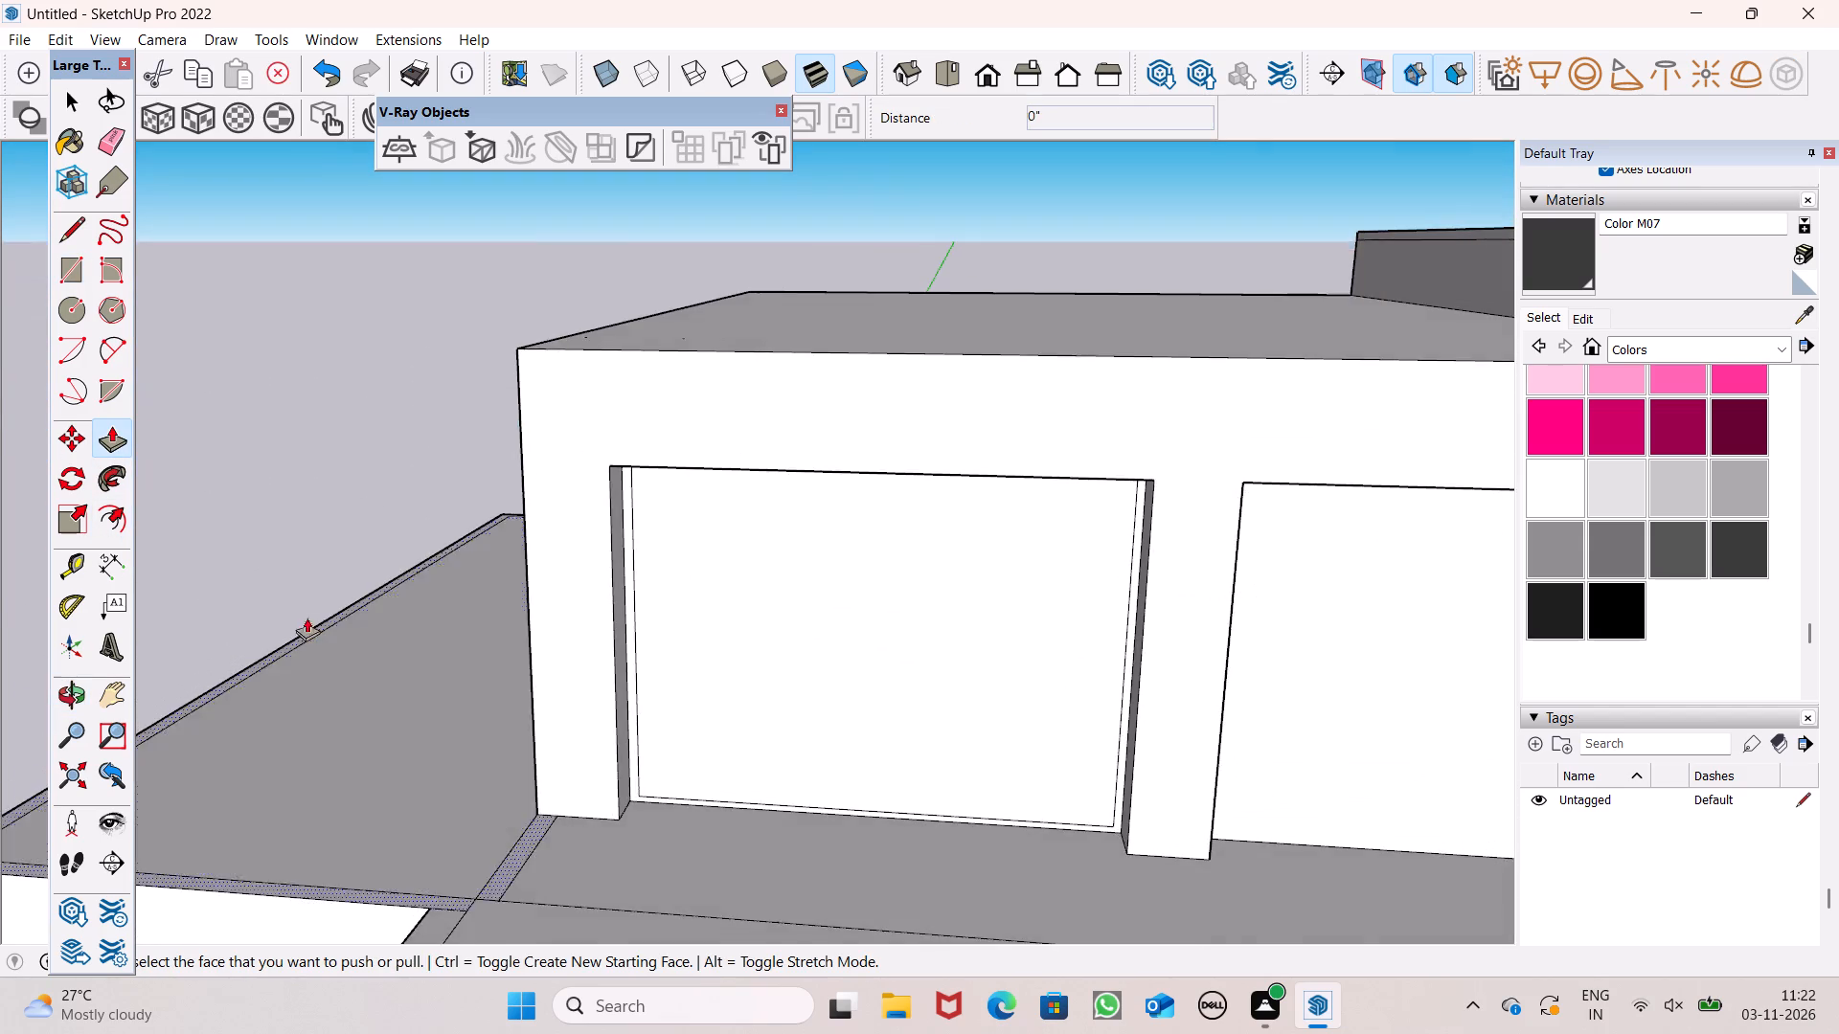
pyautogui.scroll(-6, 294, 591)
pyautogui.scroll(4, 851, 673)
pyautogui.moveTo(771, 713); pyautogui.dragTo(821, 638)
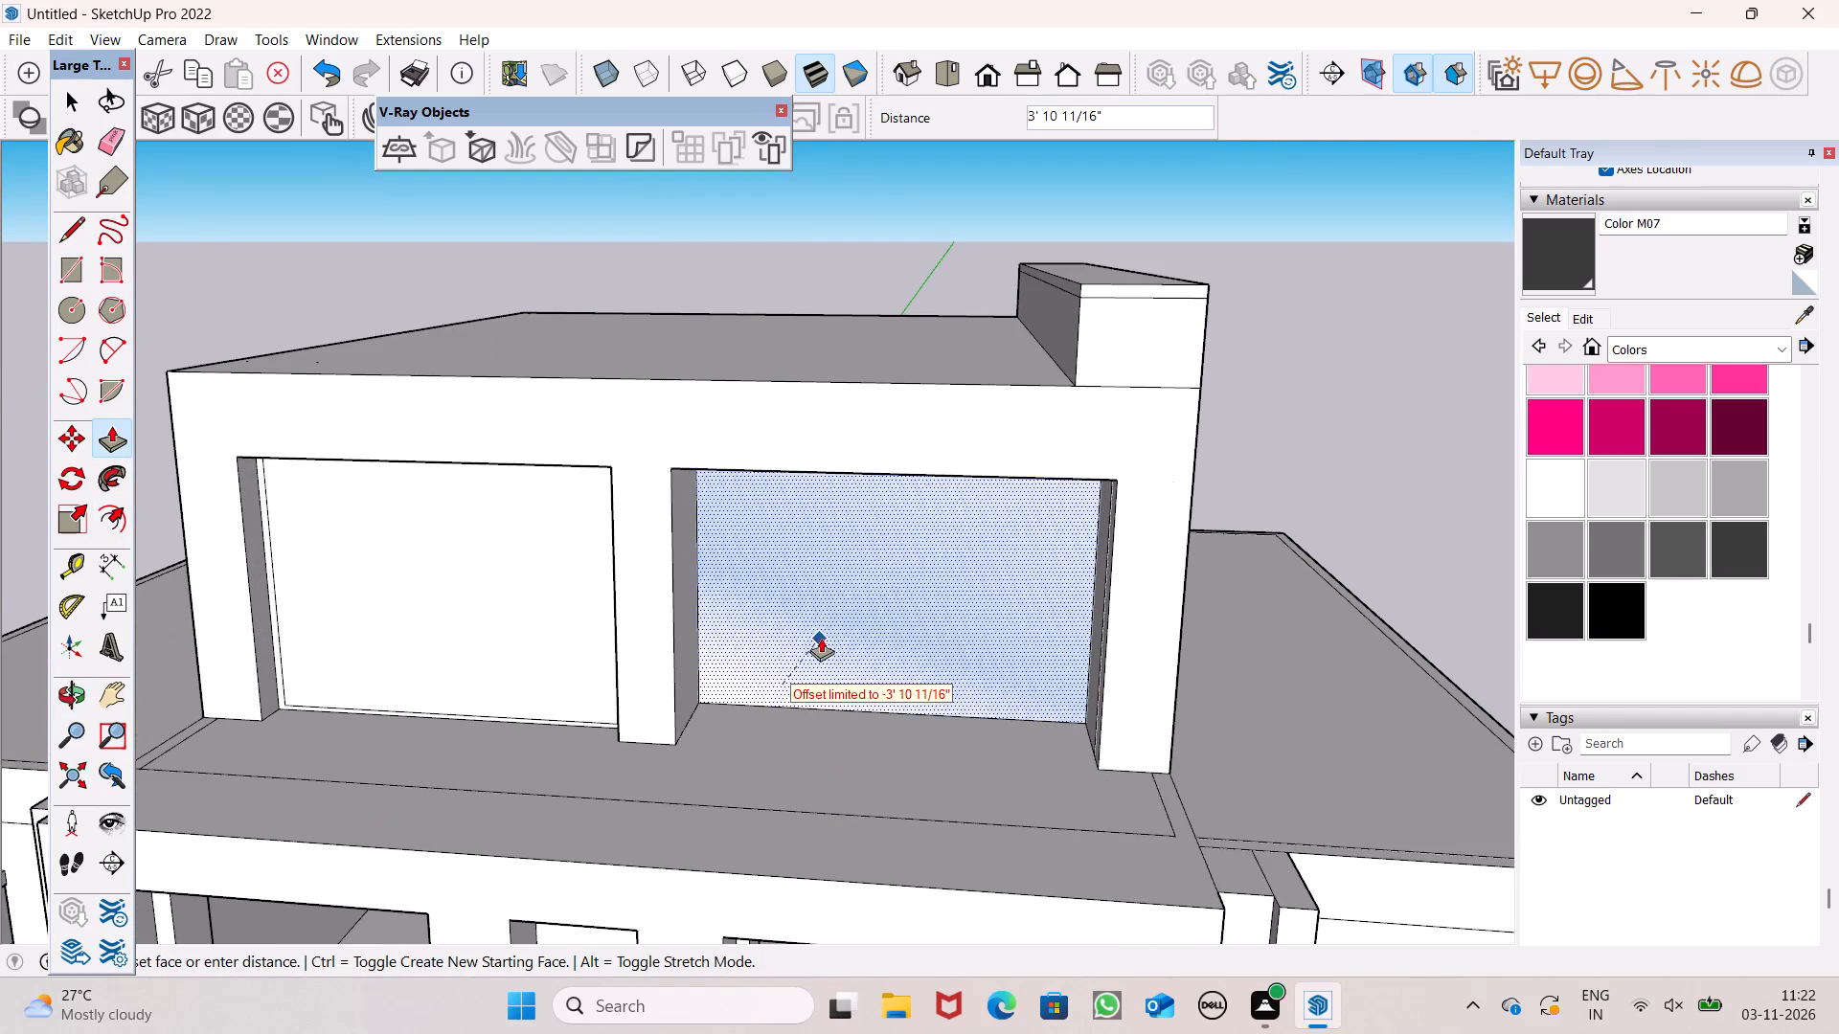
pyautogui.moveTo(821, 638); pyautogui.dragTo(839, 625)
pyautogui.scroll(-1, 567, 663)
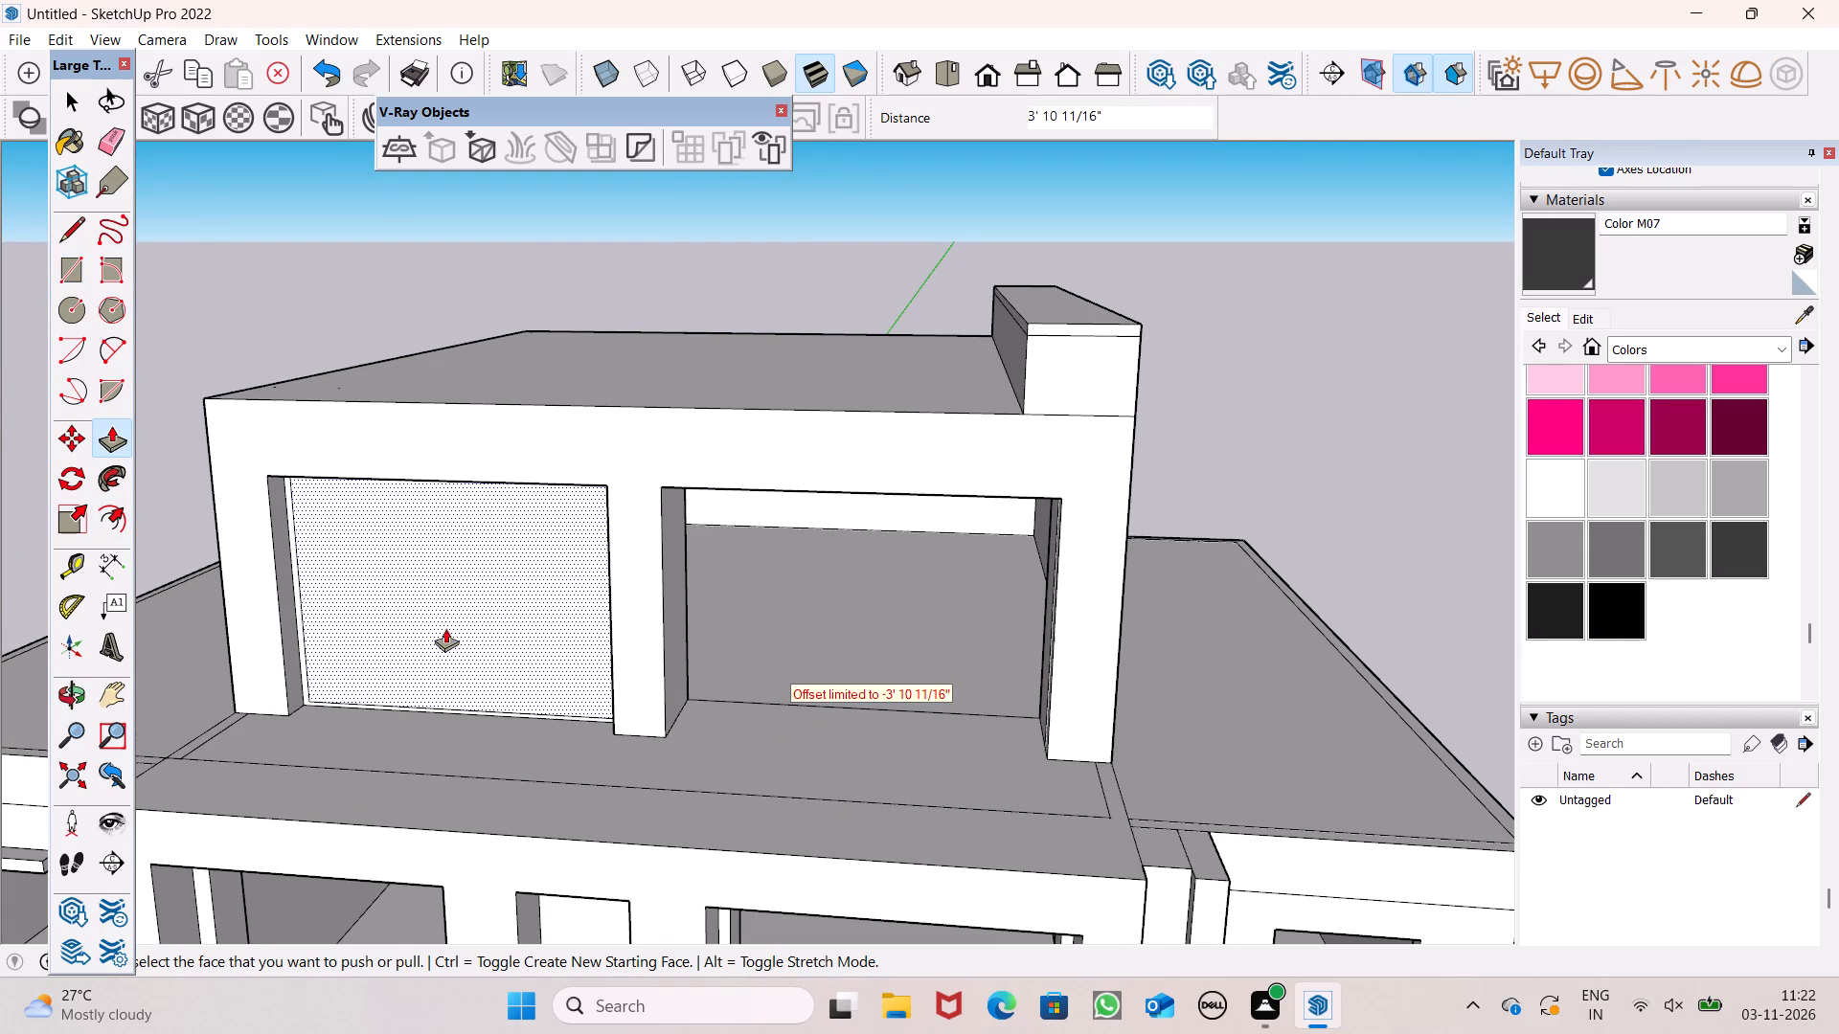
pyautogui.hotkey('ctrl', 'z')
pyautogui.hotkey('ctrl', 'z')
# Push/Pull the recessed faces of both front bays of the rooftop room back 3' 10 11/16" to cut open window holes.
pyautogui.moveTo(378, 689); pyautogui.dragTo(373, 668)
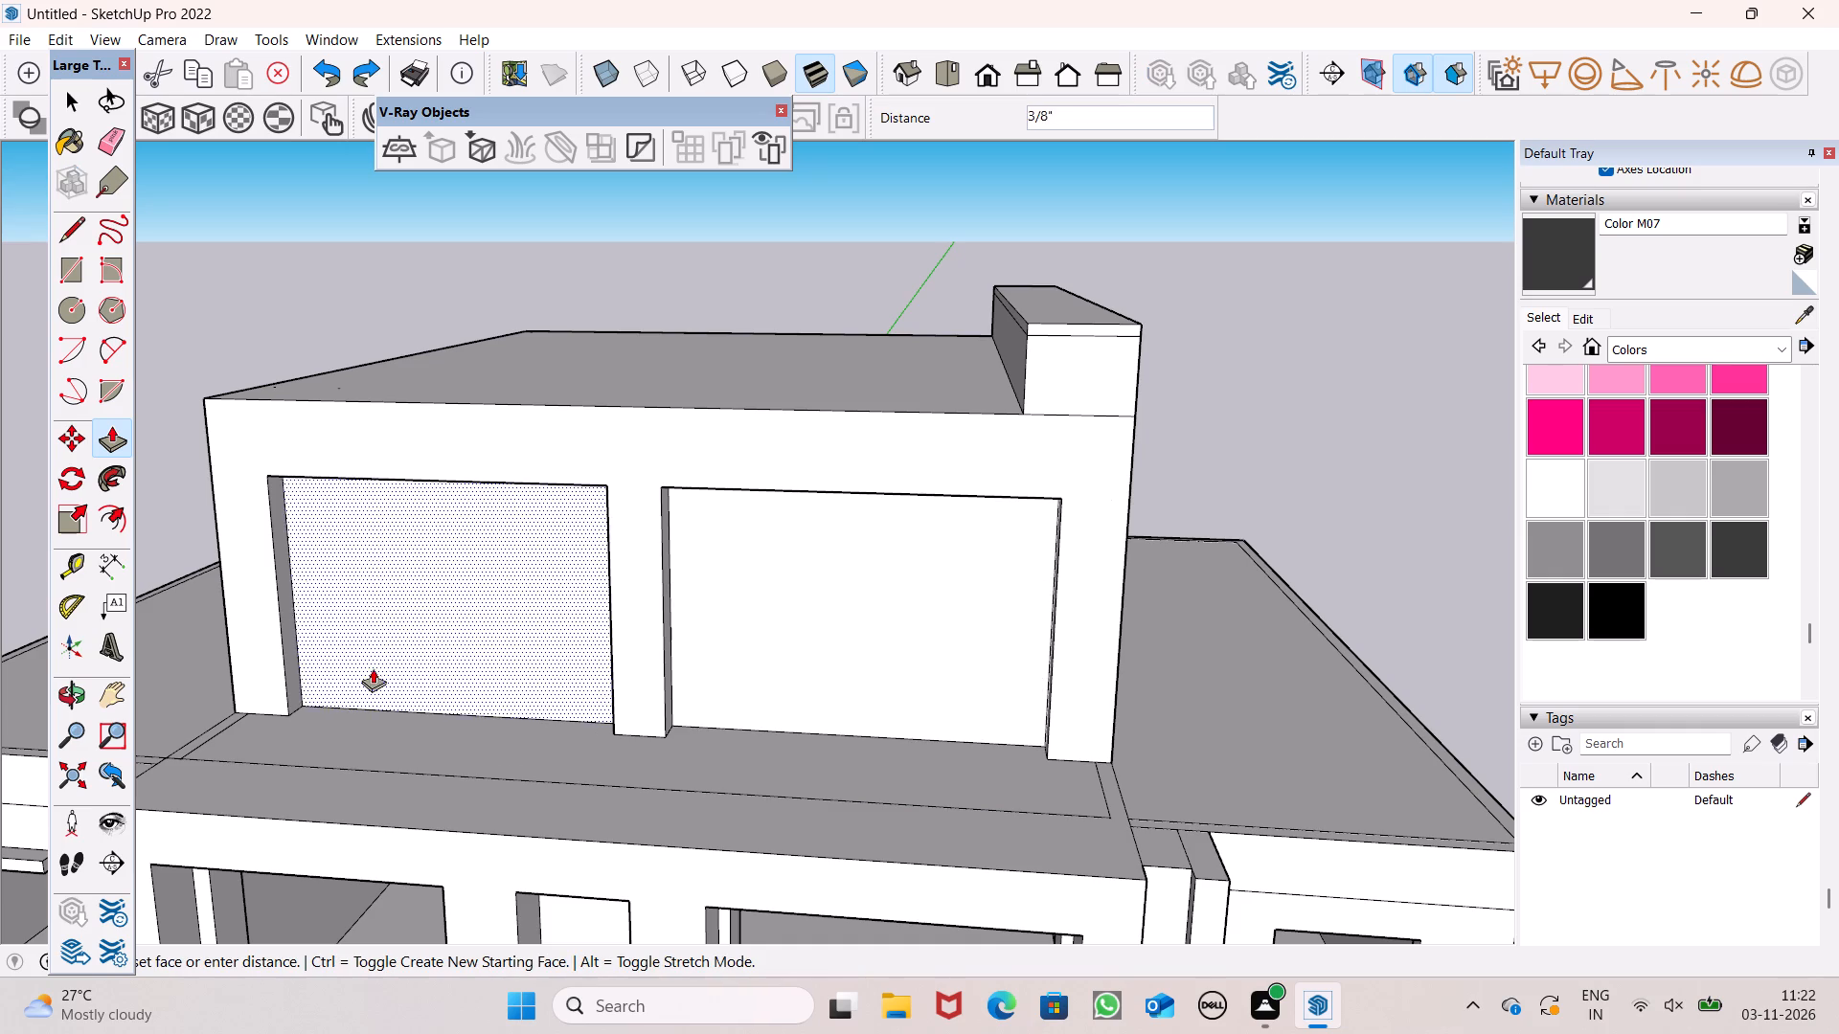
pyautogui.moveTo(373, 668); pyautogui.dragTo(575, 613)
pyautogui.moveTo(765, 694); pyautogui.dragTo(827, 614)
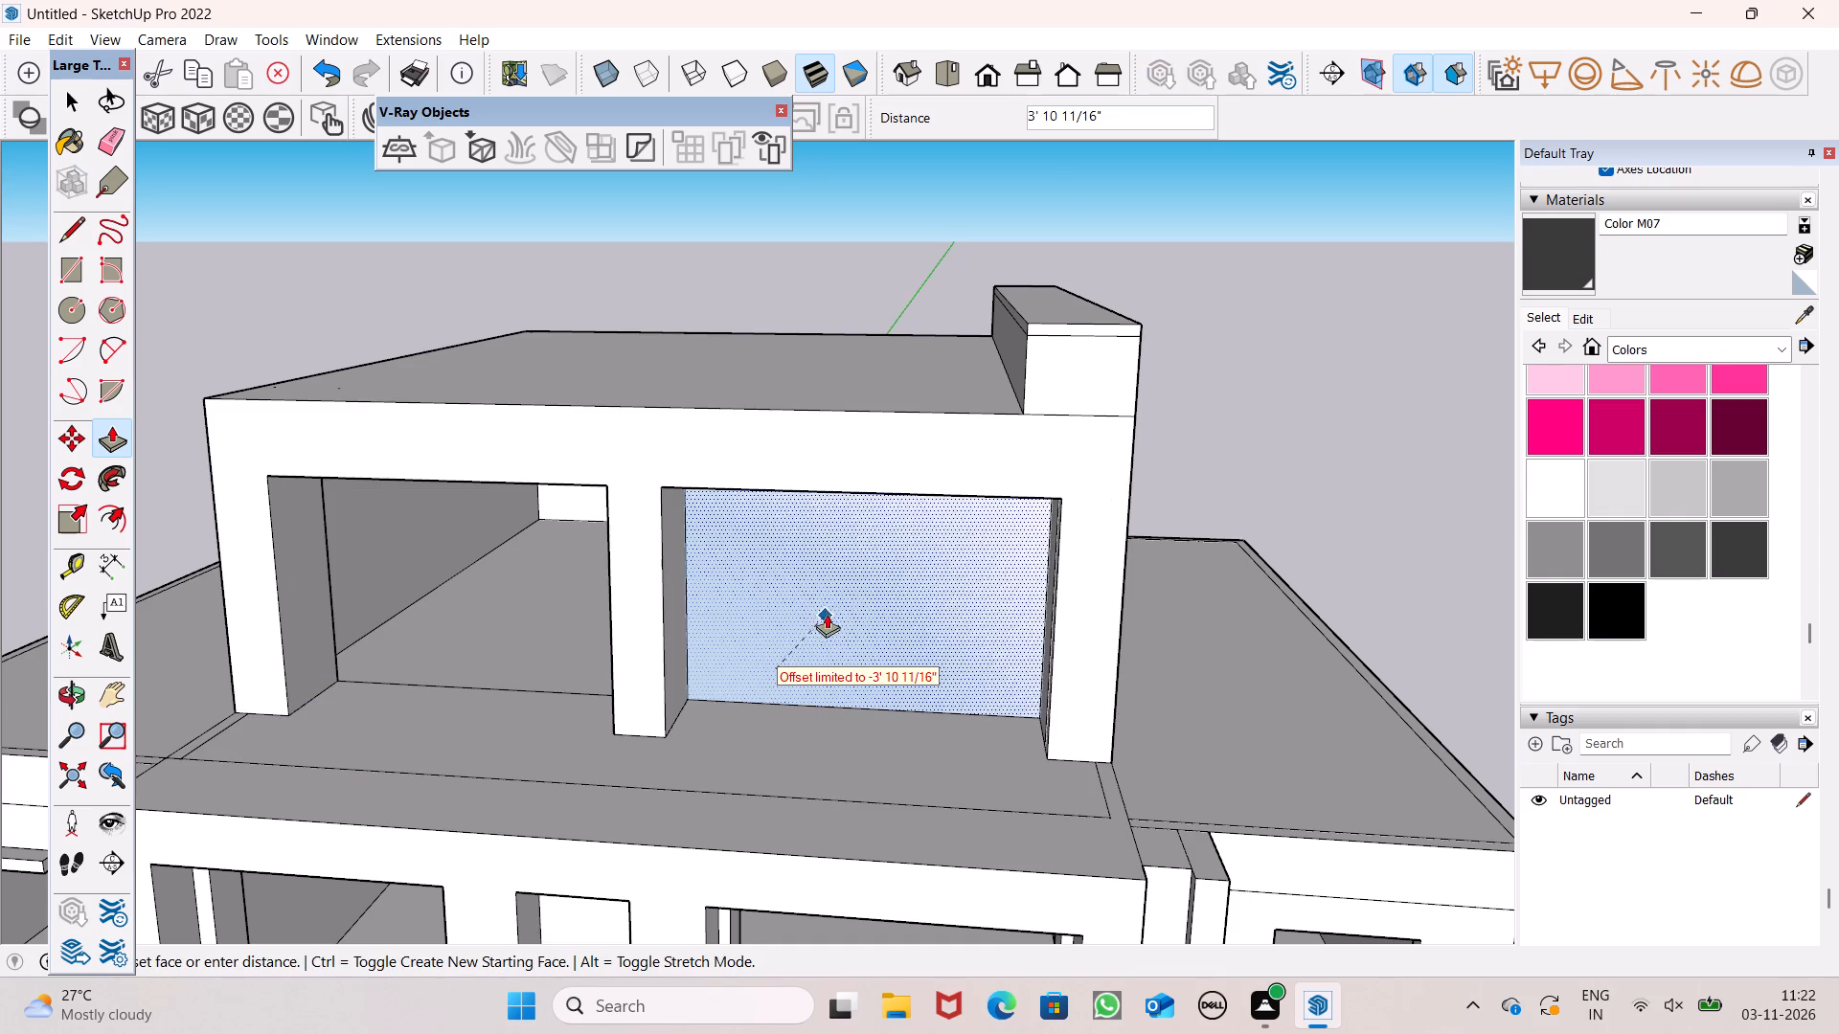
pyautogui.moveTo(827, 614); pyautogui.dragTo(849, 594)
pyautogui.press('space')
# Draw an upright rectangle about 13' 11" by 12' 1" beside the golden window panel for a third panel.
pyautogui.scroll(-8, 428, 526)
pyautogui.moveTo(488, 573); pyautogui.dragTo(615, 486, button='middle')
pyautogui.scroll(1, 615, 486)
pyautogui.scroll(-6, 370, 478)
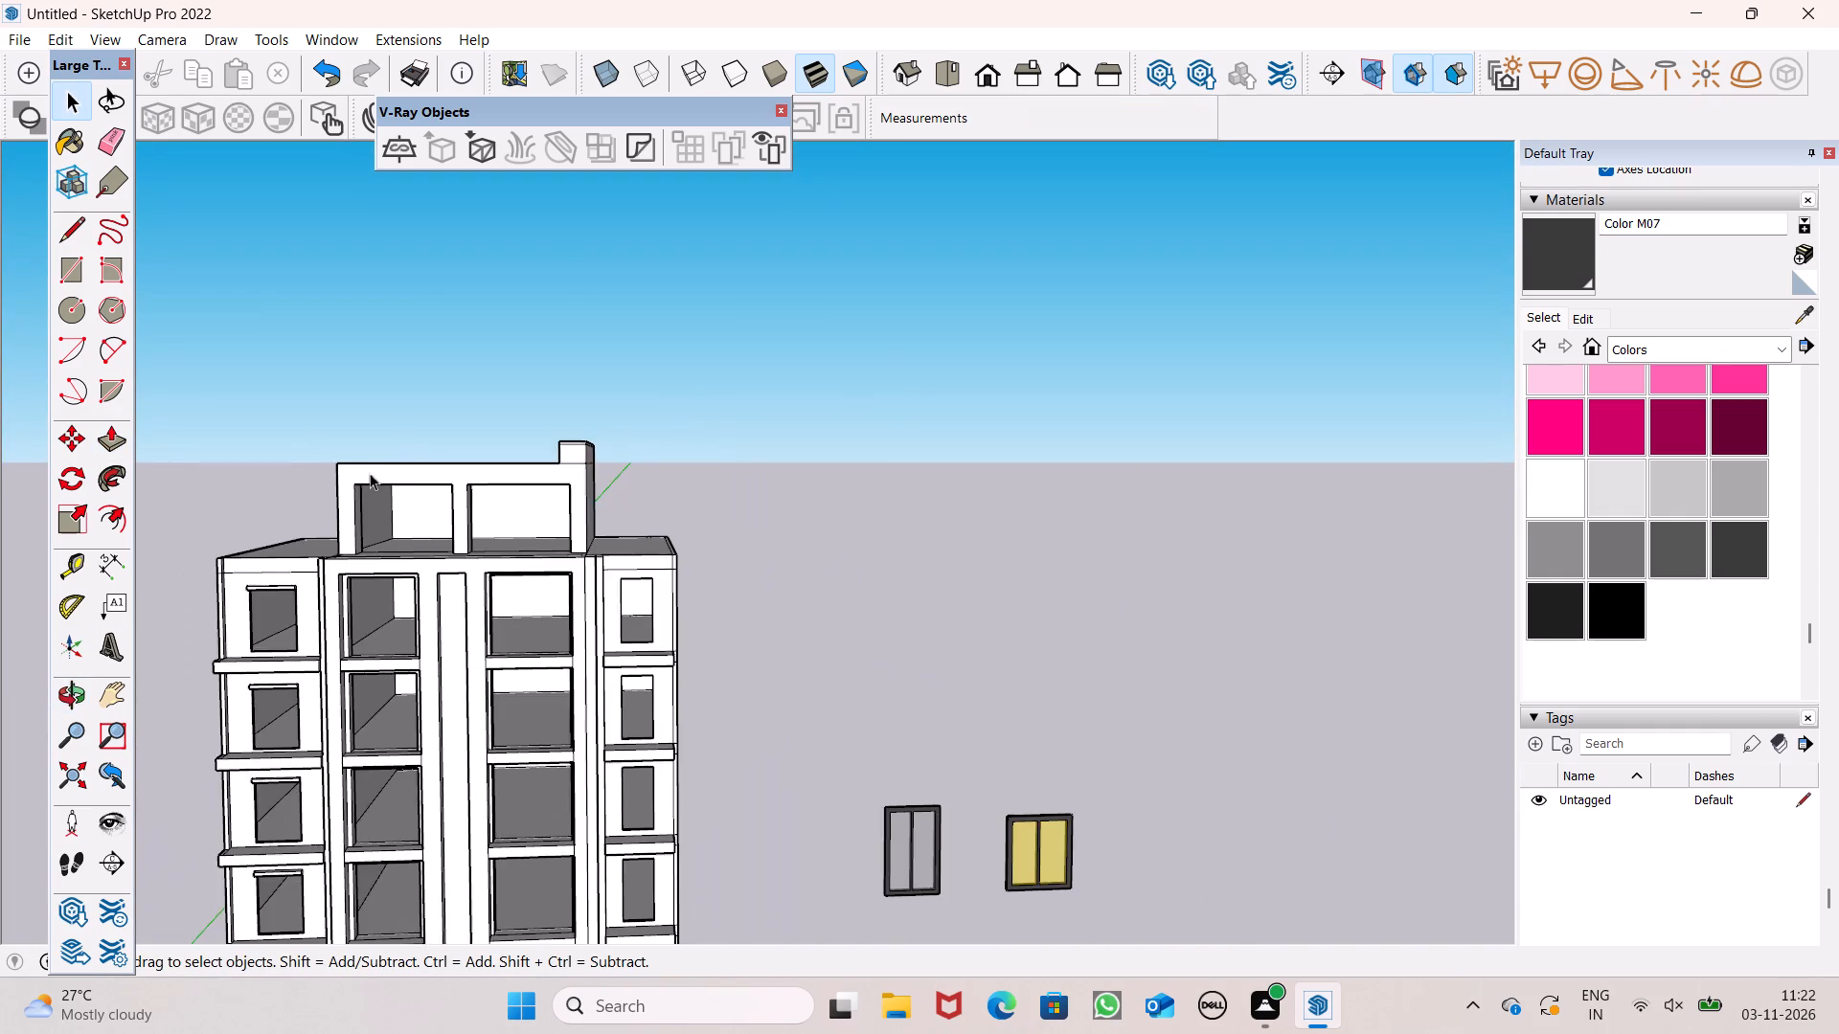
pyautogui.scroll(-5, 383, 439)
pyautogui.moveTo(1074, 798); pyautogui.dragTo(1059, 794, button='middle')
pyautogui.scroll(4, 1049, 729)
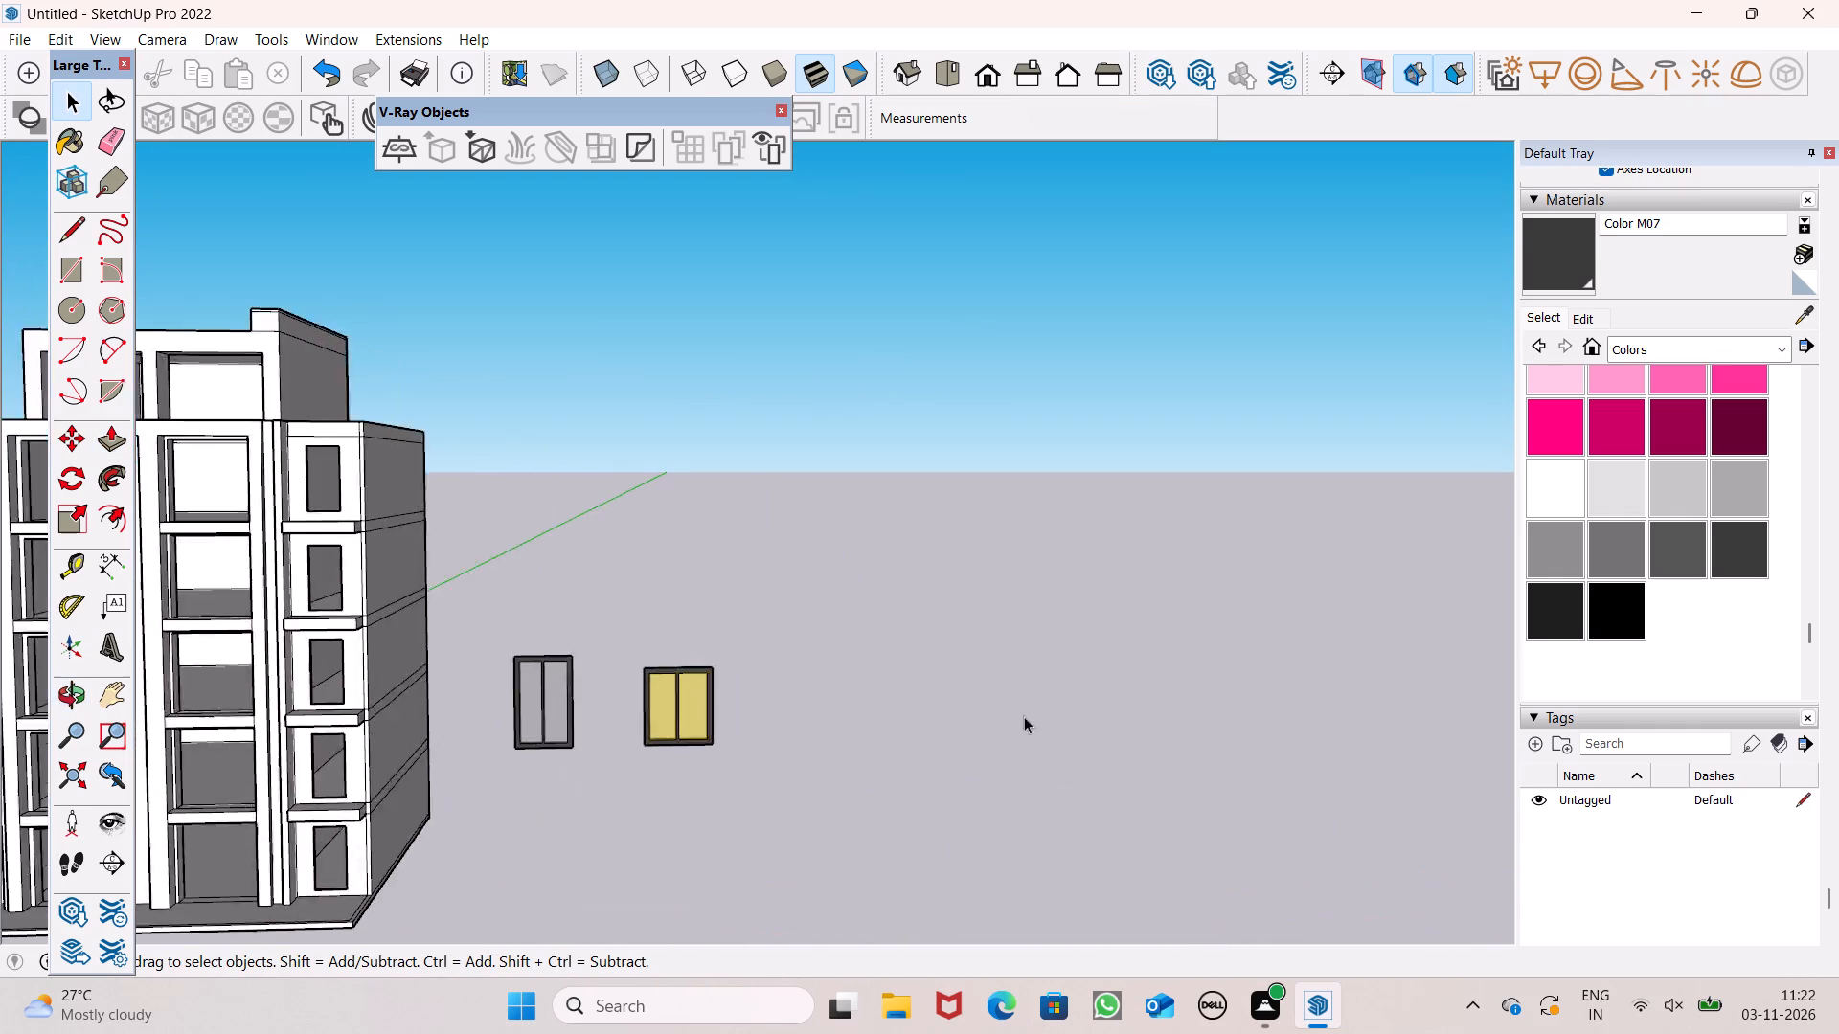
pyautogui.scroll(3, 1024, 716)
pyautogui.moveTo(68, 327); pyautogui.dragTo(255, 290)
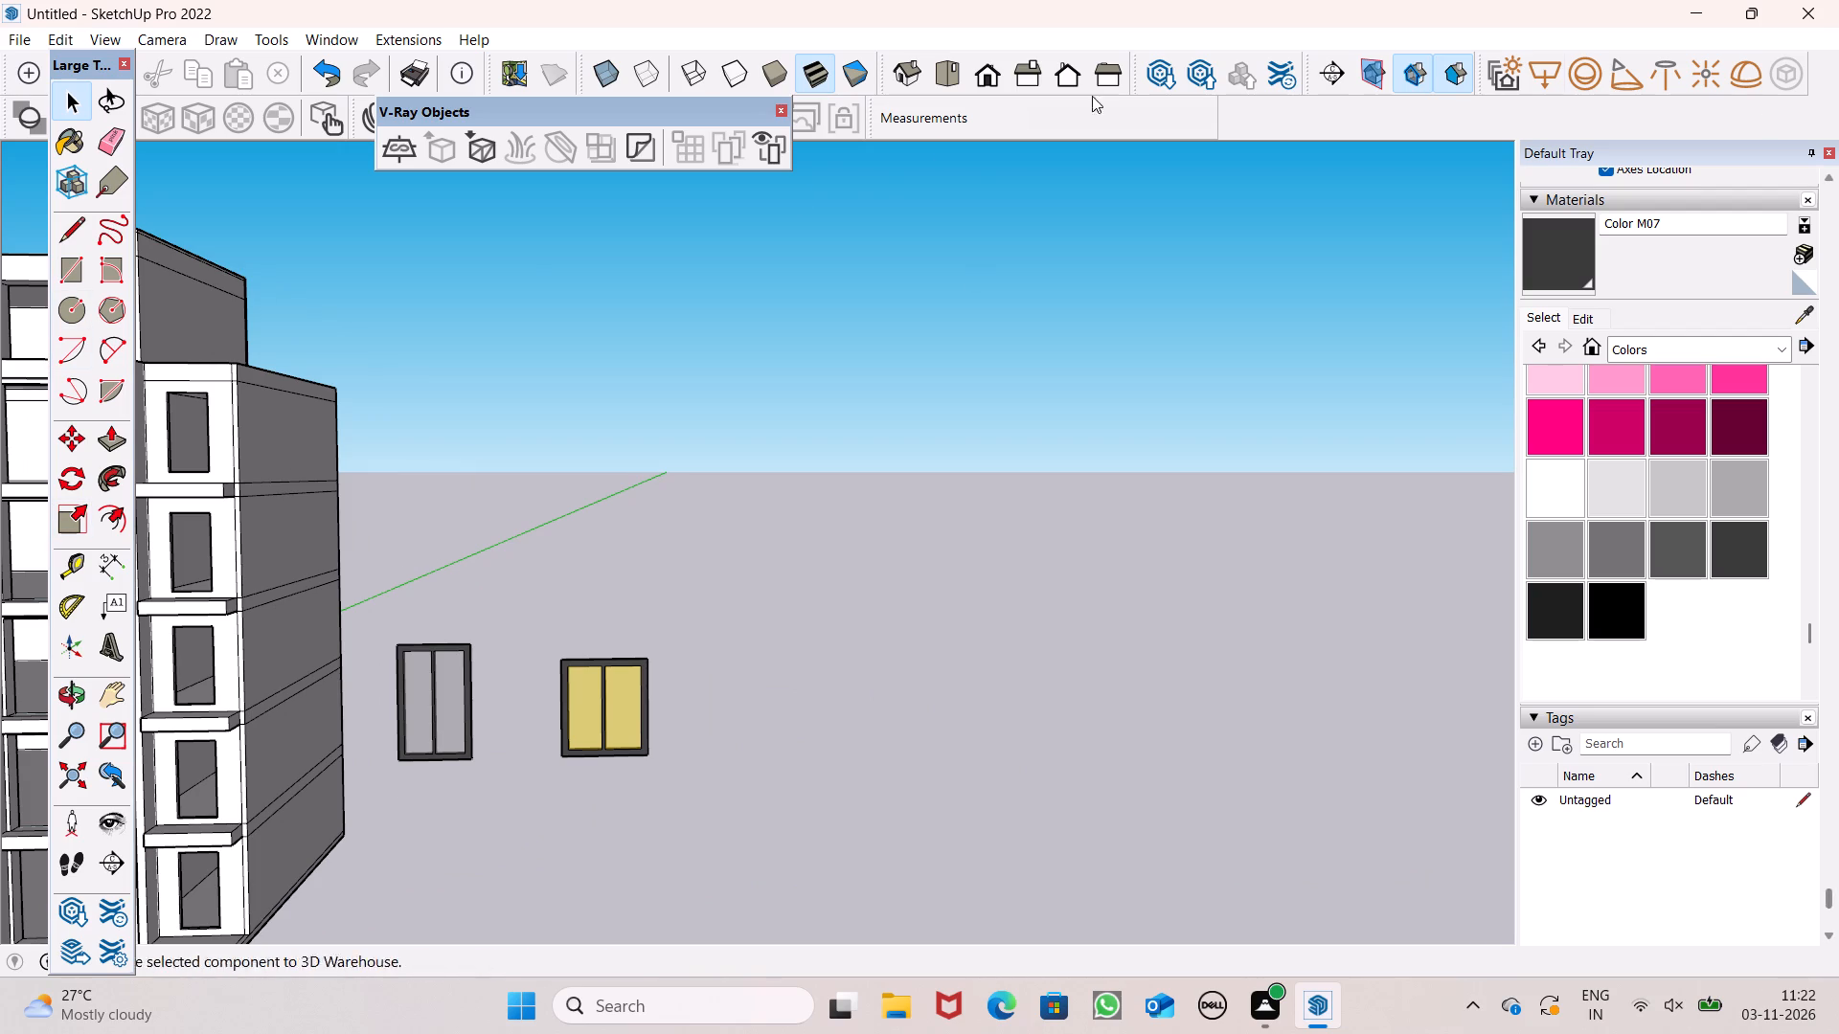
pyautogui.click(73, 273)
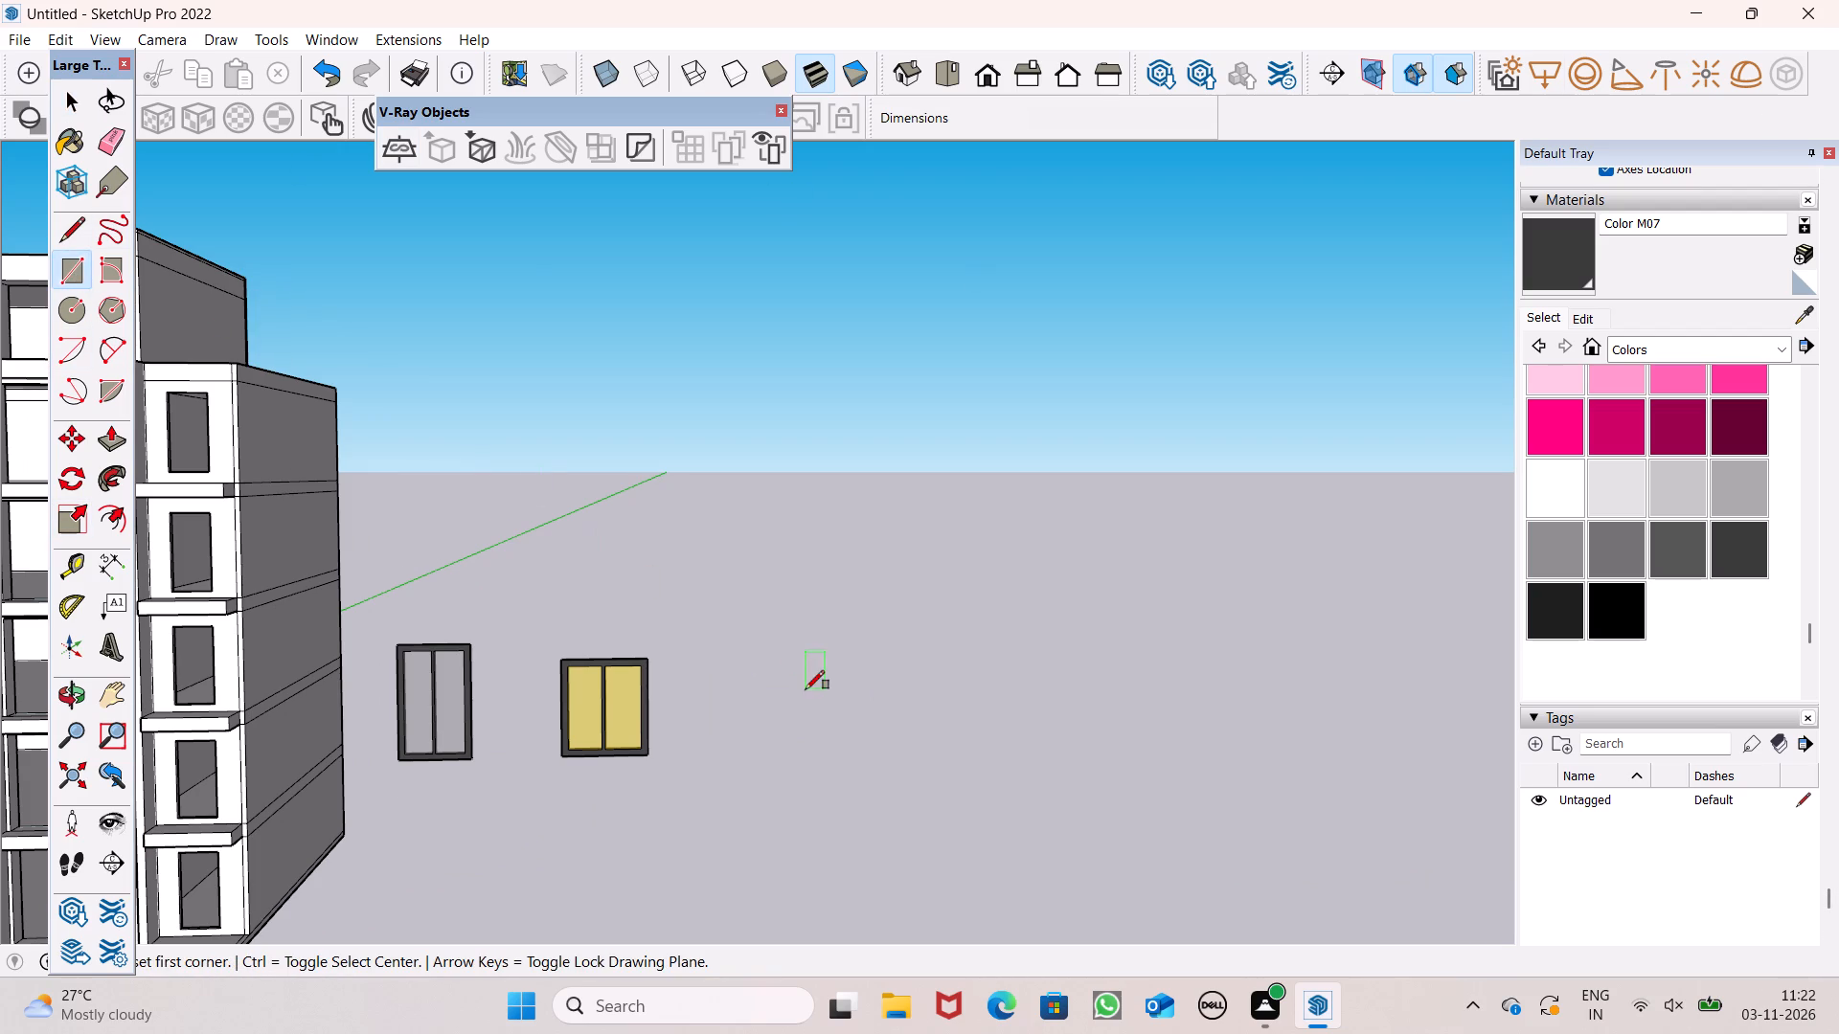
pyautogui.scroll(3, 806, 689)
pyautogui.click(674, 648)
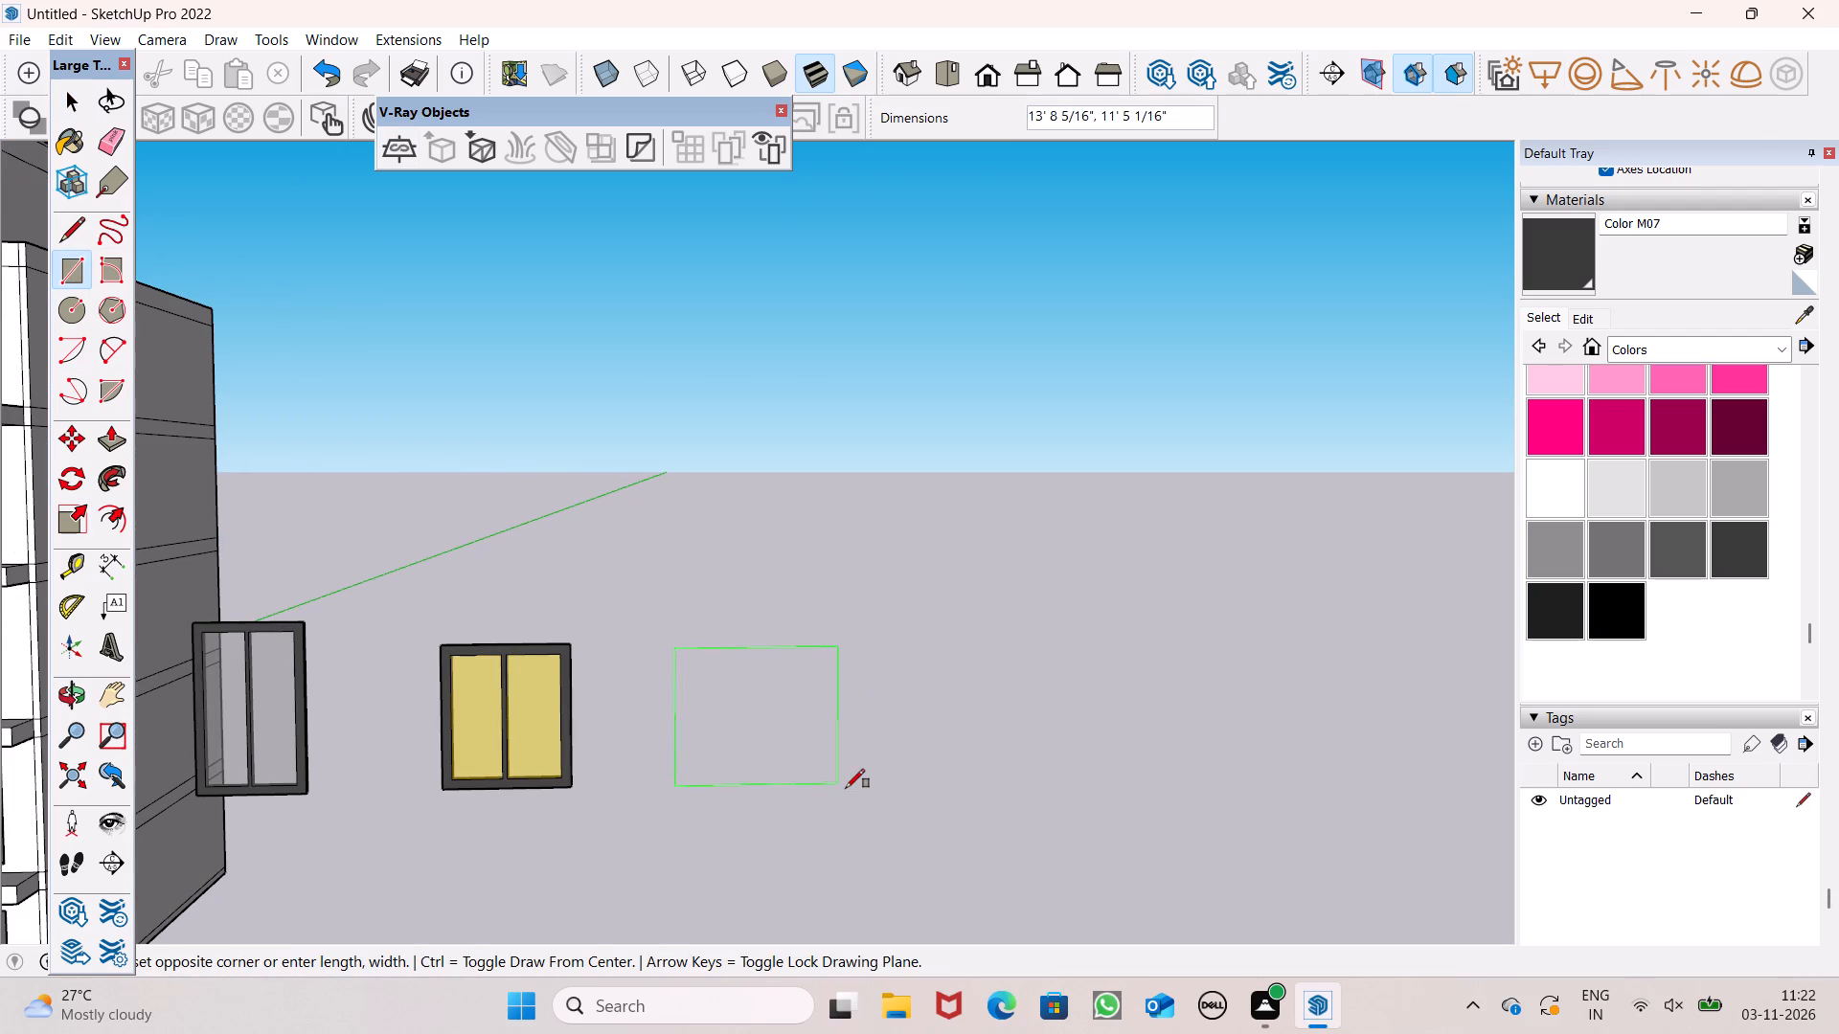
pyautogui.click(843, 791)
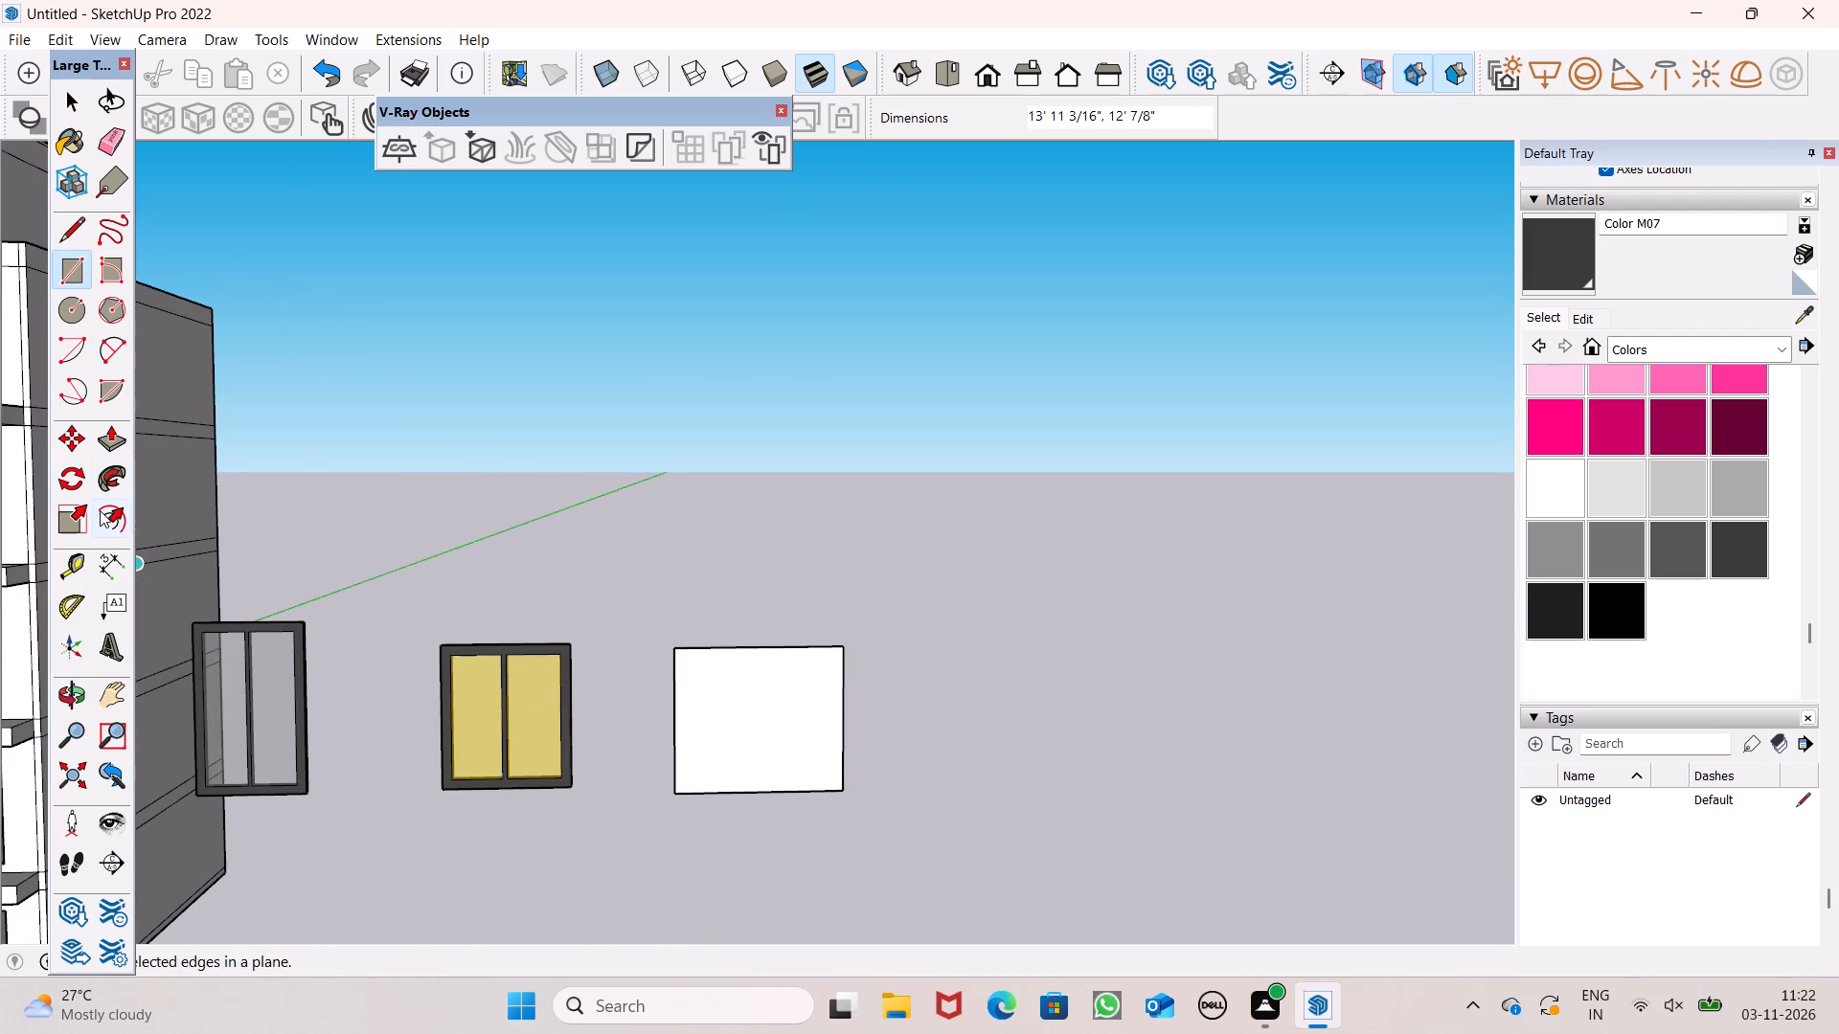
# Offset the new rectangle's edges inward to outline a narrow frame around a single pane.
pyautogui.click(100, 510)
pyautogui.scroll(4, 781, 658)
pyautogui.click(780, 660)
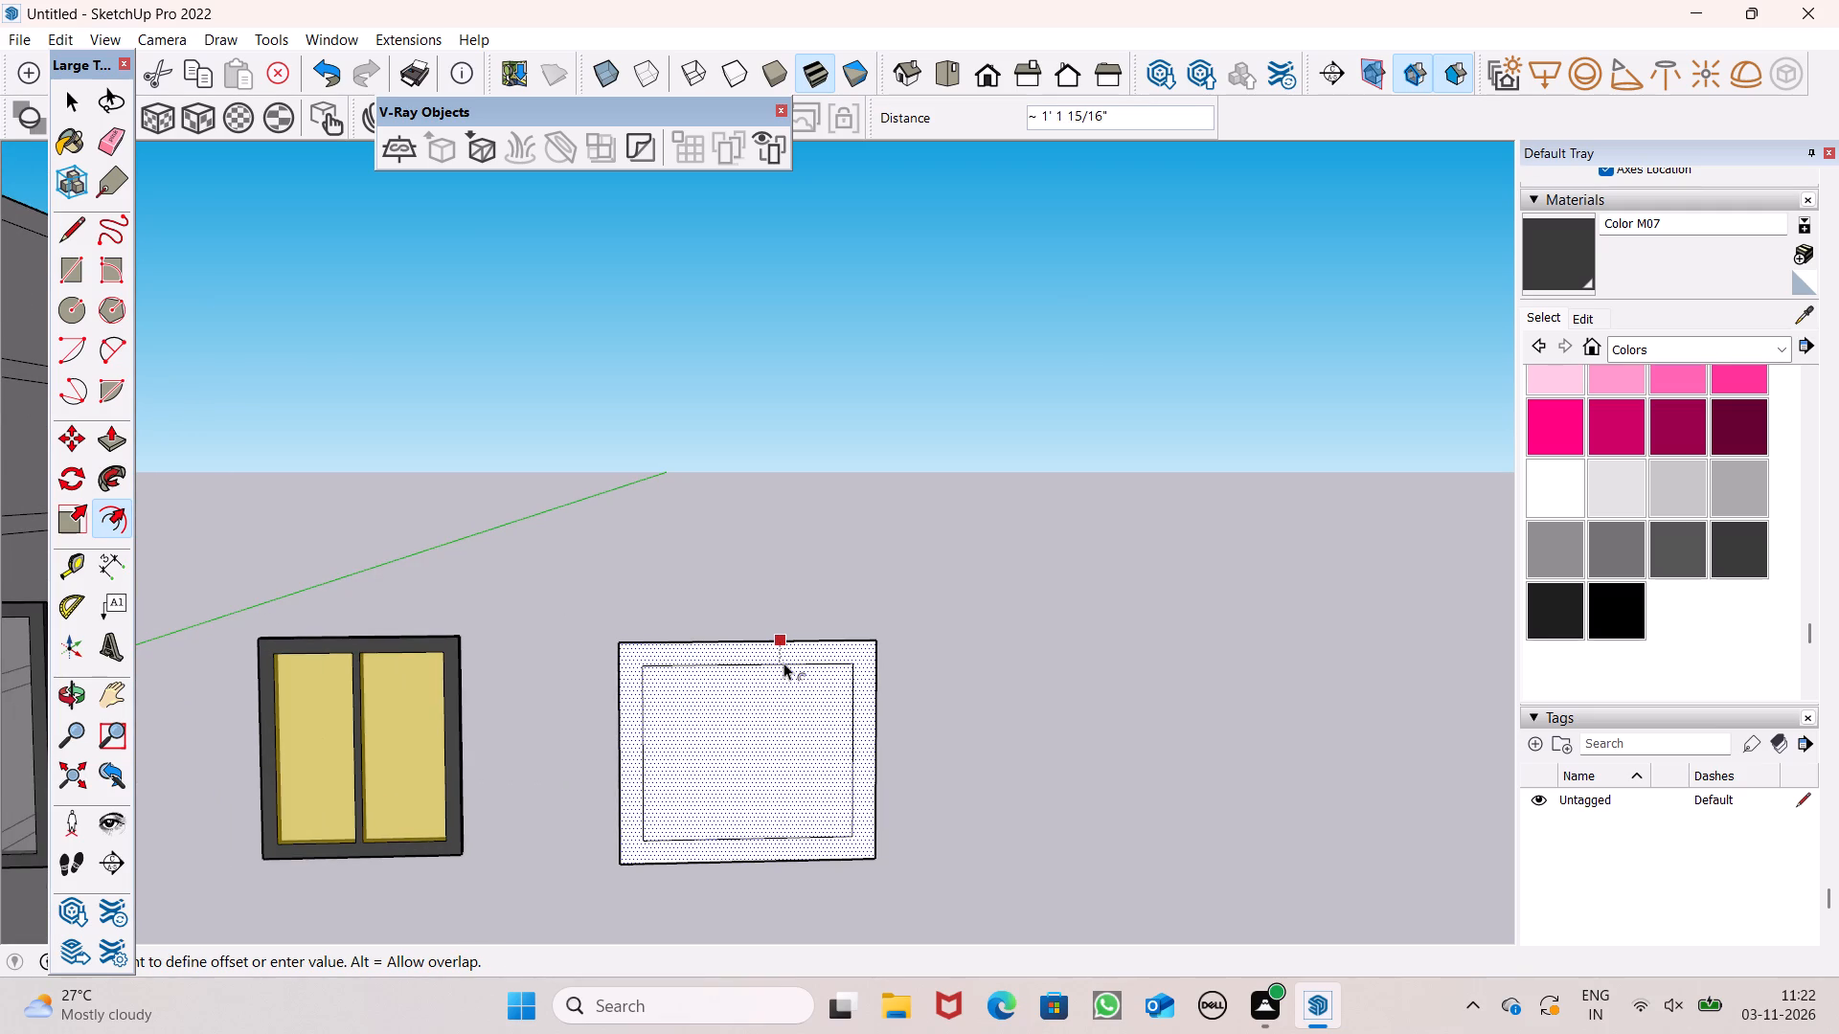
pyautogui.press('space')
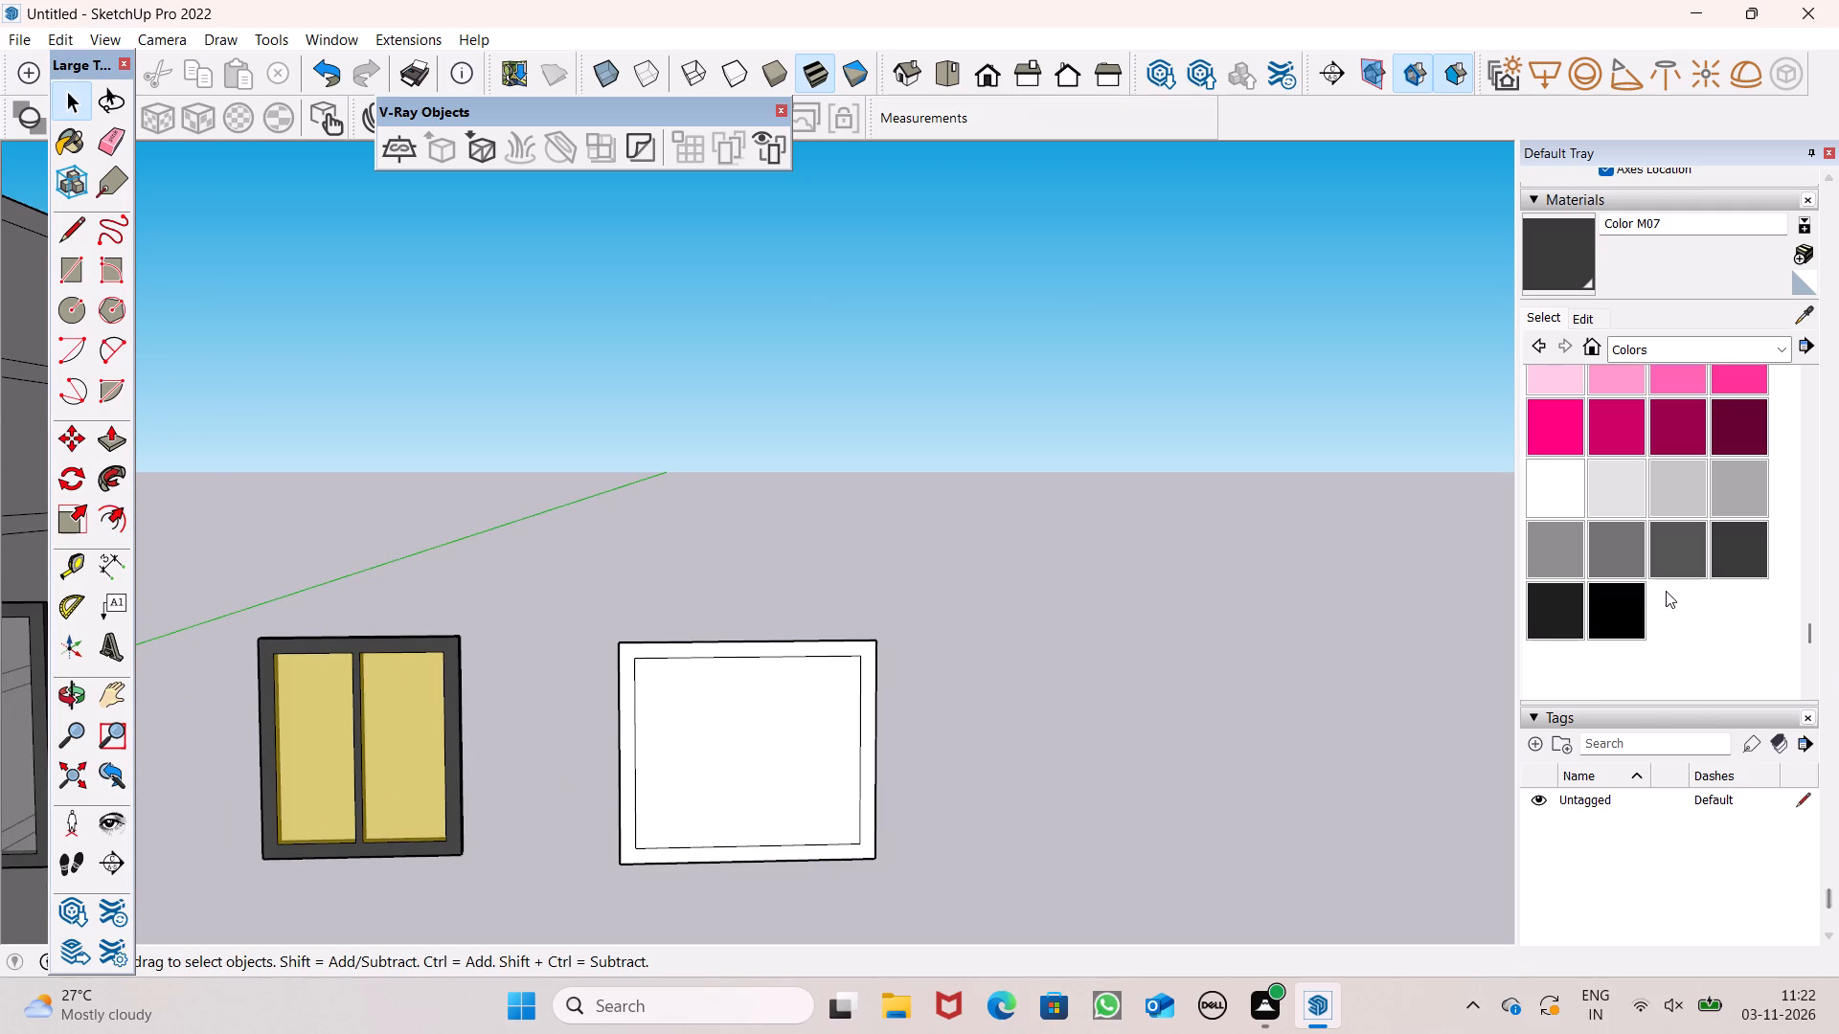
# Paint the front and back of the new panel's frame border with dark grey Color M07.
pyautogui.click(1733, 543)
pyautogui.scroll(4, 922, 629)
pyautogui.click(807, 667)
pyautogui.scroll(-4, 959, 530)
pyautogui.moveTo(1016, 718); pyautogui.dragTo(270, 815, button='middle')
pyautogui.scroll(-5, 1036, 570)
pyautogui.moveTo(641, 659); pyautogui.dragTo(368, 621, button='middle')
pyautogui.scroll(2, 241, 441)
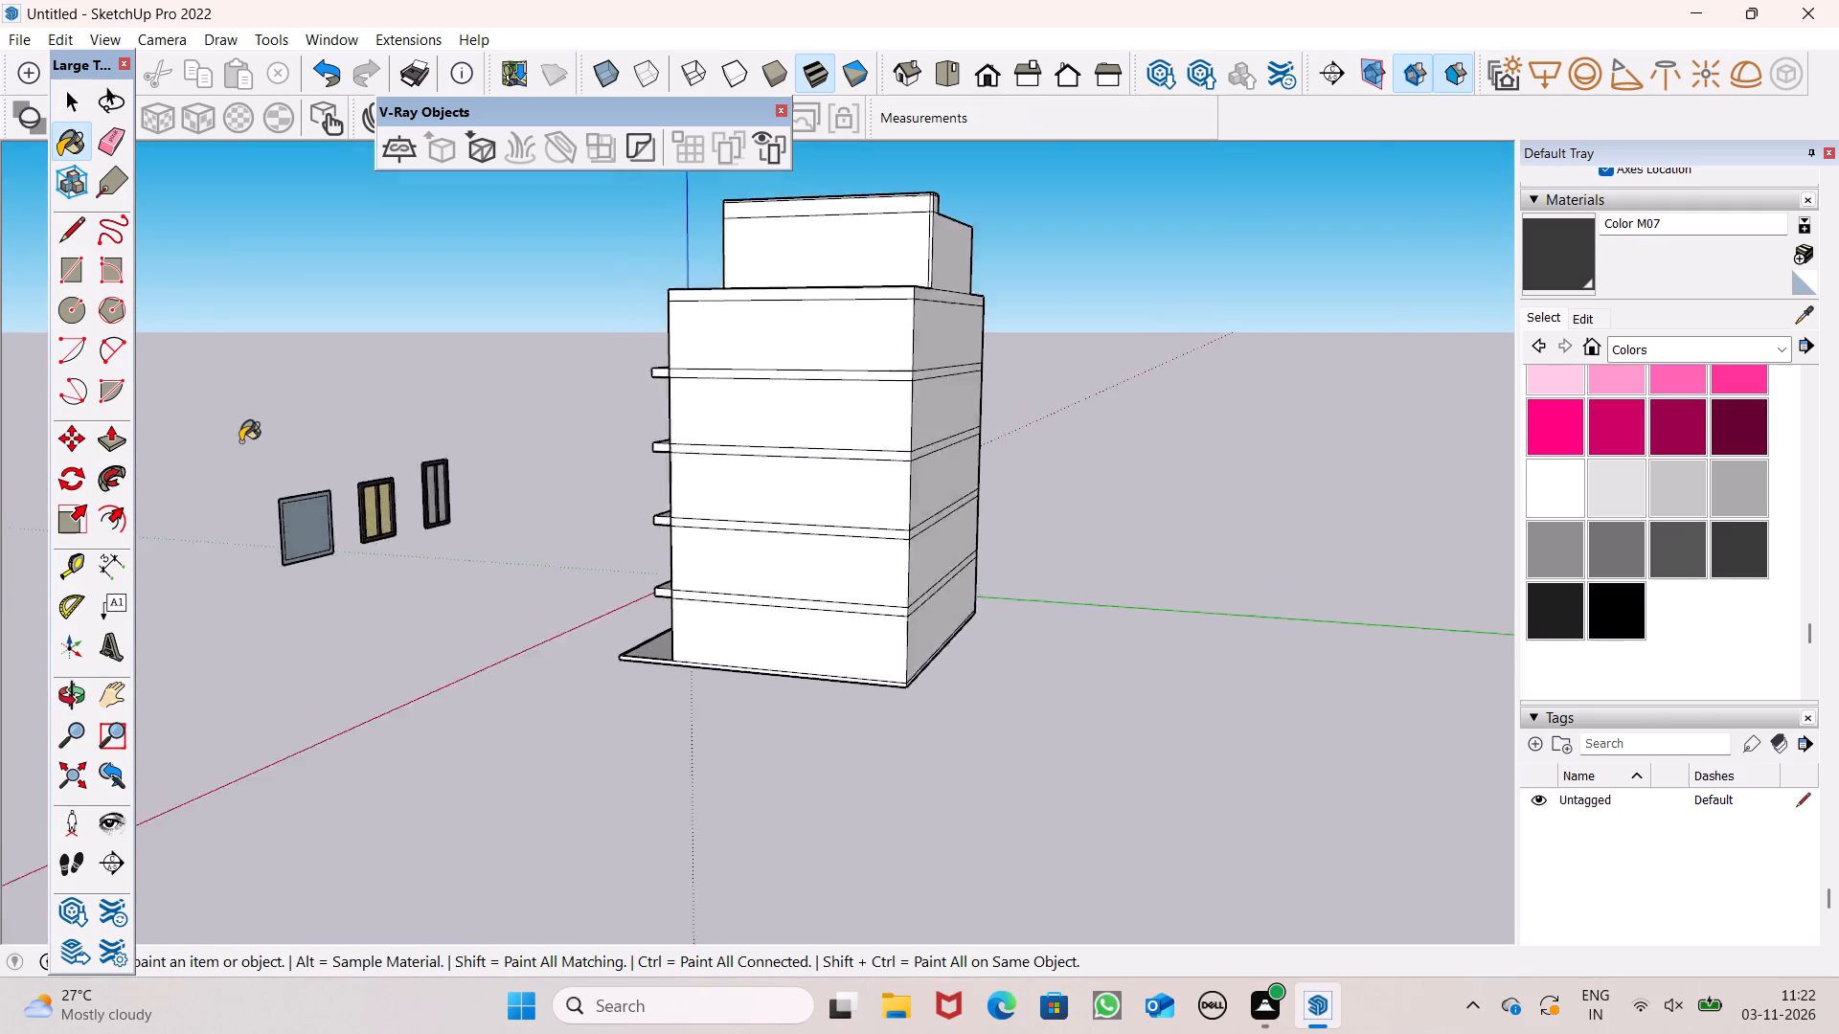
pyautogui.scroll(13, 240, 441)
pyautogui.scroll(5, 357, 584)
pyautogui.click(365, 564)
# Paint the new panel's pane with Translucent Glass Blue from the Glass and Mirrors materials.
pyautogui.moveTo(320, 592); pyautogui.dragTo(1707, 709, button='middle')
pyautogui.scroll(1, 1707, 720)
pyautogui.scroll(-5, 981, 628)
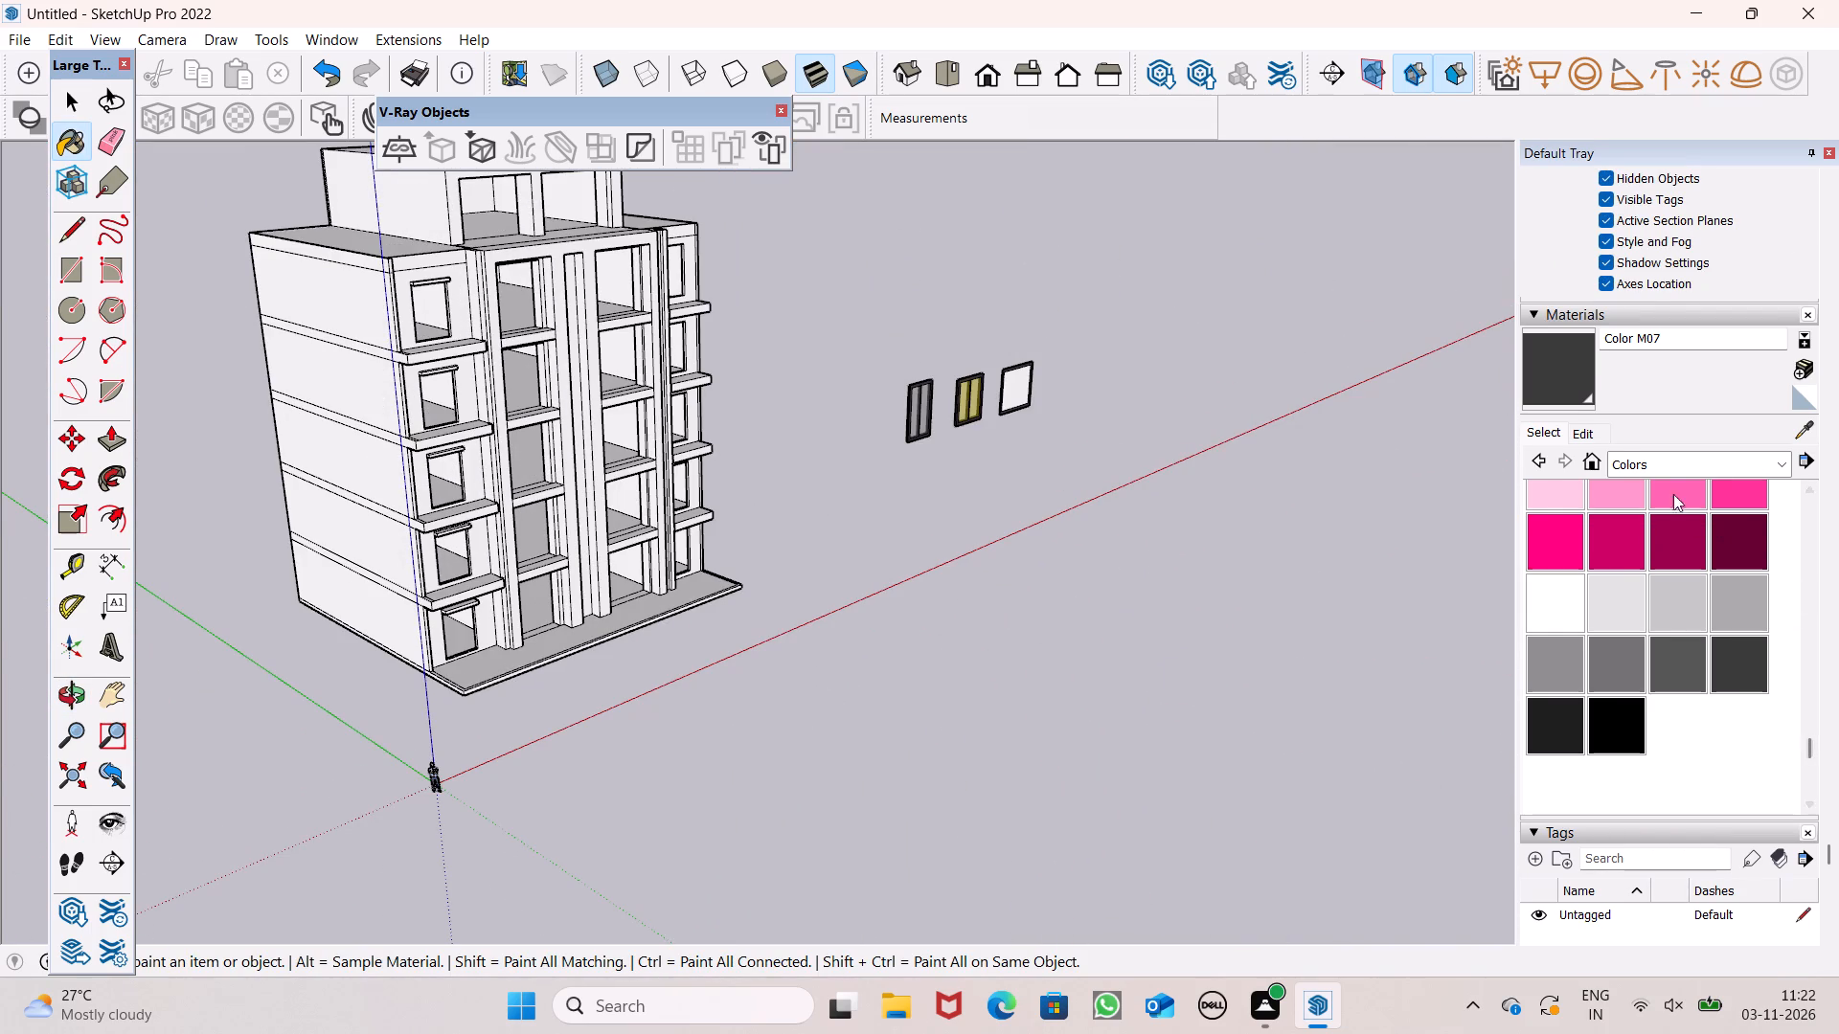
pyautogui.click(1670, 466)
pyautogui.click(1708, 578)
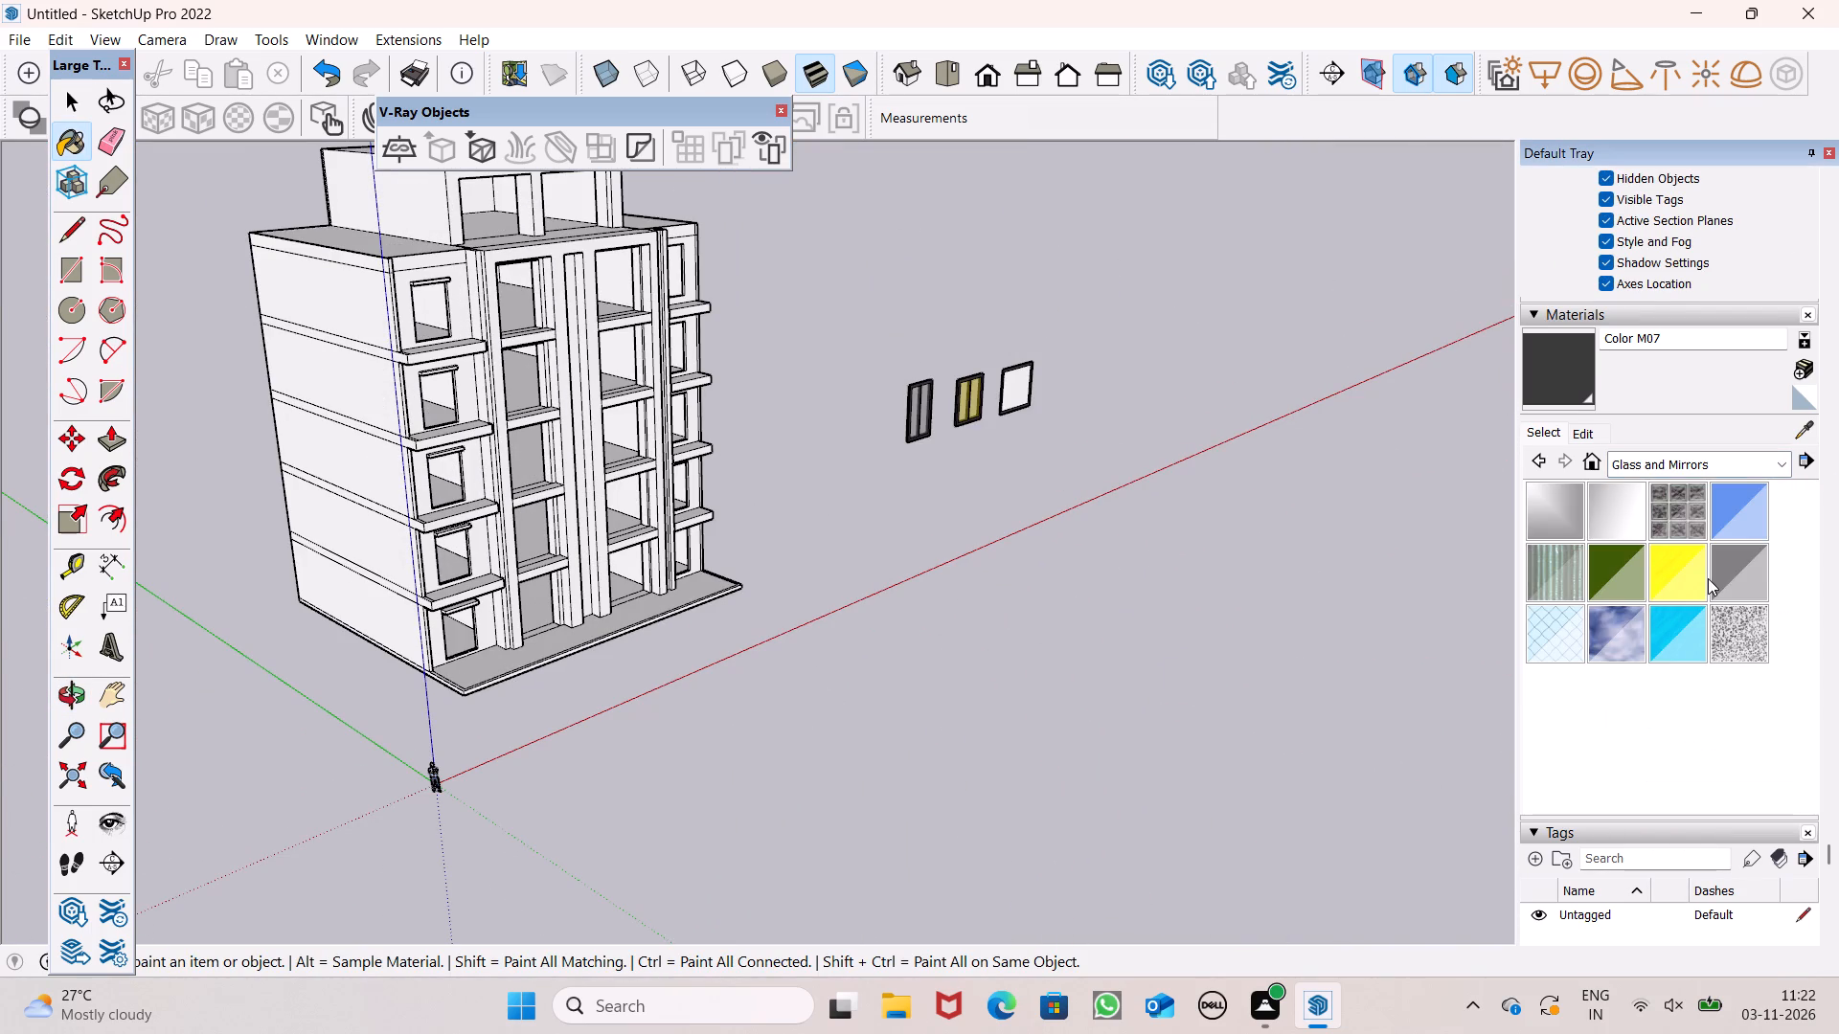
pyautogui.click(1741, 505)
pyautogui.moveTo(924, 546); pyautogui.dragTo(638, 578, button='middle')
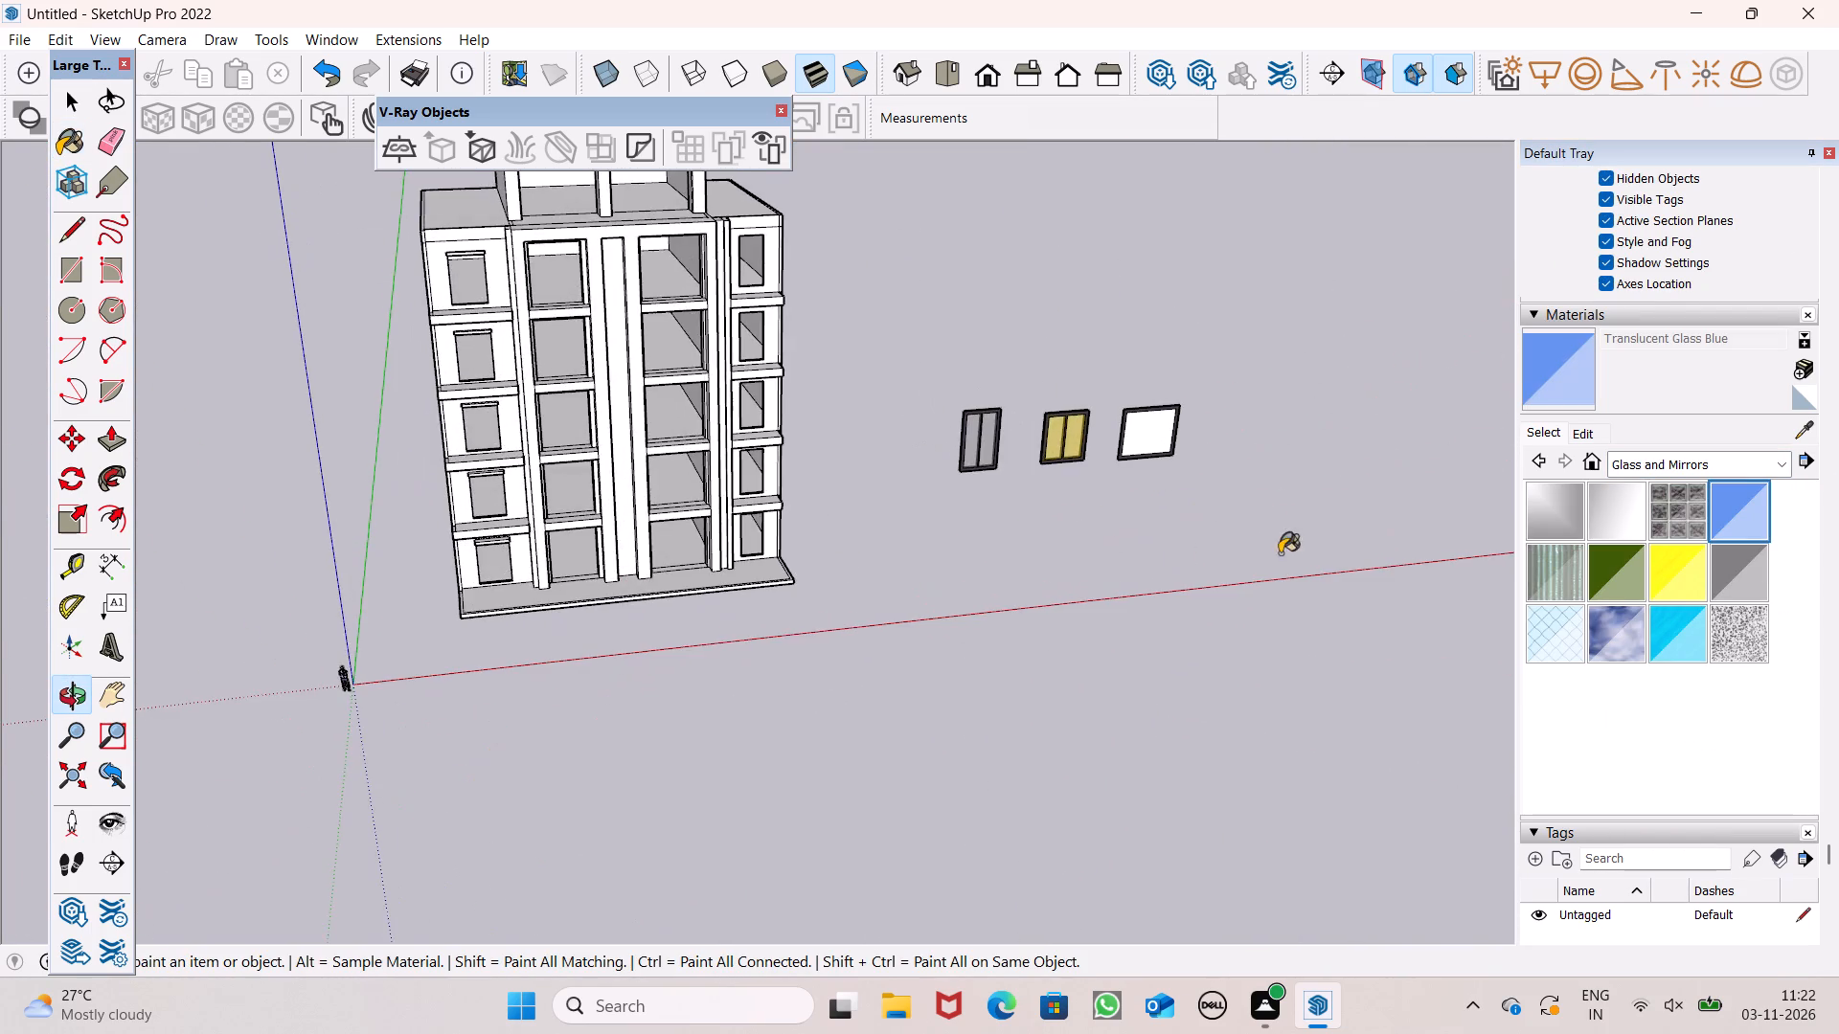
pyautogui.scroll(6, 1280, 553)
pyautogui.scroll(7, 1096, 409)
pyautogui.click(1078, 343)
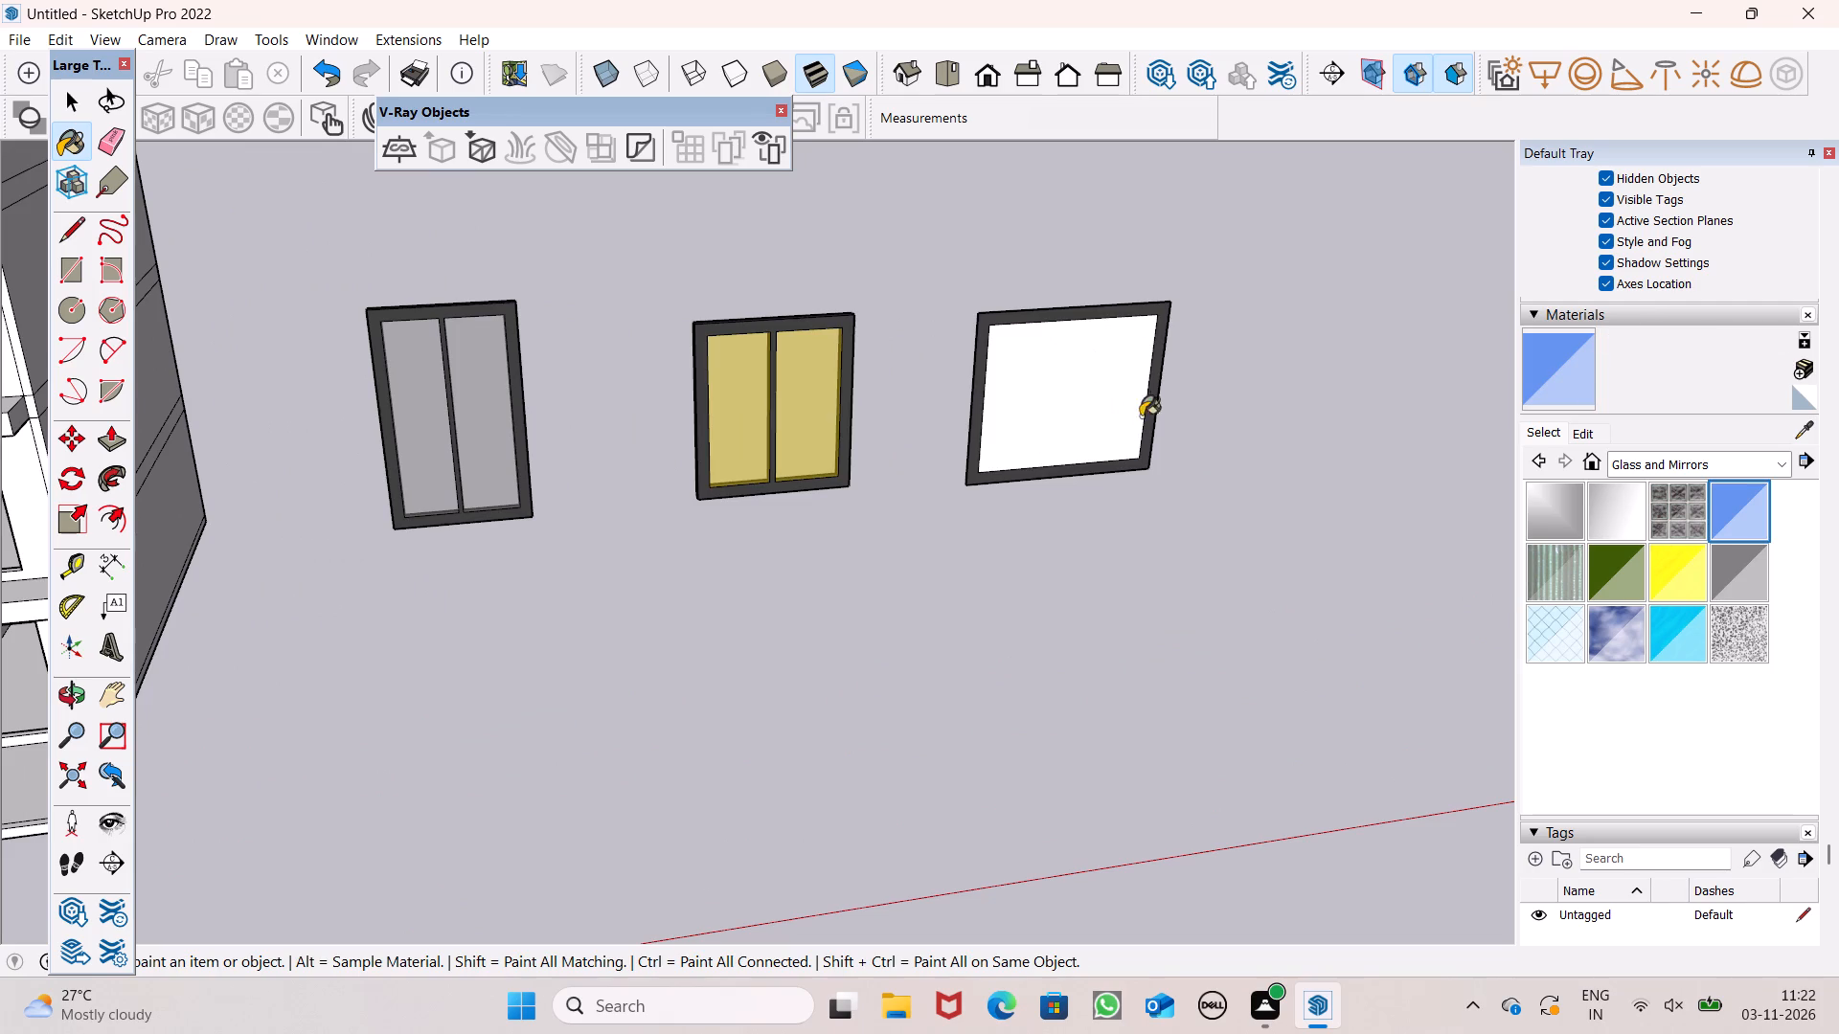
# Change the new pane's glass material to yellow with RGB values 227, 230, 22.
pyautogui.moveTo(1141, 416); pyautogui.dragTo(1017, 369, button='middle')
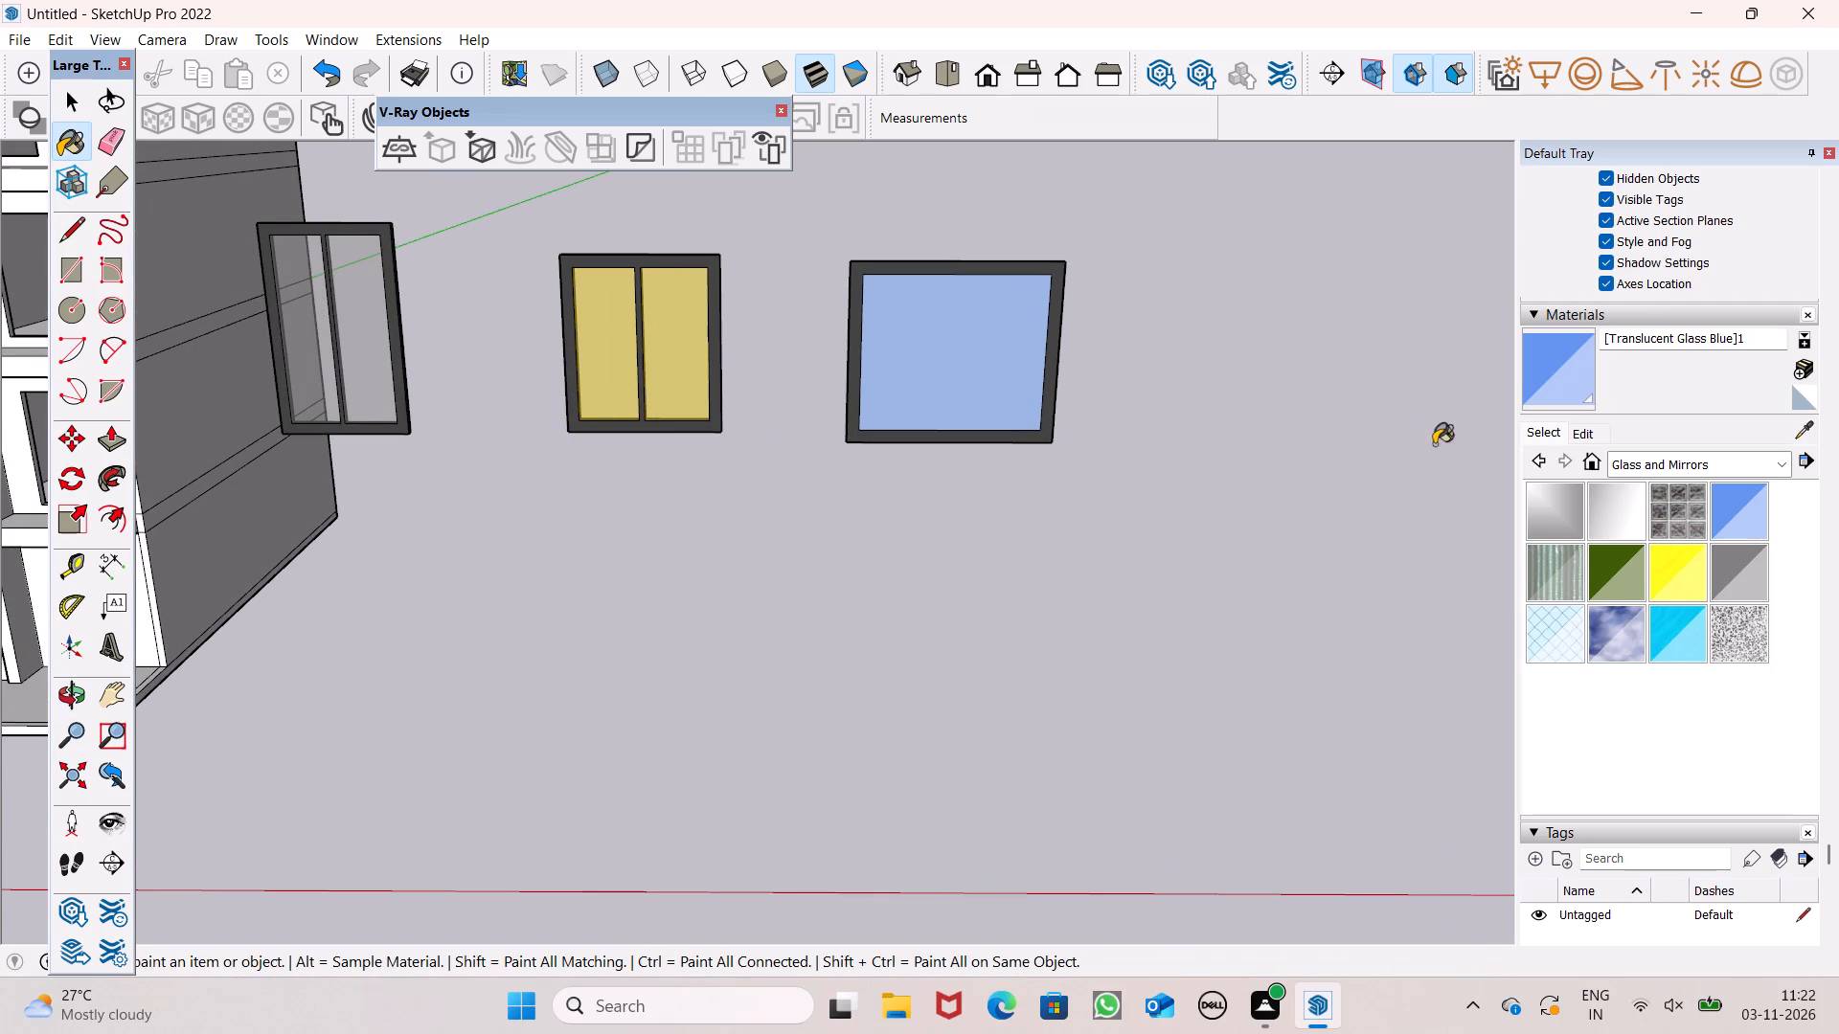
pyautogui.click(1583, 428)
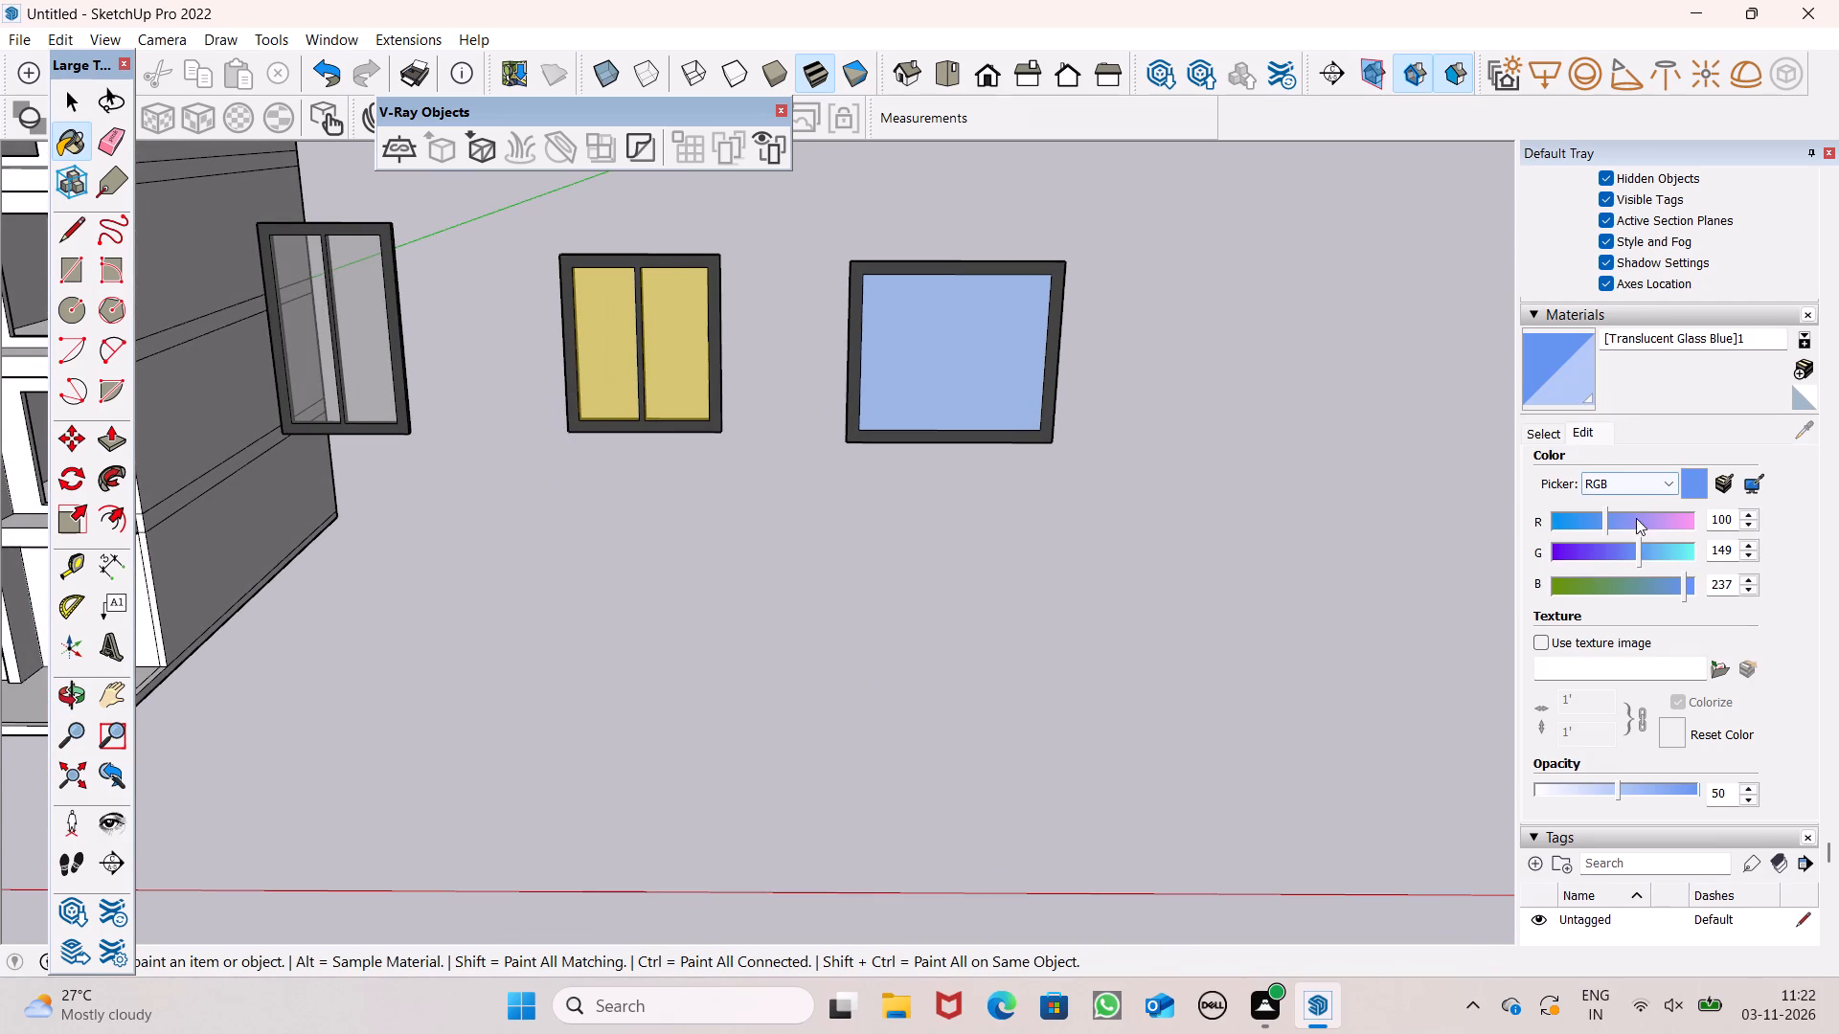
pyautogui.click(1606, 588)
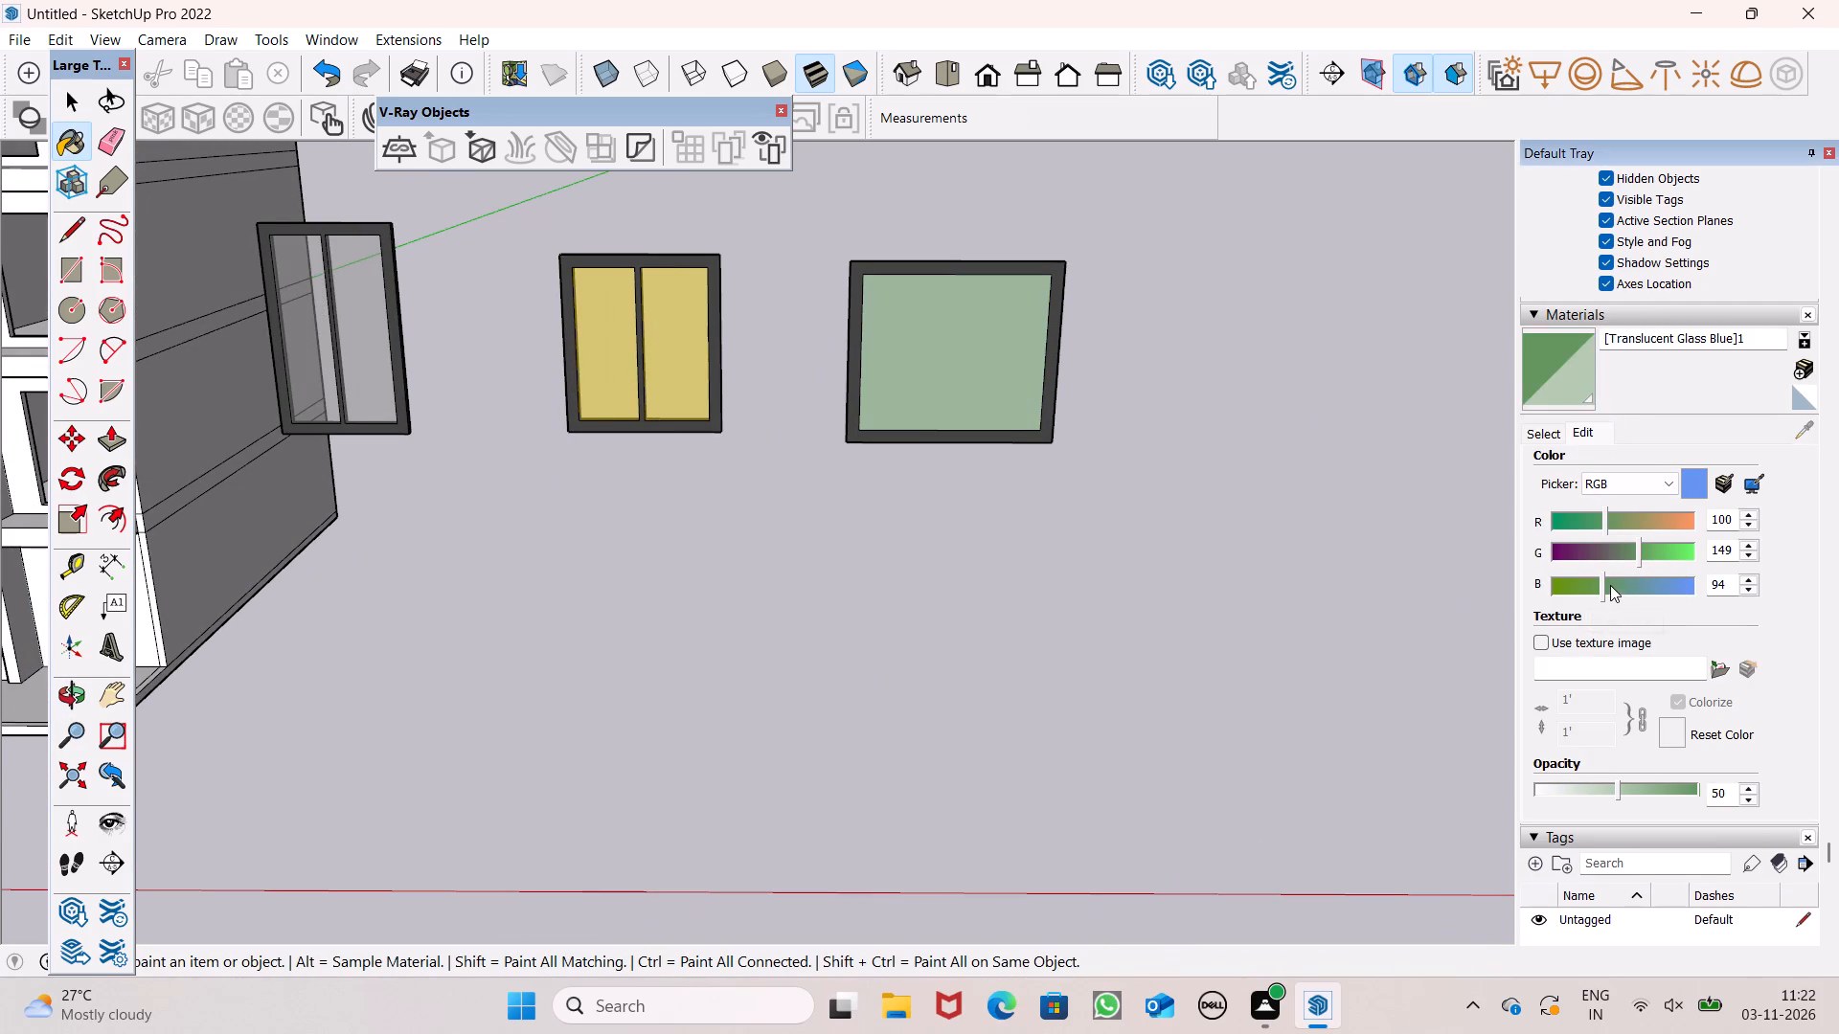
pyautogui.click(1657, 526)
pyautogui.click(1676, 554)
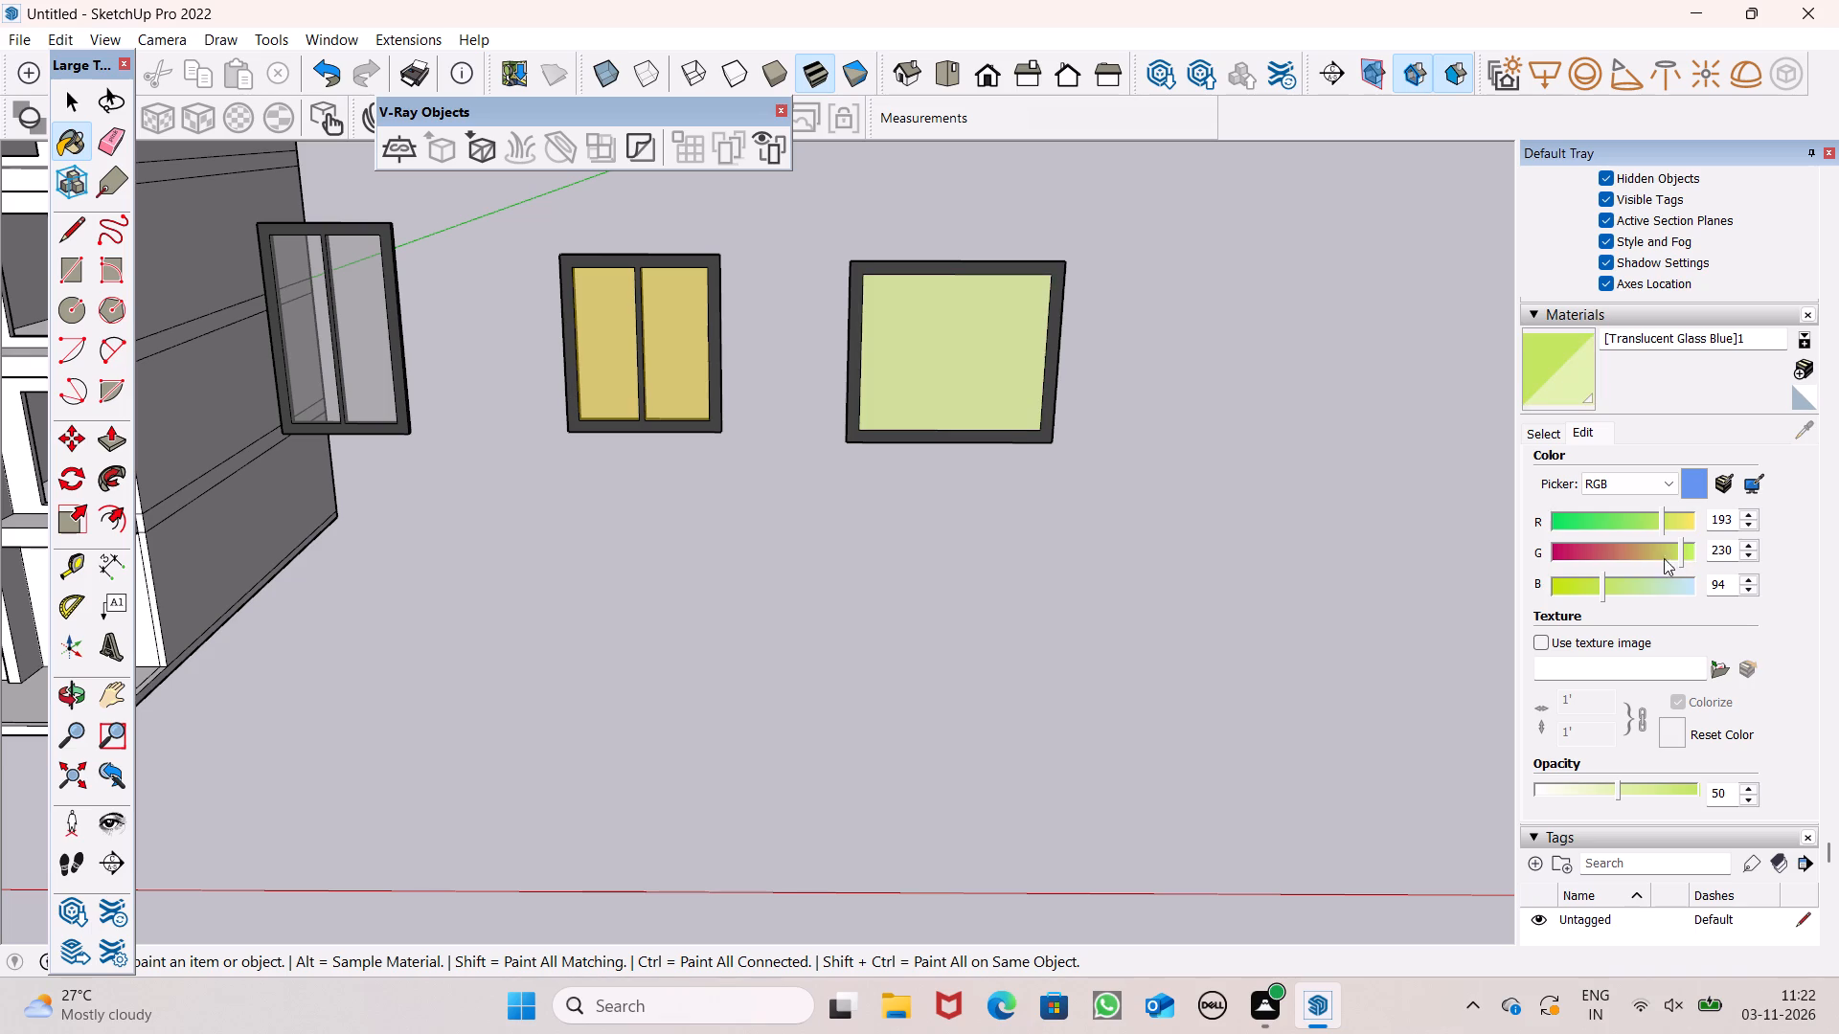
pyautogui.click(1669, 522)
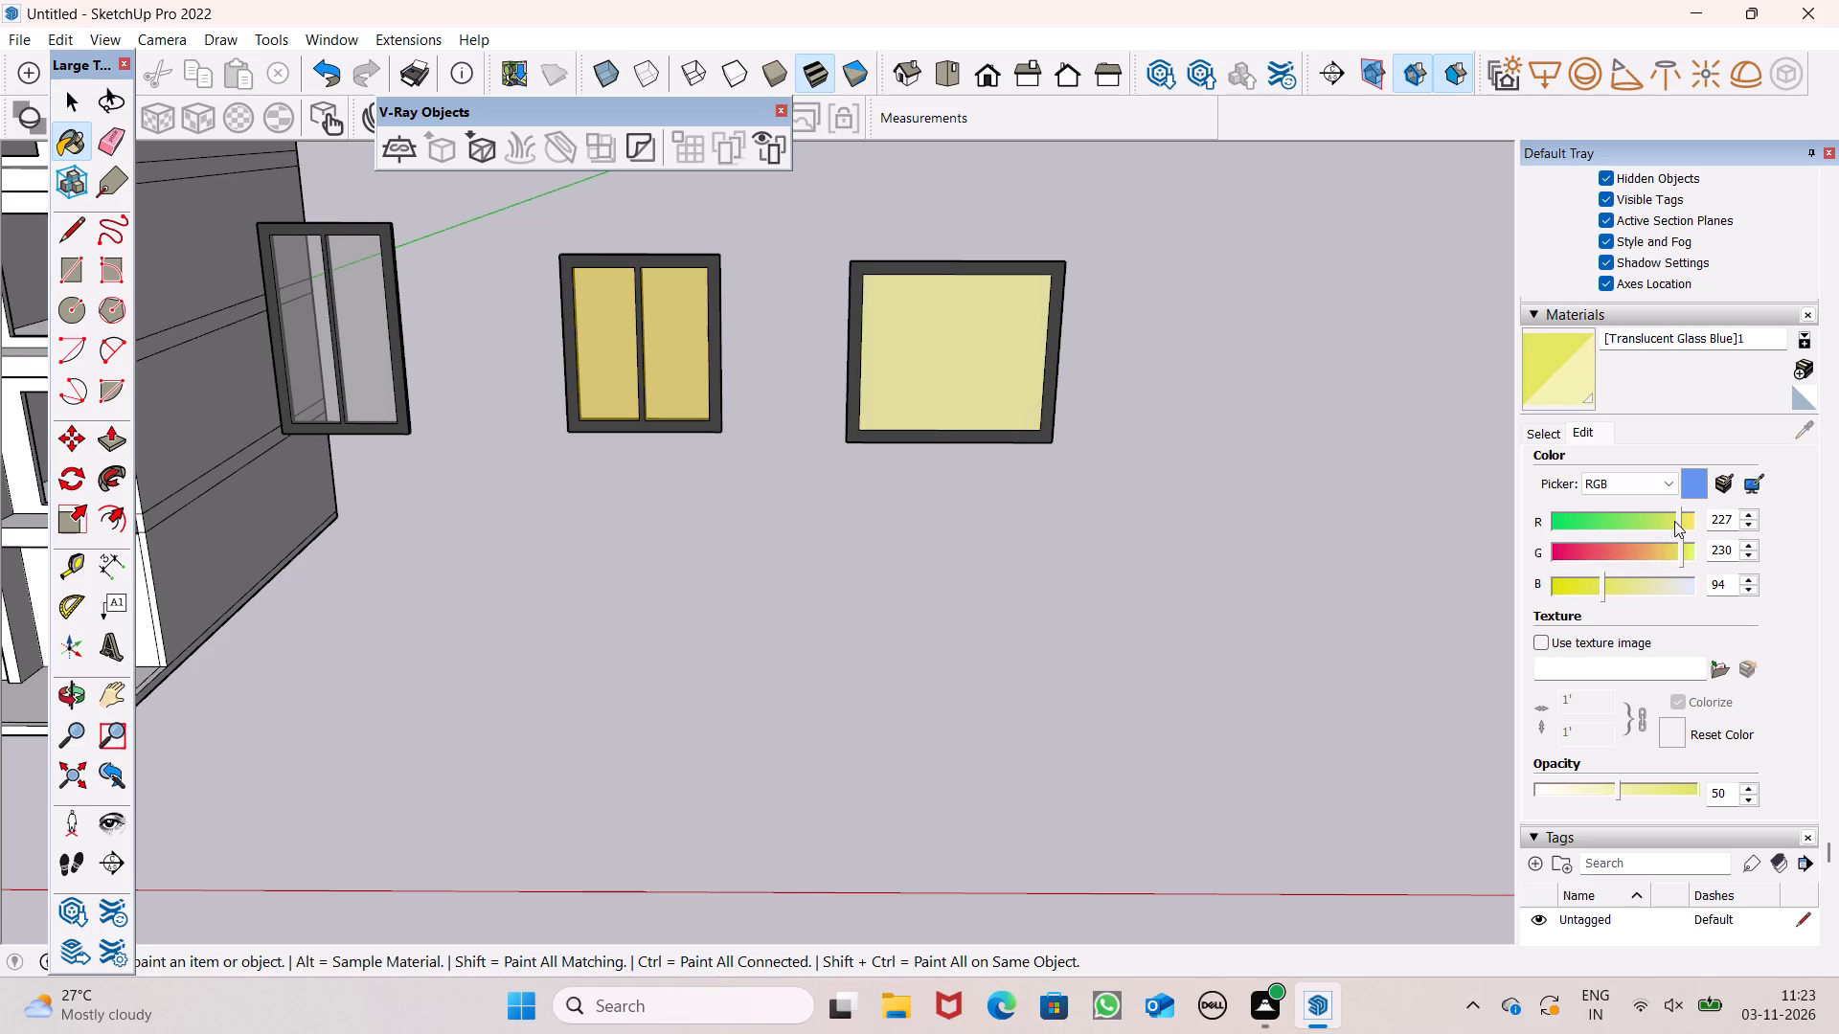
pyautogui.click(1569, 582)
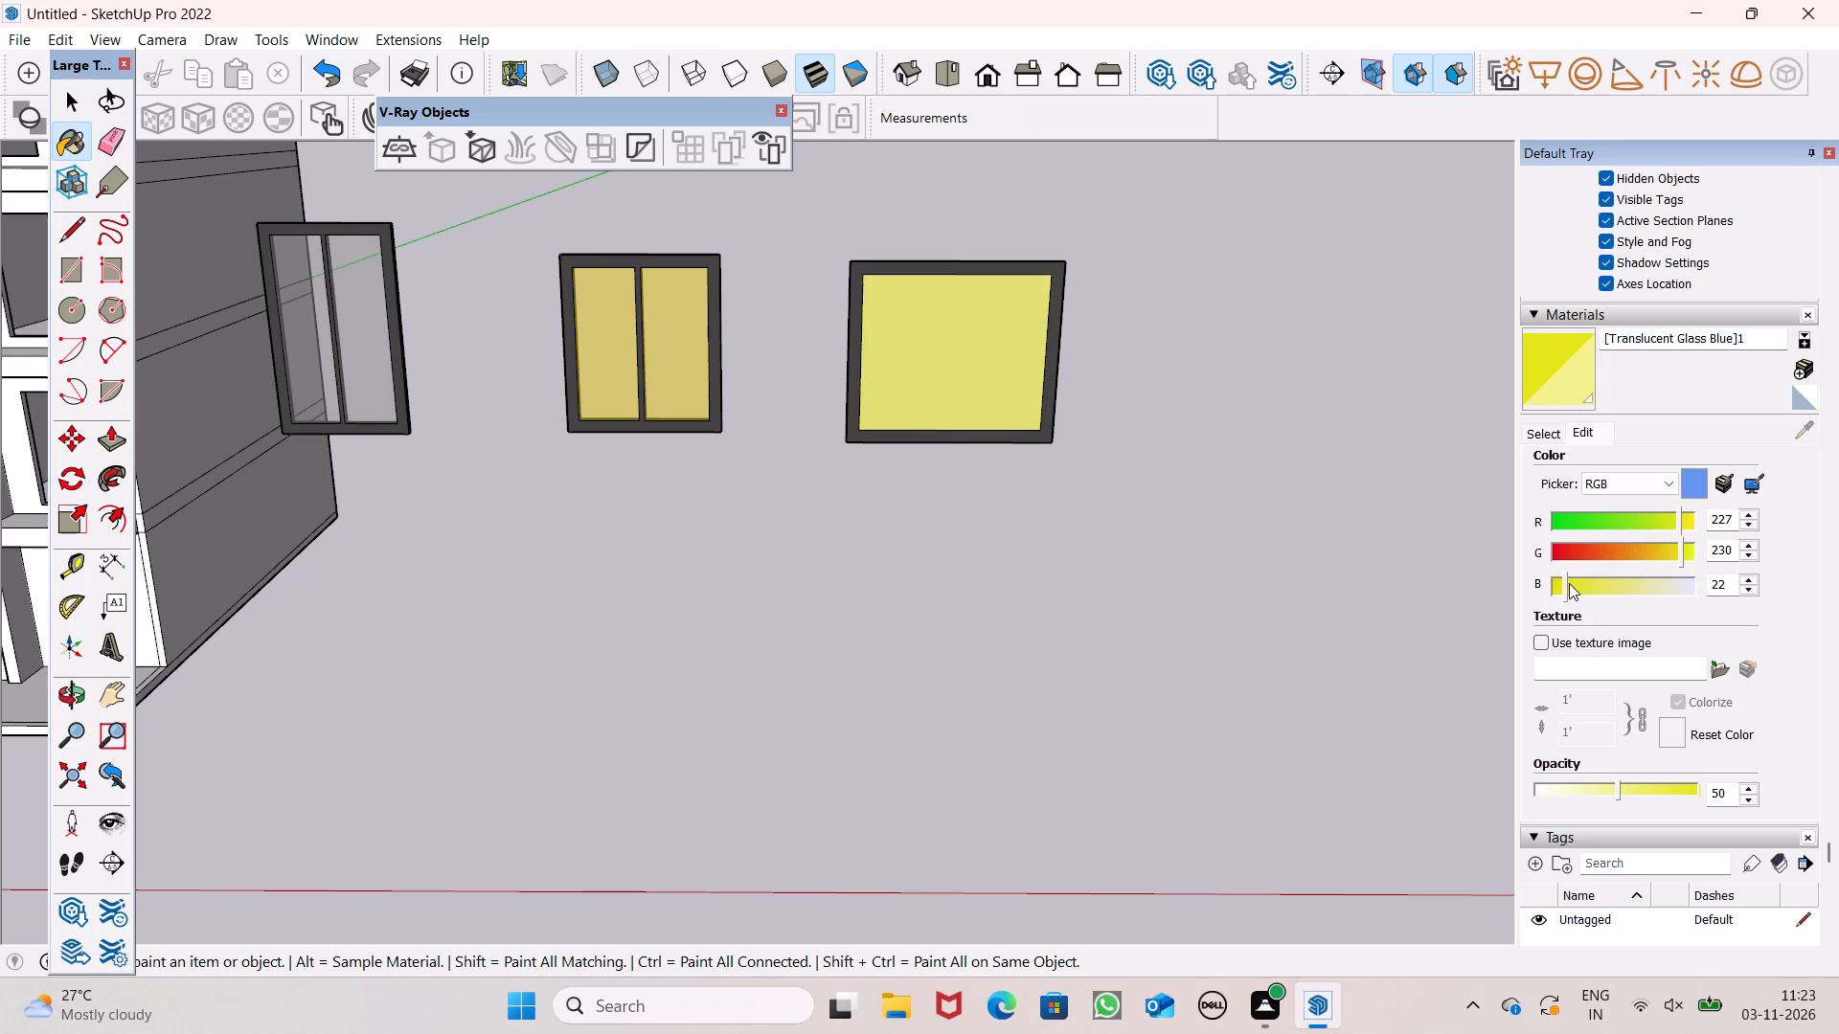
# Examine the new yellow-glazed panel from the front and back alongside the two grouped window panels.
pyautogui.scroll(-4, 1093, 420)
pyautogui.moveTo(1264, 478); pyautogui.dragTo(1237, 388, button='middle')
pyautogui.middleClick(1273, 470)
pyautogui.press('space')
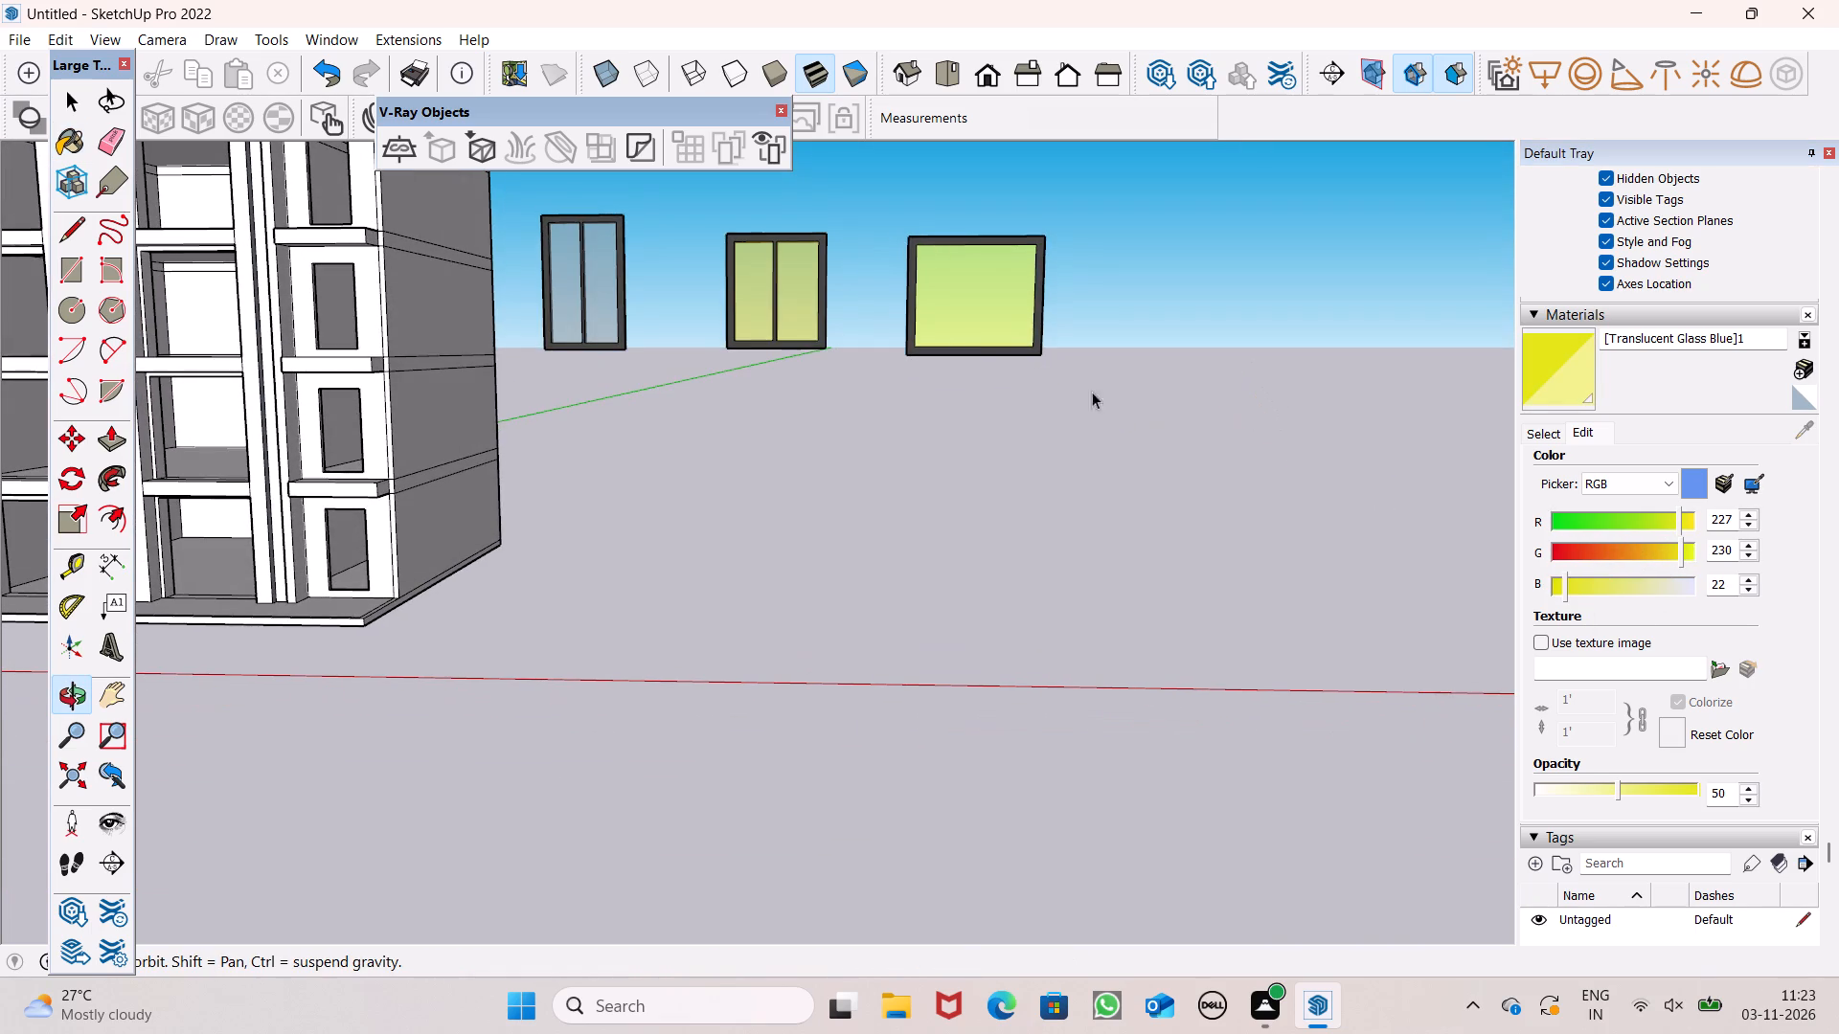
pyautogui.scroll(4, 939, 301)
pyautogui.scroll(-4, 1015, 301)
pyautogui.moveTo(1118, 371); pyautogui.dragTo(718, 555, button='middle')
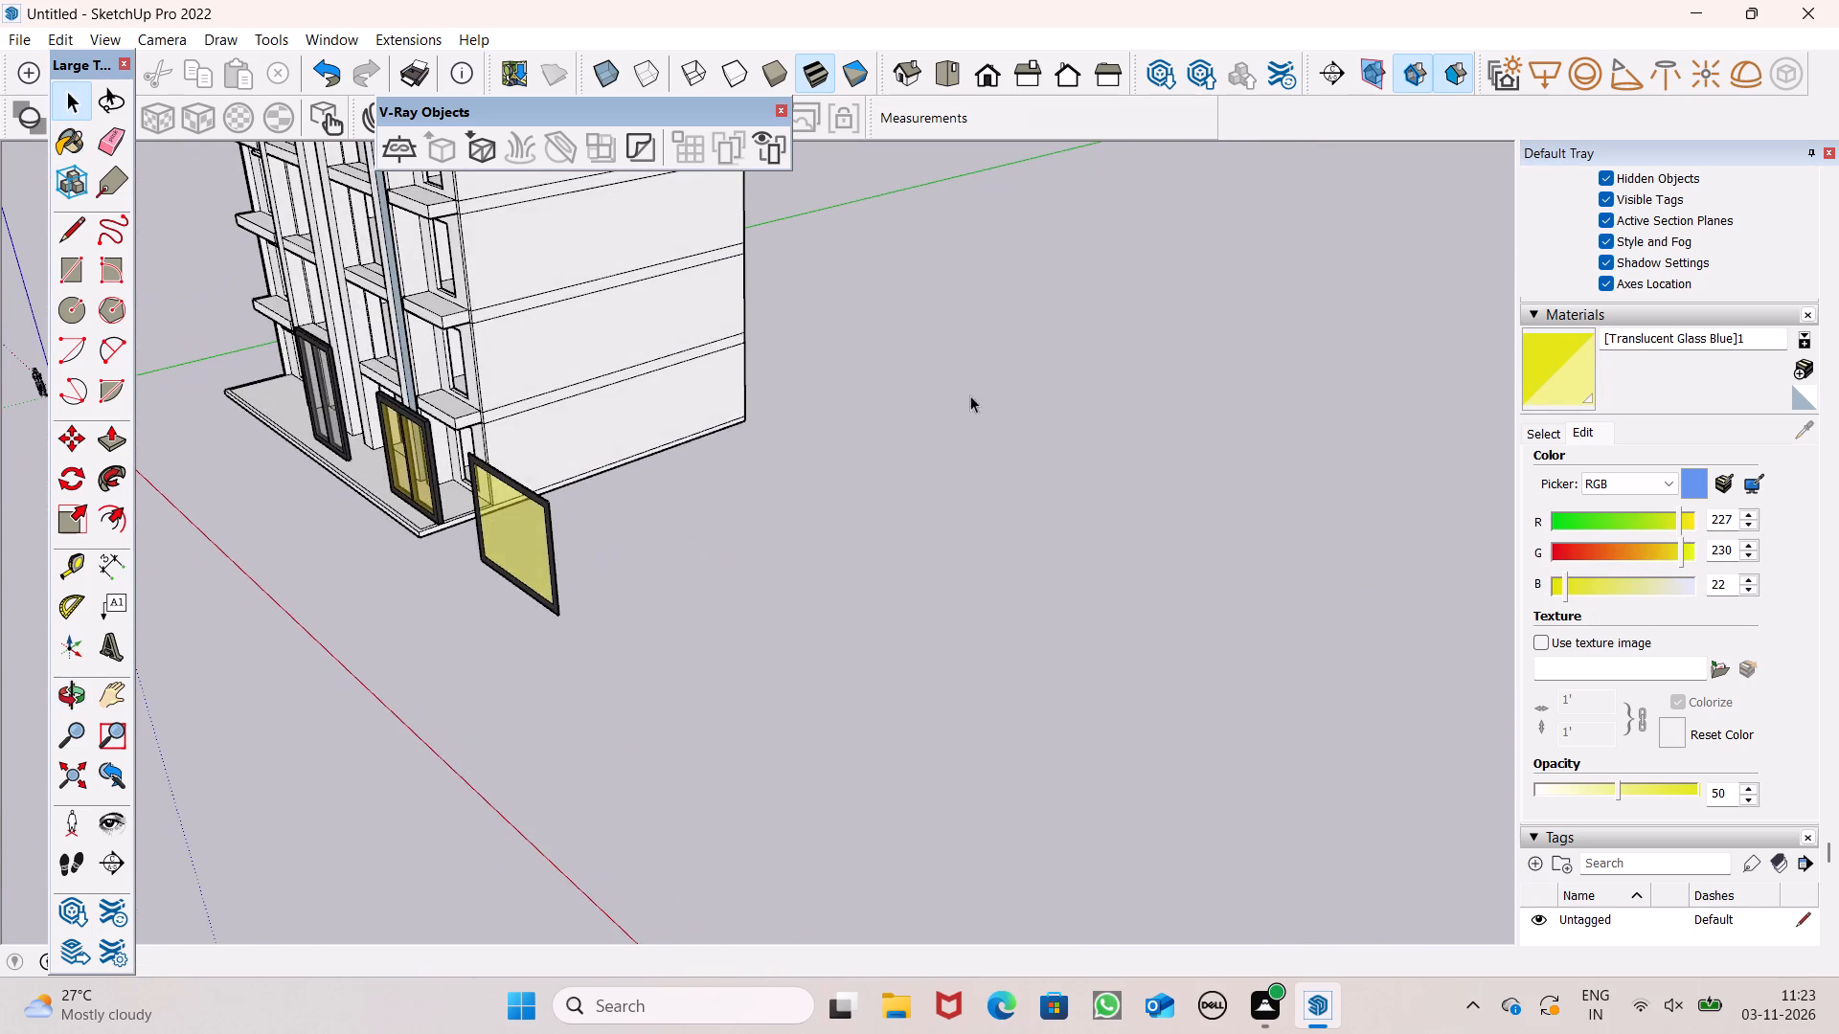
pyautogui.scroll(-6, 1040, 357)
pyautogui.moveTo(1007, 488); pyautogui.dragTo(374, 569, button='middle')
pyautogui.scroll(5, 378, 401)
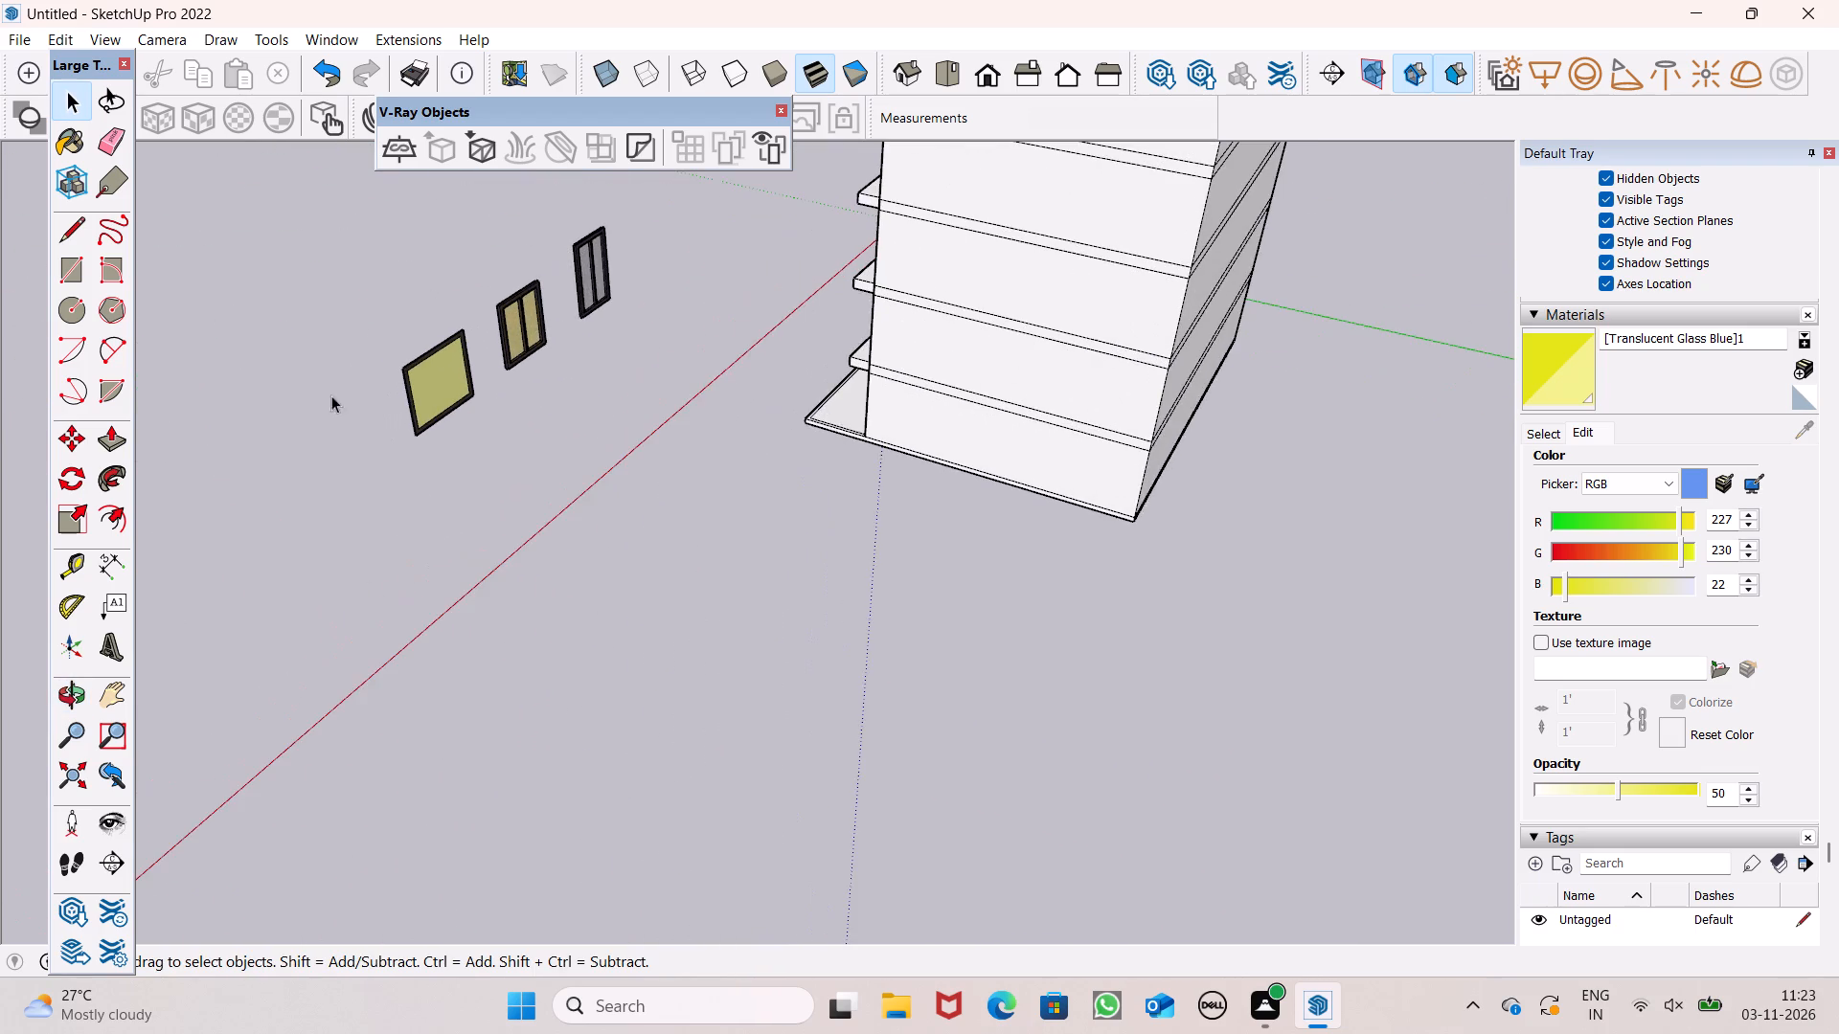
# Push/Pull the dark frame border of the yellow-glazed panel outward by about 11 inches, leaving the pane in place.
pyautogui.click(108, 442)
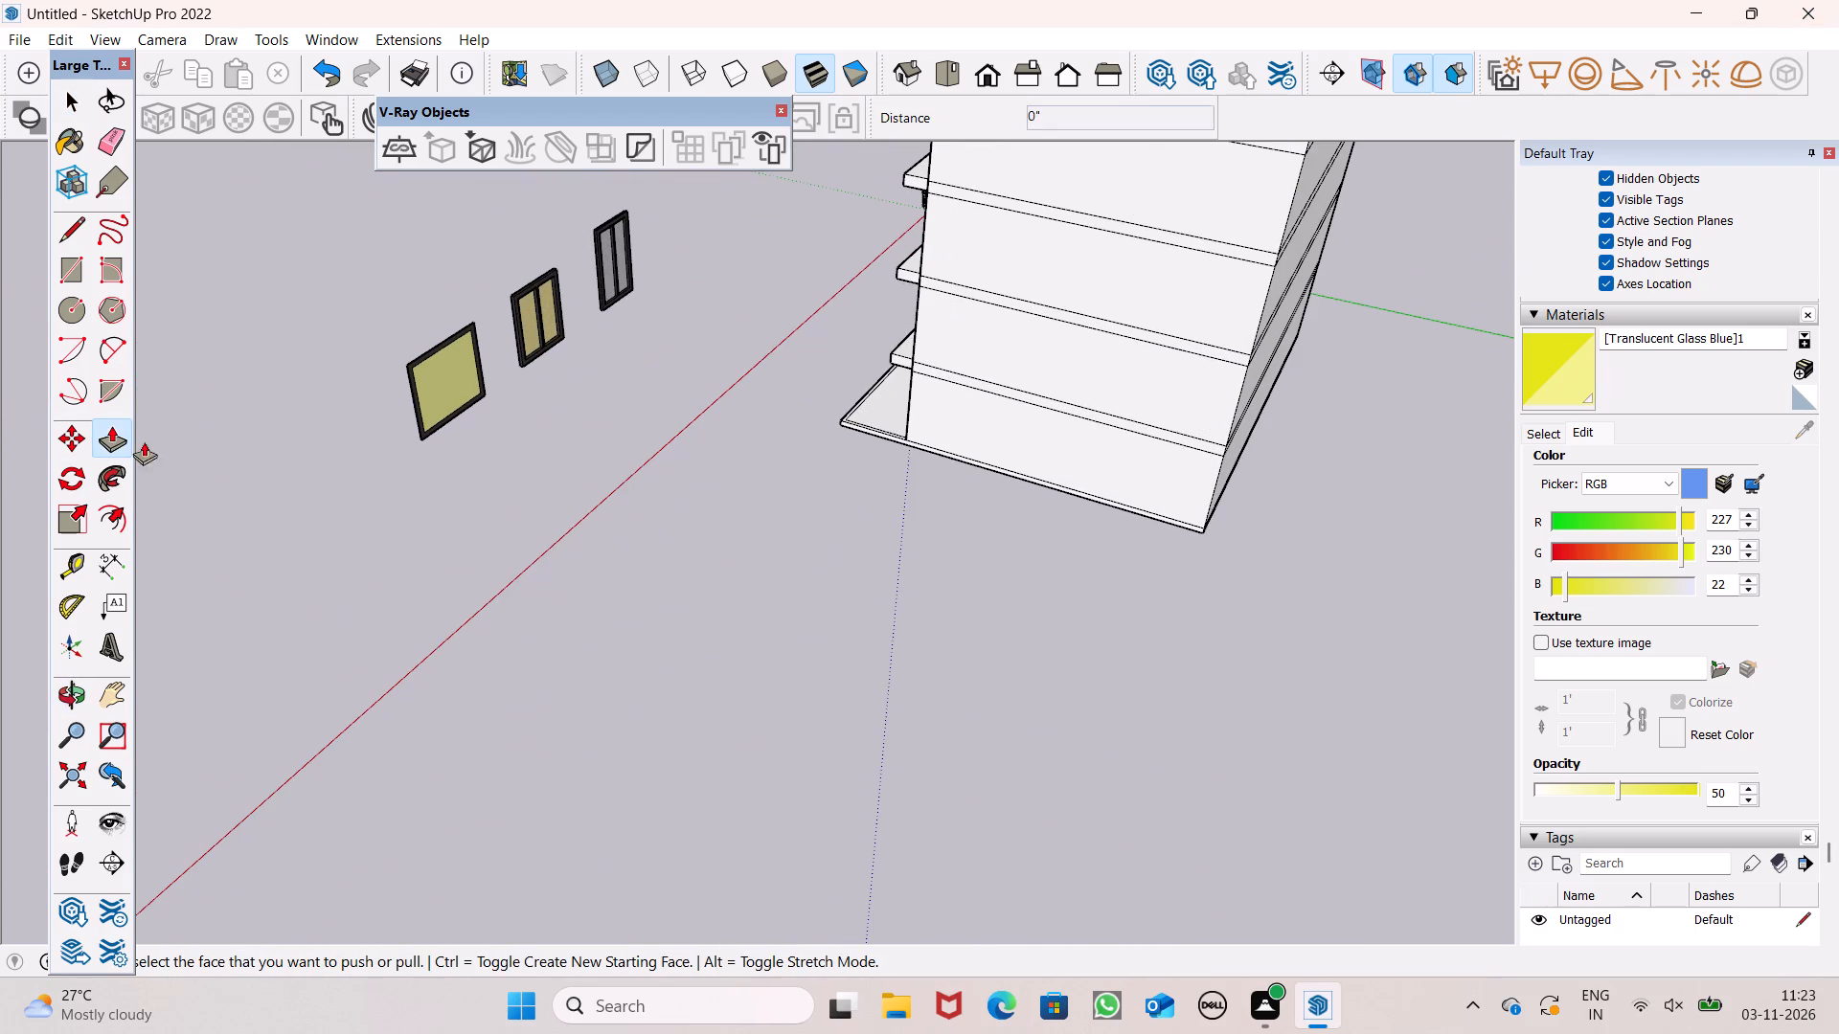
pyautogui.scroll(8, 454, 420)
pyautogui.scroll(8, 355, 422)
pyautogui.scroll(-1, 488, 499)
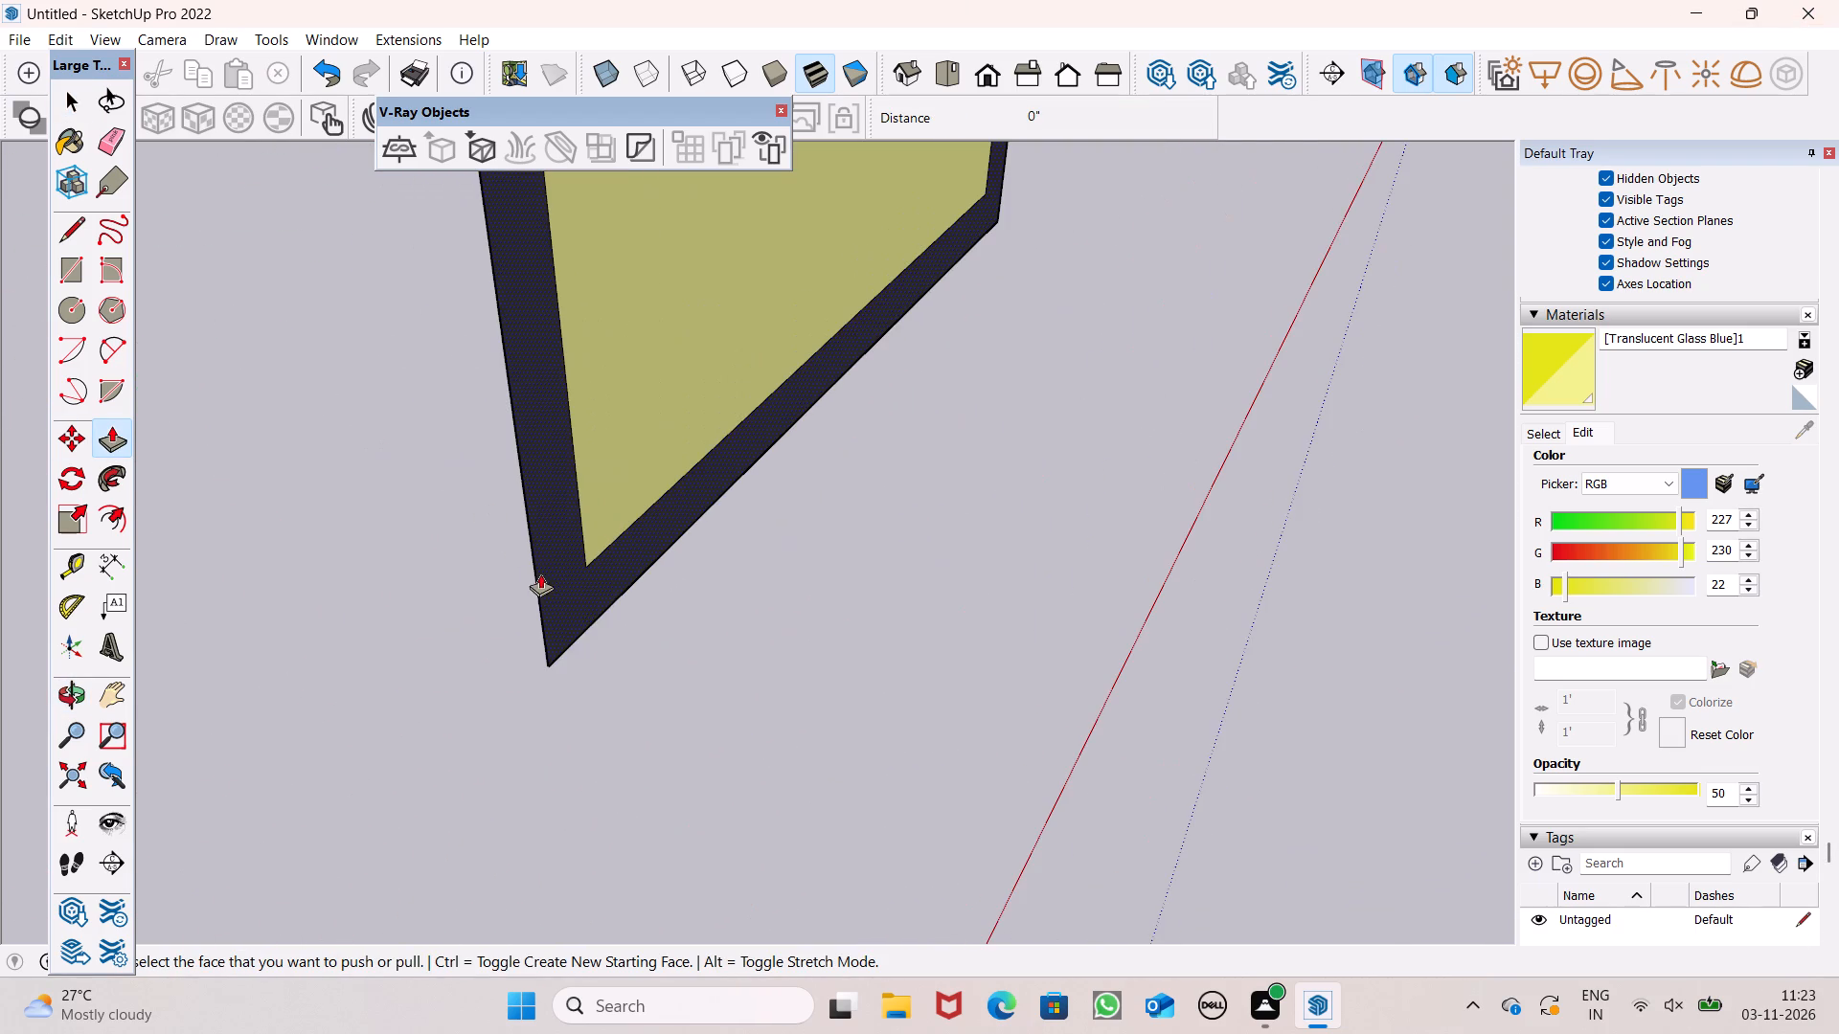
pyautogui.moveTo(561, 618); pyautogui.dragTo(593, 656)
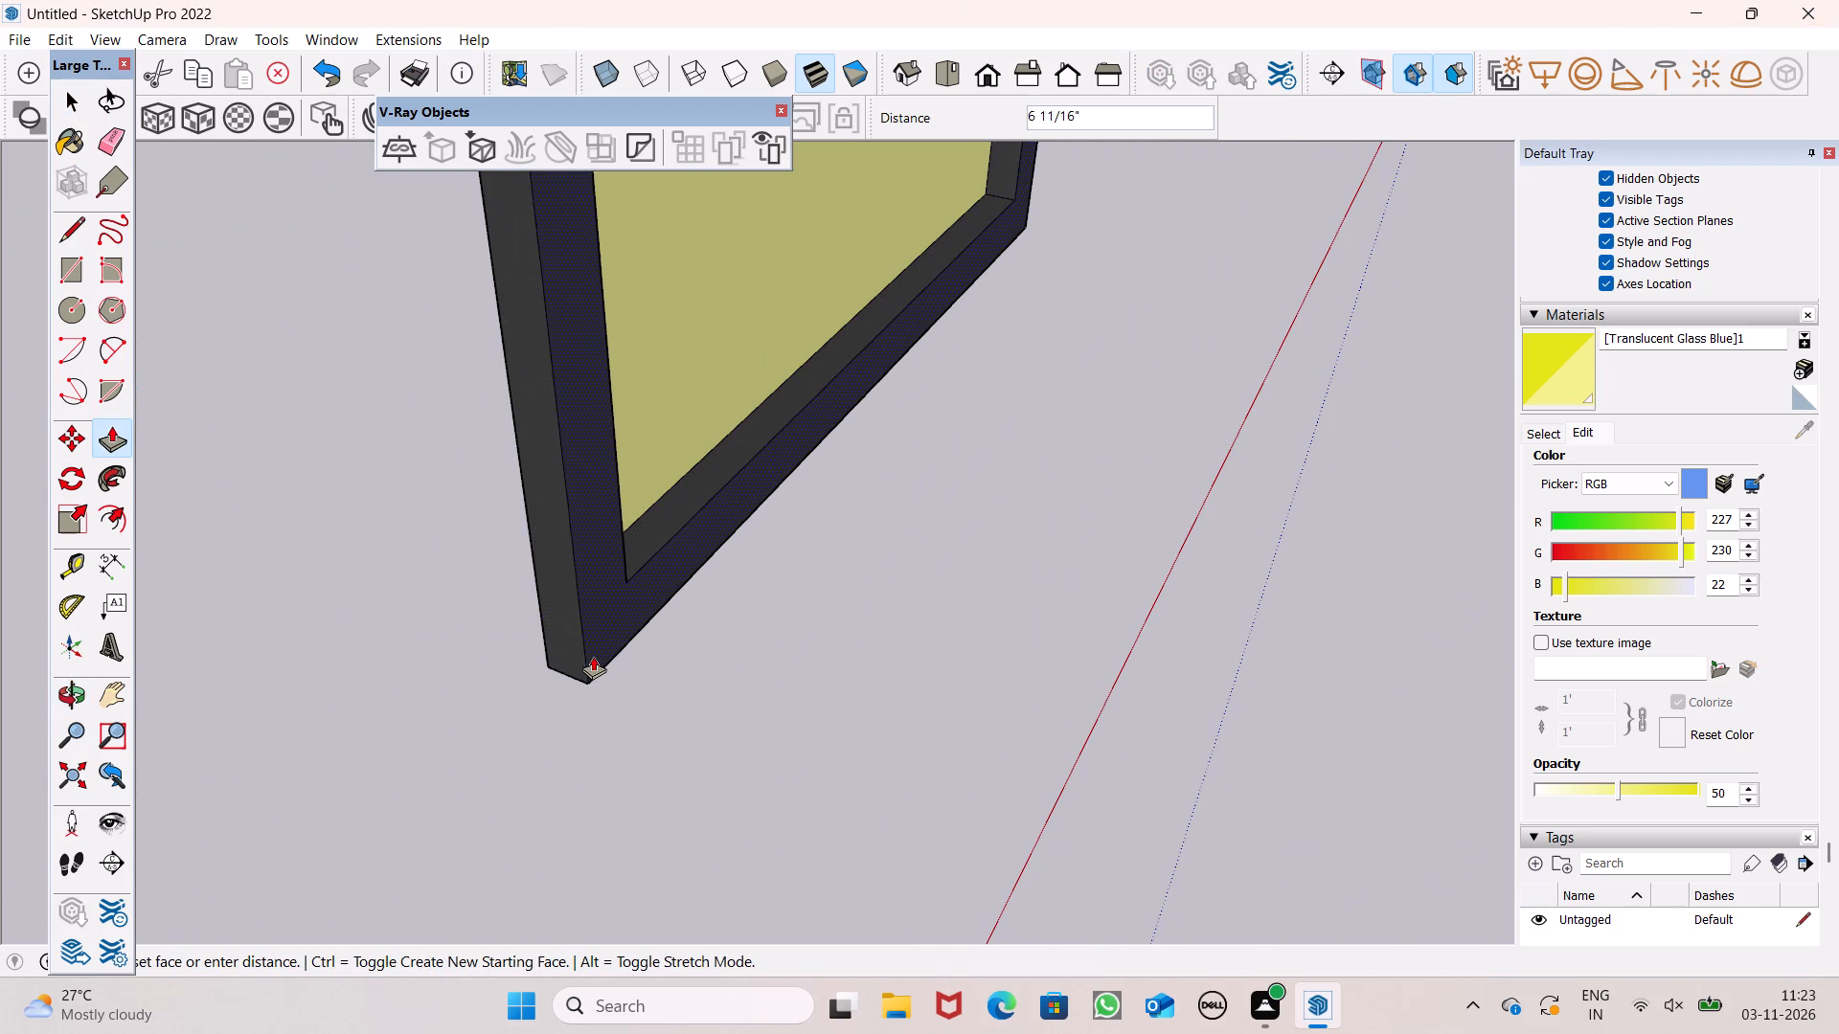
pyautogui.moveTo(593, 656); pyautogui.dragTo(615, 680)
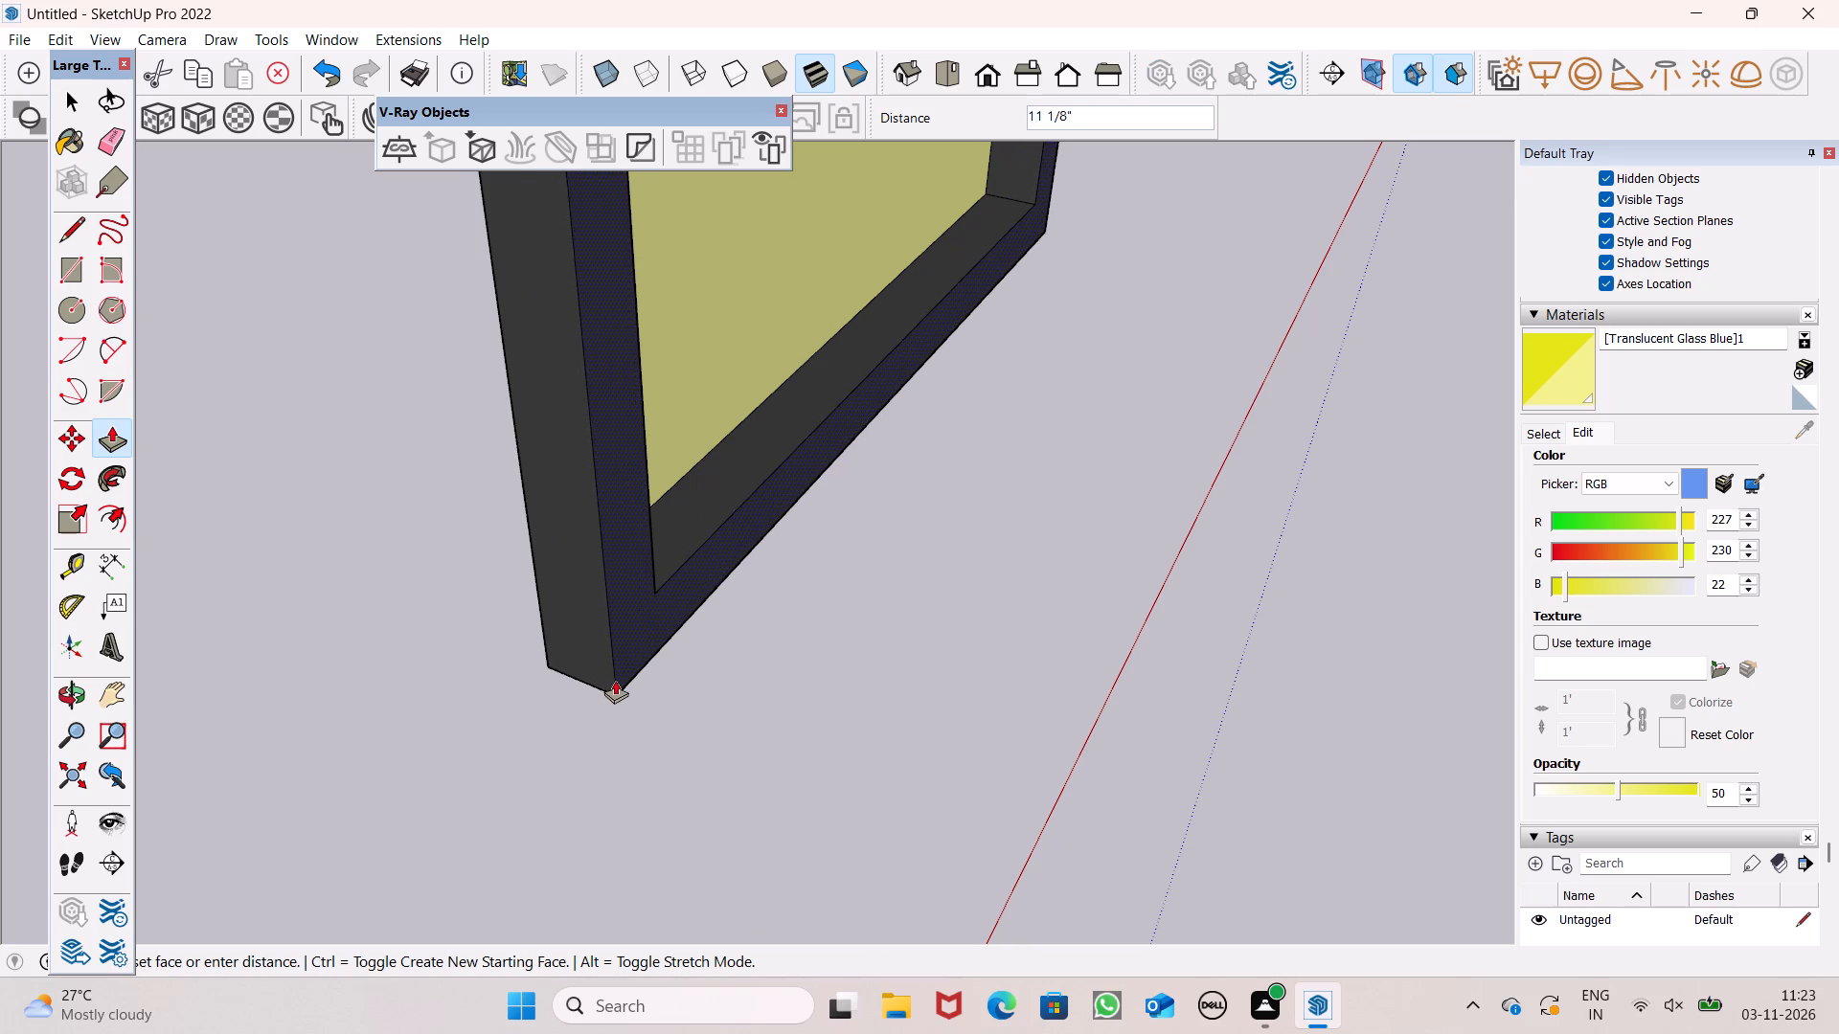
pyautogui.moveTo(615, 680); pyautogui.dragTo(617, 674)
pyautogui.press('space')
# Examine the thickened yellow-glazed panel beside the other two window panels and the building's front.
pyautogui.scroll(-4, 320, 551)
pyautogui.moveTo(261, 627); pyautogui.dragTo(866, 631, button='middle')
pyautogui.scroll(1, 753, 546)
pyautogui.scroll(-5, 175, 439)
pyautogui.moveTo(59, 512); pyautogui.dragTo(216, 510, button='middle')
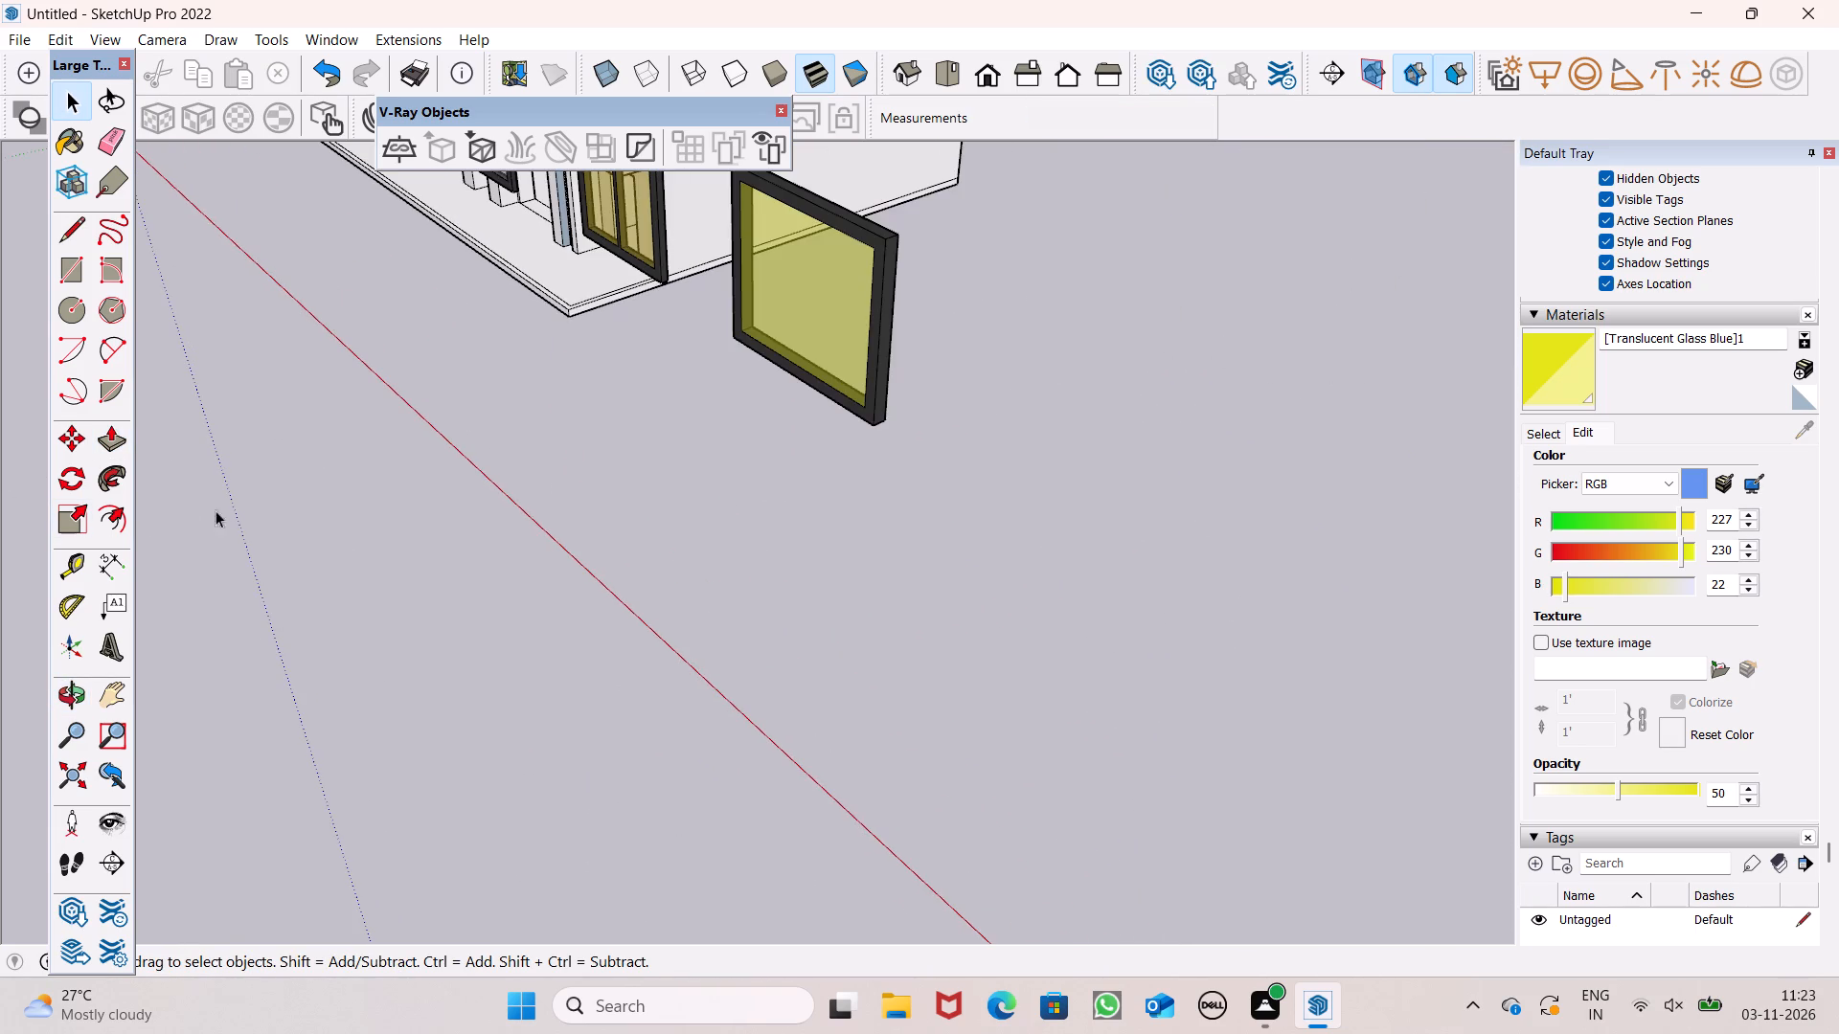
pyautogui.moveTo(216, 510); pyautogui.dragTo(251, 496, button='middle')
pyautogui.scroll(-5, 208, 424)
pyautogui.moveTo(181, 477); pyautogui.dragTo(525, 469, button='middle')
pyautogui.click(736, 326)
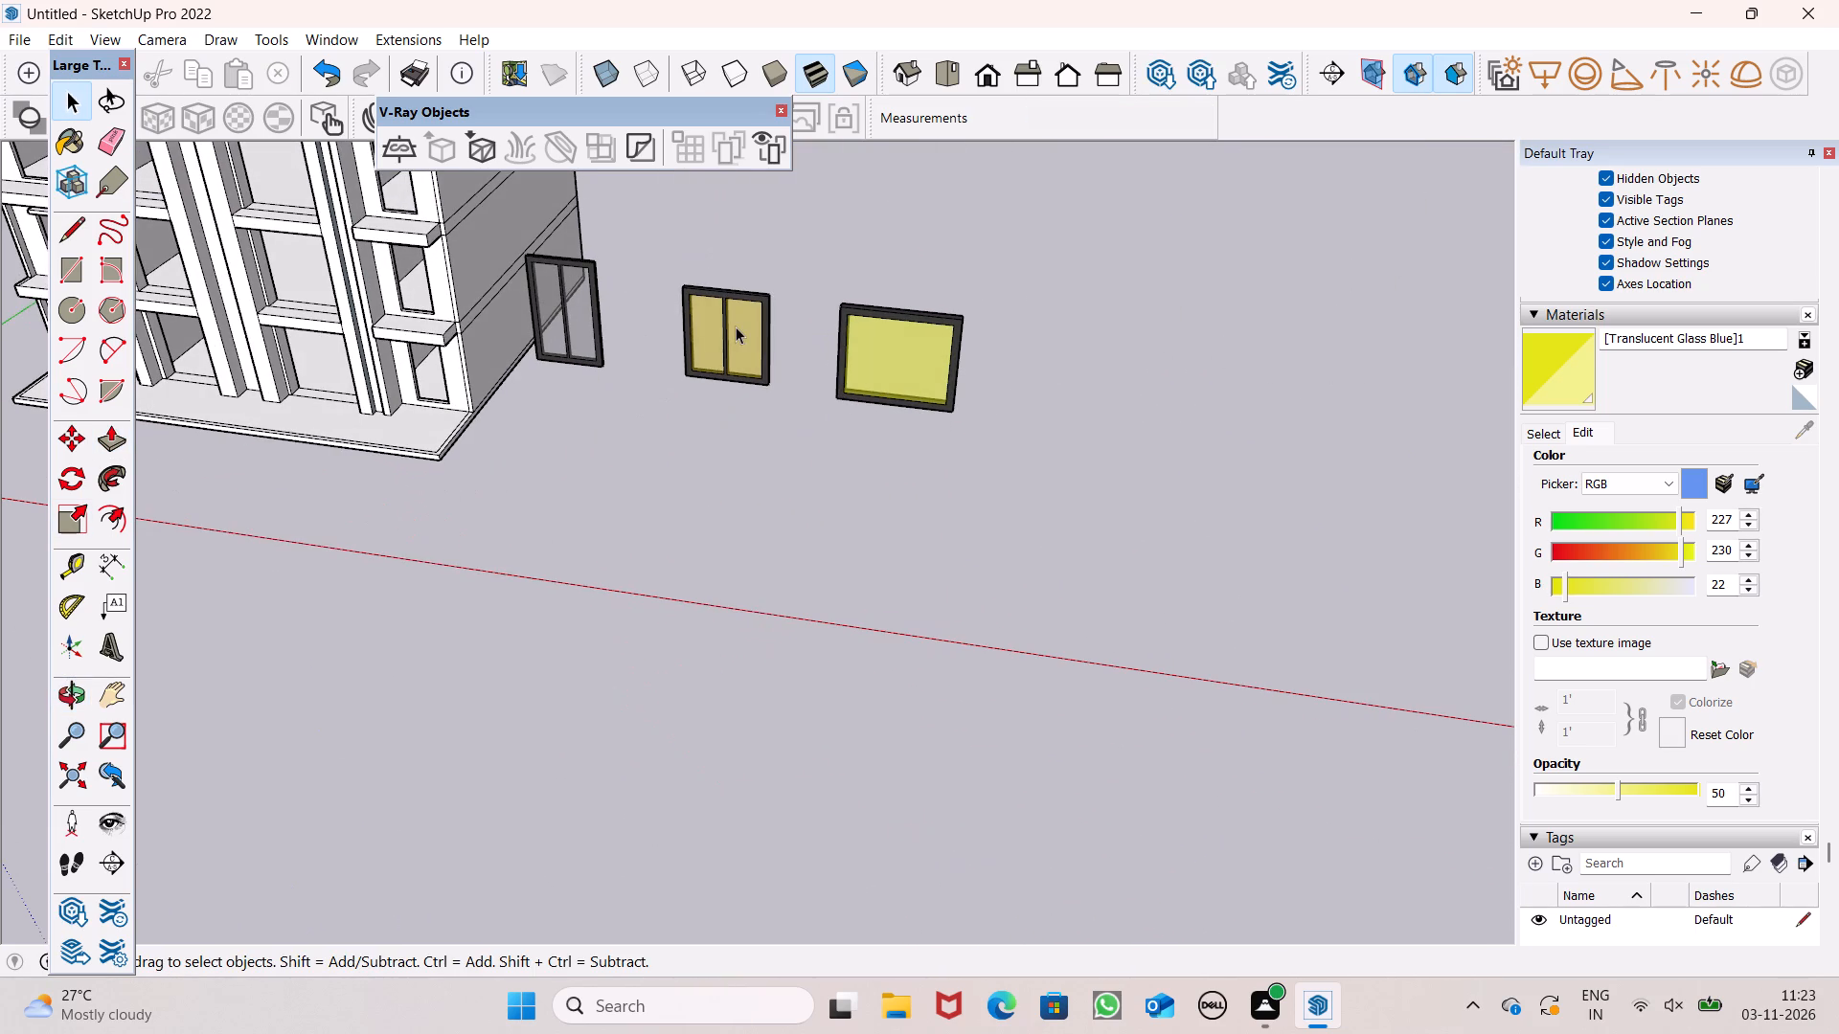
pyautogui.click(575, 323)
pyautogui.click(642, 546)
pyautogui.scroll(-1, 640, 485)
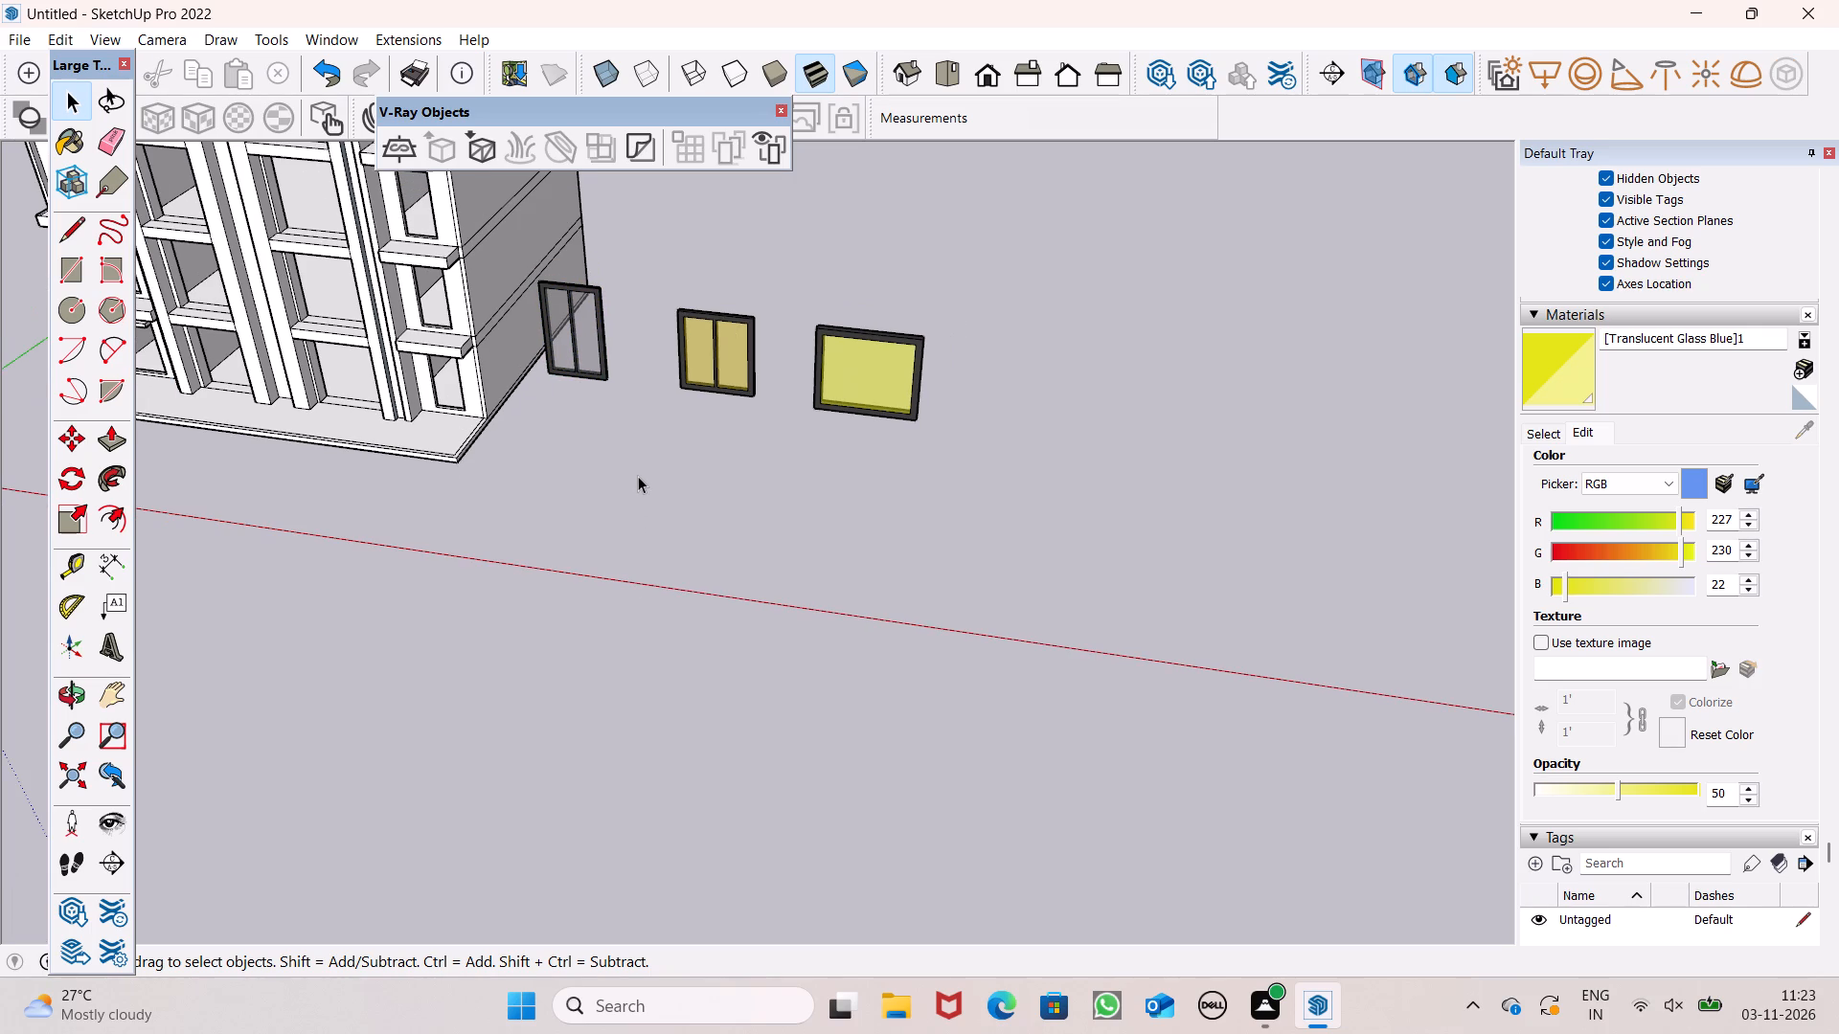
pyautogui.moveTo(729, 502); pyautogui.dragTo(813, 289, button='middle')
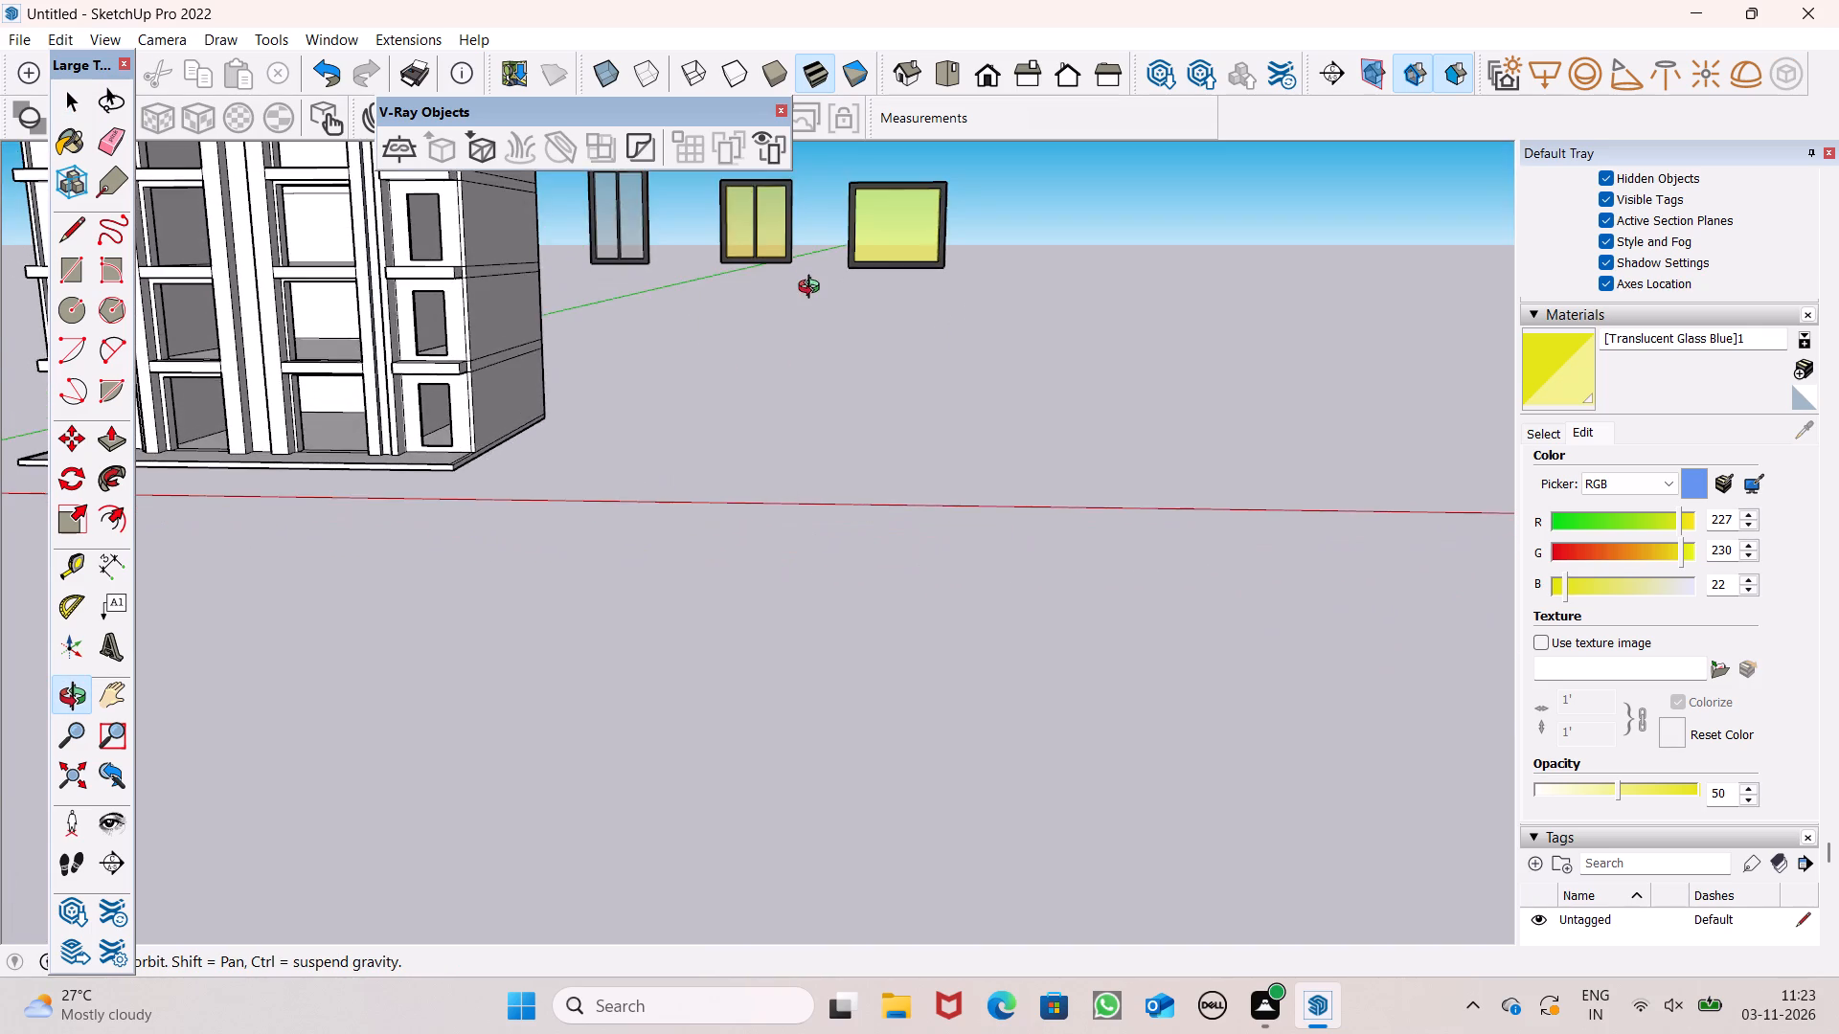
pyautogui.moveTo(813, 289); pyautogui.dragTo(796, 377, button='middle')
pyautogui.moveTo(959, 398); pyautogui.dragTo(1080, 341, button='middle')
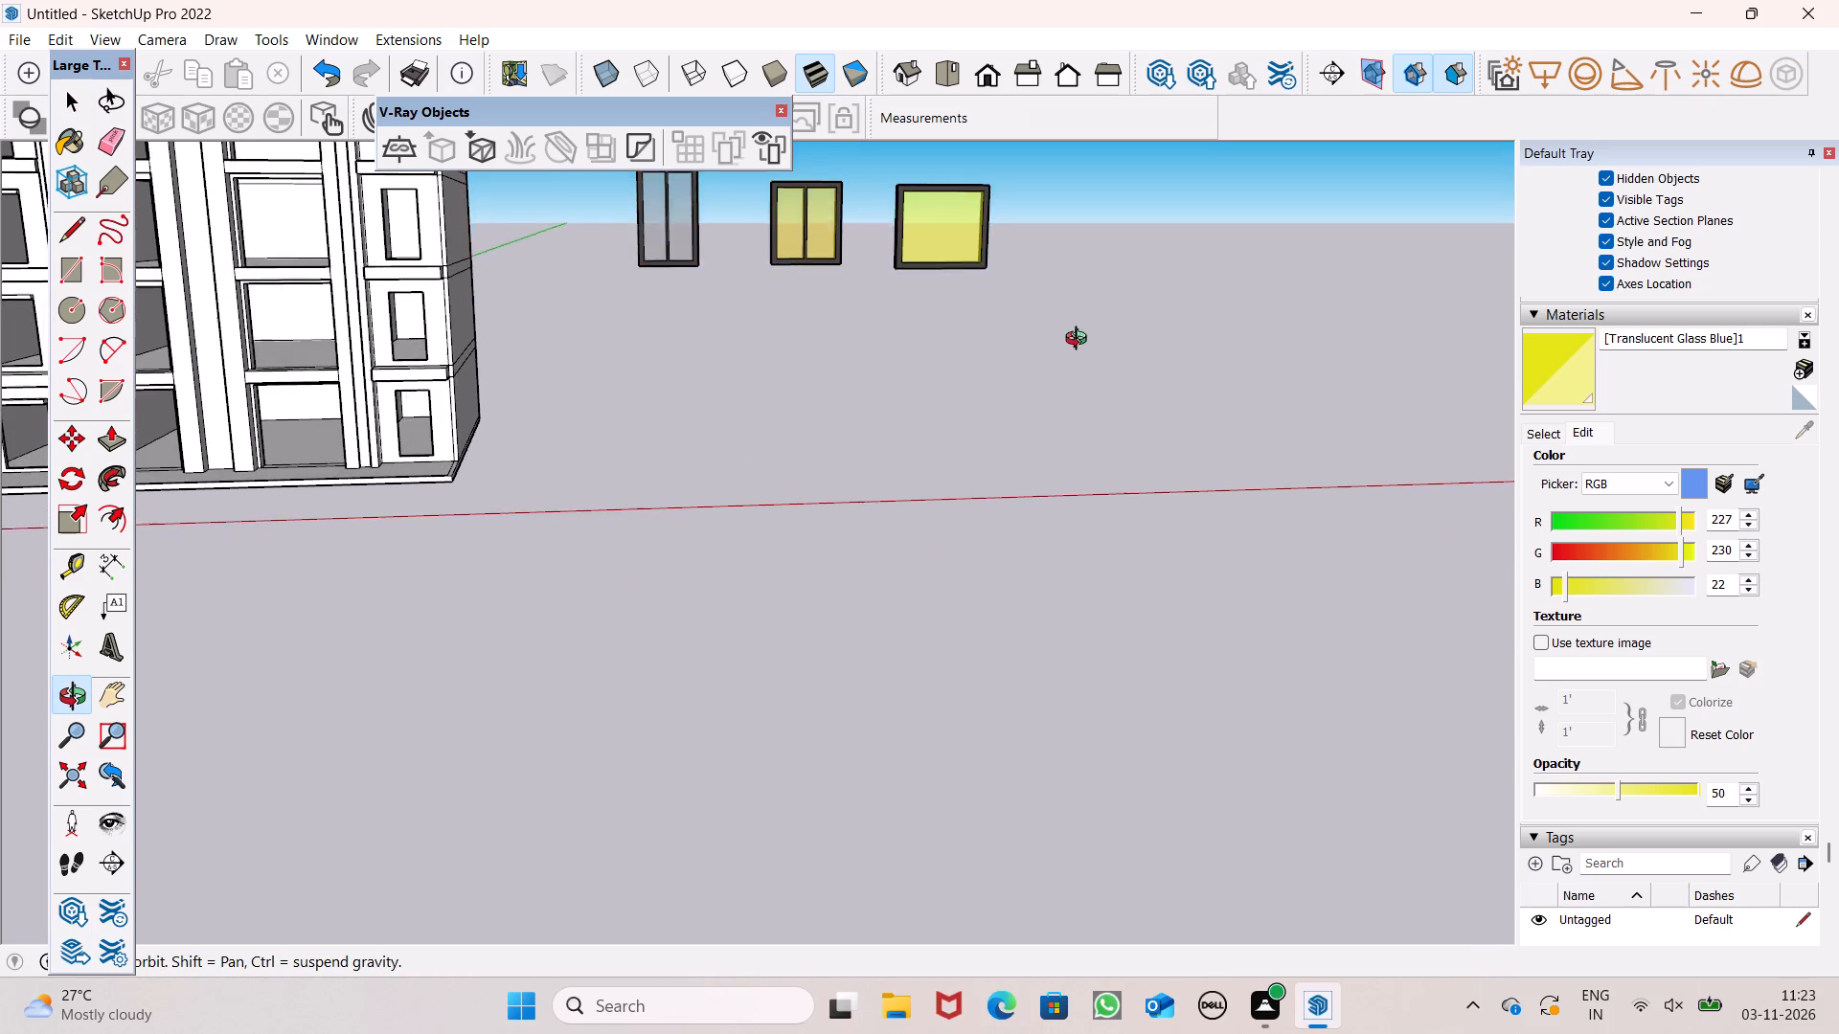
pyautogui.moveTo(1080, 341); pyautogui.dragTo(1070, 363, button='middle')
# Select the entire yellow-glazed panel, both pane and frame, and make it a group.
pyautogui.scroll(2, 1047, 306)
pyautogui.moveTo(1046, 297); pyautogui.dragTo(1025, 278, button='middle')
pyautogui.scroll(-3, 921, 323)
pyautogui.moveTo(1002, 243); pyautogui.dragTo(992, 219, button='middle')
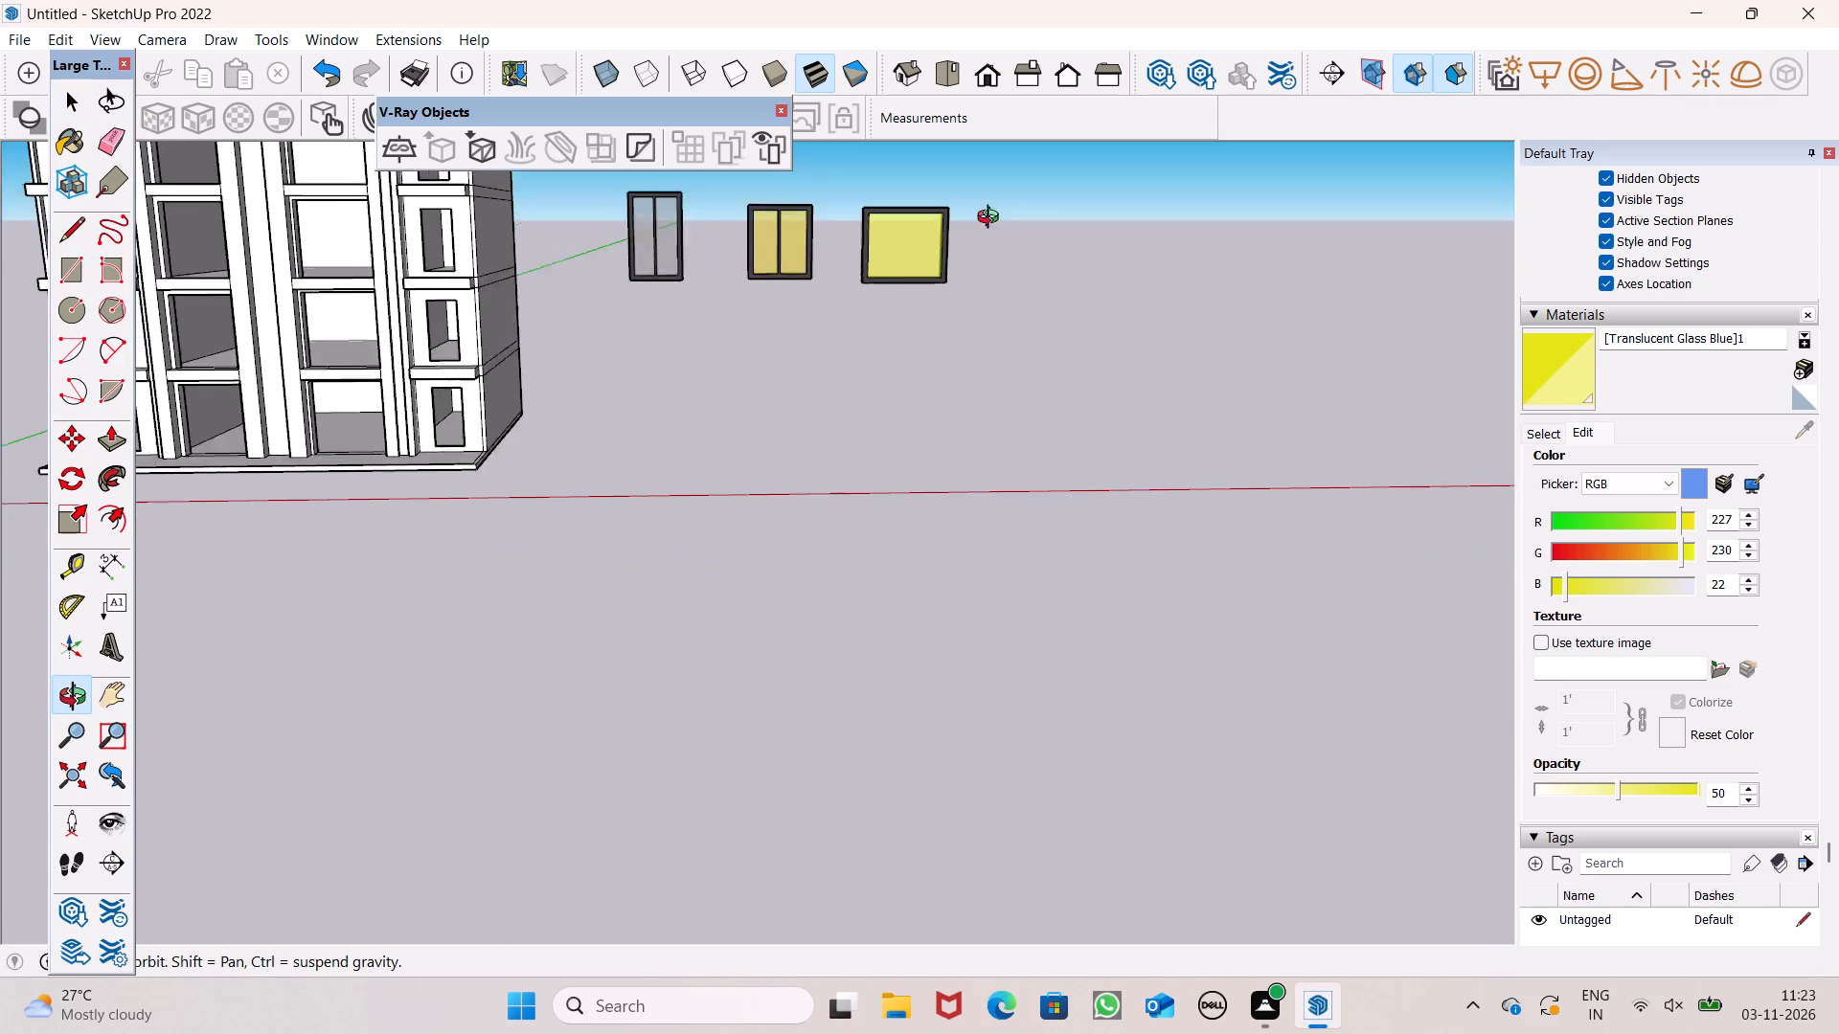
pyautogui.moveTo(992, 219); pyautogui.dragTo(969, 167, button='middle')
pyautogui.scroll(7, 923, 183)
pyautogui.tripleClick(847, 308)
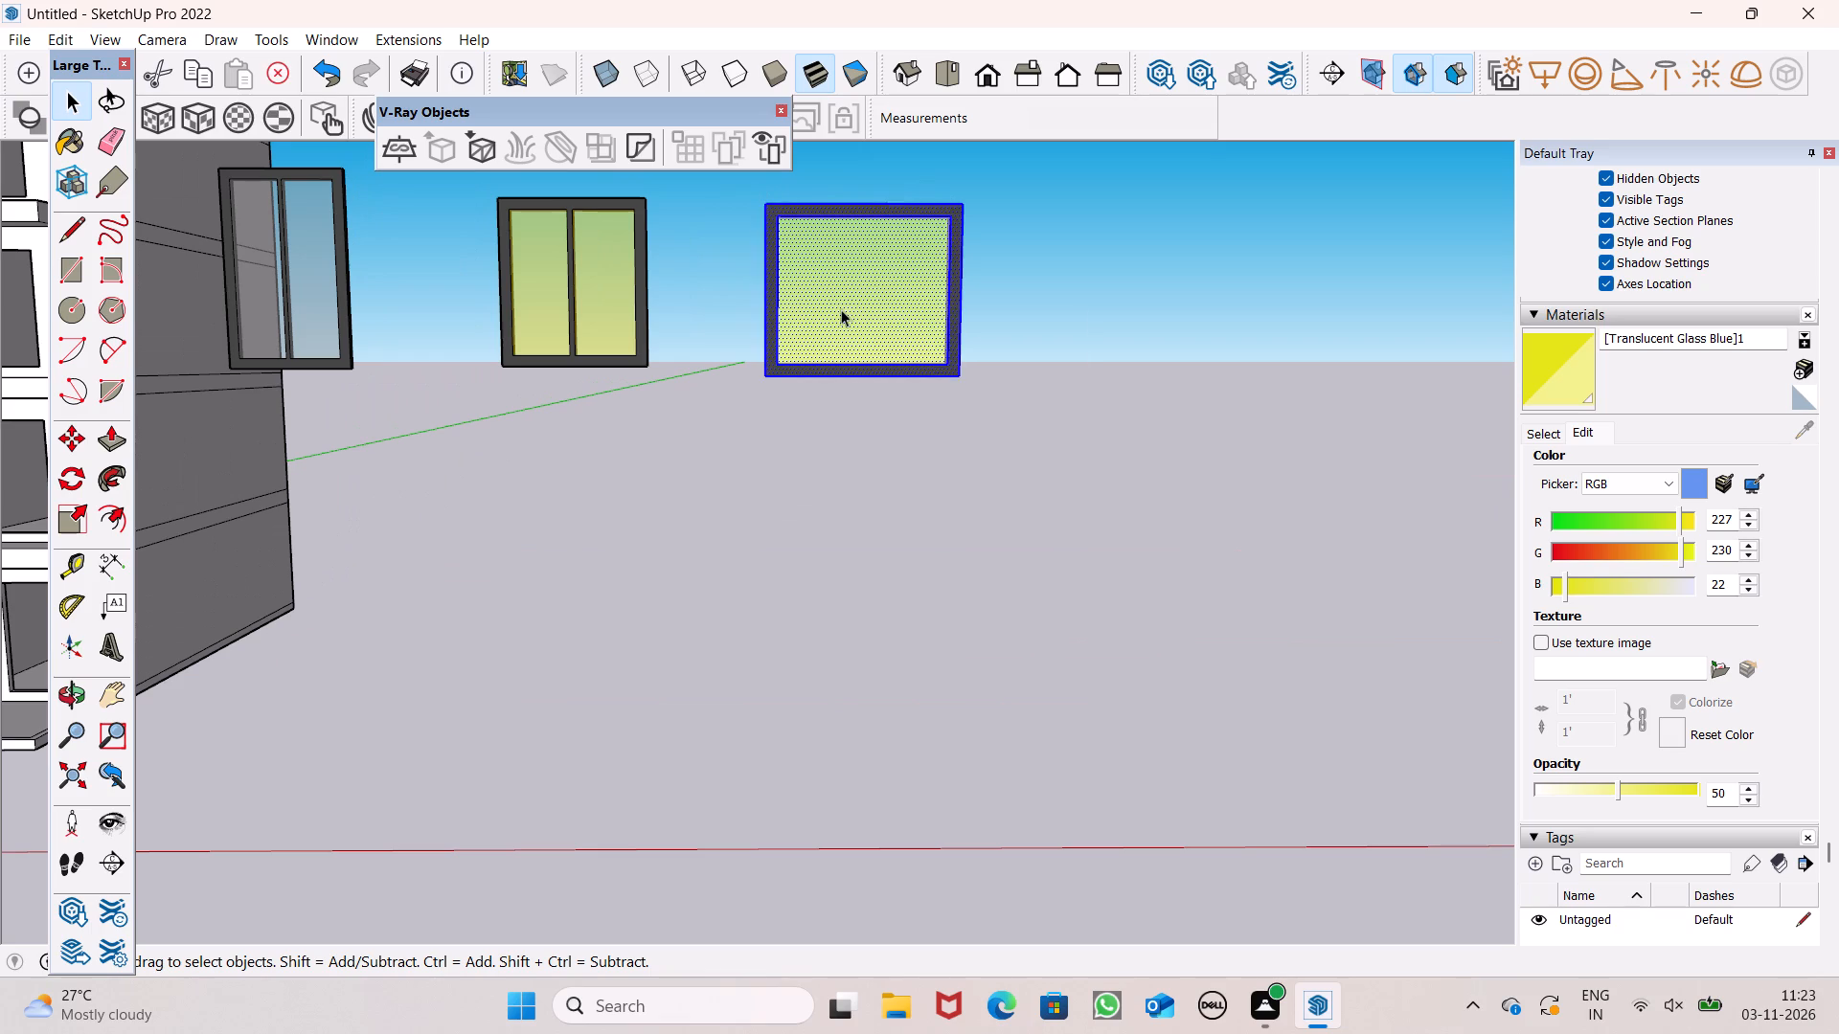
pyautogui.rightClick(841, 309)
pyautogui.moveTo(928, 513); pyautogui.dragTo(923, 500)
# Check that each of the three window panels can be selected as a single group.
pyautogui.scroll(-4, 851, 363)
pyautogui.moveTo(827, 365); pyautogui.dragTo(983, 410, button='middle')
pyautogui.click(1022, 320)
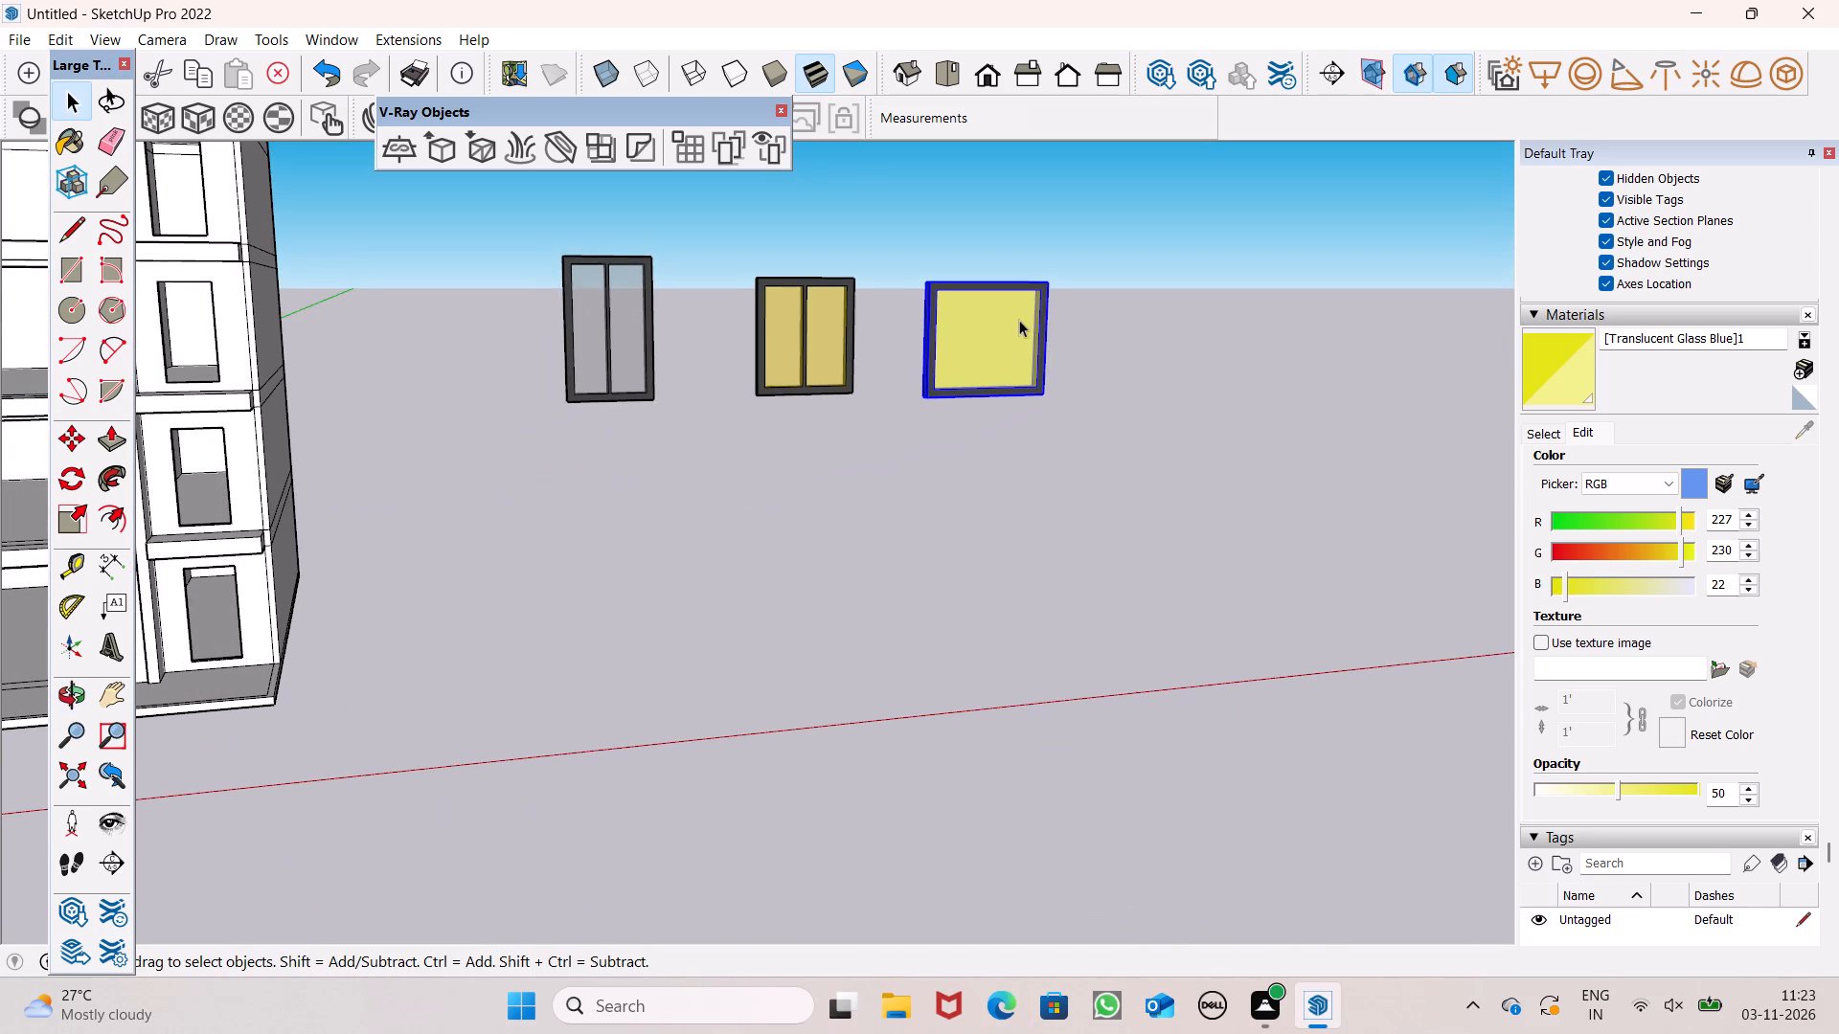
pyautogui.click(731, 340)
pyautogui.click(818, 326)
pyautogui.click(688, 324)
pyautogui.click(614, 331)
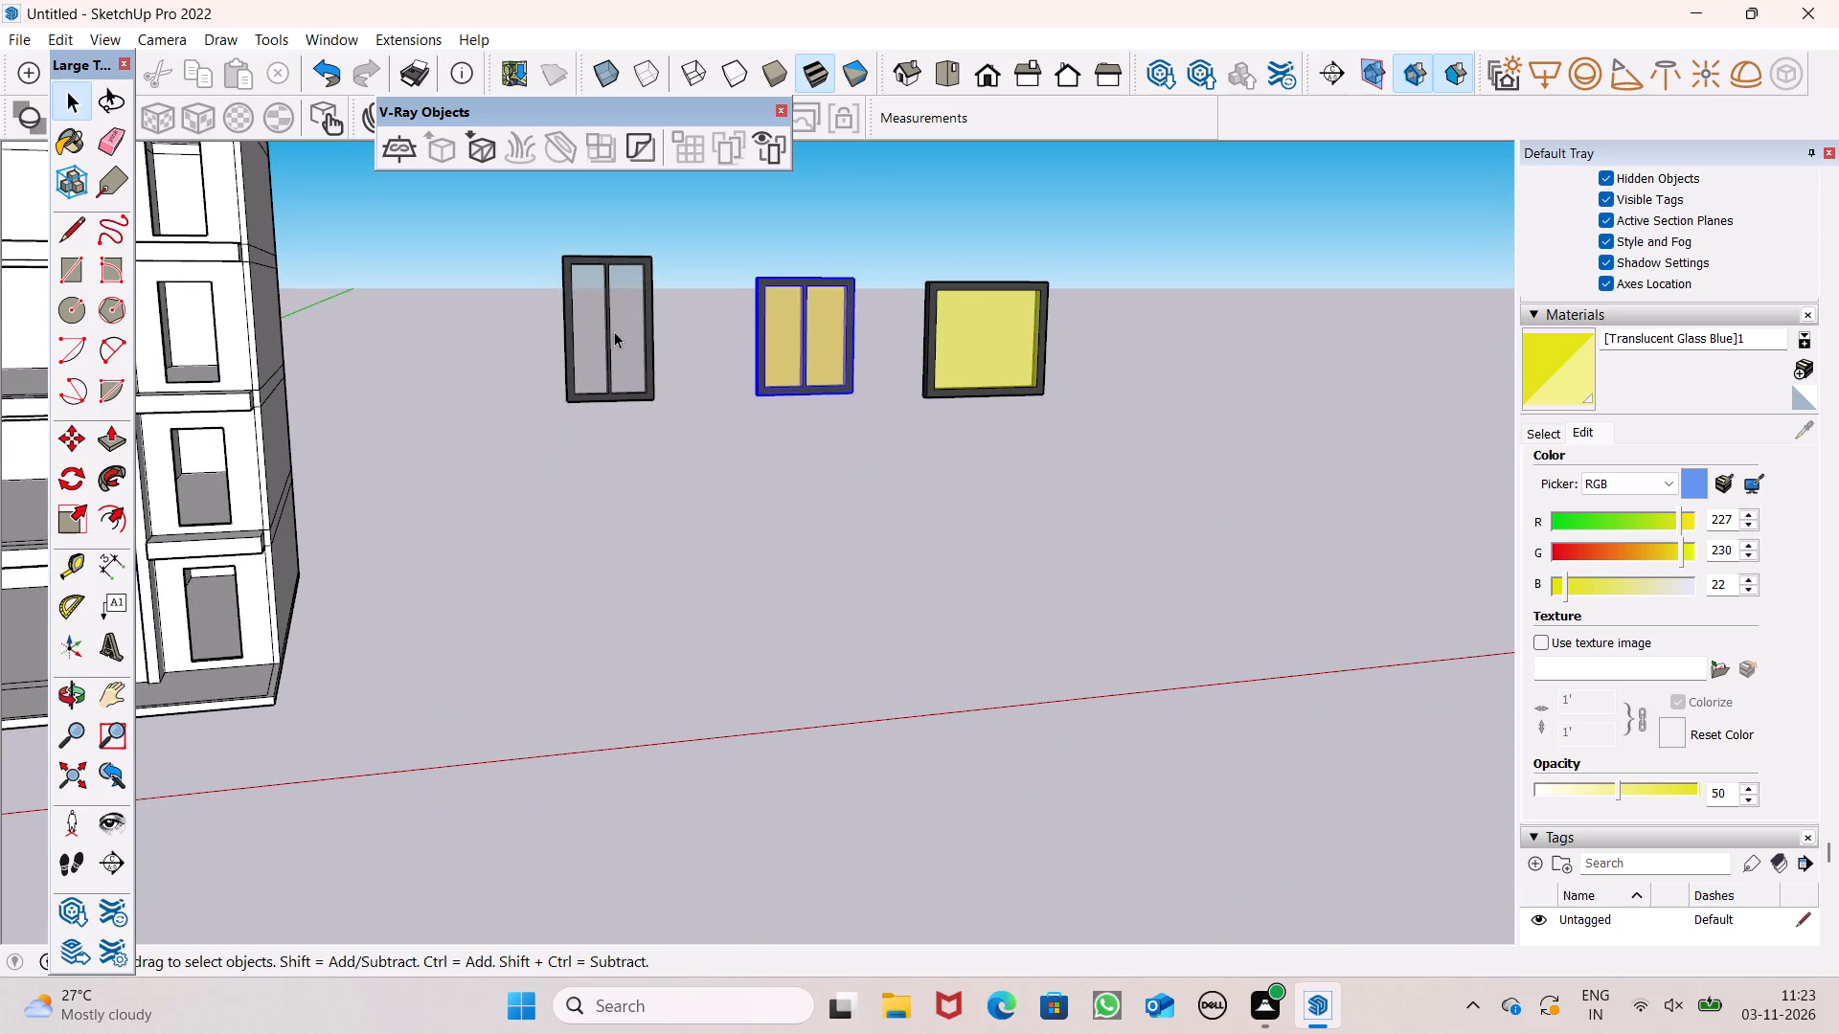
pyautogui.scroll(-9, 614, 331)
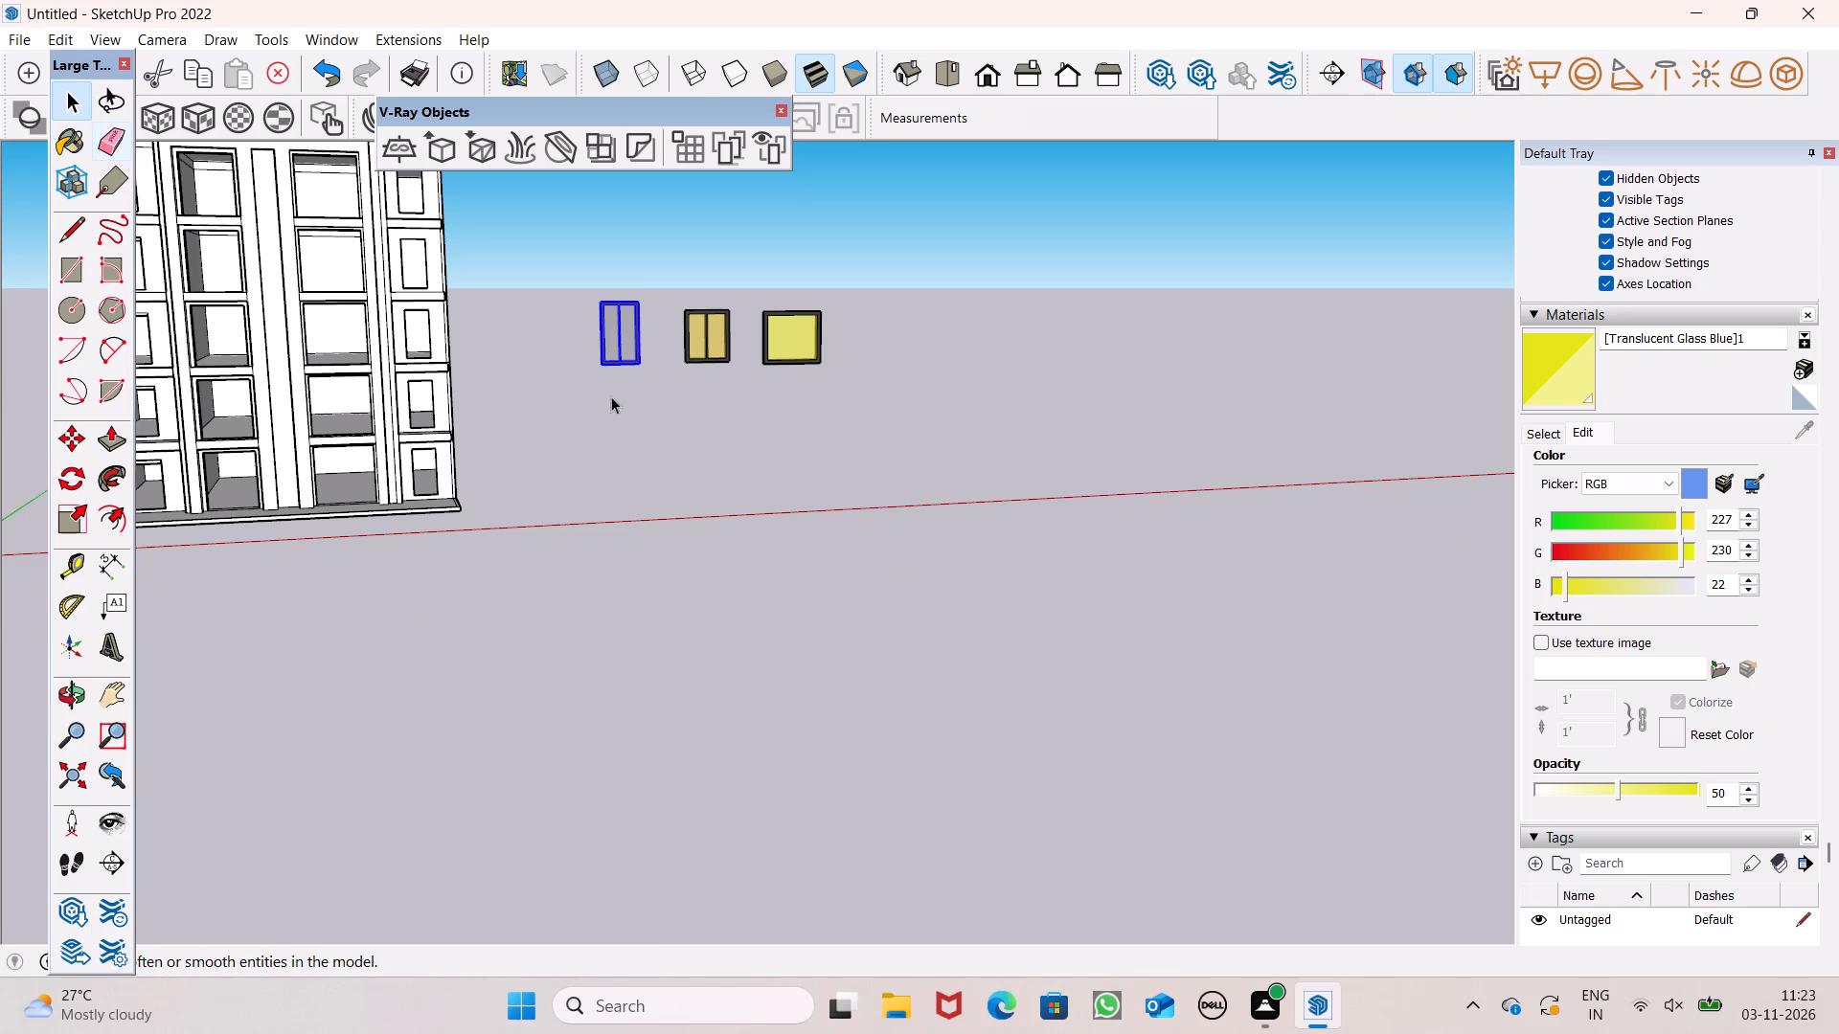
# Move the yellow-glazed panel group about 144 feet from its standalone spot into the building's left front rooftop bay.
pyautogui.moveTo(1216, 277); pyautogui.dragTo(1202, 447, button='middle')
pyautogui.scroll(-3, 887, 336)
pyautogui.moveTo(909, 327); pyautogui.dragTo(900, 335, button='middle')
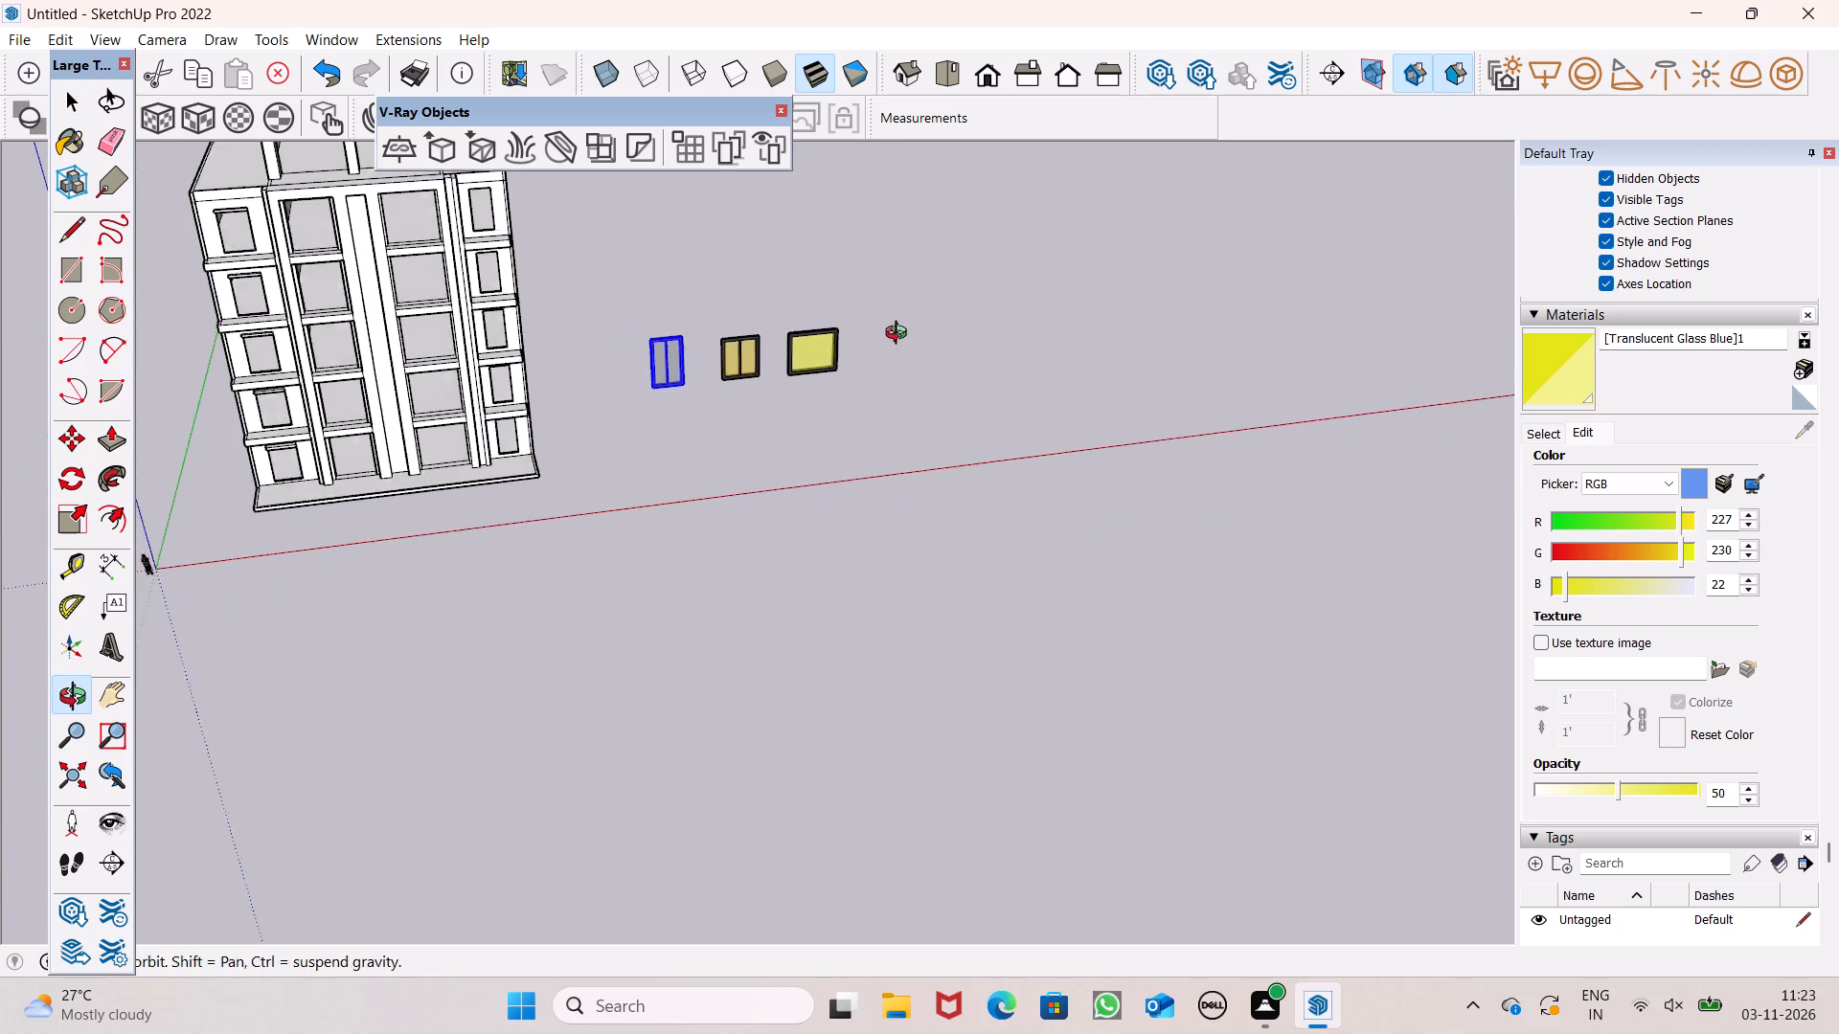
pyautogui.moveTo(900, 335); pyautogui.dragTo(834, 368, button='middle')
pyautogui.scroll(6, 810, 363)
pyautogui.click(810, 363)
pyautogui.press('m')
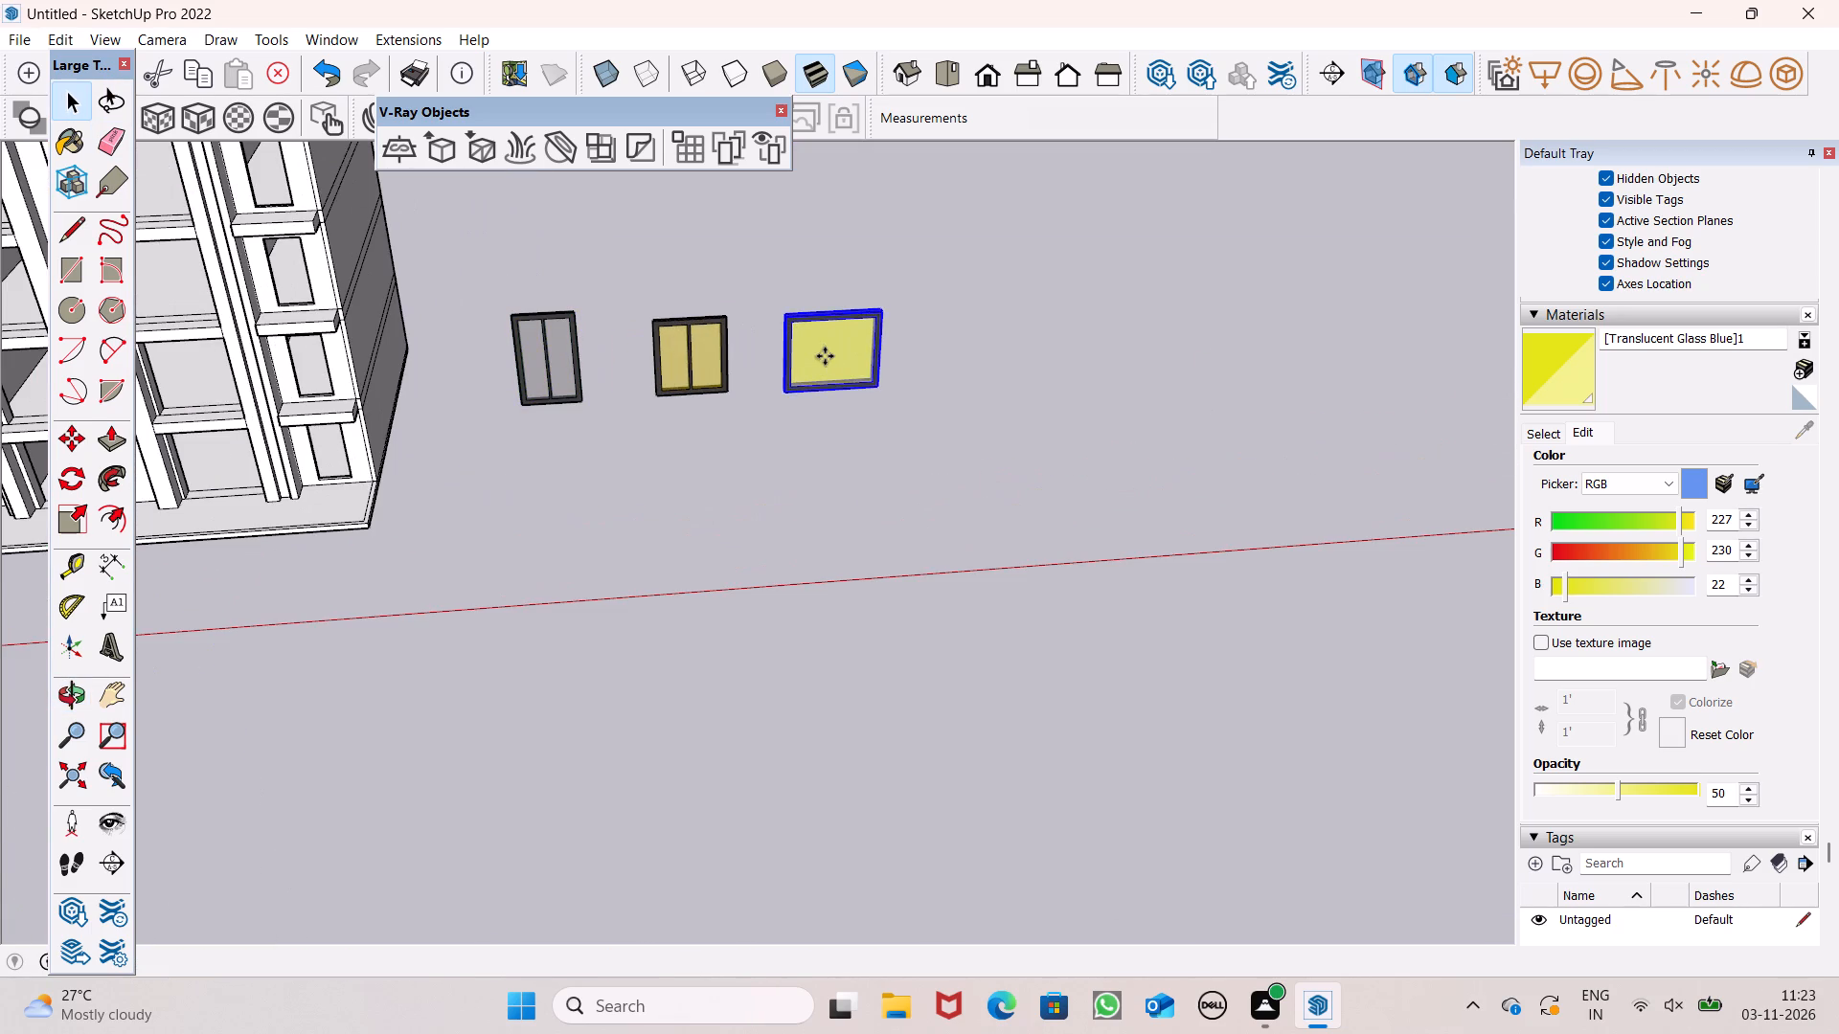
pyautogui.press('Return')
pyautogui.scroll(-3, 939, 353)
pyautogui.scroll(-5, 1163, 298)
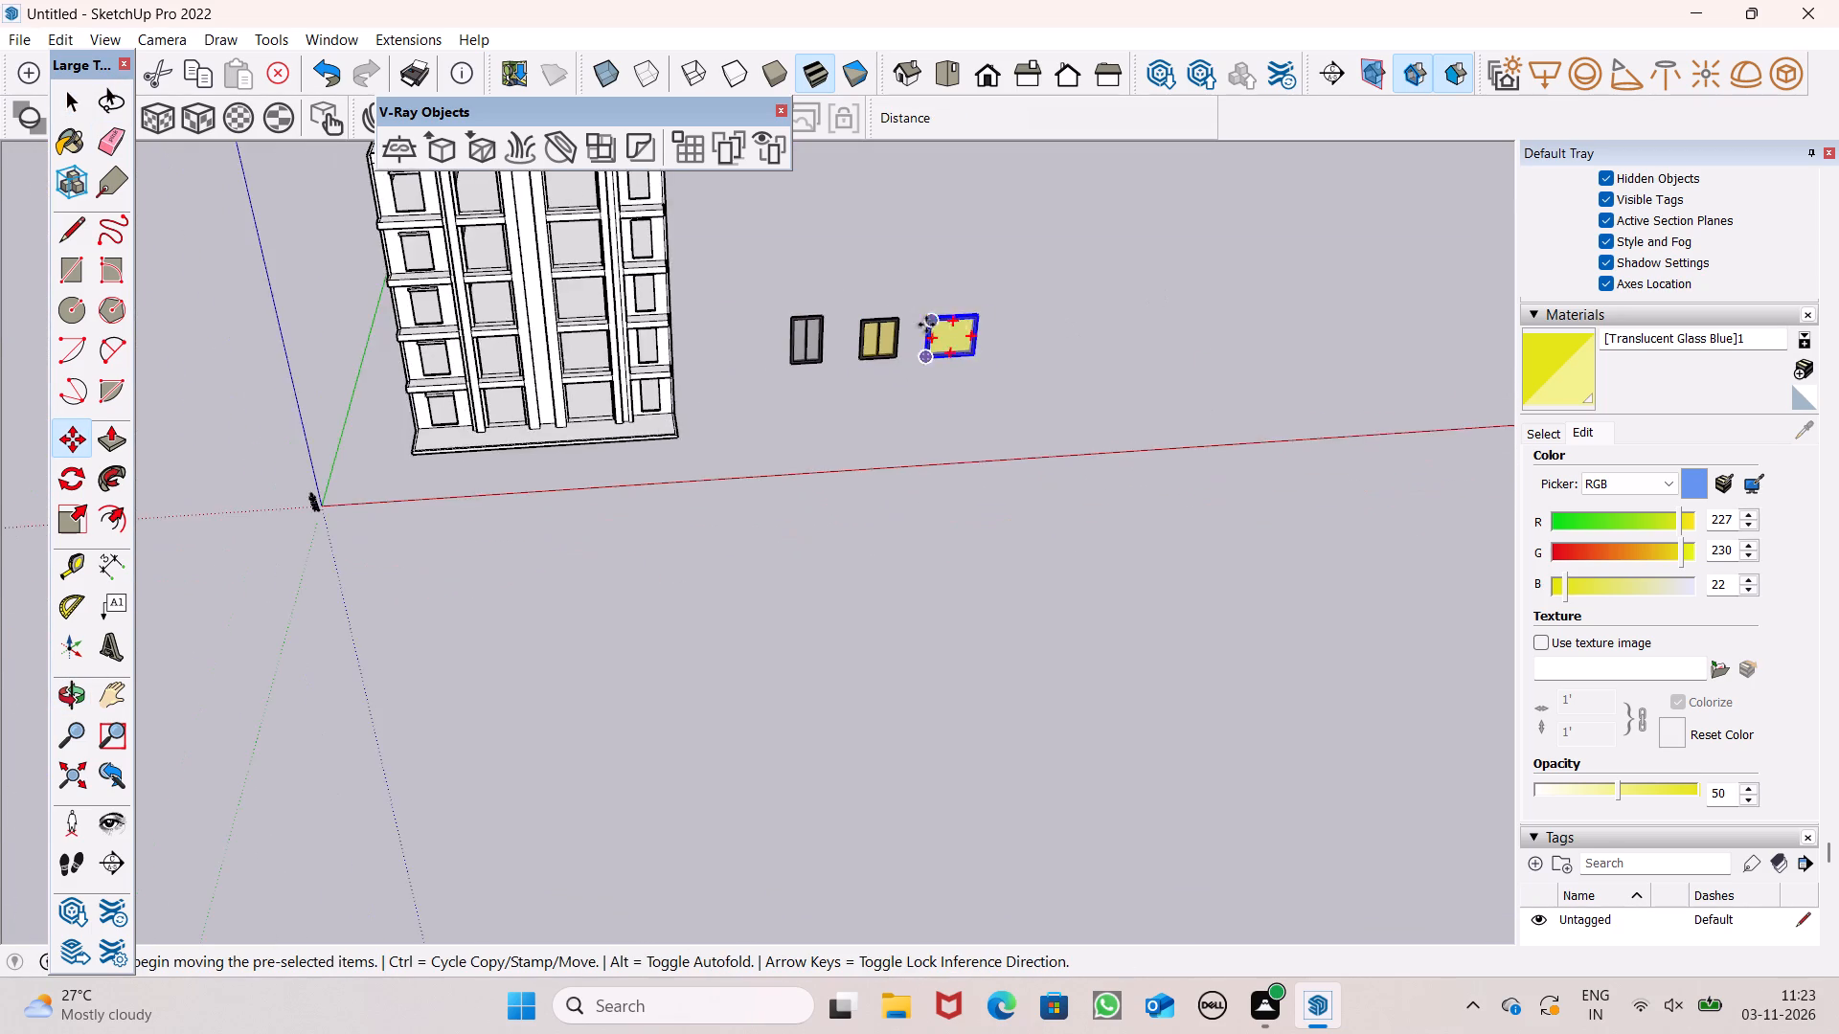
pyautogui.scroll(3, 920, 322)
pyautogui.scroll(-6, 781, 294)
pyautogui.scroll(-5, 481, 299)
pyautogui.scroll(7, 455, 211)
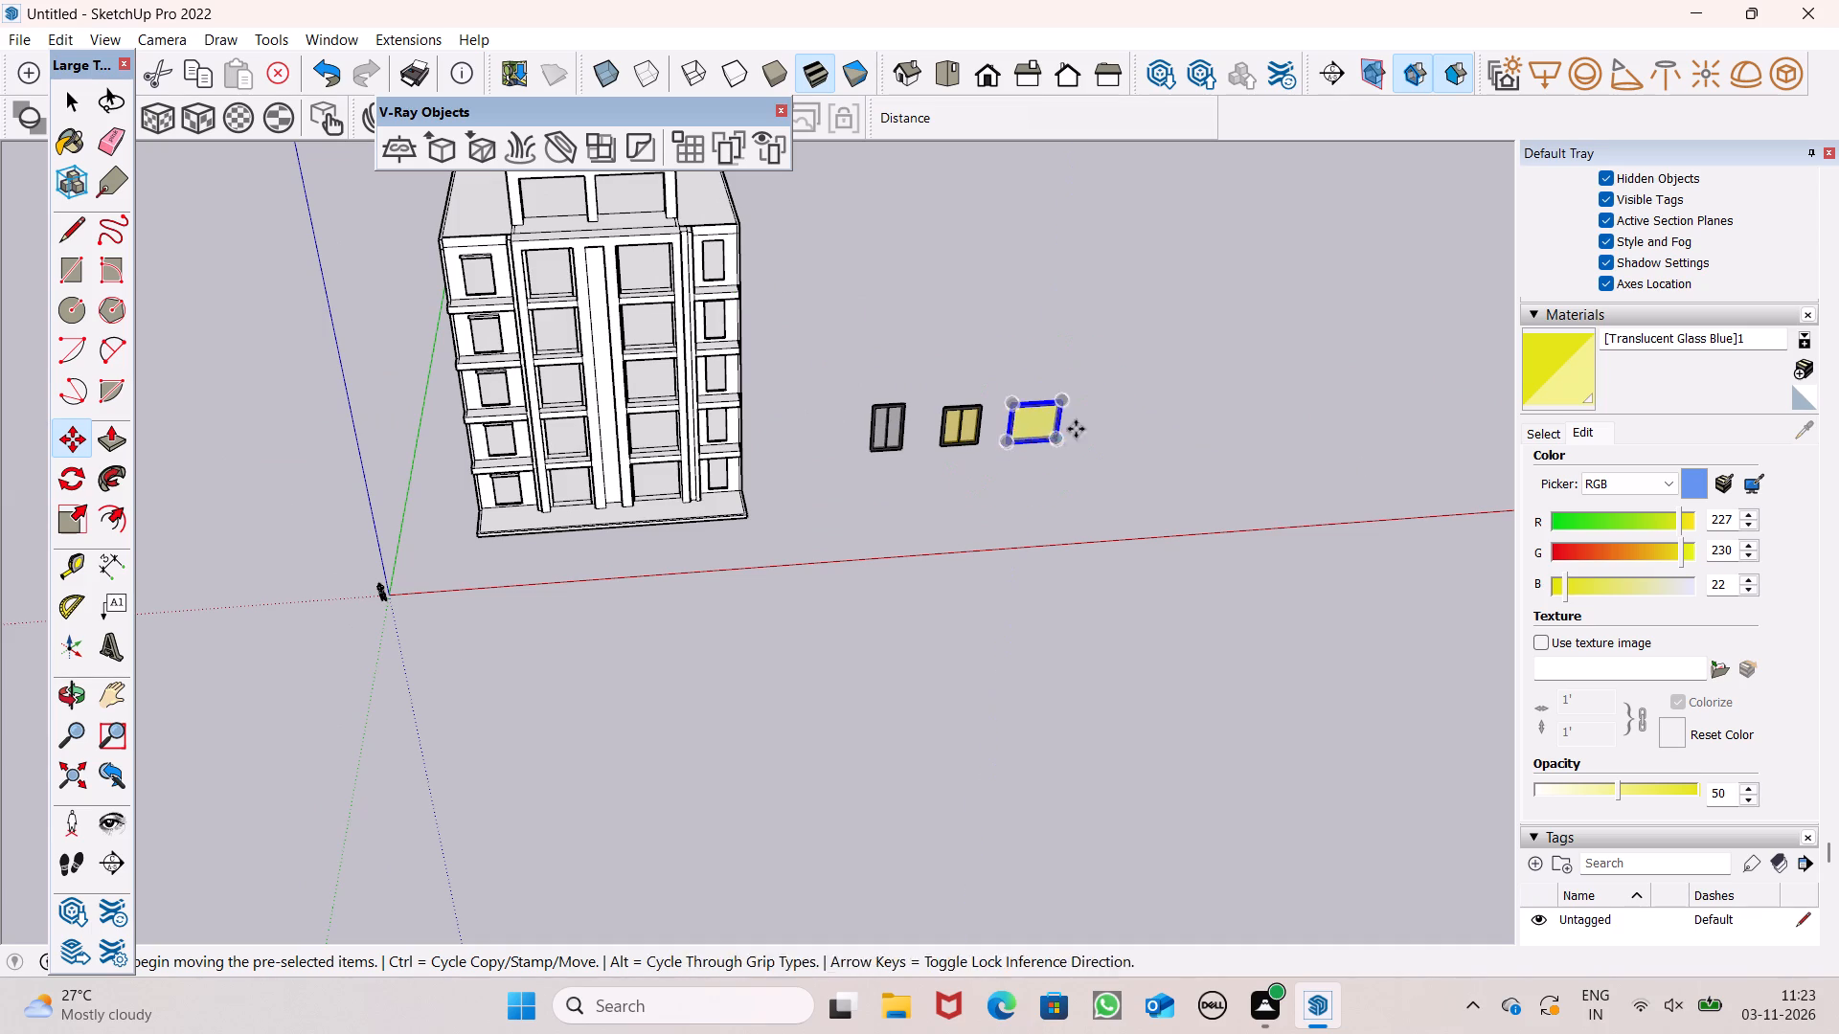
pyautogui.moveTo(1052, 444); pyautogui.dragTo(564, 229)
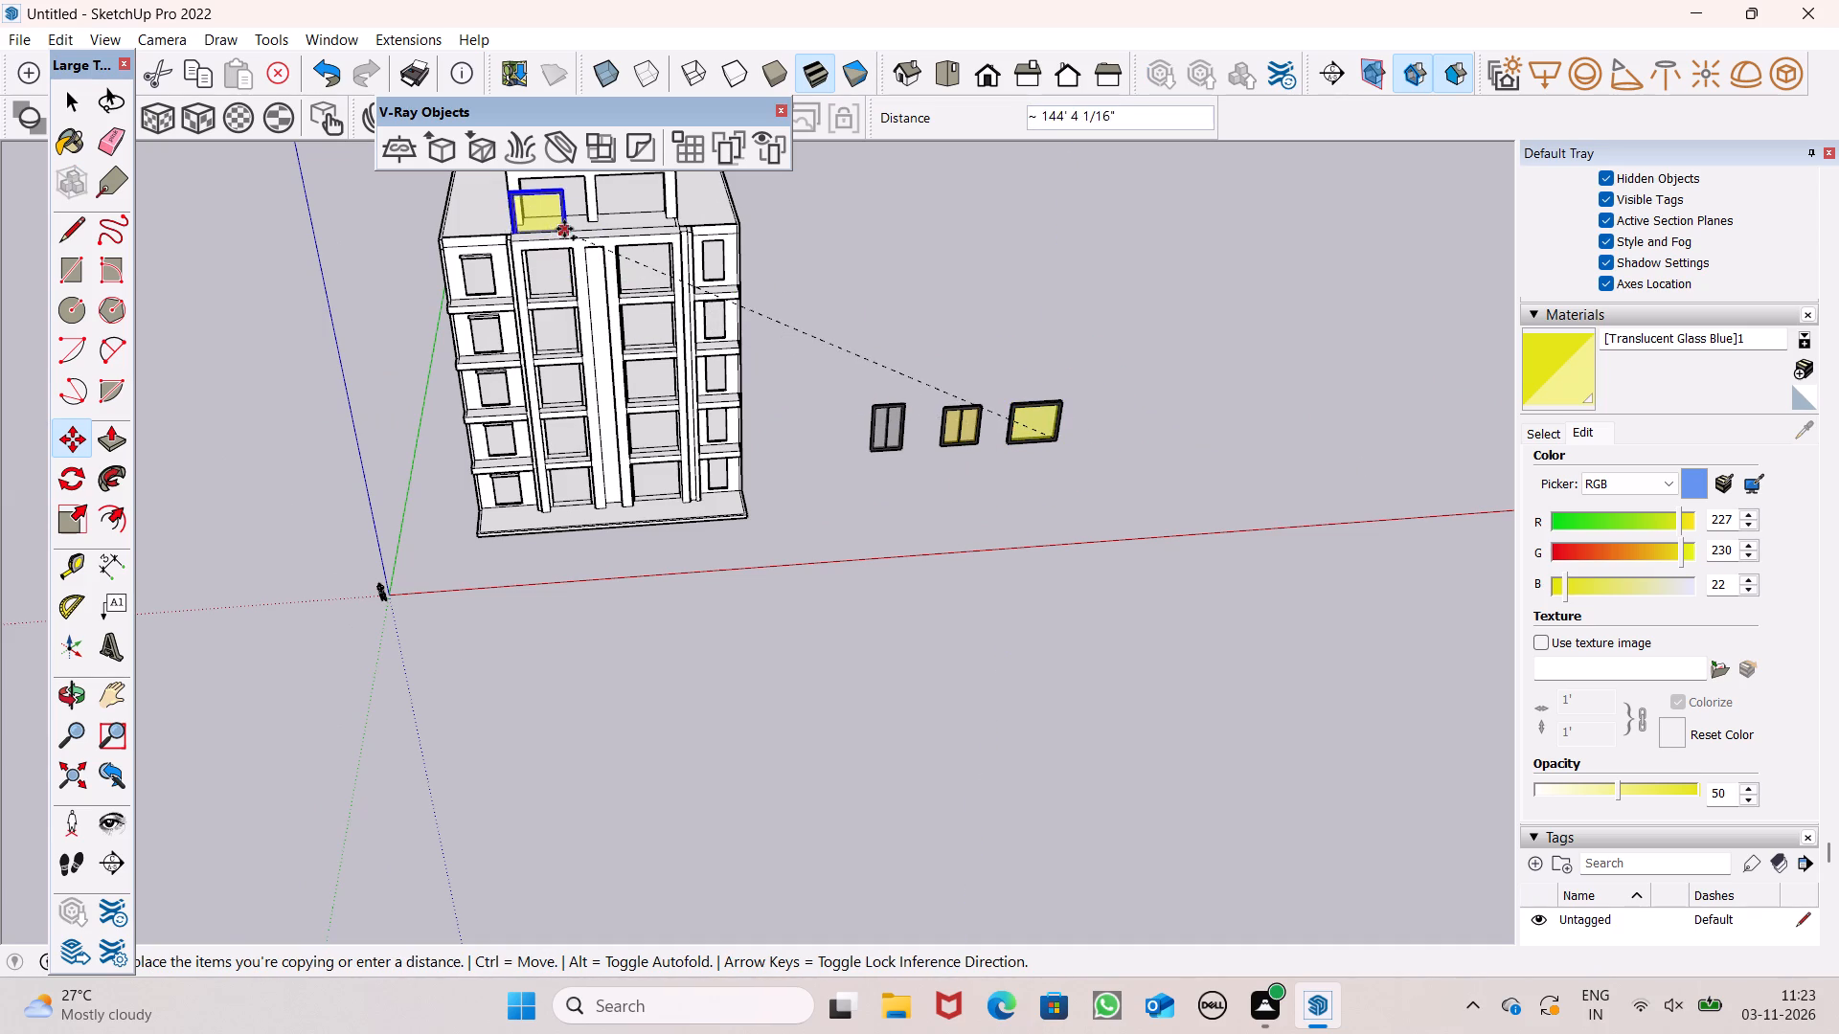
pyautogui.moveTo(564, 229); pyautogui.dragTo(575, 215)
# Shift the yellow-glazed panel about 1' 2" so its lower corner meets the central pillar of the rooftop bays.
pyautogui.scroll(-5, 559, 427)
pyautogui.scroll(4, 521, 194)
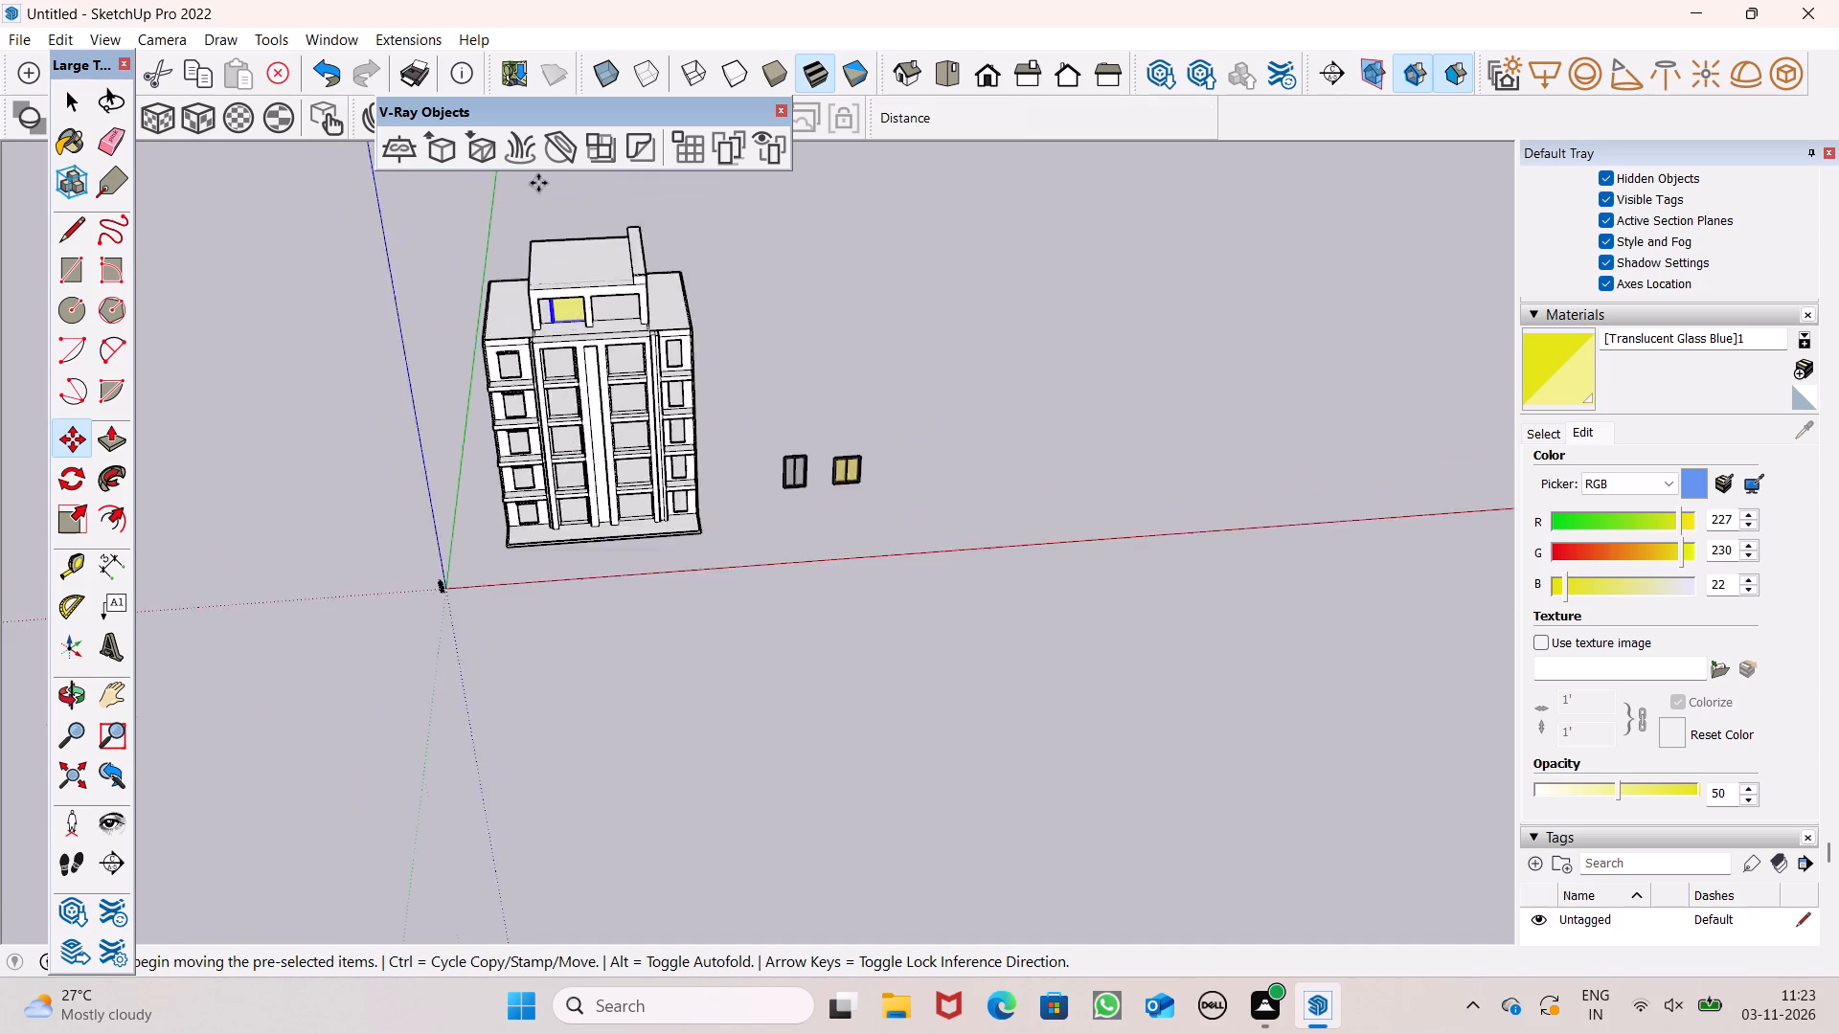
pyautogui.scroll(5, 538, 183)
pyautogui.scroll(6, 537, 330)
pyautogui.scroll(1, 591, 414)
pyautogui.moveTo(586, 402); pyautogui.dragTo(584, 303, button='middle')
pyautogui.scroll(7, 651, 442)
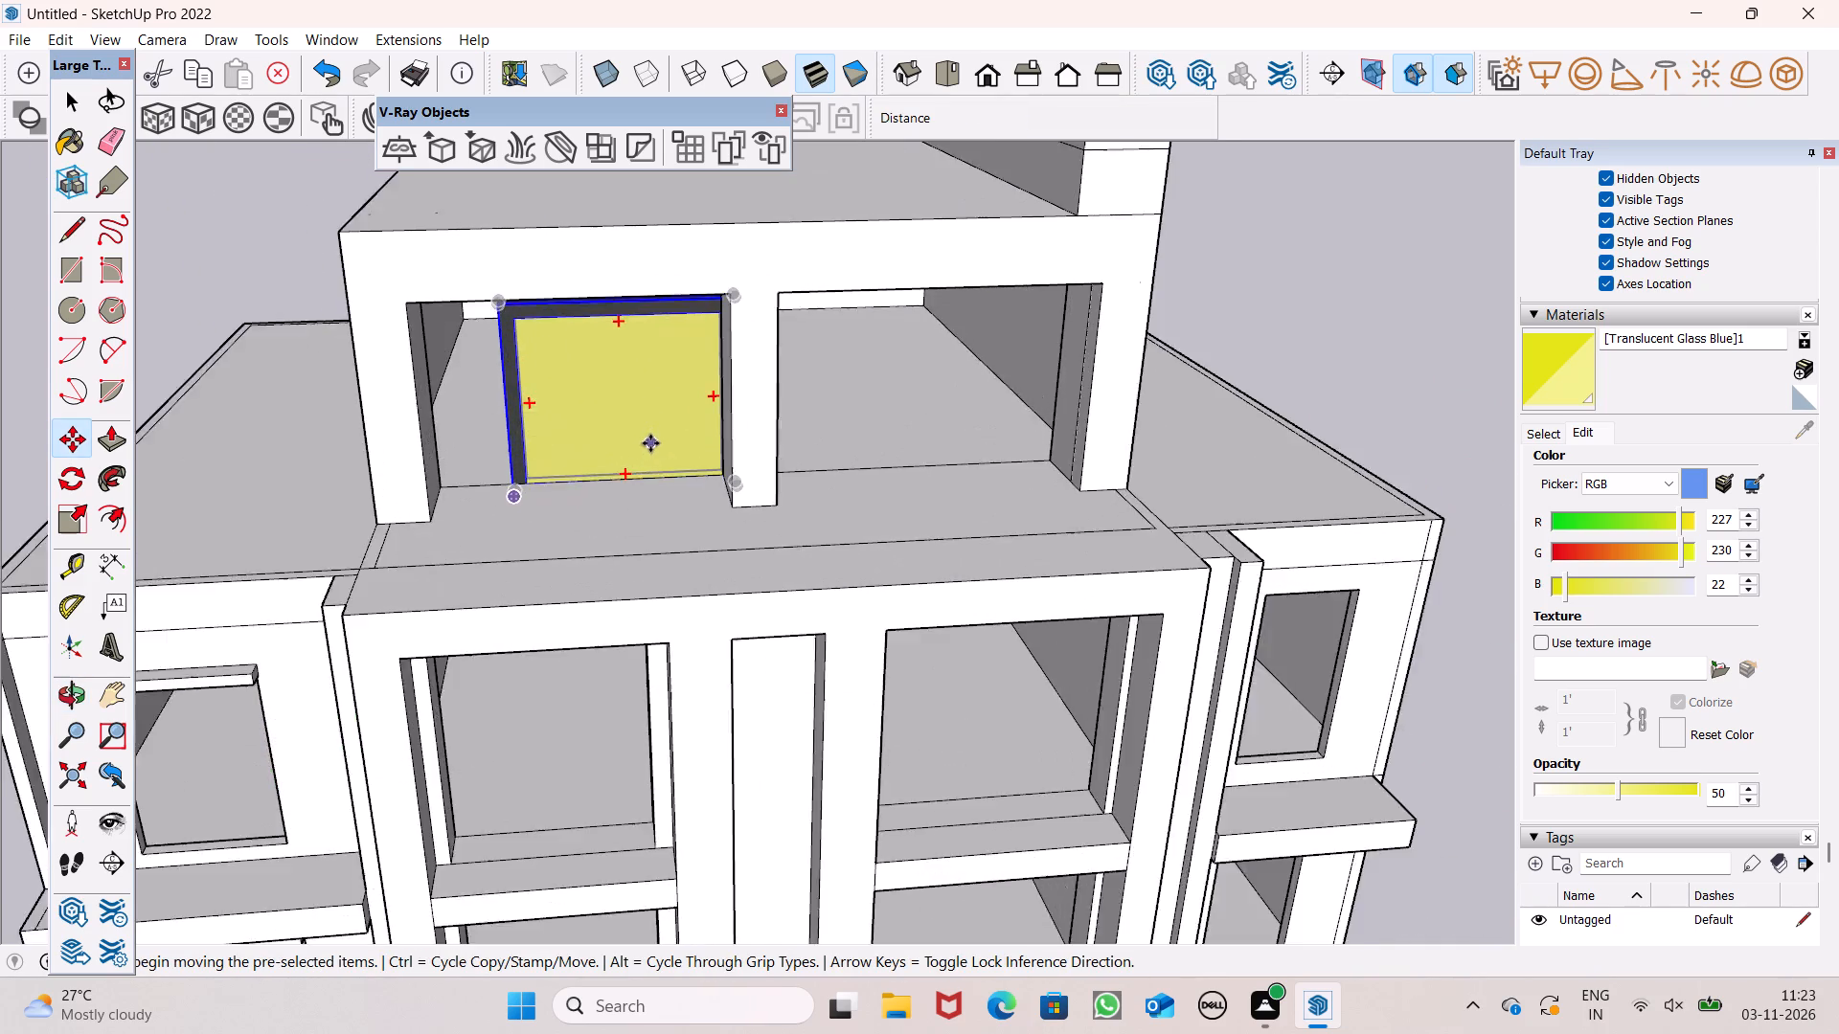
pyautogui.moveTo(661, 470); pyautogui.dragTo(720, 508, button='middle')
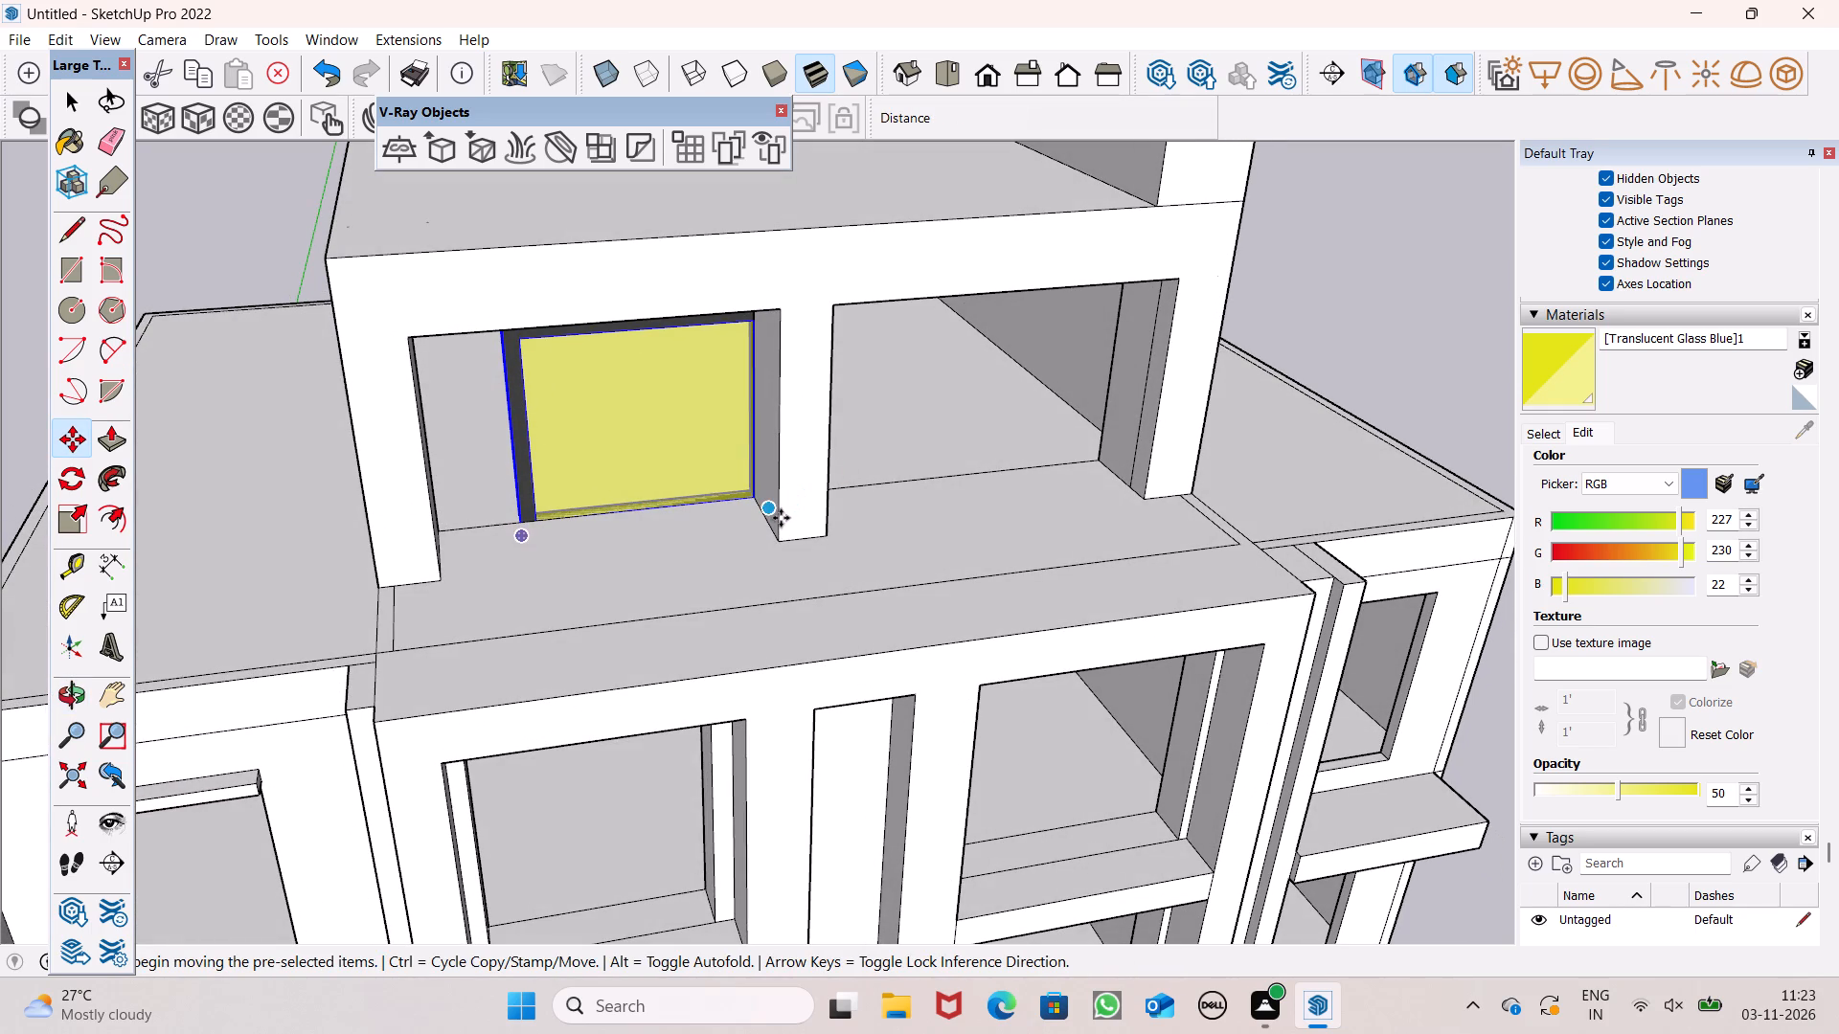
pyautogui.moveTo(780, 517); pyautogui.dragTo(751, 501)
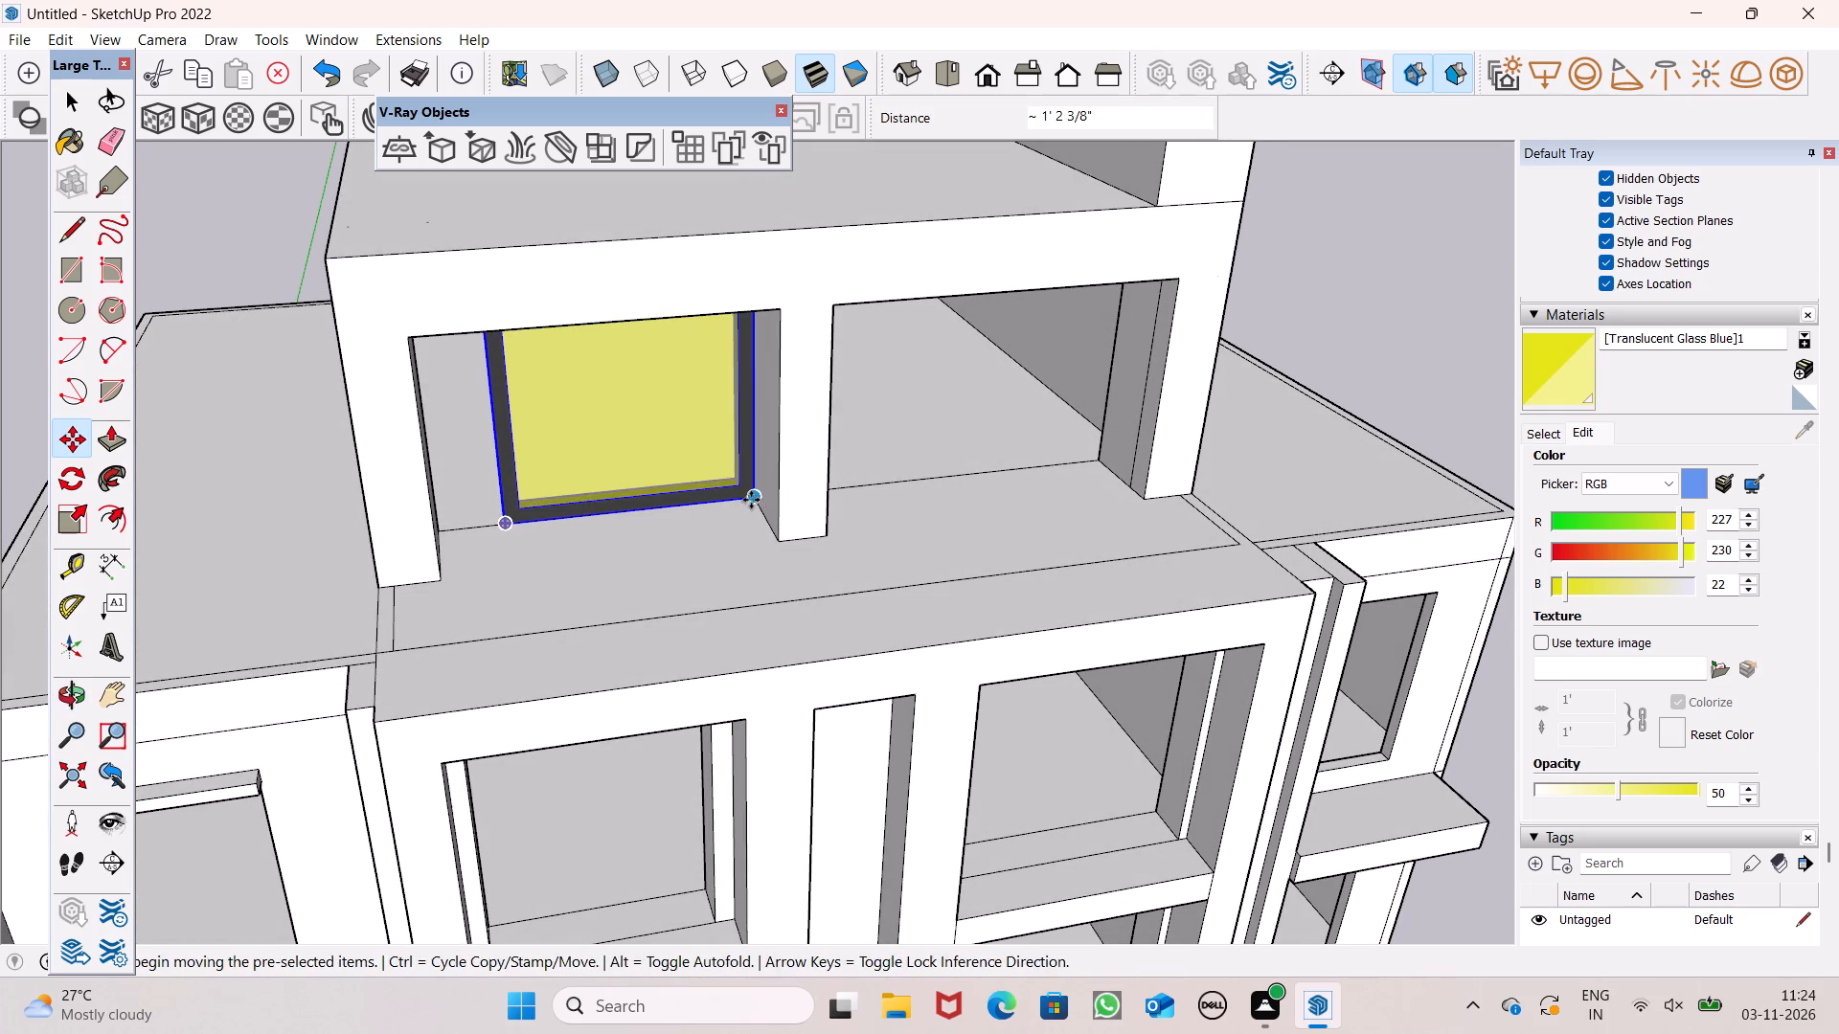
# Copy the yellow-glazed panel about 21' 4" along the red axis into the right rooftop bay.
pyautogui.moveTo(770, 483); pyautogui.dragTo(663, 431, button='middle')
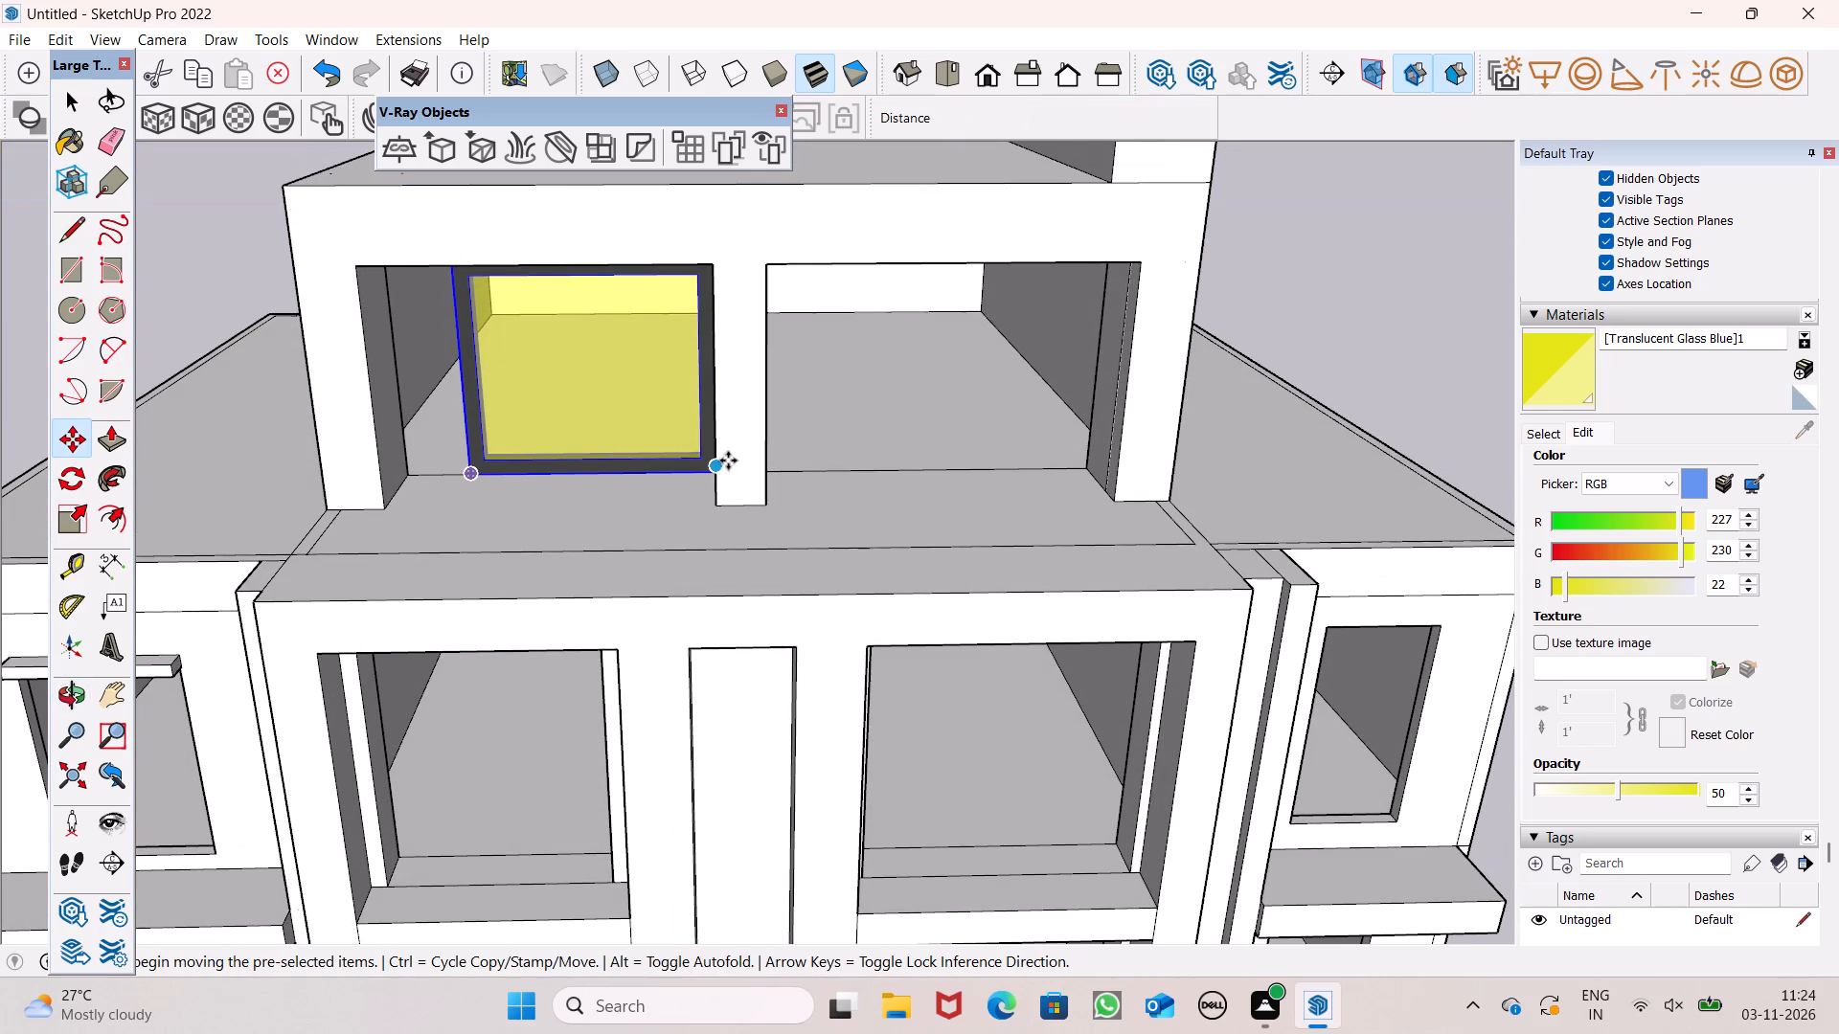
pyautogui.moveTo(702, 472); pyautogui.dragTo(1059, 479)
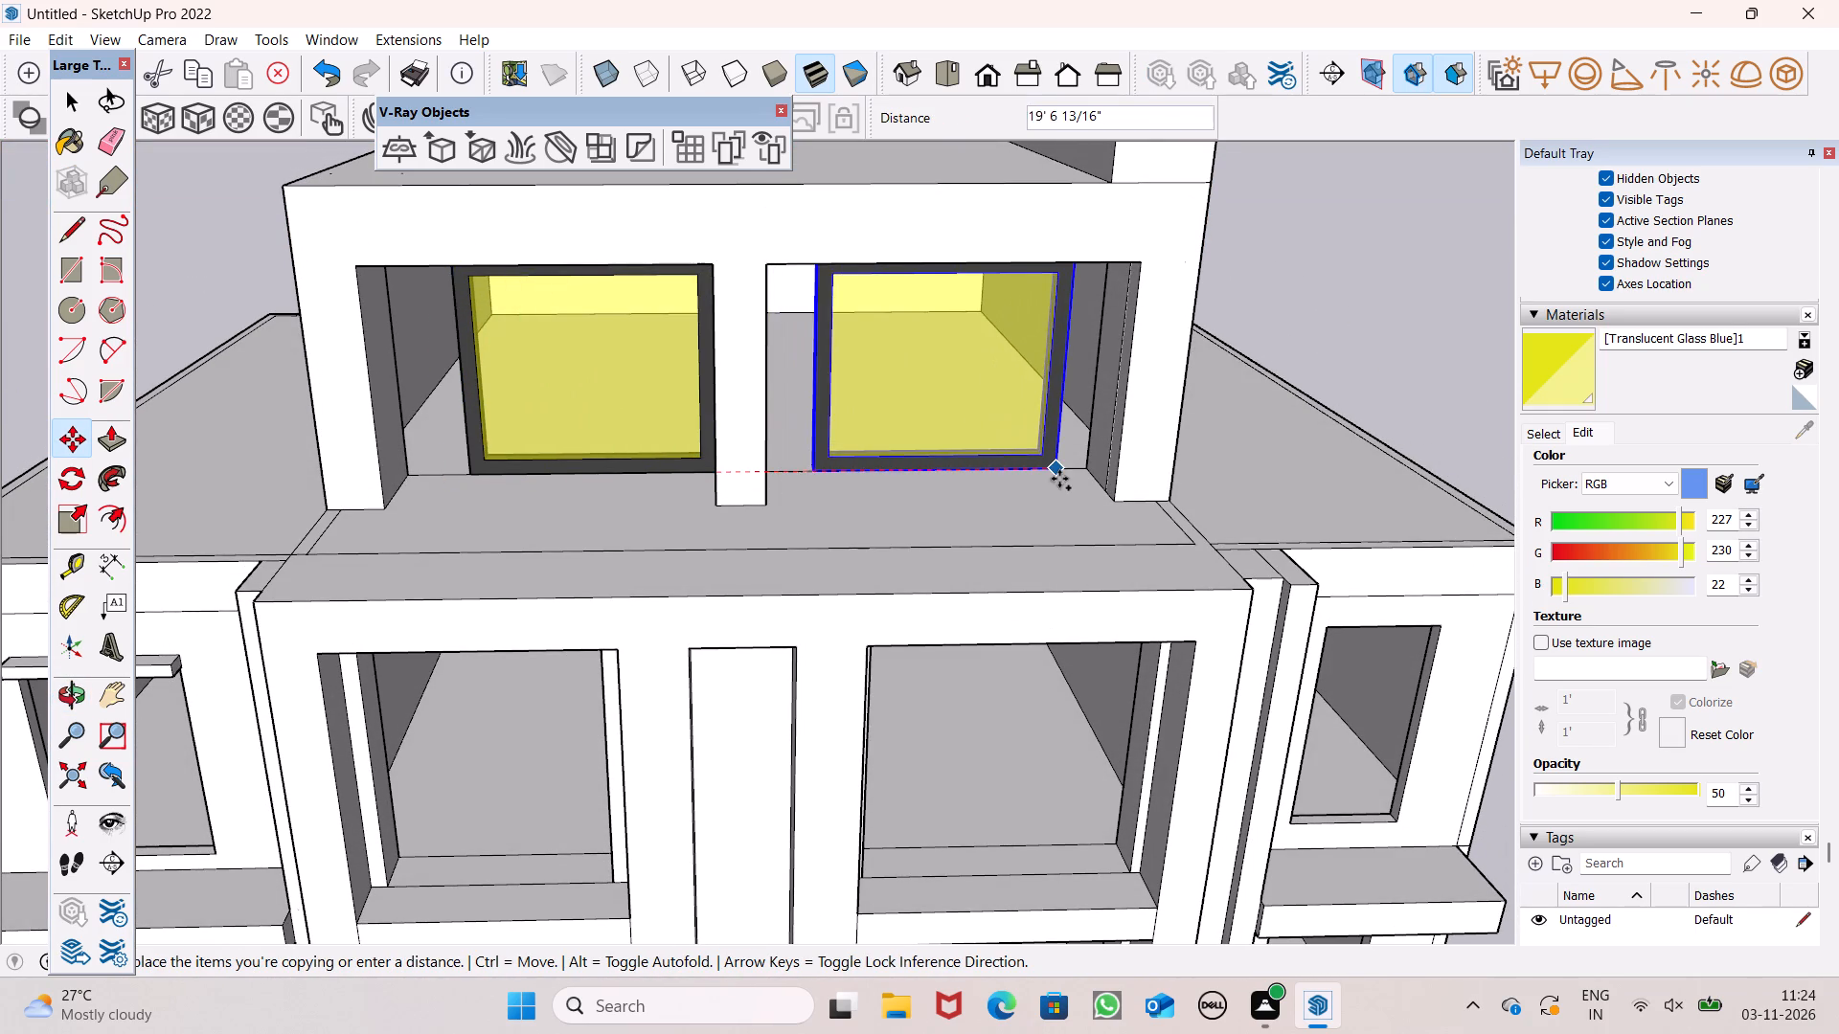
pyautogui.moveTo(1059, 479); pyautogui.dragTo(1080, 473)
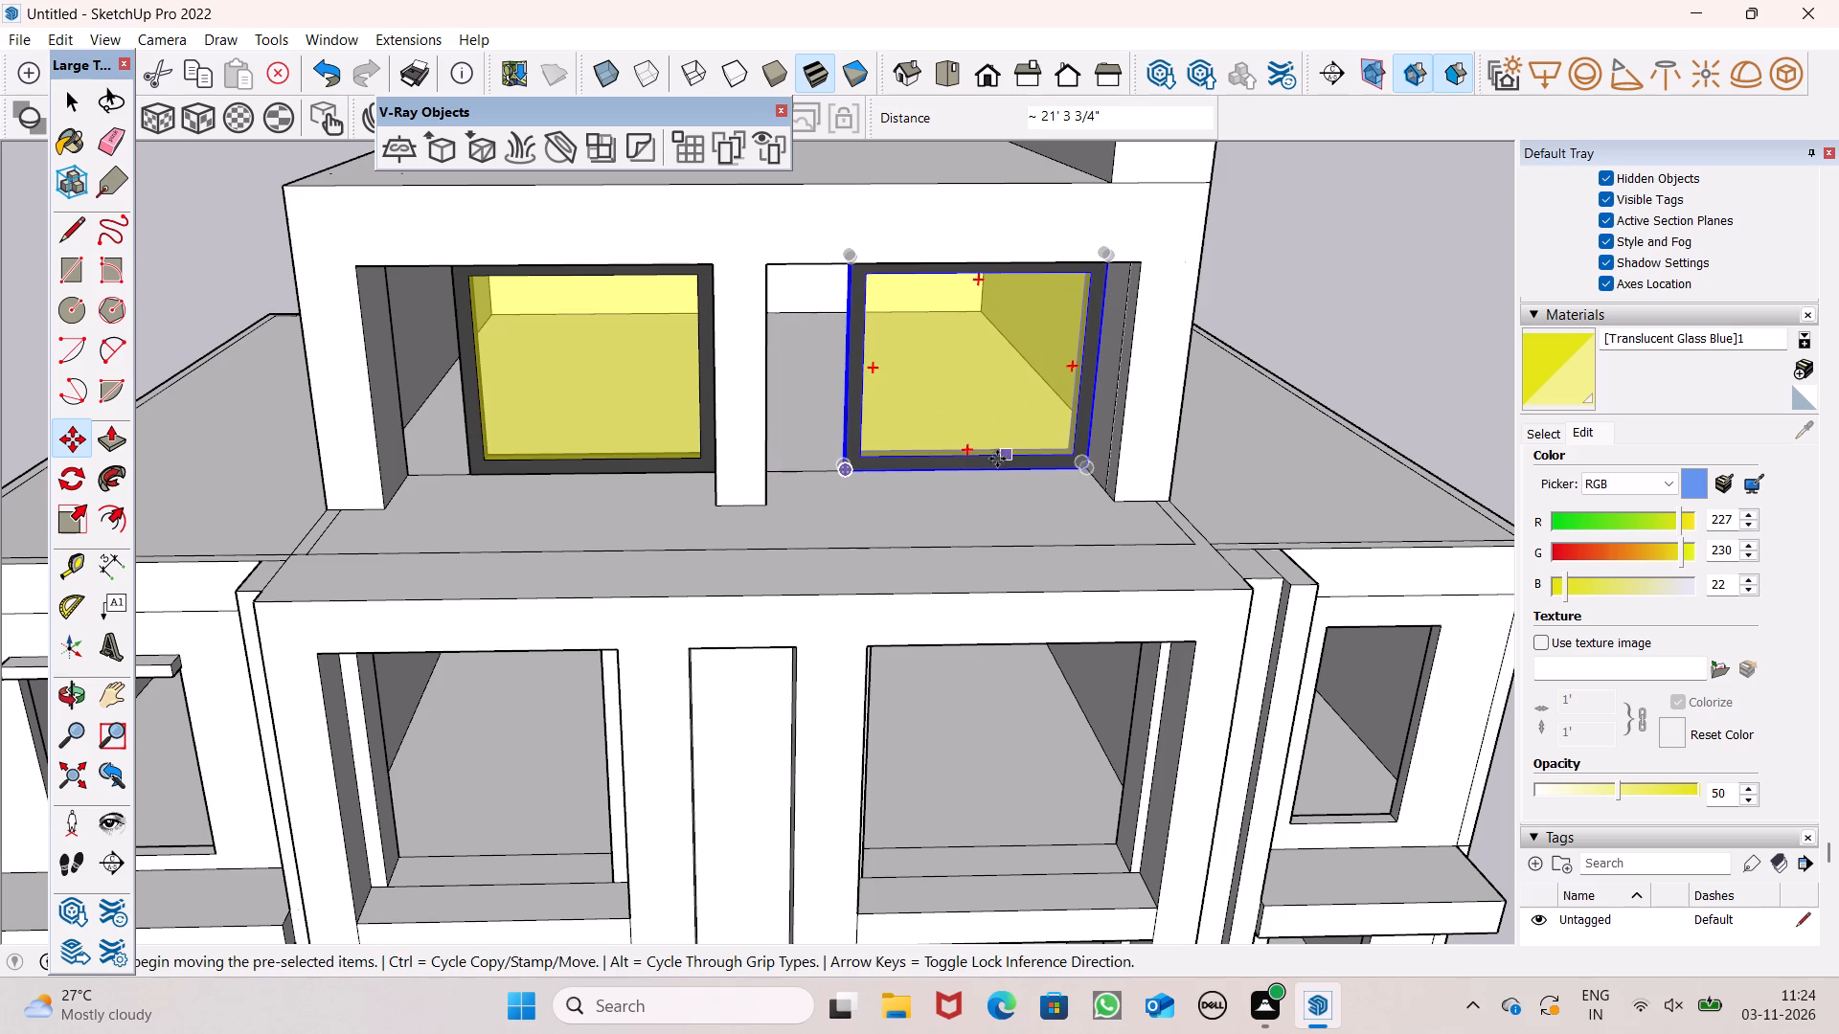
# Scale the copied panel's width by about 1.2 along the red axis to reach the central pillar.
pyautogui.moveTo(933, 396); pyautogui.dragTo(903, 316, button='middle')
pyautogui.scroll(1, 929, 374)
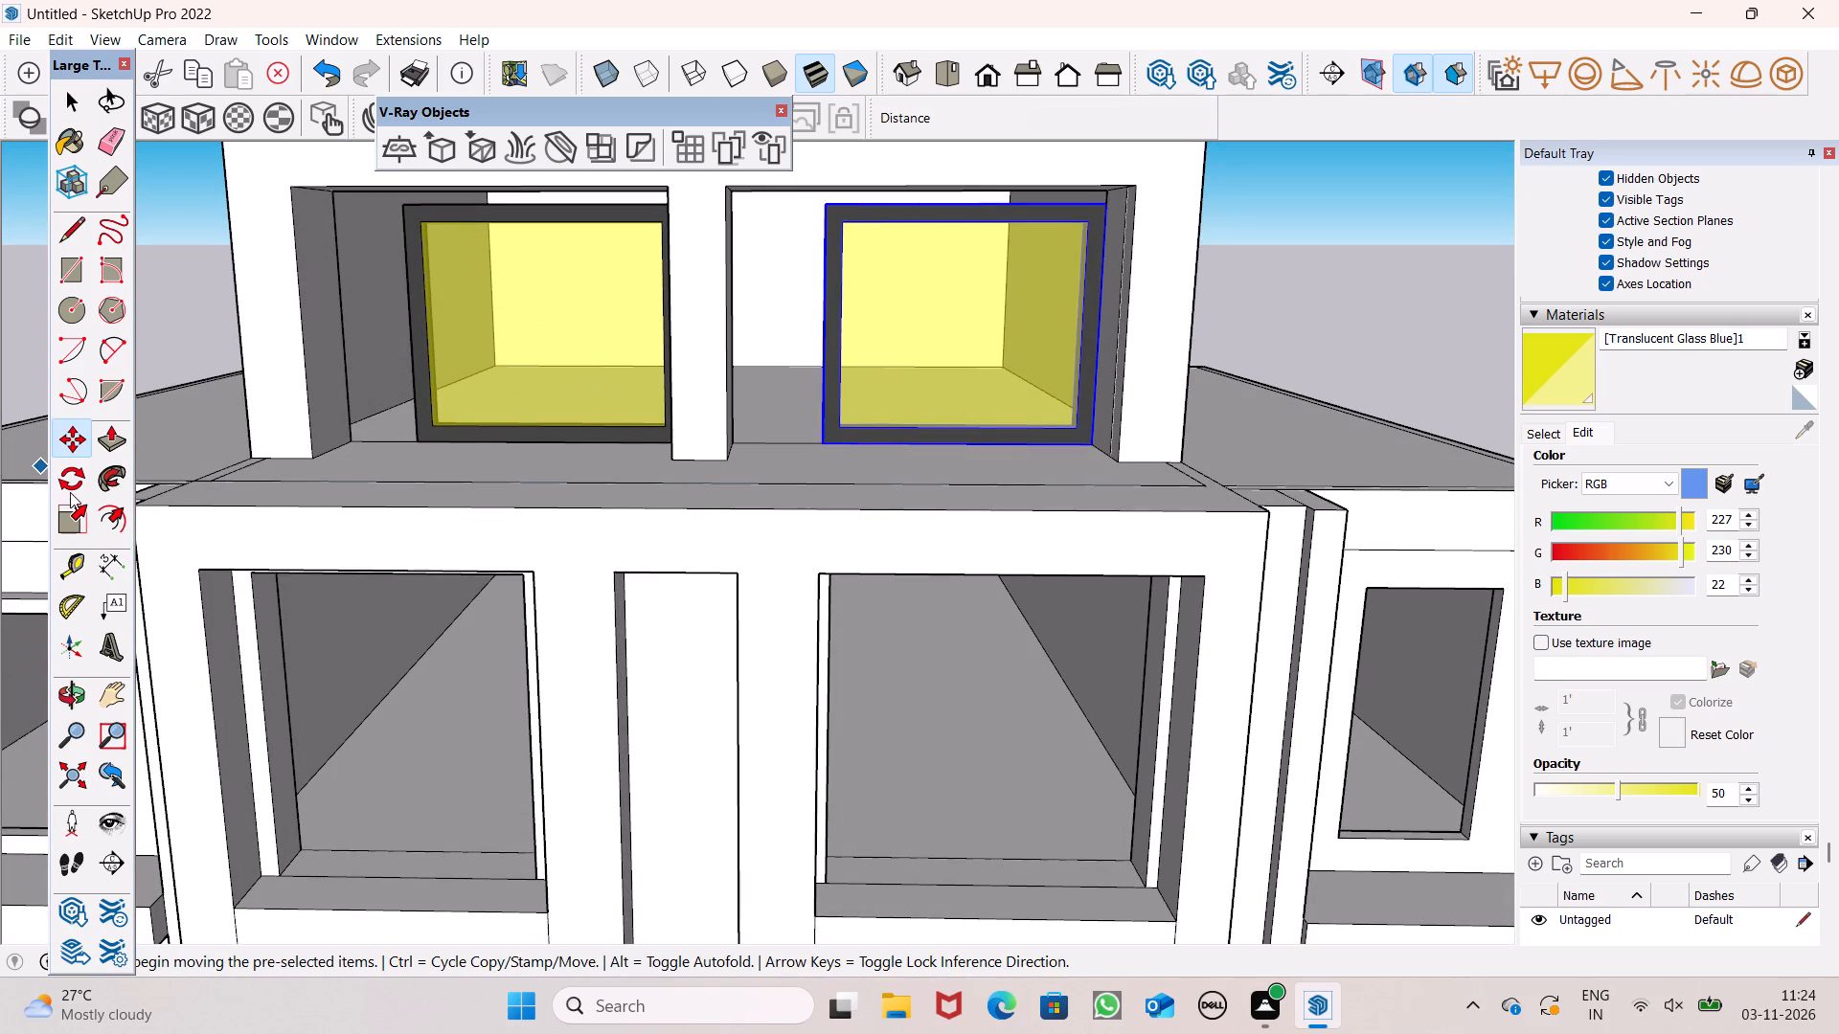
pyautogui.click(74, 524)
pyautogui.moveTo(317, 445); pyautogui.dragTo(449, 554, button='middle')
pyautogui.scroll(1, 449, 554)
pyautogui.scroll(4, 895, 376)
pyautogui.moveTo(937, 354); pyautogui.dragTo(845, 405)
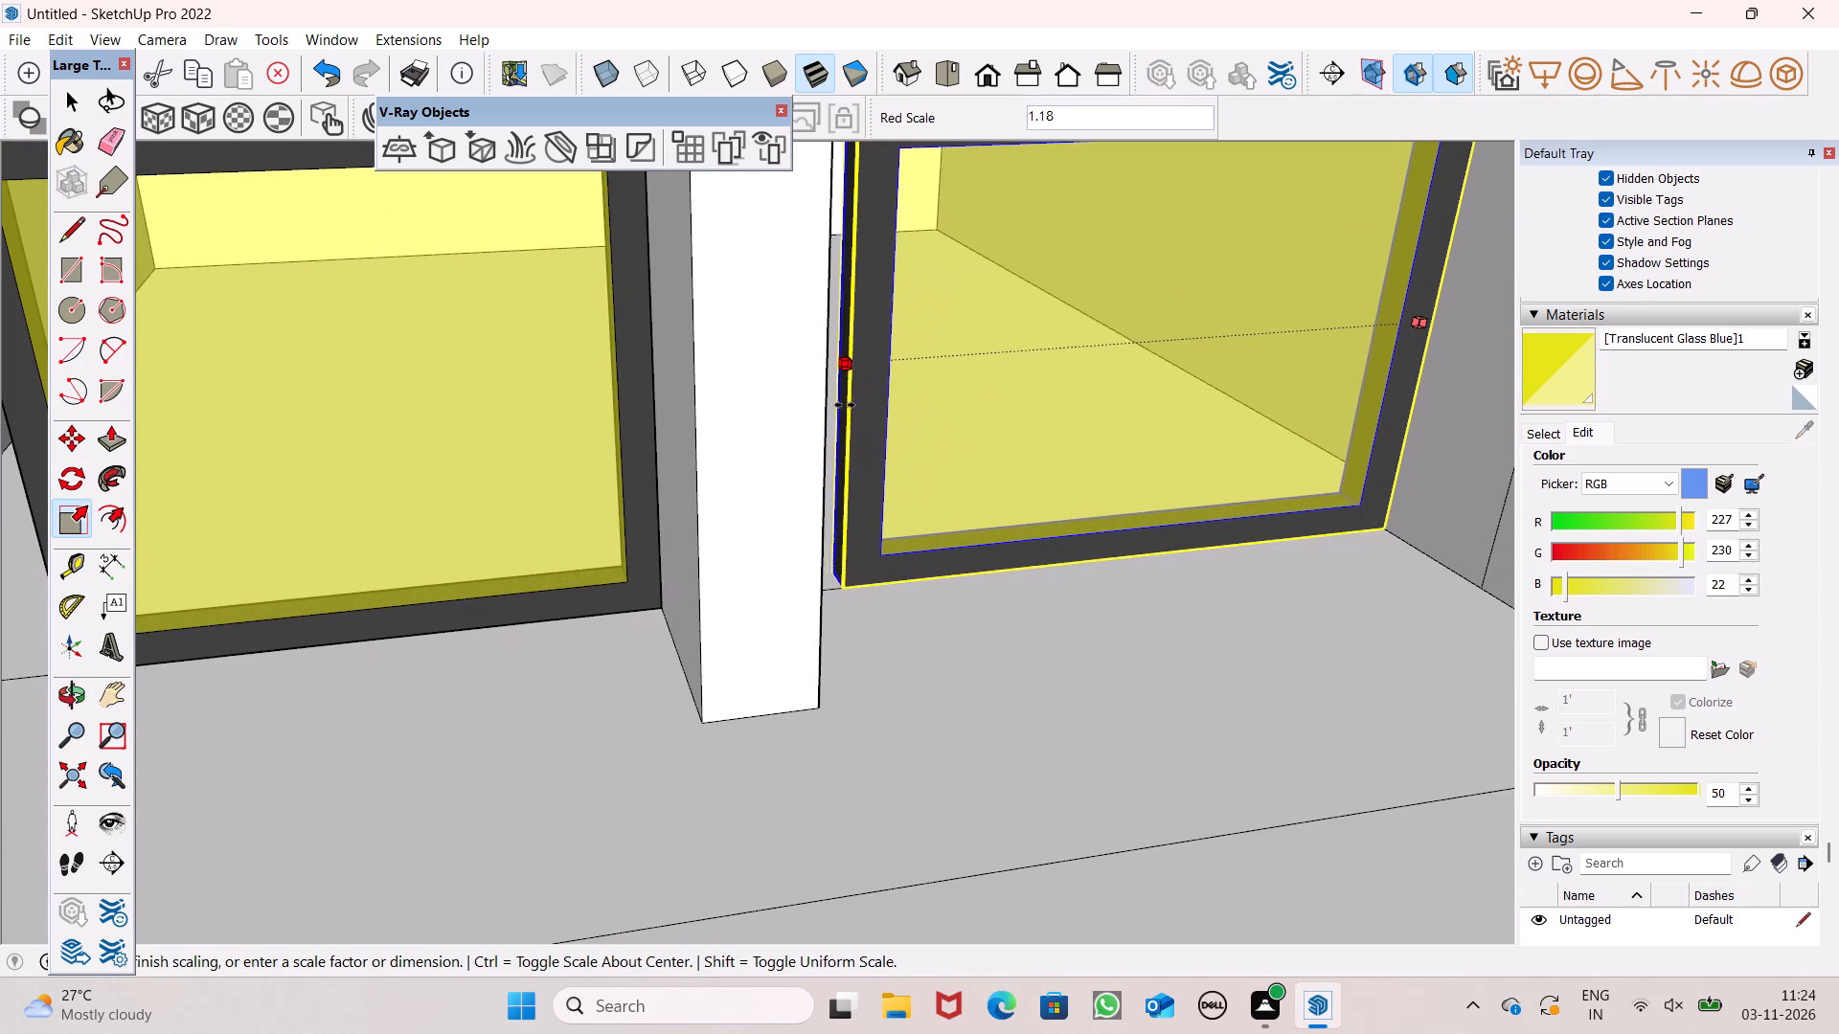
pyautogui.moveTo(845, 405); pyautogui.dragTo(827, 411)
# Scale the copied panel's height by about 1.05 along the blue axis to reach the top of its bay opening.
pyautogui.moveTo(880, 450); pyautogui.dragTo(651, 465, button='middle')
pyautogui.scroll(-6, 815, 385)
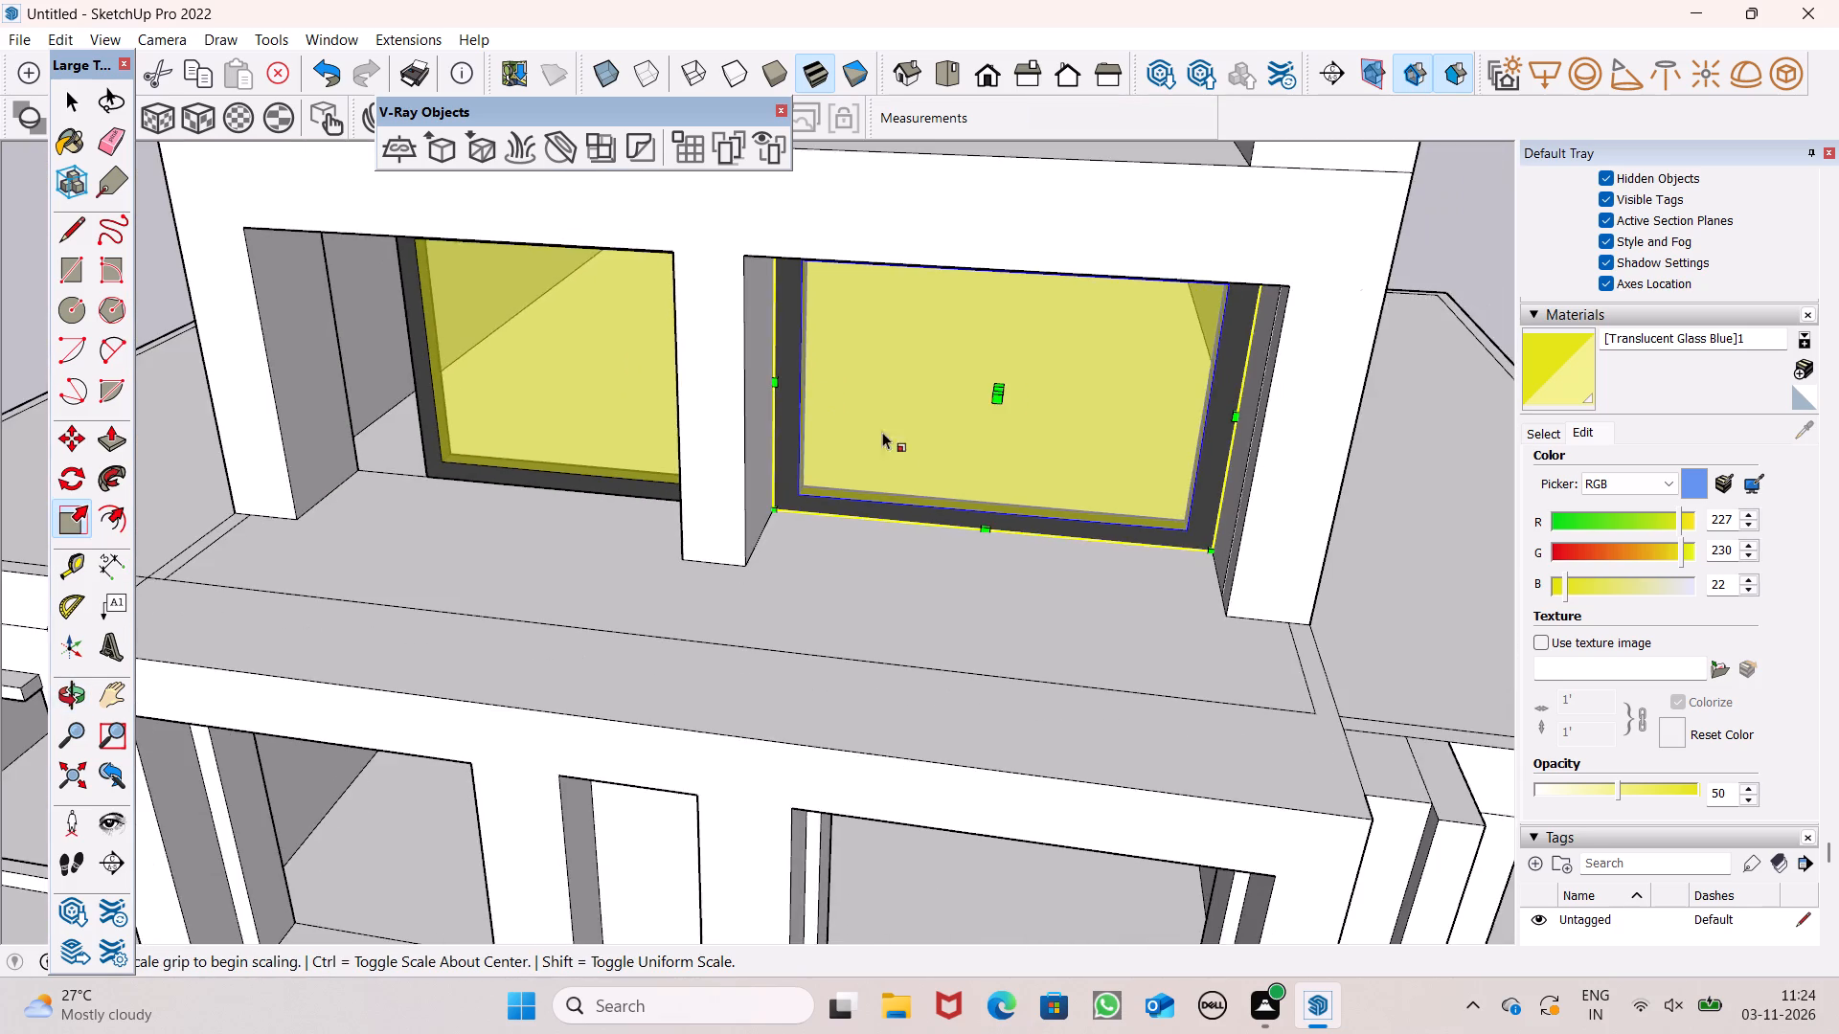
pyautogui.moveTo(954, 405); pyautogui.dragTo(951, 361, button='middle')
pyautogui.scroll(1, 953, 371)
pyautogui.scroll(-5, 943, 377)
pyautogui.moveTo(1091, 368); pyautogui.dragTo(1052, 231, button='middle')
pyautogui.scroll(1, 1066, 264)
pyautogui.scroll(8, 895, 178)
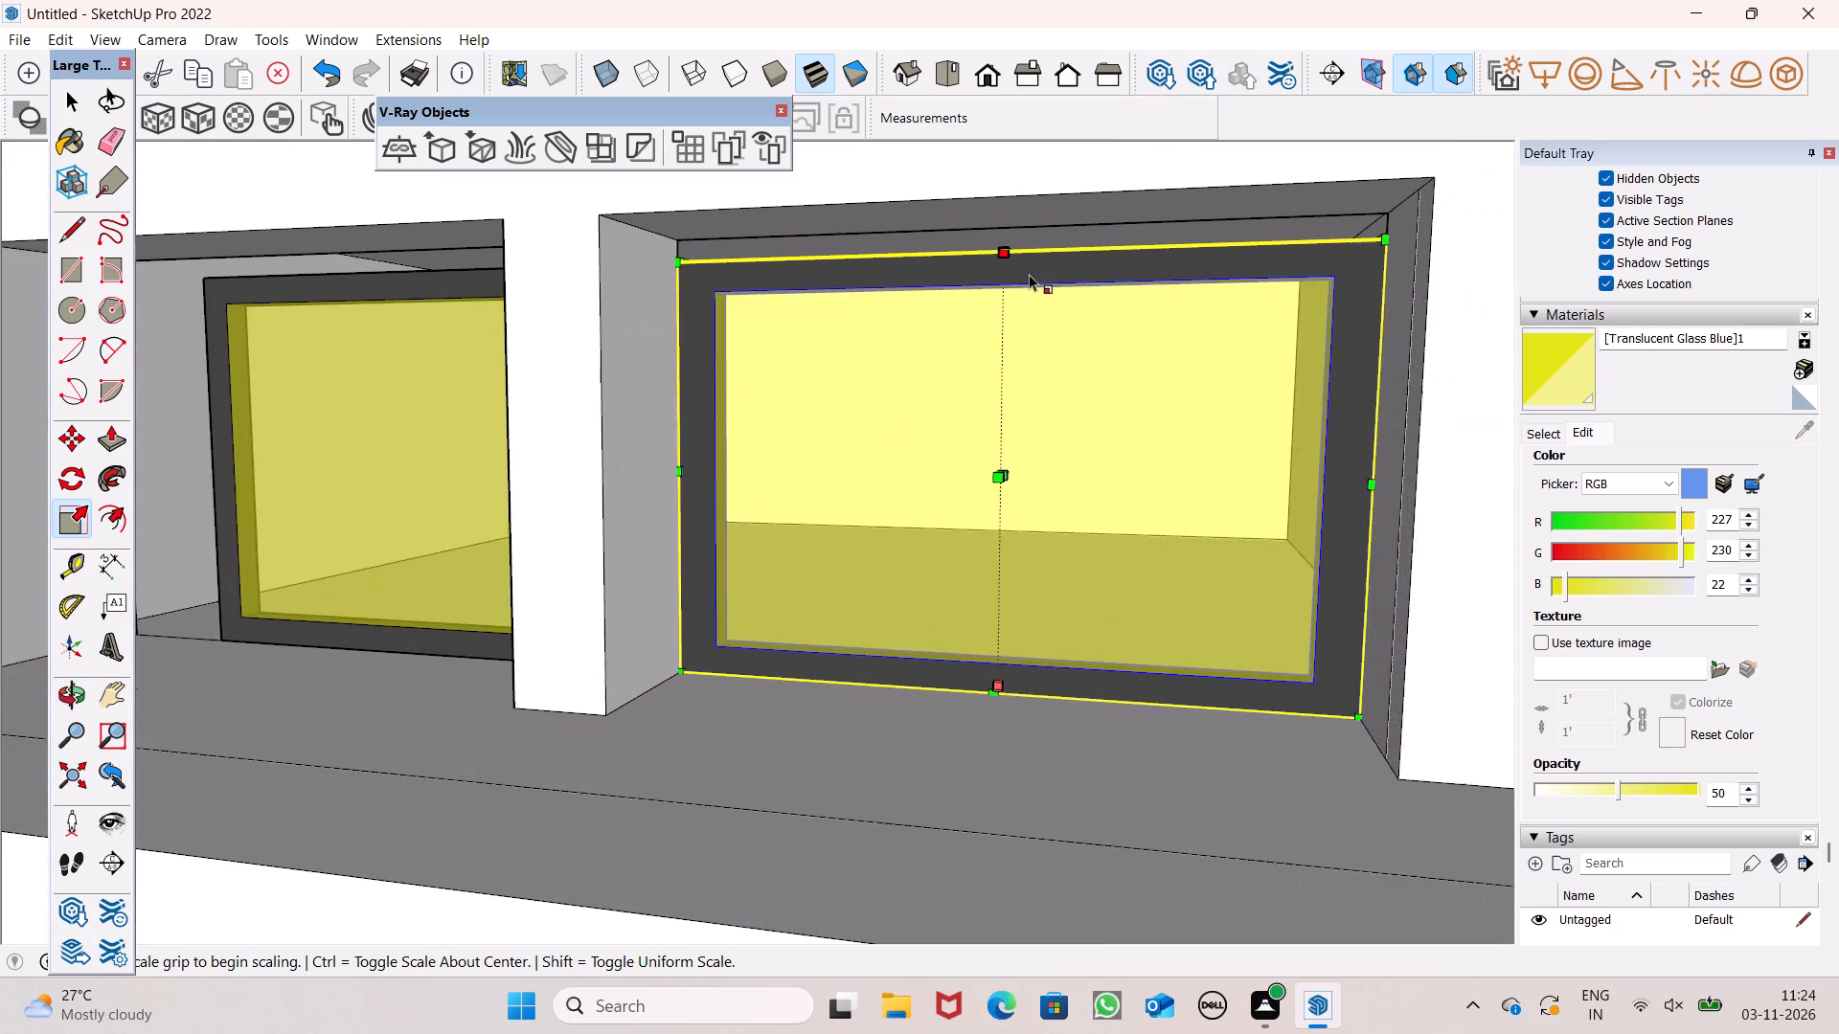
pyautogui.scroll(8, 1026, 272)
pyautogui.scroll(7, 1021, 191)
pyautogui.scroll(-3, 1015, 213)
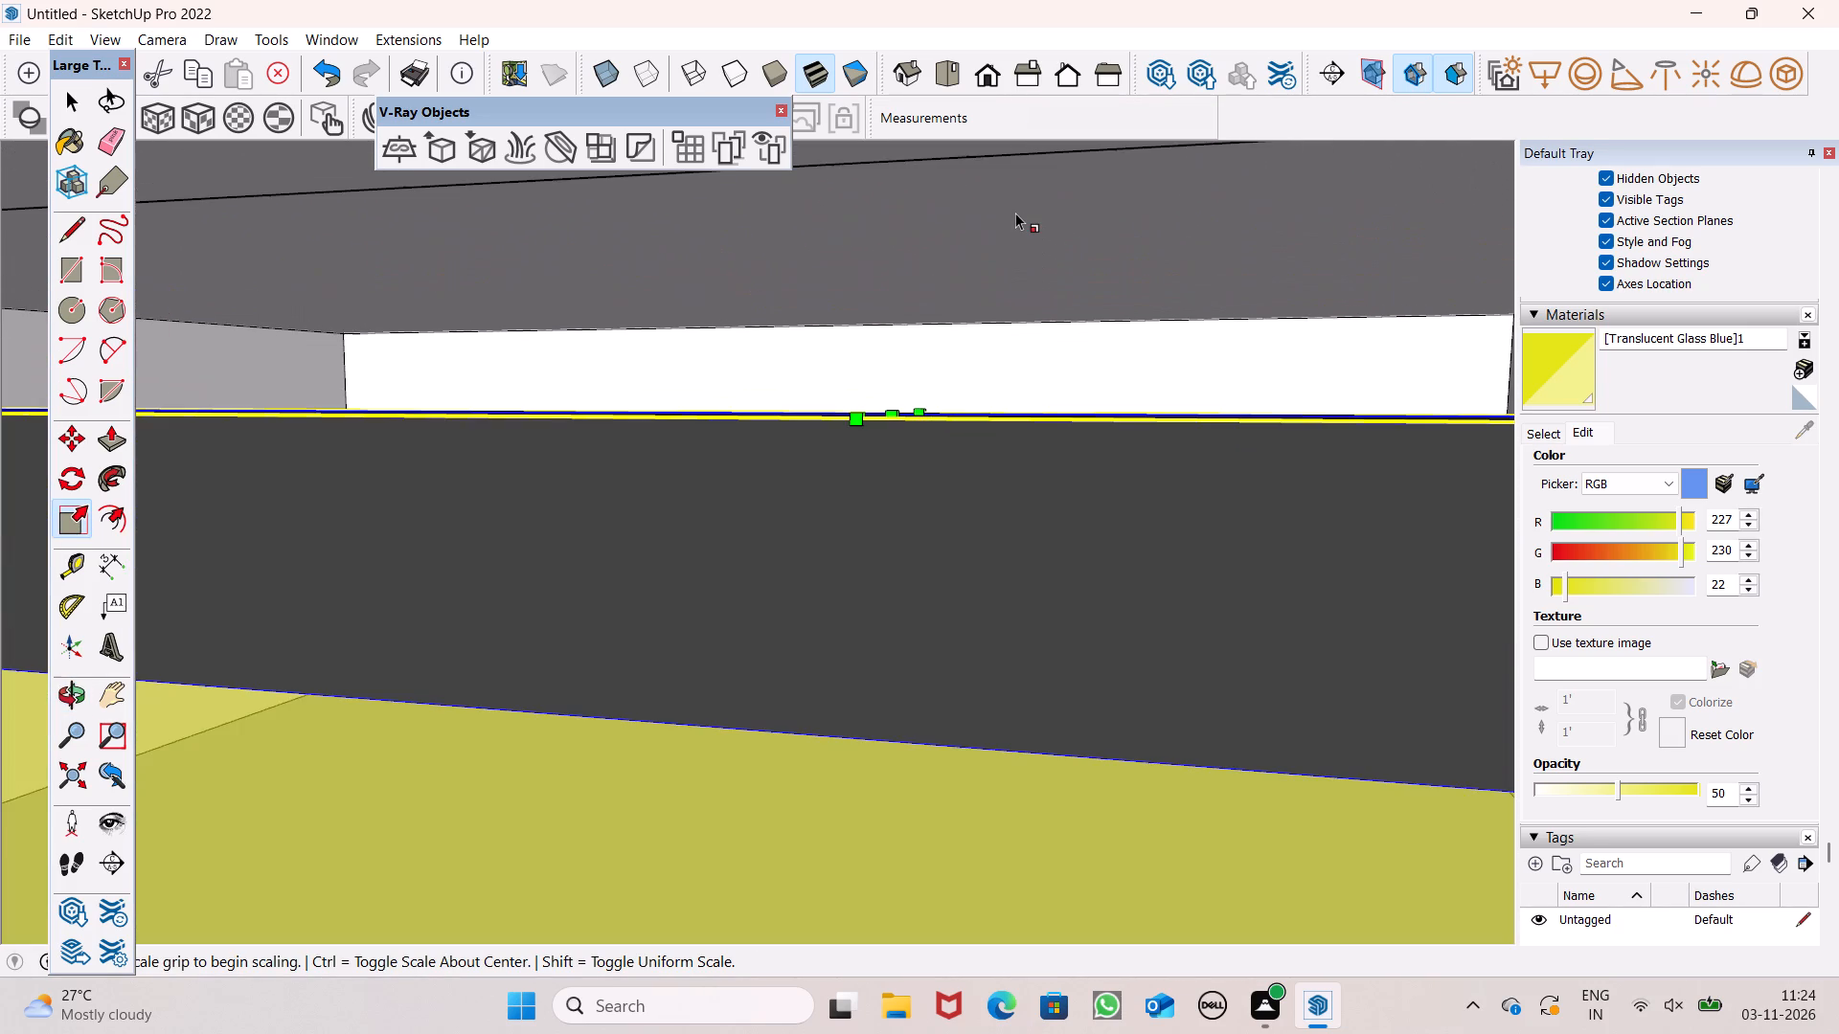
pyautogui.scroll(-2, 998, 258)
pyautogui.moveTo(1039, 283); pyautogui.dragTo(1025, 294, button='middle')
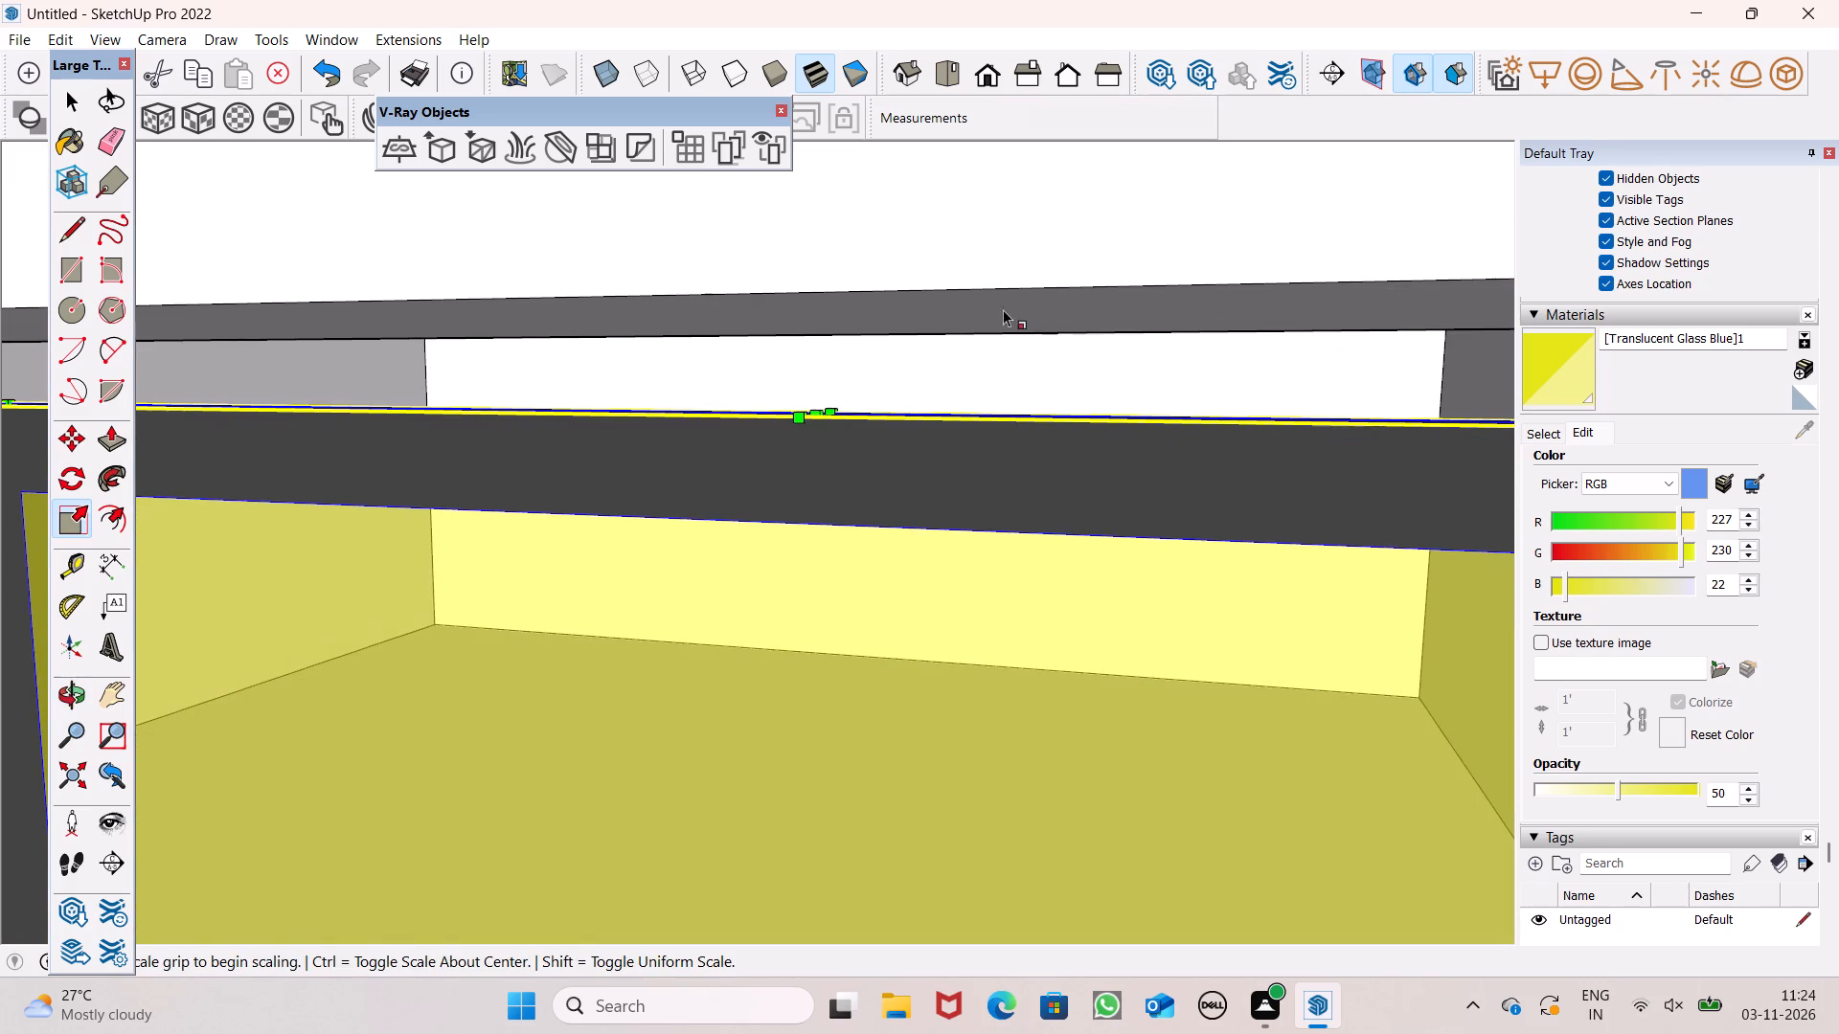
pyautogui.moveTo(813, 410); pyautogui.dragTo(811, 304)
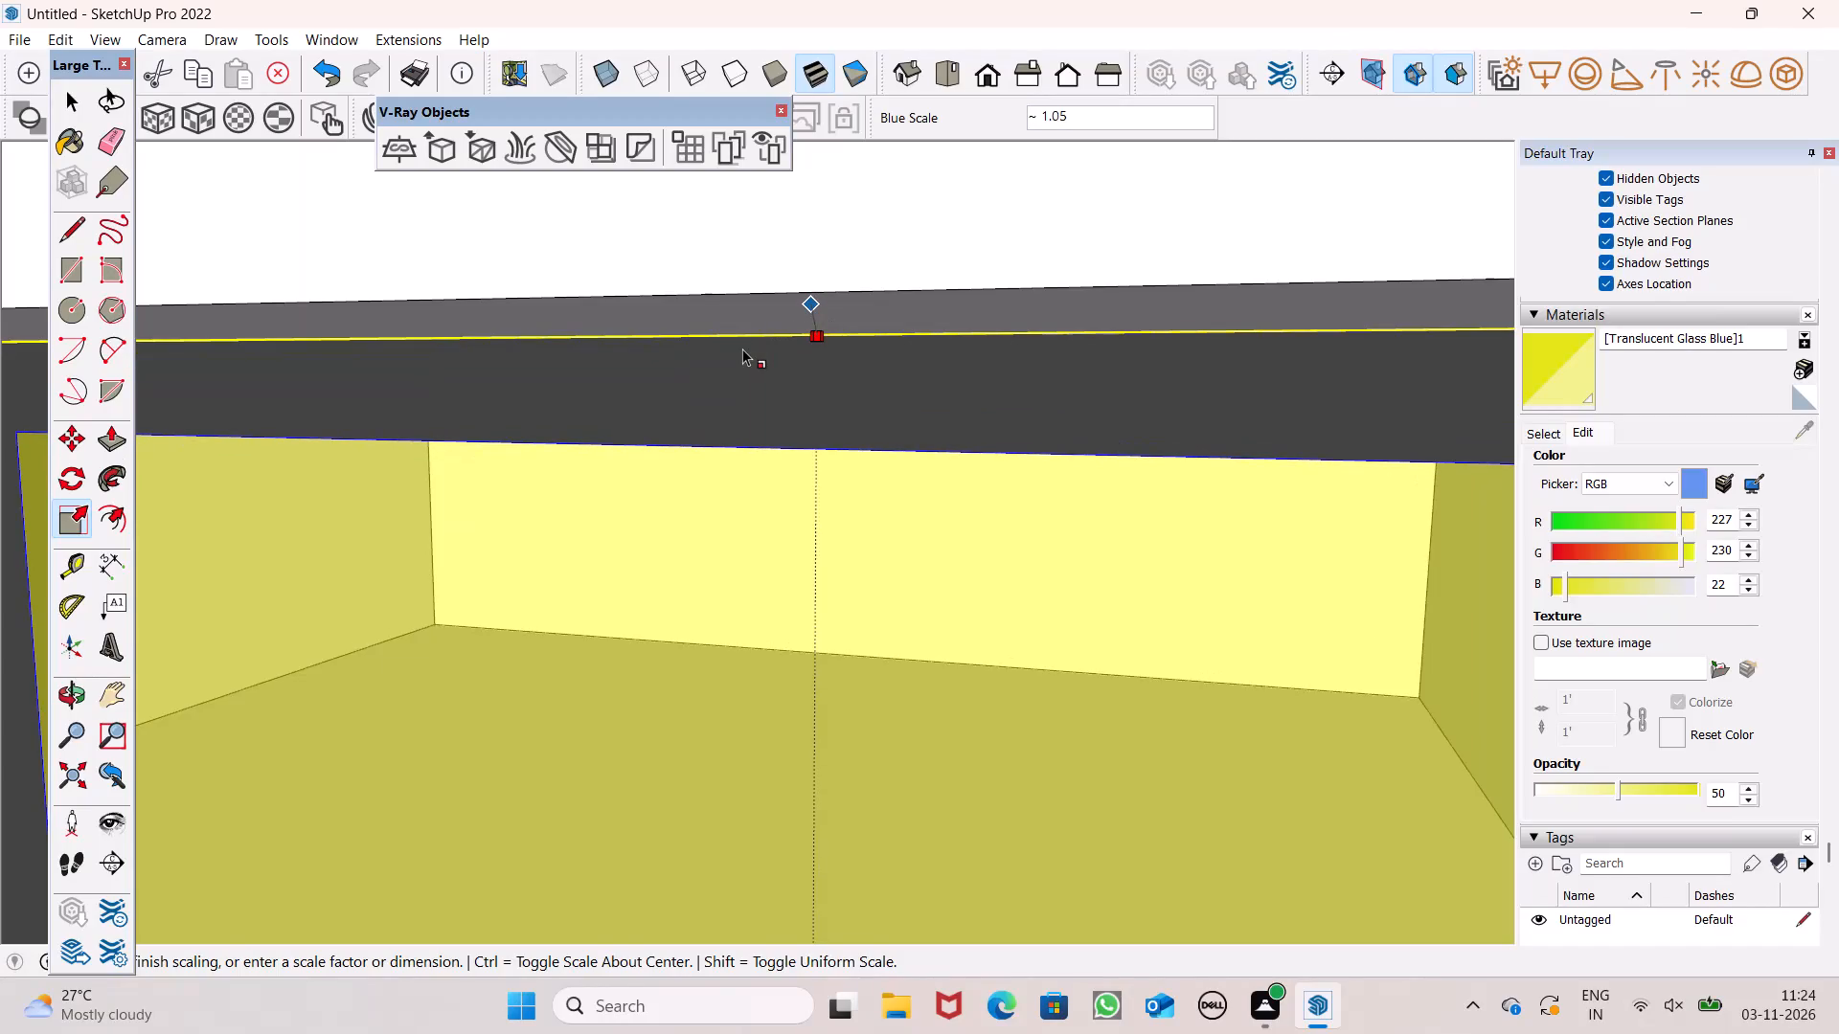
# Scale the left rooftop panel's width along the red axis to reach the outer side wall of its bay.
pyautogui.scroll(-6, 819, 363)
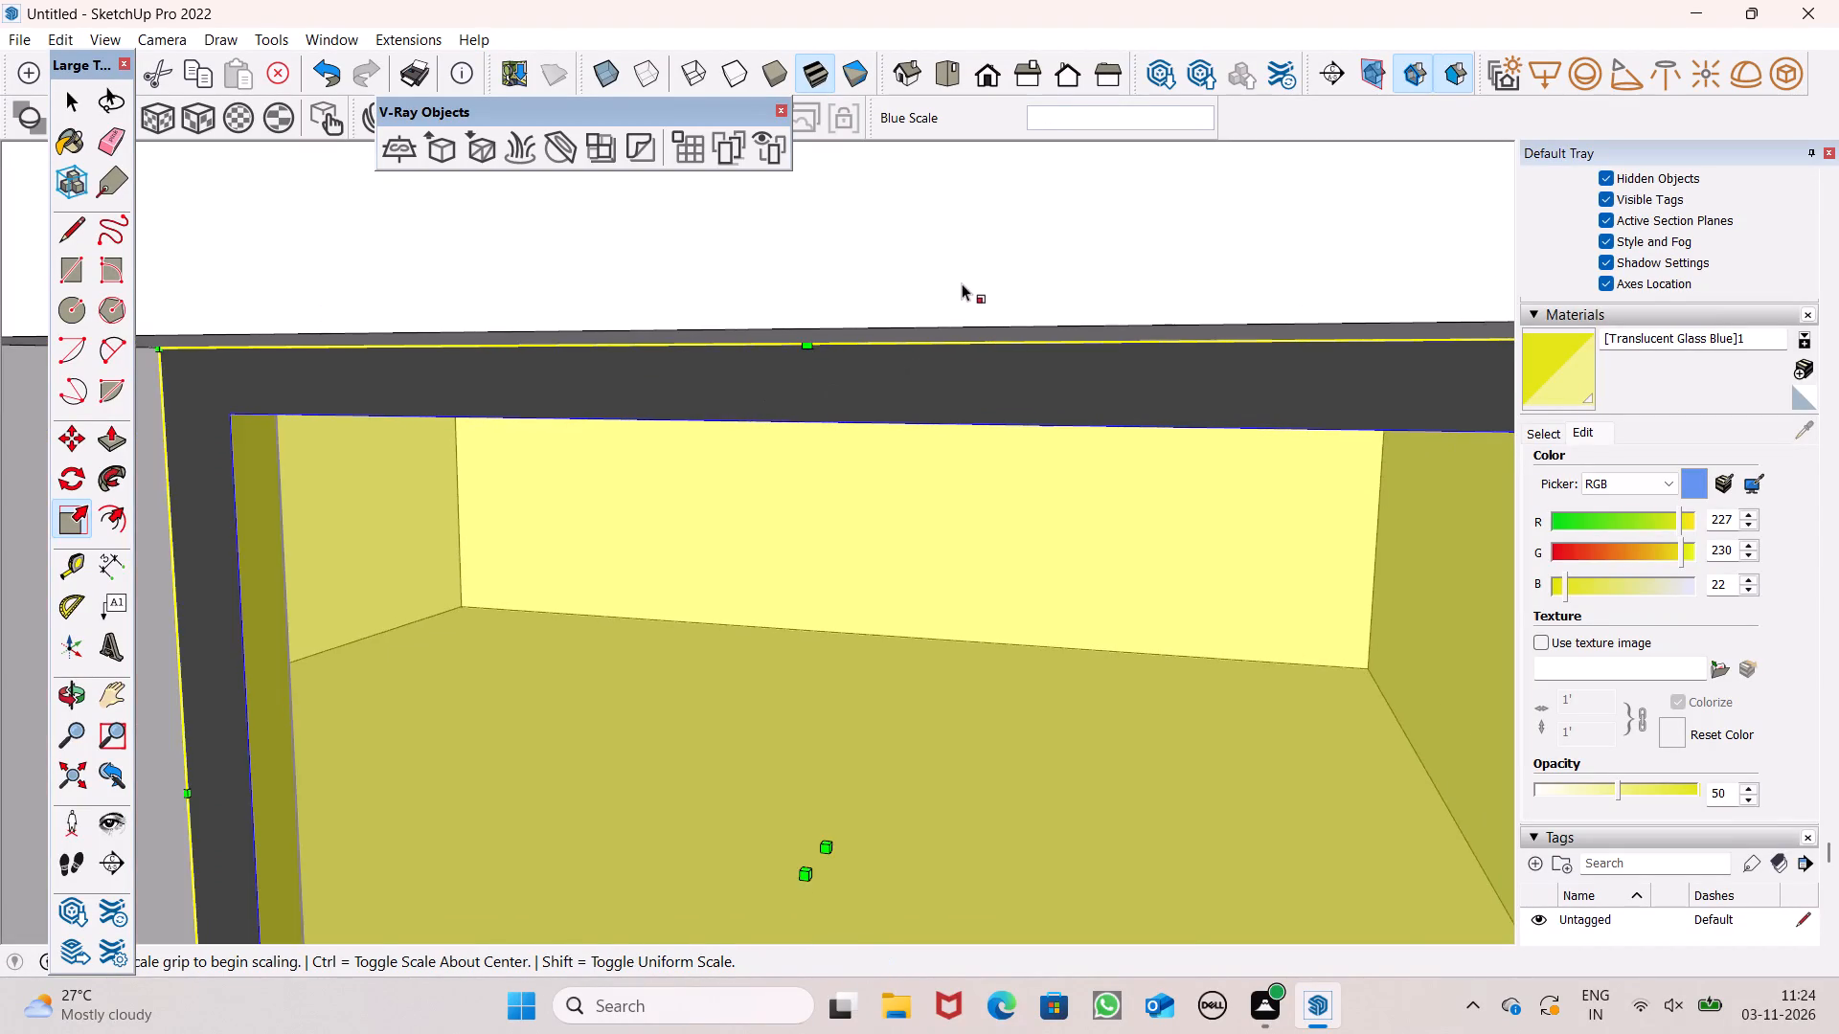
pyautogui.scroll(-12, 964, 273)
pyautogui.moveTo(907, 377); pyautogui.dragTo(1075, 426, button='middle')
pyautogui.click(464, 578)
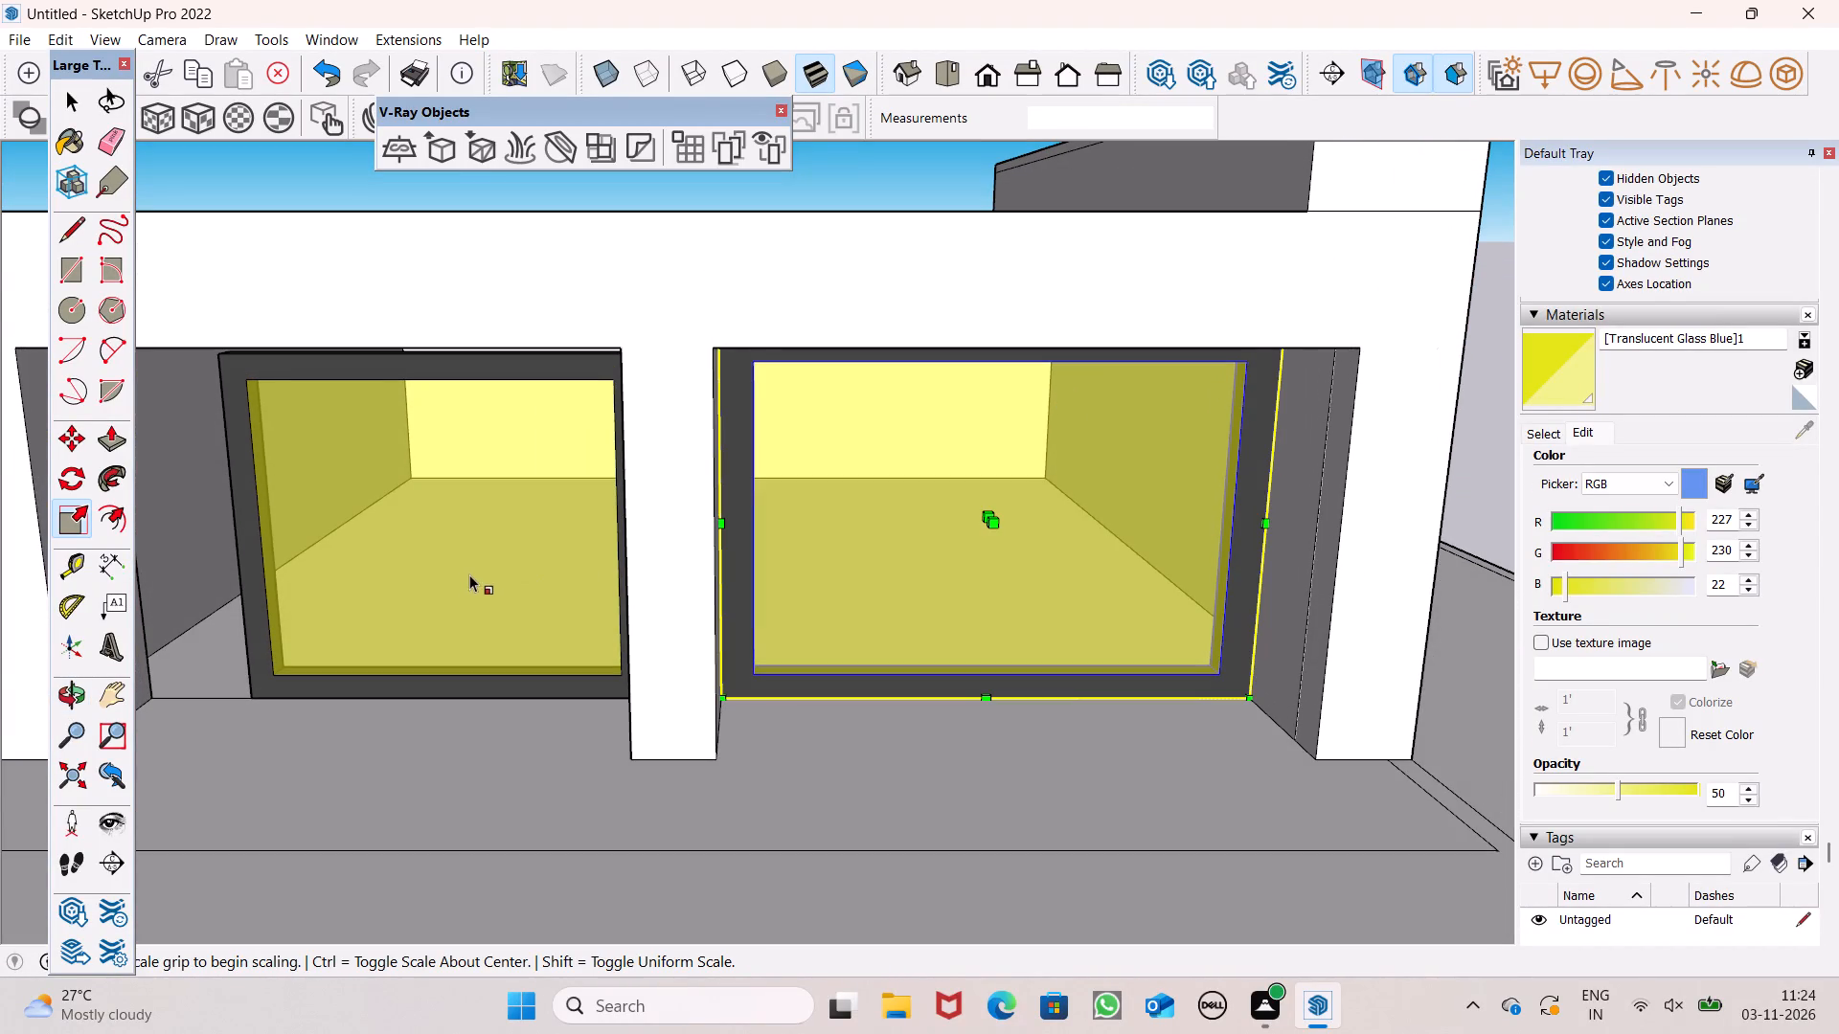
pyautogui.scroll(1, 372, 398)
pyautogui.press('space')
pyautogui.click(415, 414)
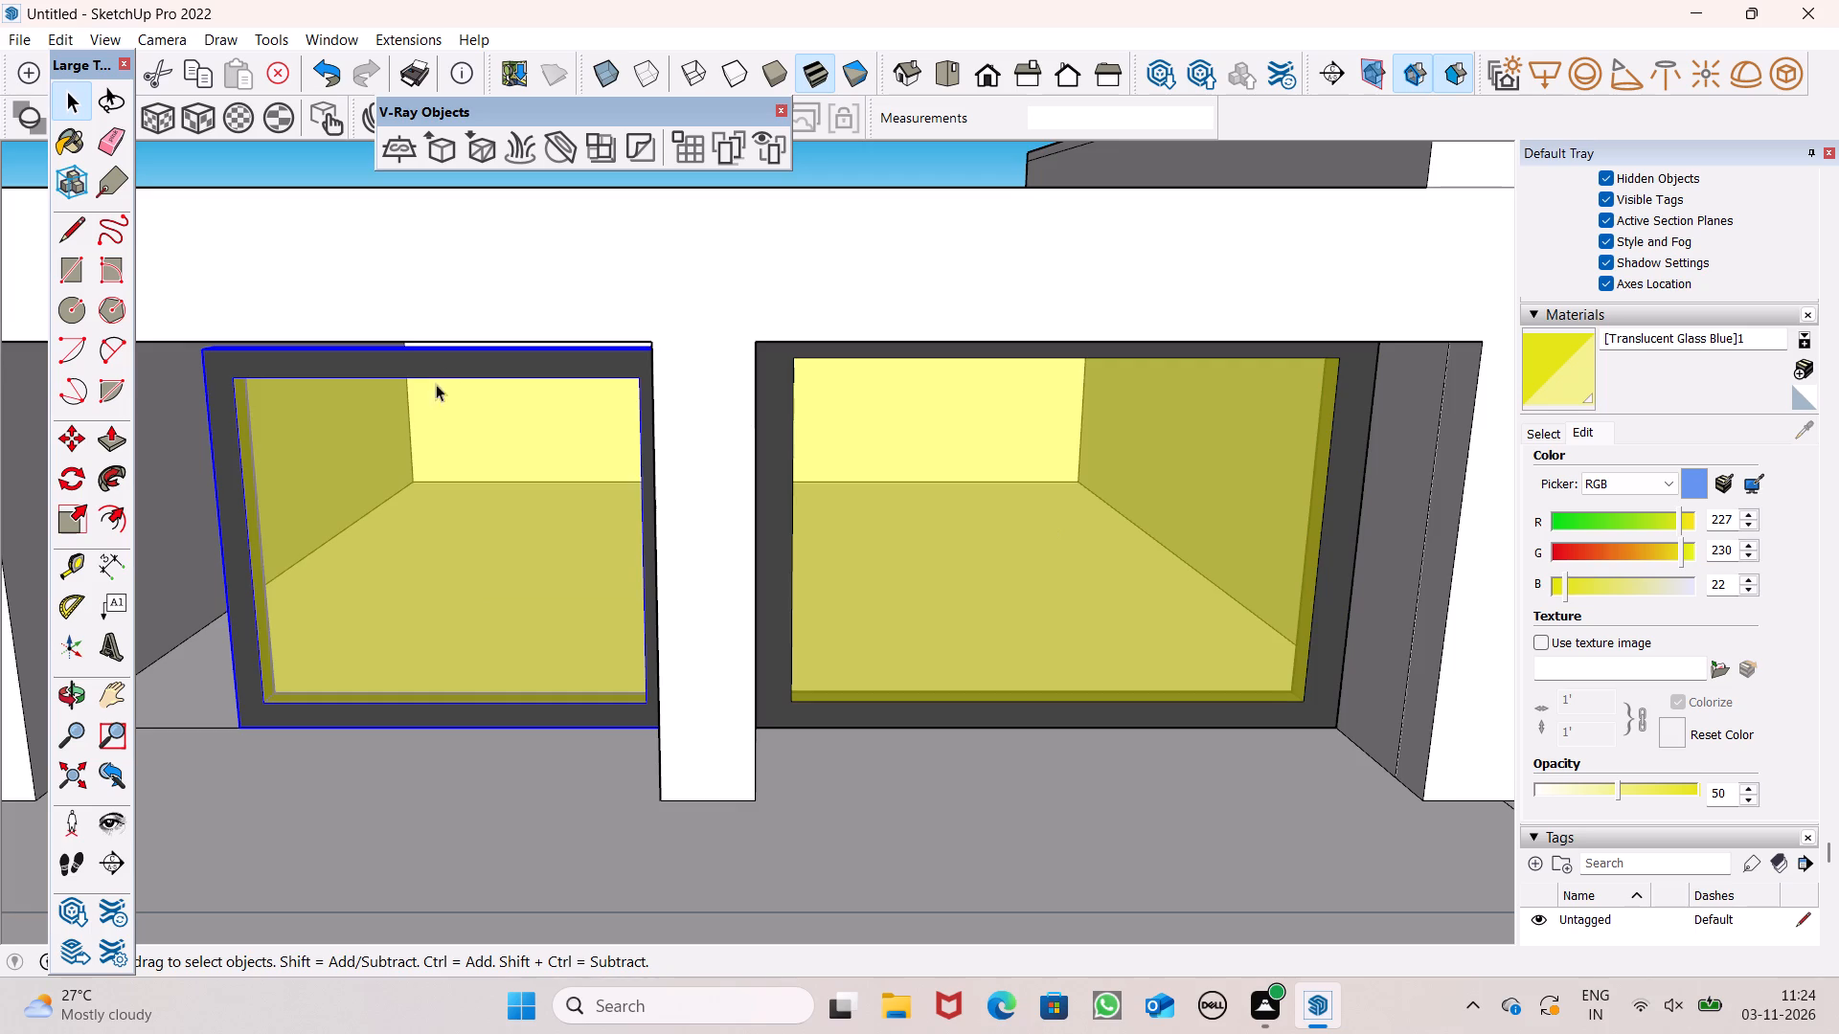
pyautogui.moveTo(462, 352); pyautogui.dragTo(653, 264, button='middle')
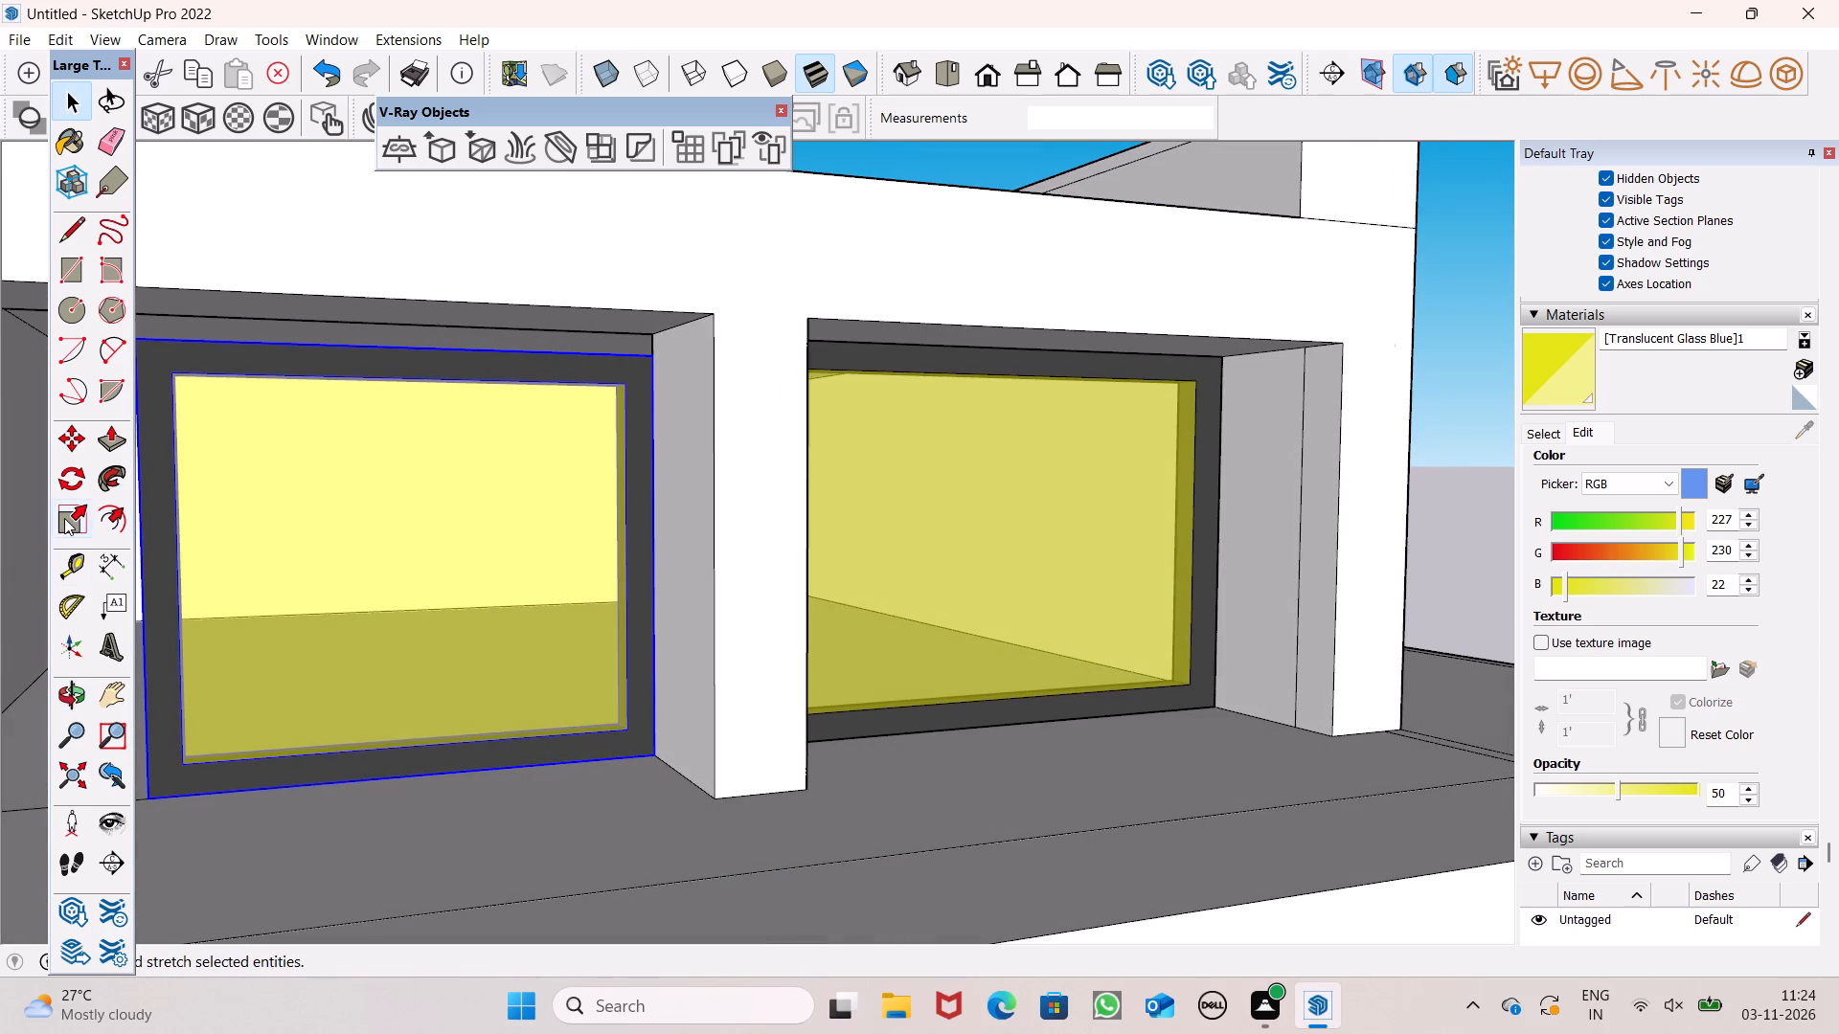
pyautogui.click(64, 518)
pyautogui.scroll(-3, 446, 302)
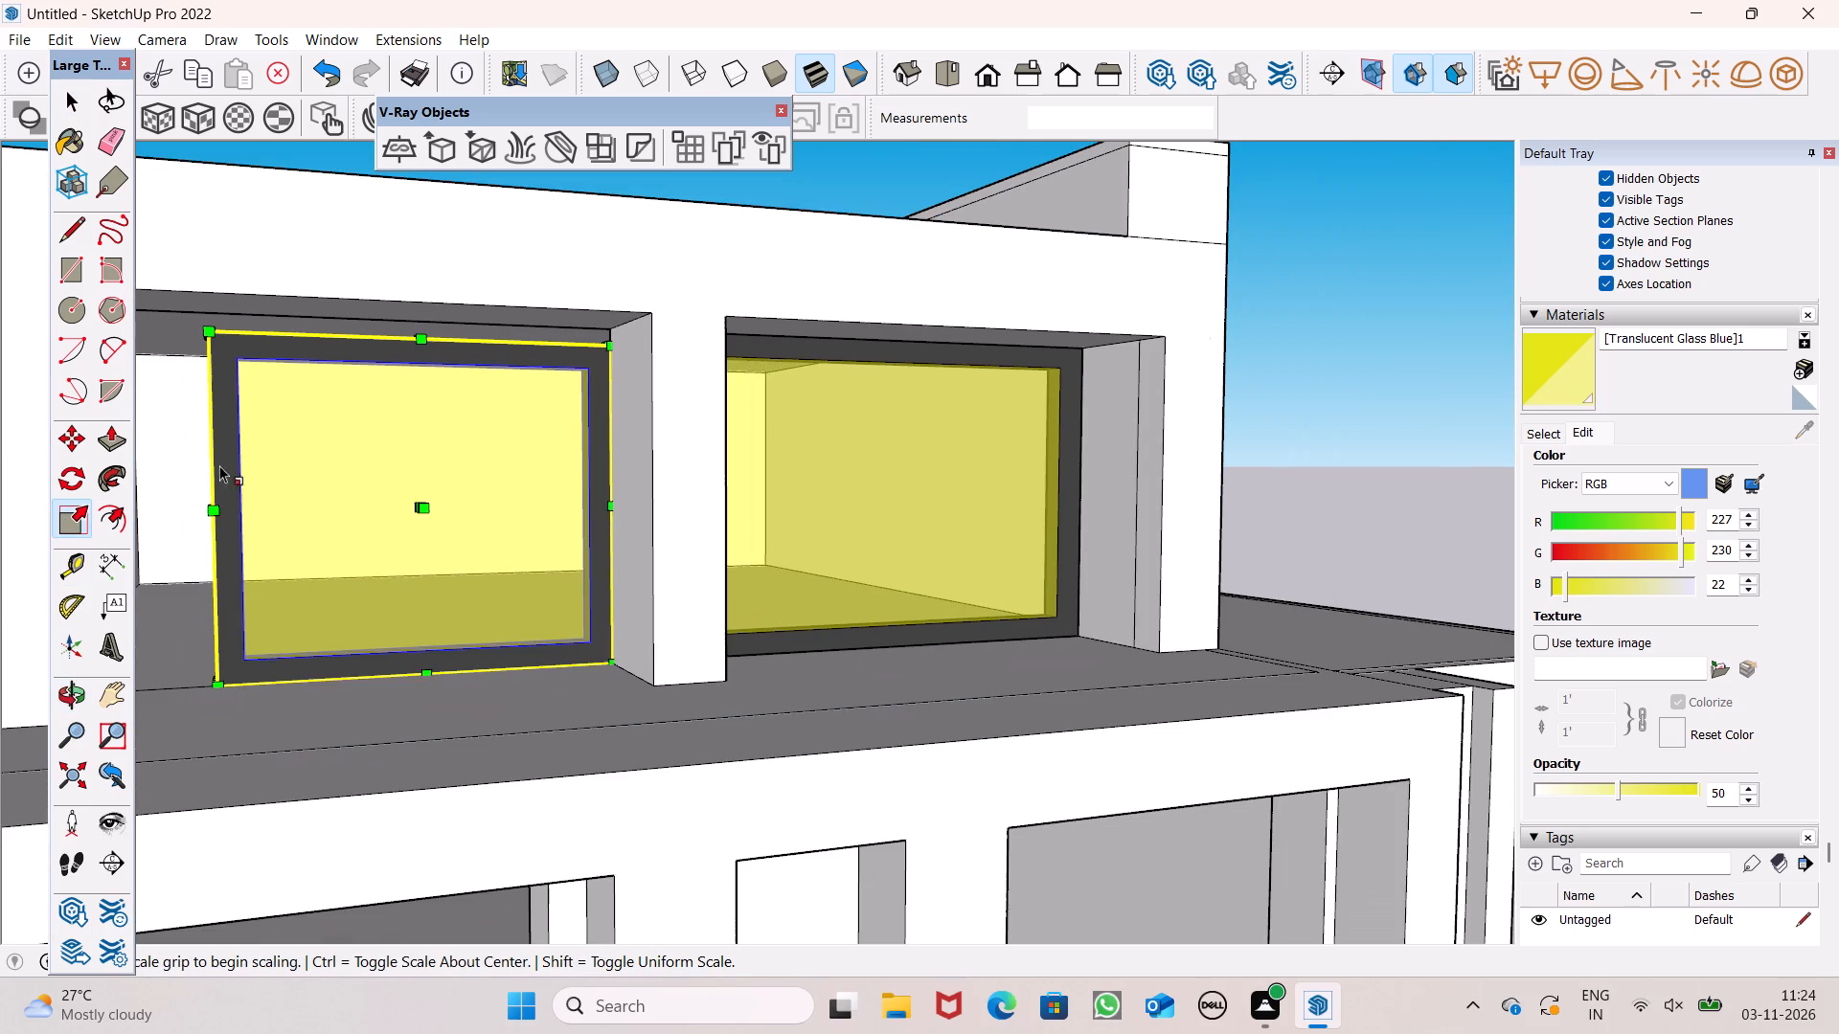
pyautogui.scroll(-6, 536, 351)
pyautogui.moveTo(193, 521); pyautogui.dragTo(243, 626, button='middle')
pyautogui.scroll(7, 297, 451)
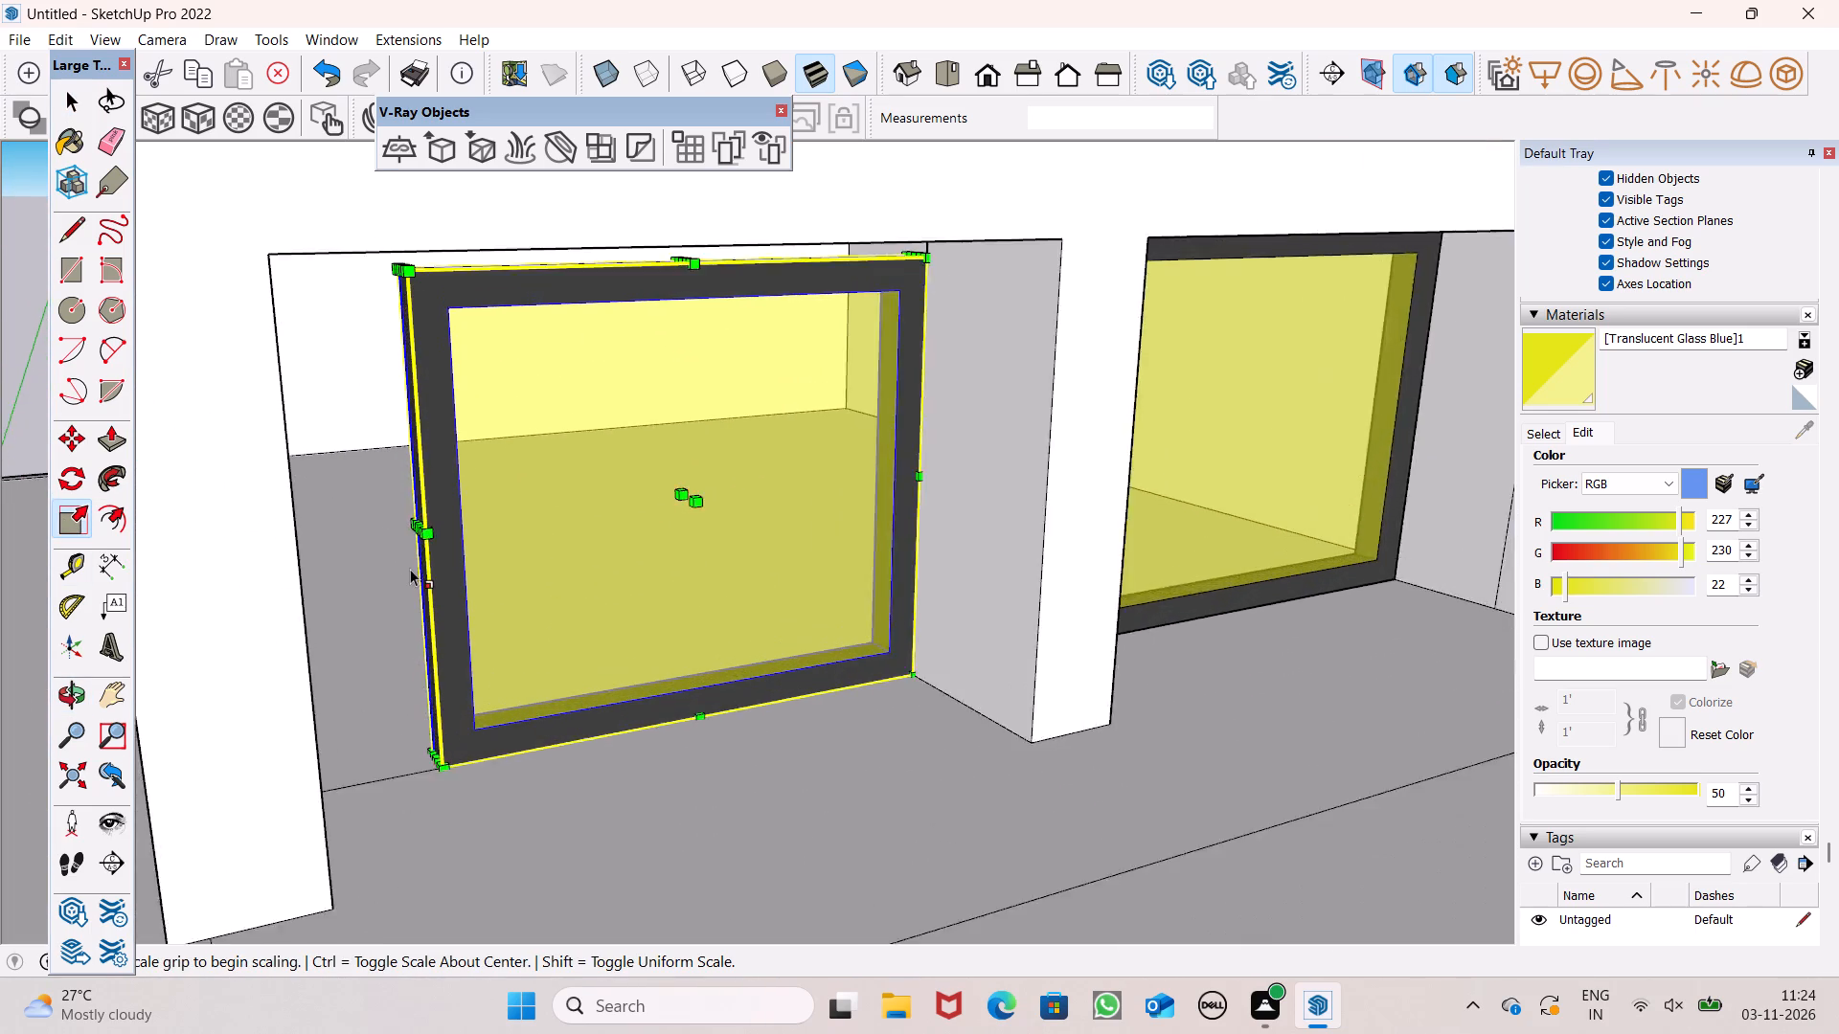
pyautogui.scroll(2, 410, 569)
pyautogui.moveTo(417, 513); pyautogui.dragTo(366, 524)
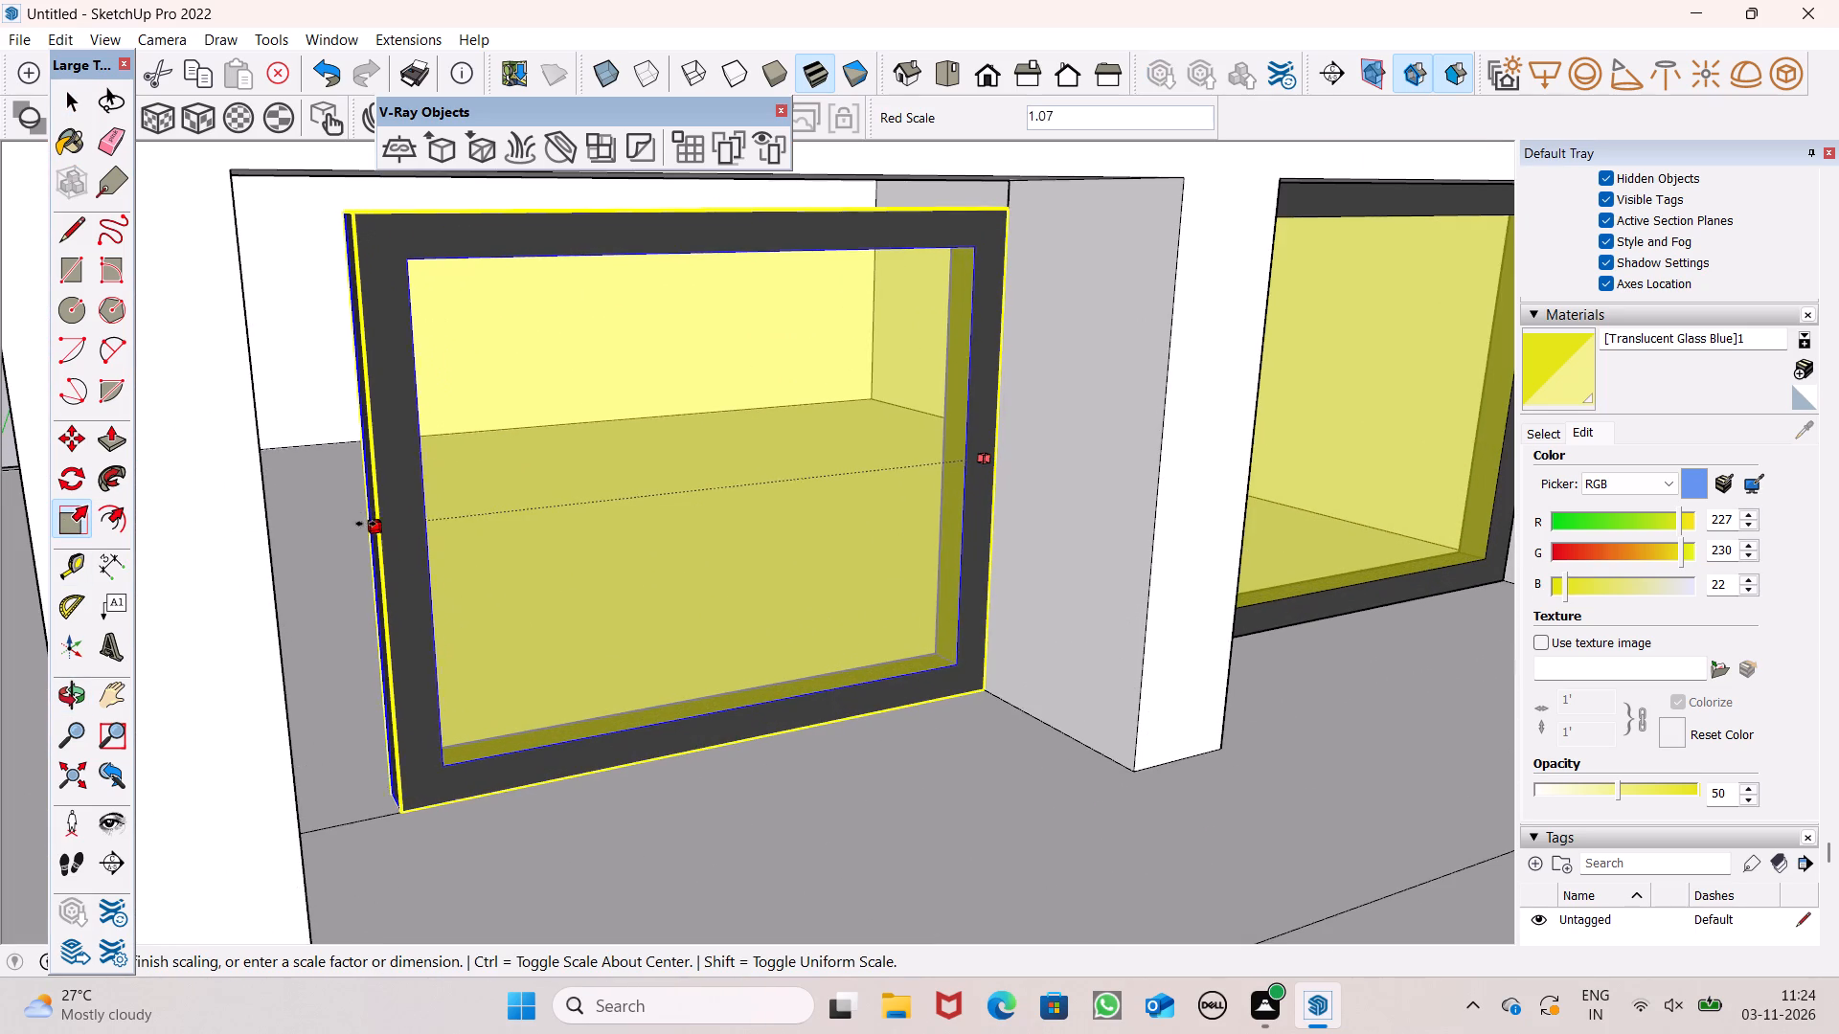
pyautogui.moveTo(366, 524); pyautogui.dragTo(265, 538)
# Scale the left rooftop panel's height by about 1.05 along the blue axis to reach the top of its bay opening.
pyautogui.moveTo(497, 600); pyautogui.dragTo(234, 706, button='middle')
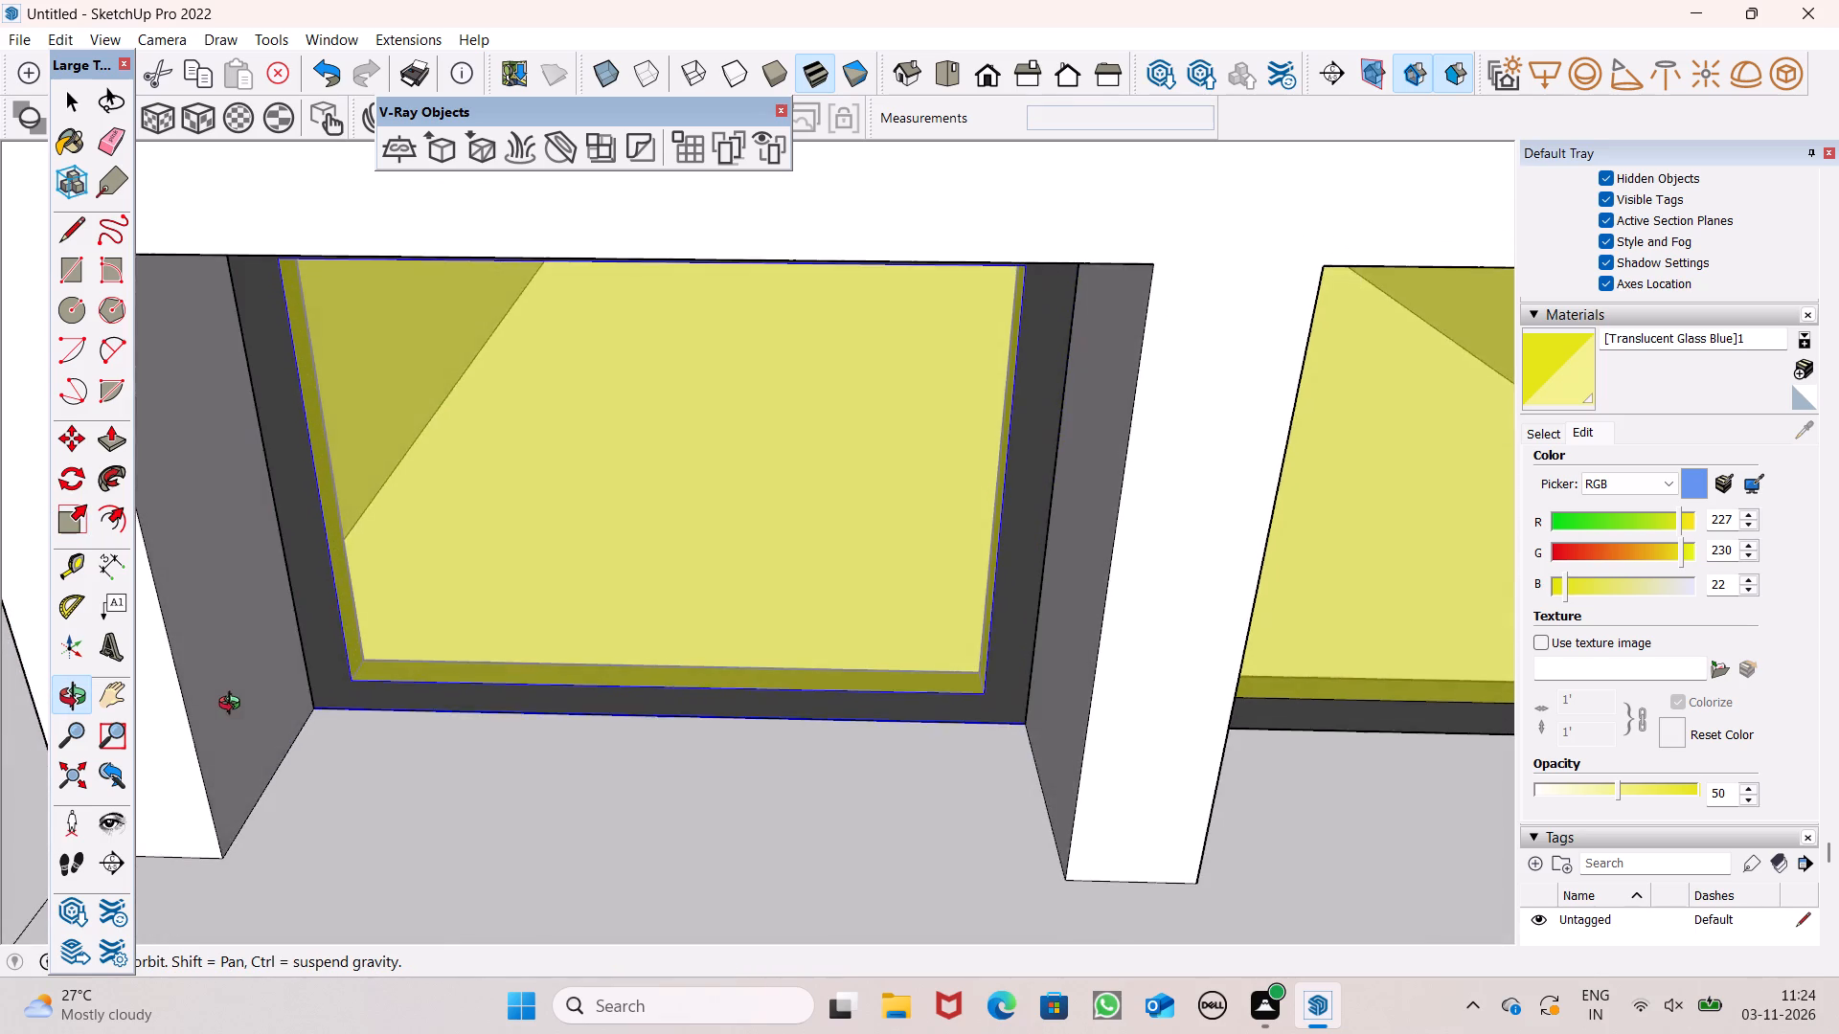
pyautogui.moveTo(234, 706); pyautogui.dragTo(272, 499, button='middle')
pyautogui.scroll(1, 537, 114)
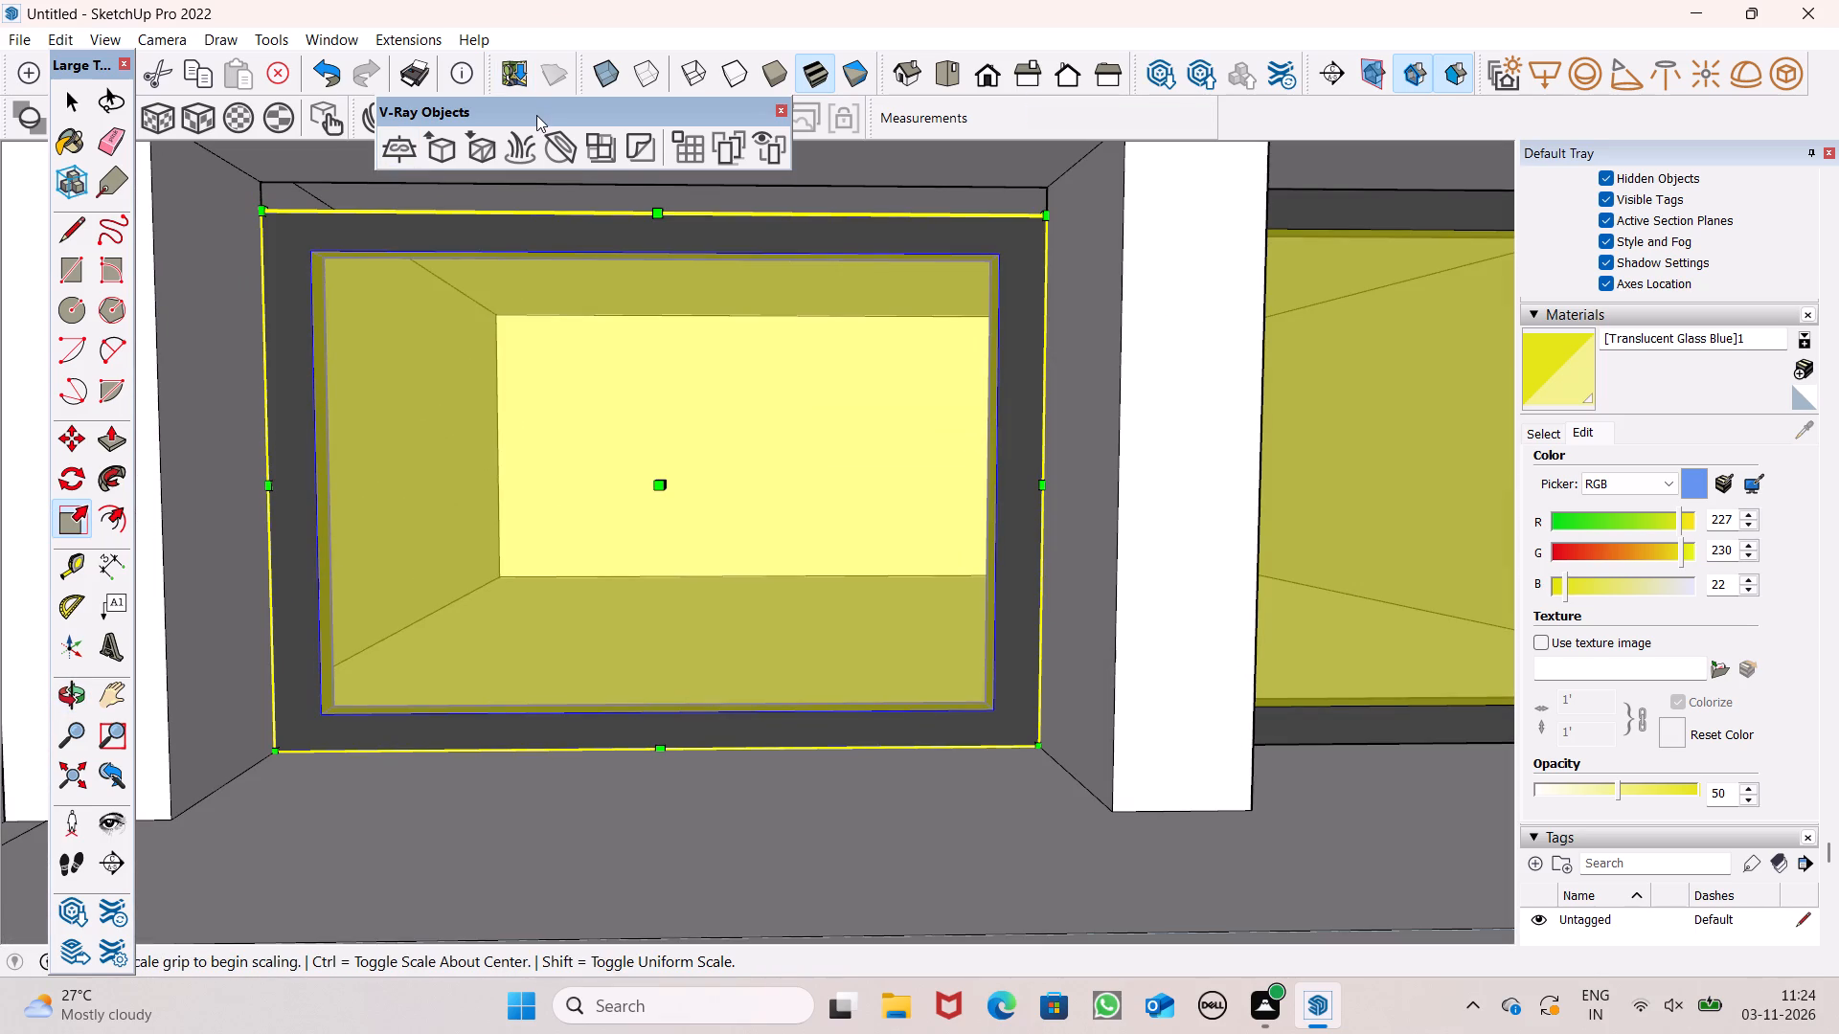
pyautogui.moveTo(558, 5); pyautogui.dragTo(562, 294, button='middle')
pyautogui.scroll(1, 563, 295)
pyautogui.scroll(-4, 725, 314)
pyautogui.moveTo(709, 300); pyautogui.dragTo(527, 445, button='middle')
pyautogui.scroll(1, 532, 462)
pyautogui.scroll(-7, 675, 413)
pyautogui.scroll(7, 736, 328)
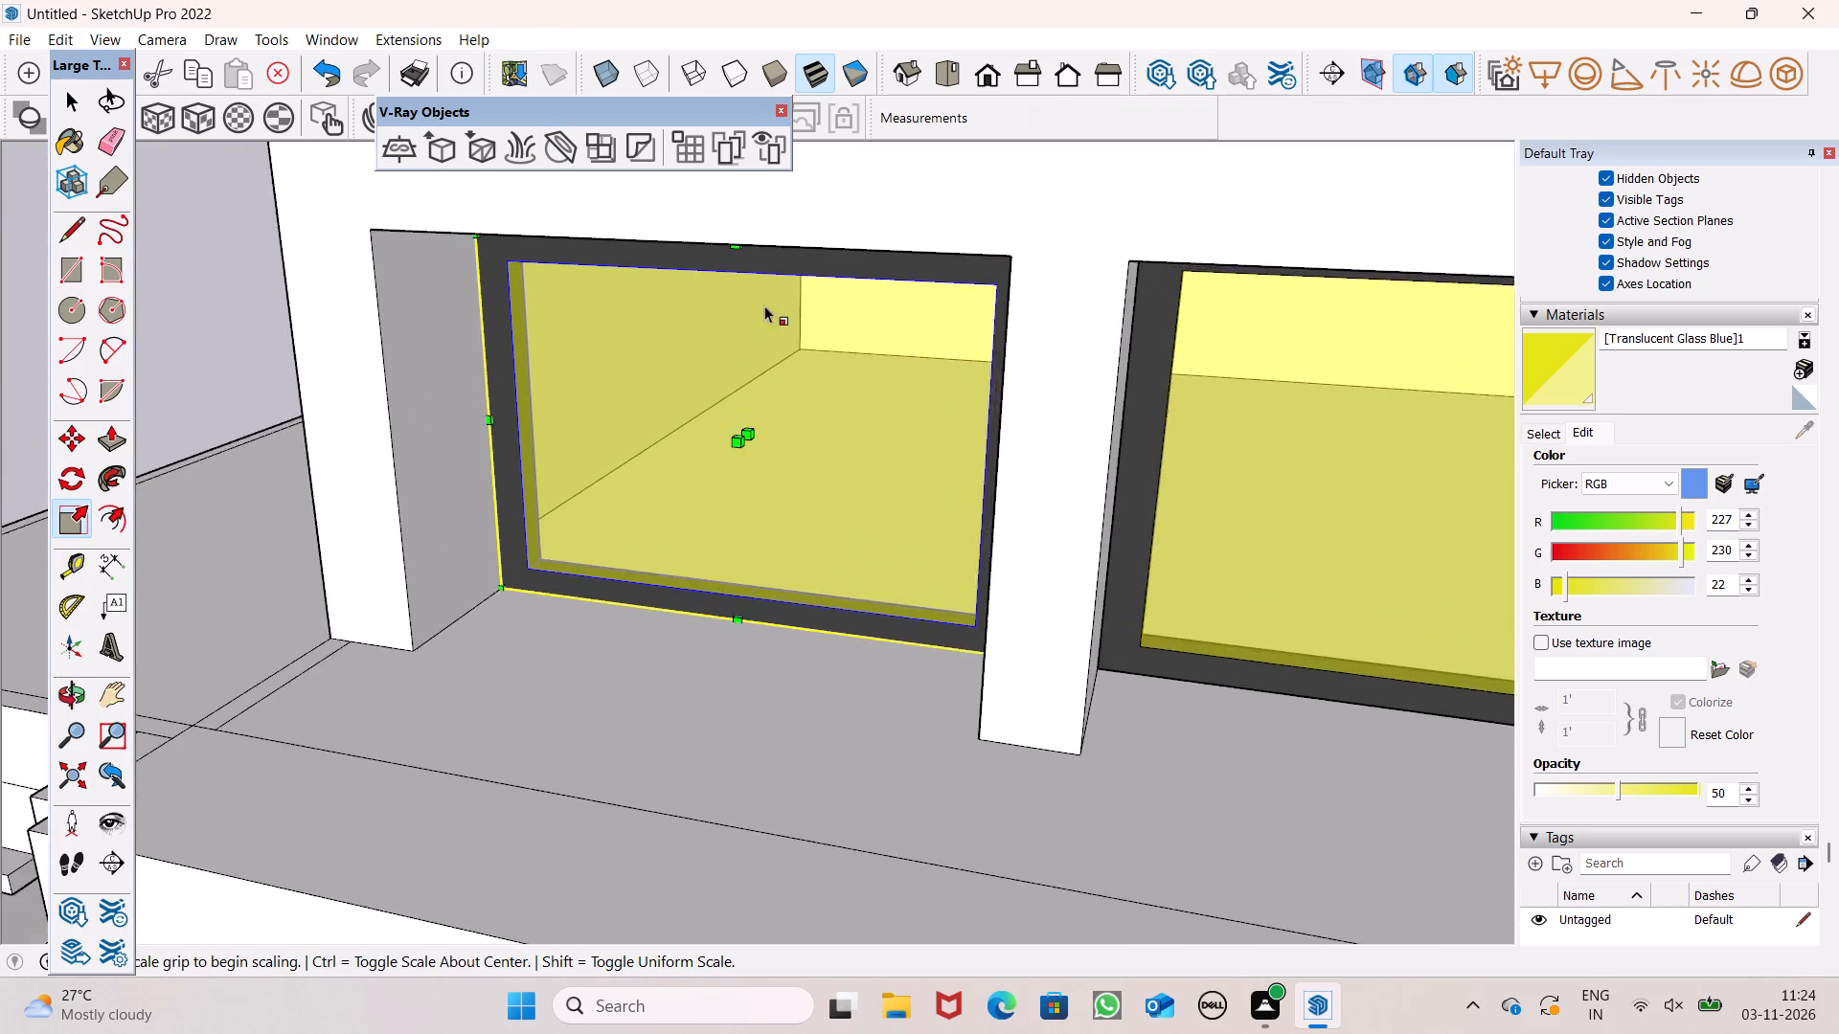
pyautogui.scroll(1, 764, 305)
pyautogui.scroll(9, 710, 171)
pyautogui.scroll(1, 697, 276)
pyautogui.moveTo(697, 276); pyautogui.dragTo(678, 287, button='middle')
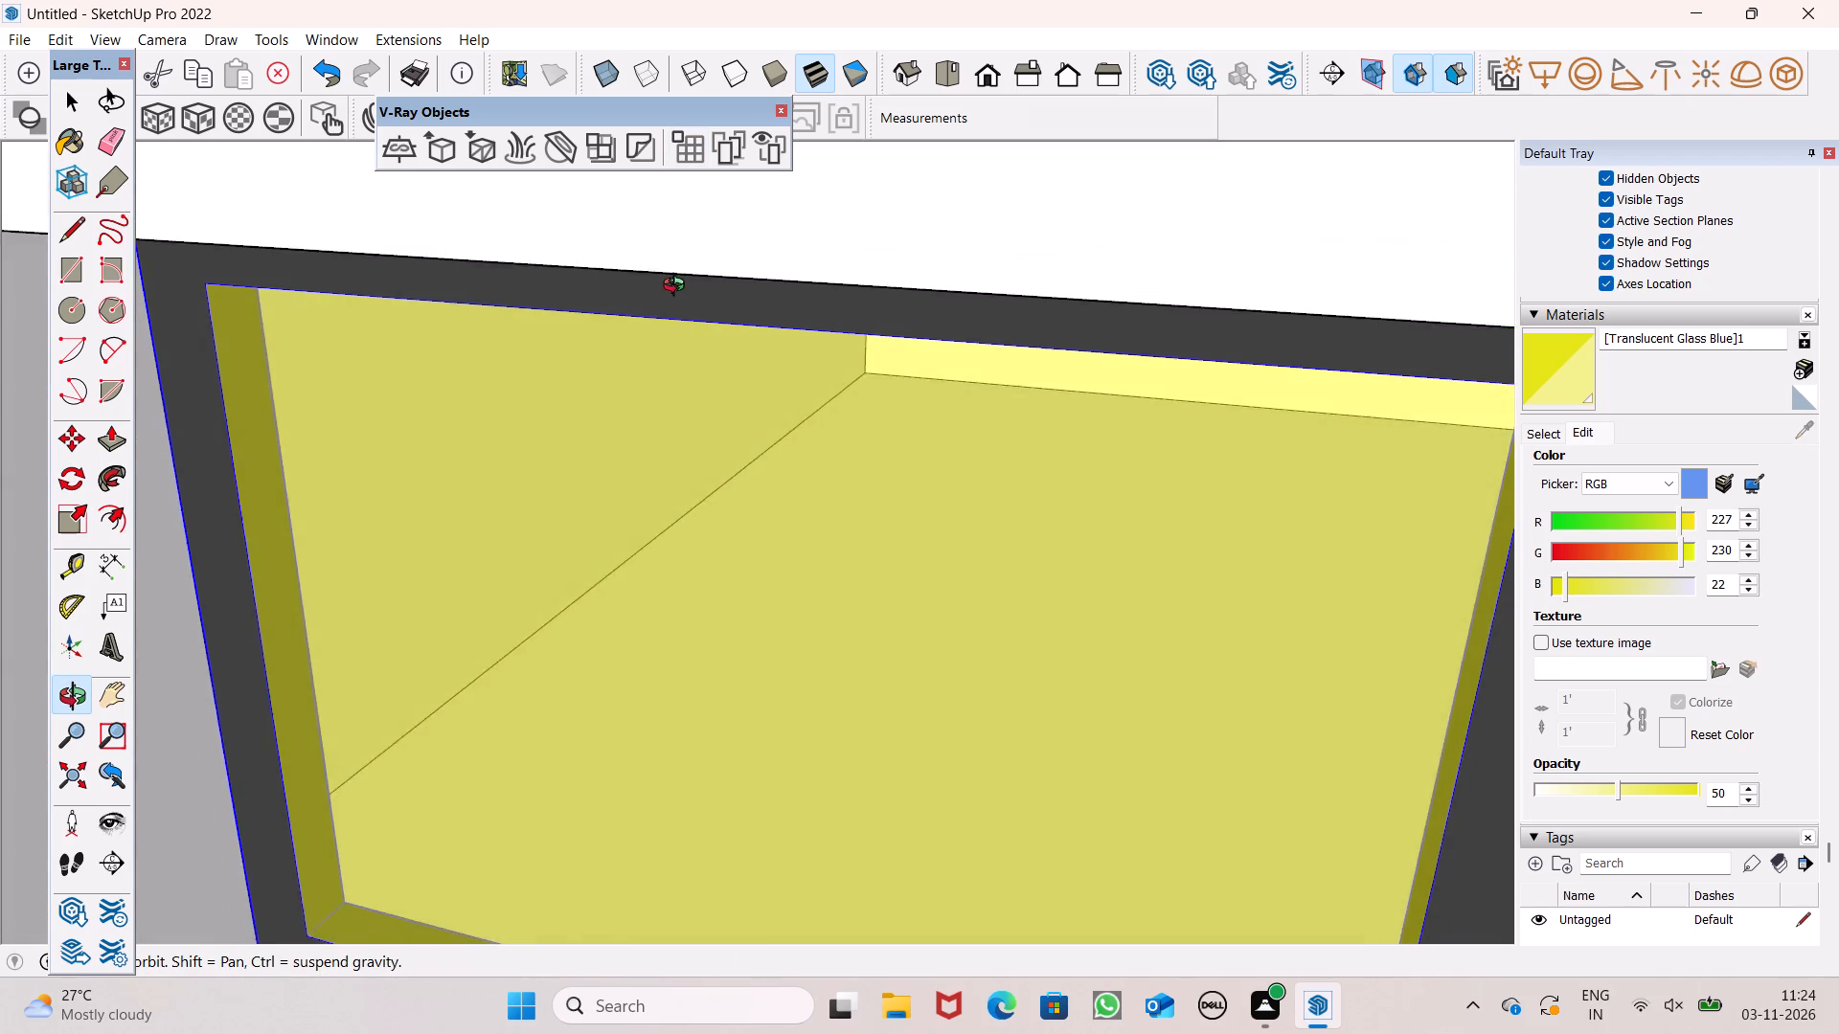
pyautogui.moveTo(678, 287); pyautogui.dragTo(644, 230, button='middle')
pyautogui.scroll(1, 644, 230)
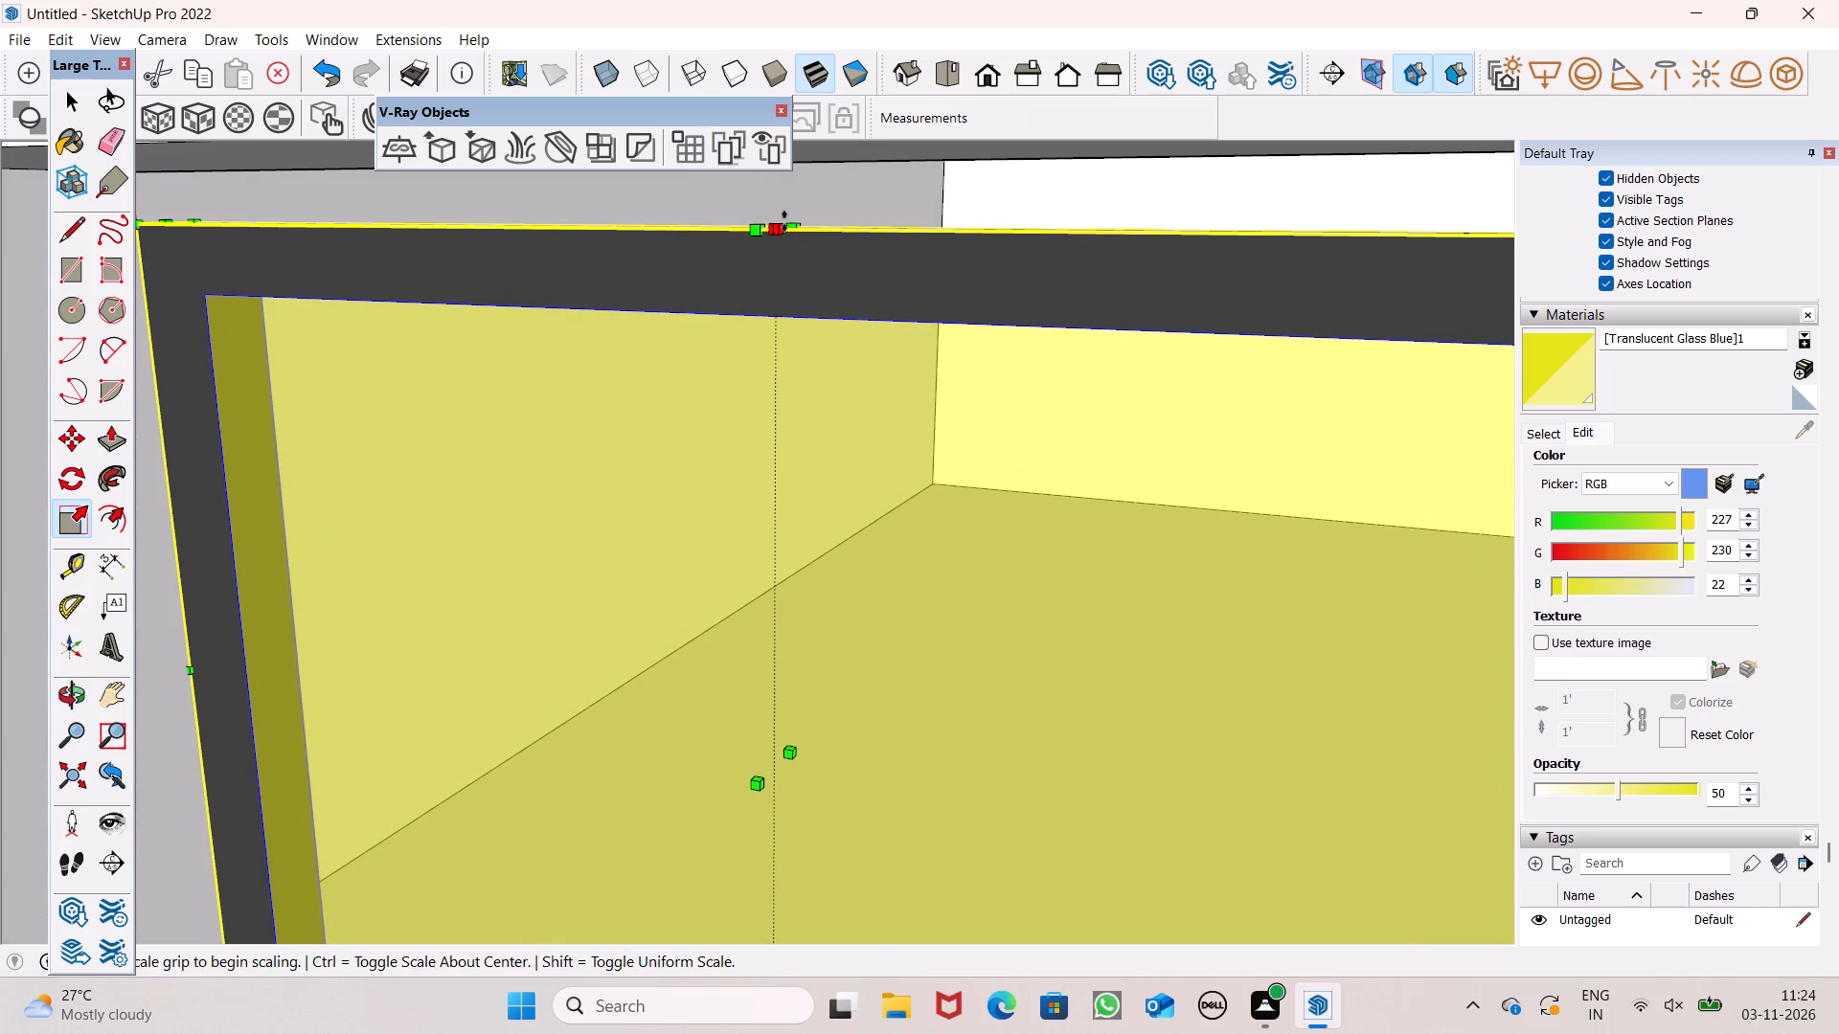
pyautogui.moveTo(783, 221); pyautogui.dragTo(780, 136)
pyautogui.scroll(-5, 780, 308)
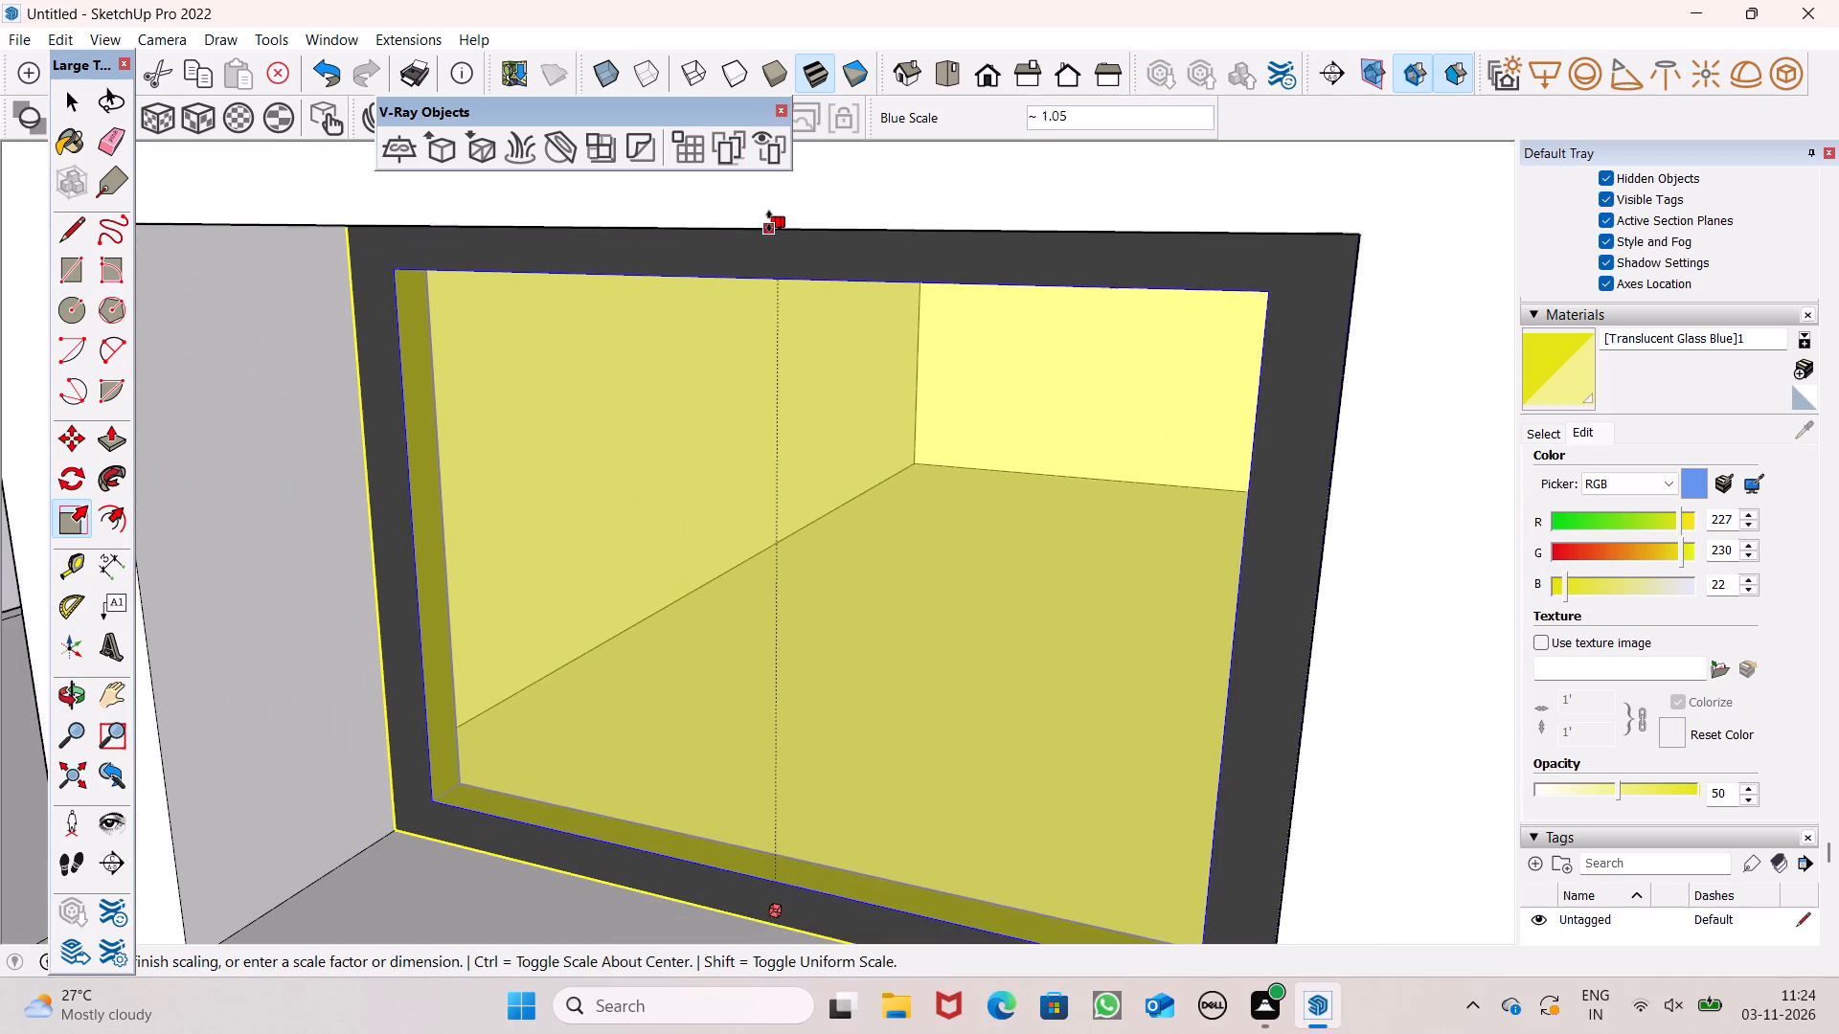
pyautogui.scroll(-6, 766, 236)
pyautogui.moveTo(761, 284); pyautogui.dragTo(763, 210, button='middle')
pyautogui.scroll(1, 761, 216)
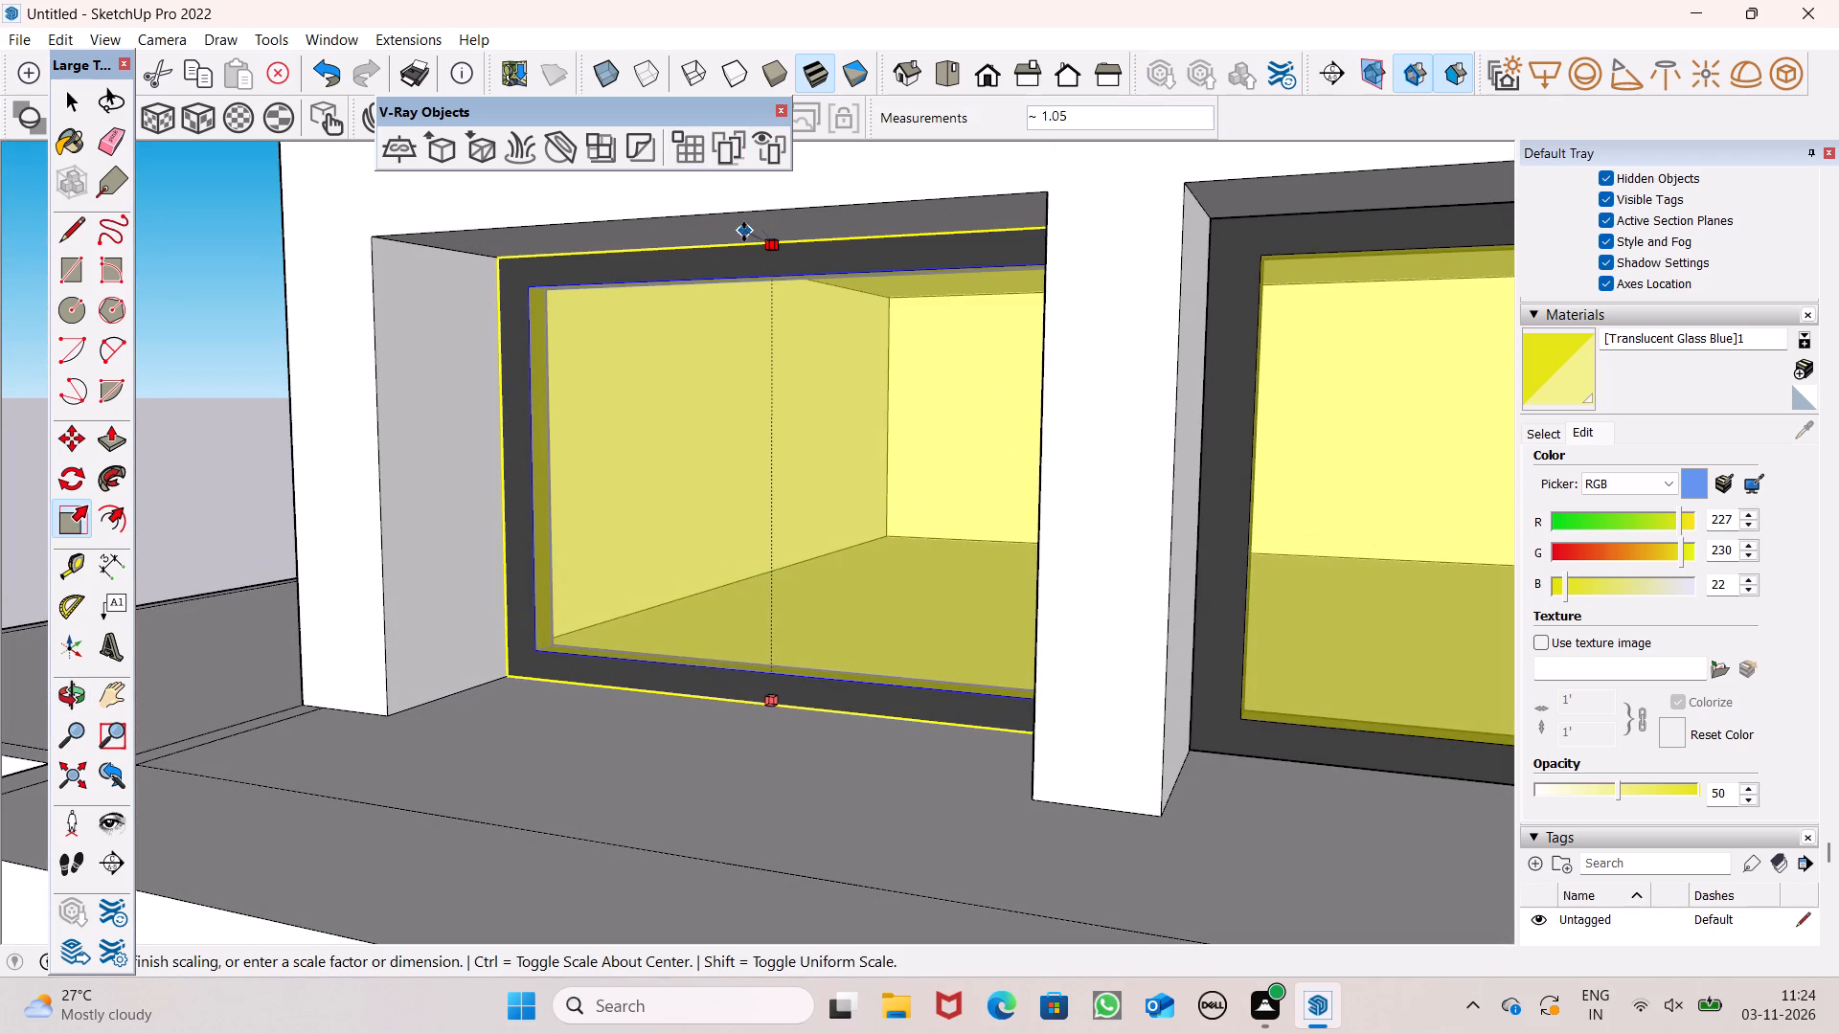
pyautogui.click(743, 233)
pyautogui.press('space')
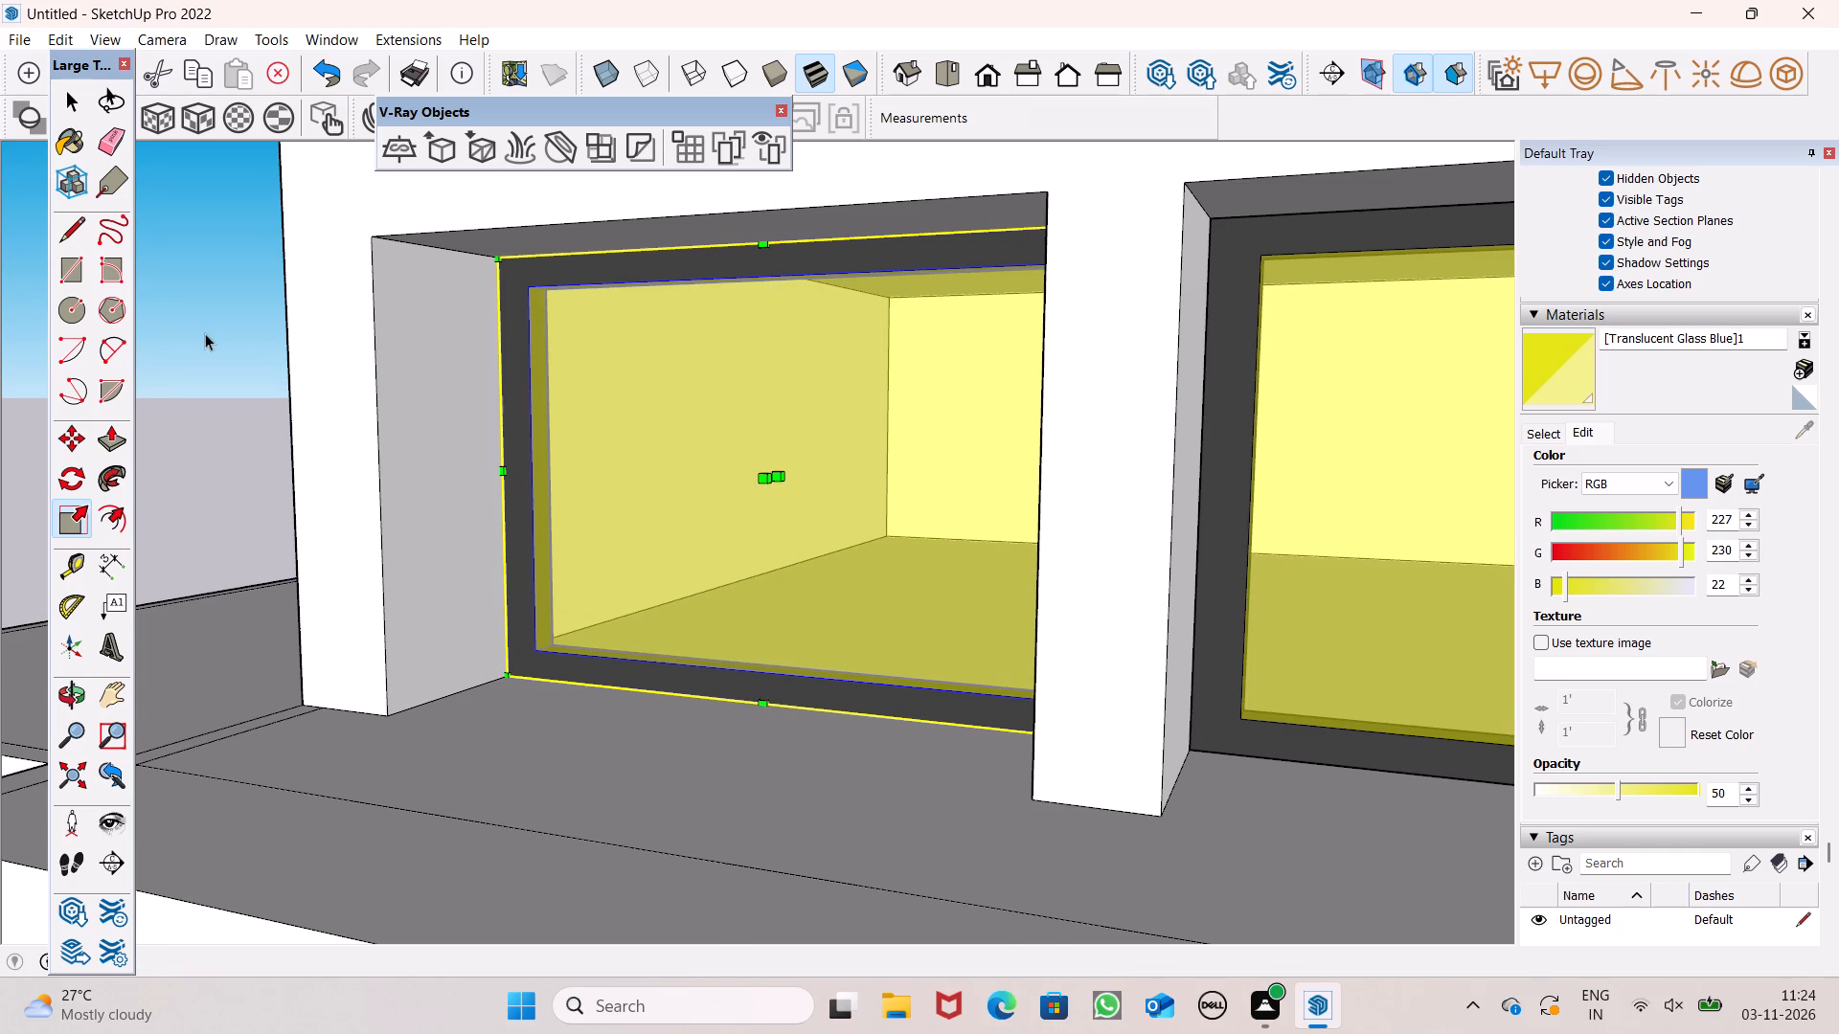
pyautogui.click(204, 331)
# Examine the fitted rooftop panels and the remaining empty facade openings from several angles.
pyautogui.scroll(-6, 602, 412)
pyautogui.moveTo(730, 464); pyautogui.dragTo(771, 582, button='middle')
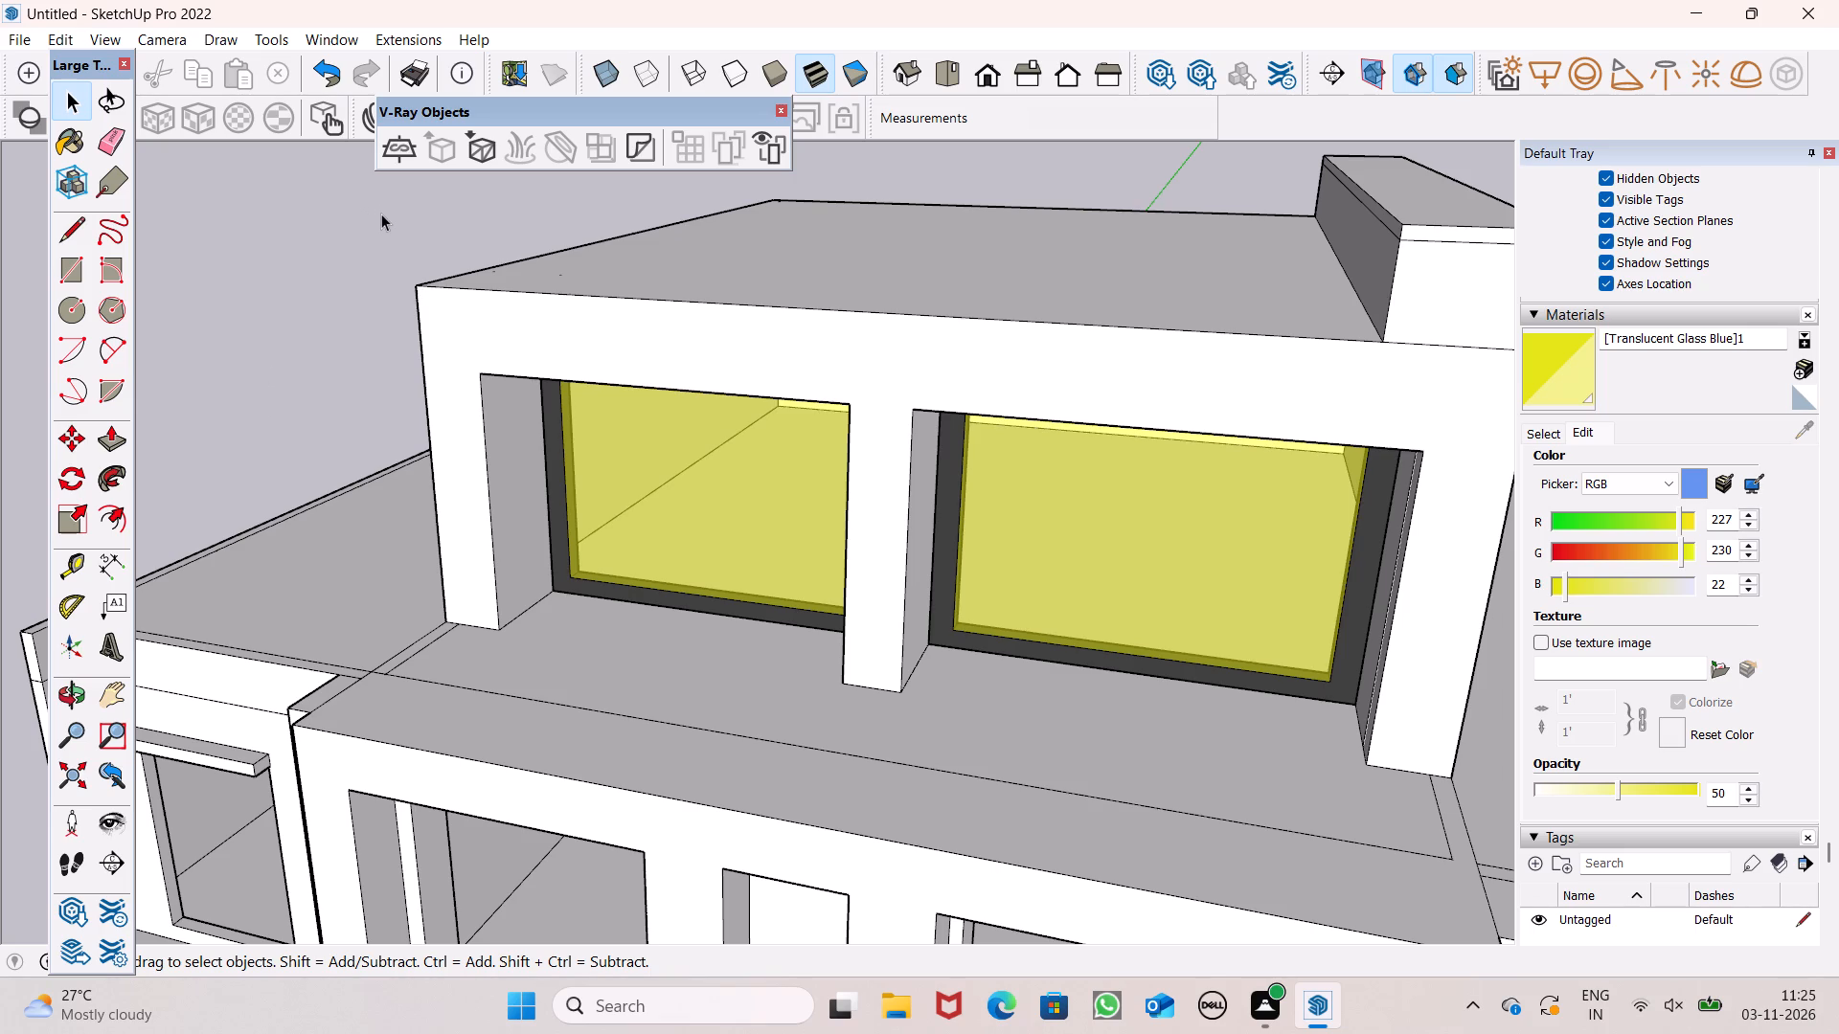
pyautogui.scroll(-4, 698, 421)
pyautogui.moveTo(773, 528); pyautogui.dragTo(867, 228, button='middle')
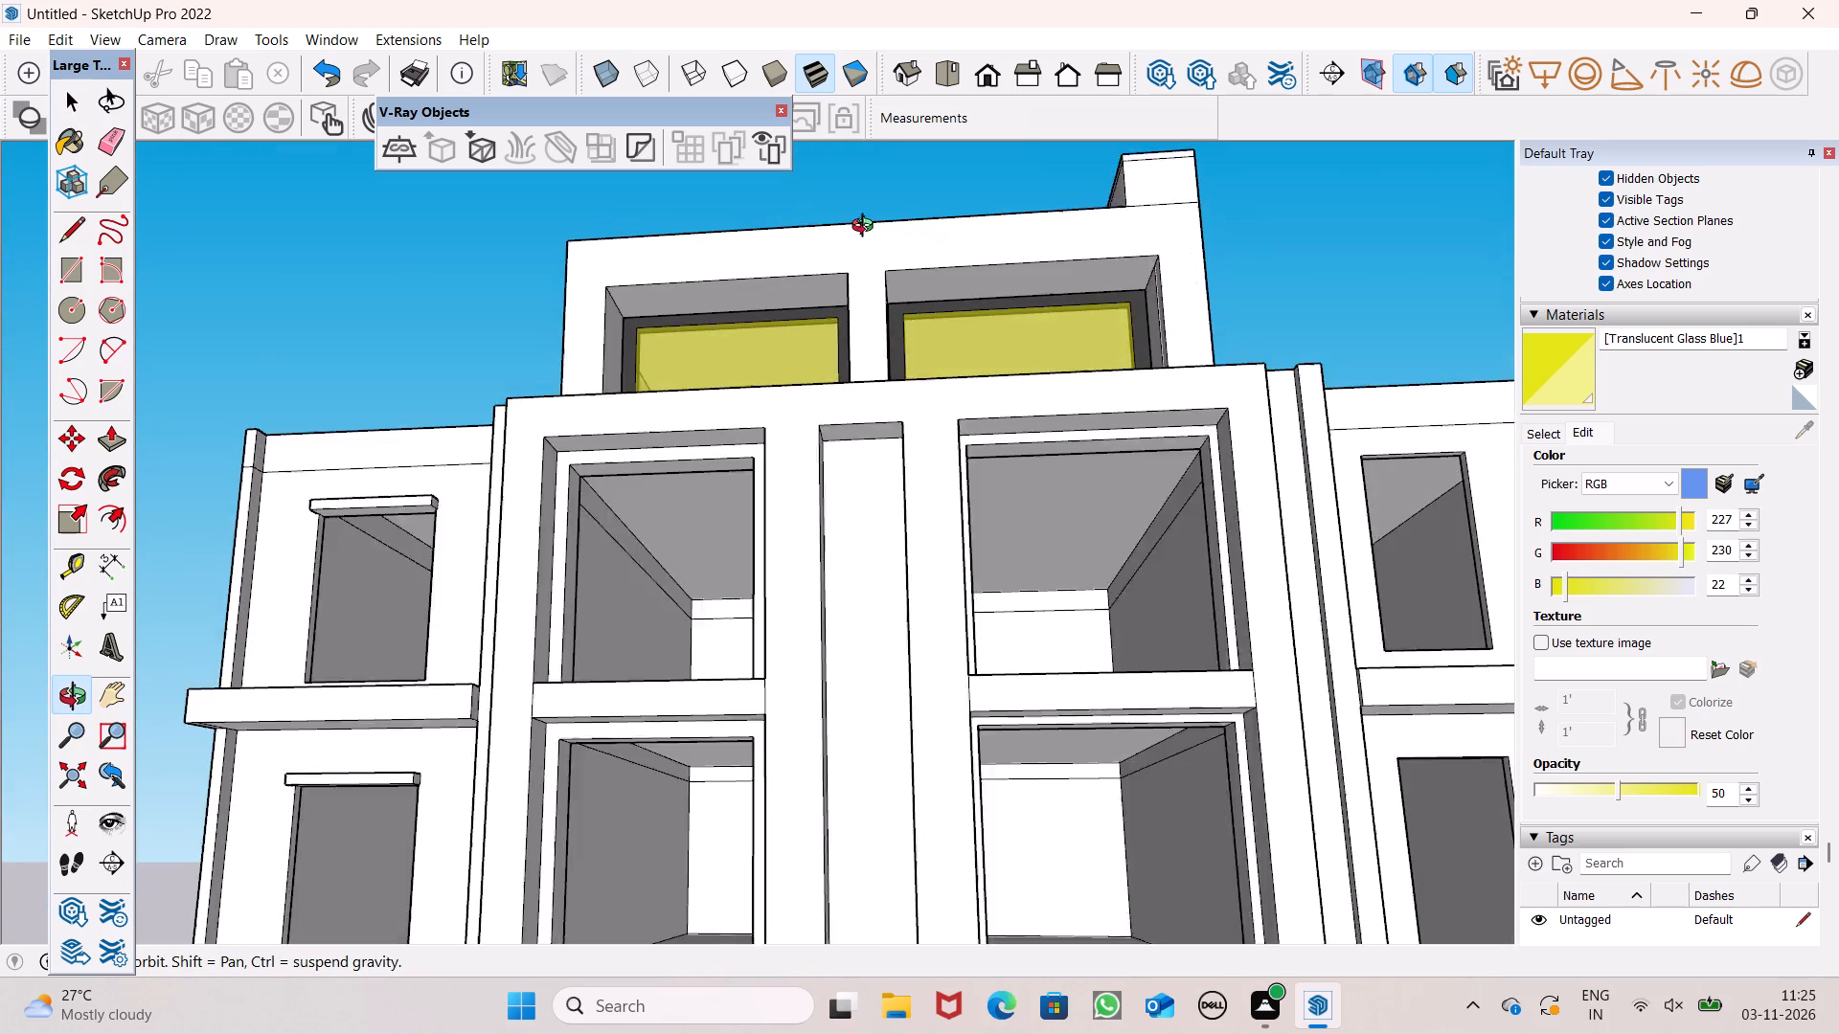
pyautogui.moveTo(867, 228); pyautogui.dragTo(652, 233, button='middle')
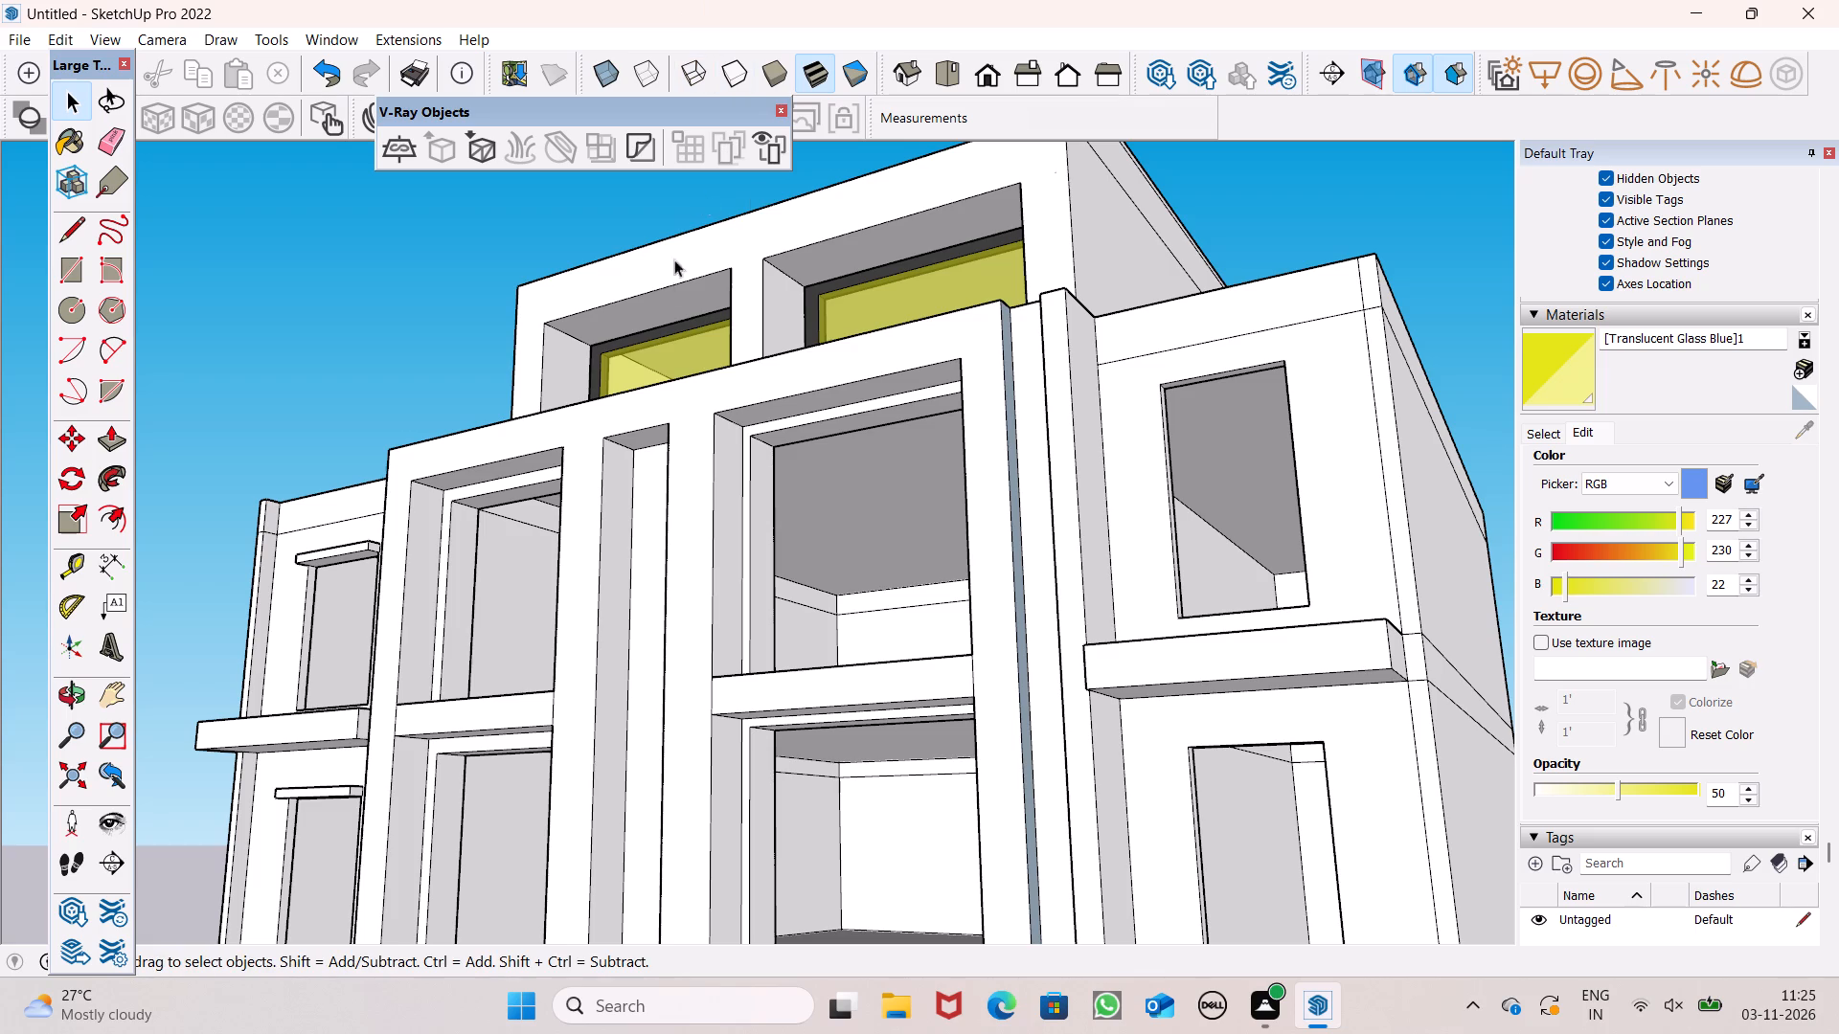
pyautogui.scroll(-4, 715, 316)
pyautogui.moveTo(815, 367); pyautogui.dragTo(1002, 51, button='middle')
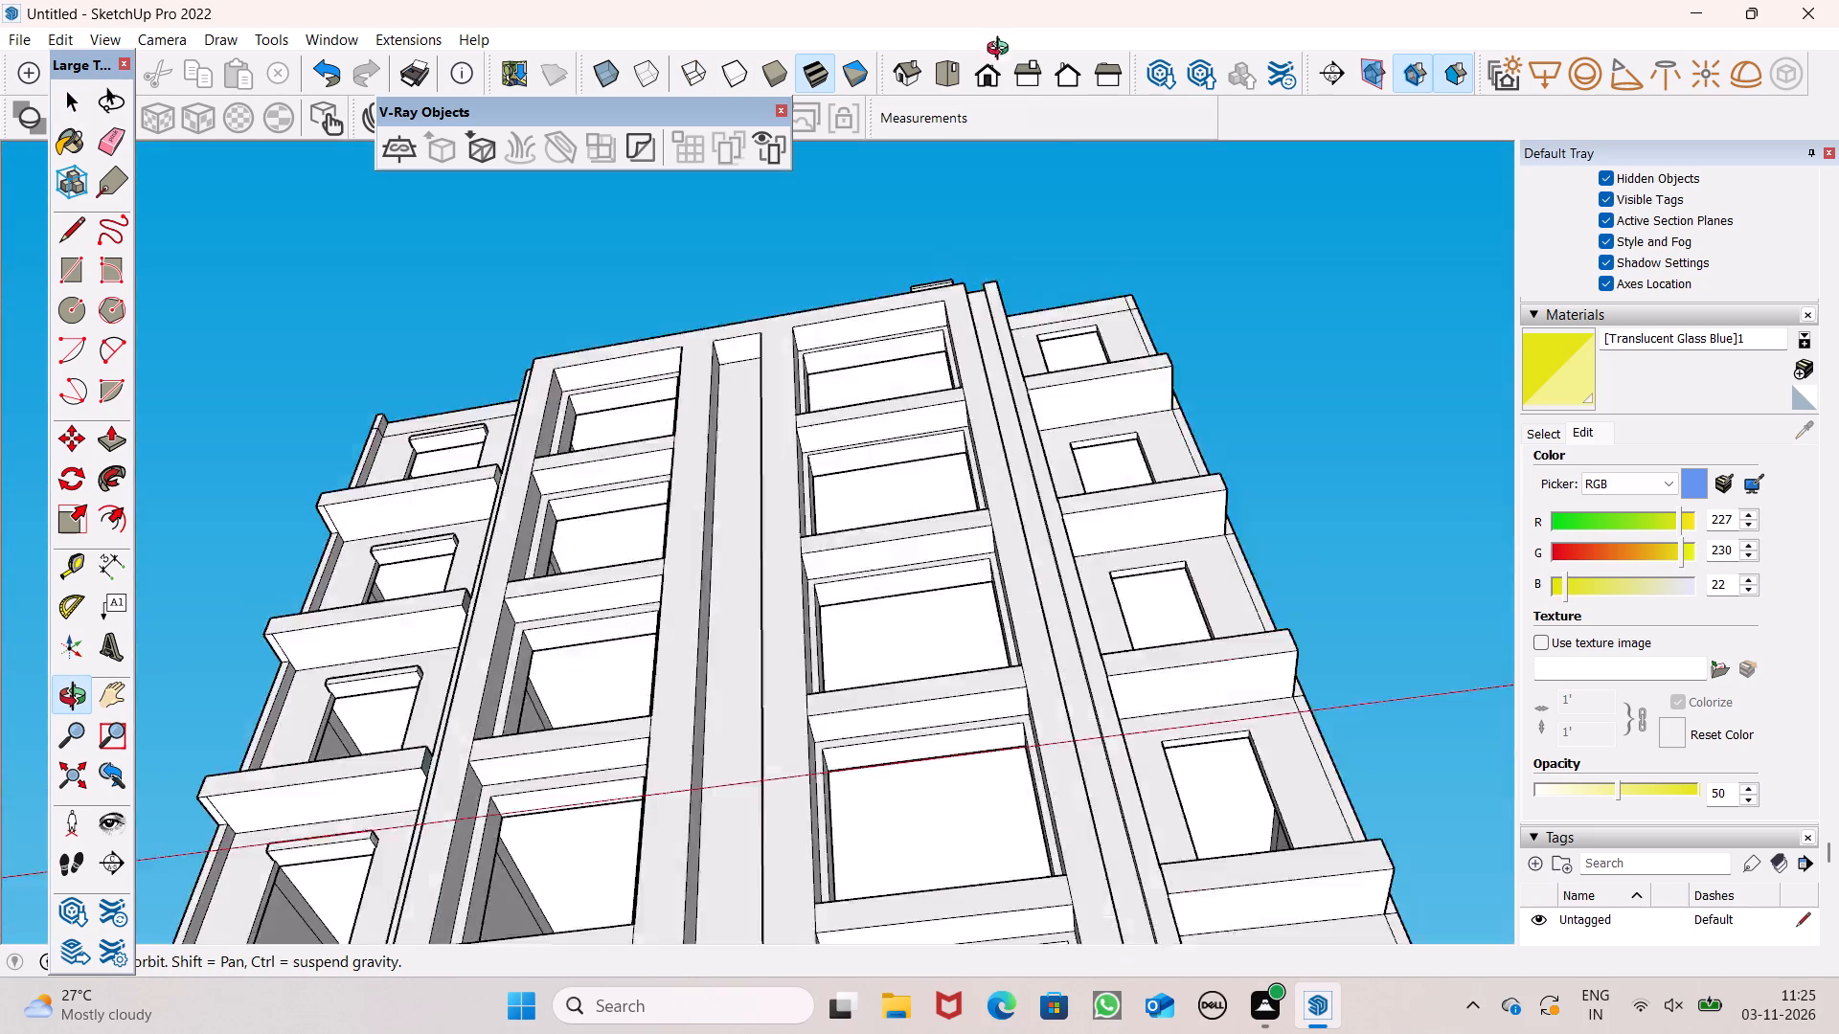
pyautogui.moveTo(1002, 51); pyautogui.dragTo(1158, 460, button='middle')
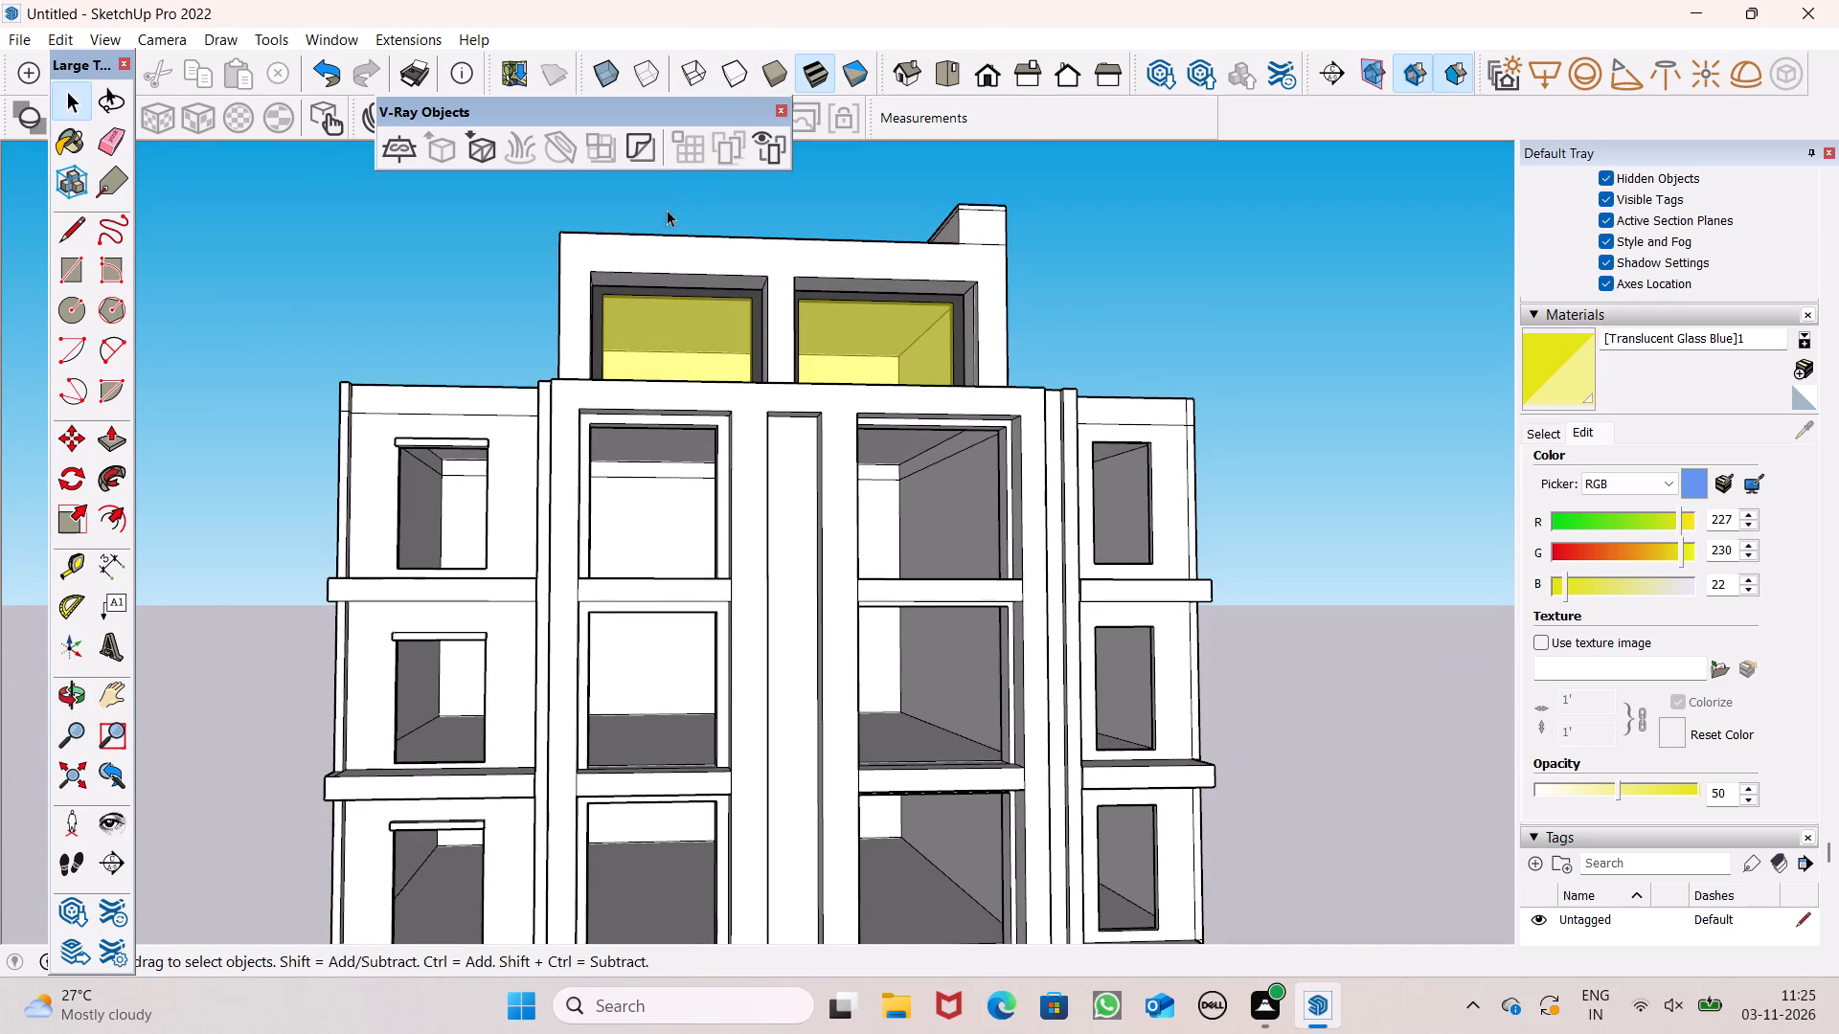
pyautogui.scroll(-5, 656, 229)
pyautogui.moveTo(759, 273); pyautogui.dragTo(727, 513, button='middle')
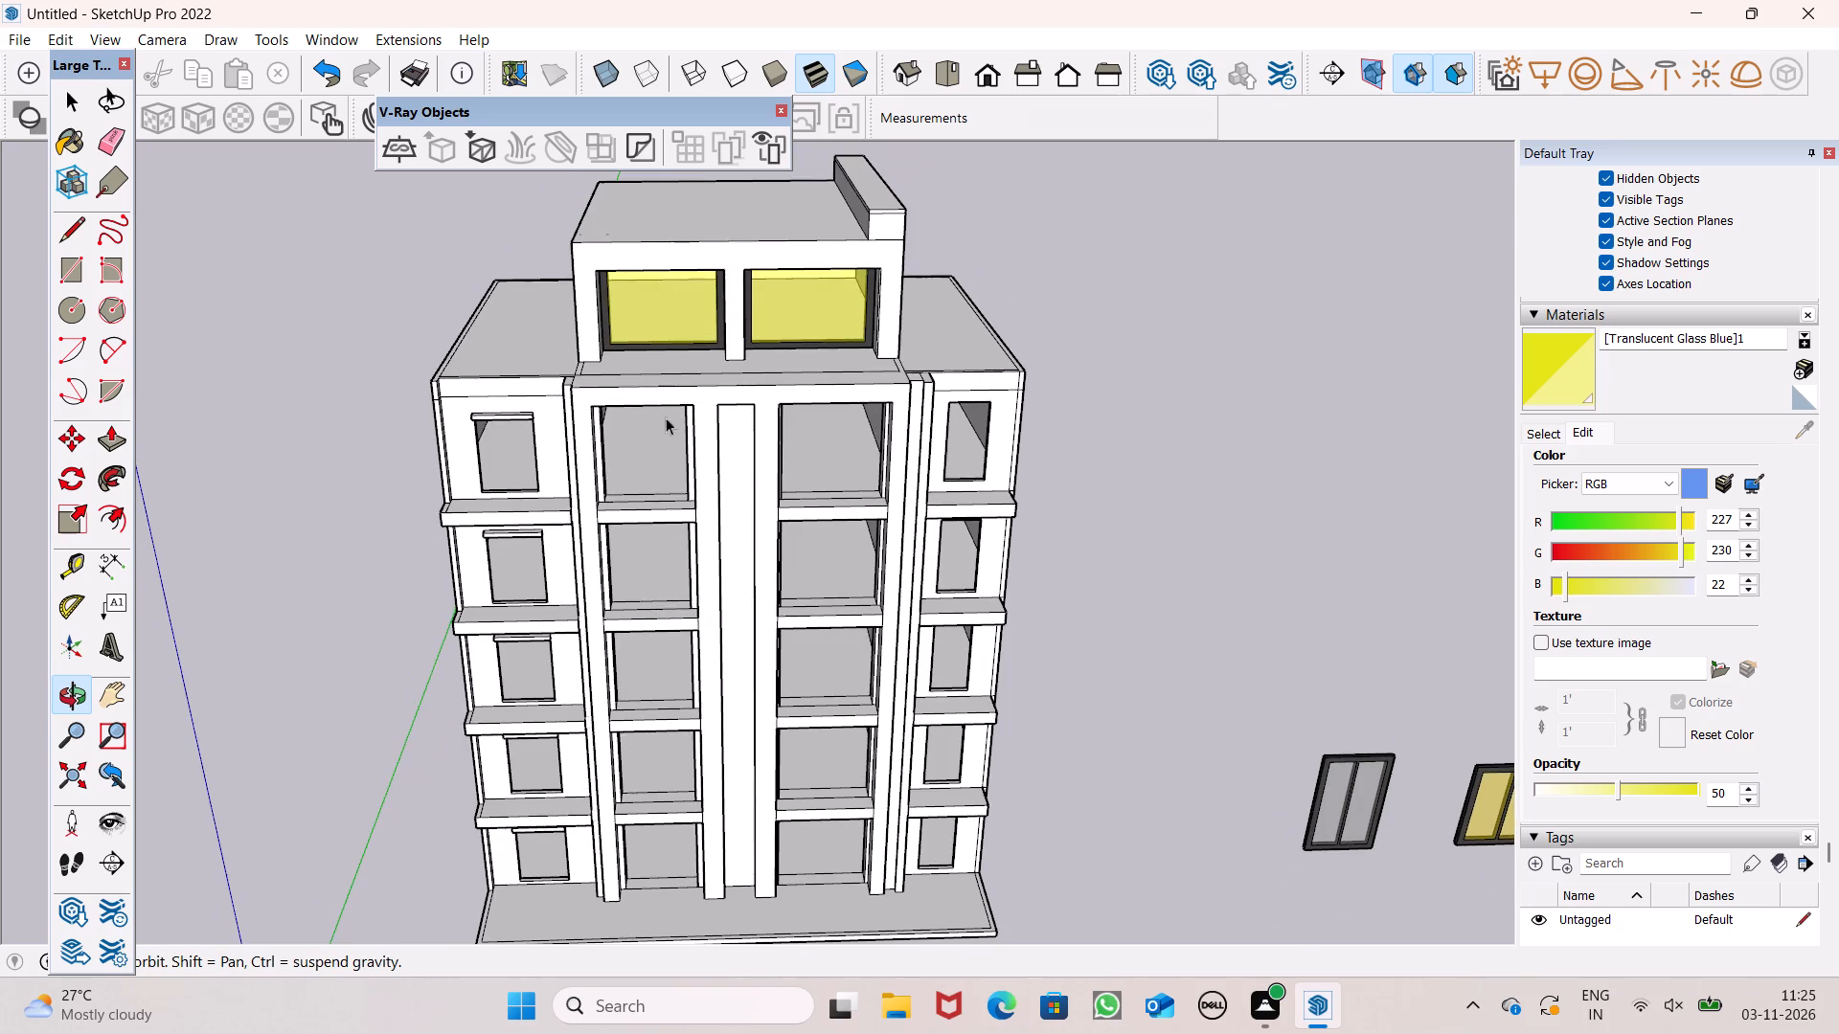
# Move the yellow-glazed two-pane window about 117' 10" from beside the building to the top-floor opening left of the central strip.
pyautogui.scroll(-10, 669, 349)
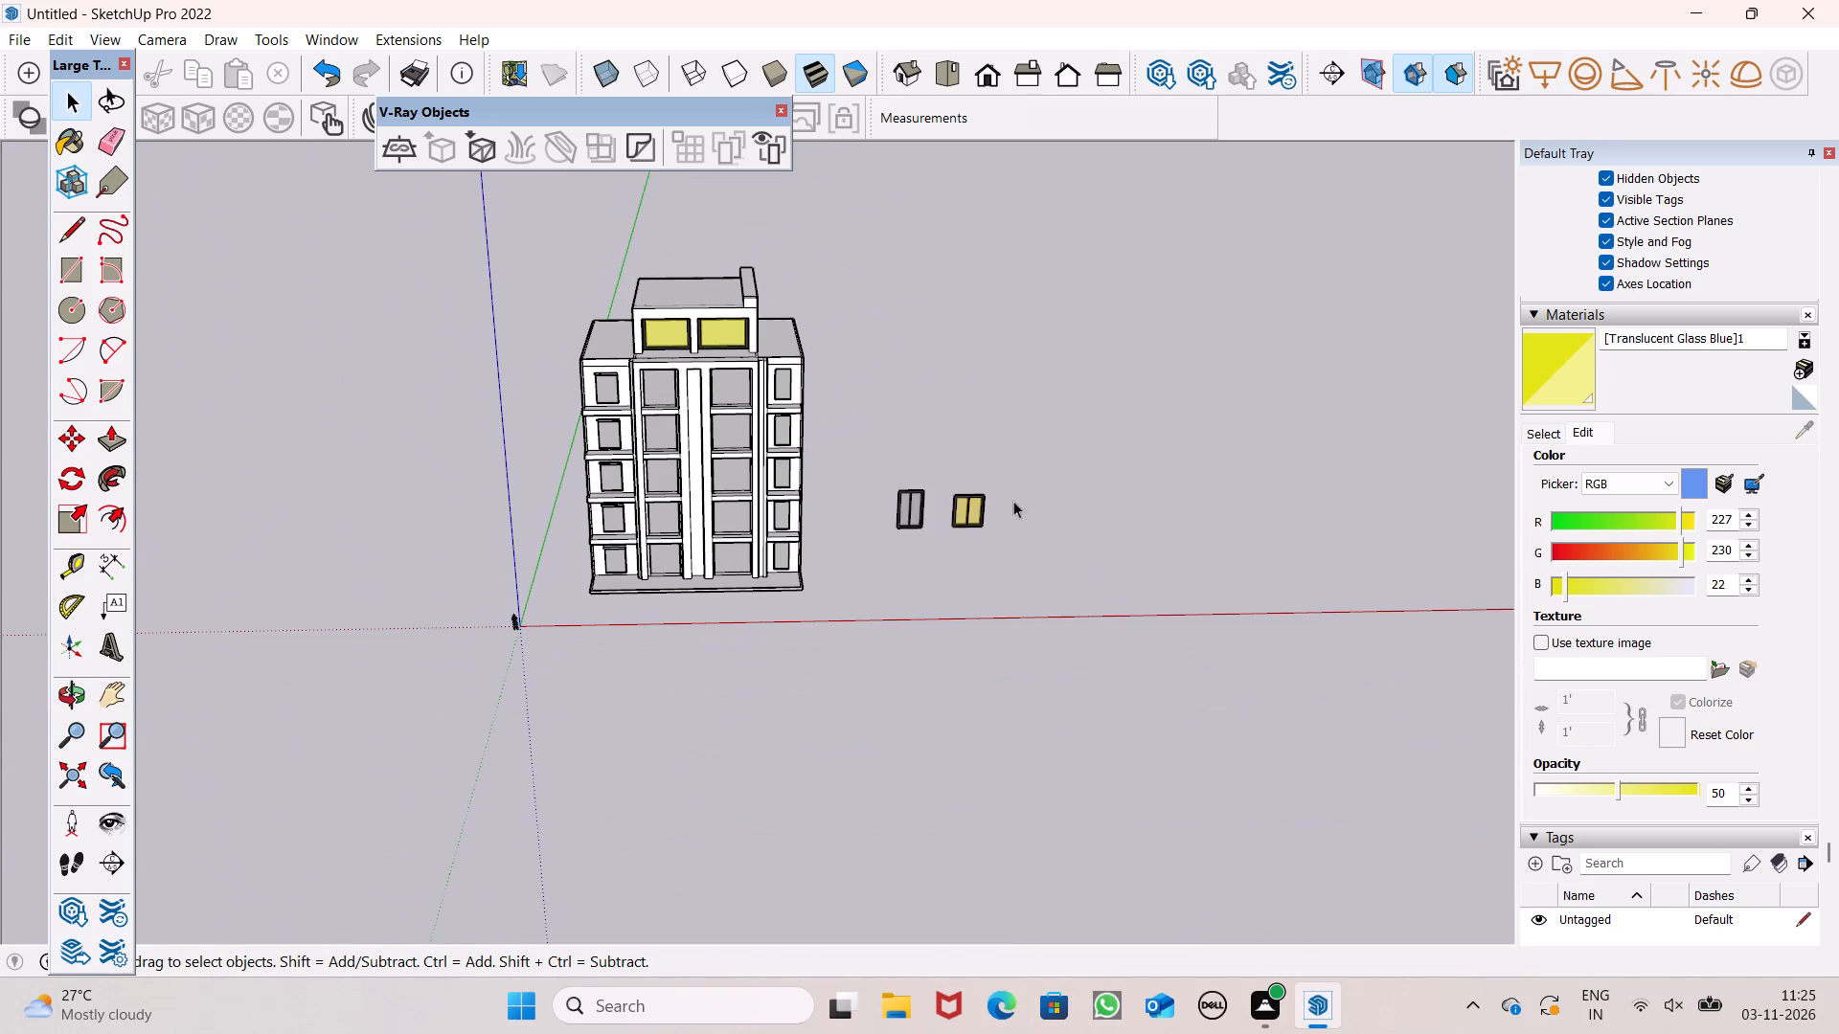
pyautogui.click(975, 495)
pyautogui.scroll(1, 771, 270)
pyautogui.press('m')
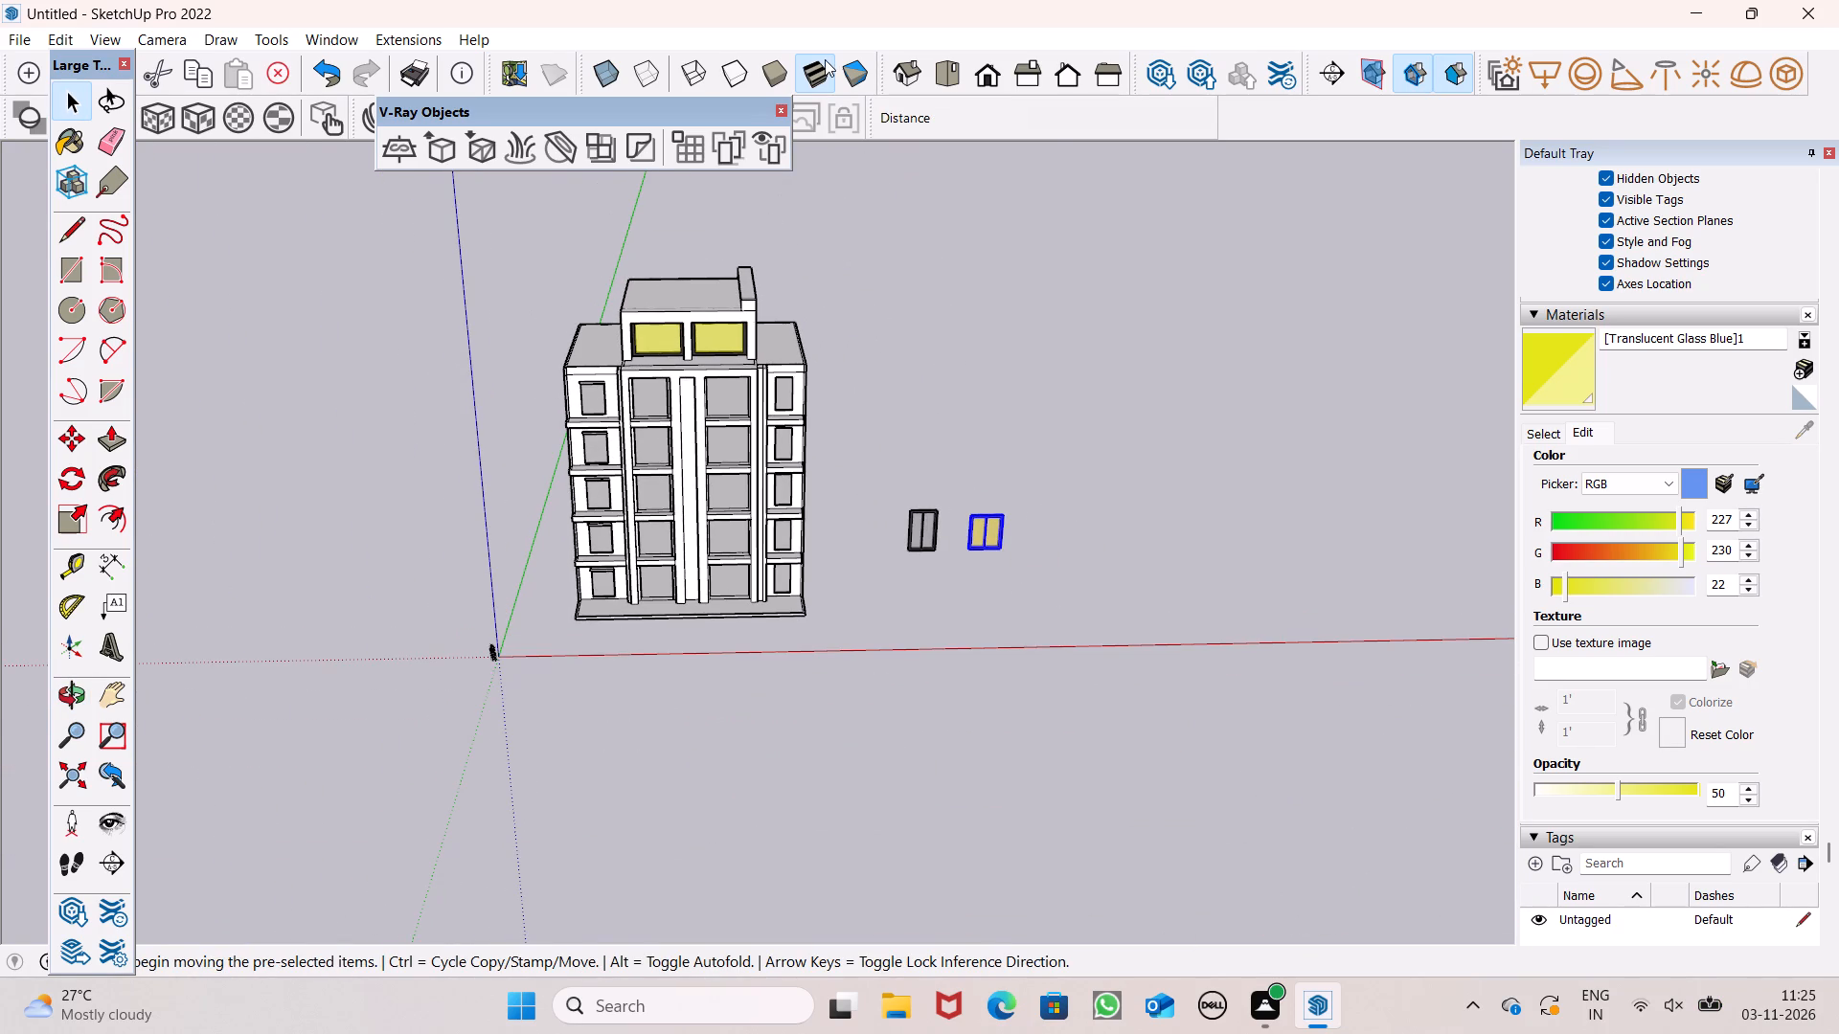
pyautogui.press('Return')
pyautogui.scroll(-2, 973, 483)
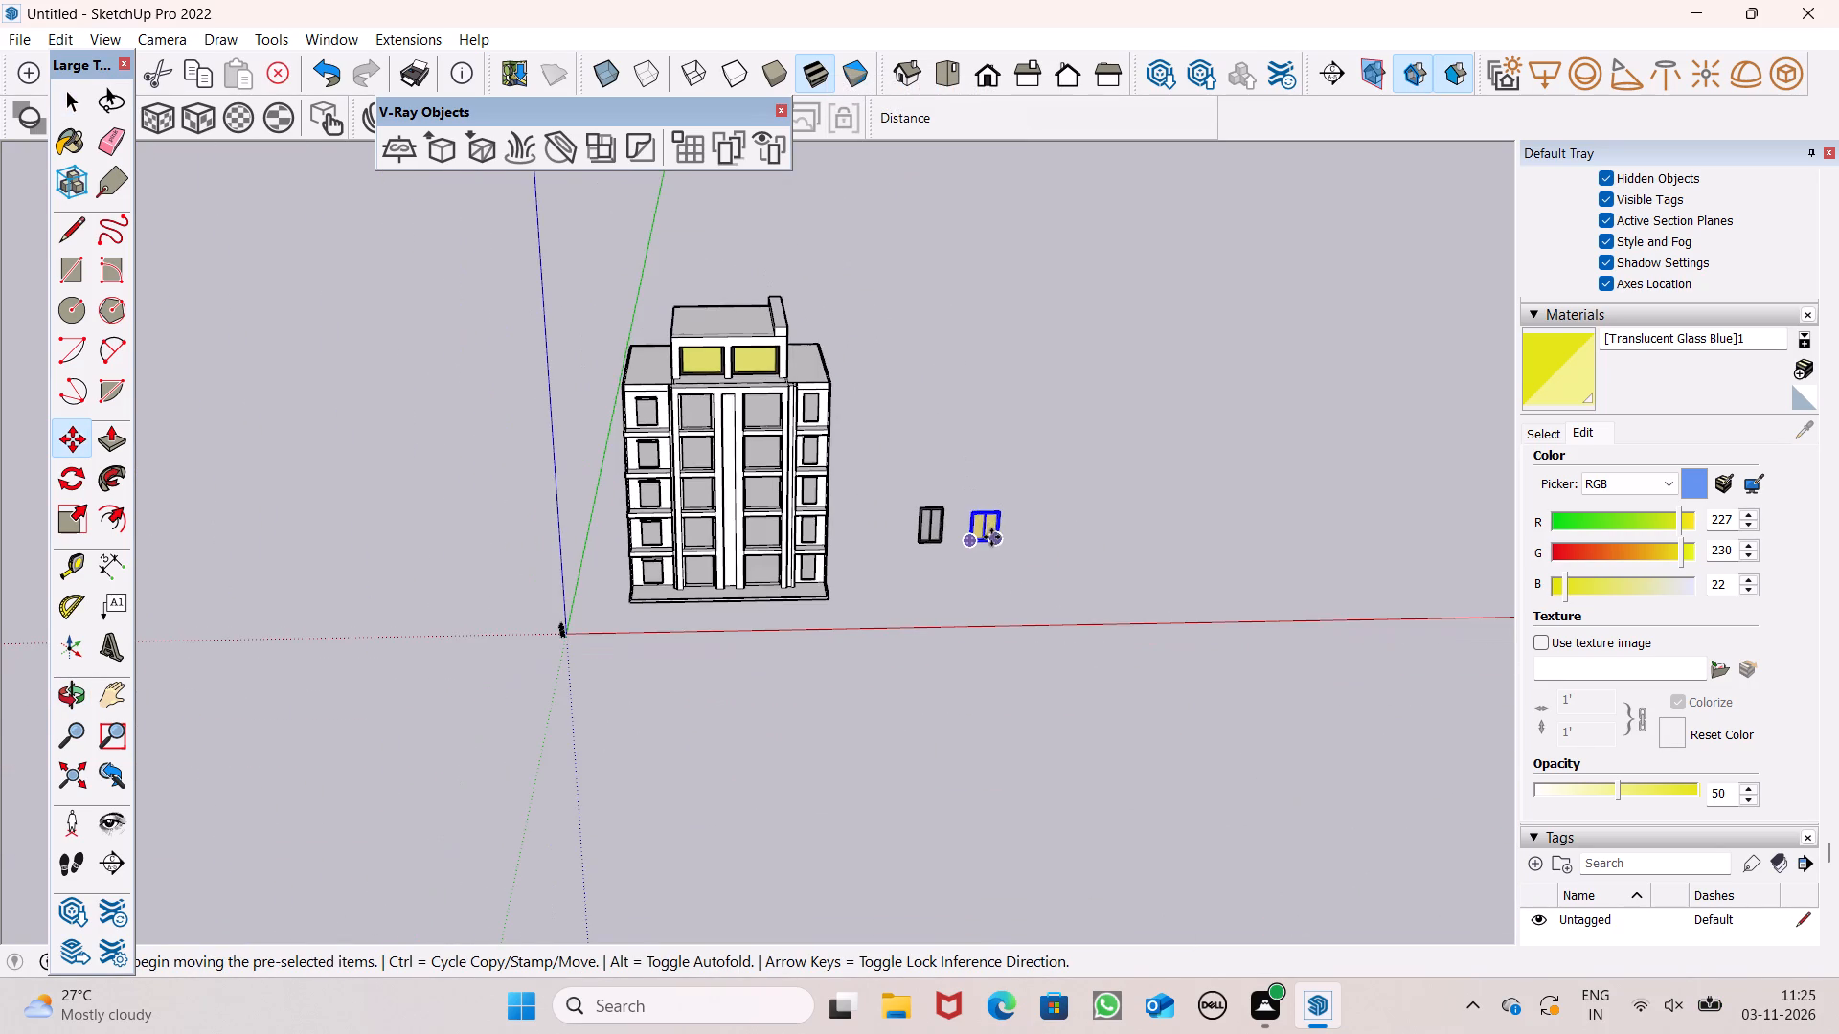
pyautogui.scroll(4, 988, 538)
pyautogui.moveTo(1010, 540); pyautogui.dragTo(596, 392)
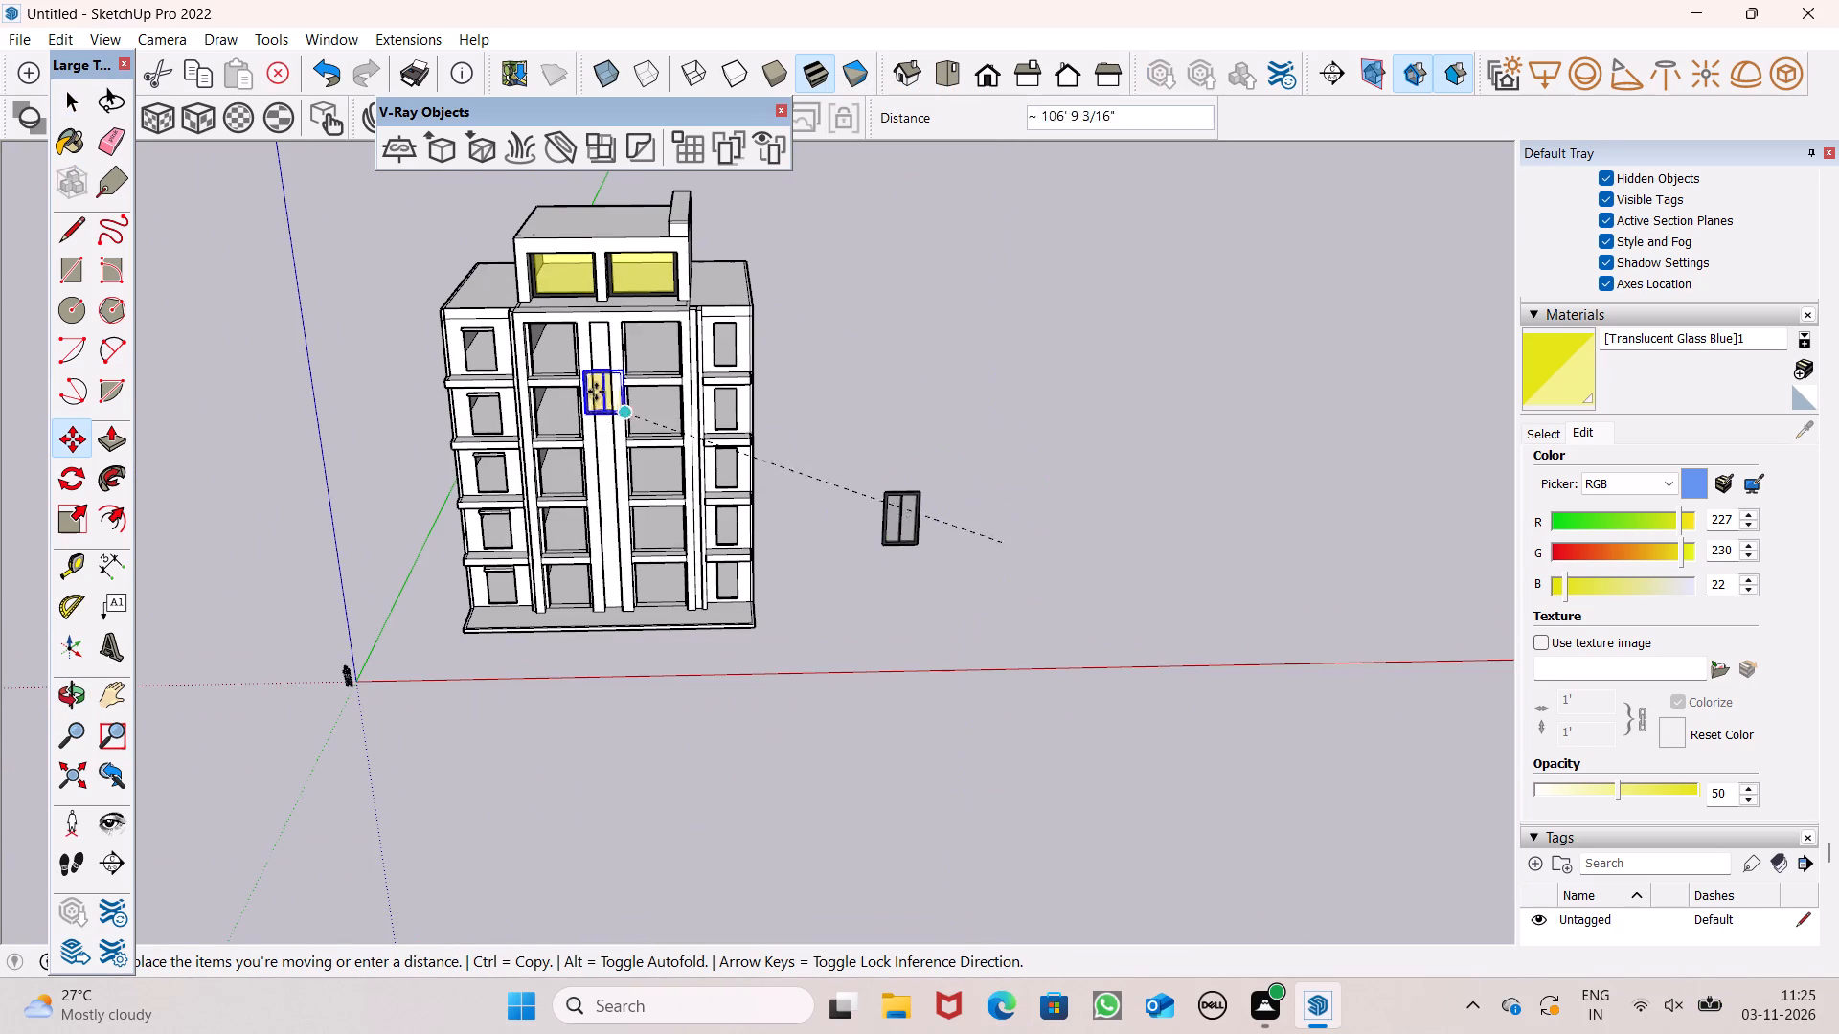
pyautogui.moveTo(596, 392); pyautogui.dragTo(567, 376)
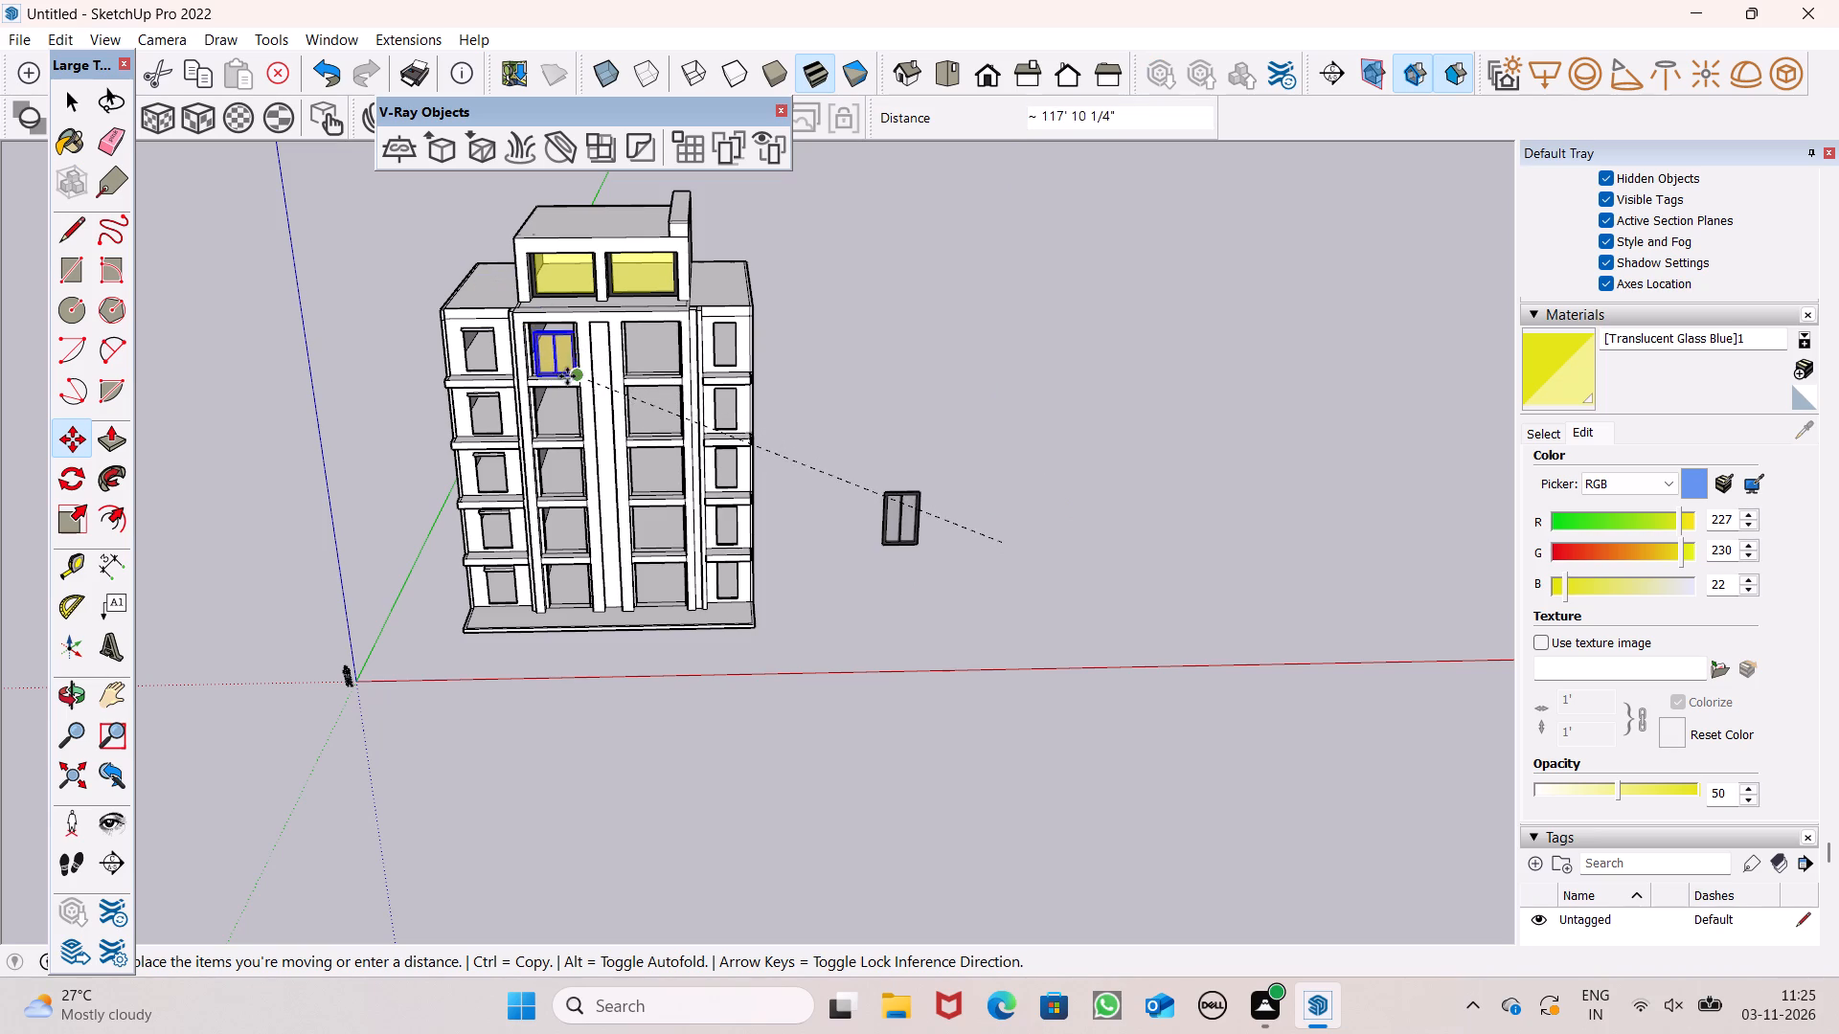
pyautogui.moveTo(567, 376); pyautogui.dragTo(567, 374)
# Nudge the two-pane window by its lower corner to adjust its seat on the top-floor opening's sill.
pyautogui.scroll(15, 539, 362)
pyautogui.scroll(9, 623, 386)
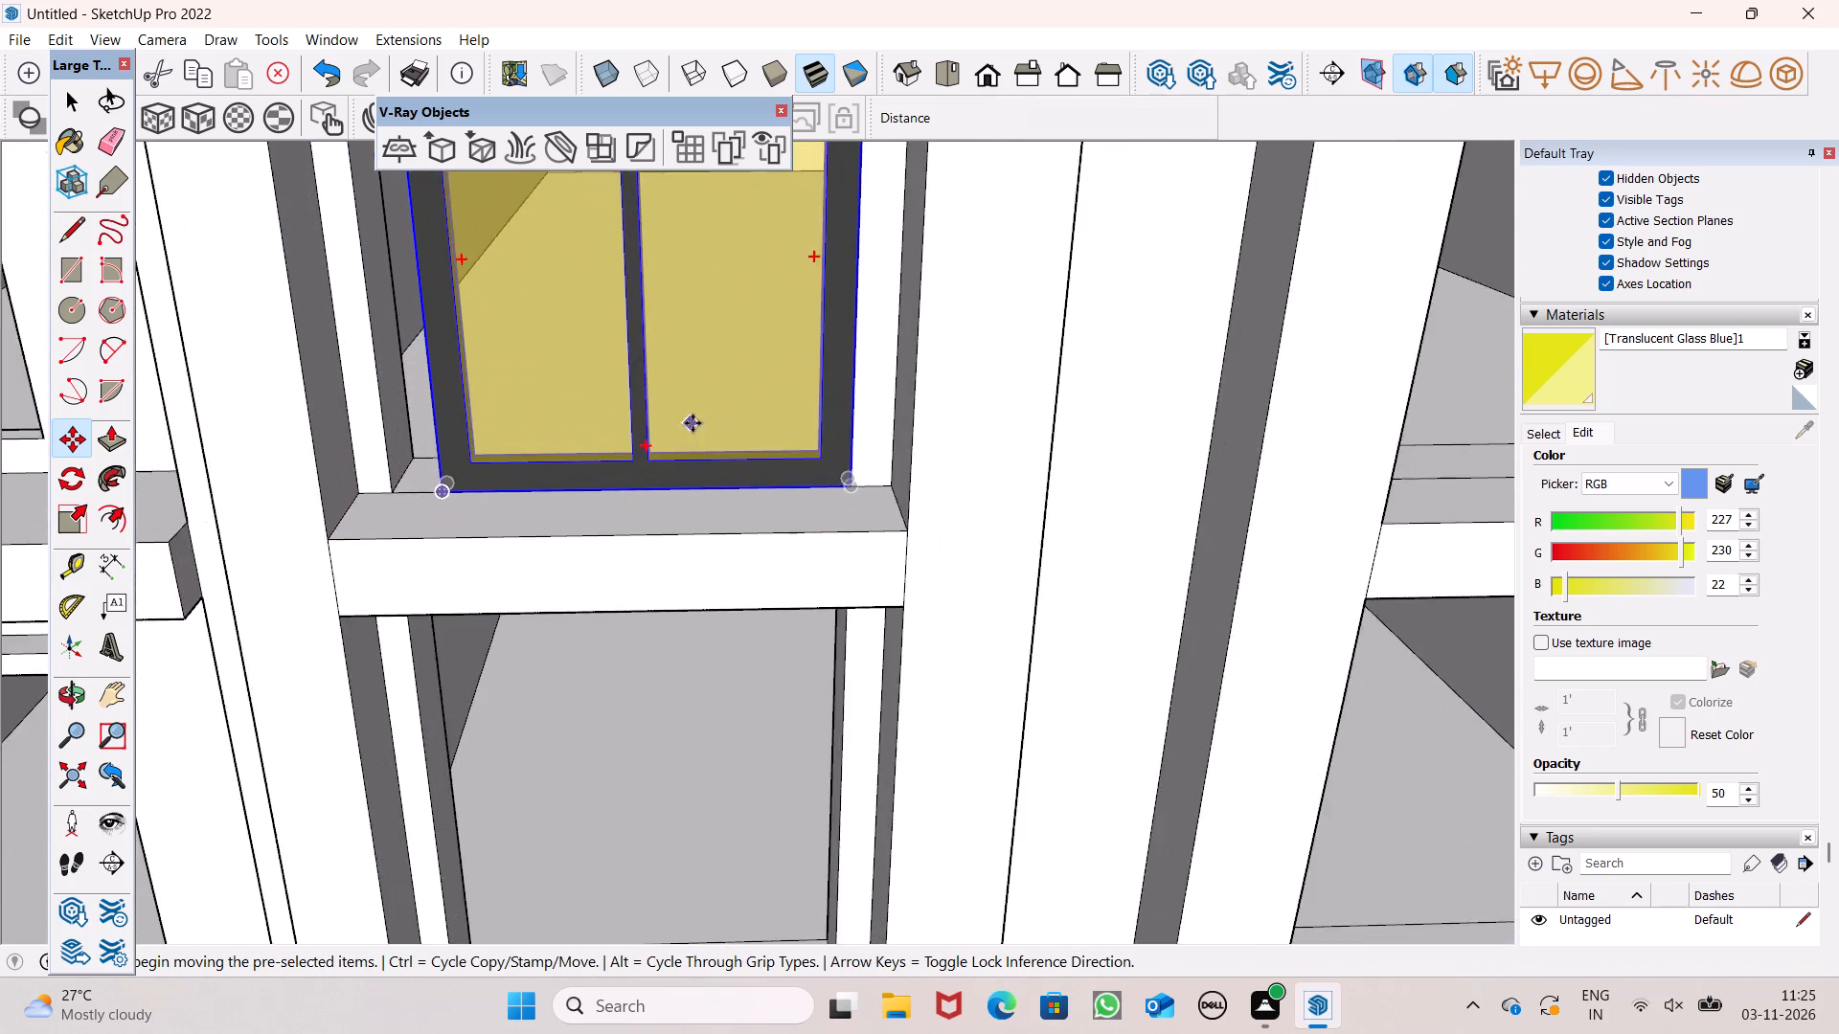
pyautogui.scroll(1, 782, 512)
pyautogui.moveTo(783, 512); pyautogui.dragTo(744, 611, button='middle')
pyautogui.scroll(1, 744, 610)
pyautogui.scroll(-5, 833, 512)
pyautogui.scroll(3, 833, 522)
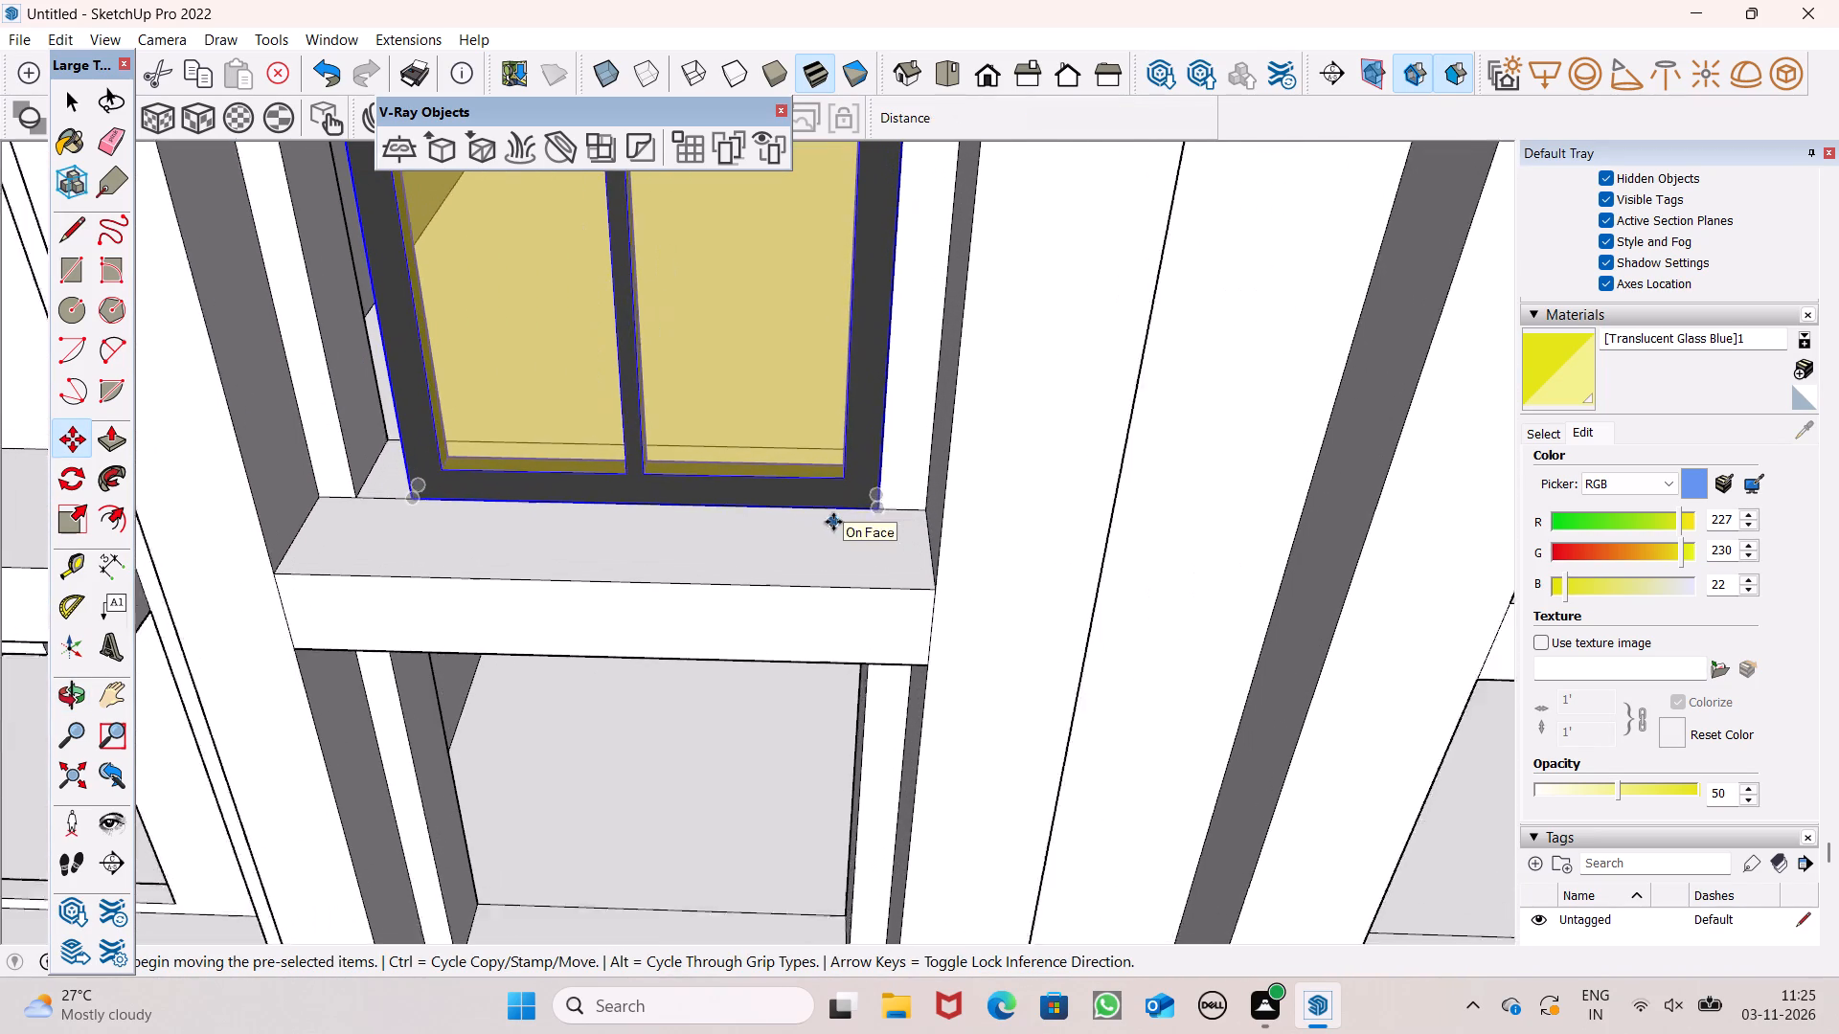
pyautogui.scroll(1, 833, 522)
pyautogui.moveTo(883, 515); pyautogui.dragTo(877, 504)
# Move the two-pane window by its lower corner deeper into the recess of the top-floor opening.
pyautogui.scroll(-6, 794, 434)
pyautogui.moveTo(785, 471); pyautogui.dragTo(799, 383, button='middle')
pyautogui.scroll(-3, 787, 442)
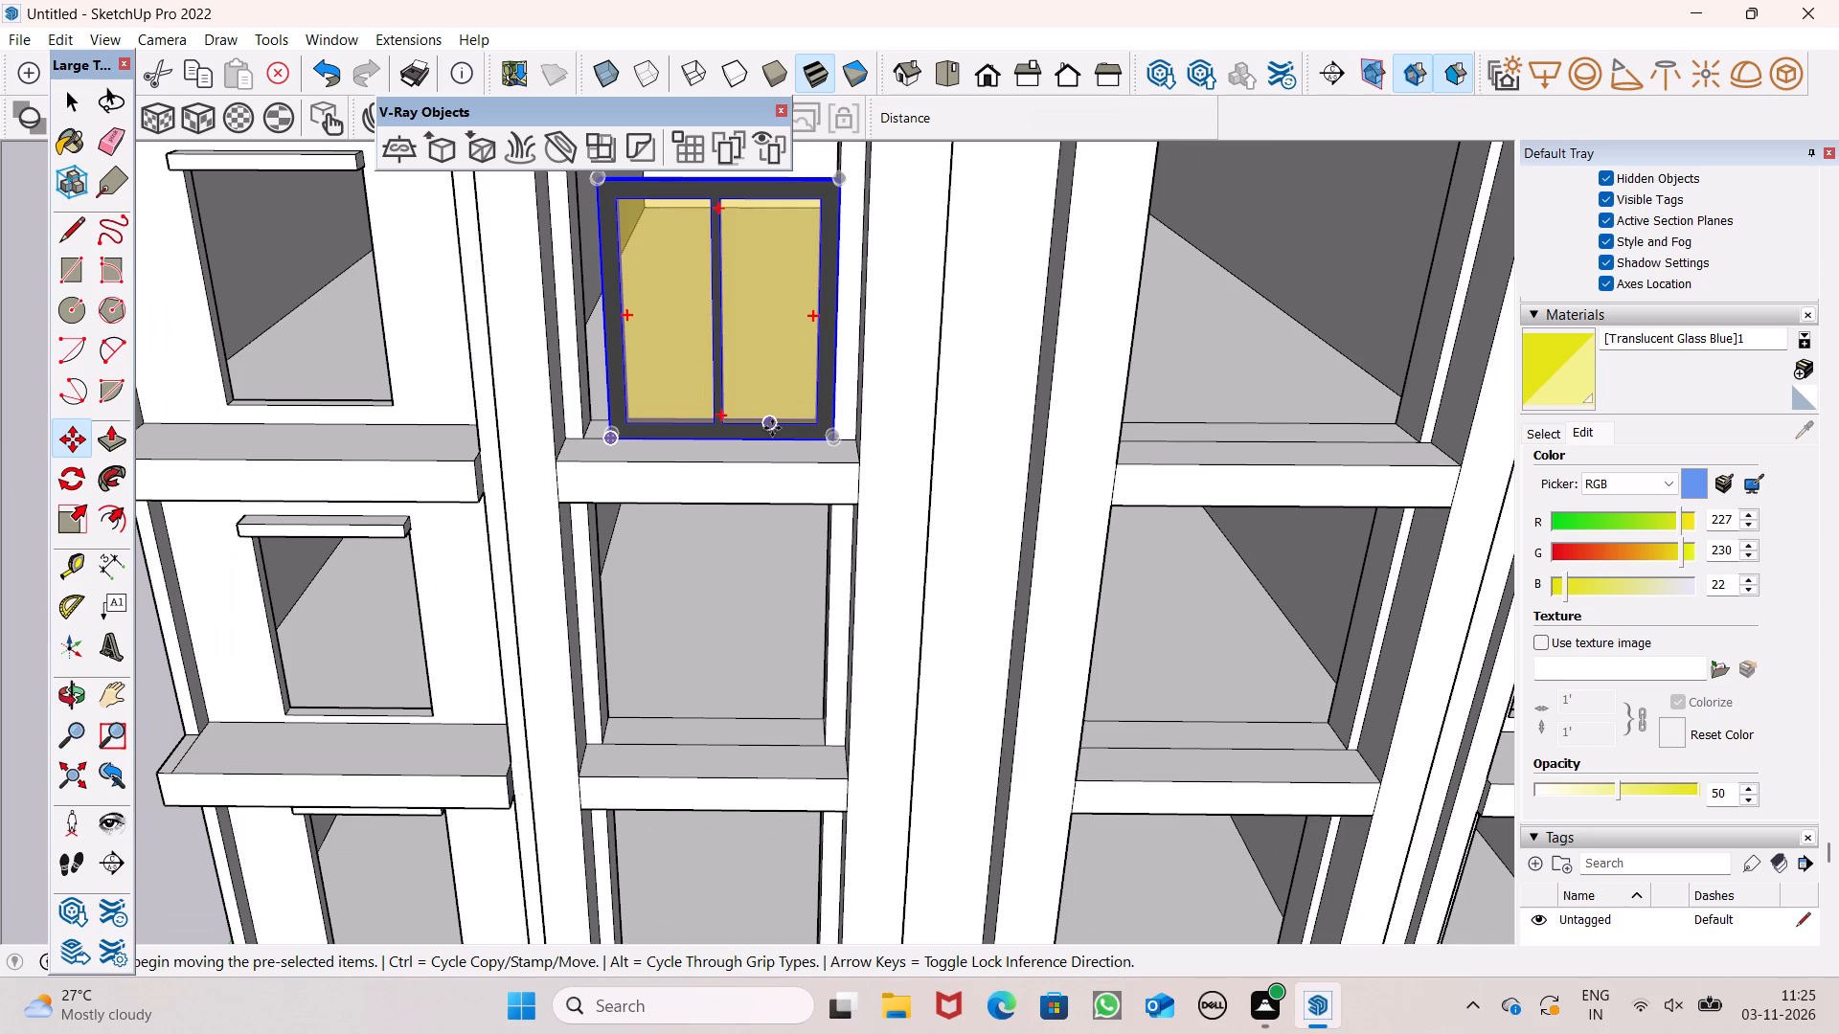
pyautogui.moveTo(675, 378); pyautogui.dragTo(700, 529, button='middle')
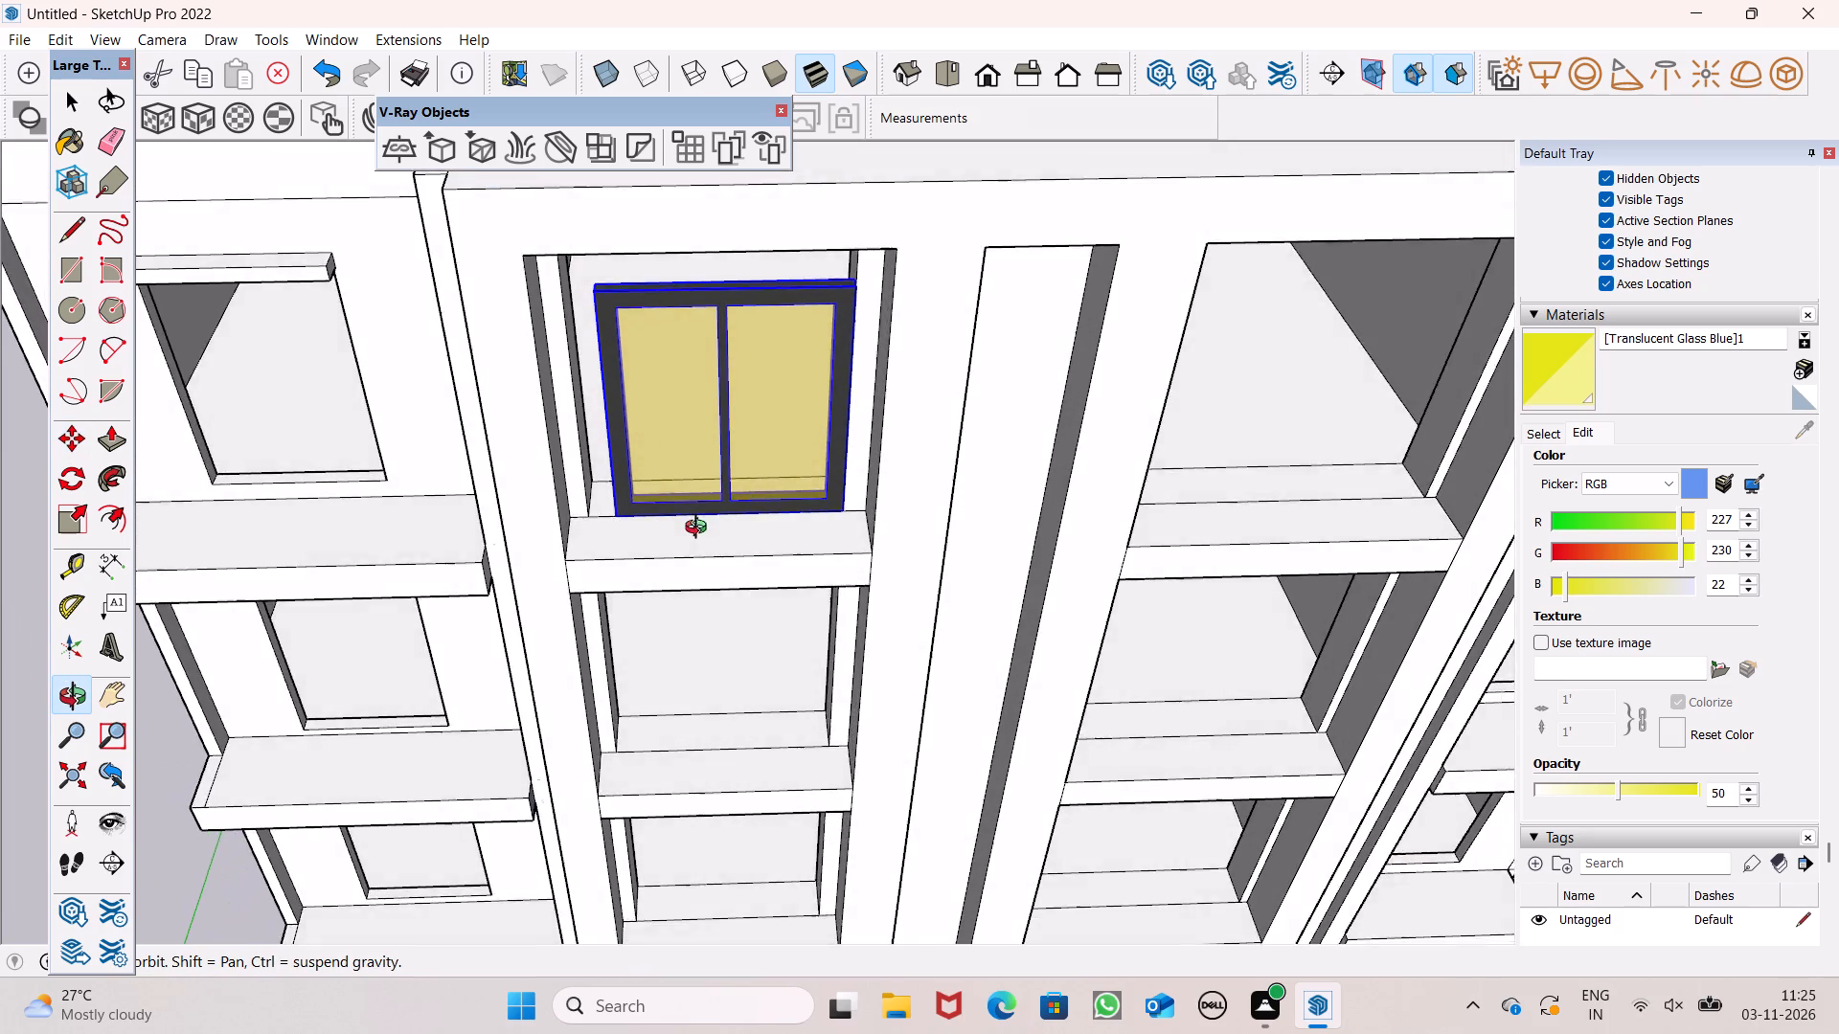
pyautogui.moveTo(700, 529); pyautogui.dragTo(700, 561, button='middle')
pyautogui.scroll(7, 723, 506)
pyautogui.scroll(7, 925, 542)
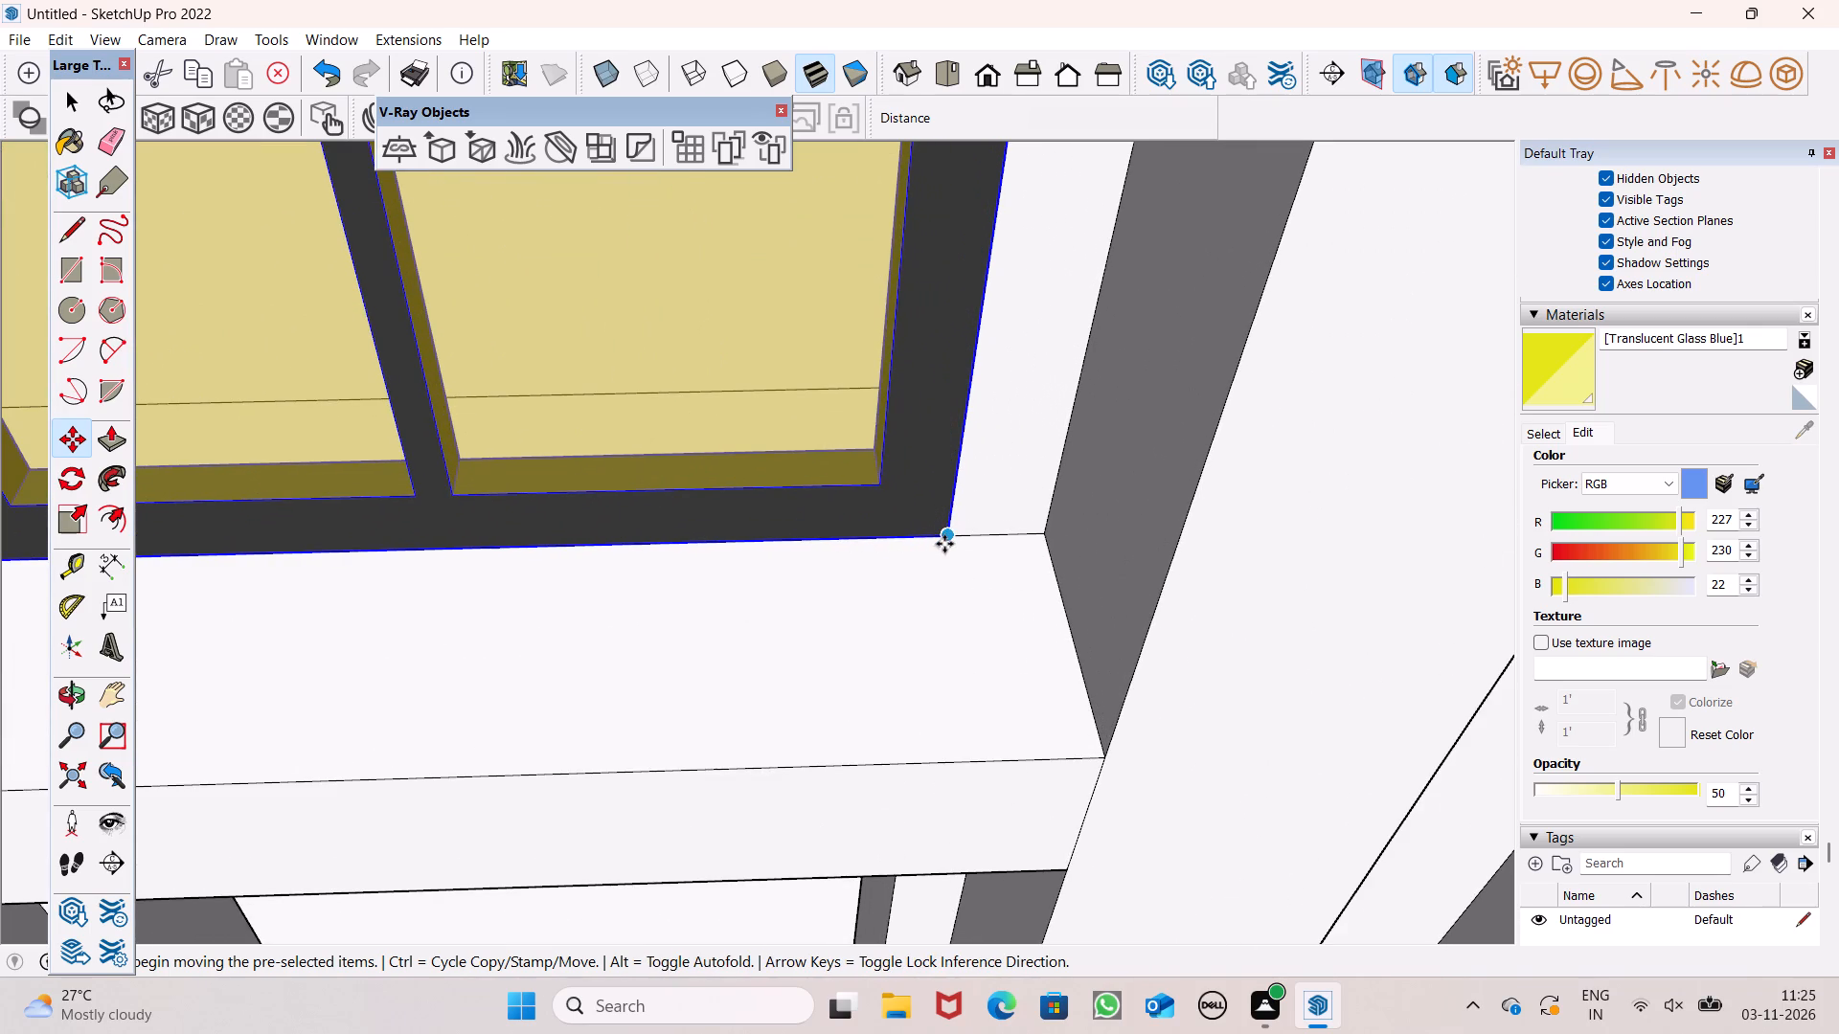
pyautogui.moveTo(944, 544); pyautogui.dragTo(929, 459)
# Examine how the two-pane window sits within the top-floor opening and the gaps around its frame.
pyautogui.scroll(-9, 905, 503)
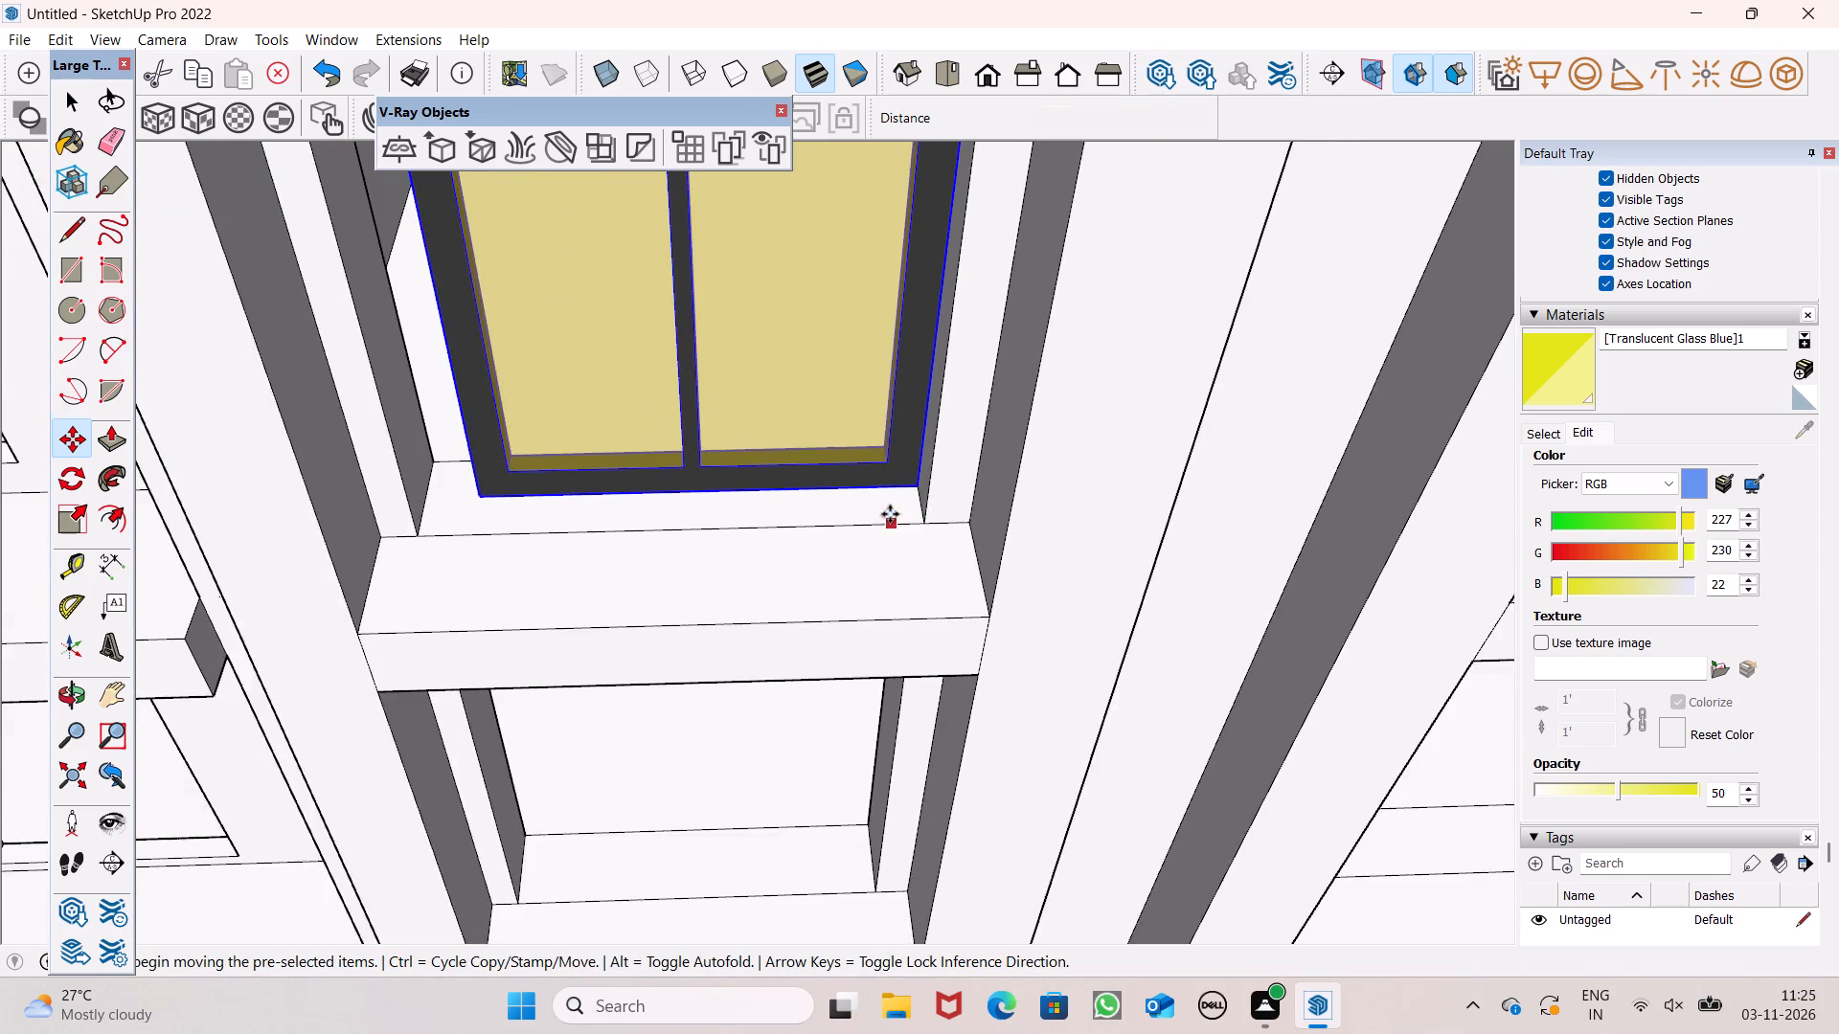
pyautogui.scroll(-5, 890, 514)
pyautogui.scroll(1, 888, 528)
pyautogui.moveTo(888, 528); pyautogui.dragTo(899, 346, button='middle')
pyautogui.scroll(-7, 877, 447)
pyautogui.scroll(6, 781, 302)
pyautogui.scroll(-2, 642, 390)
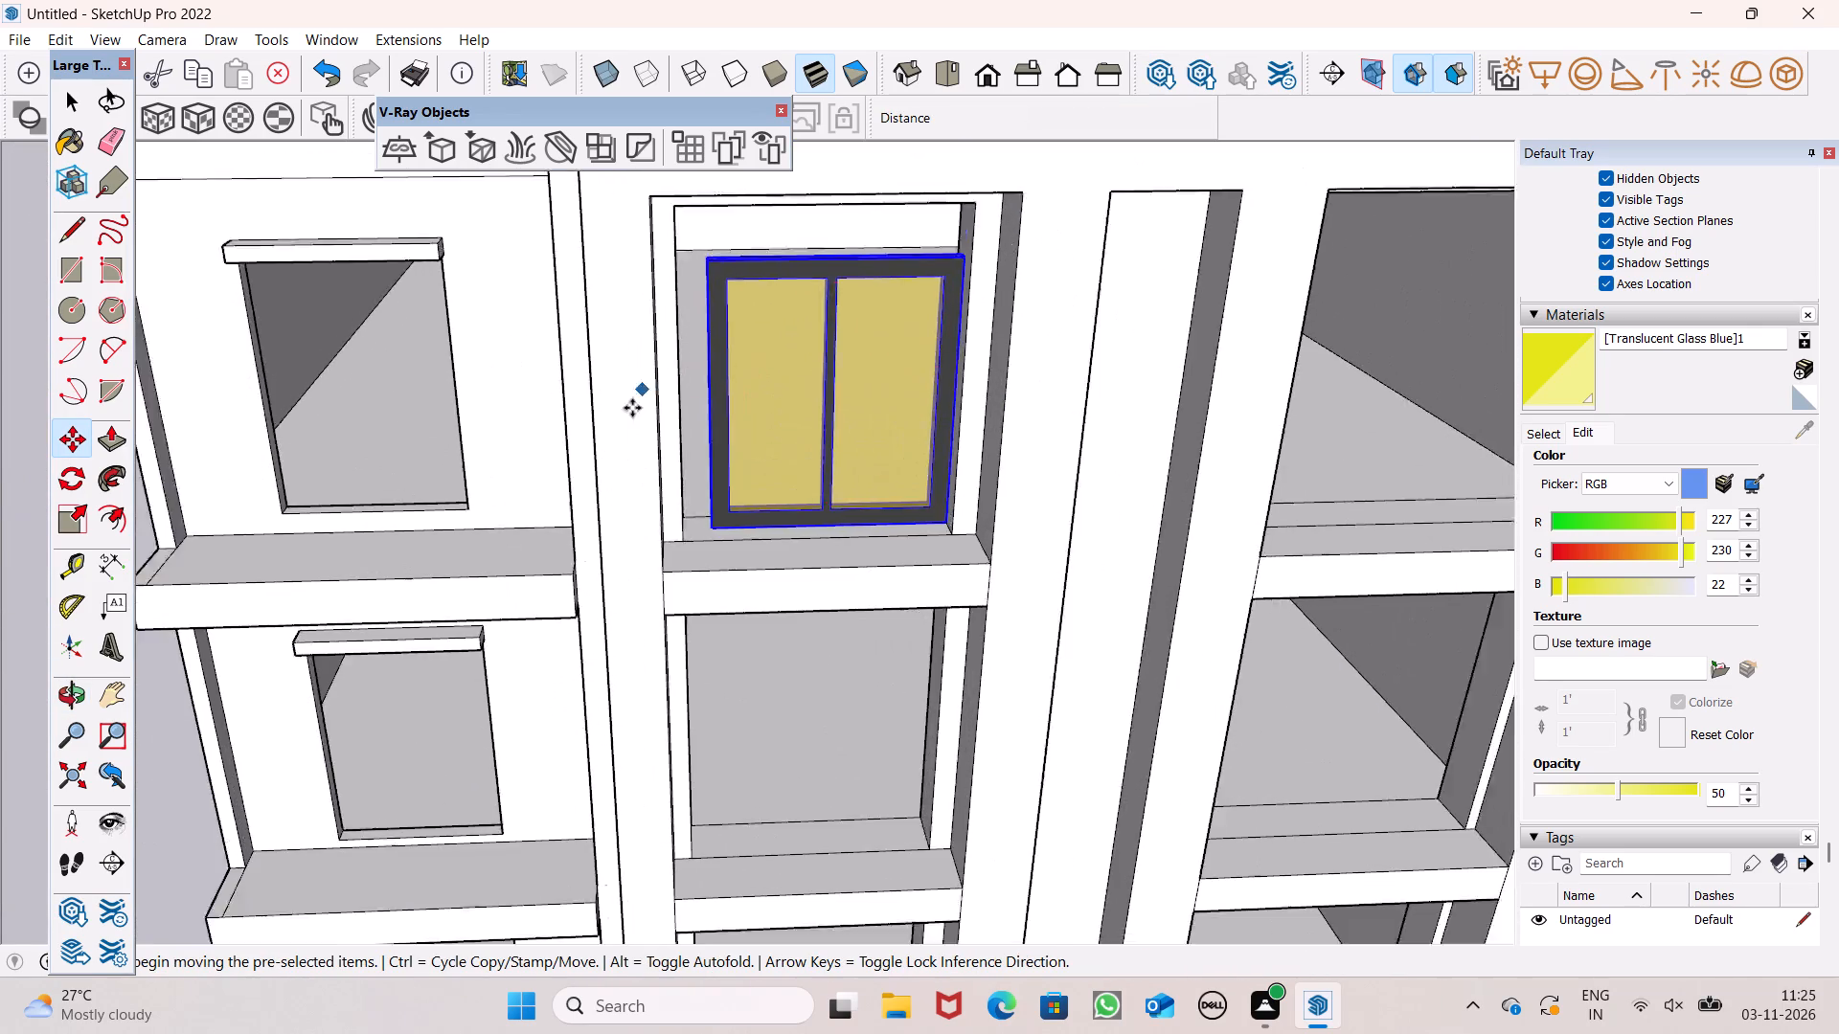
pyautogui.scroll(-3, 632, 408)
pyautogui.scroll(7, 731, 256)
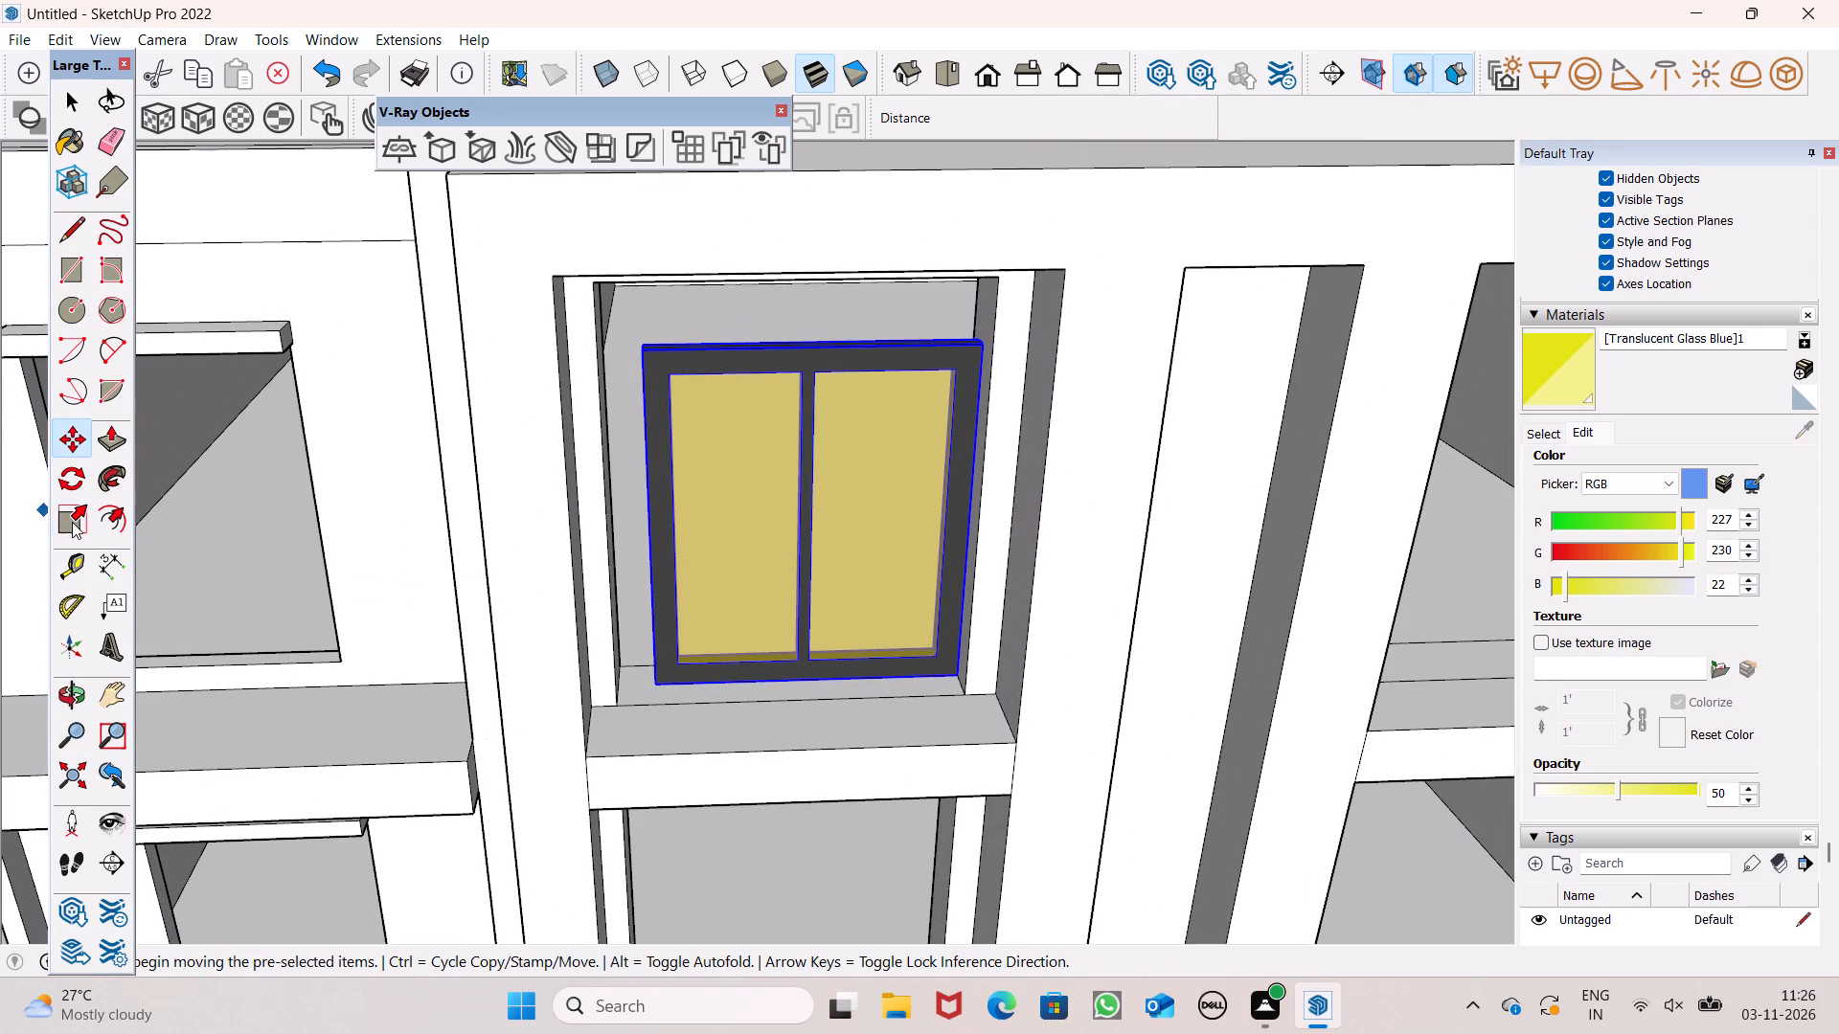
# Scale the two-pane window taller from its top edge to reach the head of the top-floor opening.
pyautogui.click(72, 522)
pyautogui.scroll(6, 761, 255)
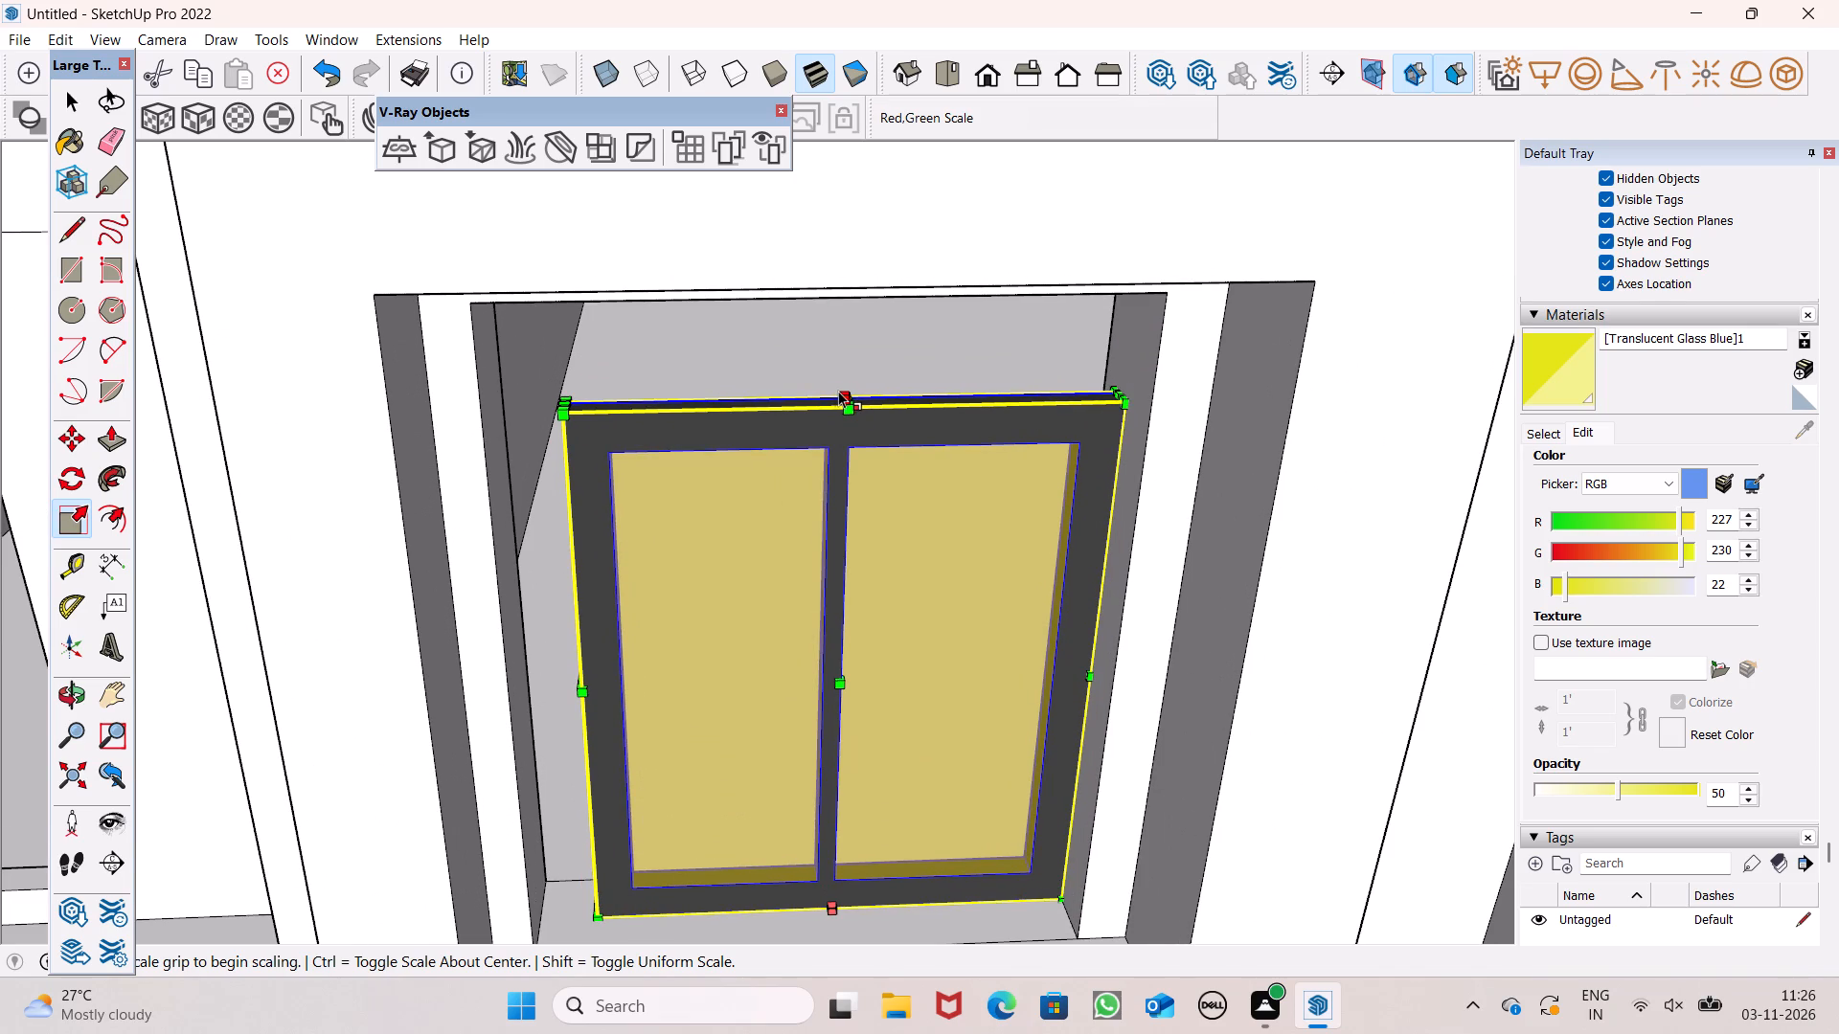
pyautogui.moveTo(846, 396); pyautogui.dragTo(802, 310)
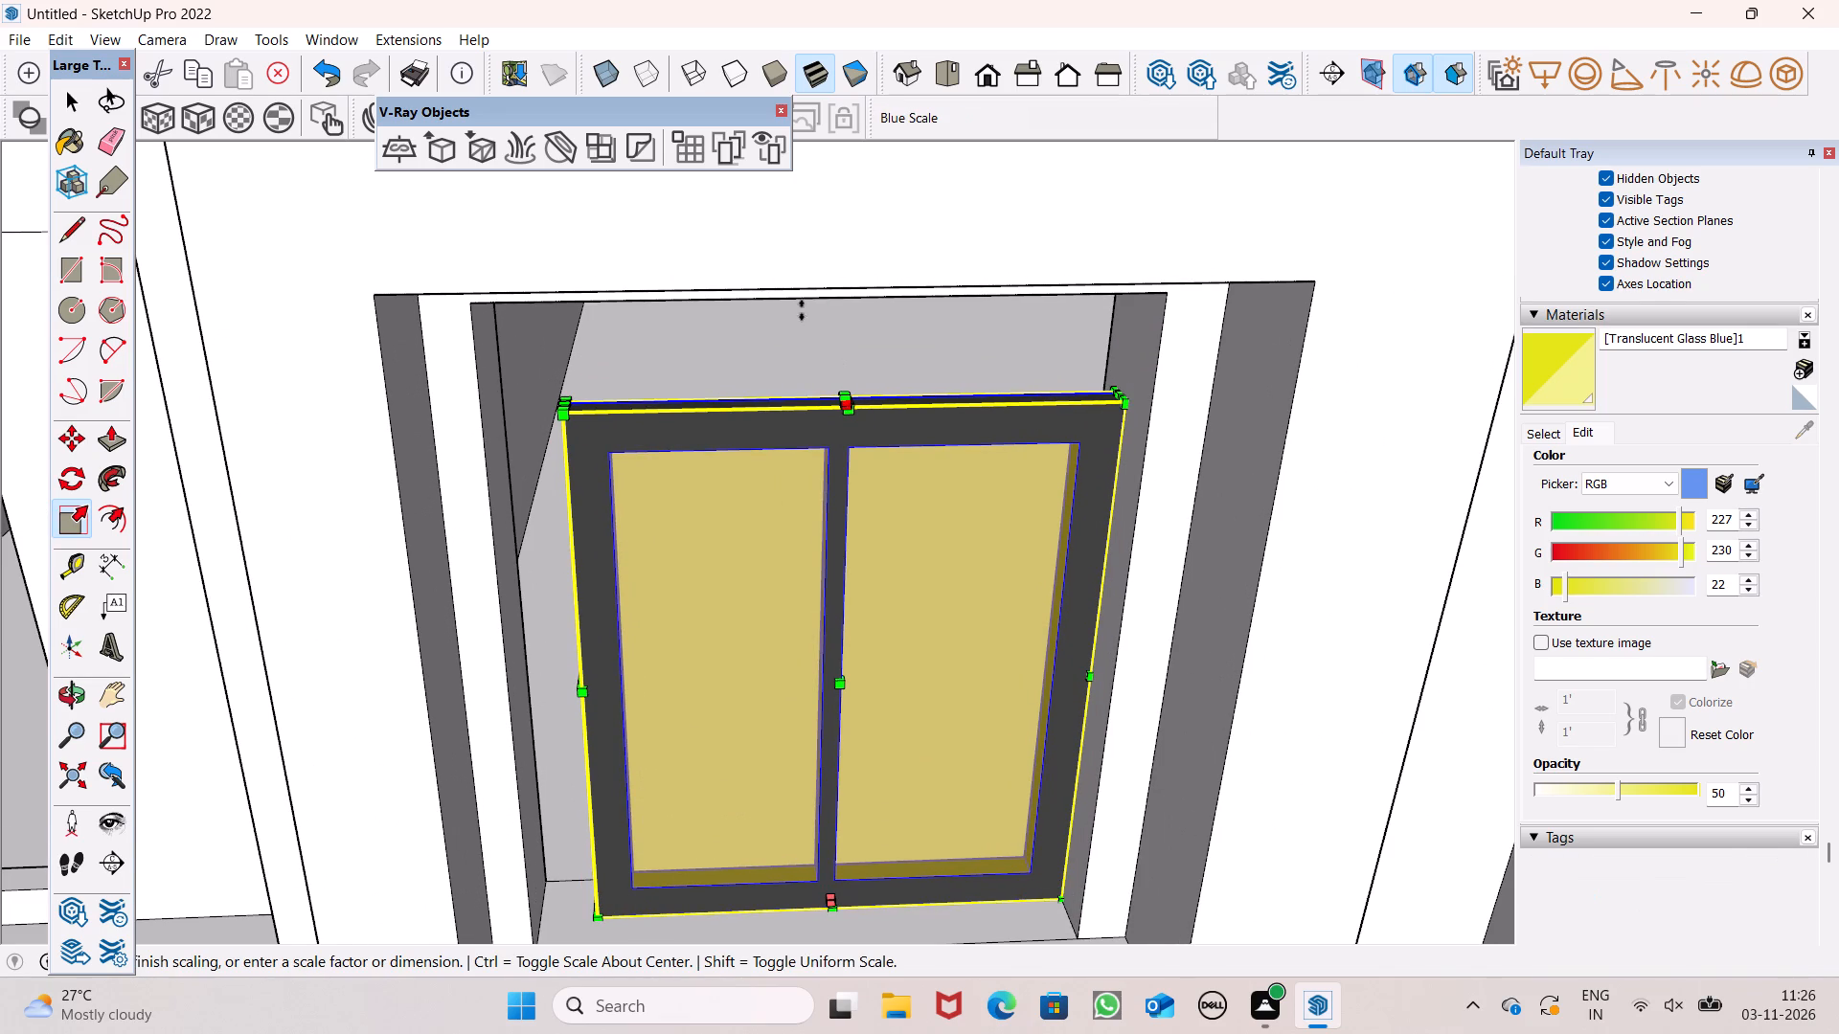
pyautogui.moveTo(802, 310); pyautogui.dragTo(789, 300)
pyautogui.scroll(-4, 783, 353)
# Scale the two-pane window wider by a factor of about 1.1 so it meets the left jamb of the top-floor opening.
pyautogui.moveTo(780, 402); pyautogui.dragTo(837, 319, button='middle')
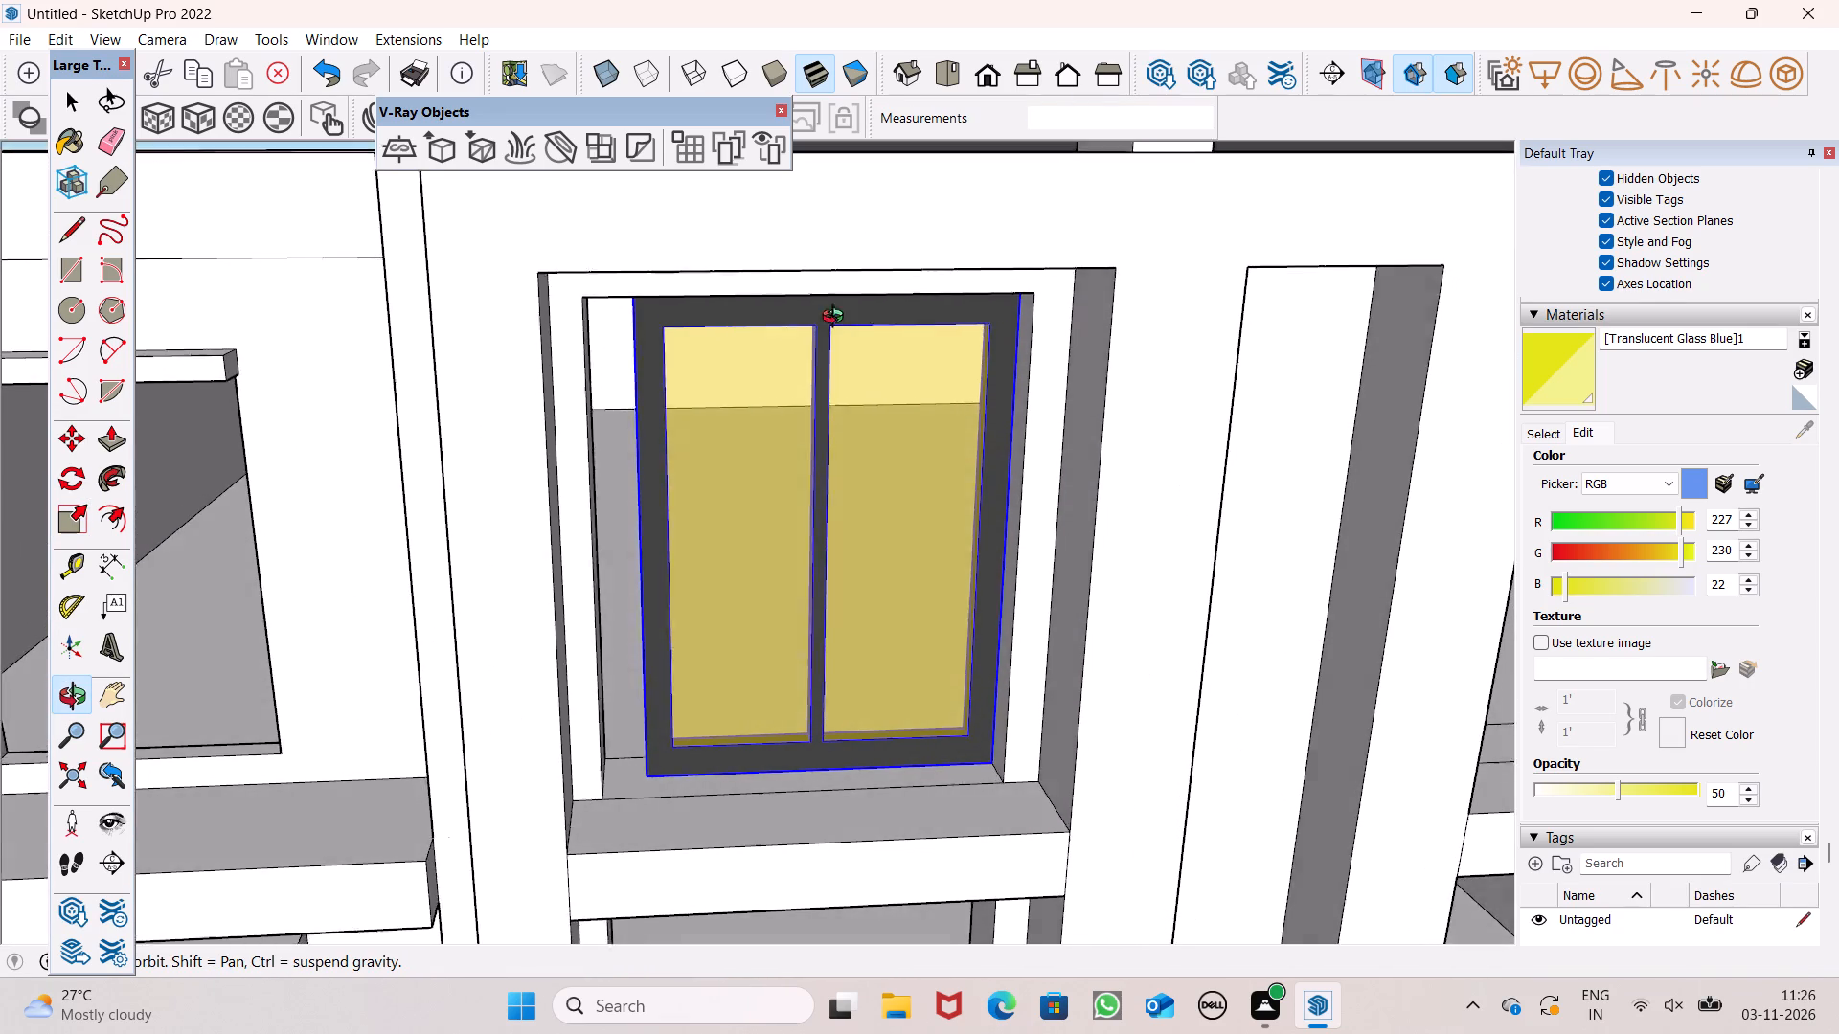
pyautogui.moveTo(837, 319); pyautogui.dragTo(868, 310, button='middle')
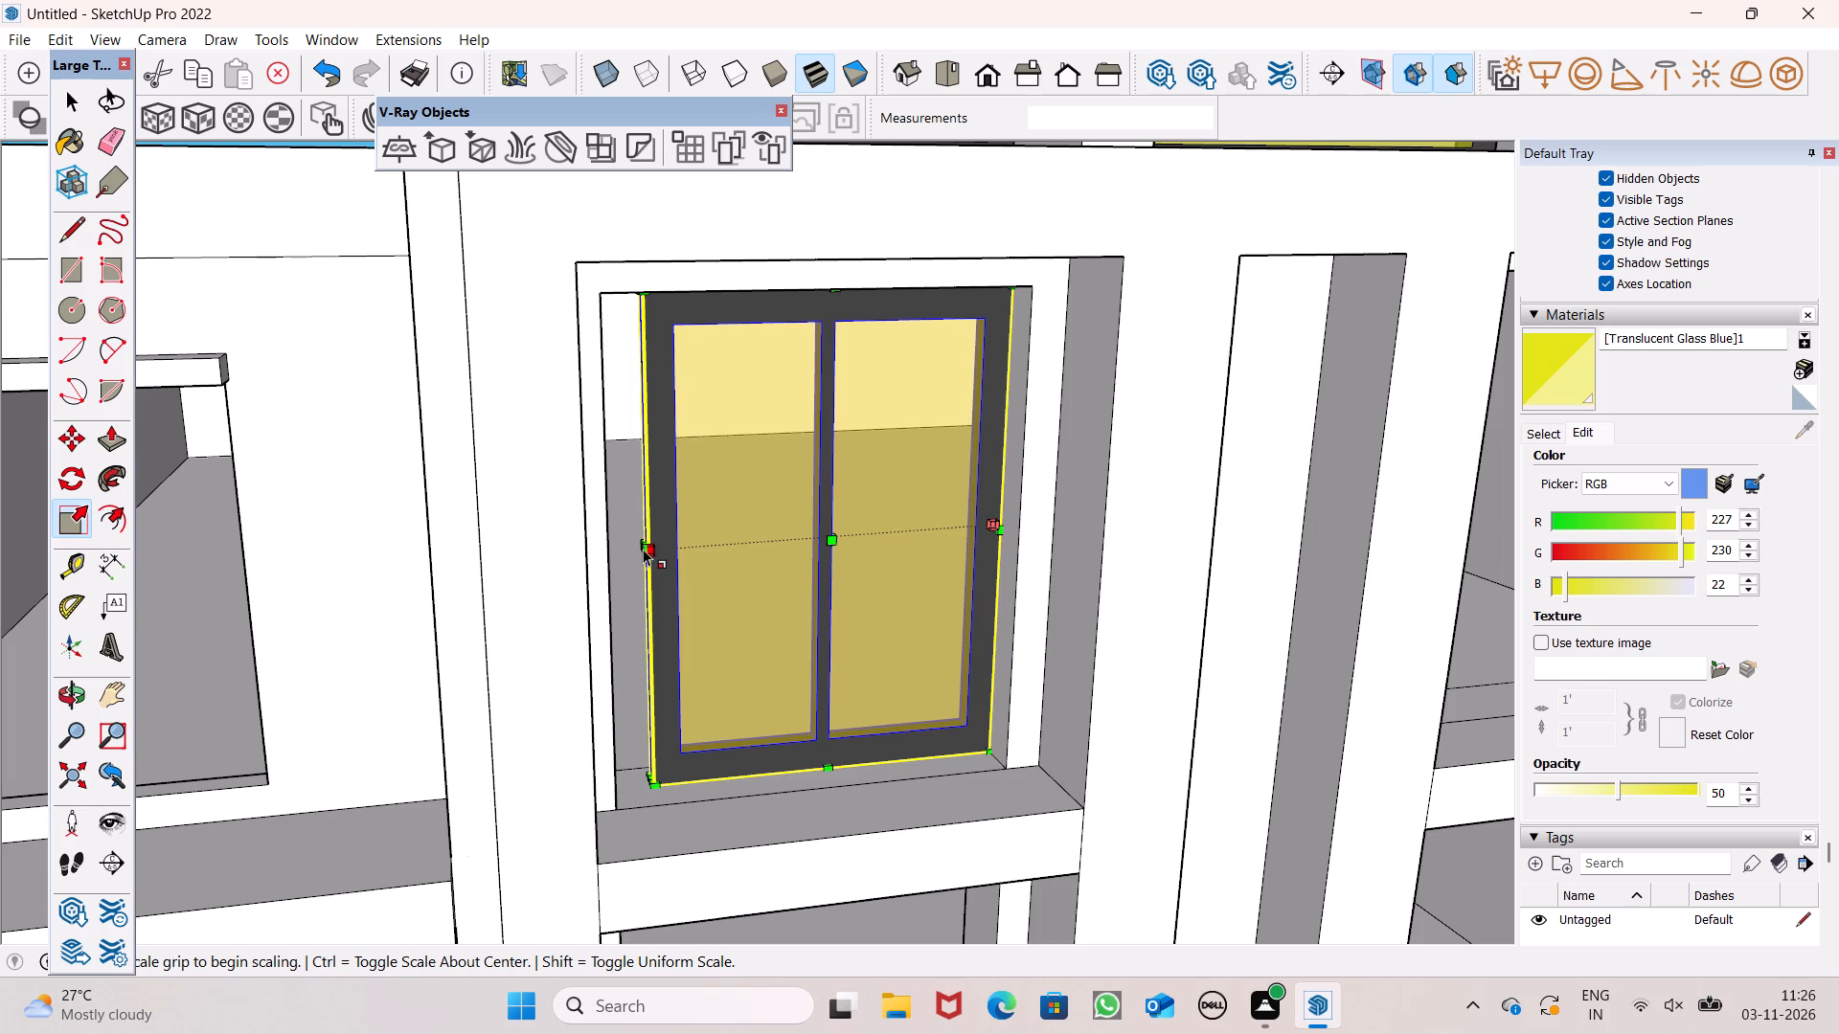
pyautogui.scroll(7, 642, 529)
pyautogui.scroll(-3, 642, 528)
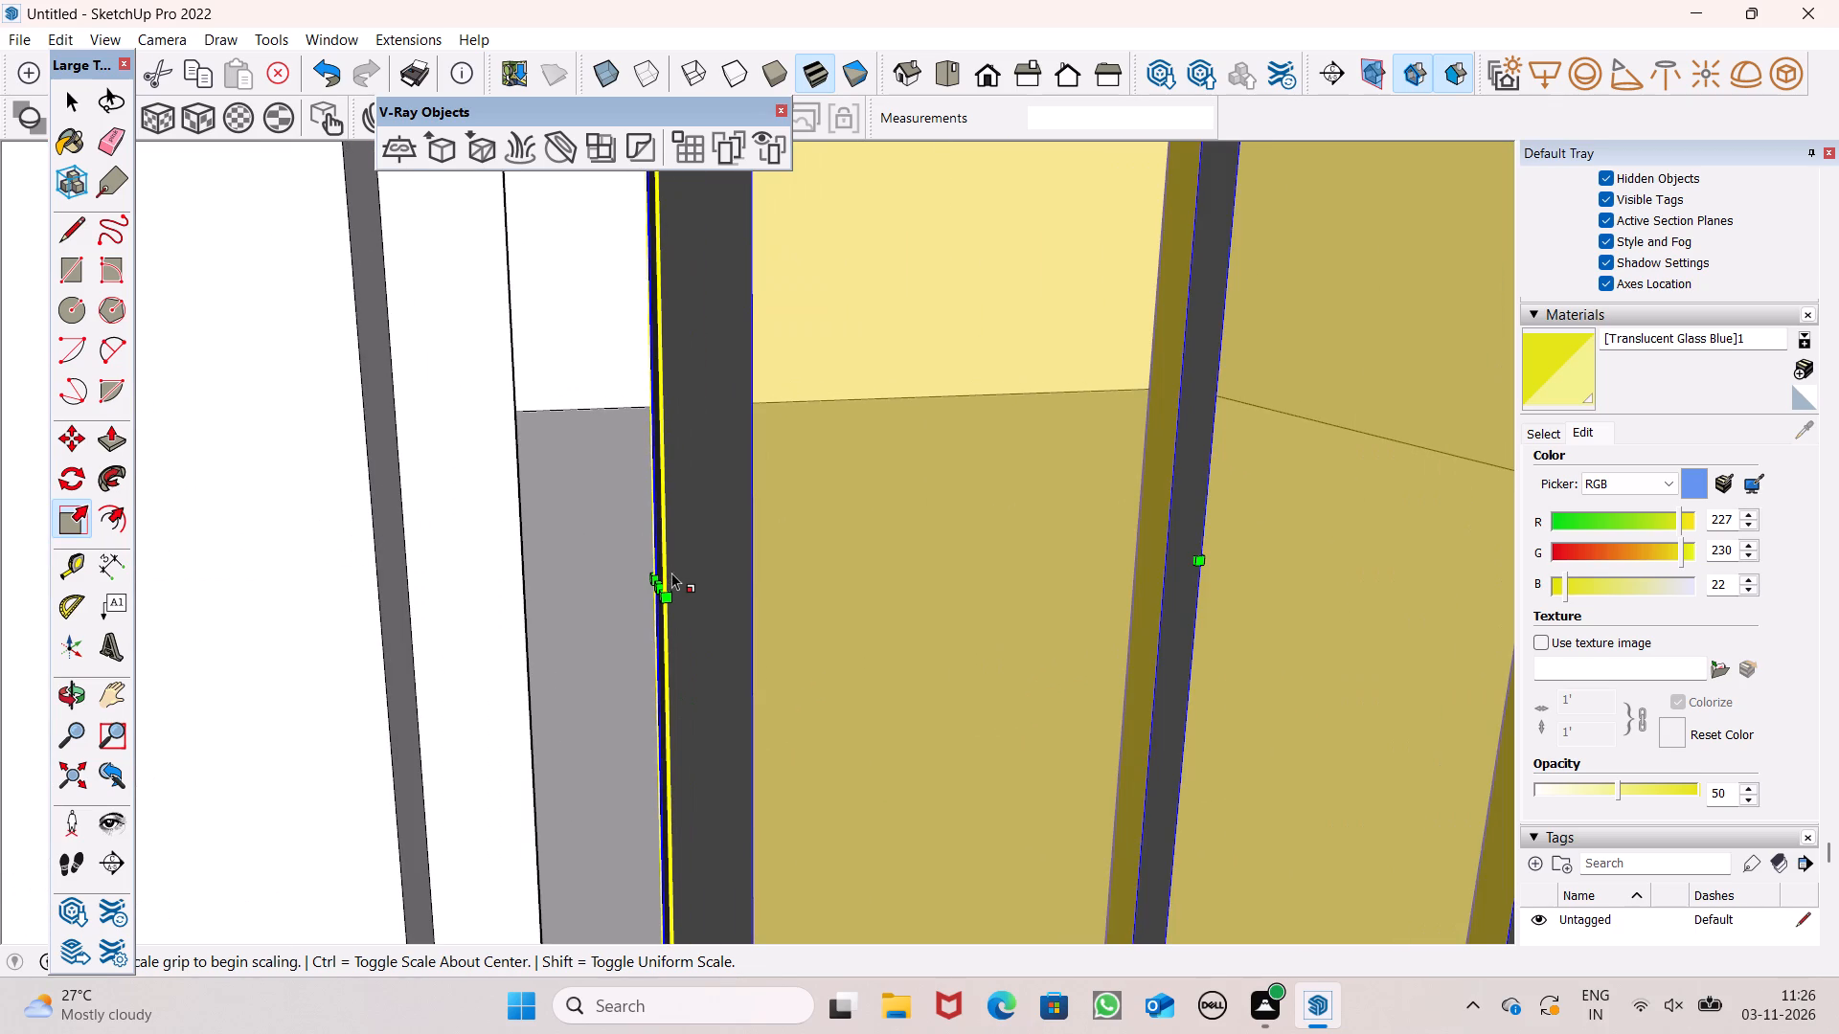
pyautogui.moveTo(656, 580); pyautogui.dragTo(542, 602)
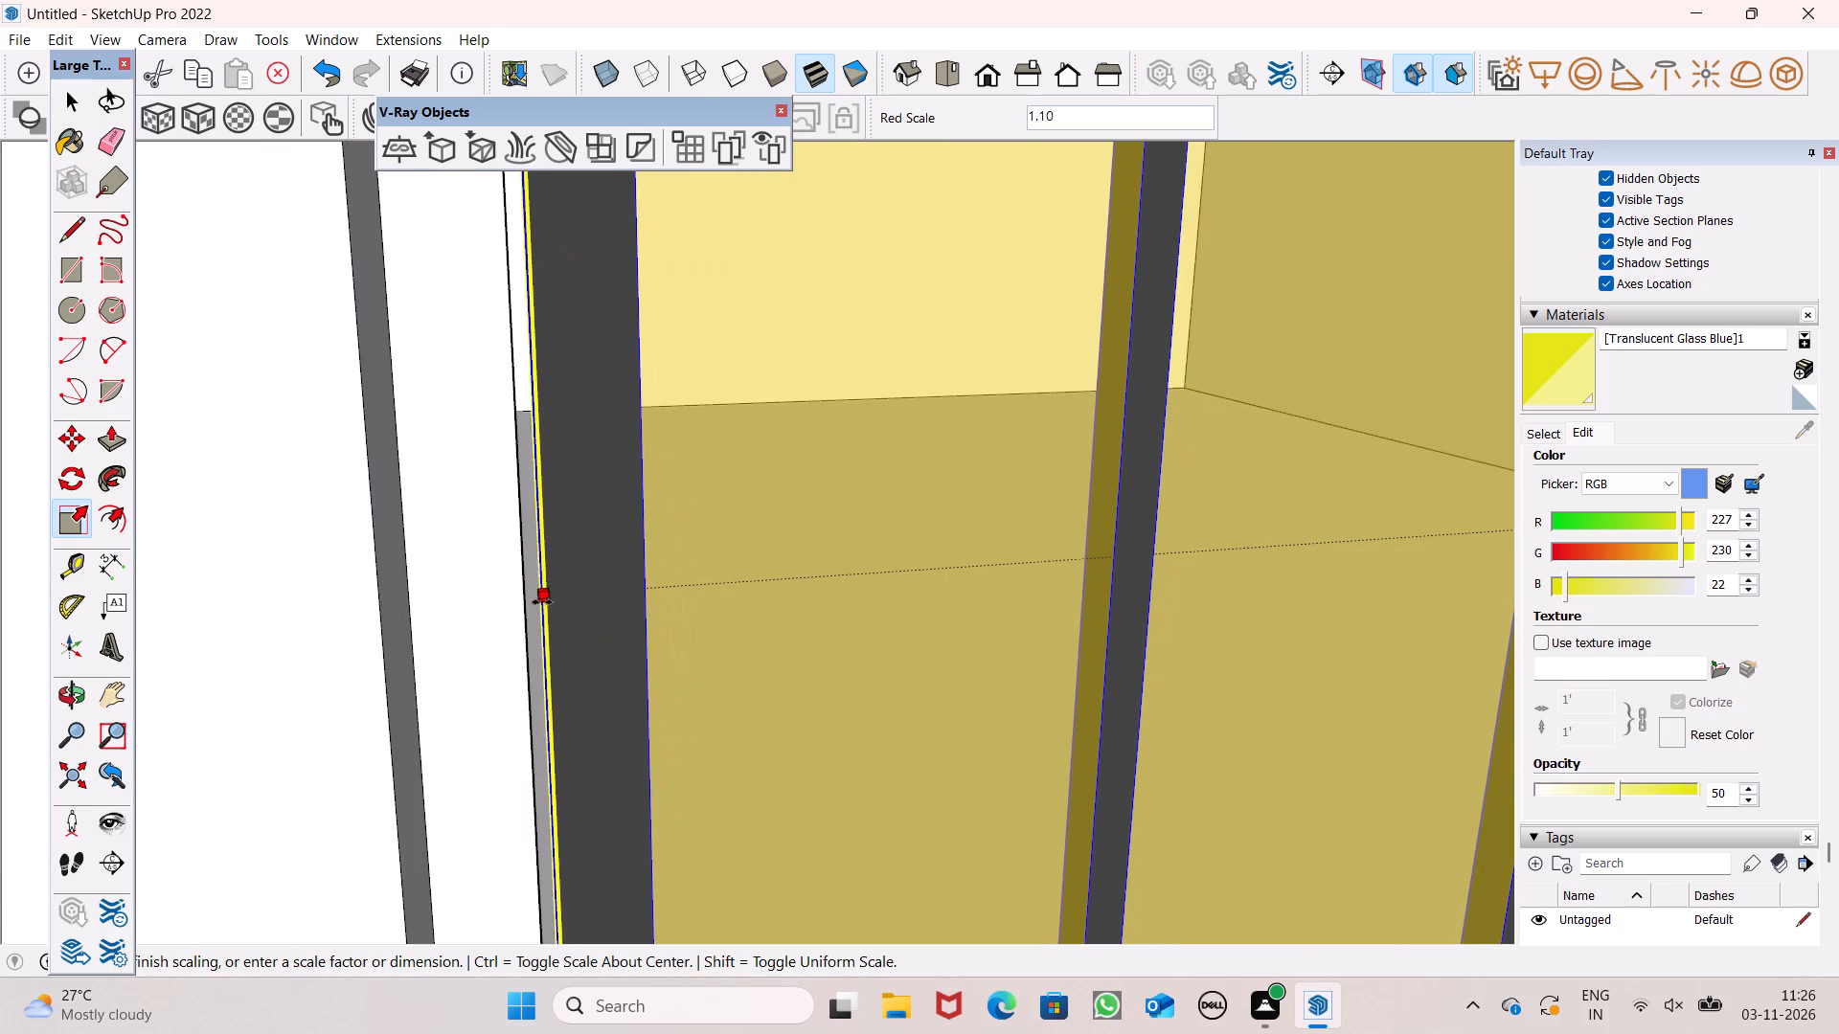
pyautogui.moveTo(542, 602); pyautogui.dragTo(521, 605)
pyautogui.scroll(-4, 487, 460)
pyautogui.moveTo(681, 479); pyautogui.dragTo(486, 495, button='middle')
pyautogui.scroll(-6, 545, 378)
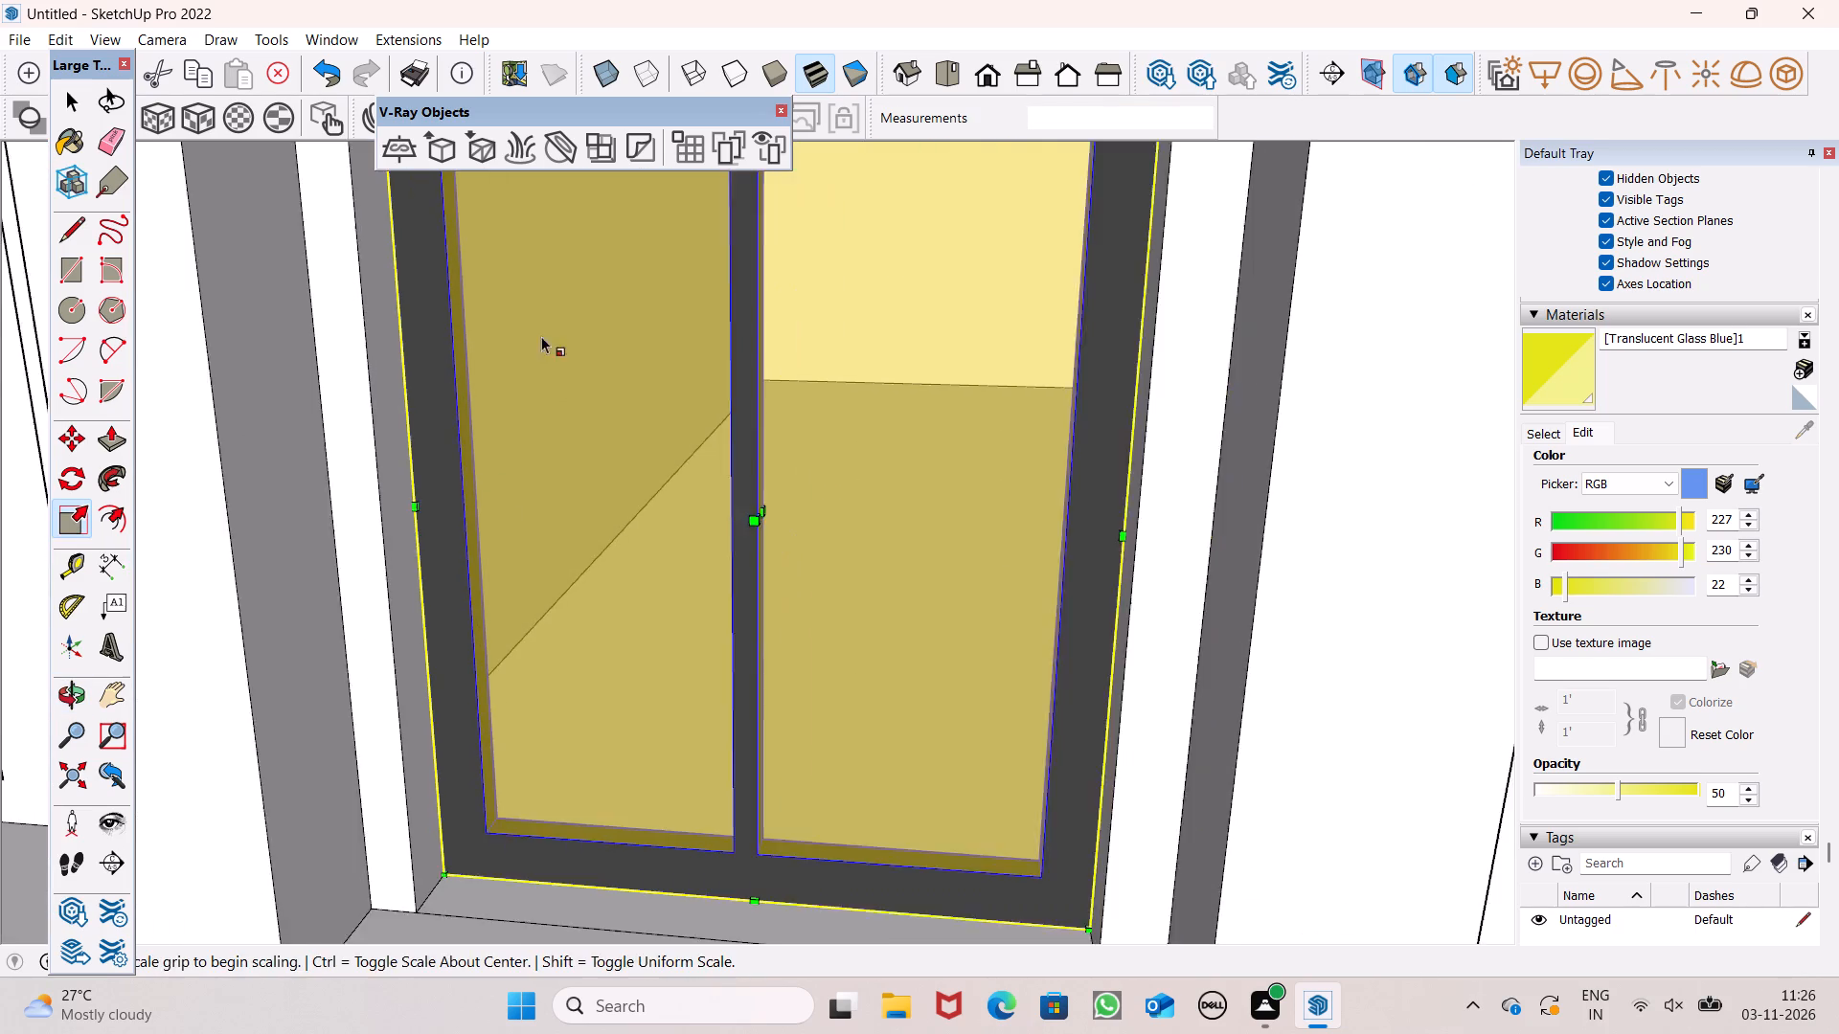
pyautogui.press('space')
pyautogui.scroll(-7, 180, 458)
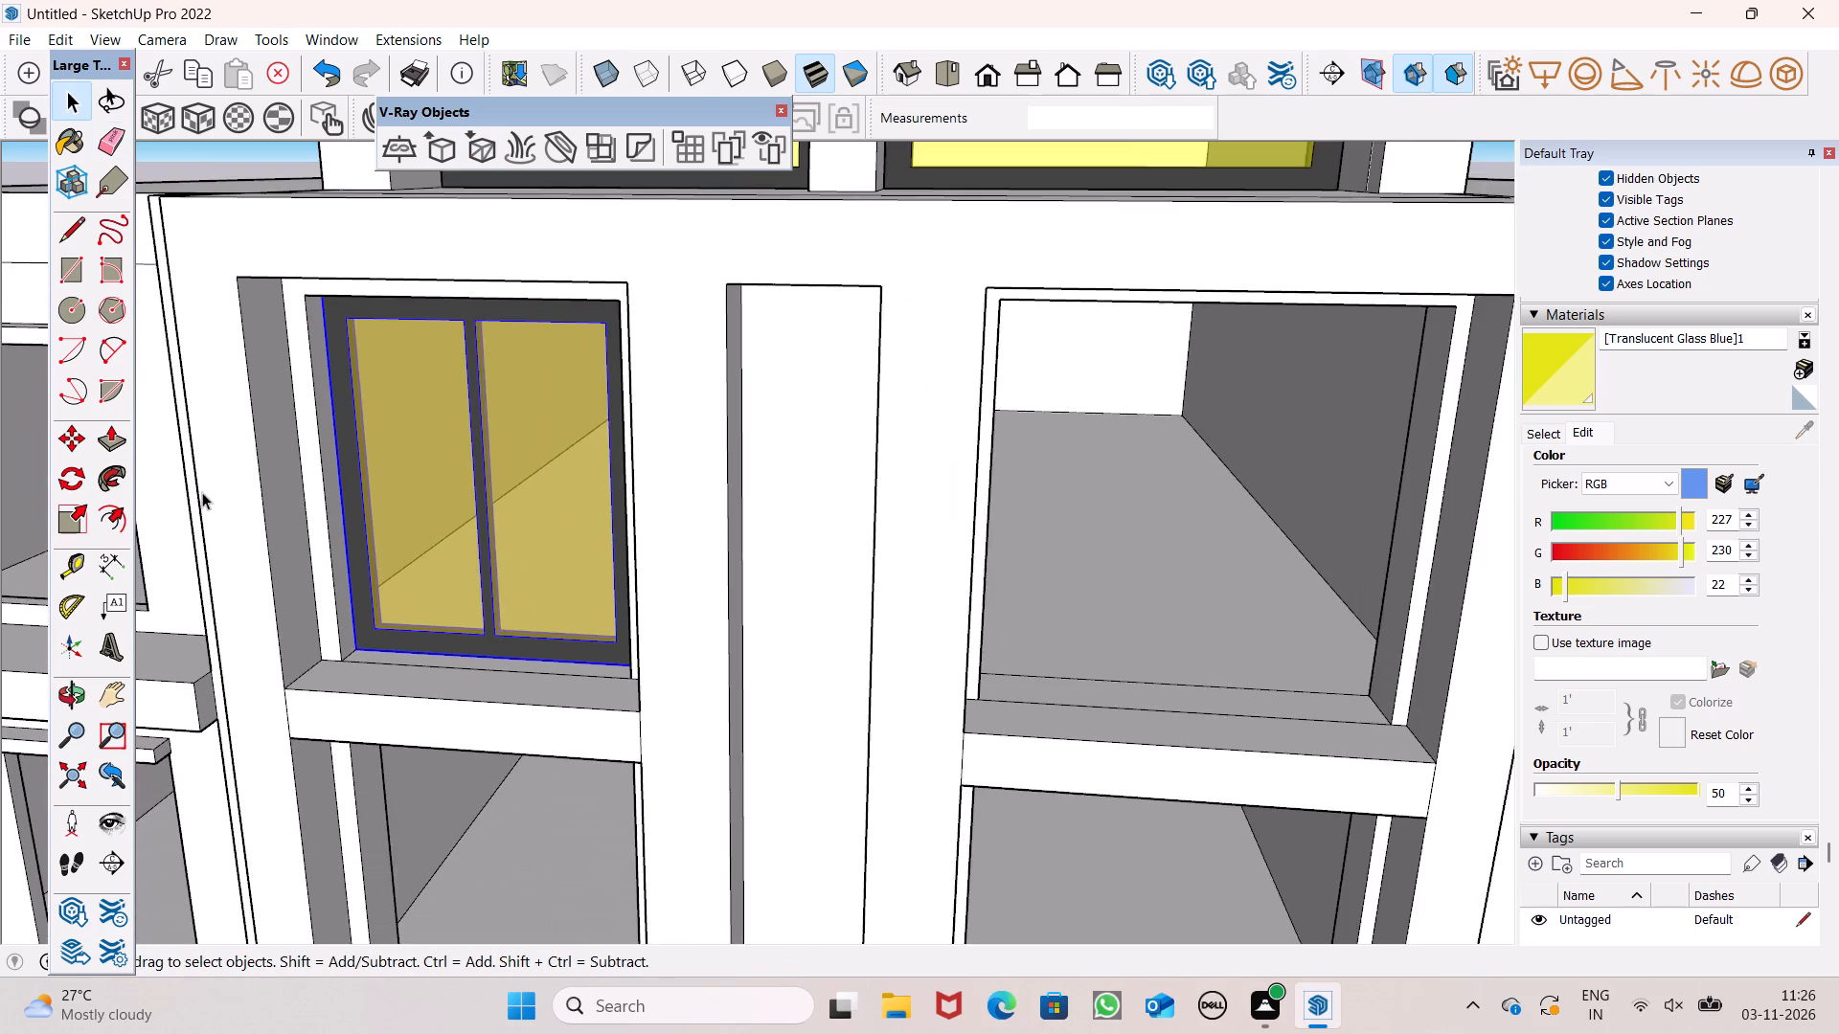
pyautogui.scroll(-3, 202, 492)
pyautogui.scroll(1, 202, 492)
pyautogui.scroll(-2, 202, 492)
pyautogui.scroll(-6, 515, 422)
pyautogui.scroll(-6, 681, 404)
pyautogui.click(343, 393)
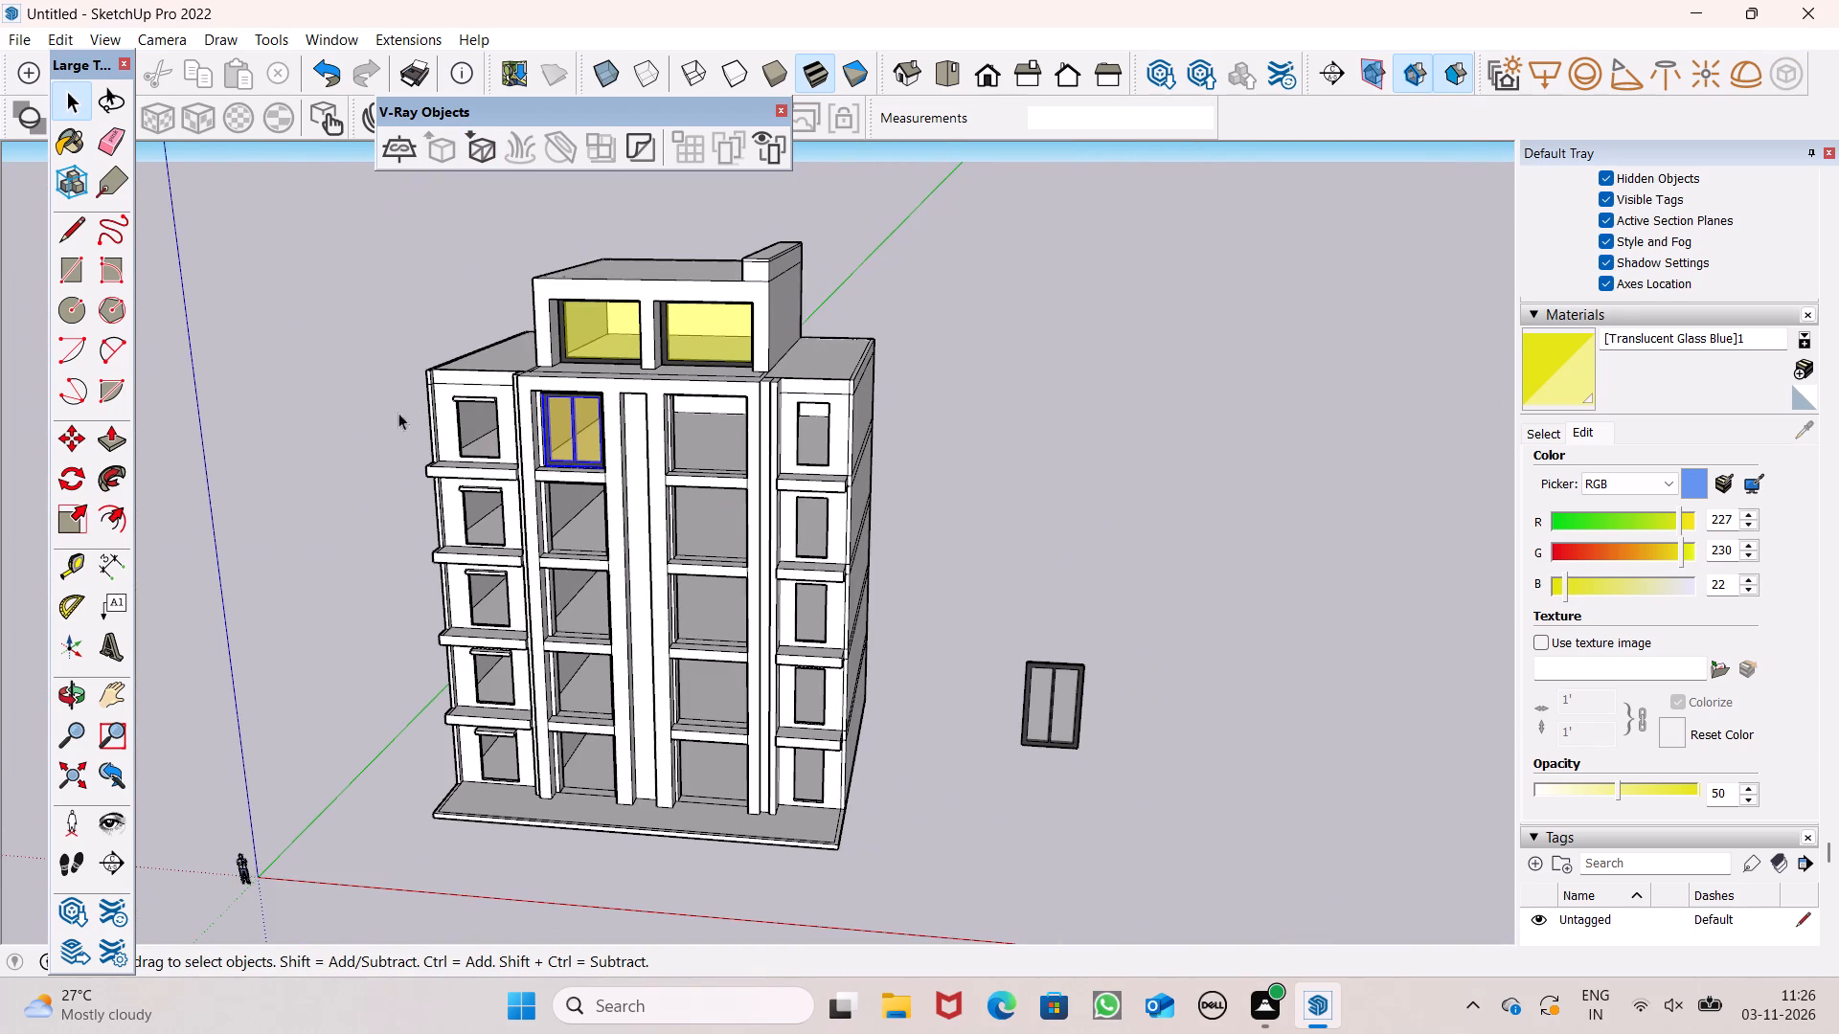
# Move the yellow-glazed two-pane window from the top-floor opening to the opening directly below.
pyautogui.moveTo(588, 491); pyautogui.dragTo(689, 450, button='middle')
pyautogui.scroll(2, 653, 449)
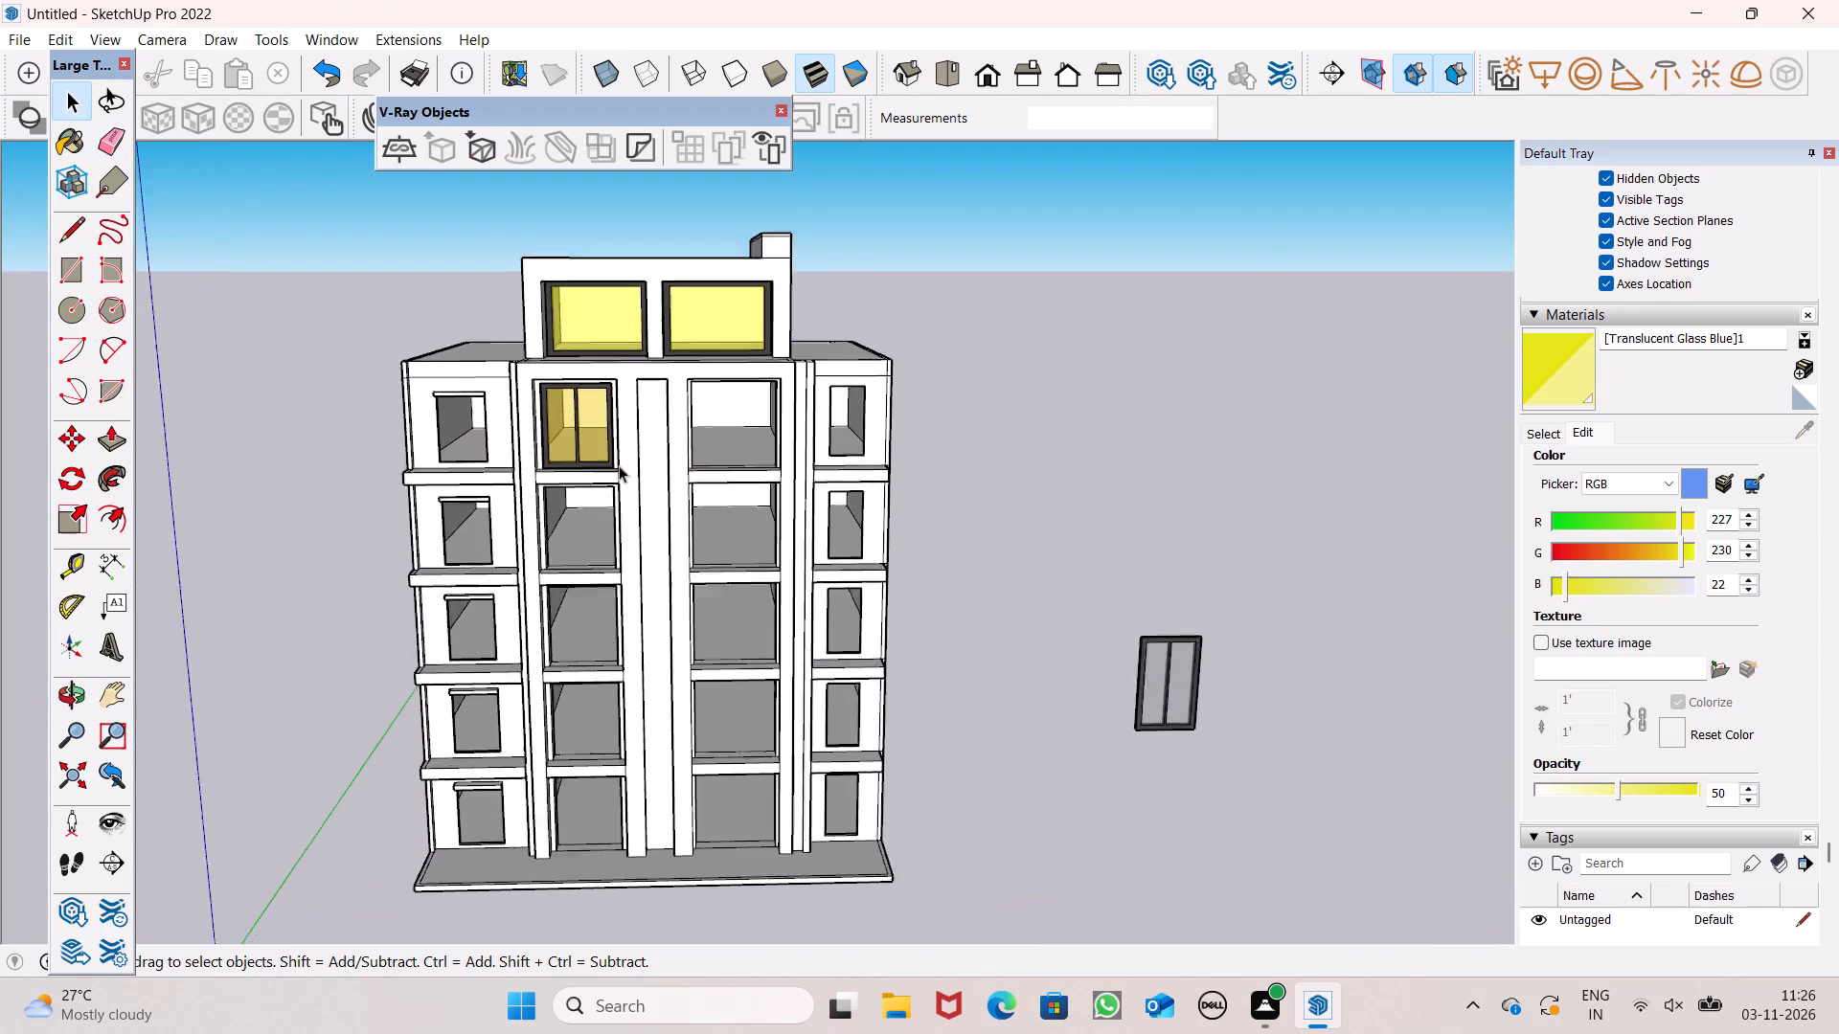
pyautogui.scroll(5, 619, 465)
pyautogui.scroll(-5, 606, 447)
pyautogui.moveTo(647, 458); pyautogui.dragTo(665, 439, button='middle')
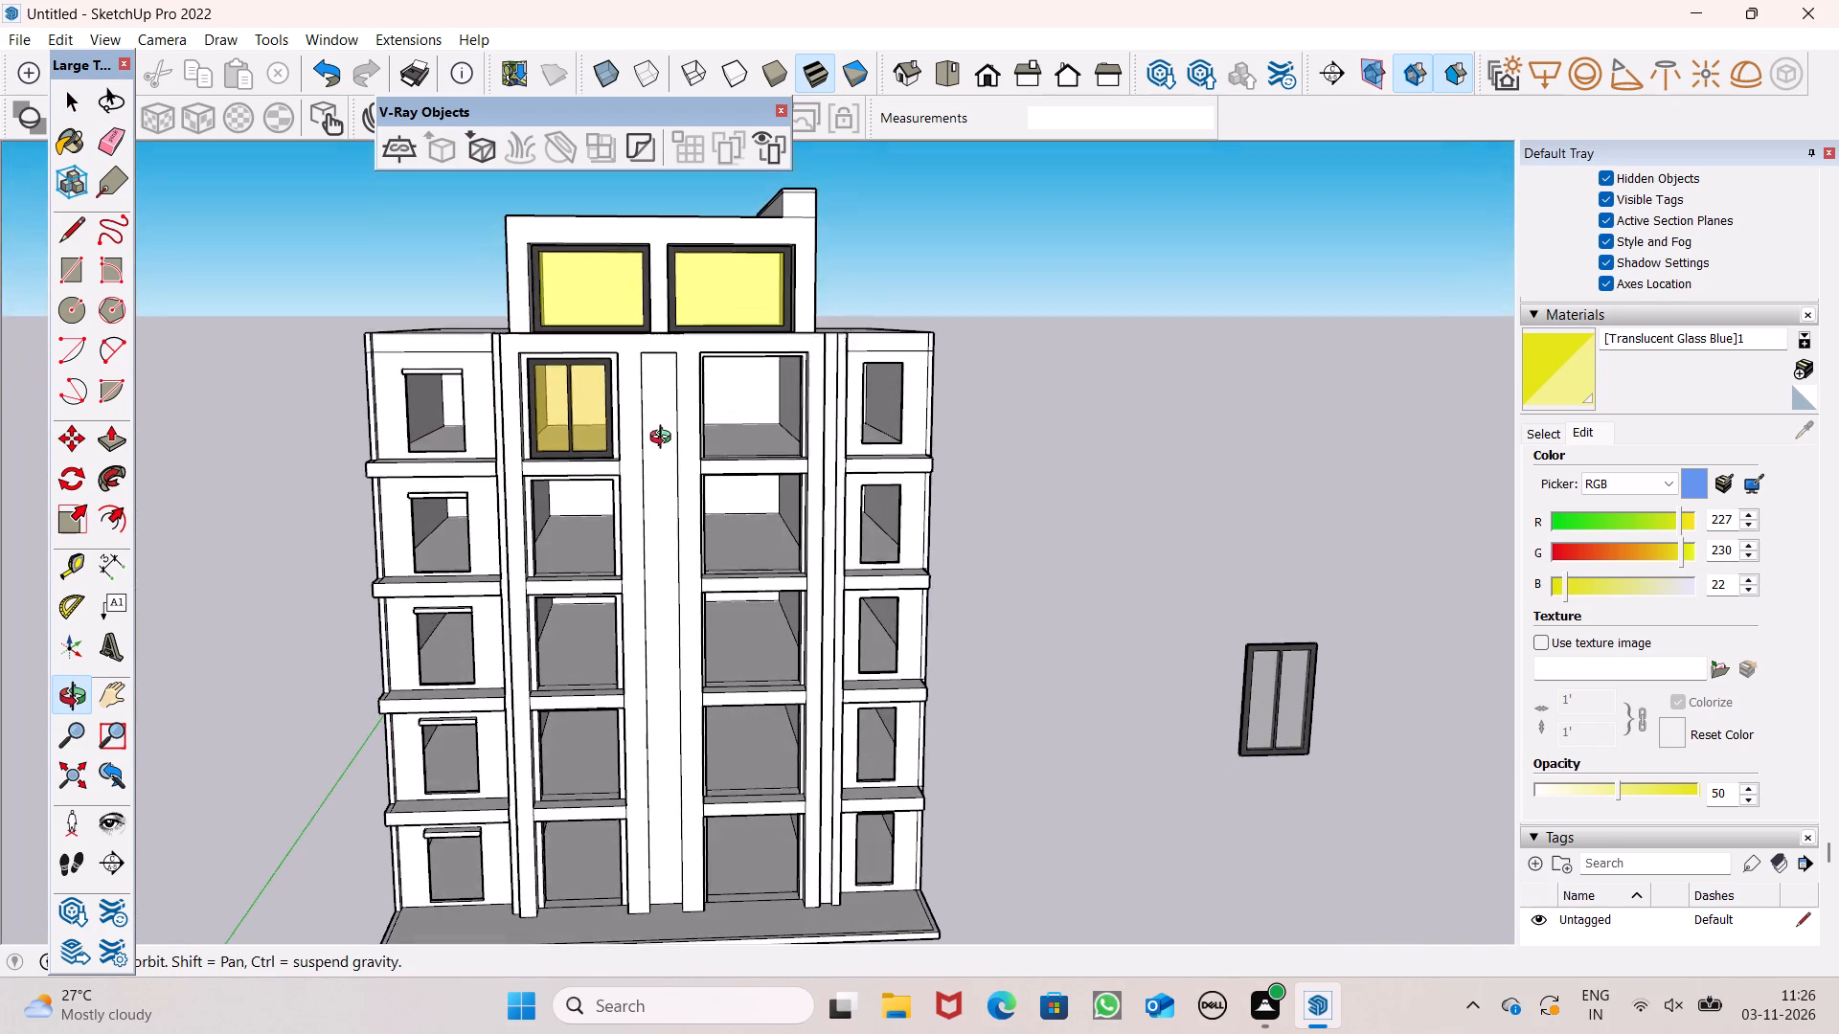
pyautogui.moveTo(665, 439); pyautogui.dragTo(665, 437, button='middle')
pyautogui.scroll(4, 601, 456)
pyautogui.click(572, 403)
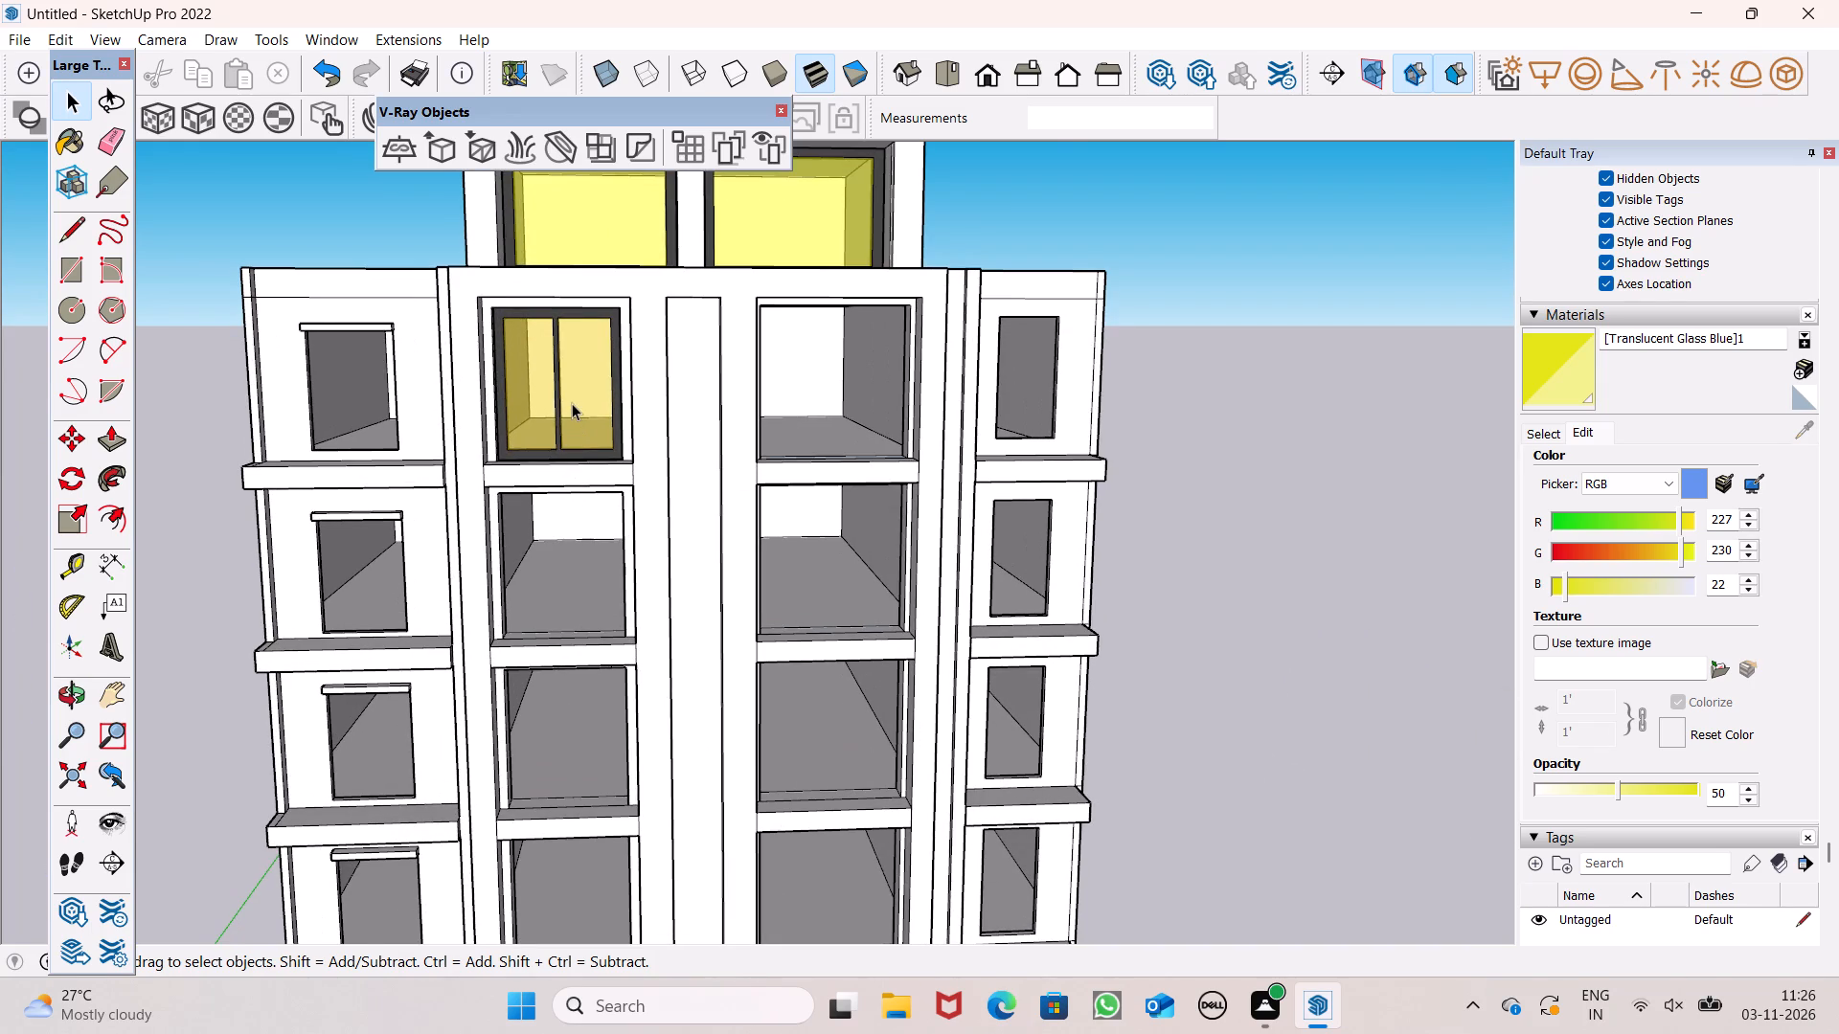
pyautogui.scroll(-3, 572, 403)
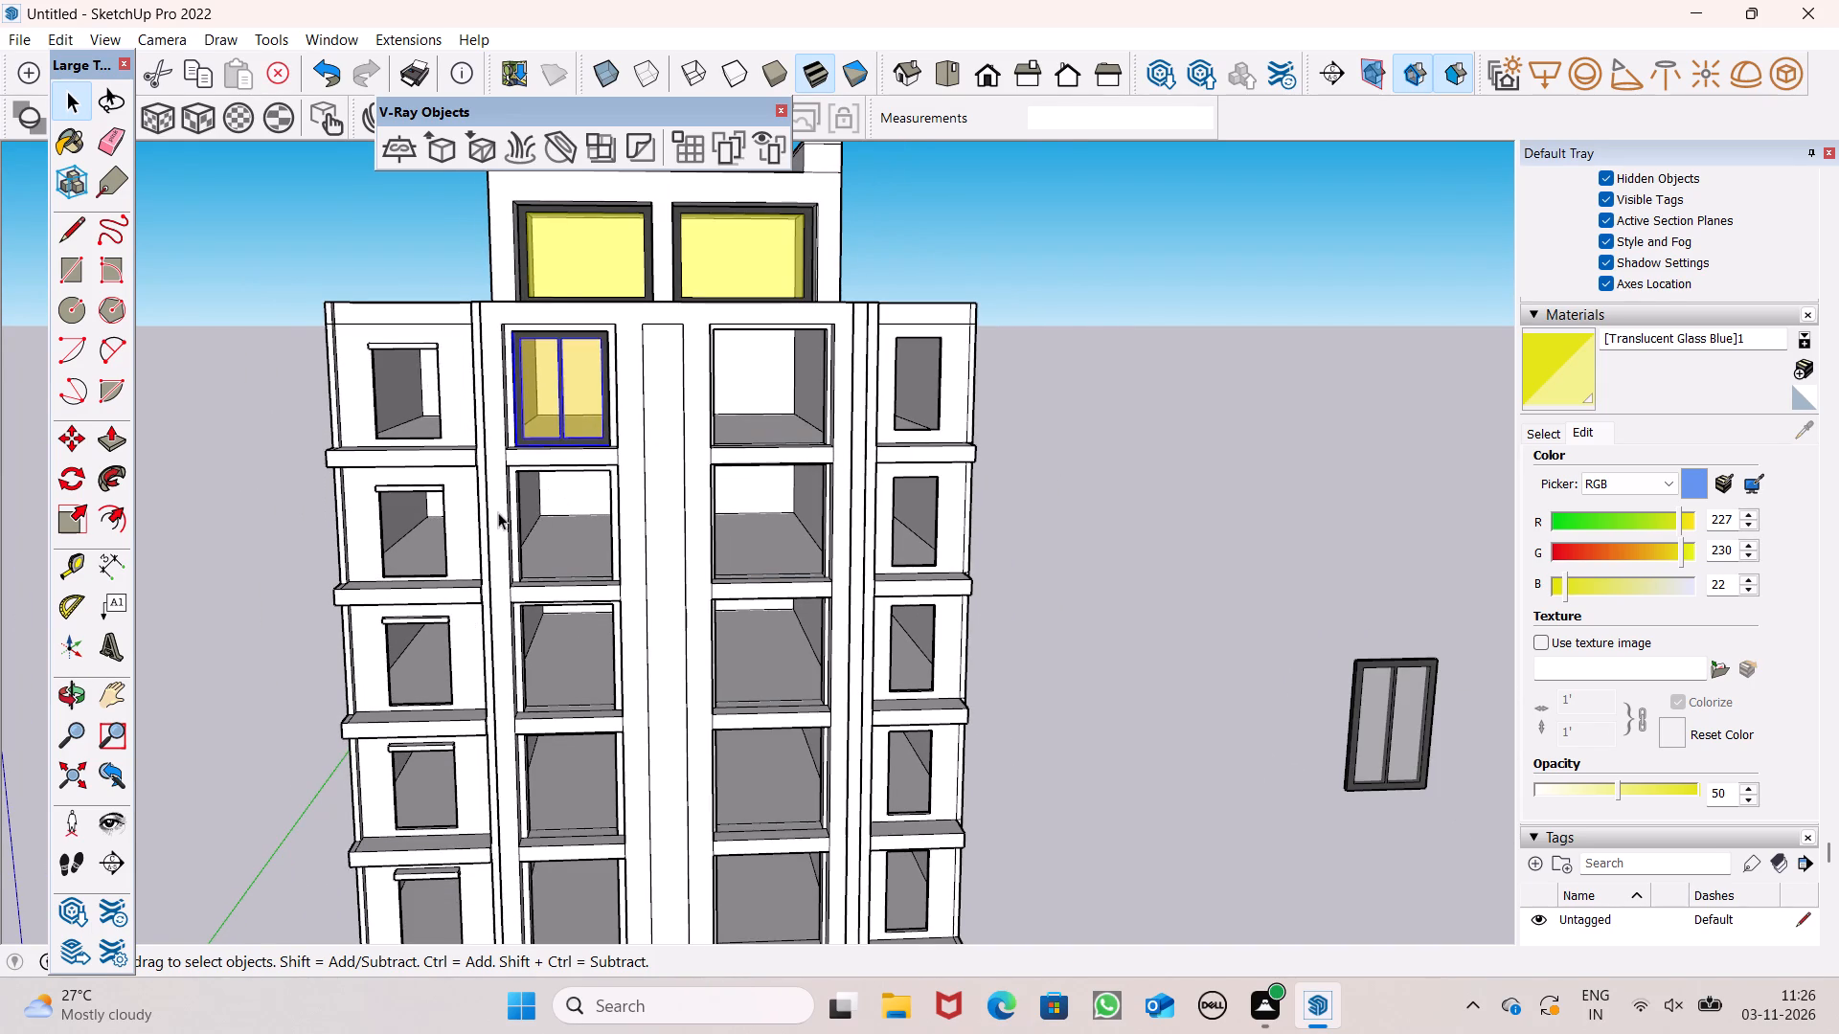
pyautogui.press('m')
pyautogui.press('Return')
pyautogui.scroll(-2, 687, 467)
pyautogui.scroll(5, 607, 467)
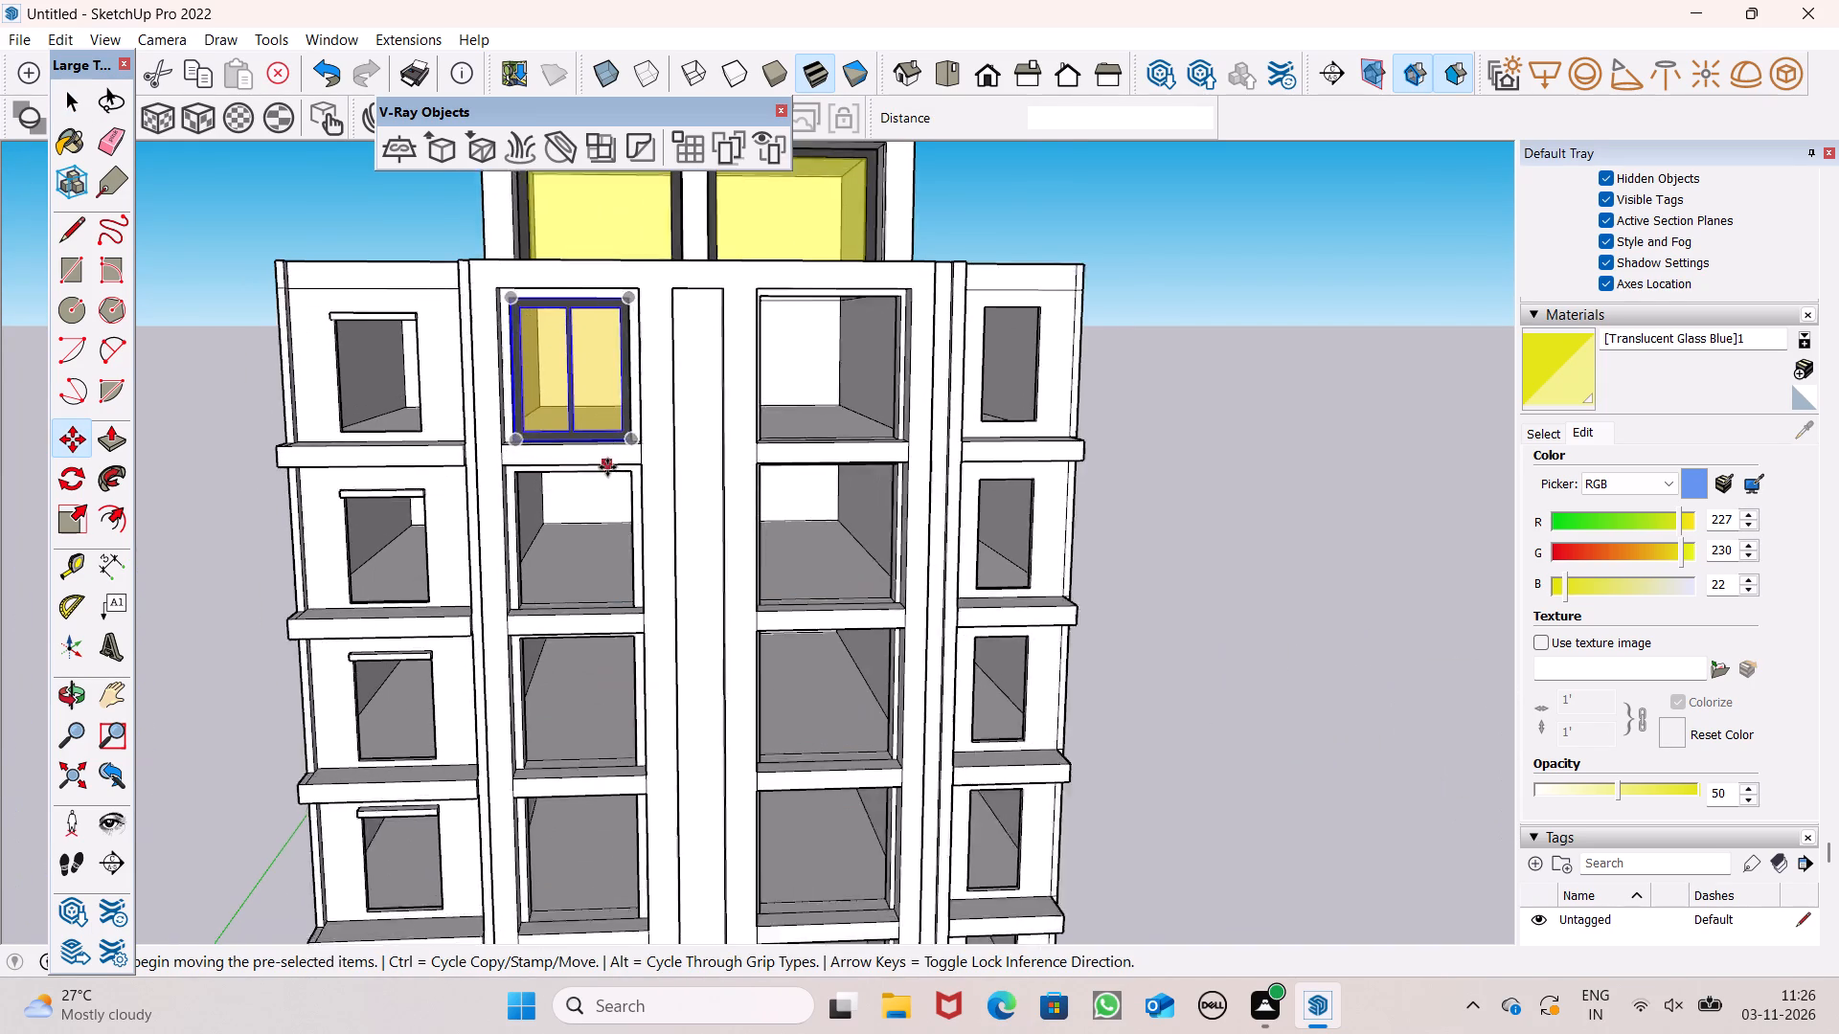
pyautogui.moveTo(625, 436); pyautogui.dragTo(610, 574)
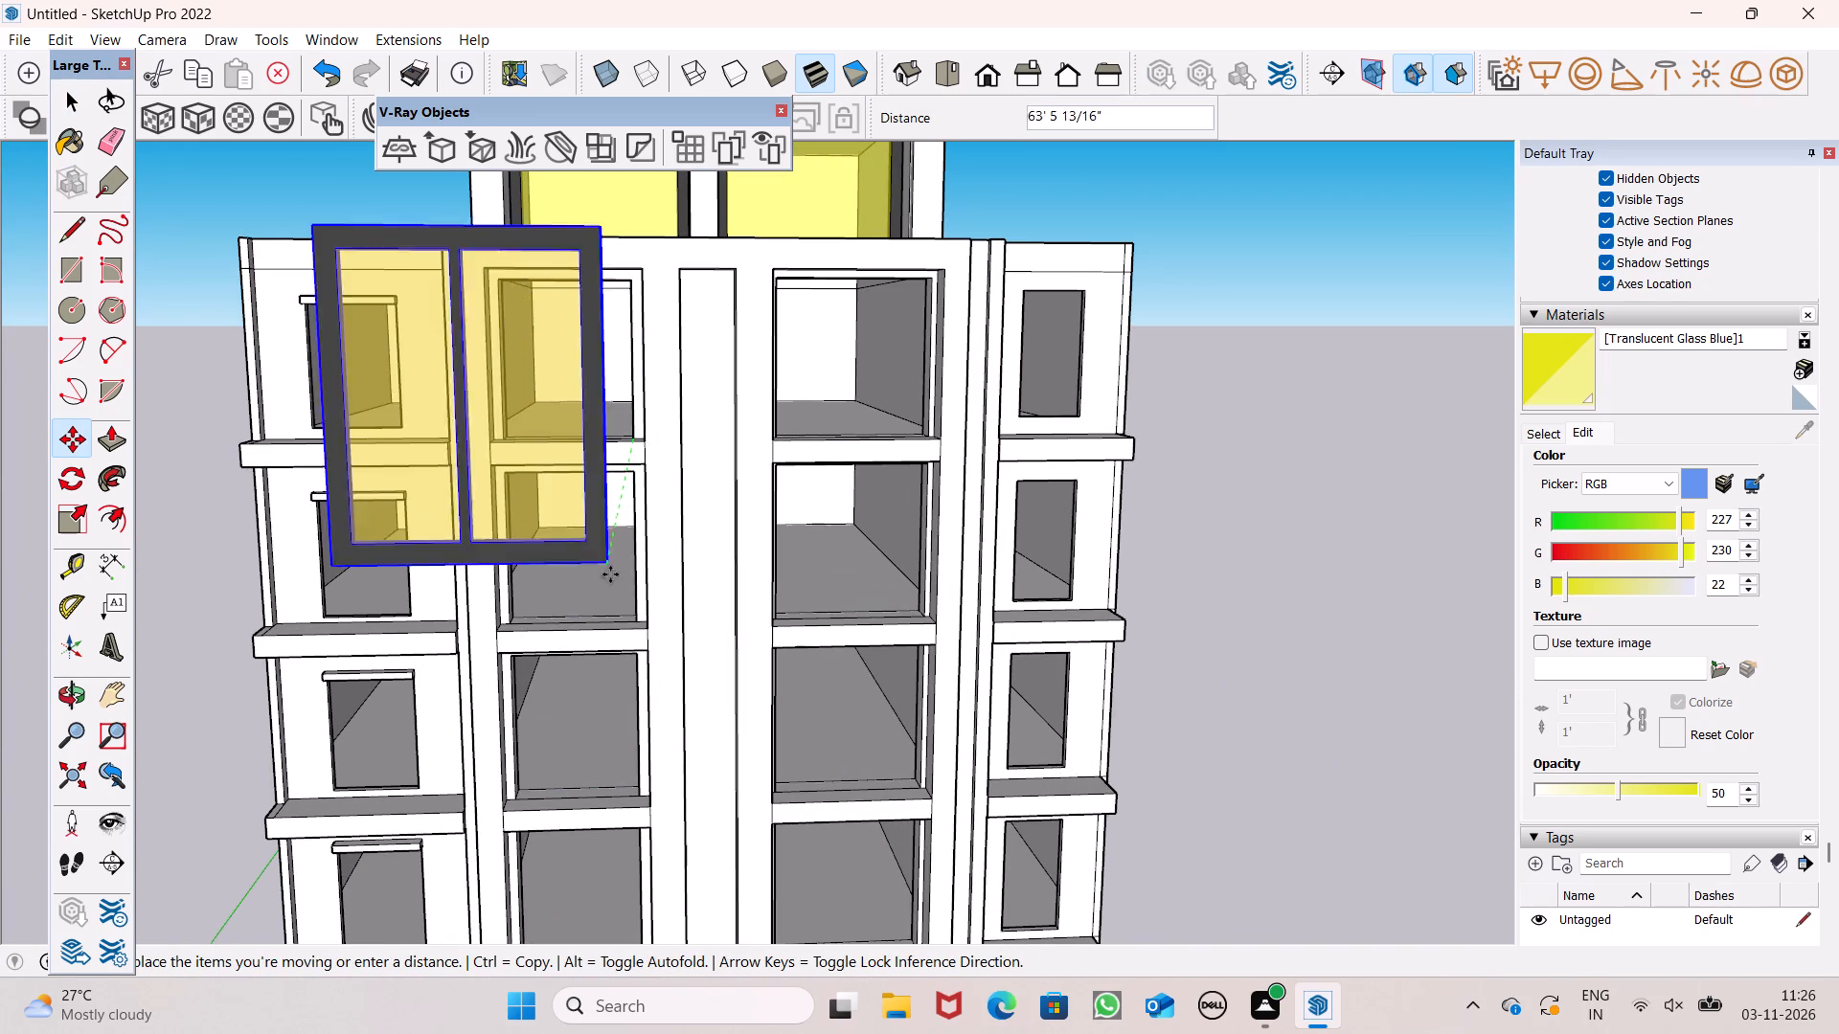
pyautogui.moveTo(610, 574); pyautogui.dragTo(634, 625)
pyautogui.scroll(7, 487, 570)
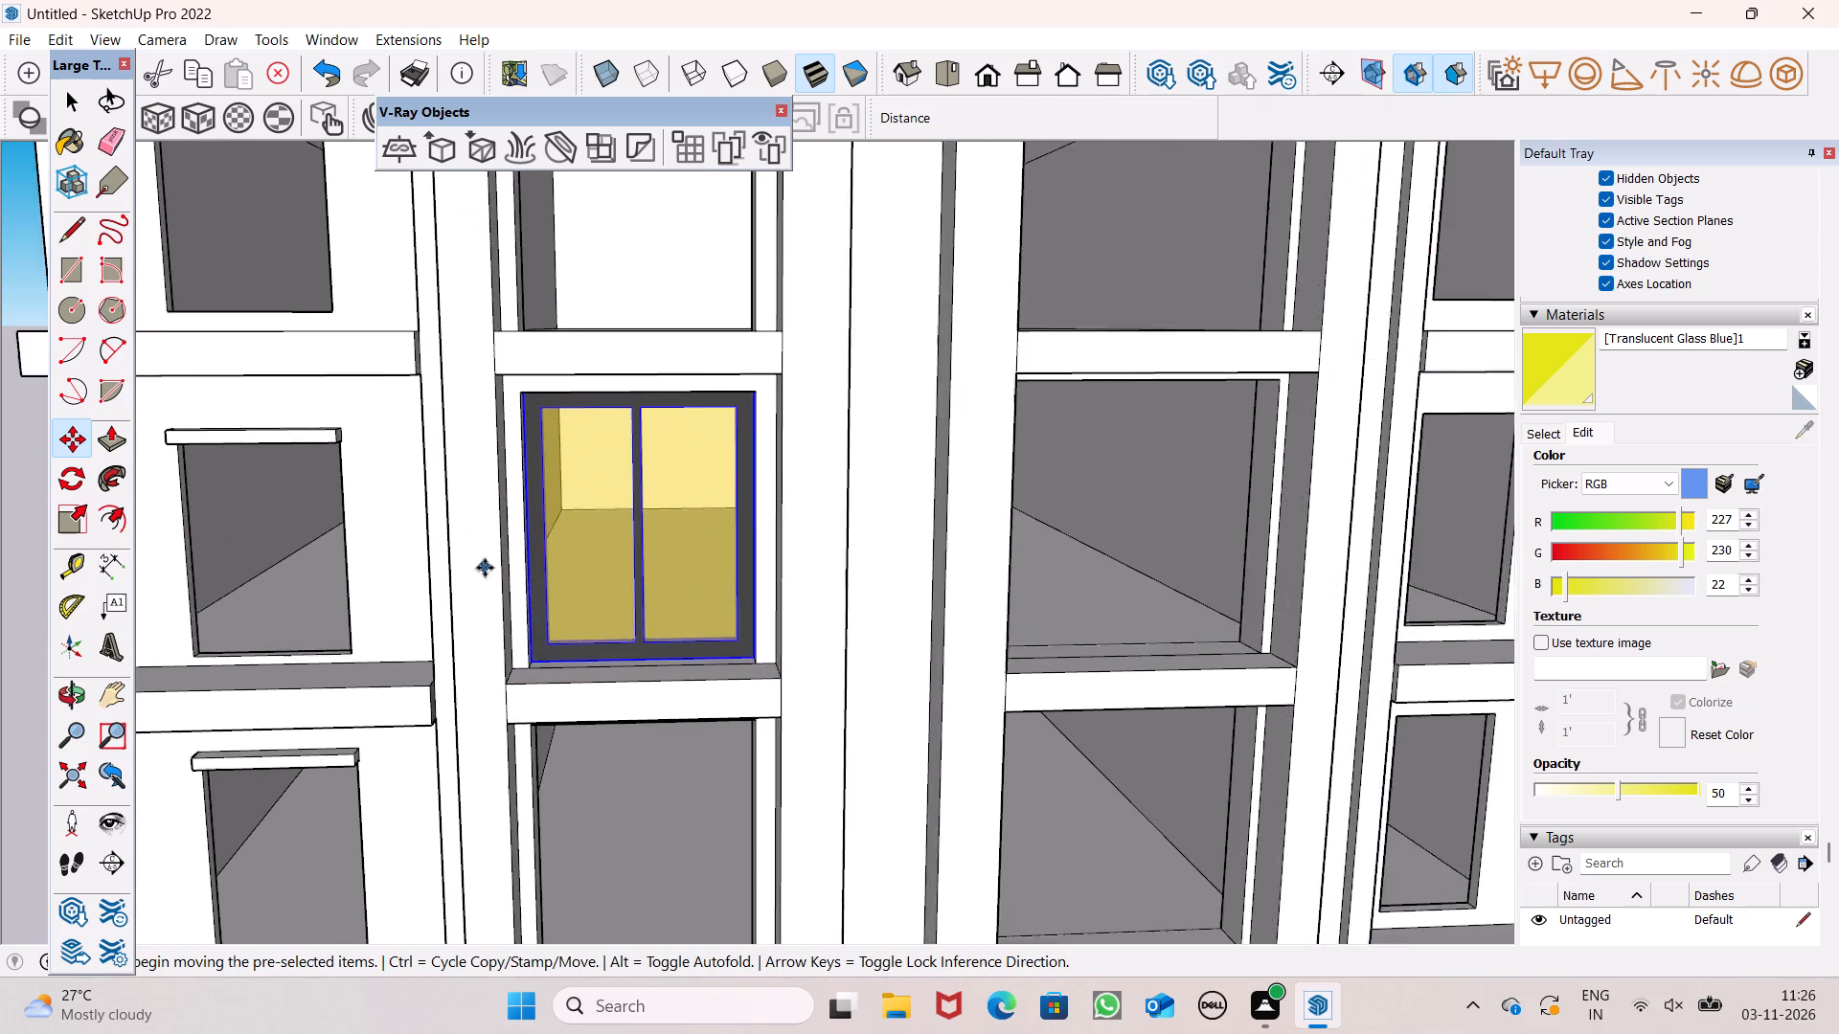
# Examine how the moved two-pane window fits its opening around the sill, jambs and head.
pyautogui.scroll(-2, 514, 545)
pyautogui.moveTo(668, 615); pyautogui.dragTo(661, 748, button='middle')
pyautogui.scroll(7, 669, 739)
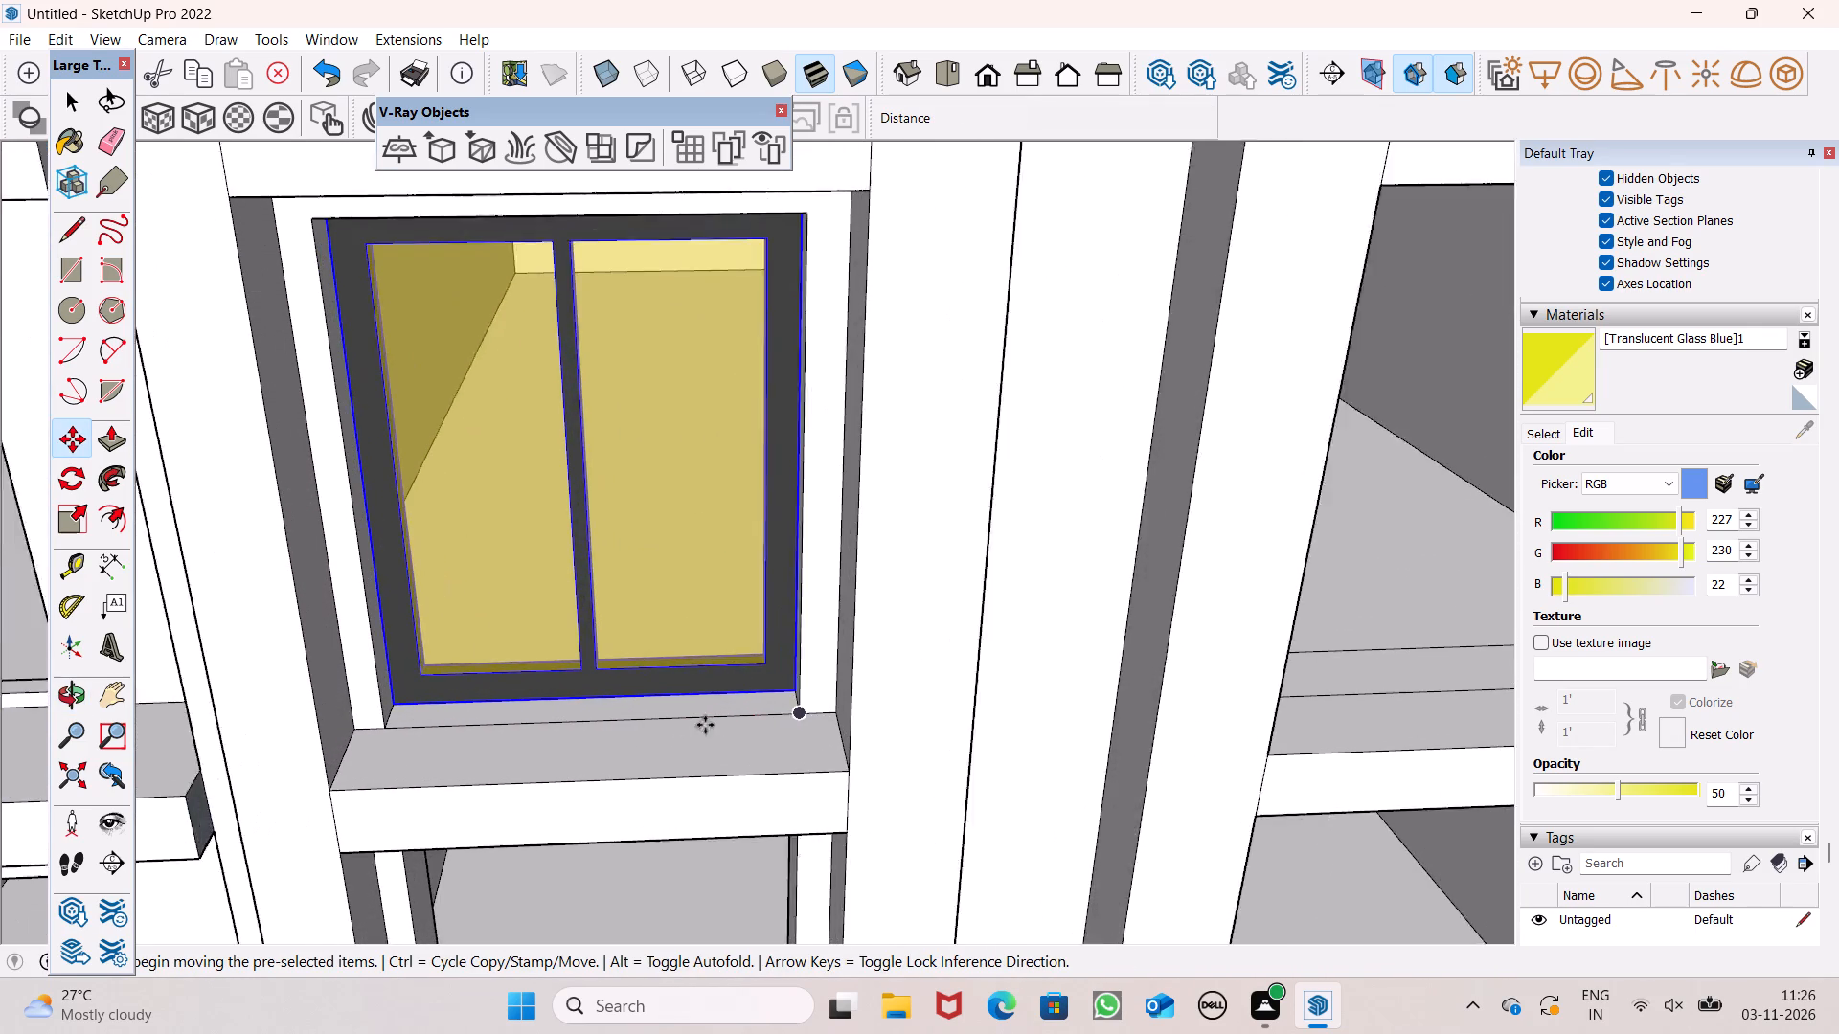
pyautogui.scroll(1, 705, 725)
pyautogui.moveTo(761, 712); pyautogui.dragTo(723, 525, button='middle')
pyautogui.scroll(1, 723, 522)
pyautogui.scroll(-2, 717, 669)
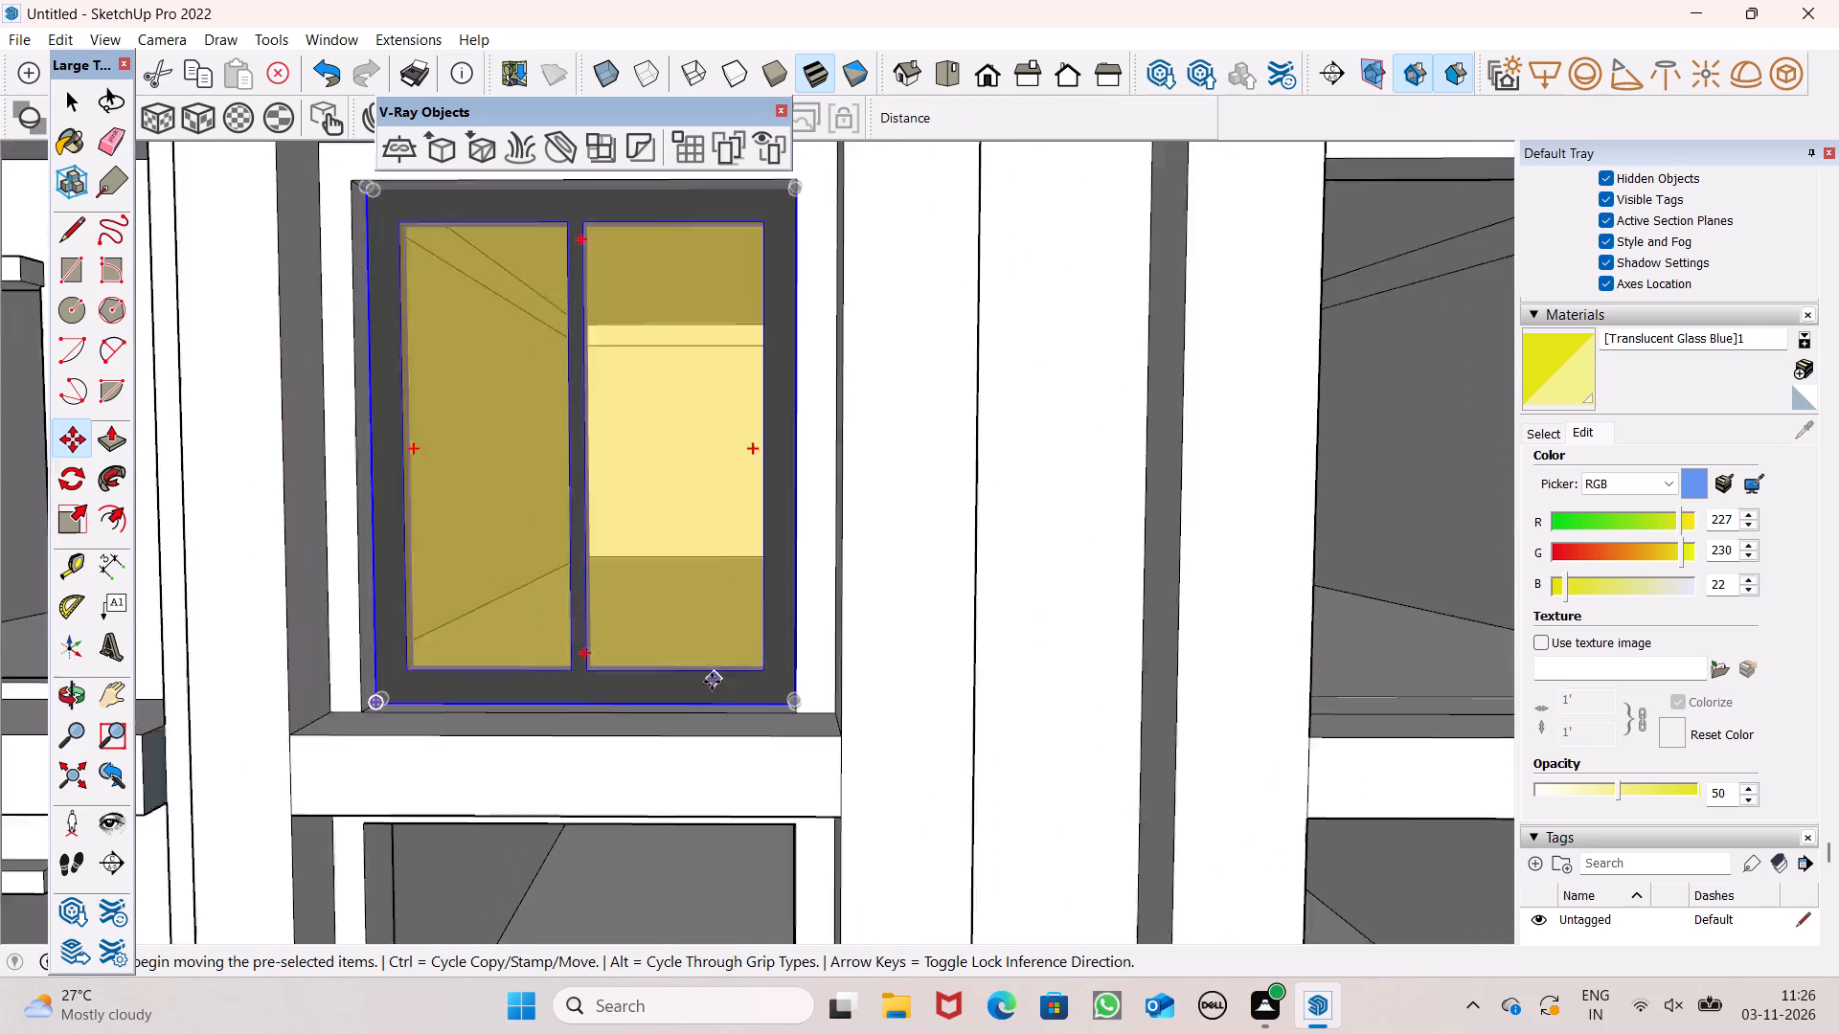
pyautogui.scroll(-6, 712, 682)
pyautogui.moveTo(674, 618); pyautogui.dragTo(719, 553, button='middle')
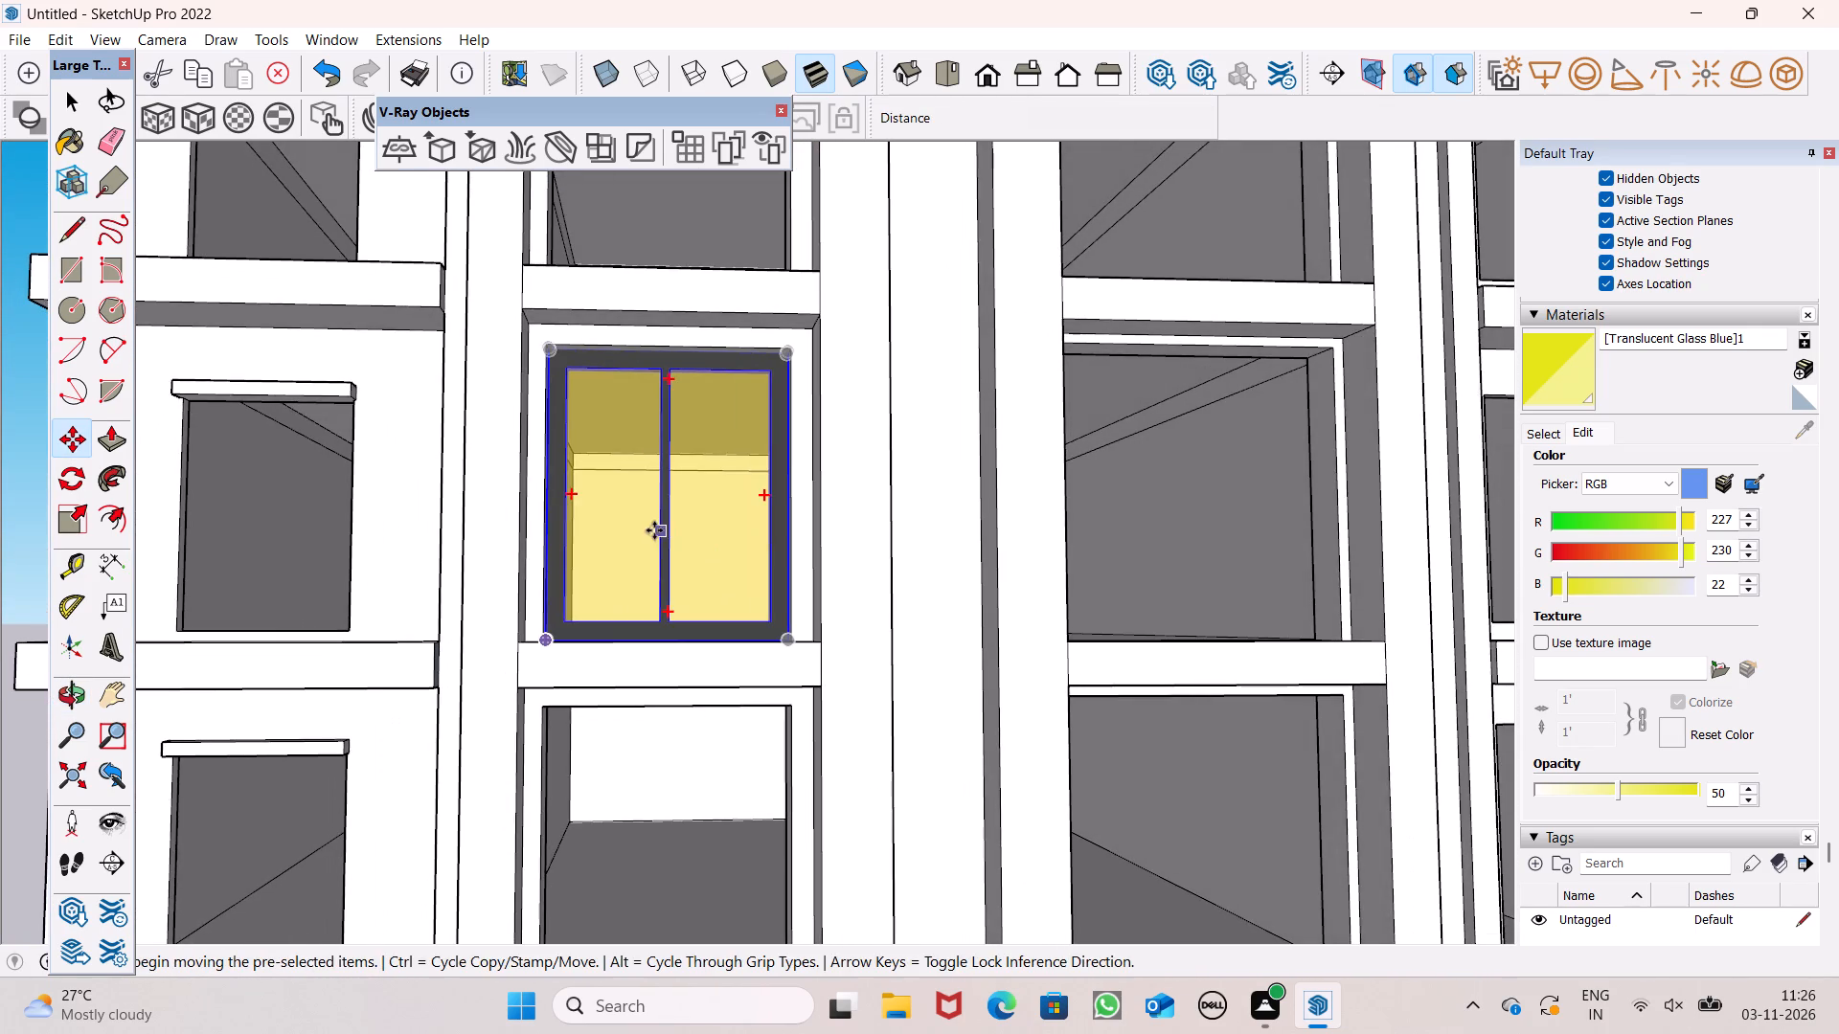
pyautogui.scroll(-5, 653, 529)
pyautogui.press('space')
pyautogui.click(244, 343)
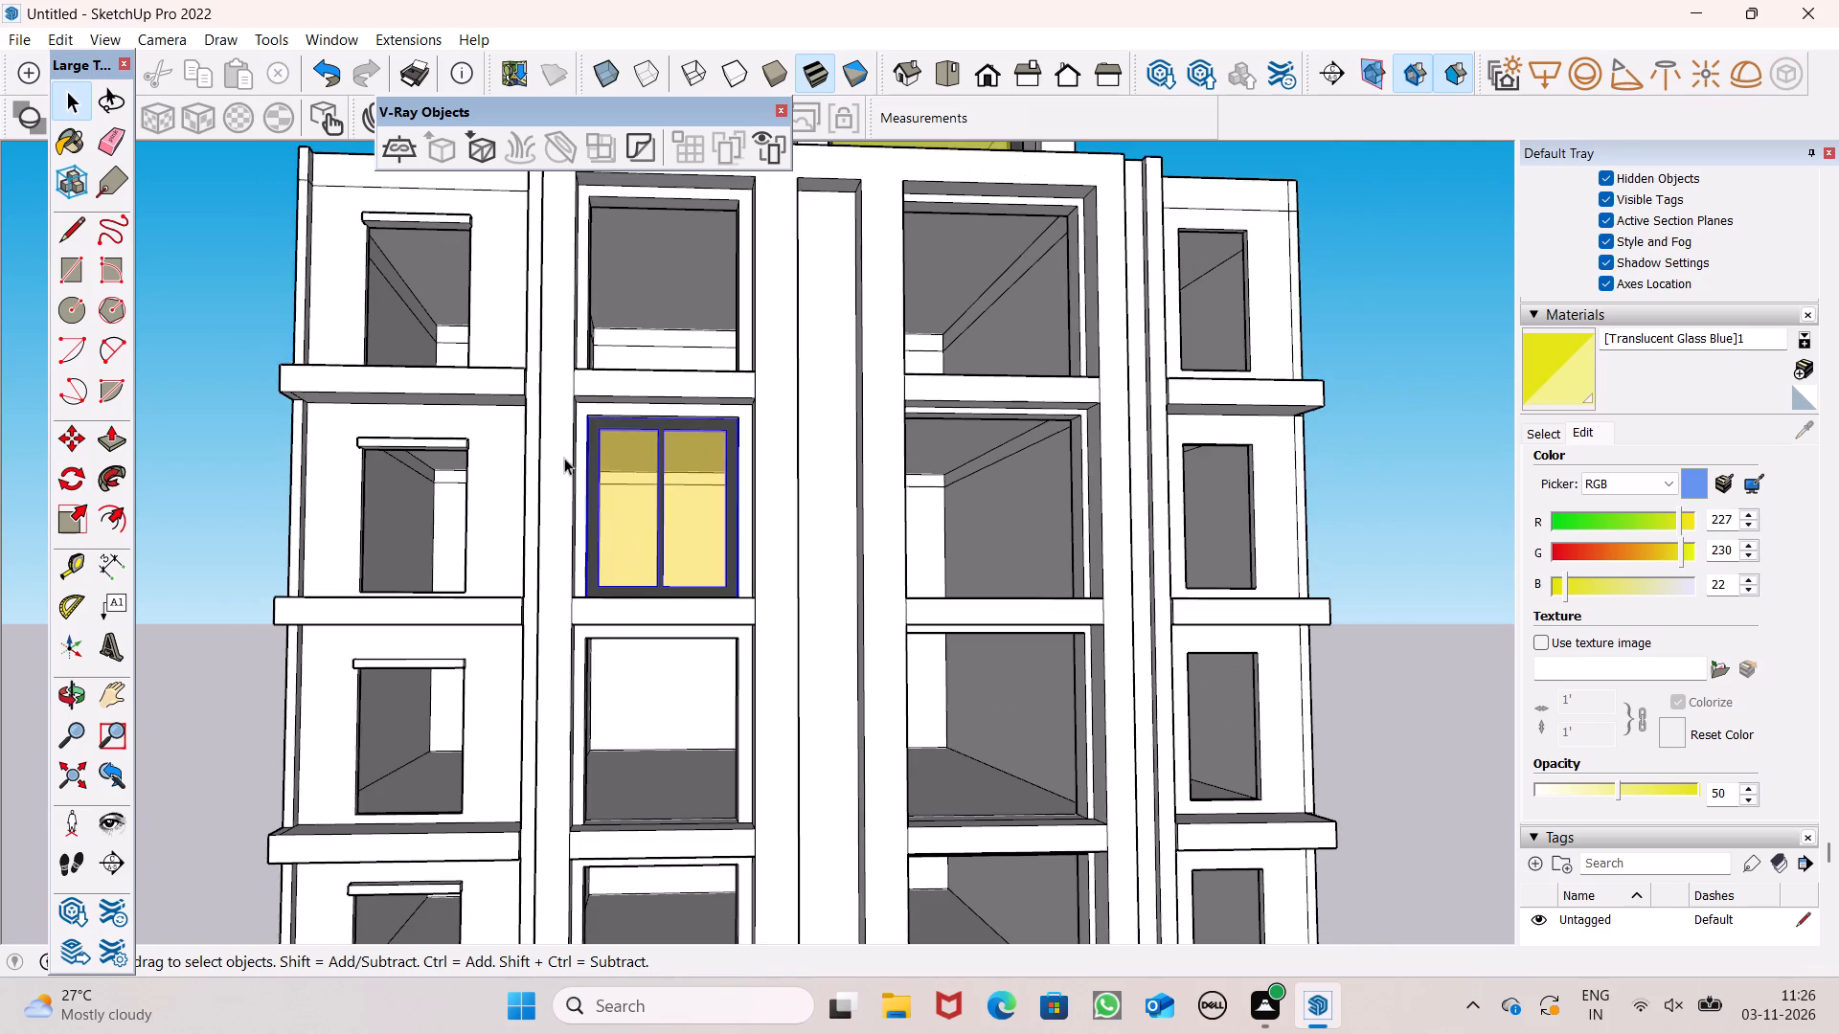
pyautogui.scroll(9, 585, 458)
pyautogui.moveTo(586, 403); pyautogui.dragTo(386, 358, button='middle')
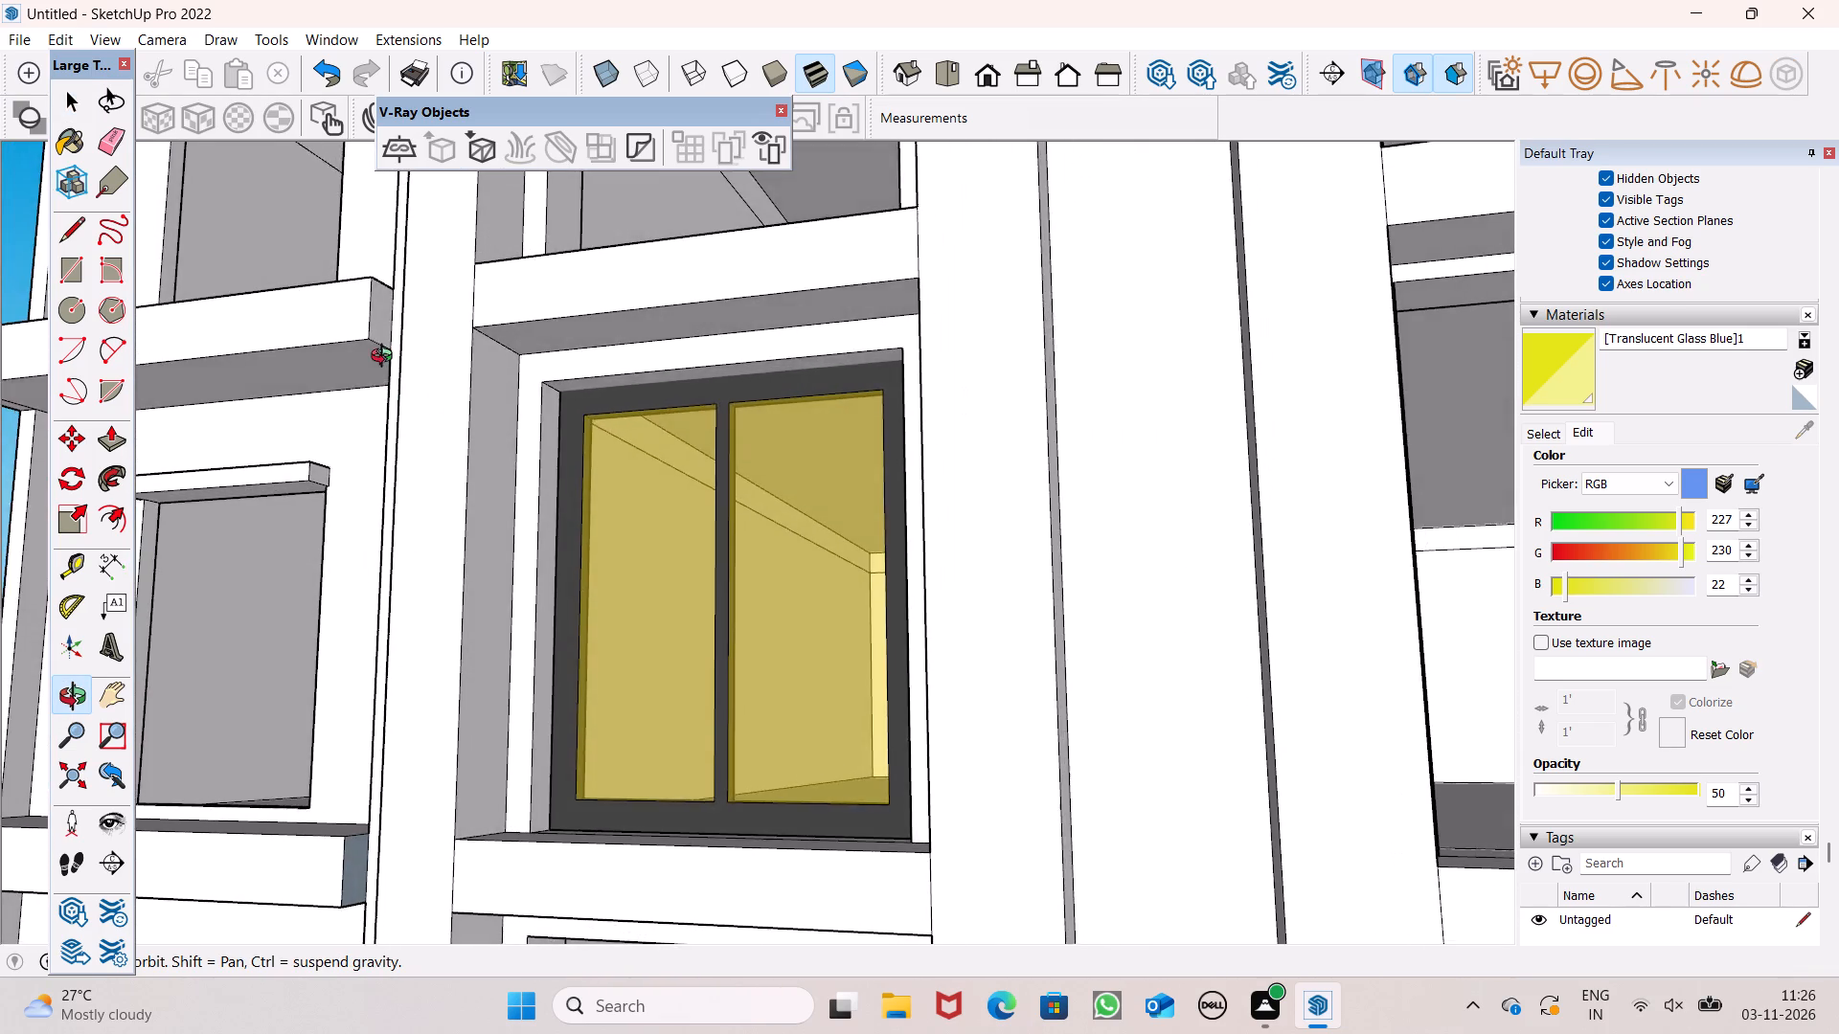
pyautogui.moveTo(386, 358); pyautogui.dragTo(501, 562, button='middle')
pyautogui.scroll(7, 551, 499)
pyautogui.moveTo(603, 382); pyautogui.dragTo(603, 381, button='middle')
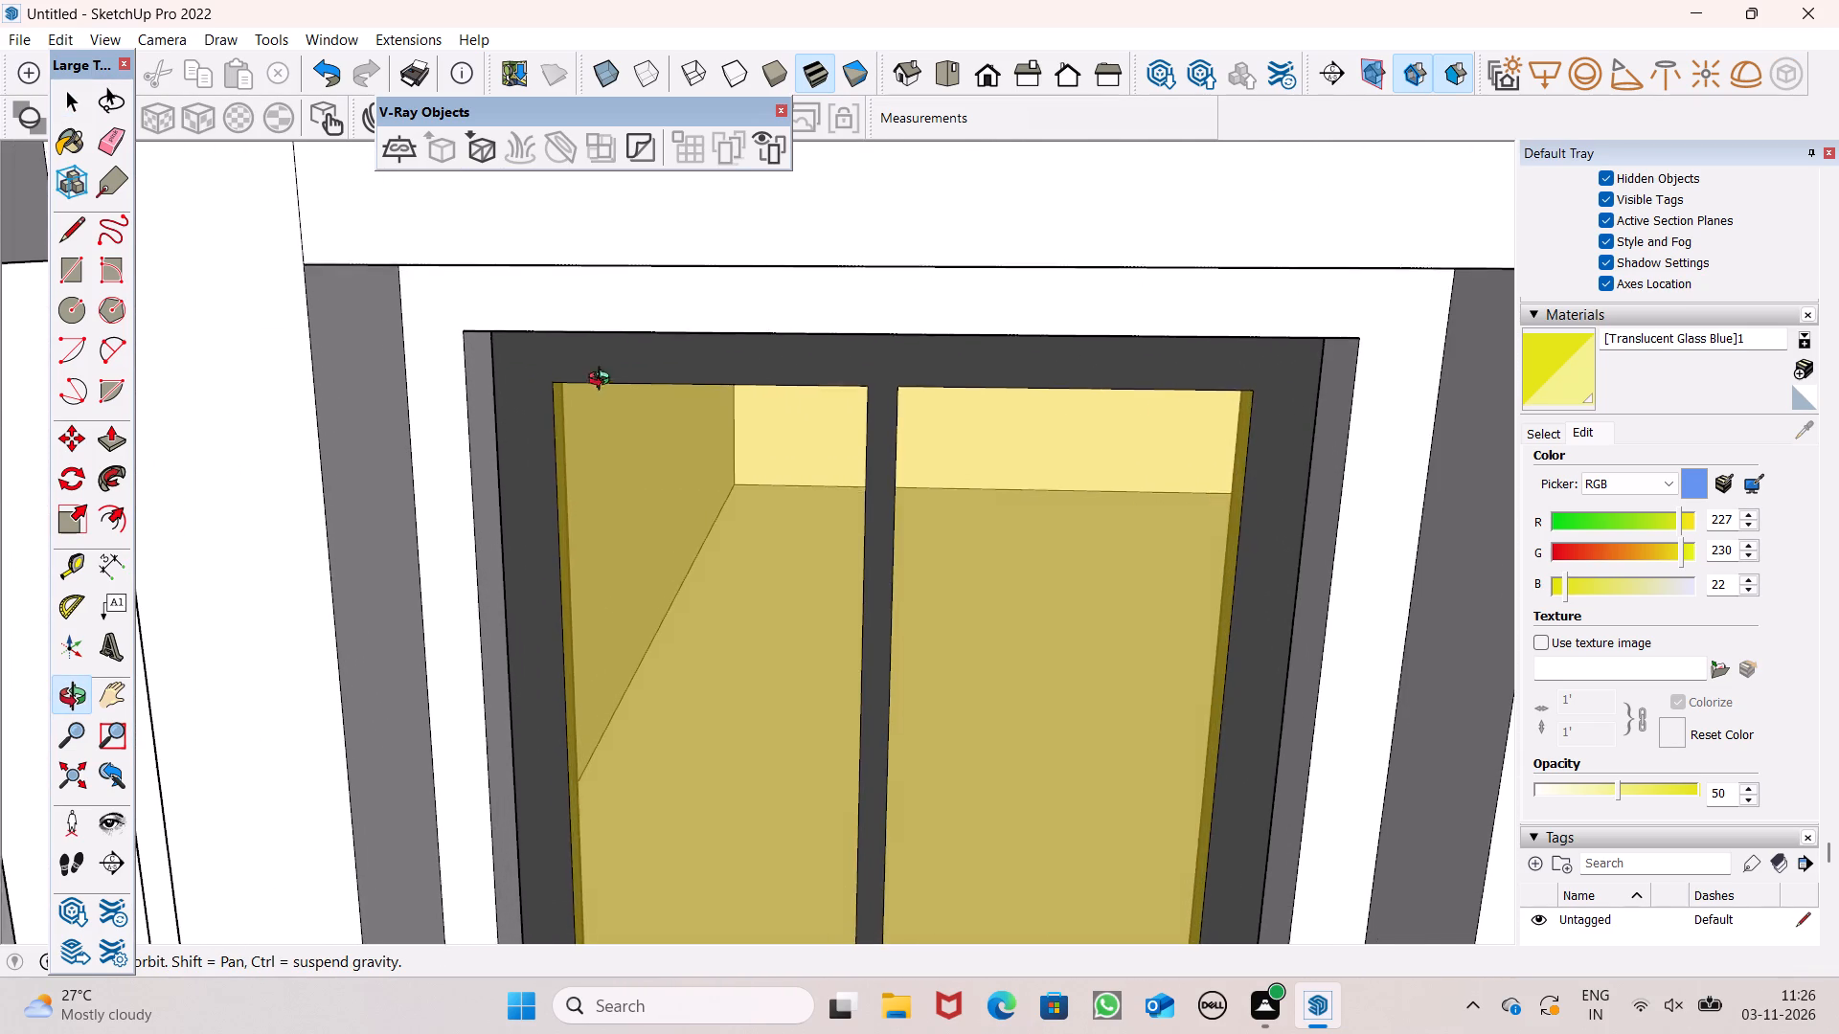
pyautogui.moveTo(603, 381); pyautogui.dragTo(729, 254, button='middle')
pyautogui.scroll(1, 729, 254)
pyautogui.scroll(-5, 643, 359)
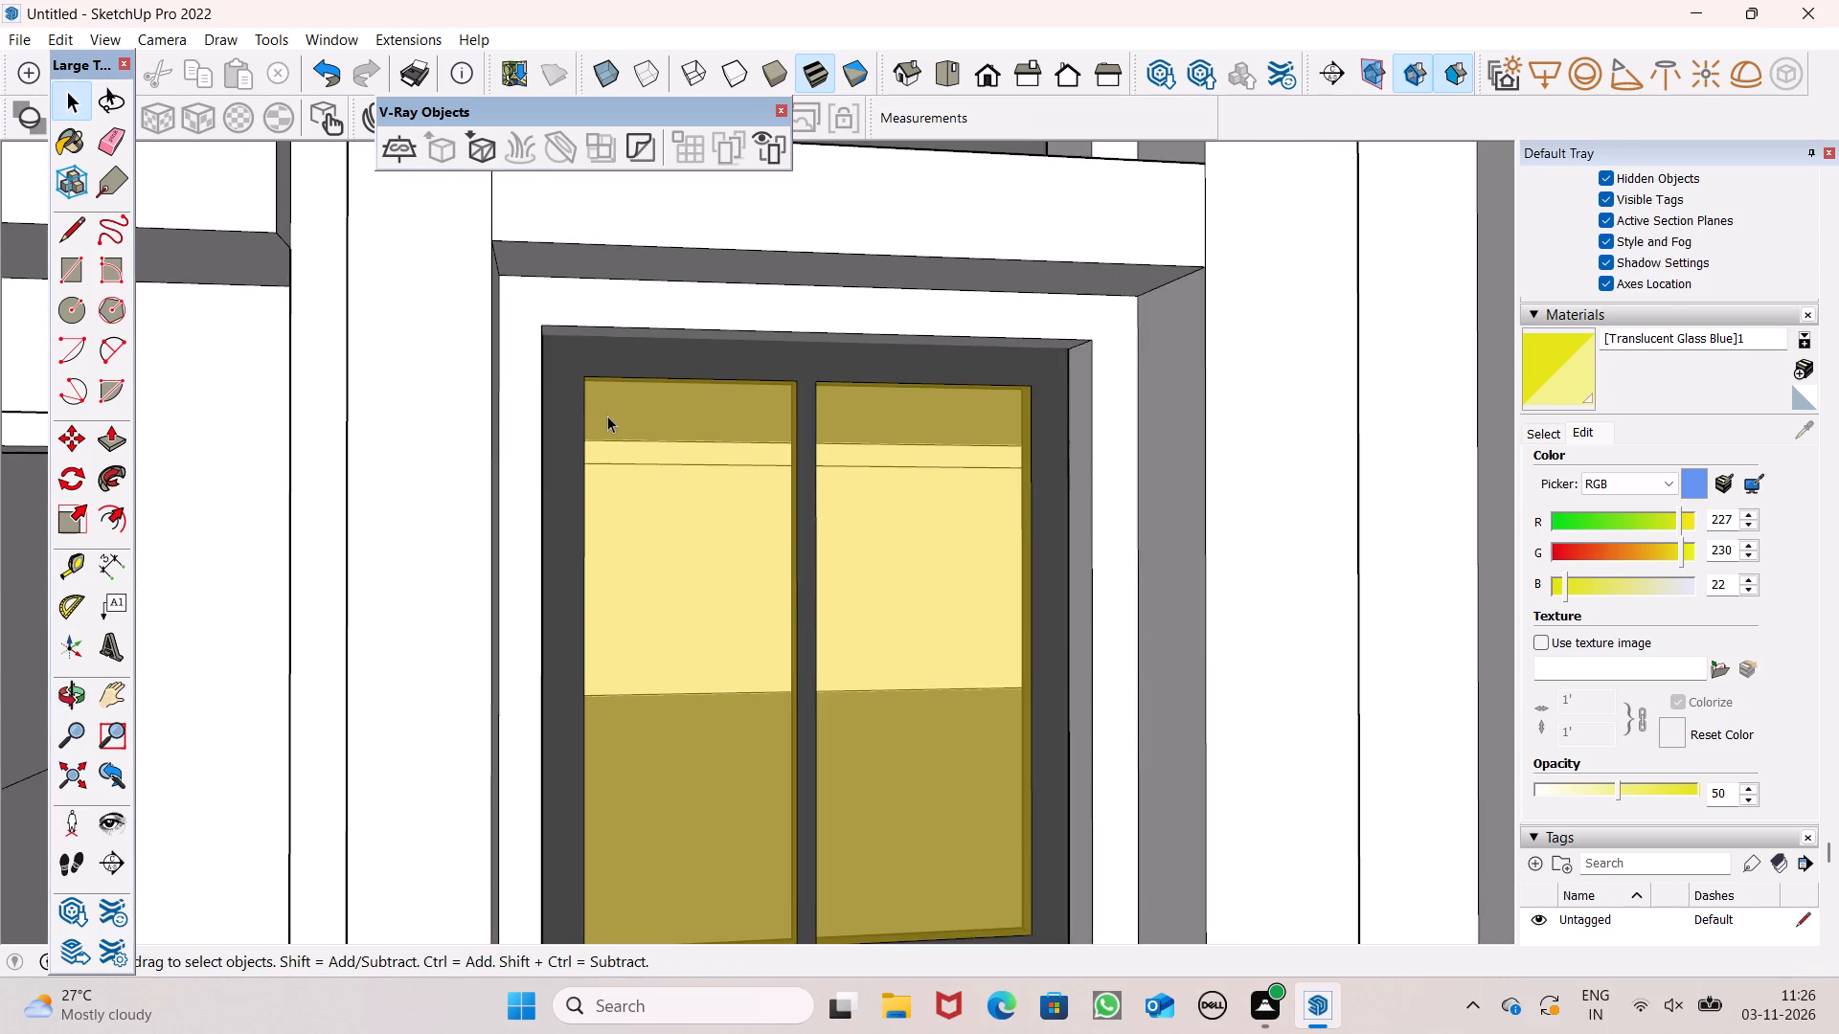
pyautogui.scroll(-4, 607, 416)
pyautogui.moveTo(649, 461); pyautogui.dragTo(500, 411, button='middle')
pyautogui.scroll(4, 678, 446)
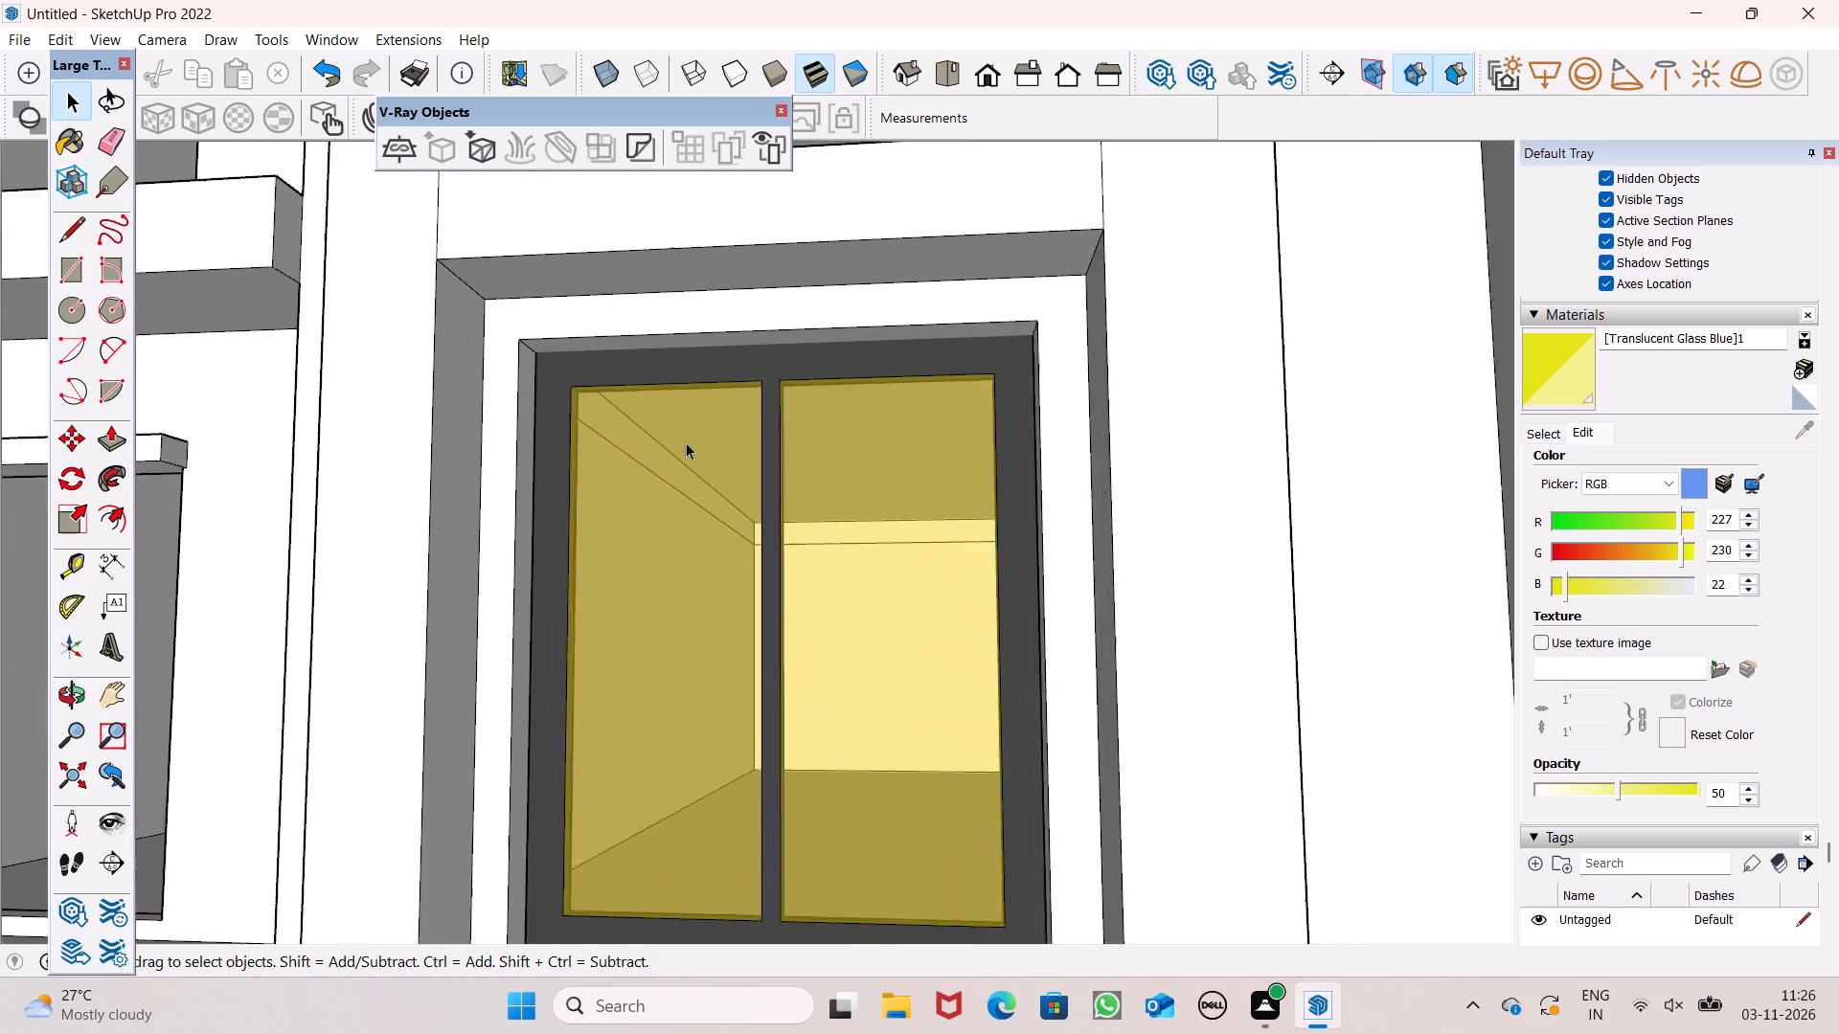
pyautogui.scroll(3, 686, 442)
pyautogui.scroll(7, 598, 340)
pyautogui.click(499, 340)
pyautogui.scroll(-5, 499, 340)
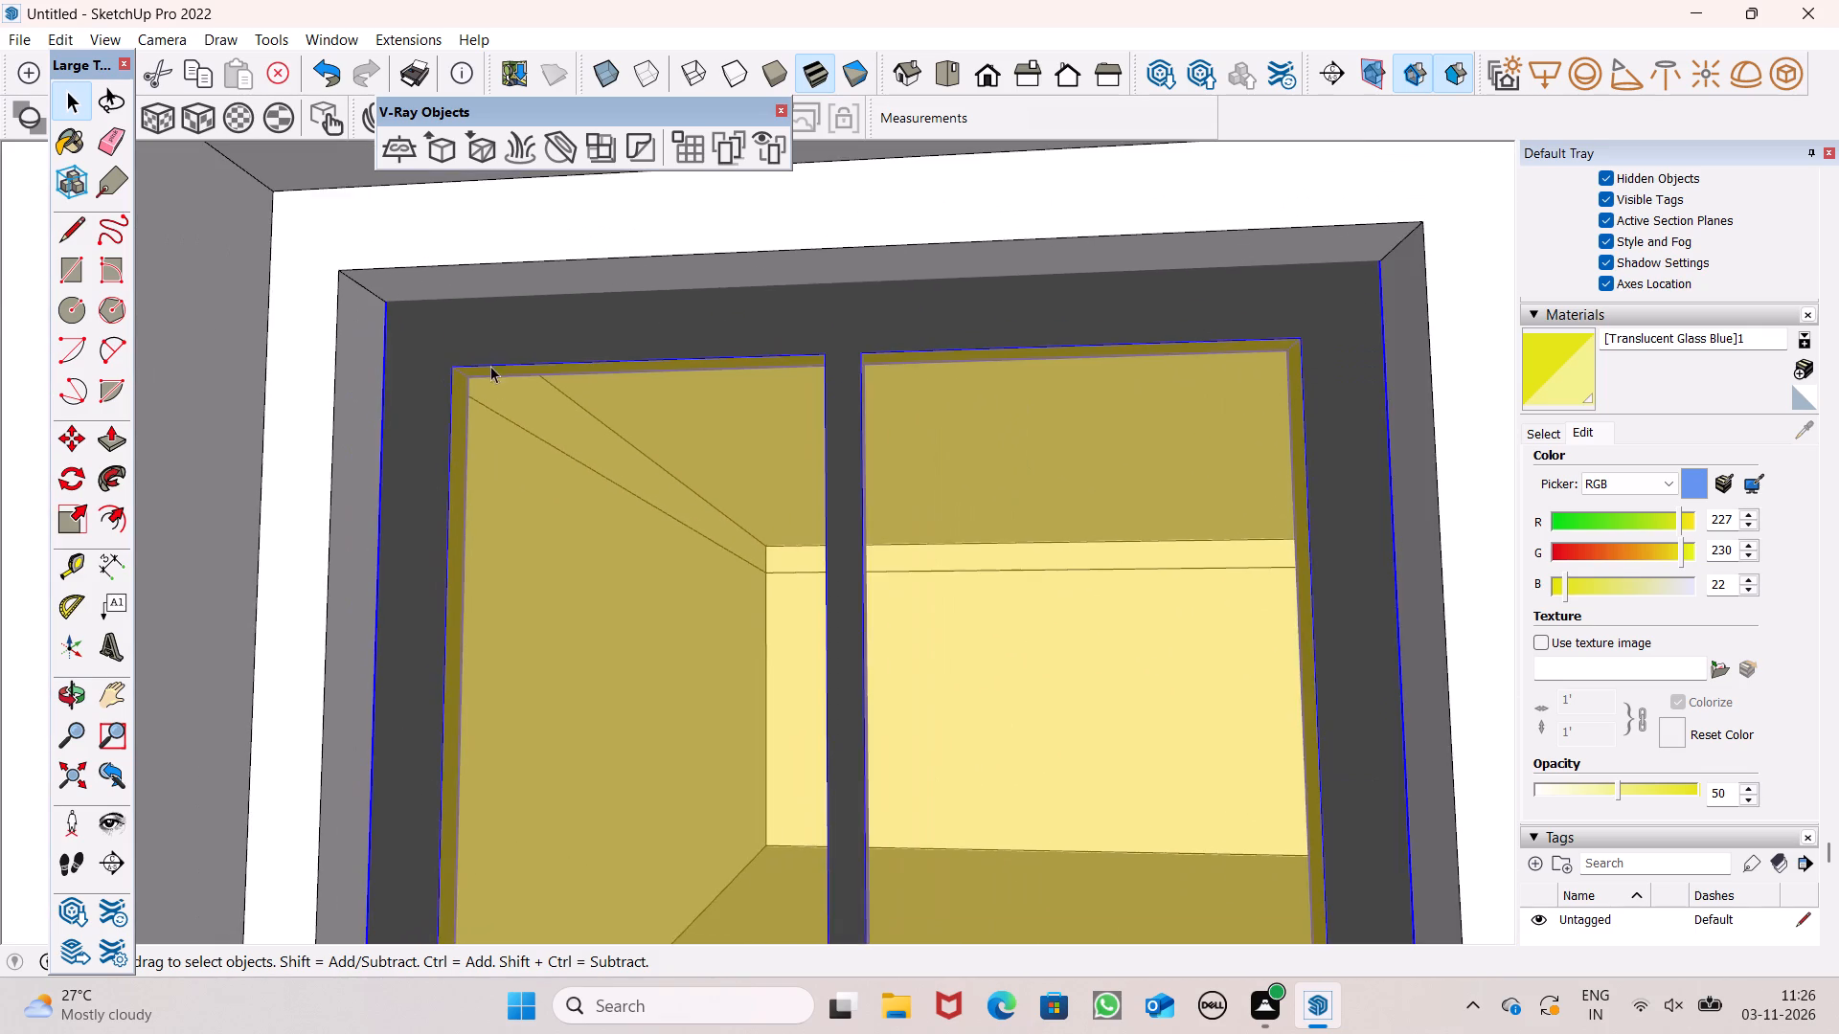
pyautogui.scroll(-7, 547, 438)
pyautogui.scroll(-4, 710, 316)
pyautogui.scroll(-12, 751, 383)
pyautogui.moveTo(780, 388); pyautogui.dragTo(810, 445, button='middle')
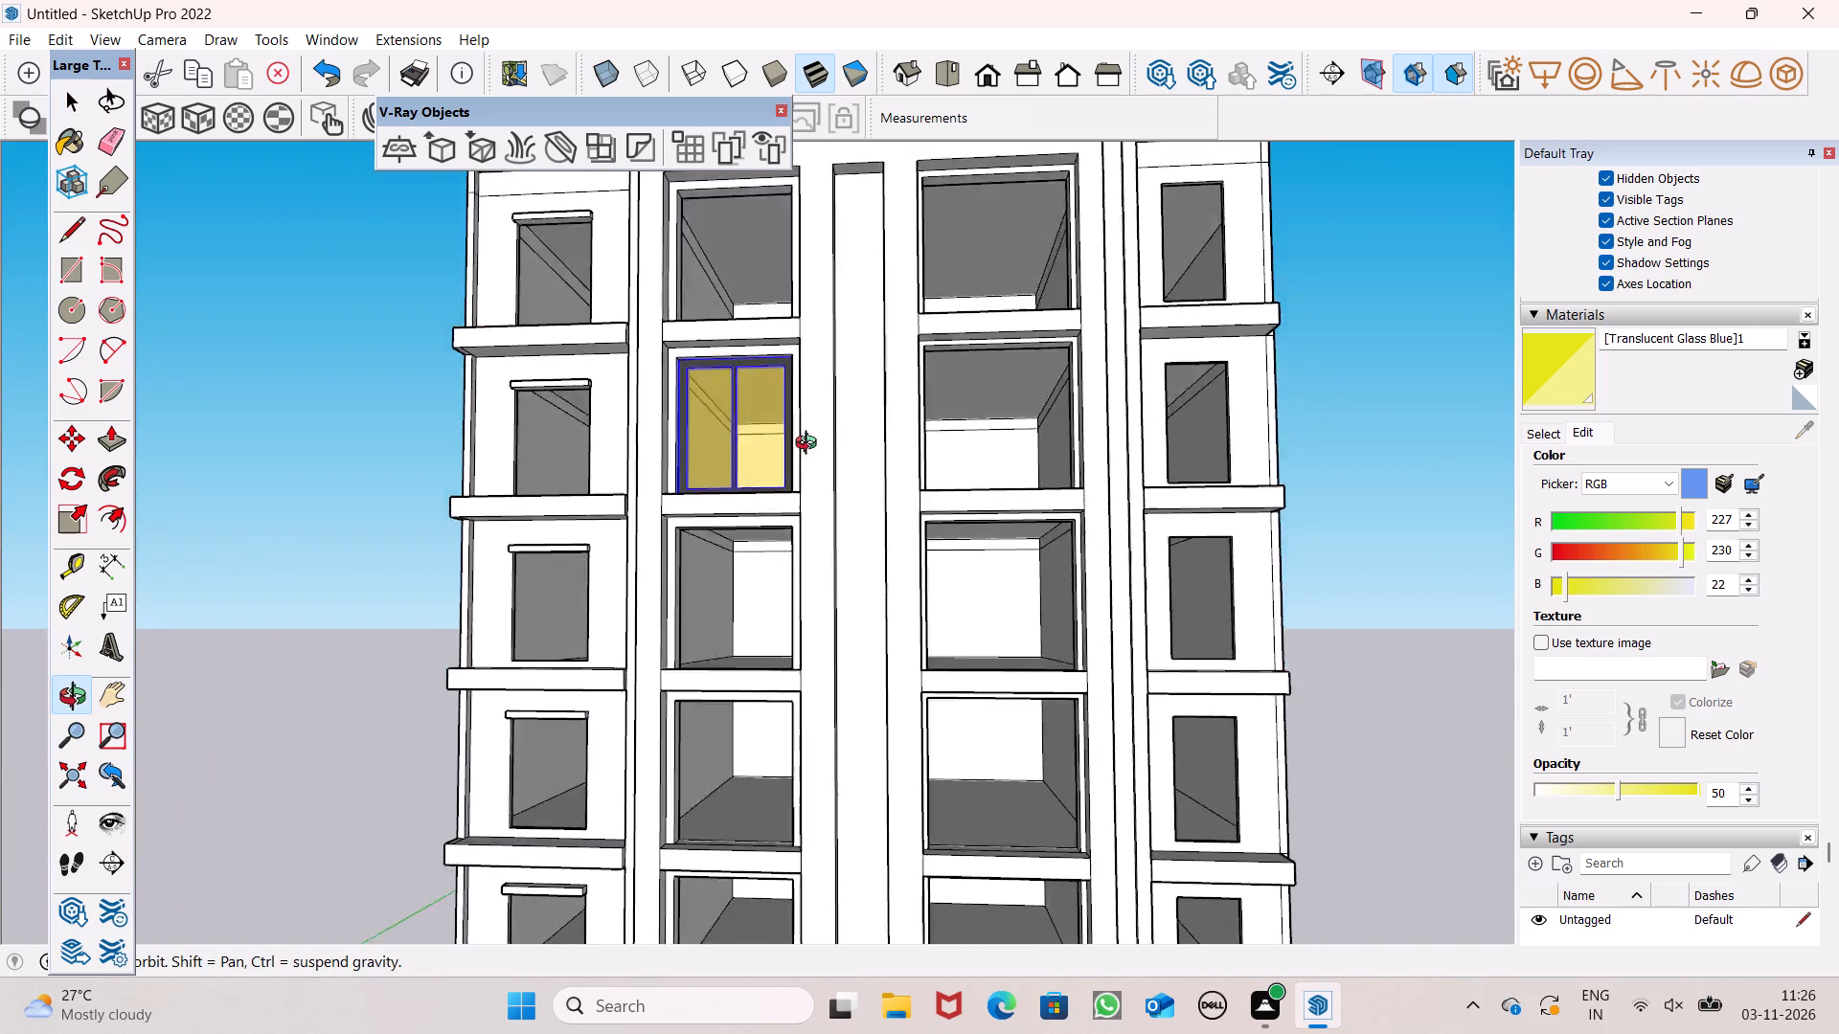
pyautogui.moveTo(810, 445); pyautogui.dragTo(832, 670, button='middle')
pyautogui.scroll(1, 807, 657)
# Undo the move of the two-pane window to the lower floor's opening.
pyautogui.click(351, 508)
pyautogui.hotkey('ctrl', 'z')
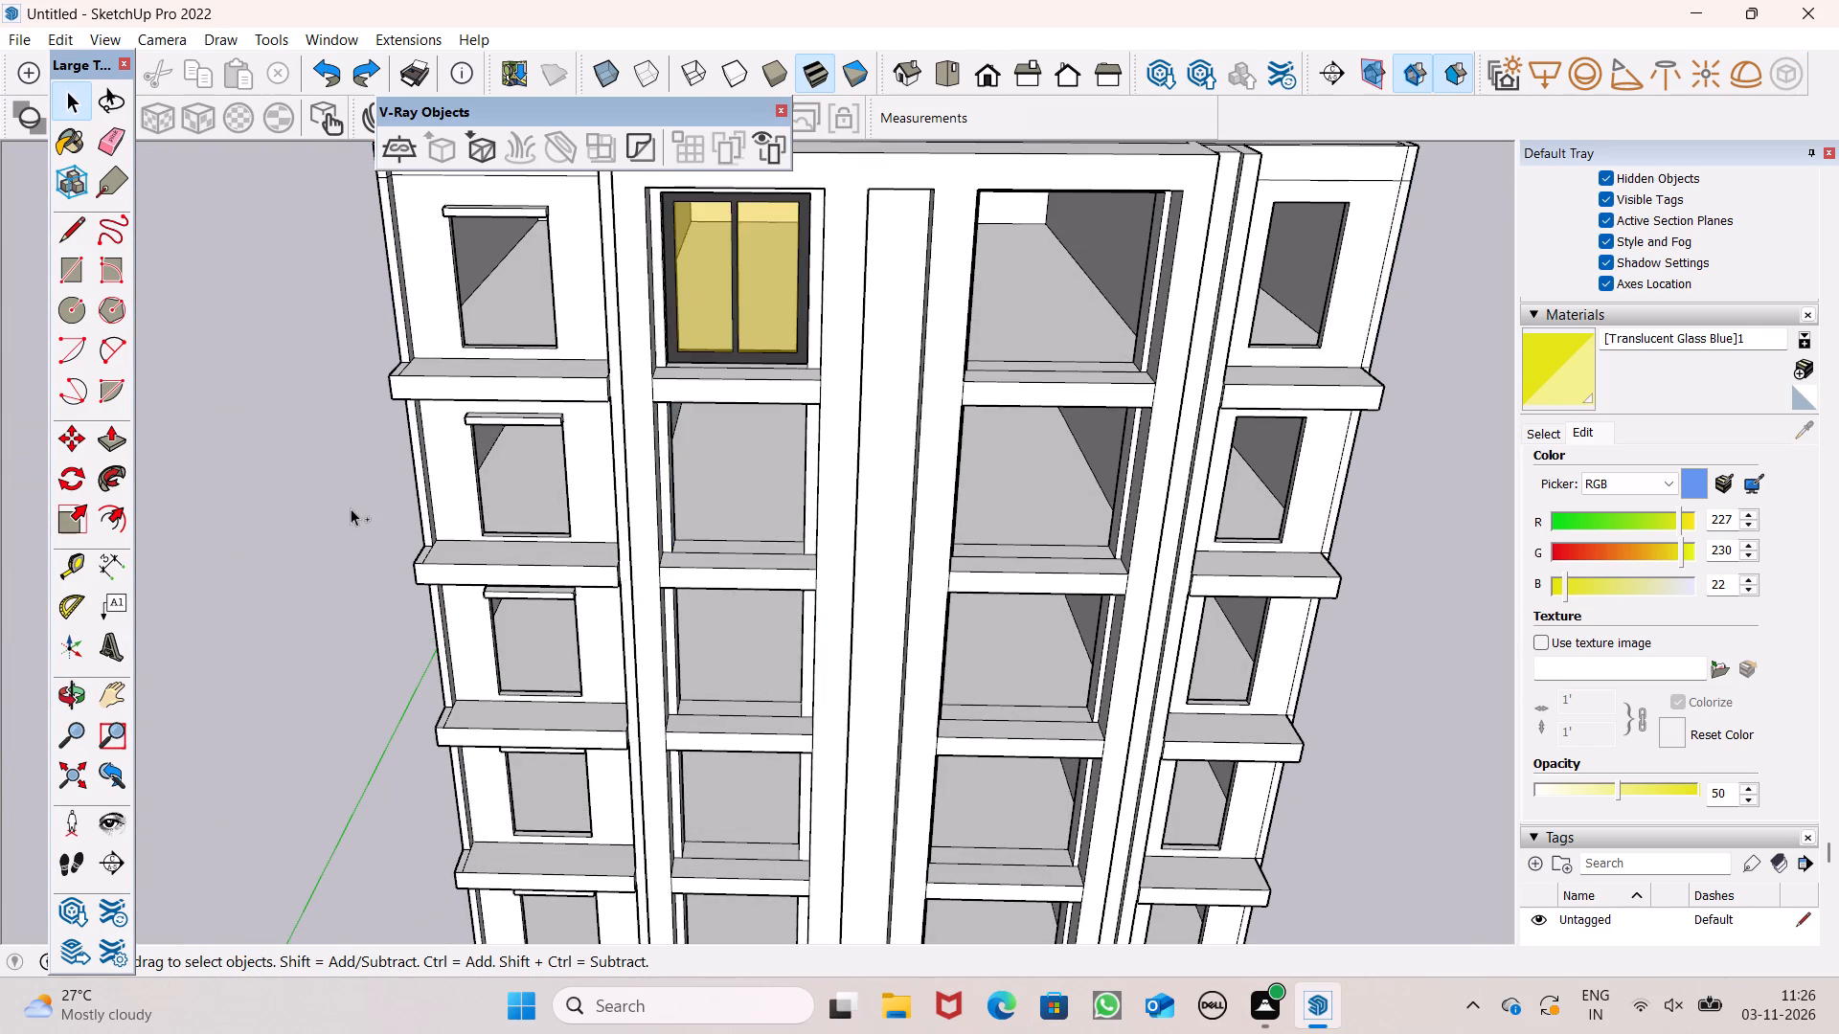
# Copy the two-pane window from the top-floor opening about 17' 2" down into the opening directly below.
pyautogui.scroll(-5, 352, 509)
pyautogui.scroll(6, 617, 411)
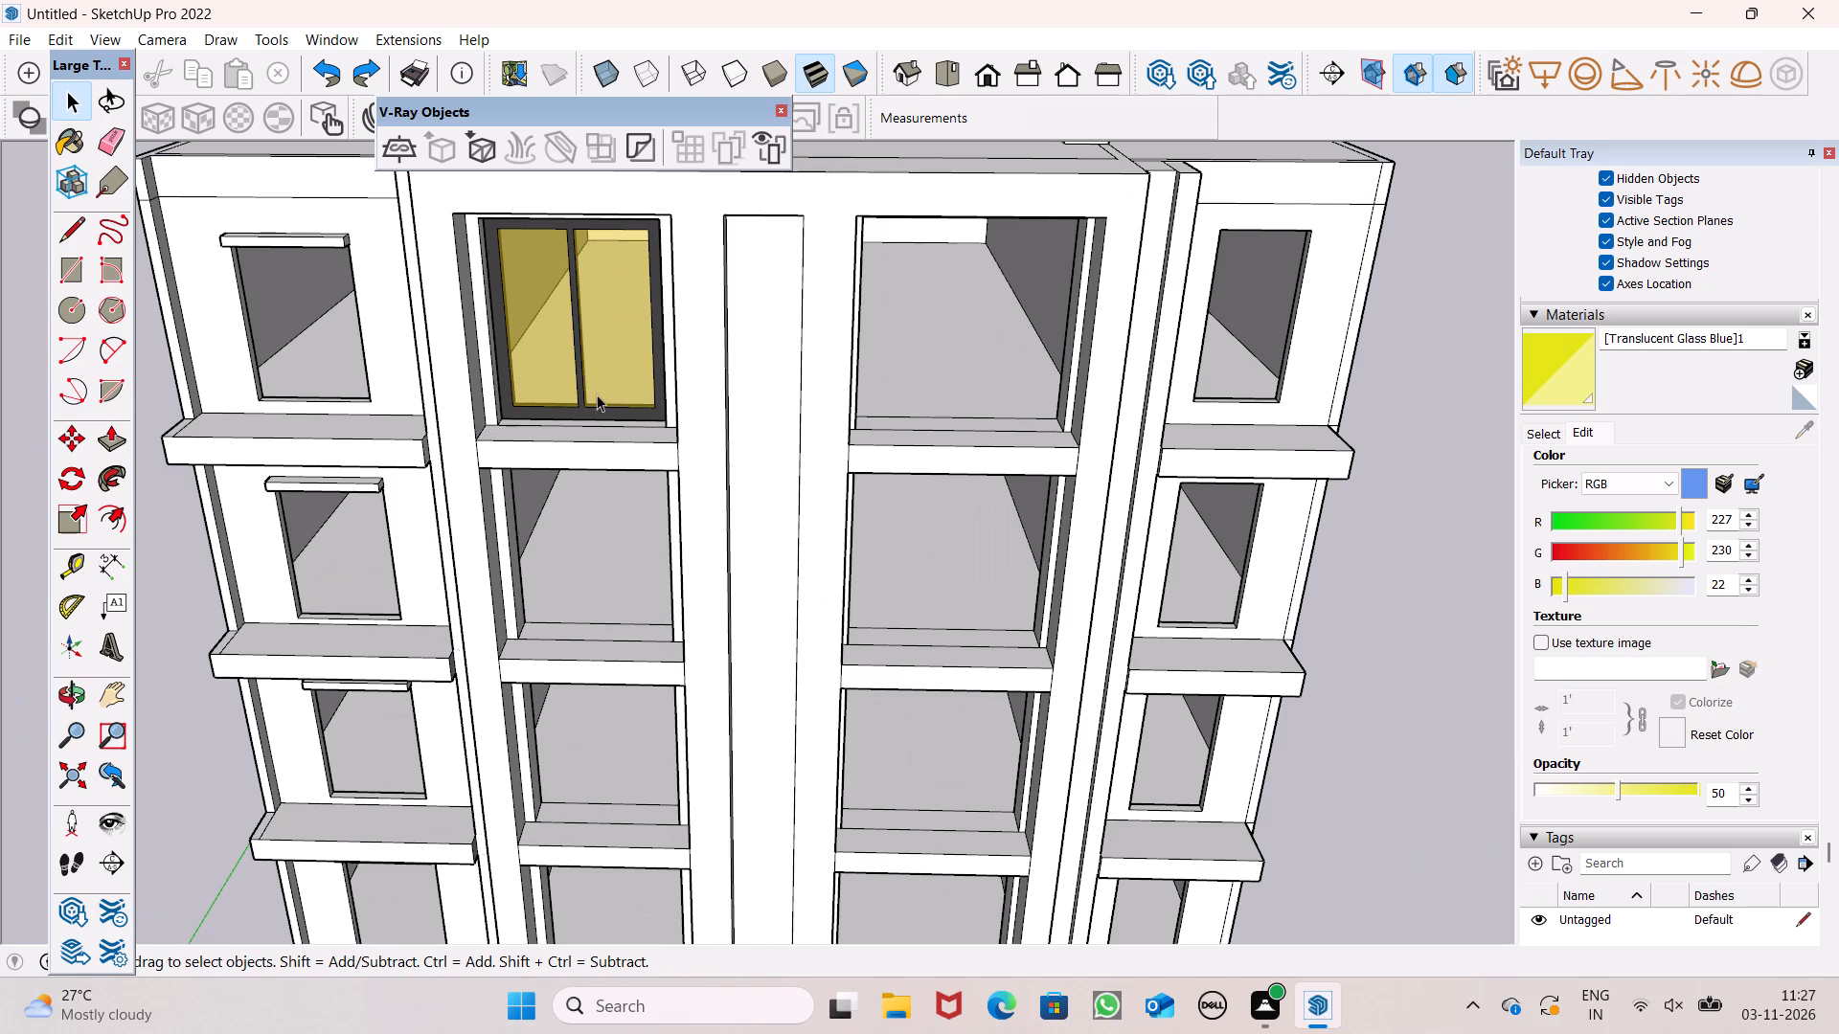
pyautogui.press('m')
pyautogui.press('Return')
pyautogui.click(589, 392)
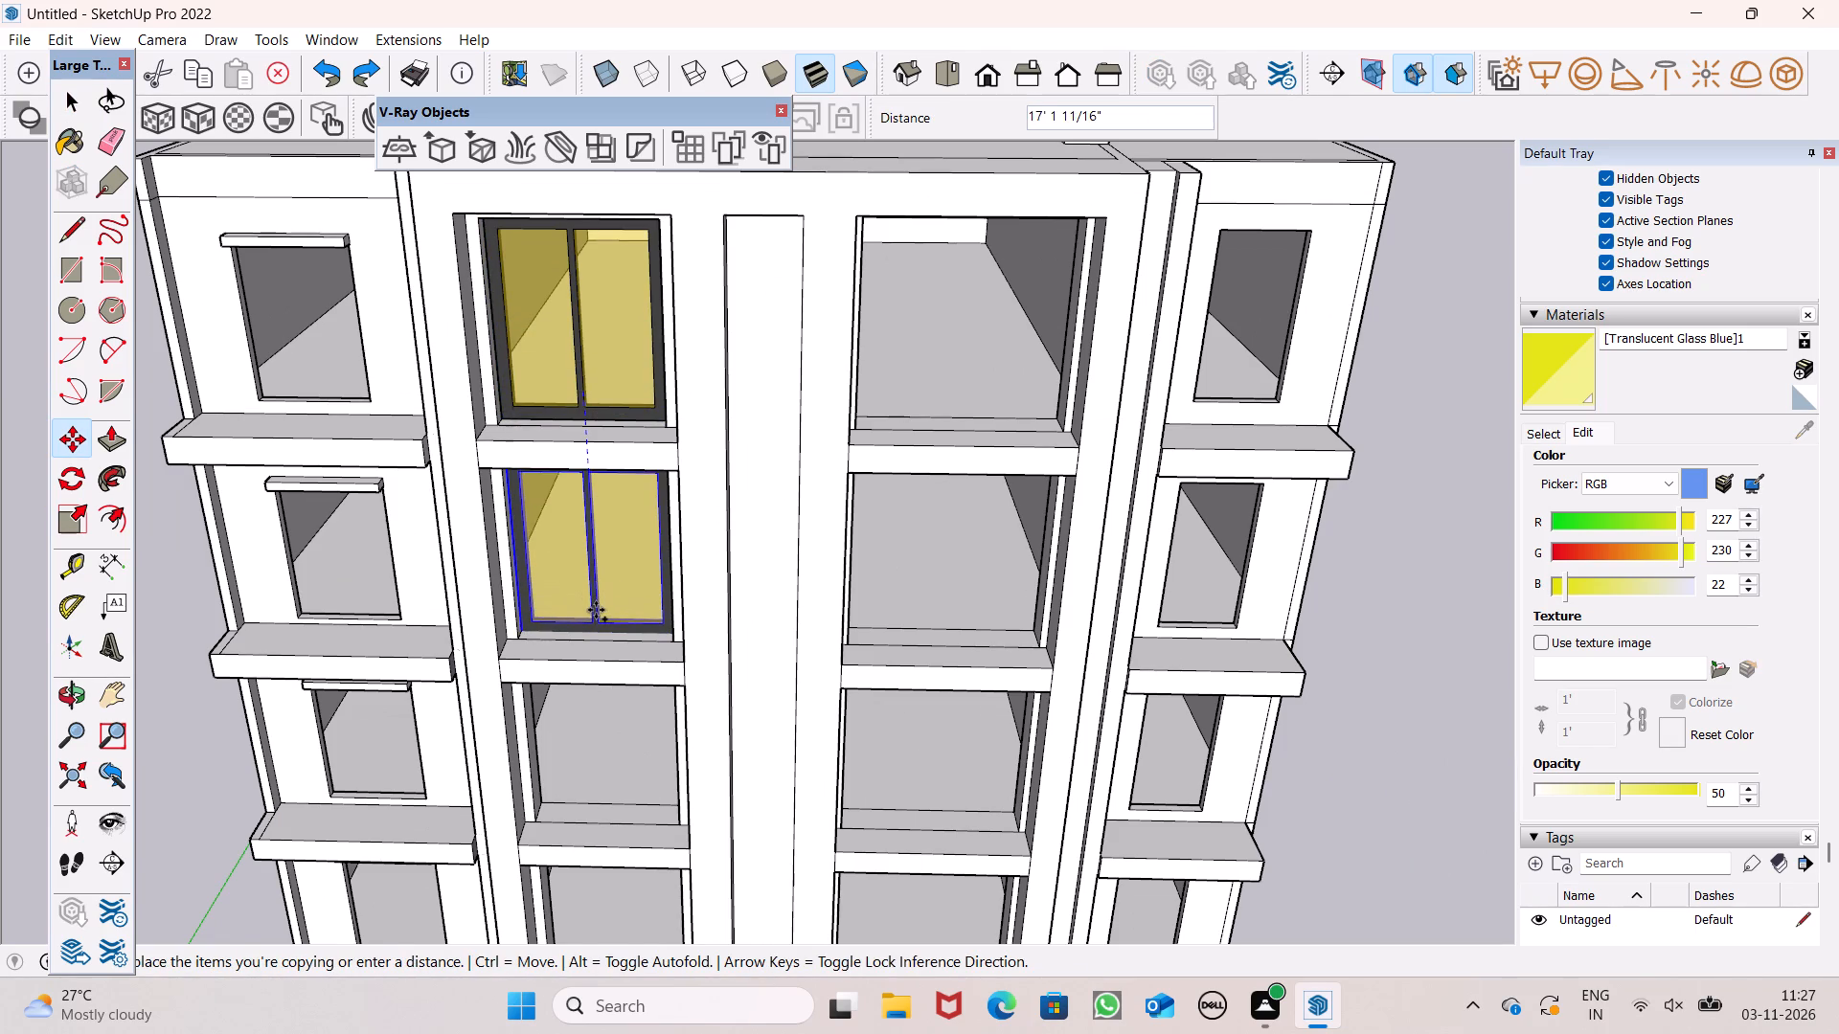
pyautogui.click(595, 614)
pyautogui.moveTo(615, 666); pyautogui.dragTo(625, 416, button='middle')
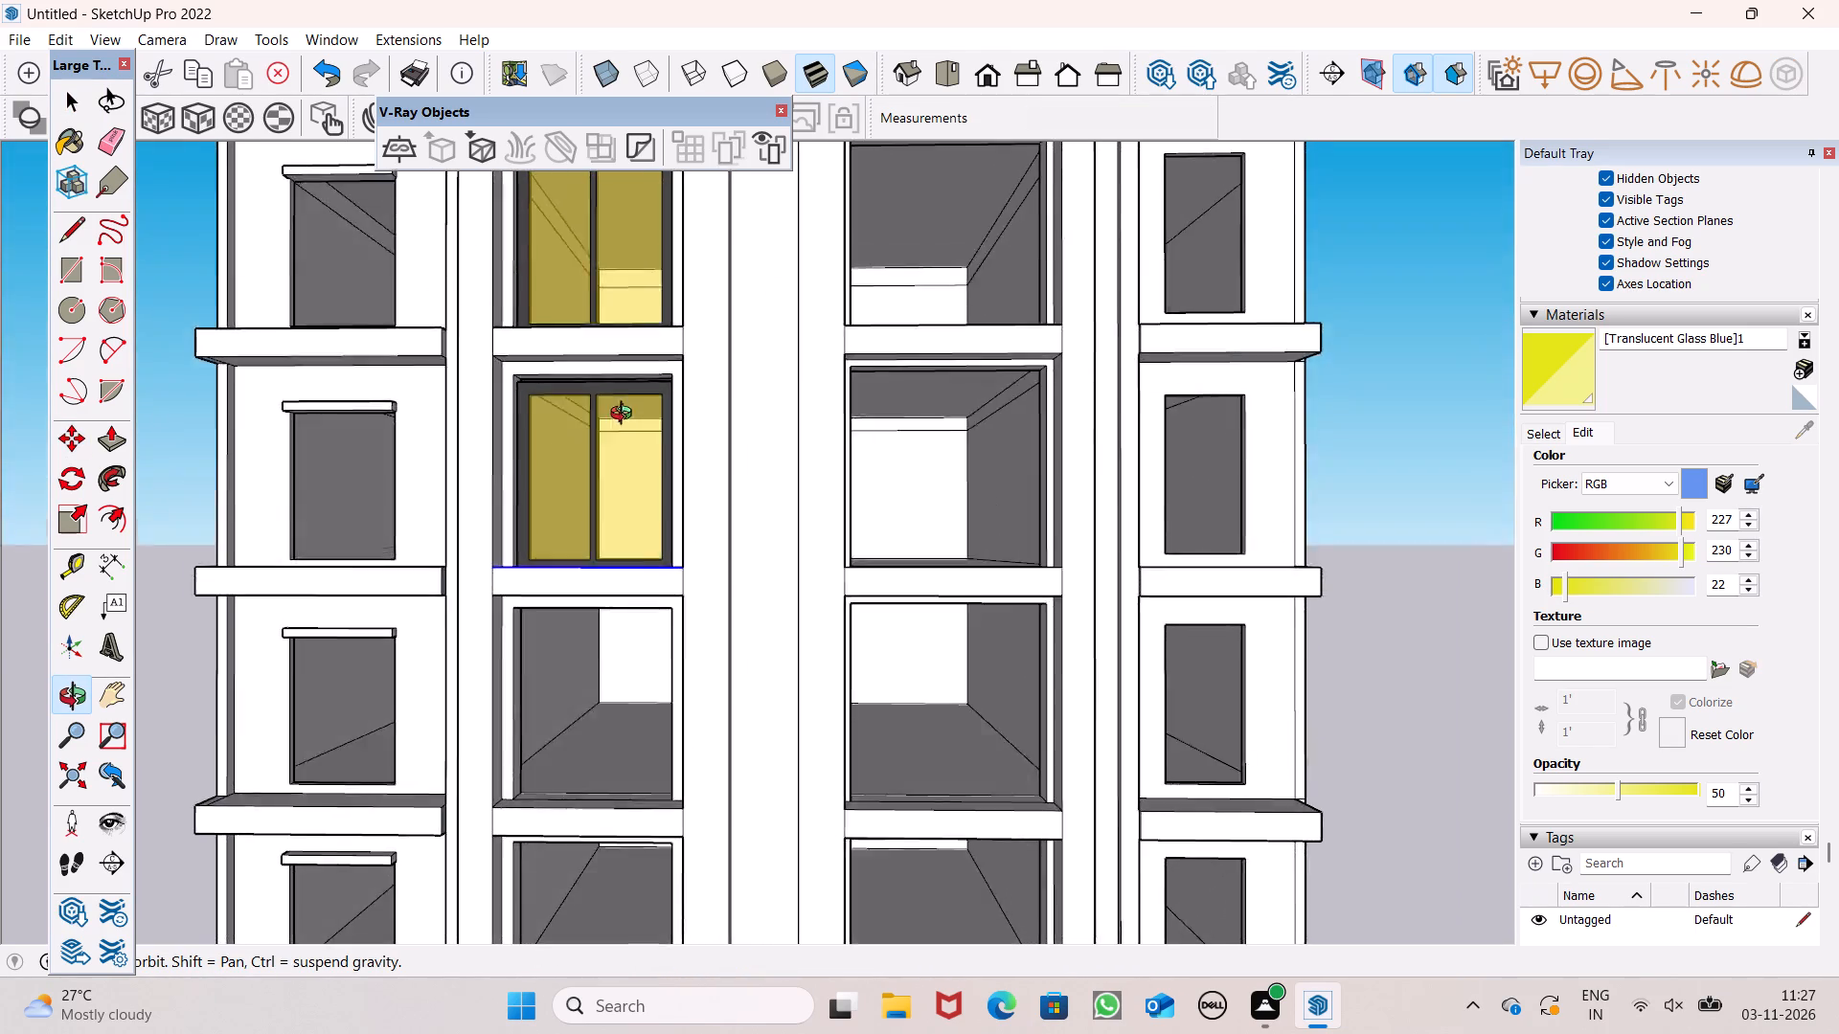
pyautogui.moveTo(625, 416); pyautogui.dragTo(659, 569, button='middle')
pyautogui.press('space')
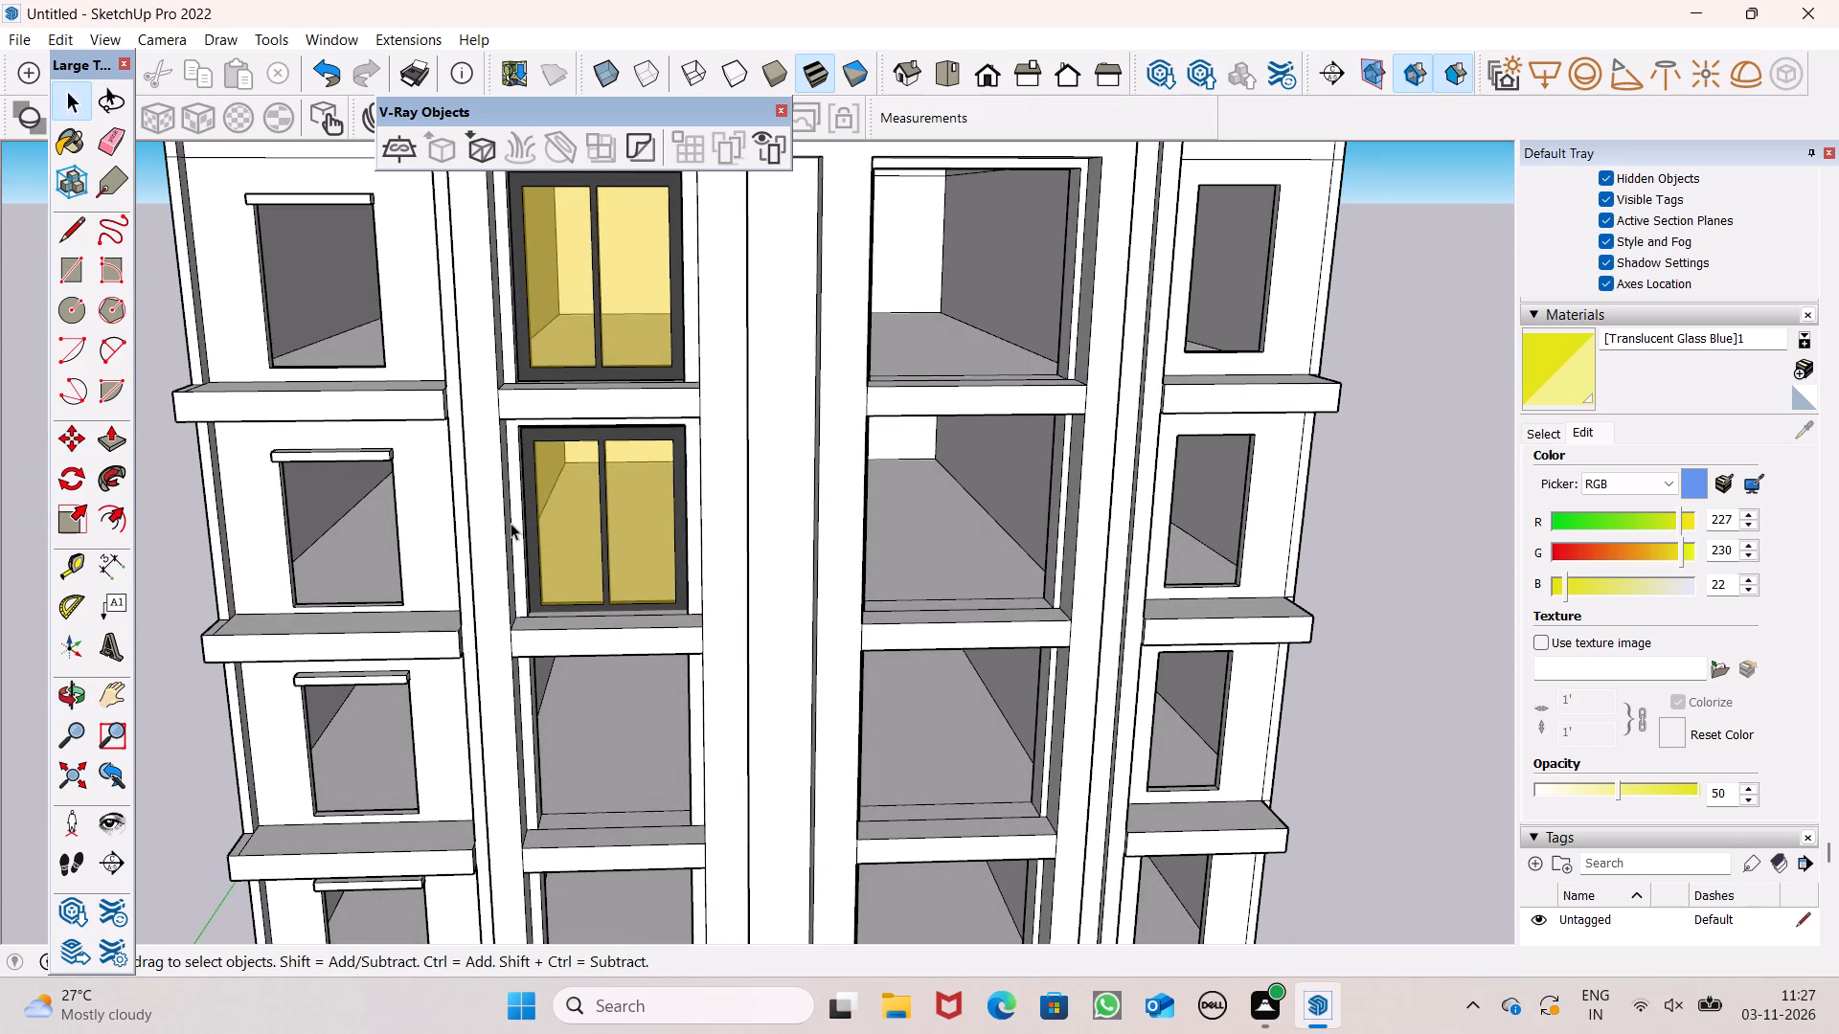
pyautogui.click(164, 569)
# Move the copied two-pane window by its lower corner deeper into the recess of the opening below the top floor.
pyautogui.scroll(7, 606, 589)
pyautogui.moveTo(713, 708); pyautogui.dragTo(709, 732, button='middle')
pyautogui.scroll(1, 711, 731)
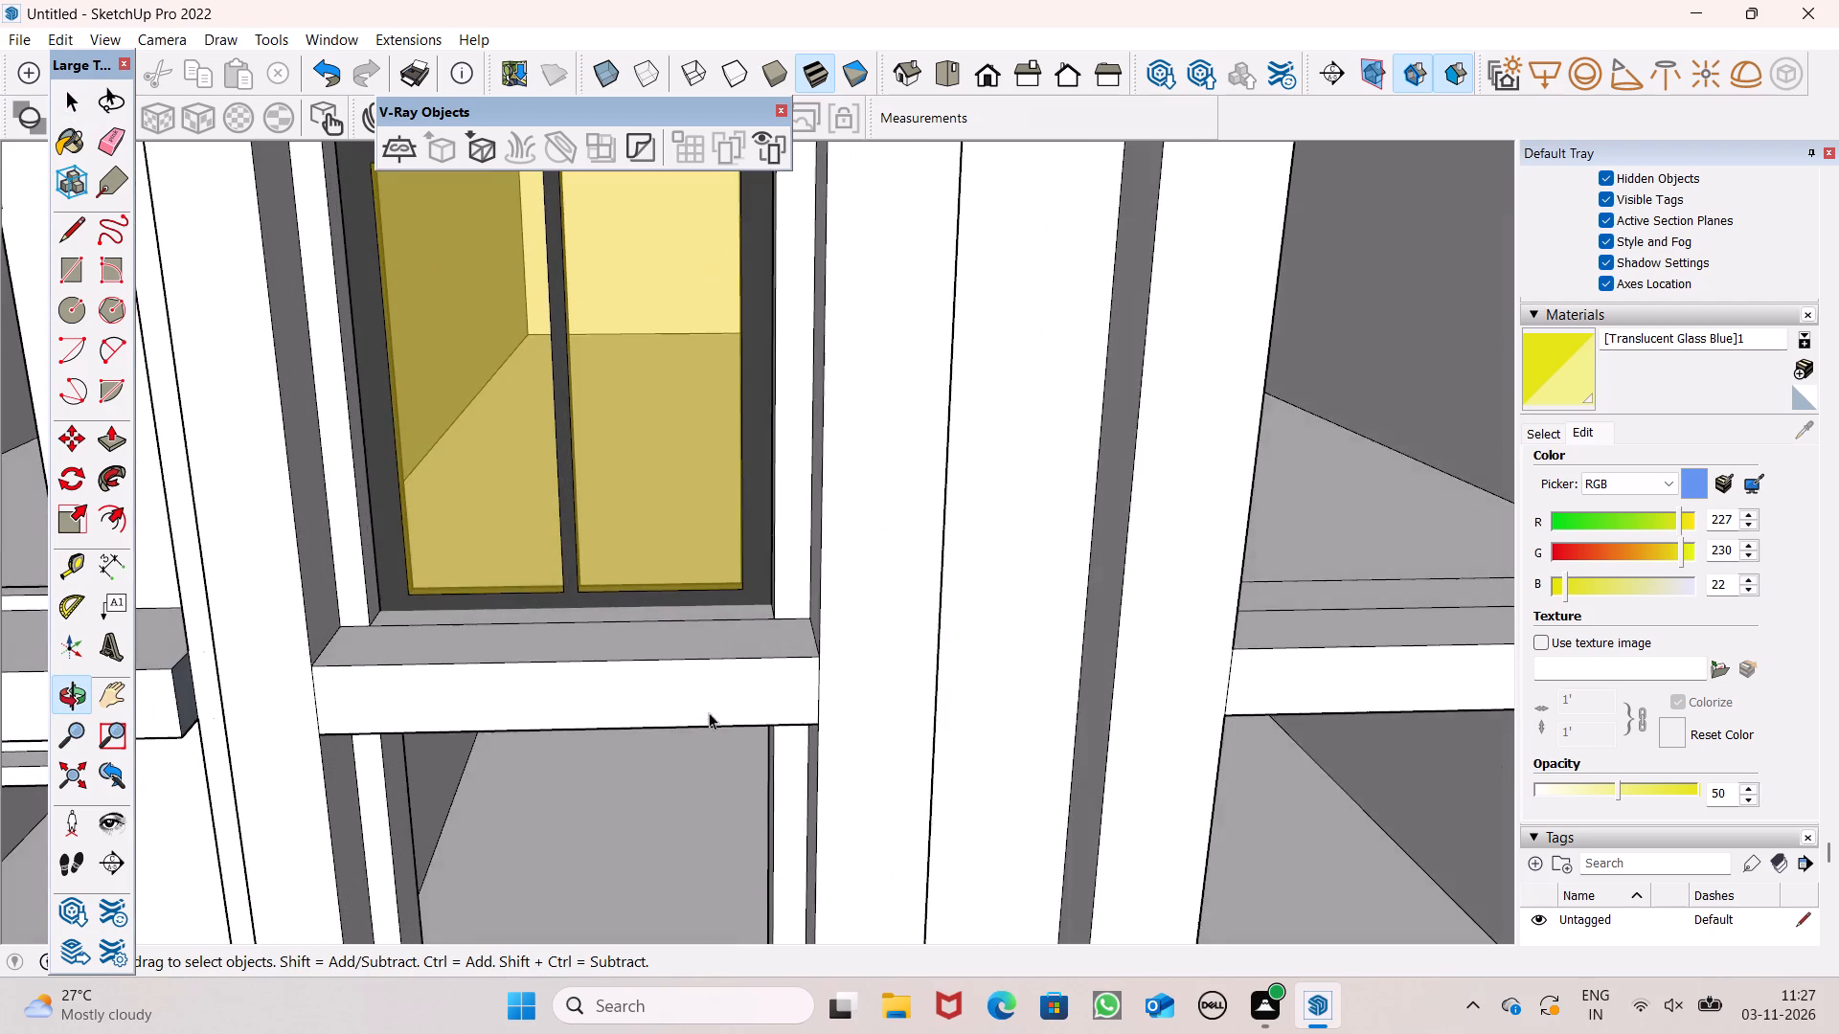
pyautogui.scroll(8, 715, 648)
pyautogui.click(706, 552)
pyautogui.scroll(6, 754, 570)
pyautogui.press('m')
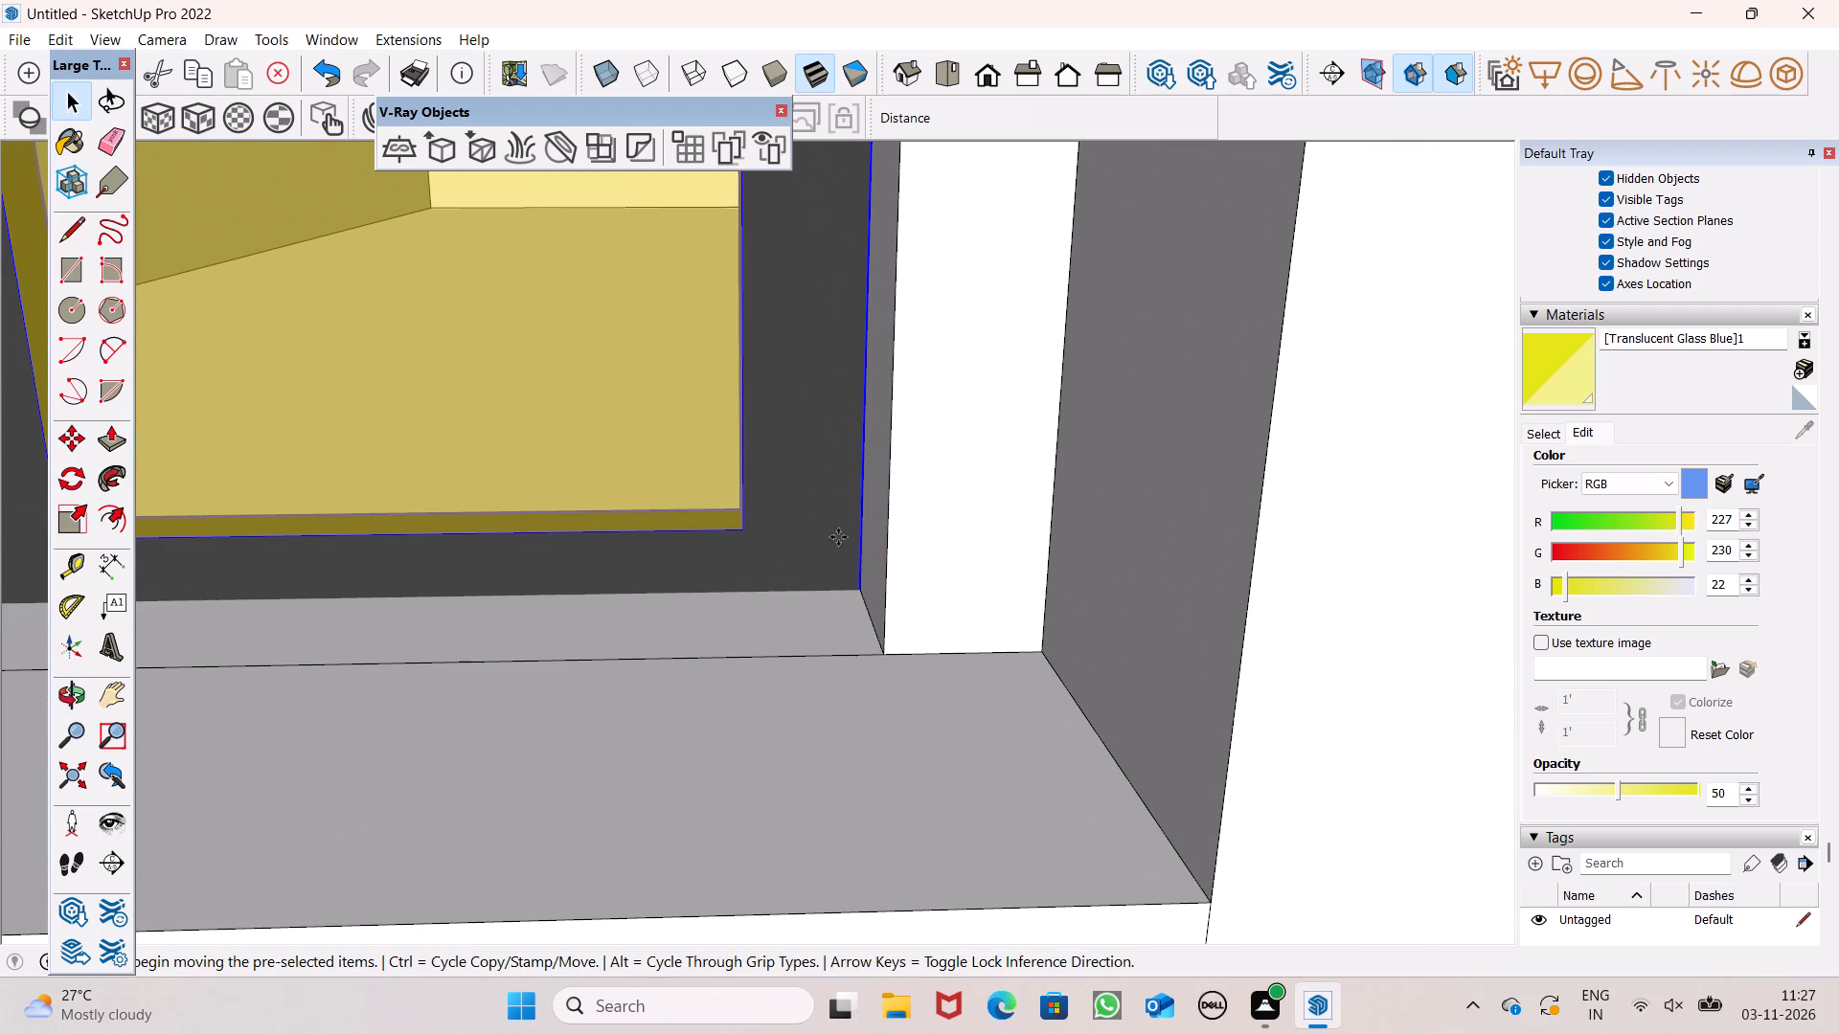
pyautogui.press('Return')
pyautogui.moveTo(856, 647); pyautogui.dragTo(852, 613)
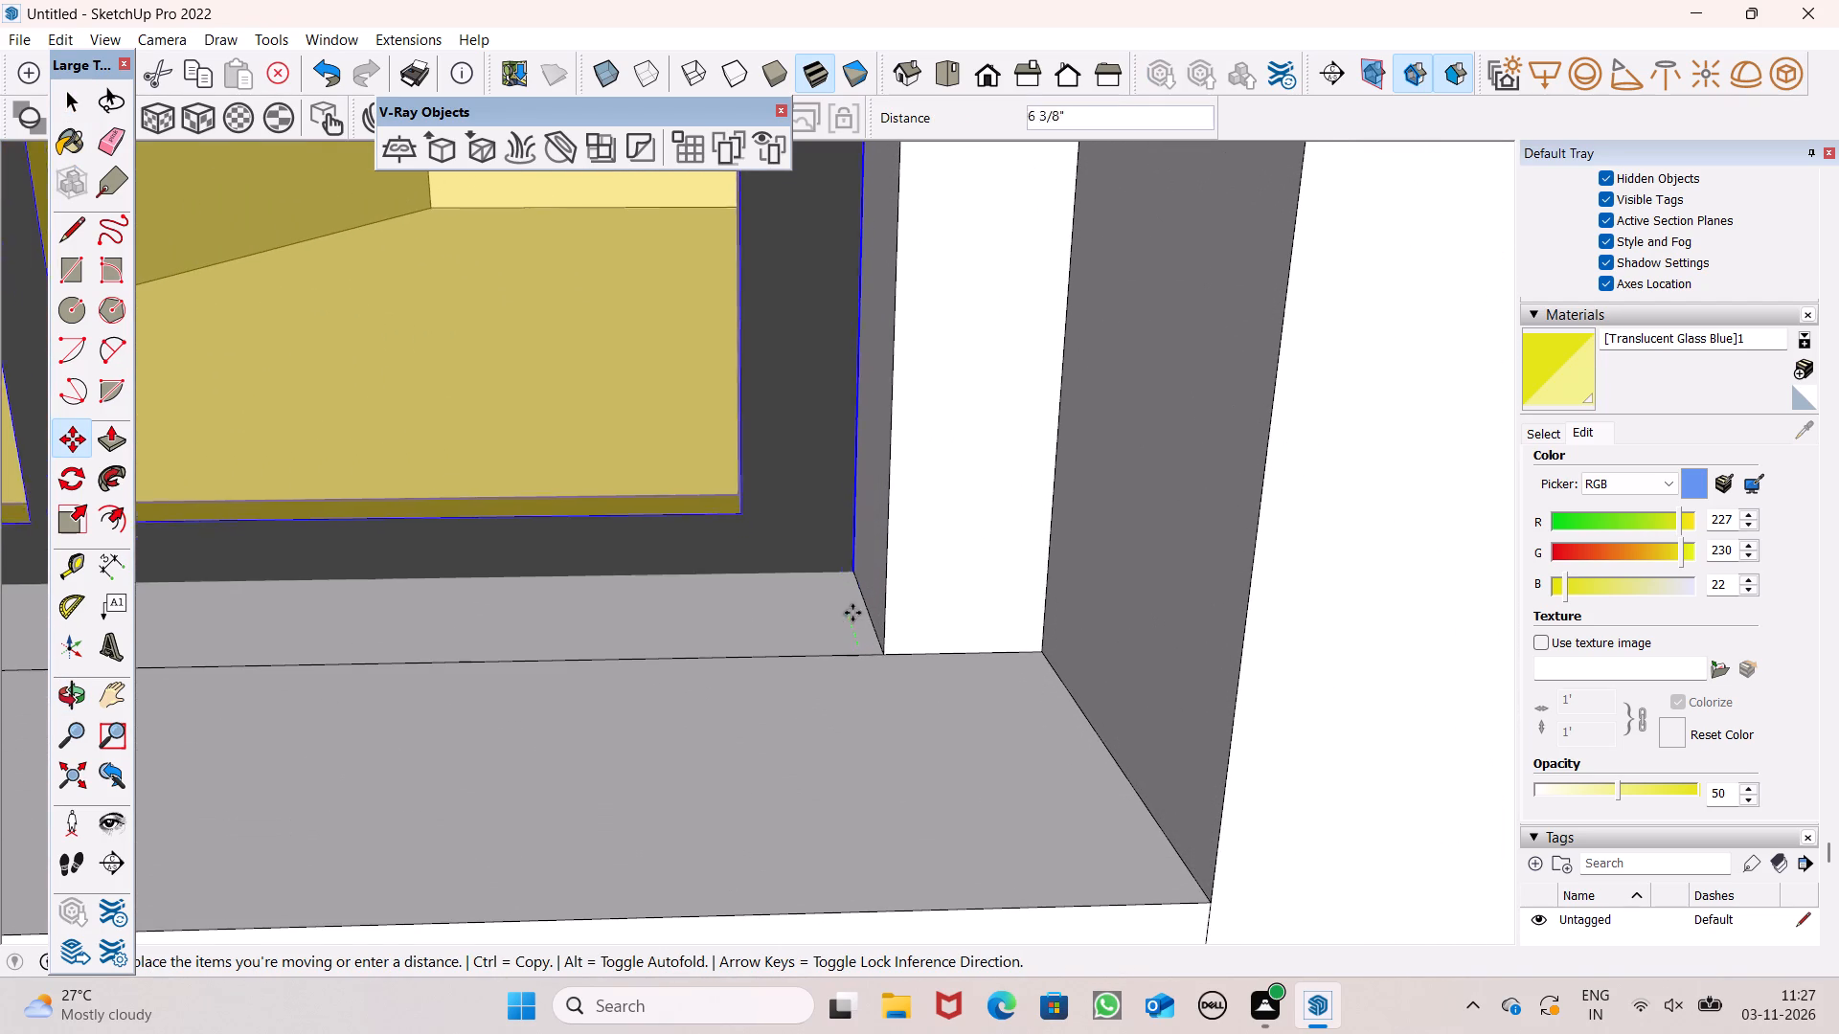
pyautogui.moveTo(852, 613); pyautogui.dragTo(852, 577)
pyautogui.scroll(-7, 752, 492)
pyautogui.scroll(-3, 835, 488)
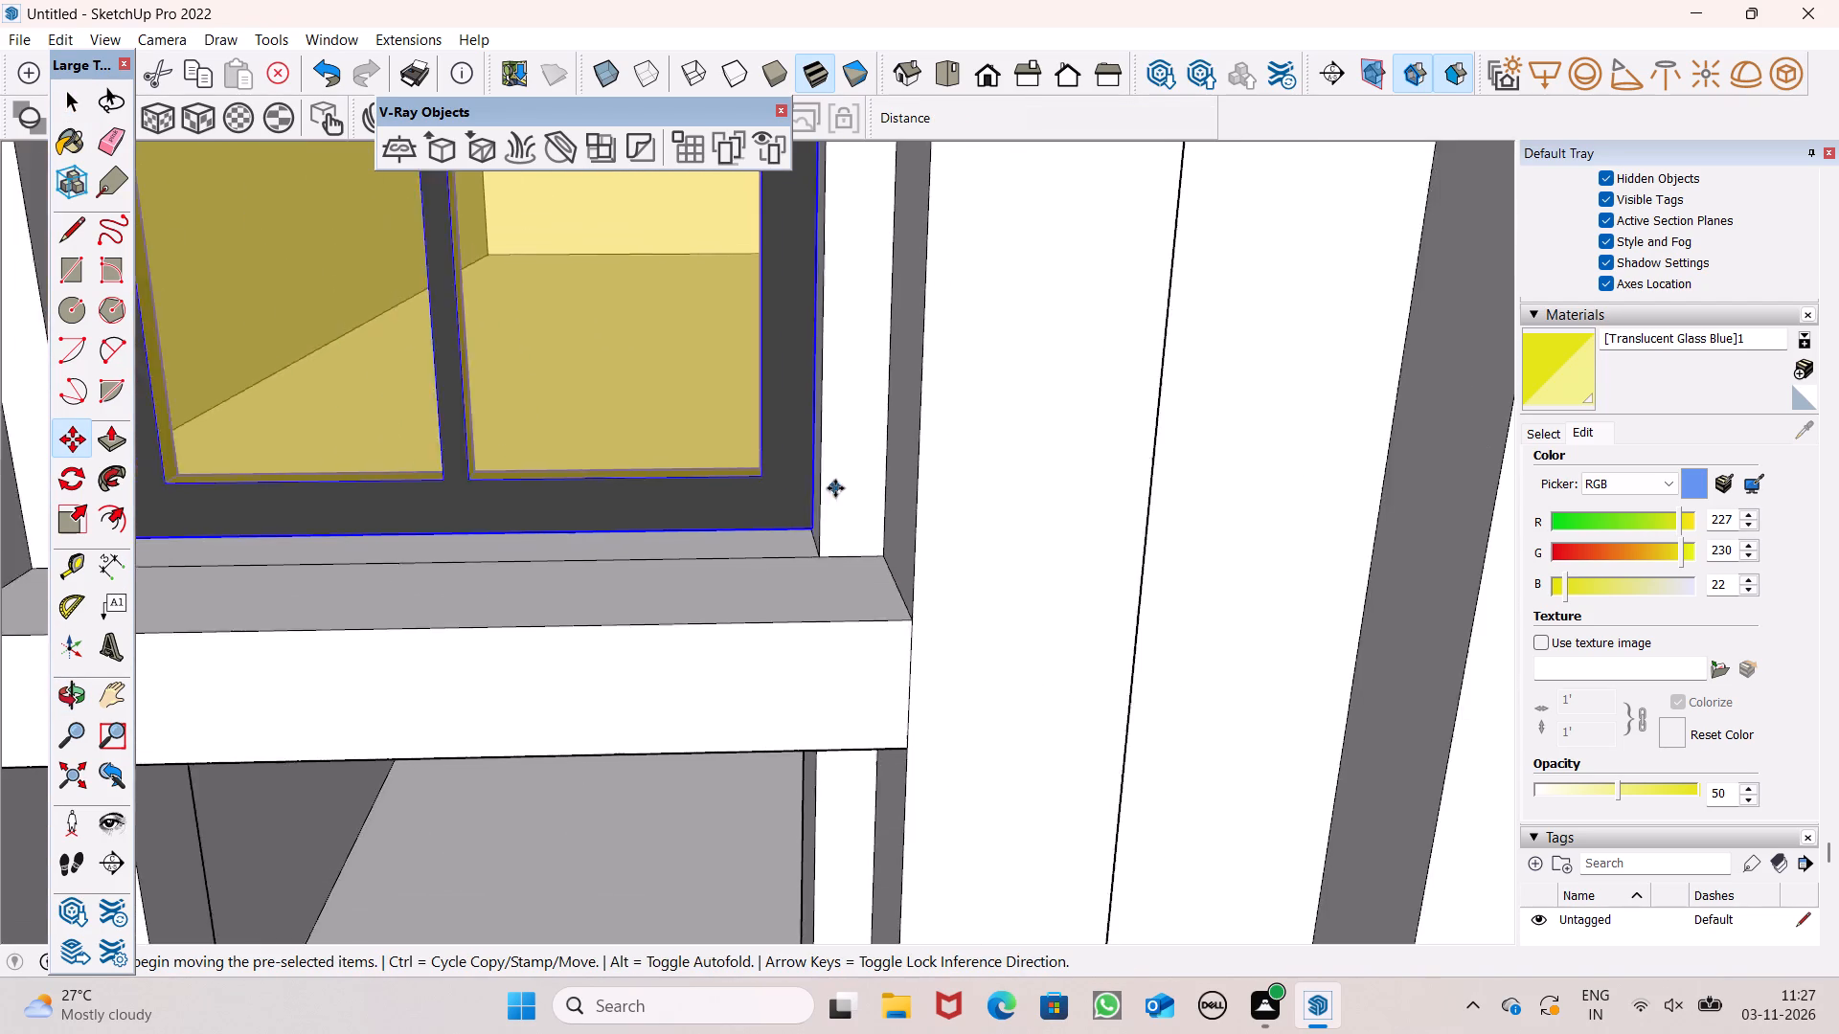
# Examine the copied two-pane window in the opening below the top floor and compare it with the window above.
pyautogui.scroll(-2, 835, 488)
pyautogui.press('space')
pyautogui.scroll(-6, 918, 450)
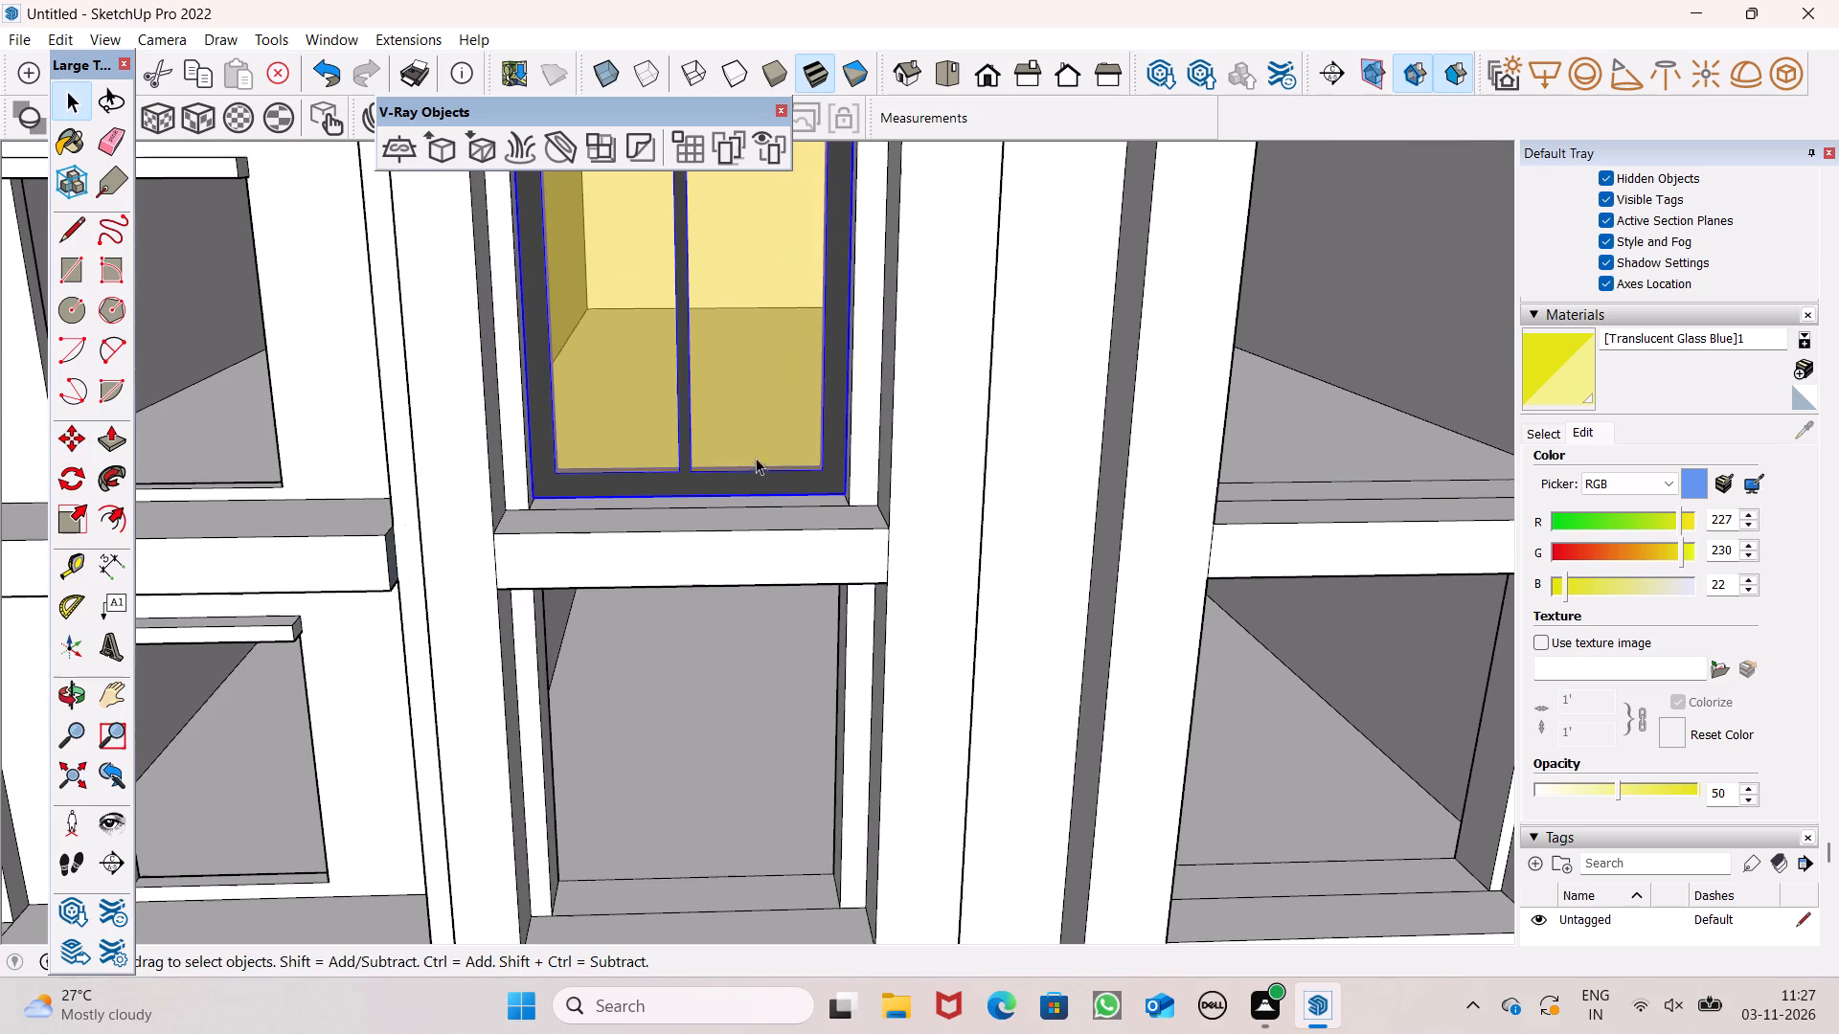
pyautogui.scroll(-5, 762, 461)
pyautogui.click(193, 461)
pyautogui.scroll(4, 705, 418)
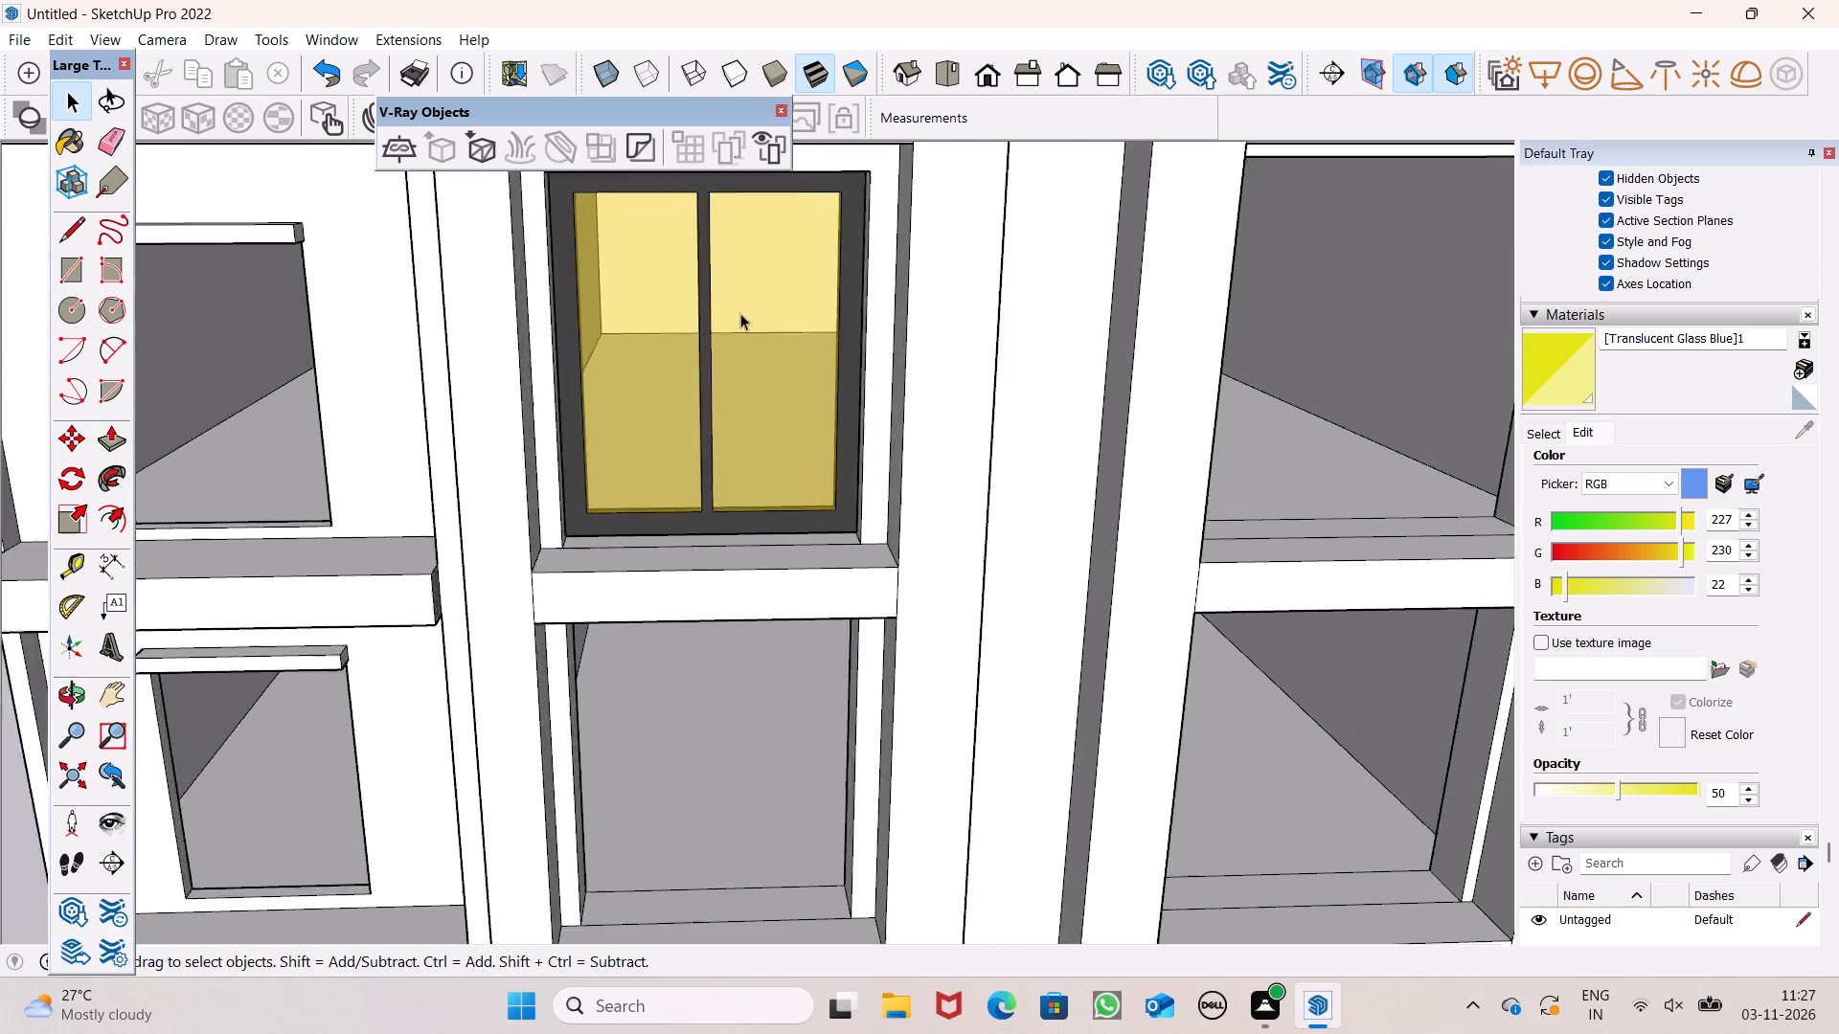
pyautogui.scroll(4, 740, 313)
pyautogui.scroll(-7, 731, 286)
pyautogui.moveTo(775, 368); pyautogui.dragTo(566, 307, button='middle')
pyautogui.scroll(1, 743, 333)
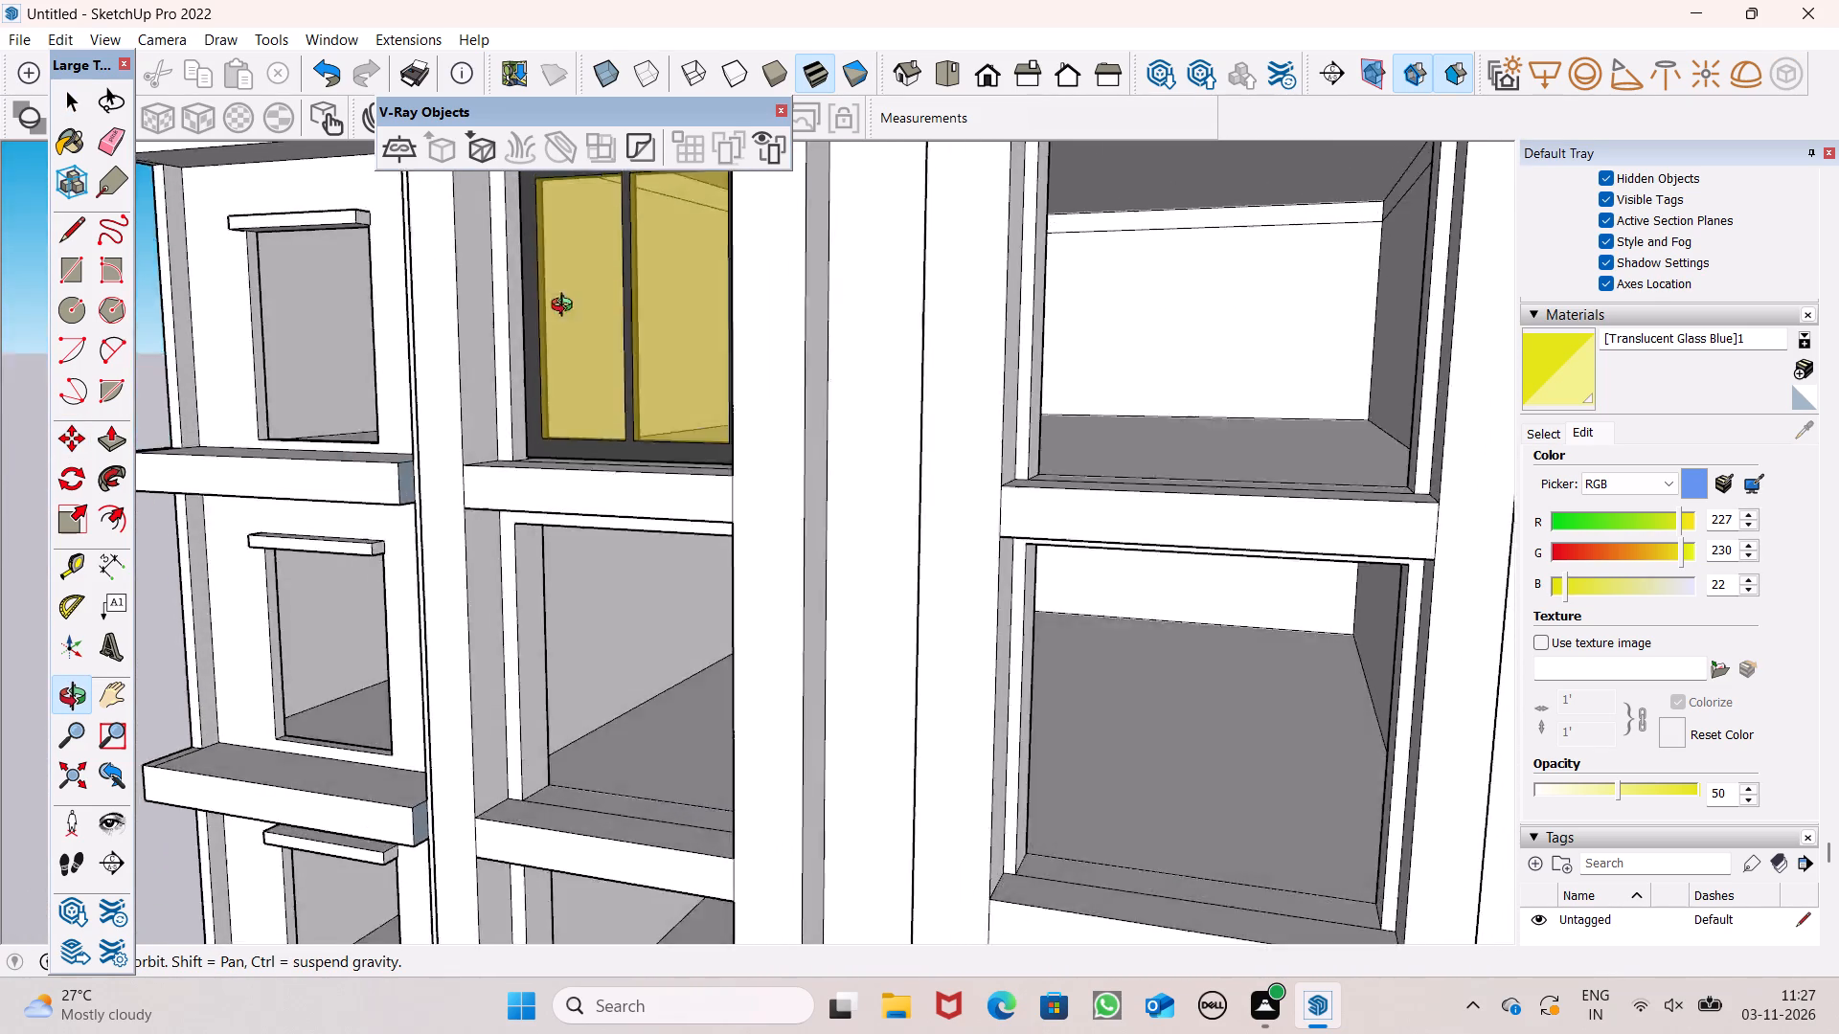
pyautogui.moveTo(566, 307); pyautogui.dragTo(830, 474, button='middle')
pyautogui.scroll(-4, 831, 476)
pyautogui.moveTo(830, 478); pyautogui.dragTo(883, 104, button='middle')
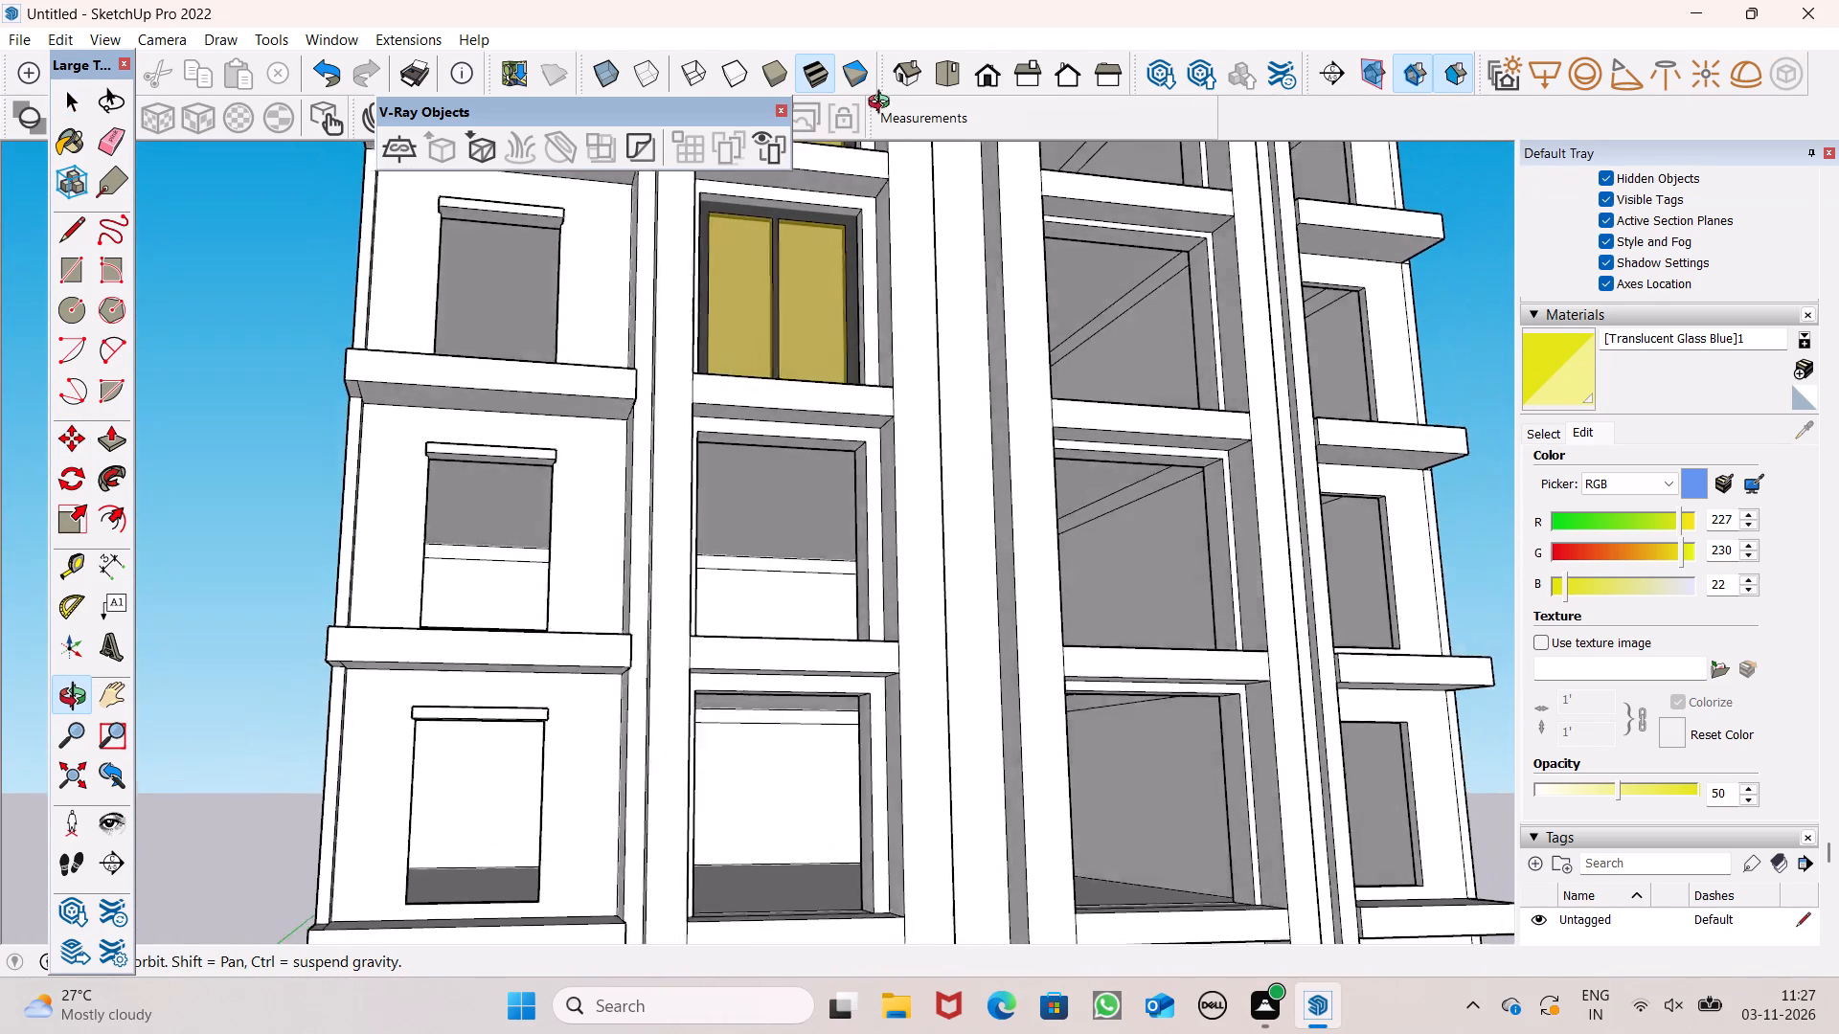
pyautogui.moveTo(883, 104); pyautogui.dragTo(746, 614, button='middle')
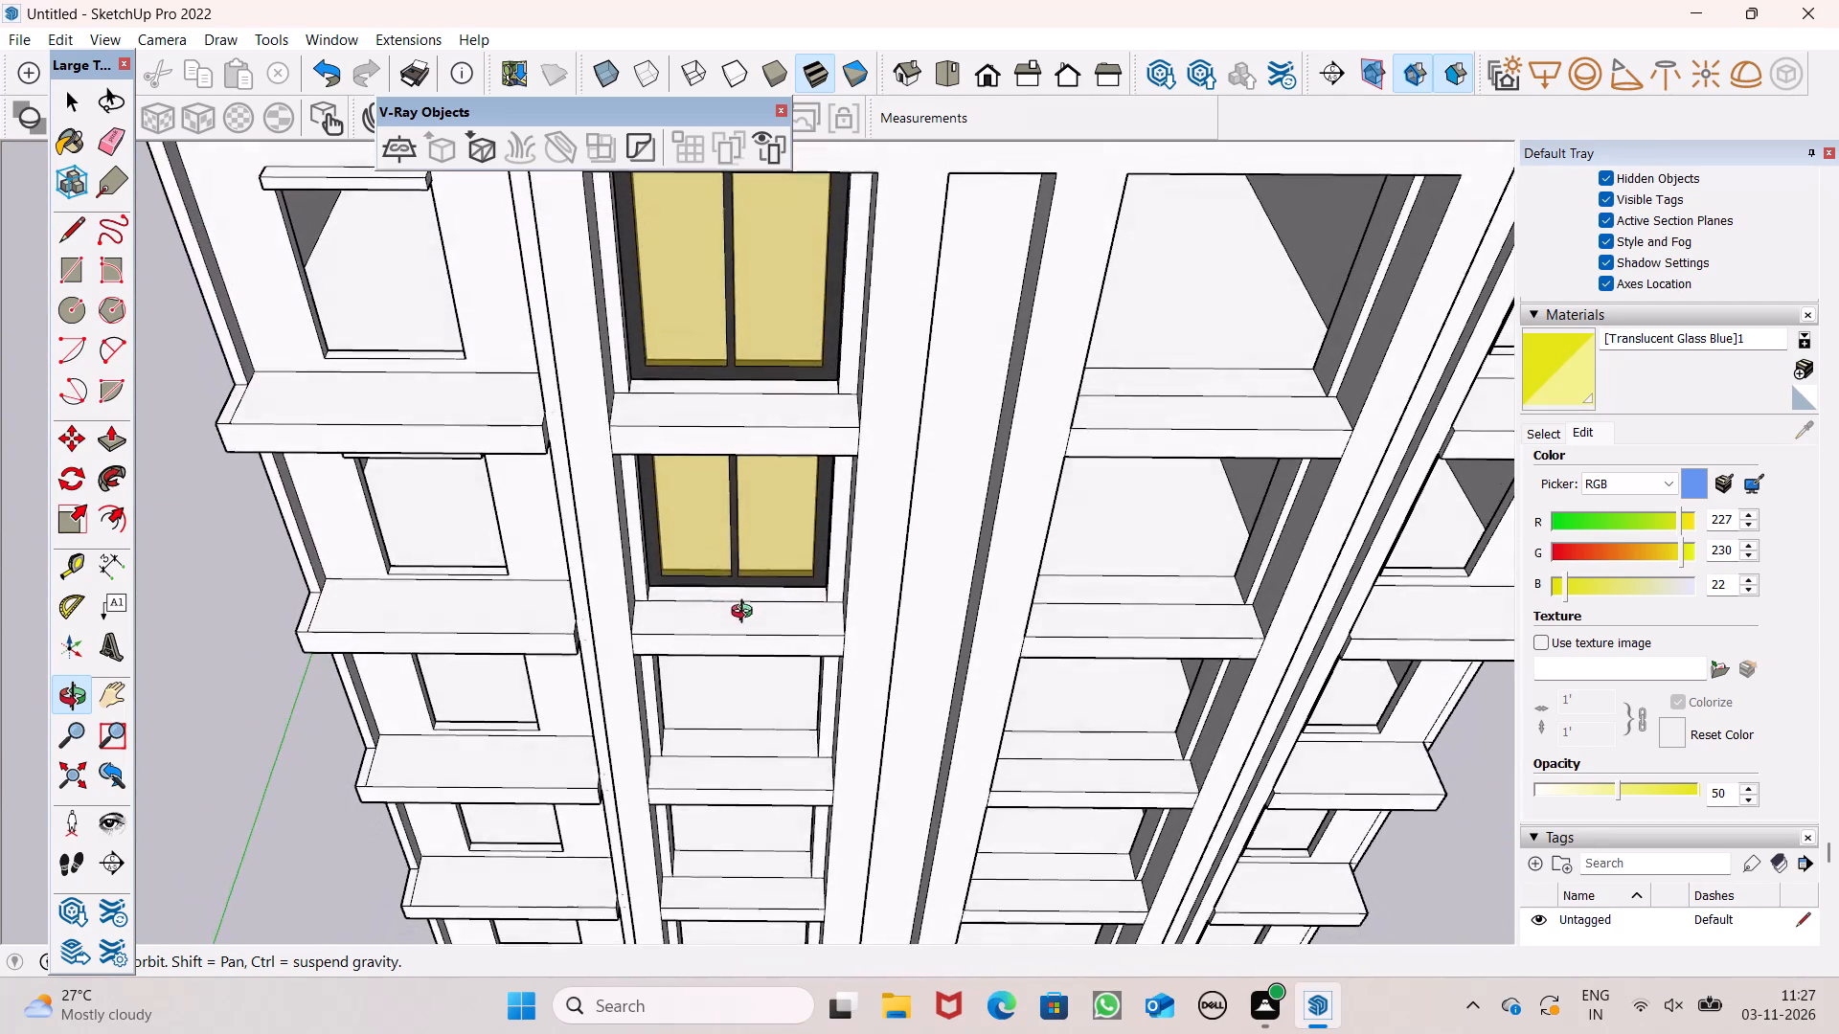
pyautogui.moveTo(746, 614); pyautogui.dragTo(745, 616, button='middle')
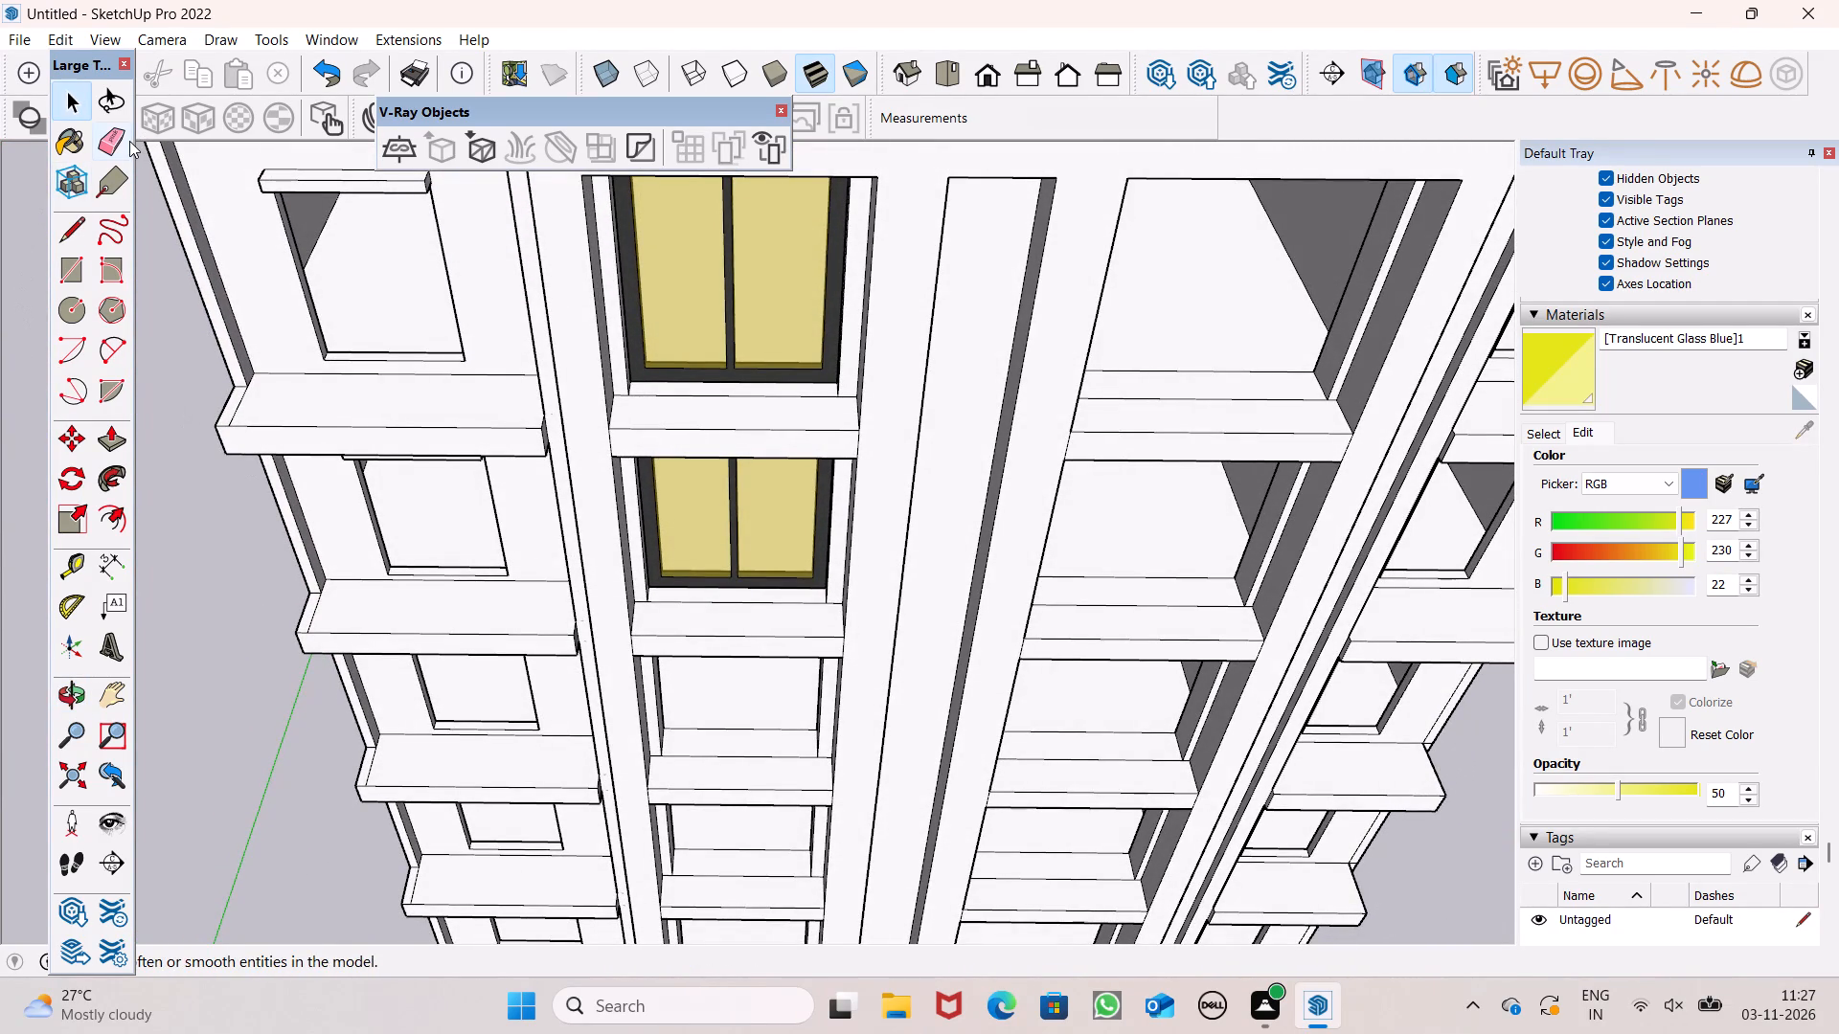
# Copy the two-pane window from the opening below the top floor down into the middle-floor opening of the same bay.
pyautogui.scroll(-4, 678, 402)
pyautogui.moveTo(784, 488); pyautogui.dragTo(784, 367, button='middle')
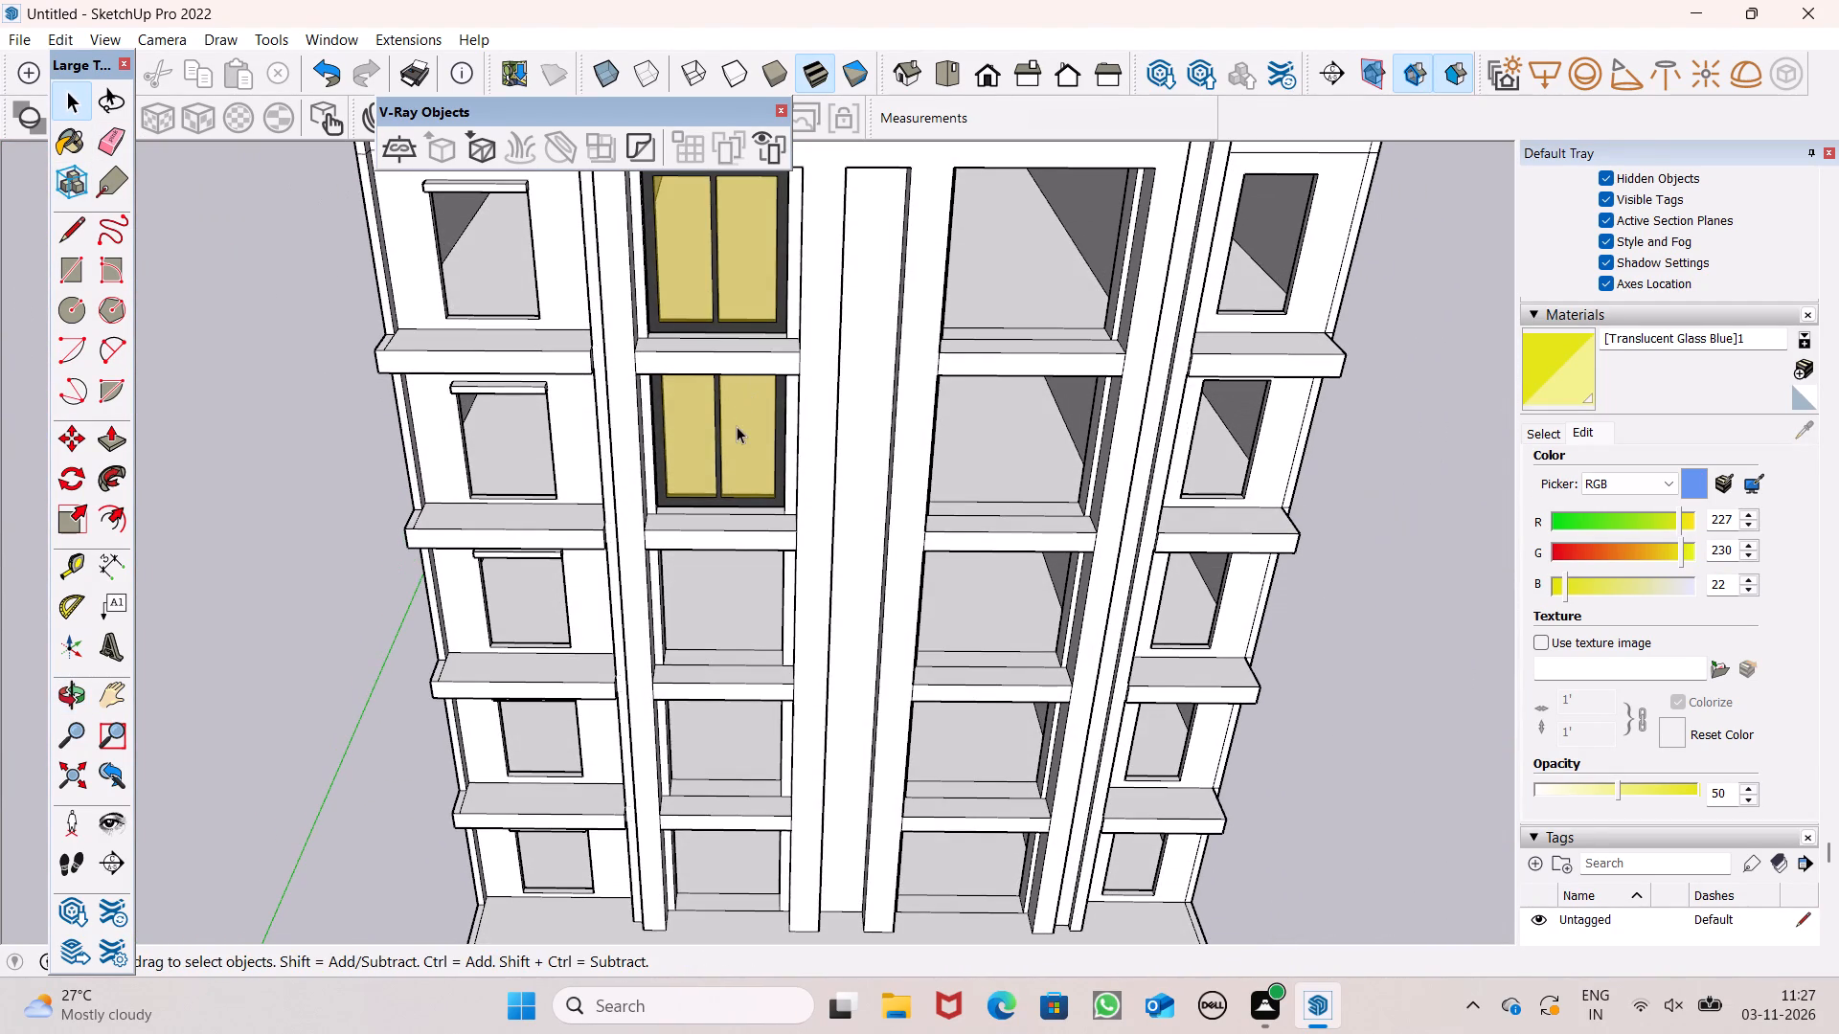
pyautogui.click(737, 426)
pyautogui.press('m')
pyautogui.press('Return')
pyautogui.scroll(1, 778, 572)
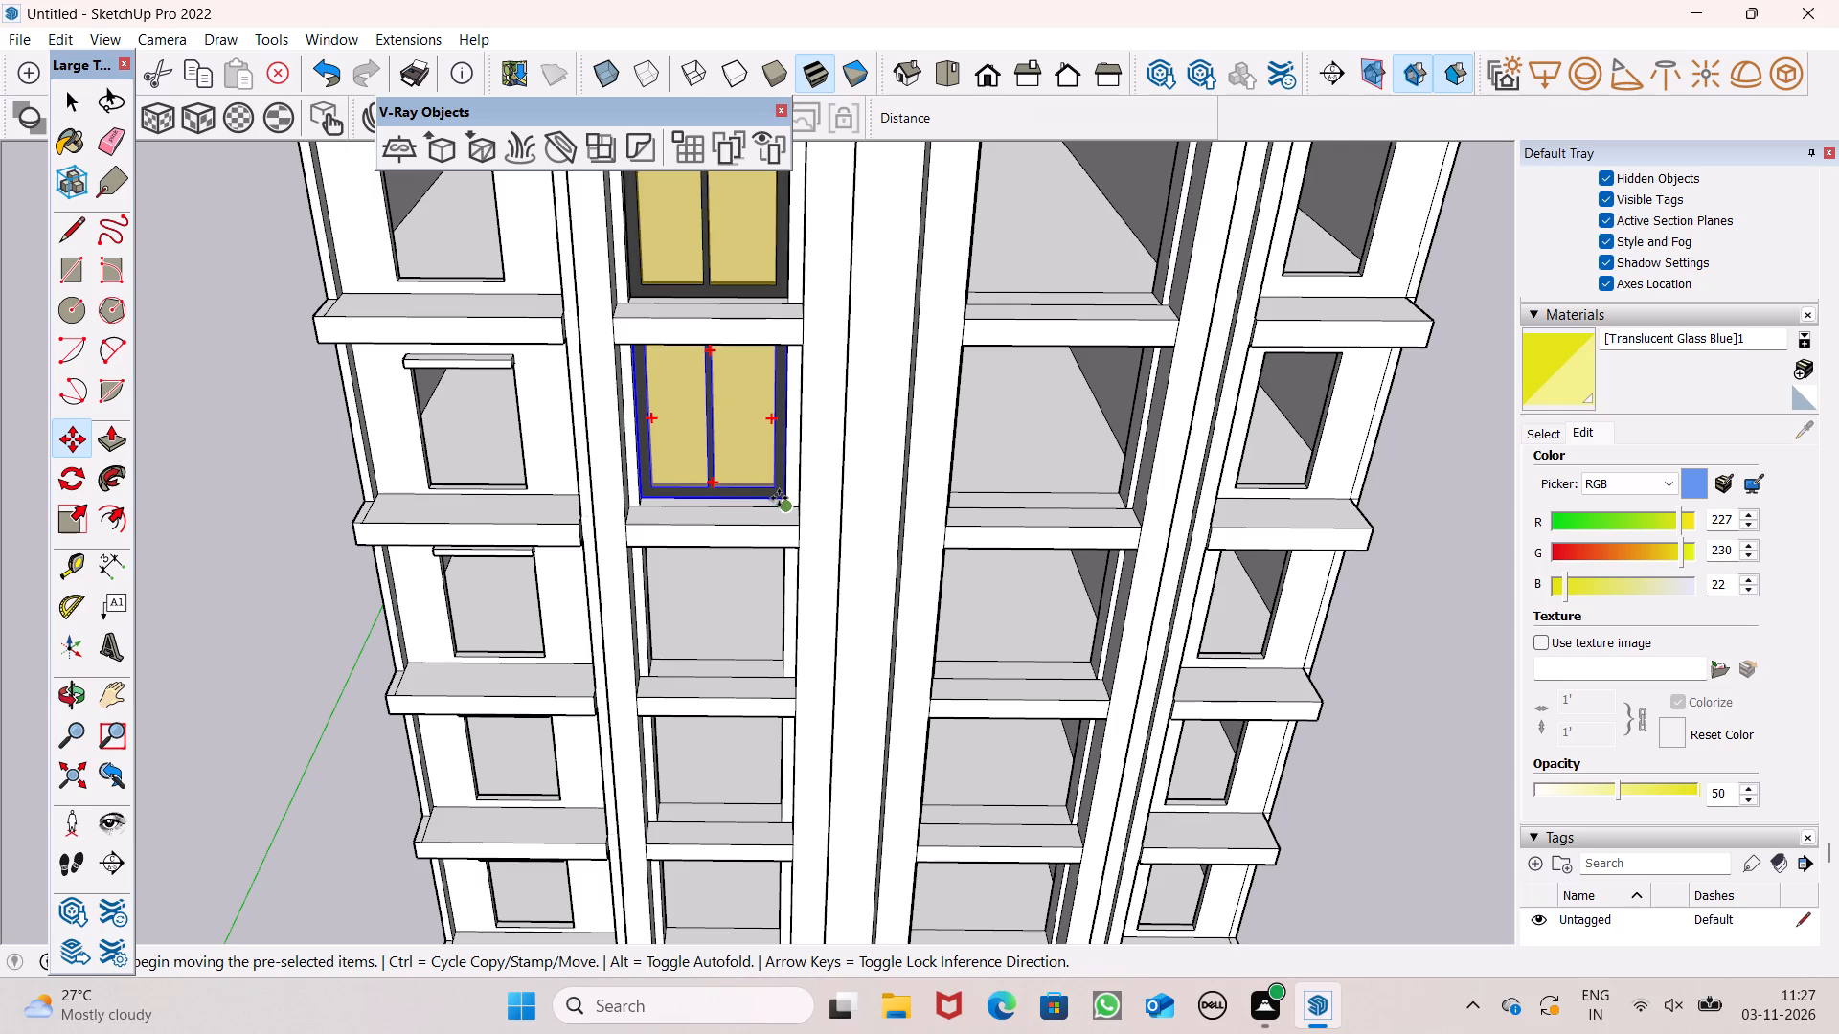
pyautogui.moveTo(781, 498); pyautogui.dragTo(779, 677)
# Examine how the middle-floor window copy sits against the head, jambs and sill of its opening.
pyautogui.scroll(-6, 747, 652)
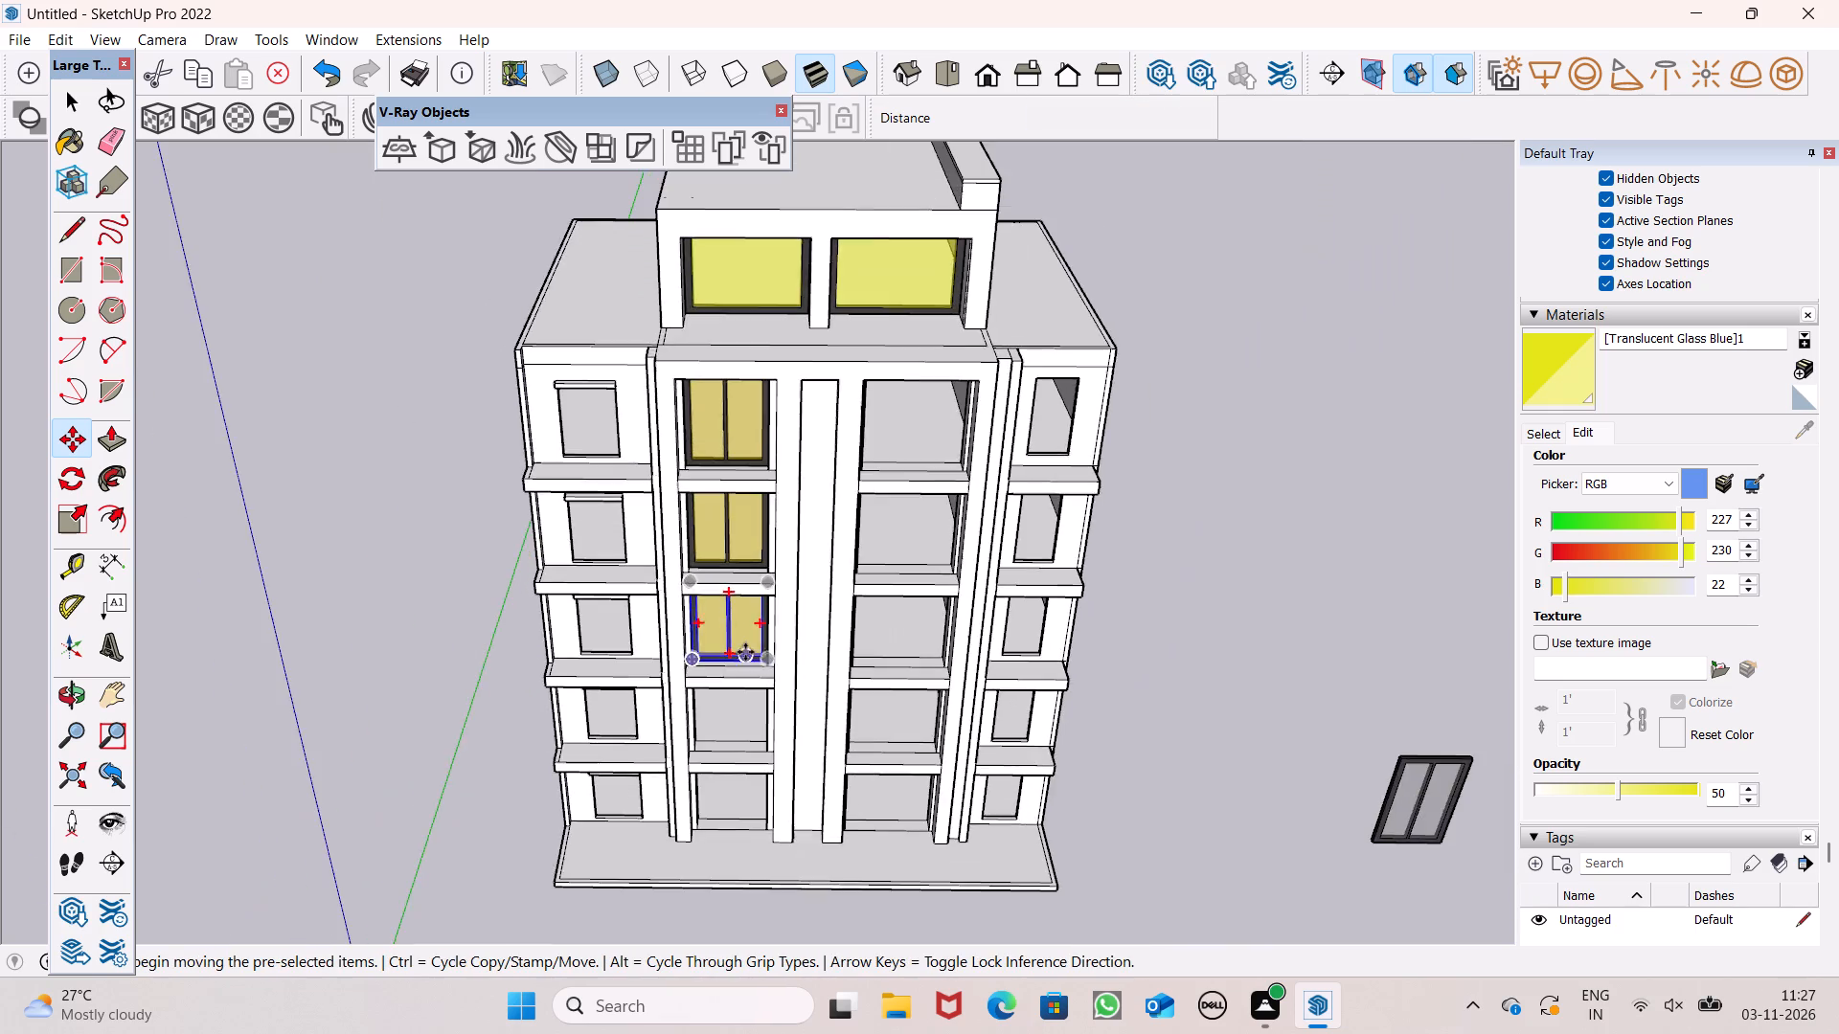
pyautogui.moveTo(762, 706); pyautogui.dragTo(730, 261, button='middle')
pyautogui.scroll(8, 773, 523)
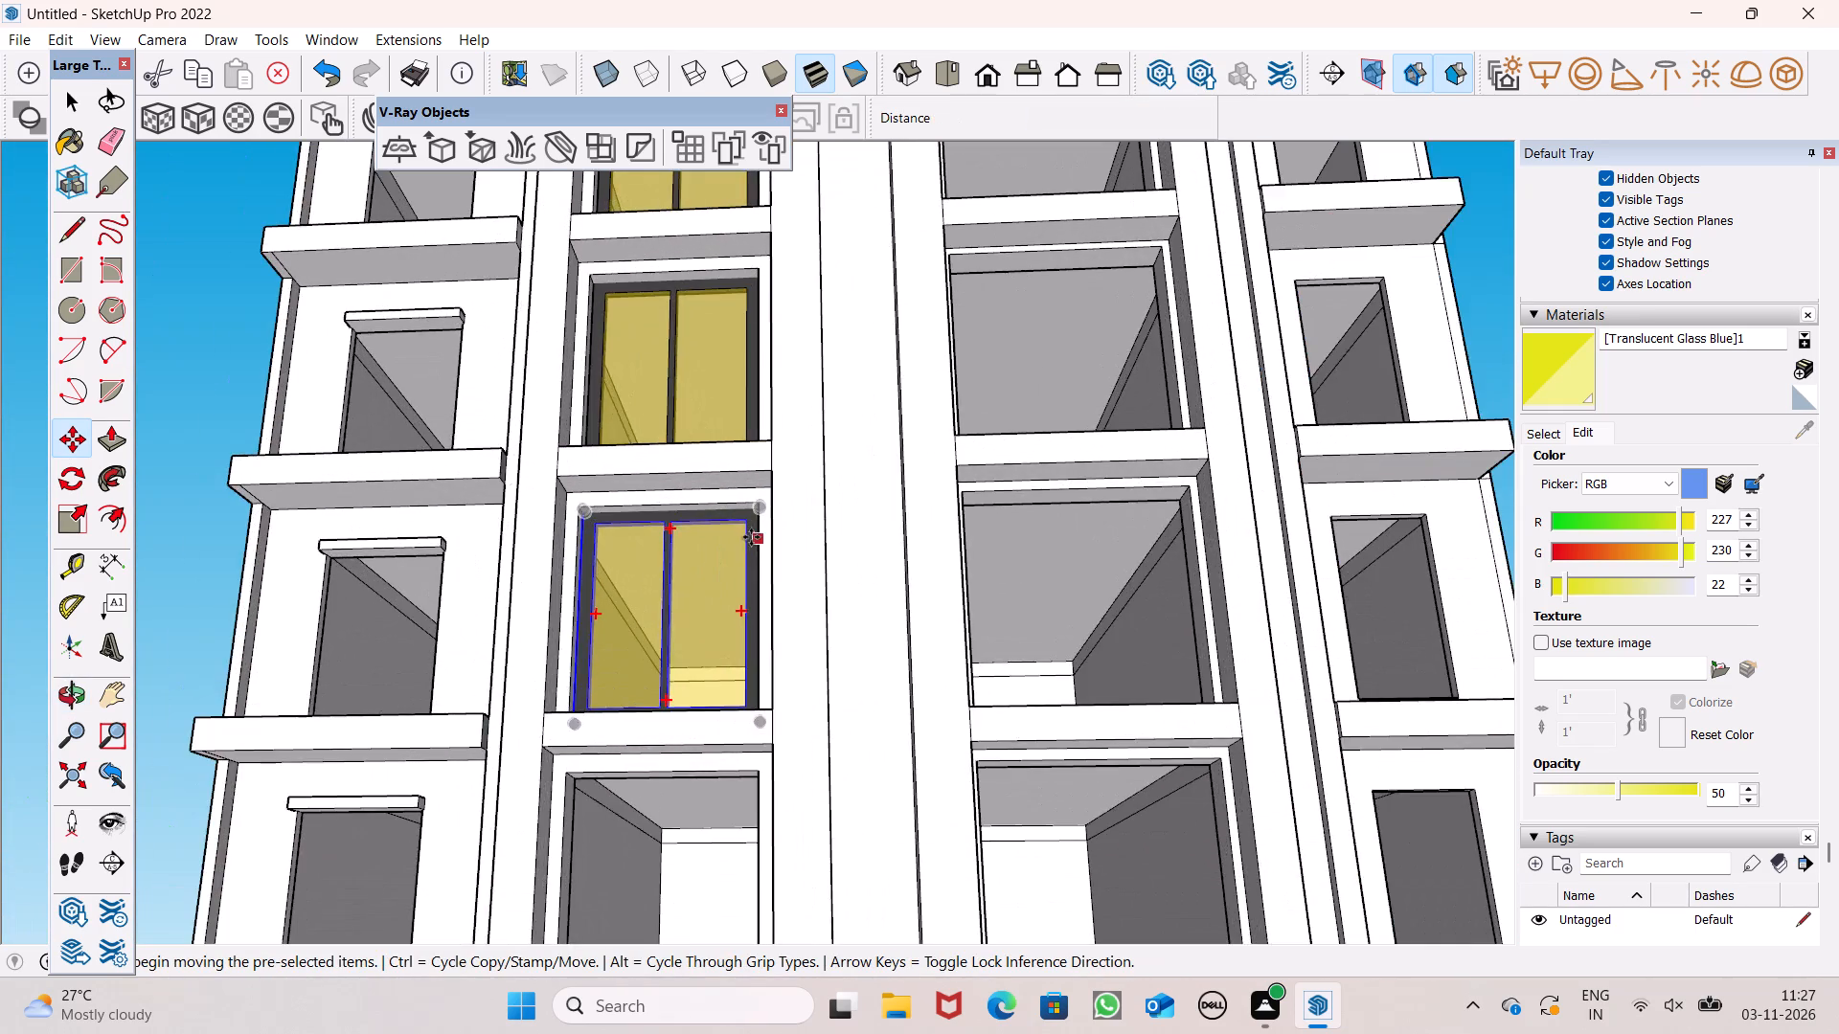
pyautogui.scroll(10, 735, 565)
pyautogui.scroll(-6, 716, 414)
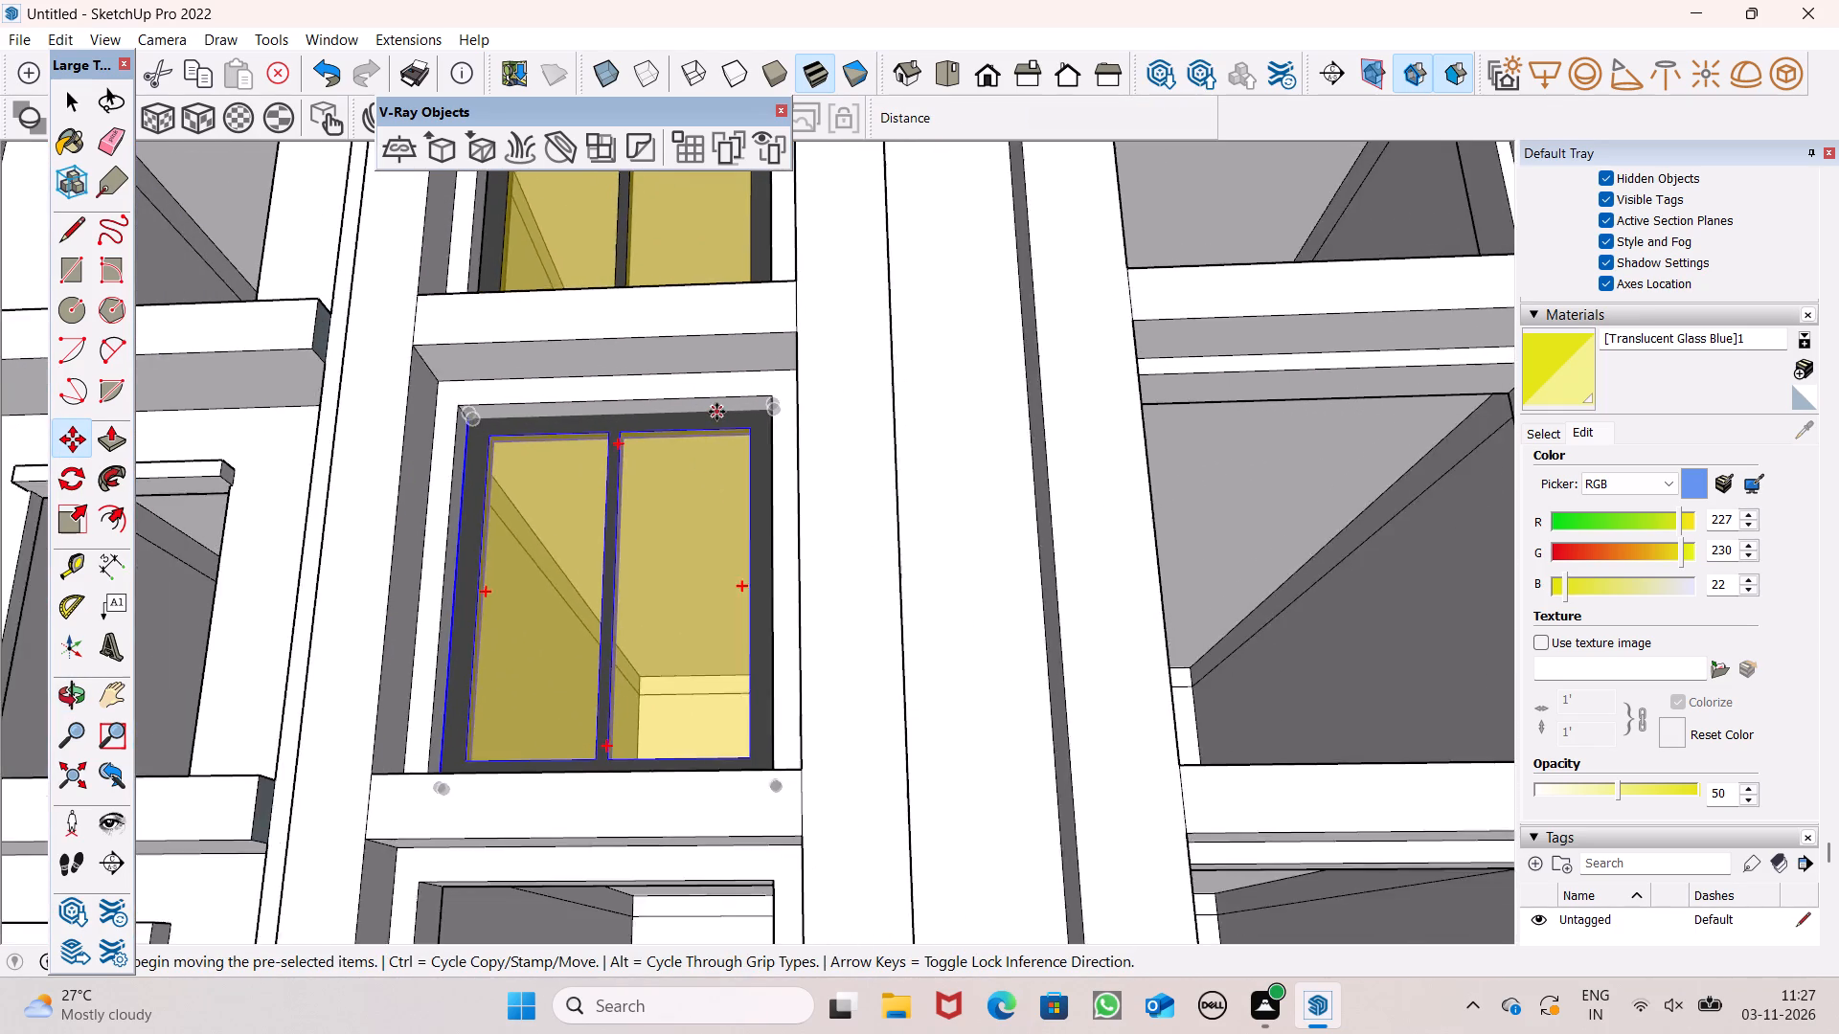
pyautogui.scroll(-6, 719, 402)
pyautogui.moveTo(805, 598); pyautogui.dragTo(886, 838, button='middle')
pyautogui.scroll(1, 853, 773)
pyautogui.scroll(8, 695, 693)
# Copy the middle-floor two-pane window about 17' 7" down into the opening directly below, one floor above ground level.
pyautogui.scroll(-8, 652, 346)
pyautogui.scroll(-7, 630, 449)
pyautogui.moveTo(764, 586); pyautogui.dragTo(761, 783, button='middle')
pyautogui.scroll(7, 609, 665)
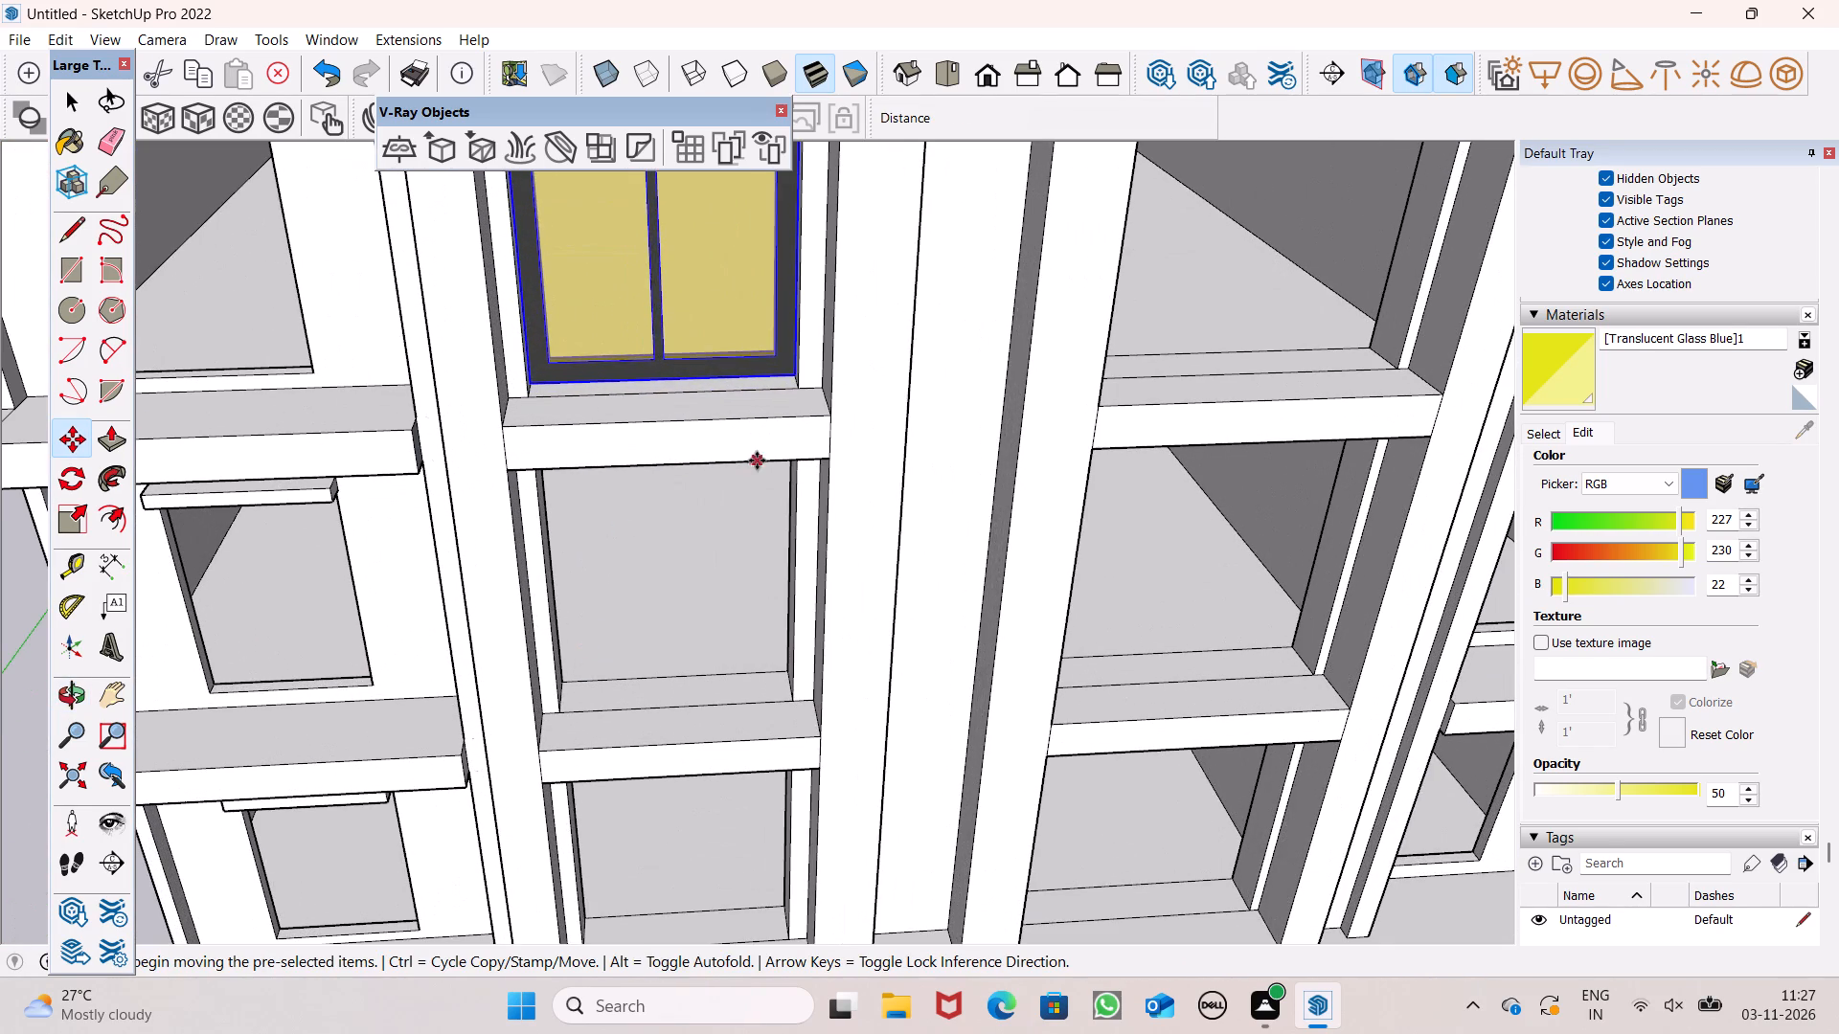
pyautogui.moveTo(793, 367); pyautogui.dragTo(800, 448)
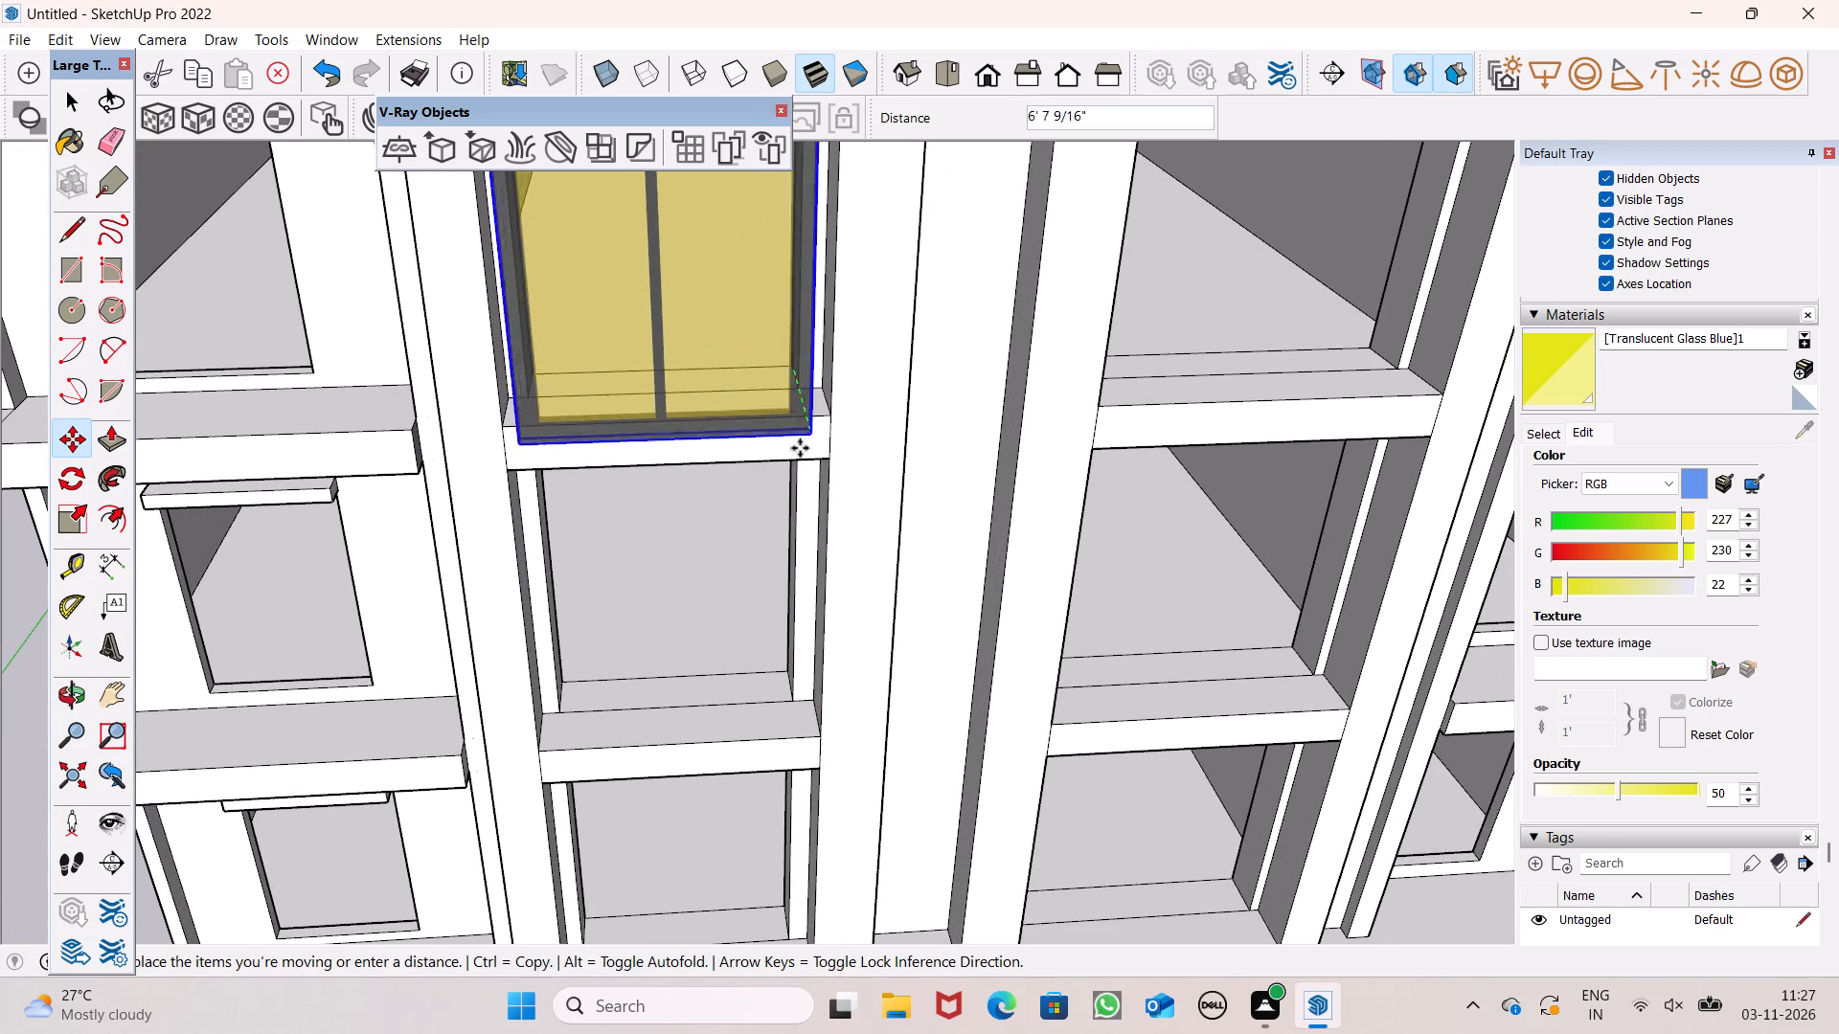
pyautogui.moveTo(800, 448); pyautogui.dragTo(783, 678)
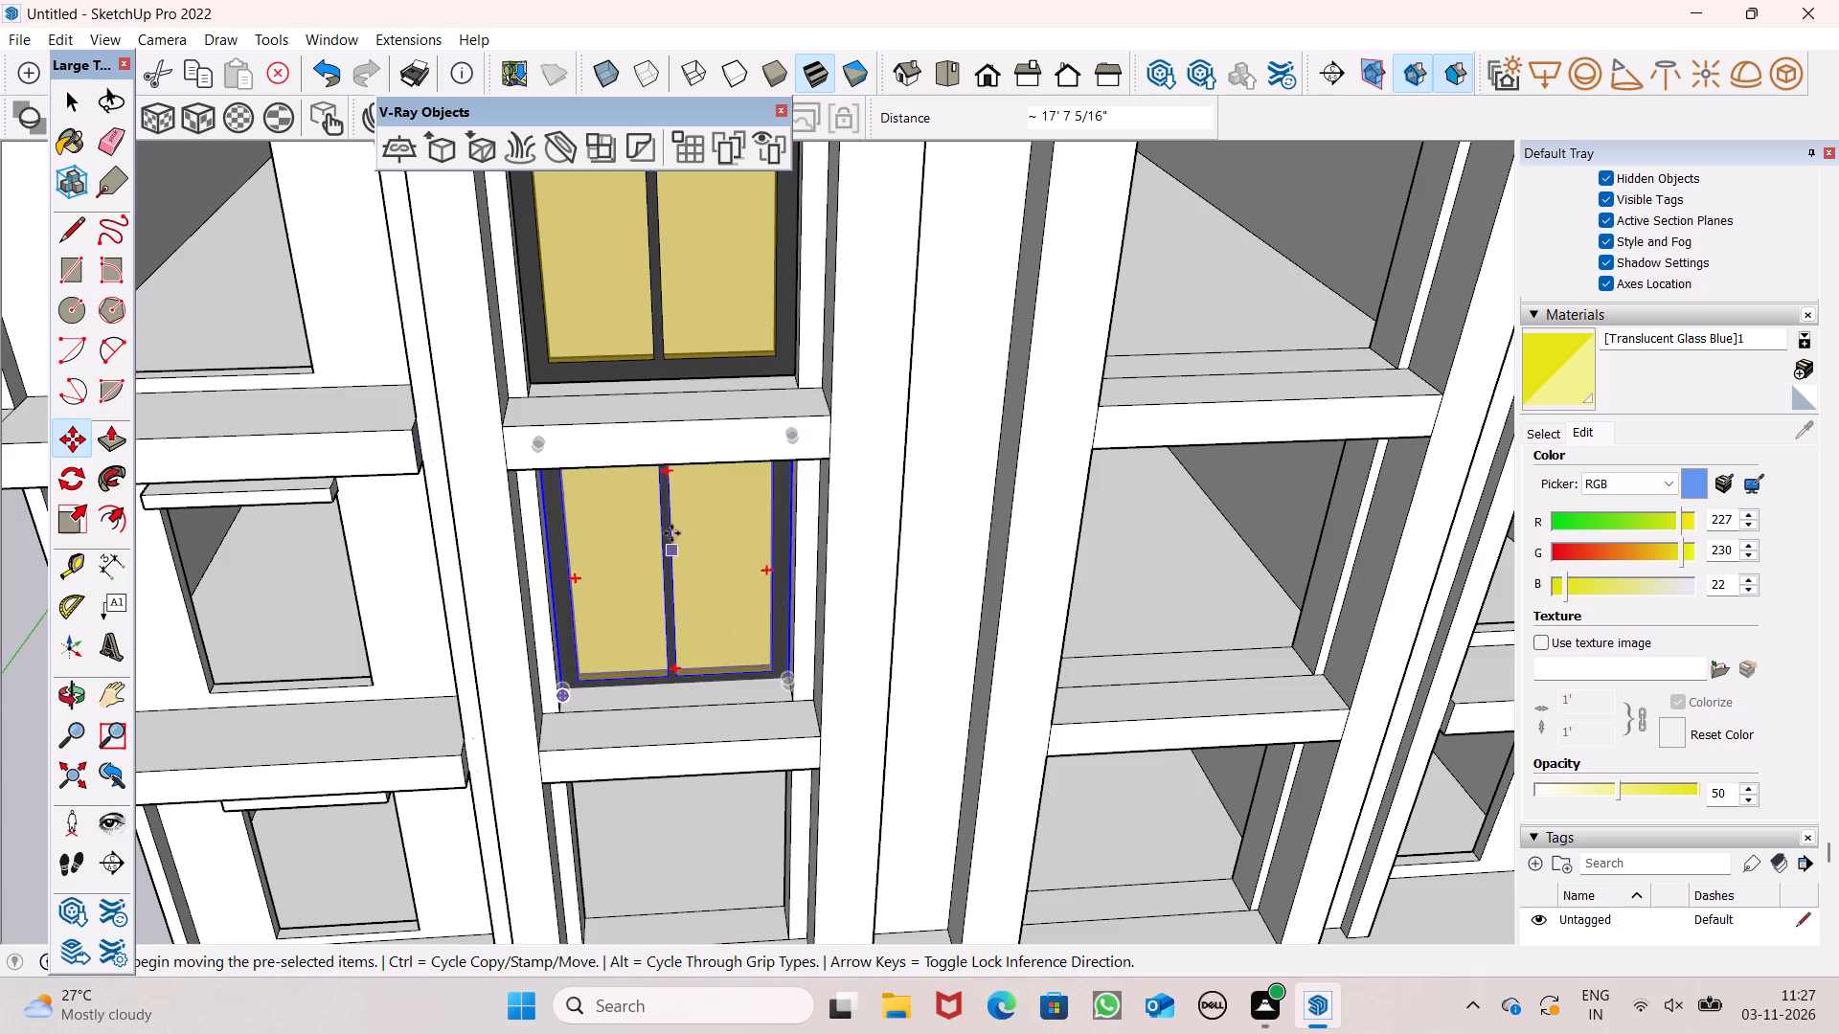
# Copy the two-pane window from the floor above ground level down into the ground-floor opening of the same bay.
pyautogui.scroll(-8, 671, 533)
pyautogui.moveTo(702, 568); pyautogui.dragTo(648, 513, button='middle')
pyautogui.scroll(1, 648, 520)
pyautogui.scroll(3, 580, 902)
pyautogui.scroll(-6, 603, 730)
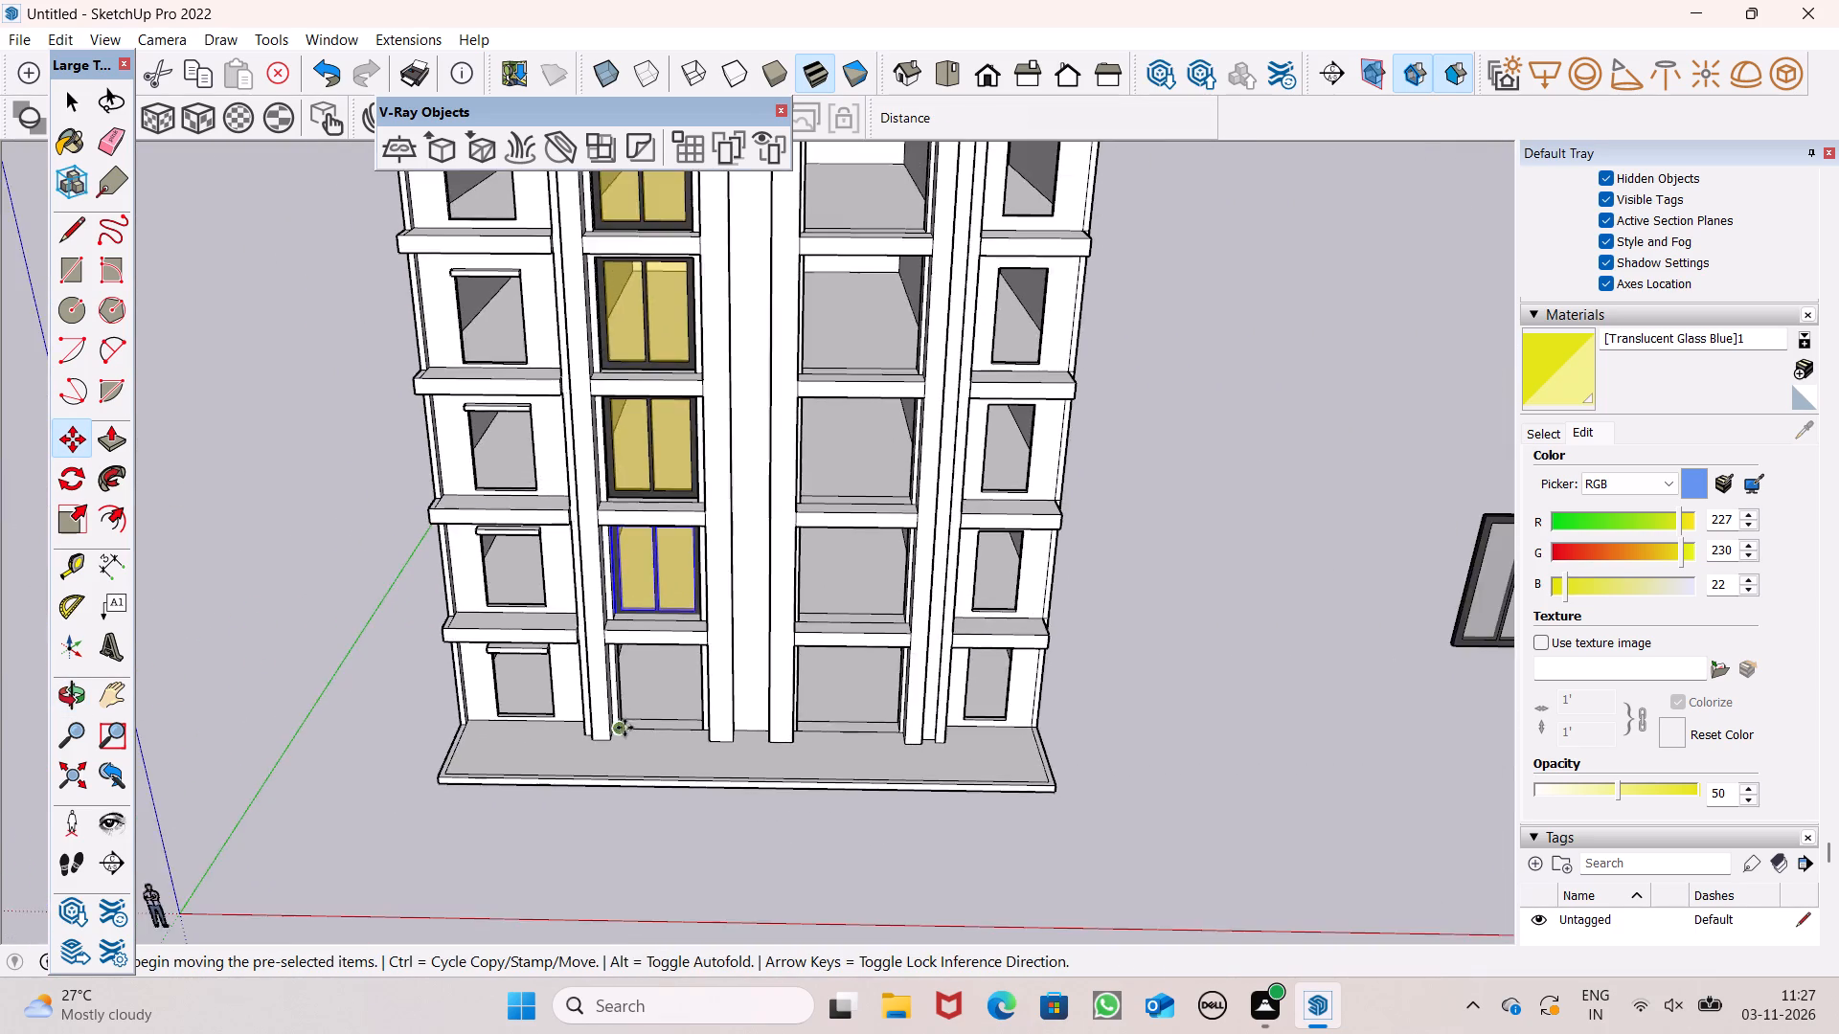
pyautogui.moveTo(624, 728); pyautogui.dragTo(683, 495, button='middle')
pyautogui.scroll(-2, 683, 587)
pyautogui.moveTo(687, 587); pyautogui.dragTo(659, 819, button='middle')
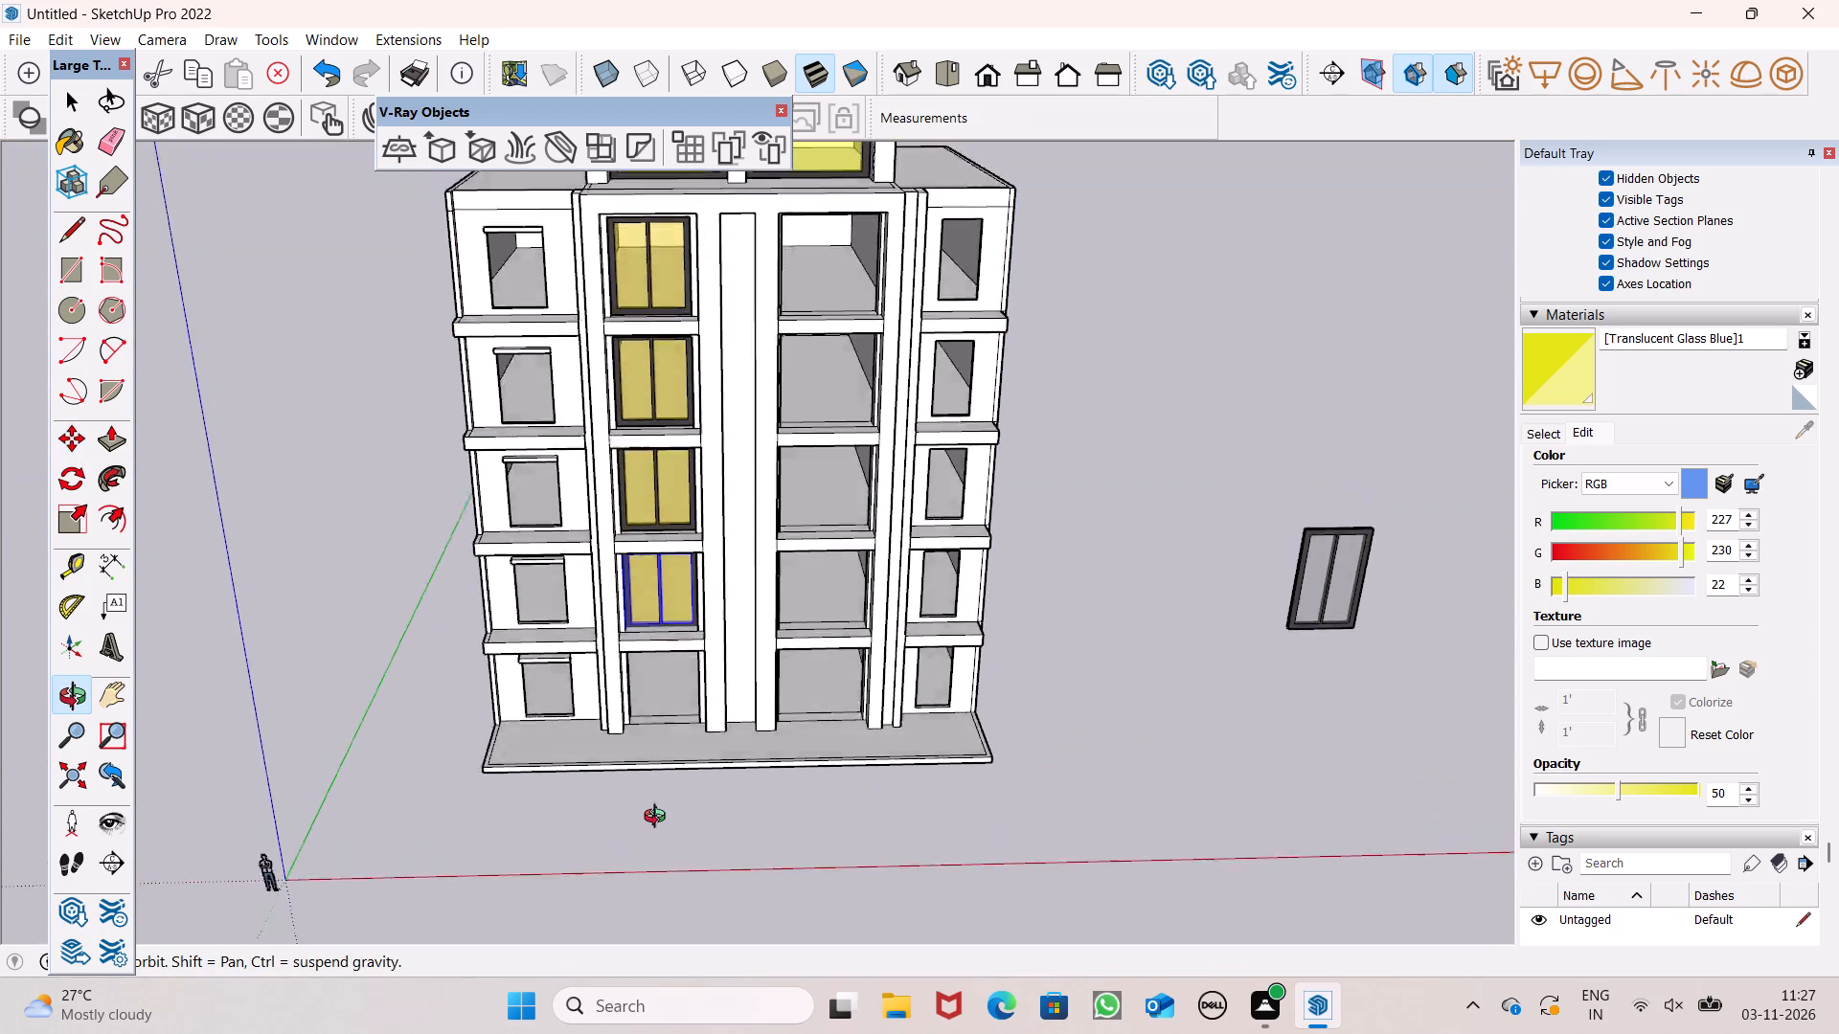
pyautogui.moveTo(659, 819); pyautogui.dragTo(659, 820, button='middle')
pyautogui.scroll(-4, 897, 577)
pyautogui.scroll(6, 825, 663)
pyautogui.scroll(5, 508, 691)
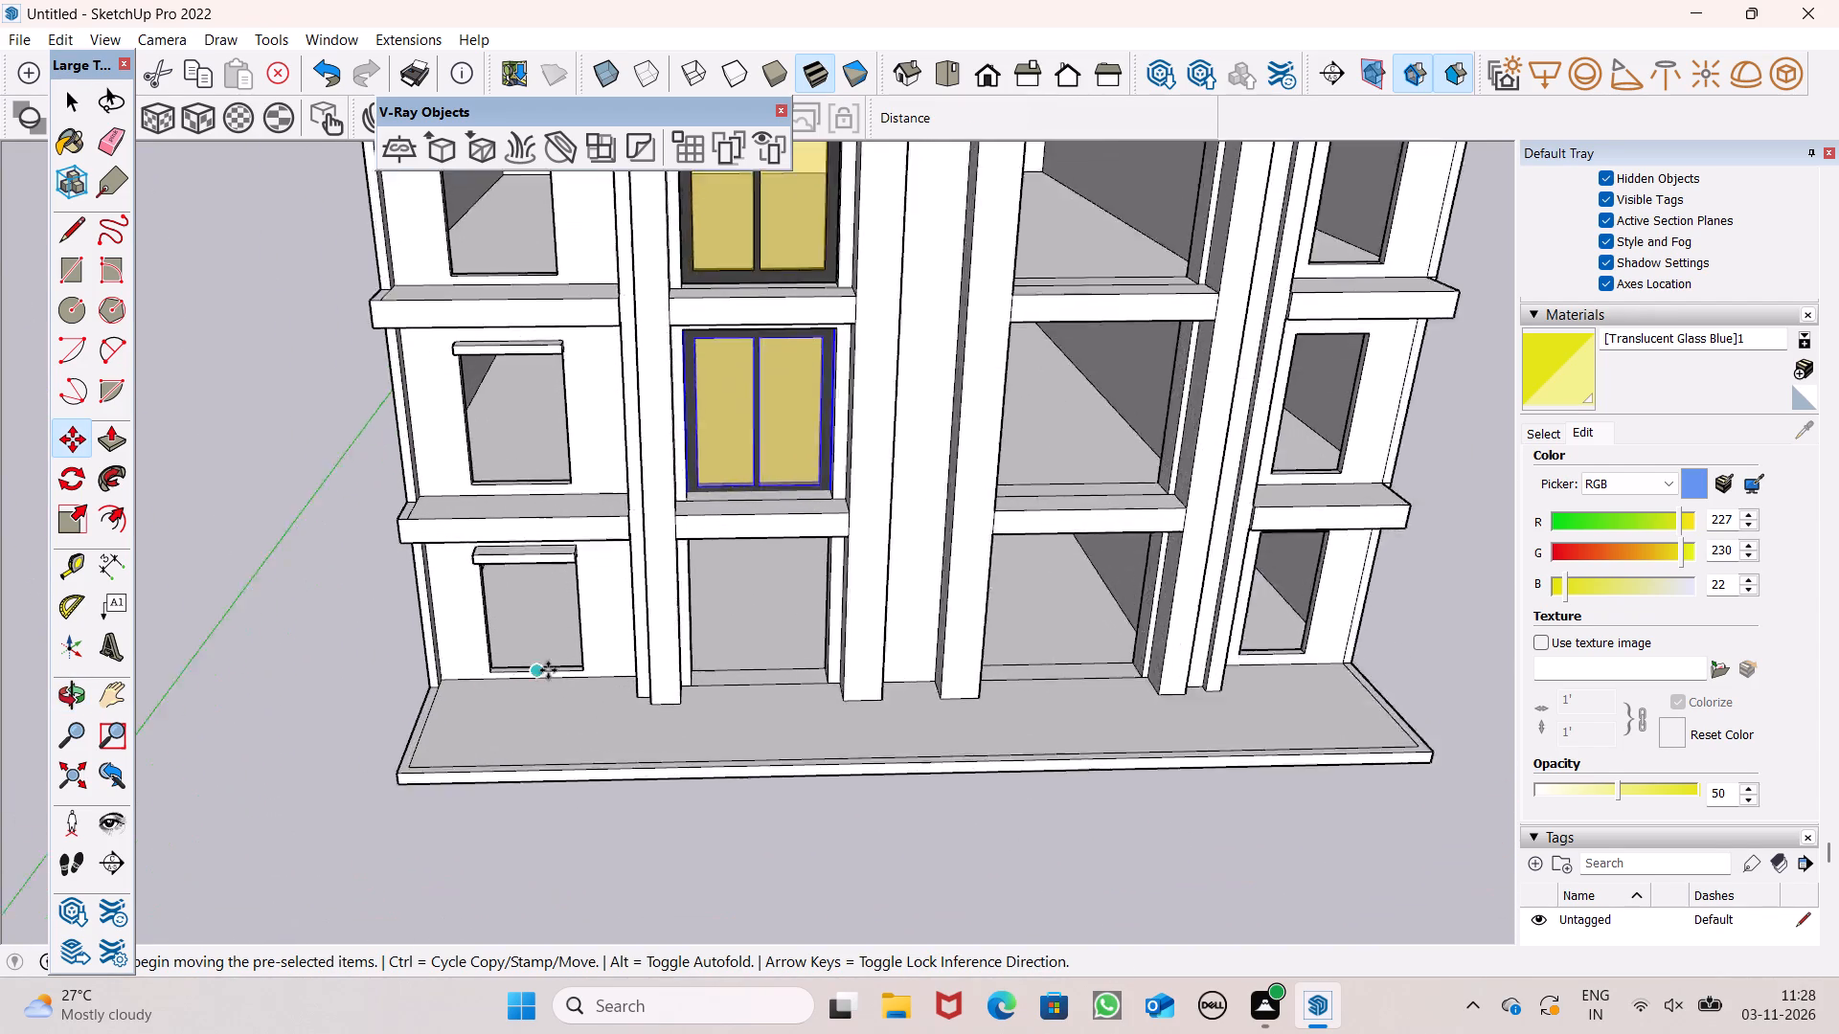
pyautogui.scroll(1, 548, 670)
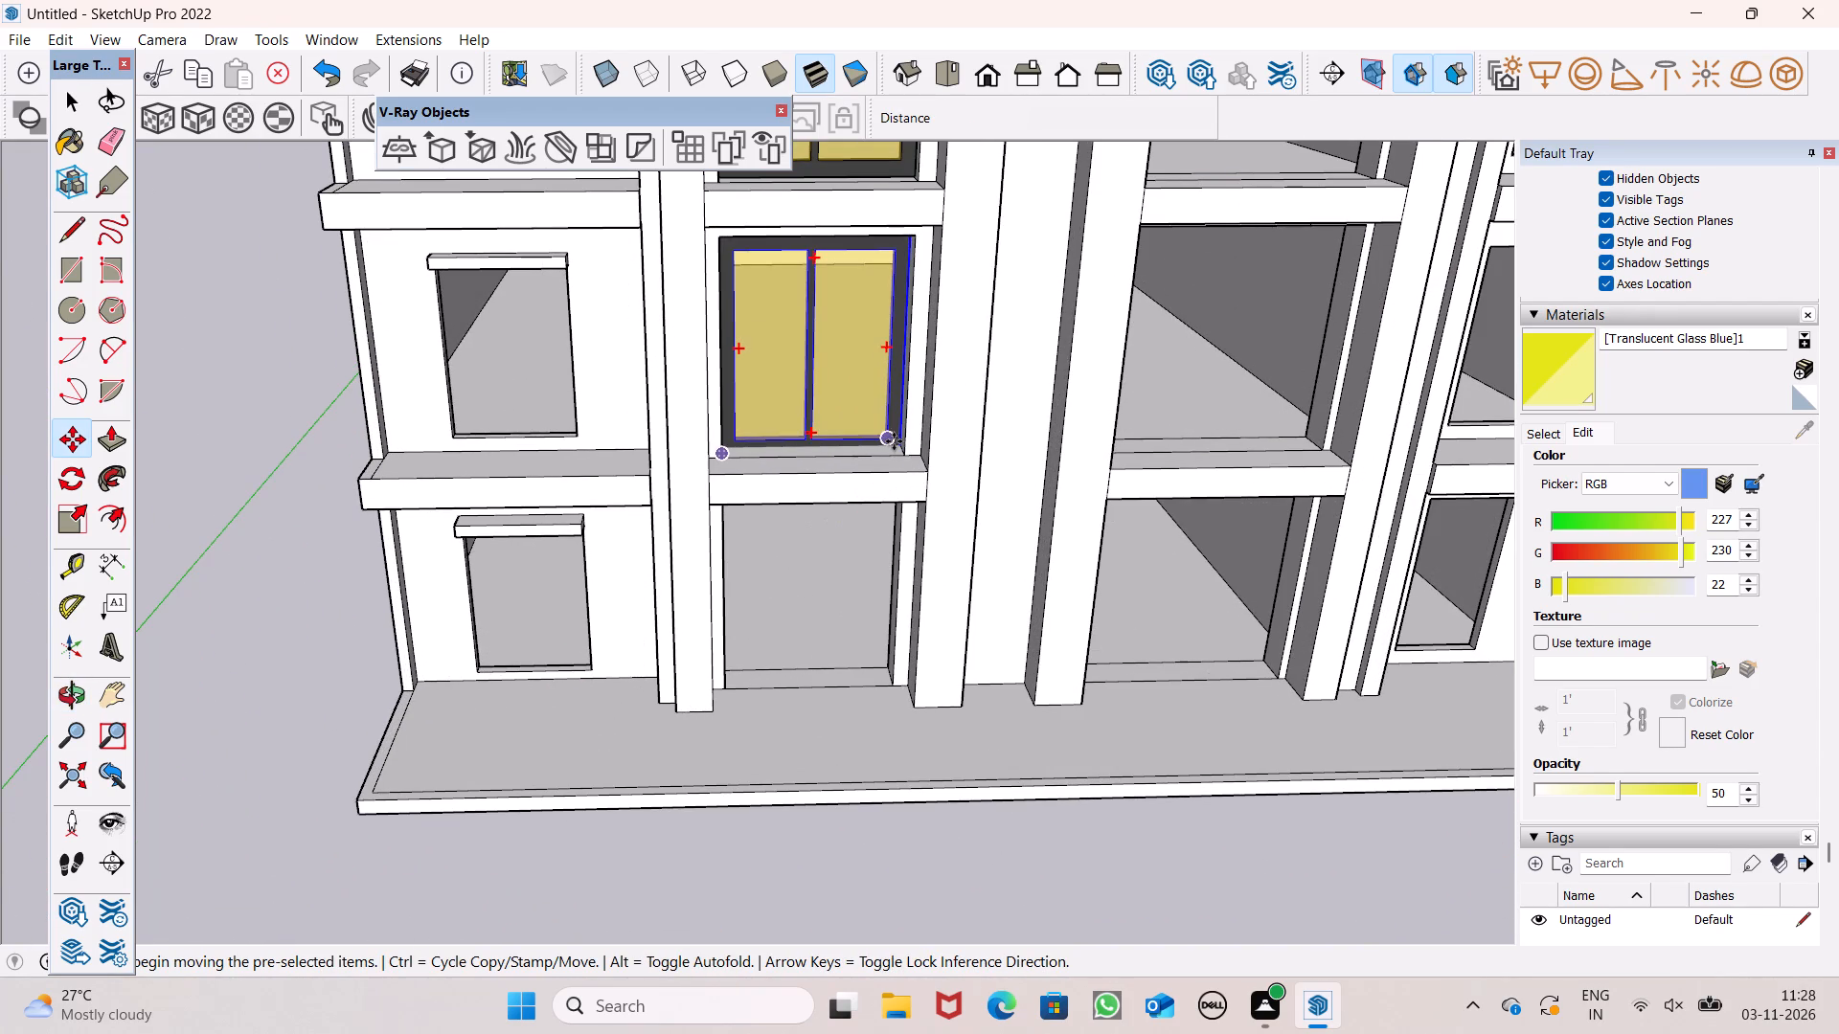
pyautogui.moveTo(894, 441); pyautogui.dragTo(892, 644)
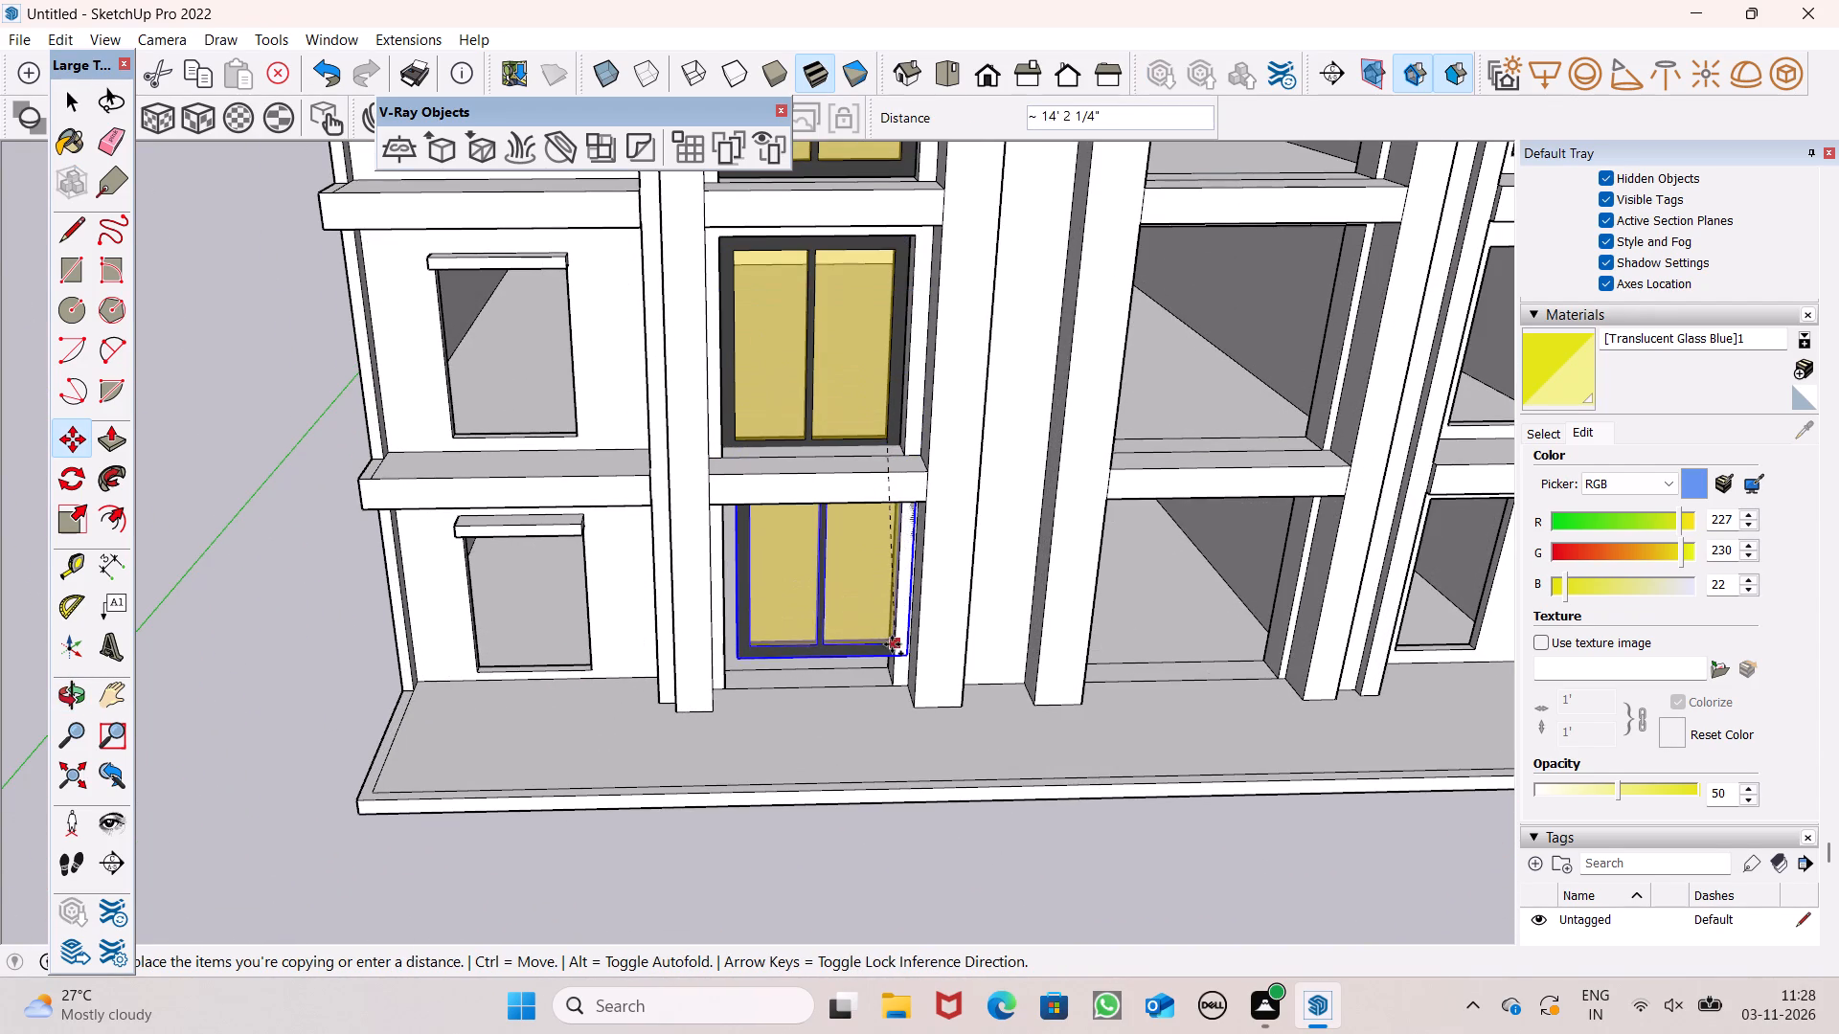
pyautogui.moveTo(892, 644); pyautogui.dragTo(875, 657)
# Move the ground-floor window copy by its lower corner down onto the sill of its opening.
pyautogui.scroll(5, 878, 694)
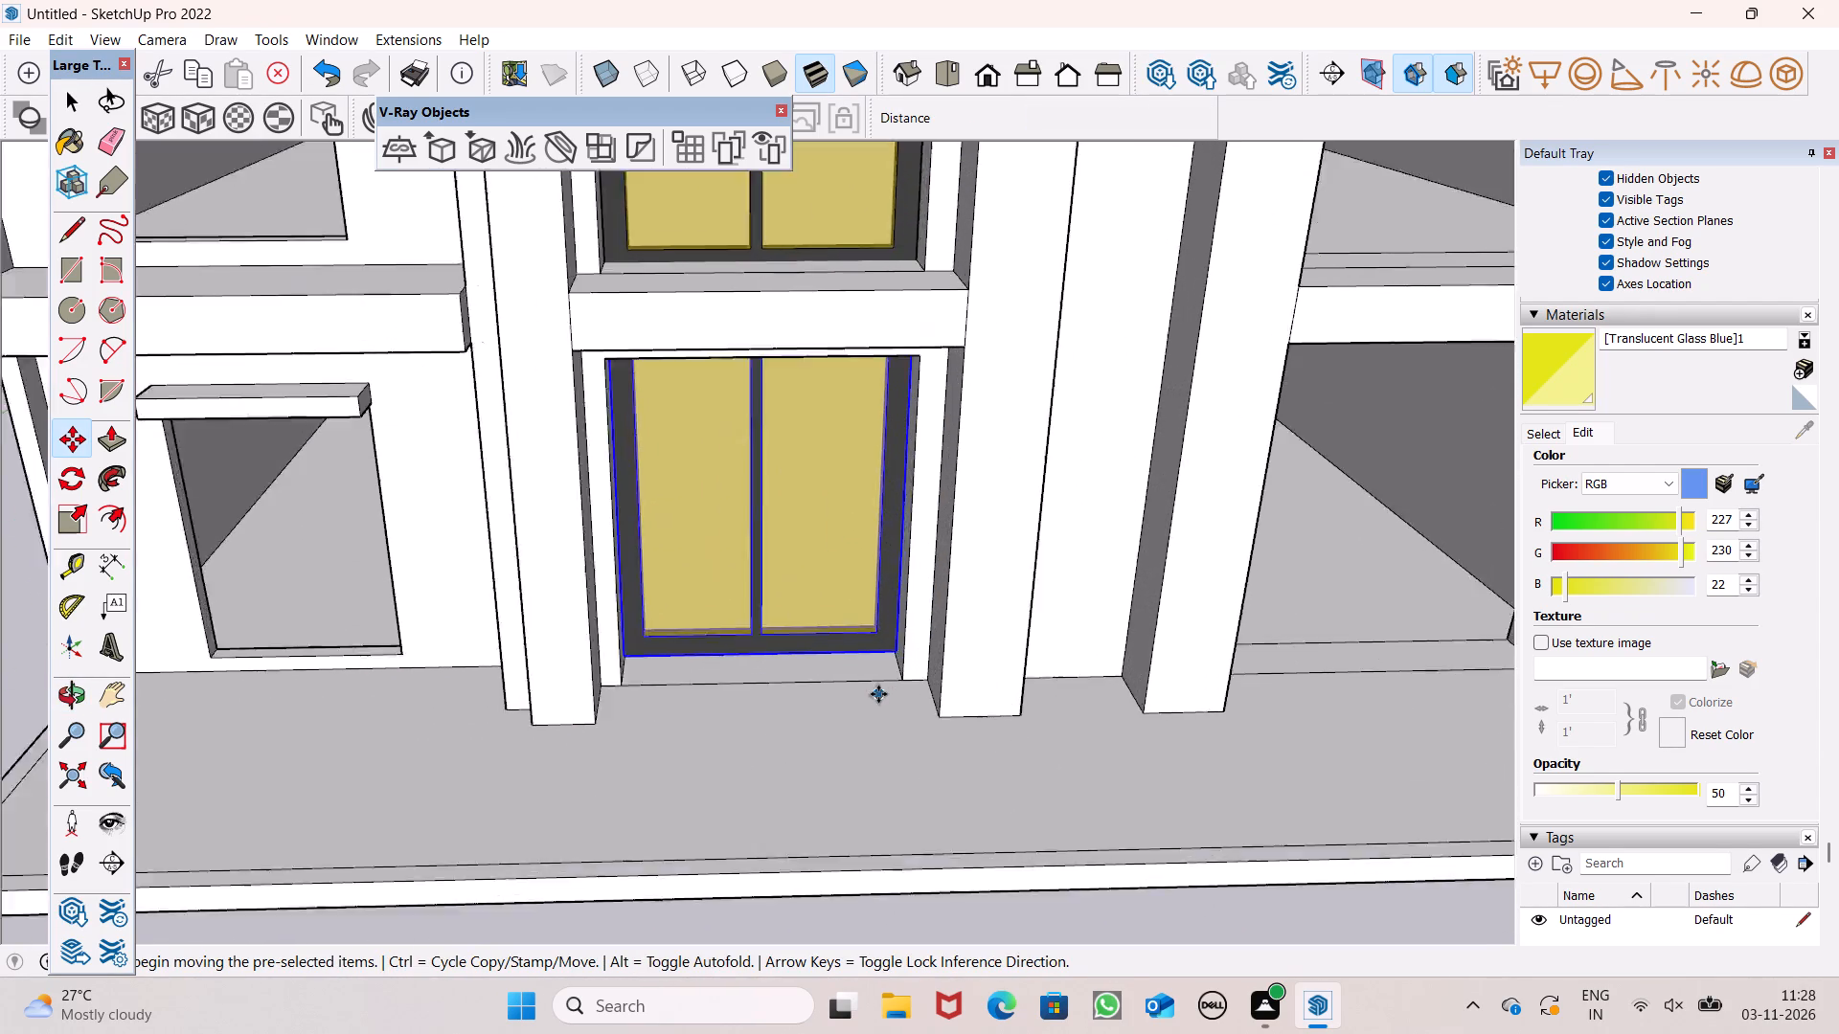
pyautogui.scroll(10, 878, 694)
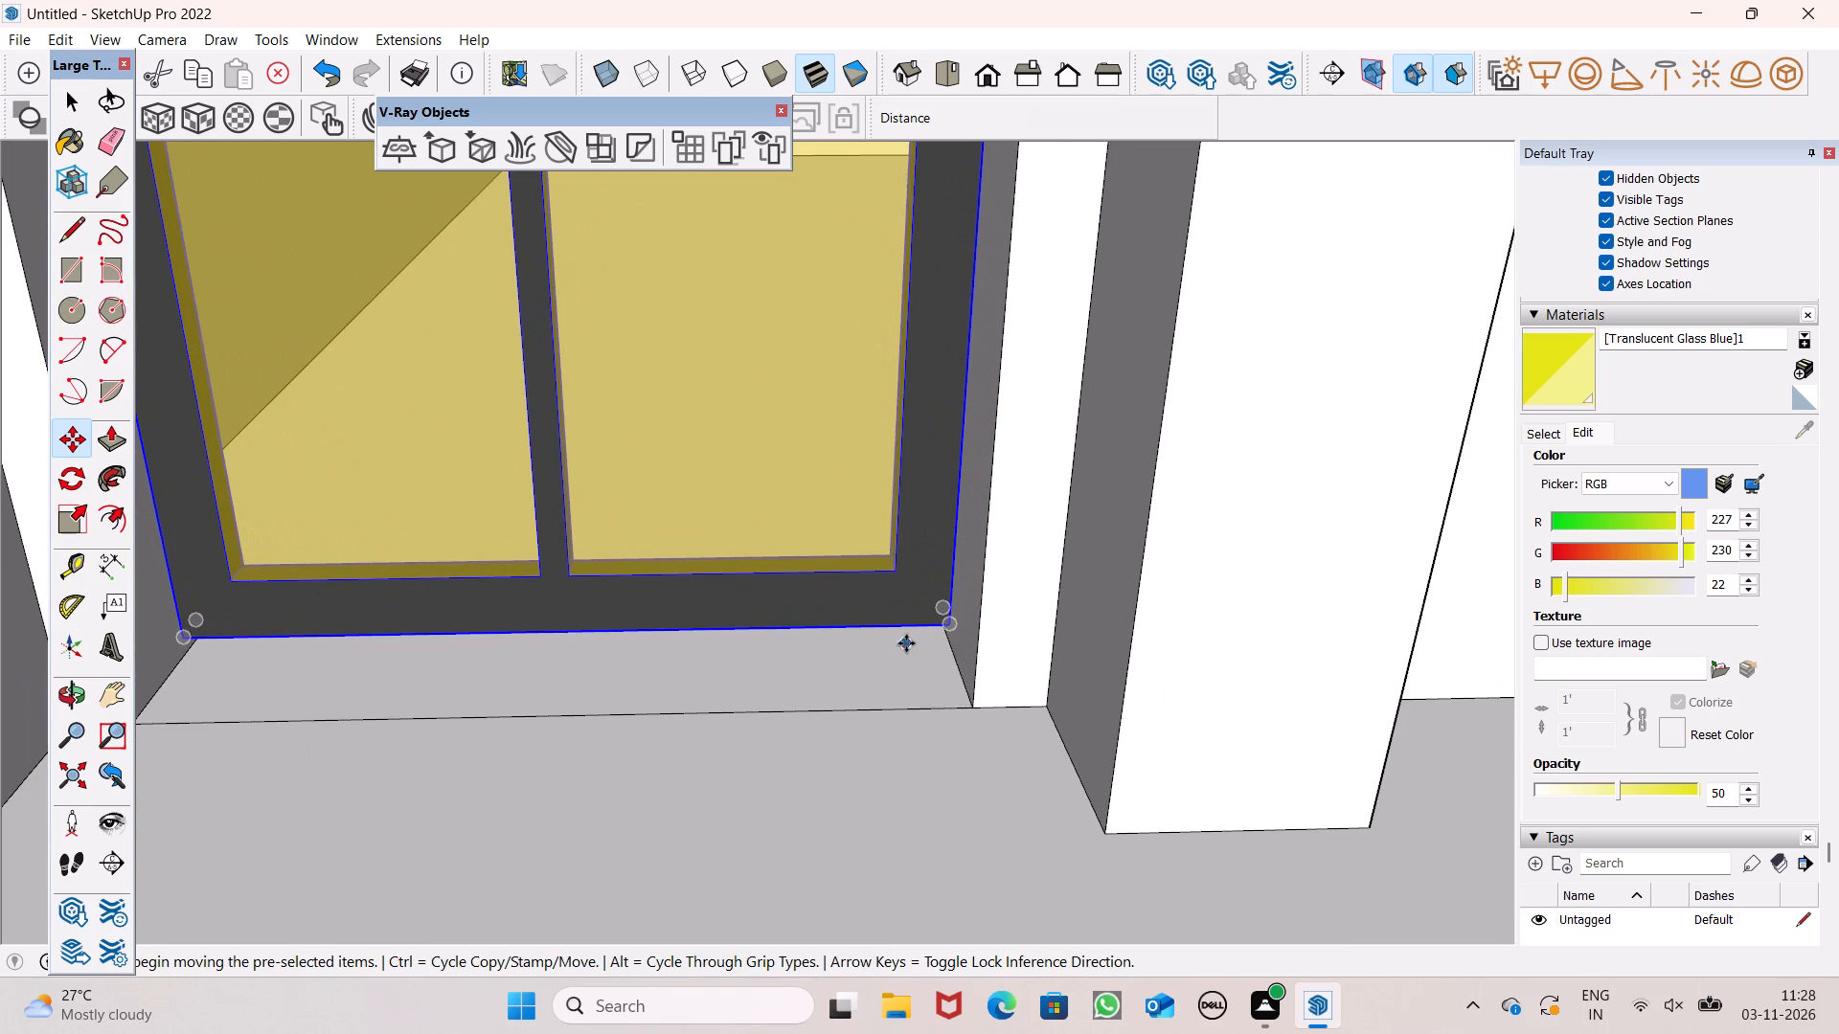
pyautogui.scroll(1, 906, 643)
pyautogui.moveTo(906, 643); pyautogui.dragTo(894, 525, button='middle')
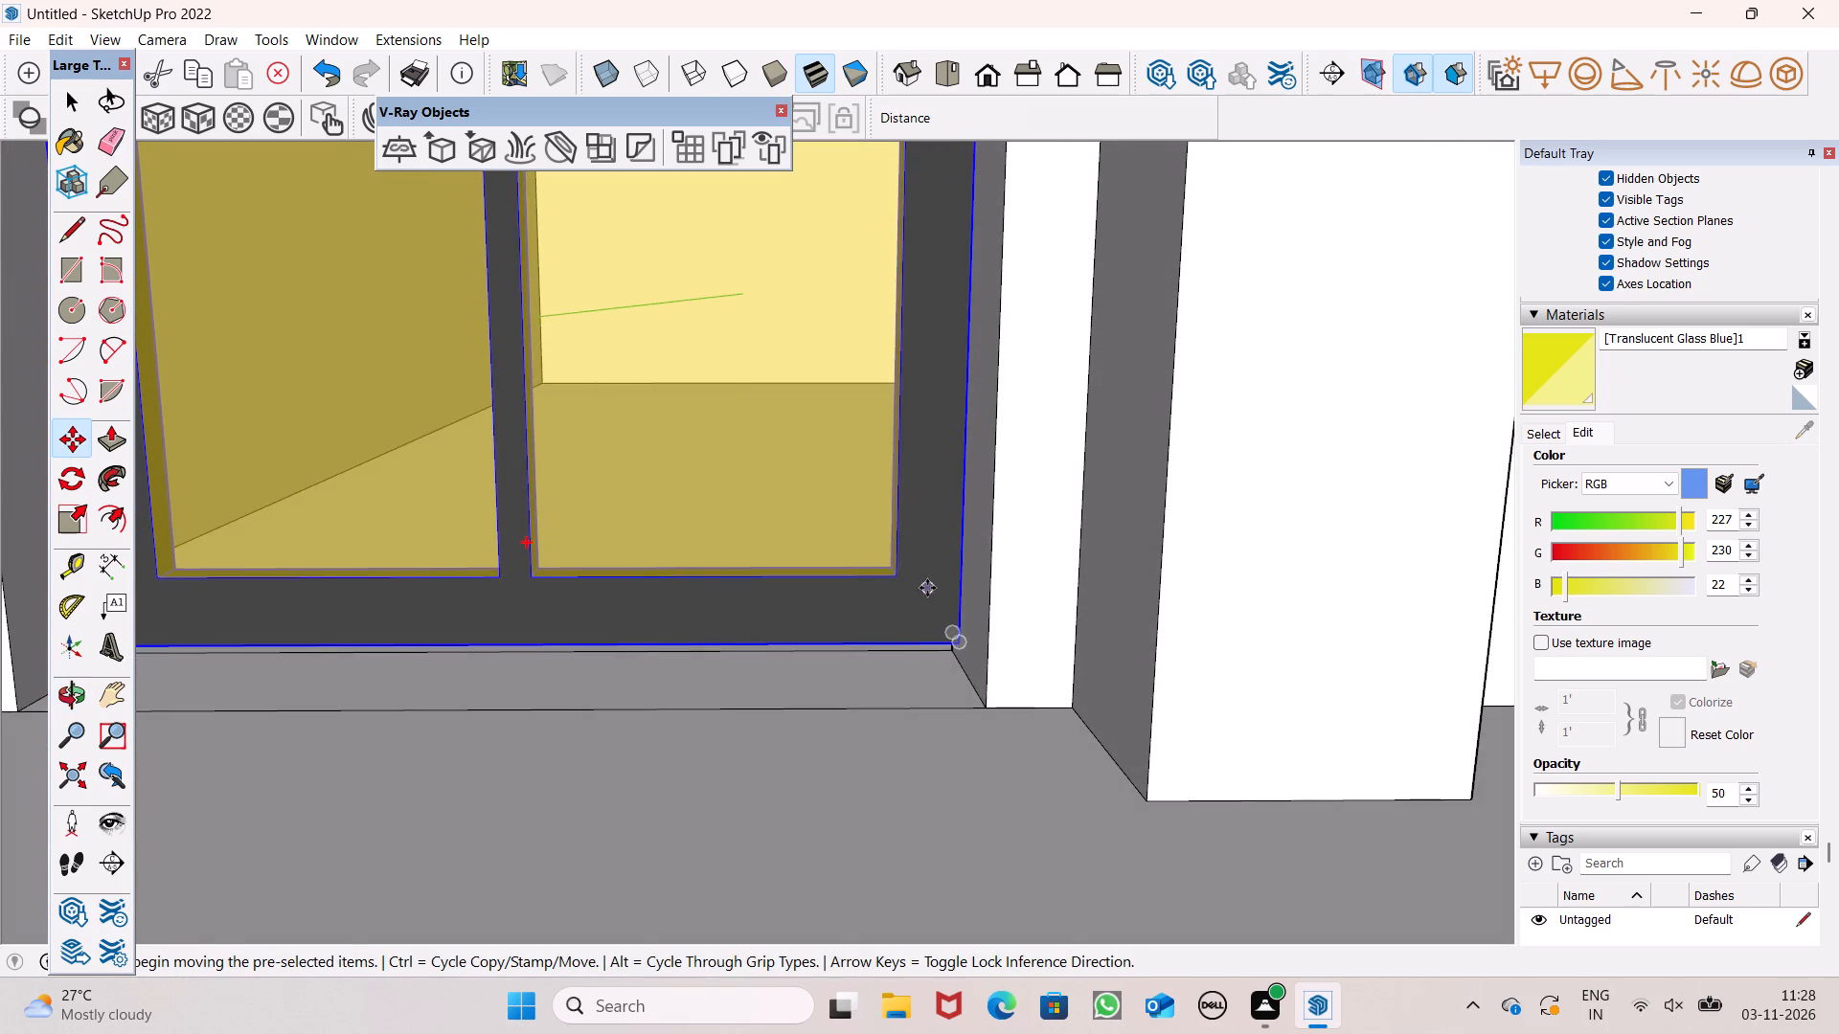
pyautogui.scroll(5, 947, 613)
pyautogui.scroll(-4, 958, 644)
pyautogui.moveTo(968, 677); pyautogui.dragTo(968, 777, button='middle')
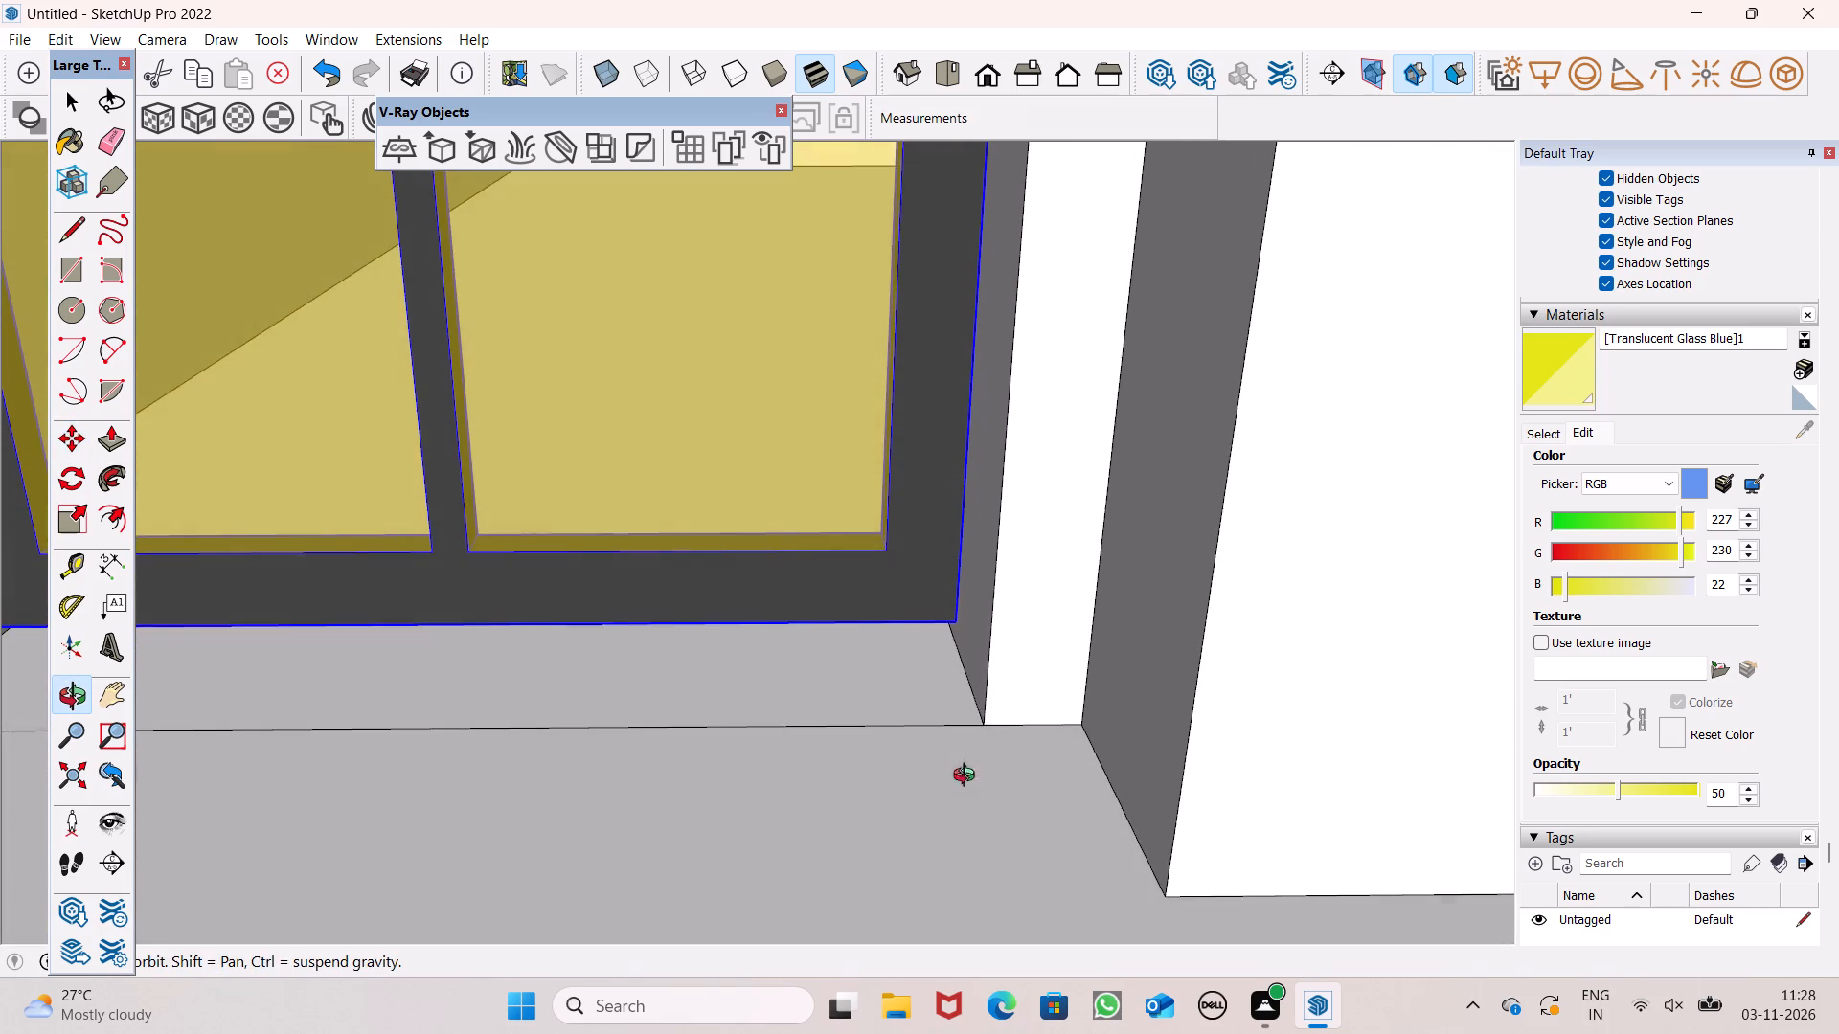
pyautogui.moveTo(968, 777); pyautogui.dragTo(968, 779, button='middle')
pyautogui.scroll(6, 947, 647)
pyautogui.moveTo(966, 598); pyautogui.dragTo(960, 596)
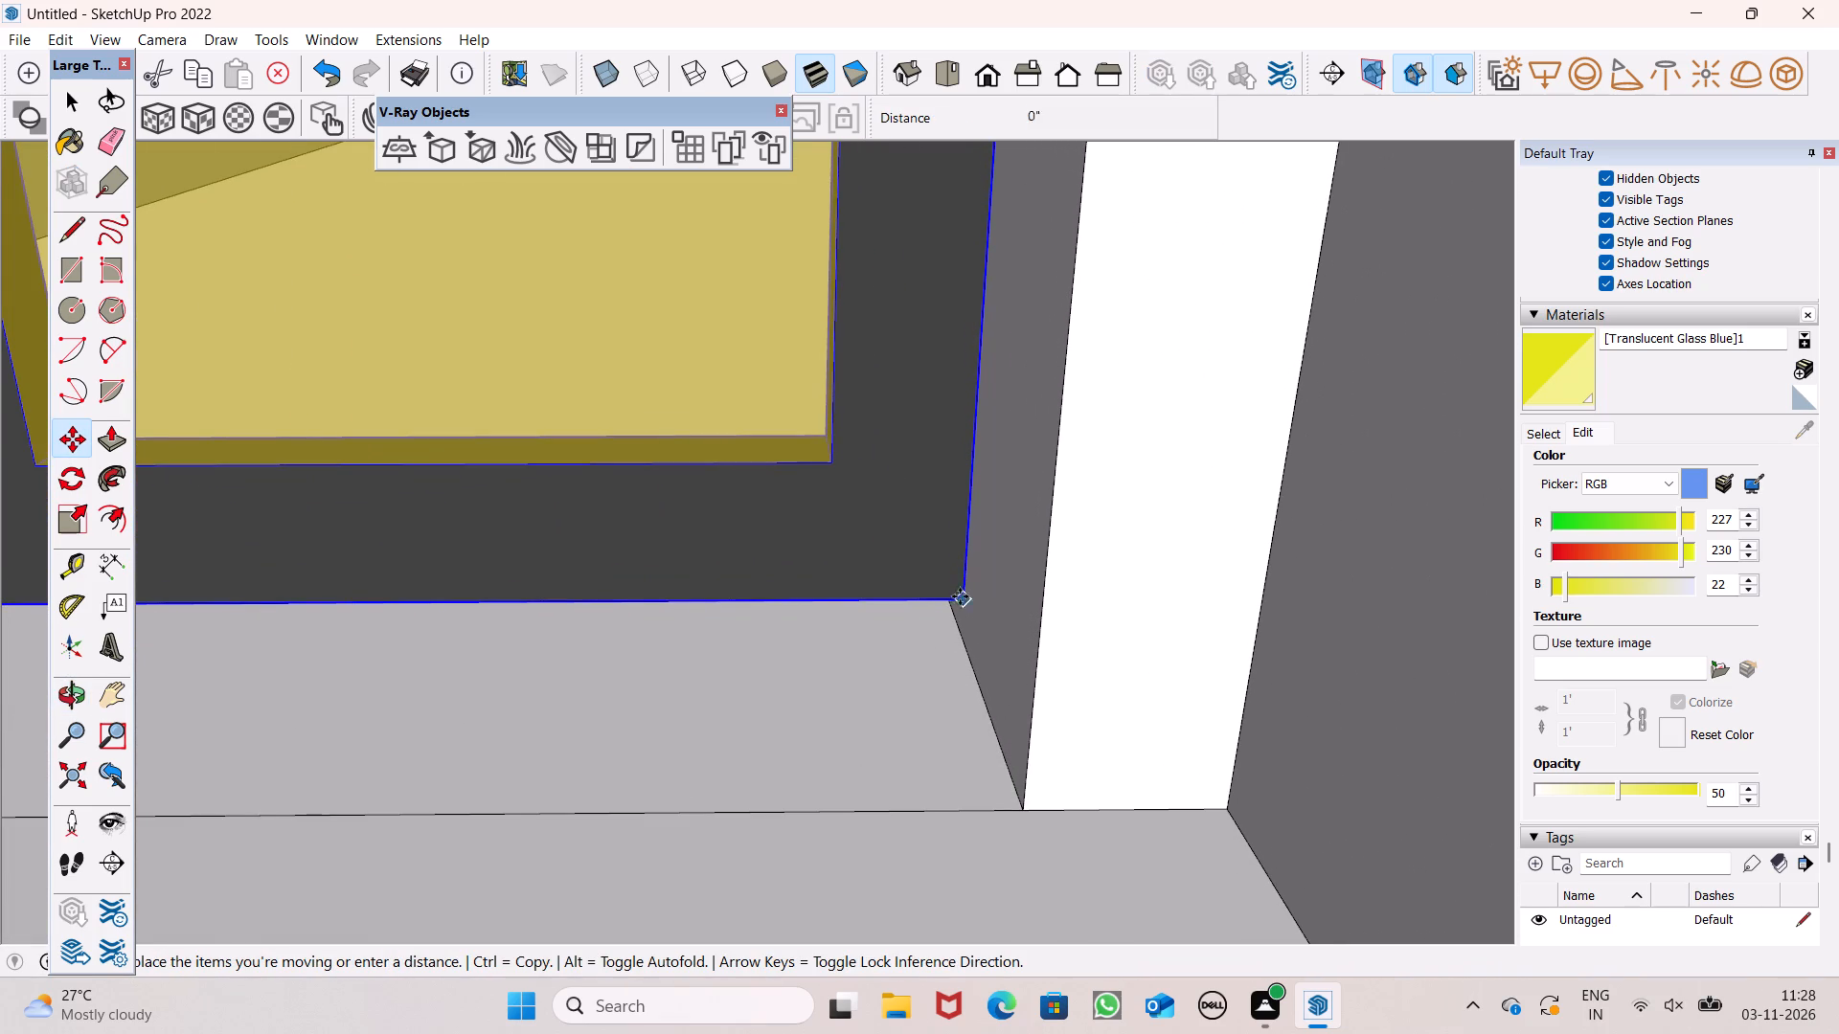
pyautogui.moveTo(960, 596); pyautogui.dragTo(964, 678)
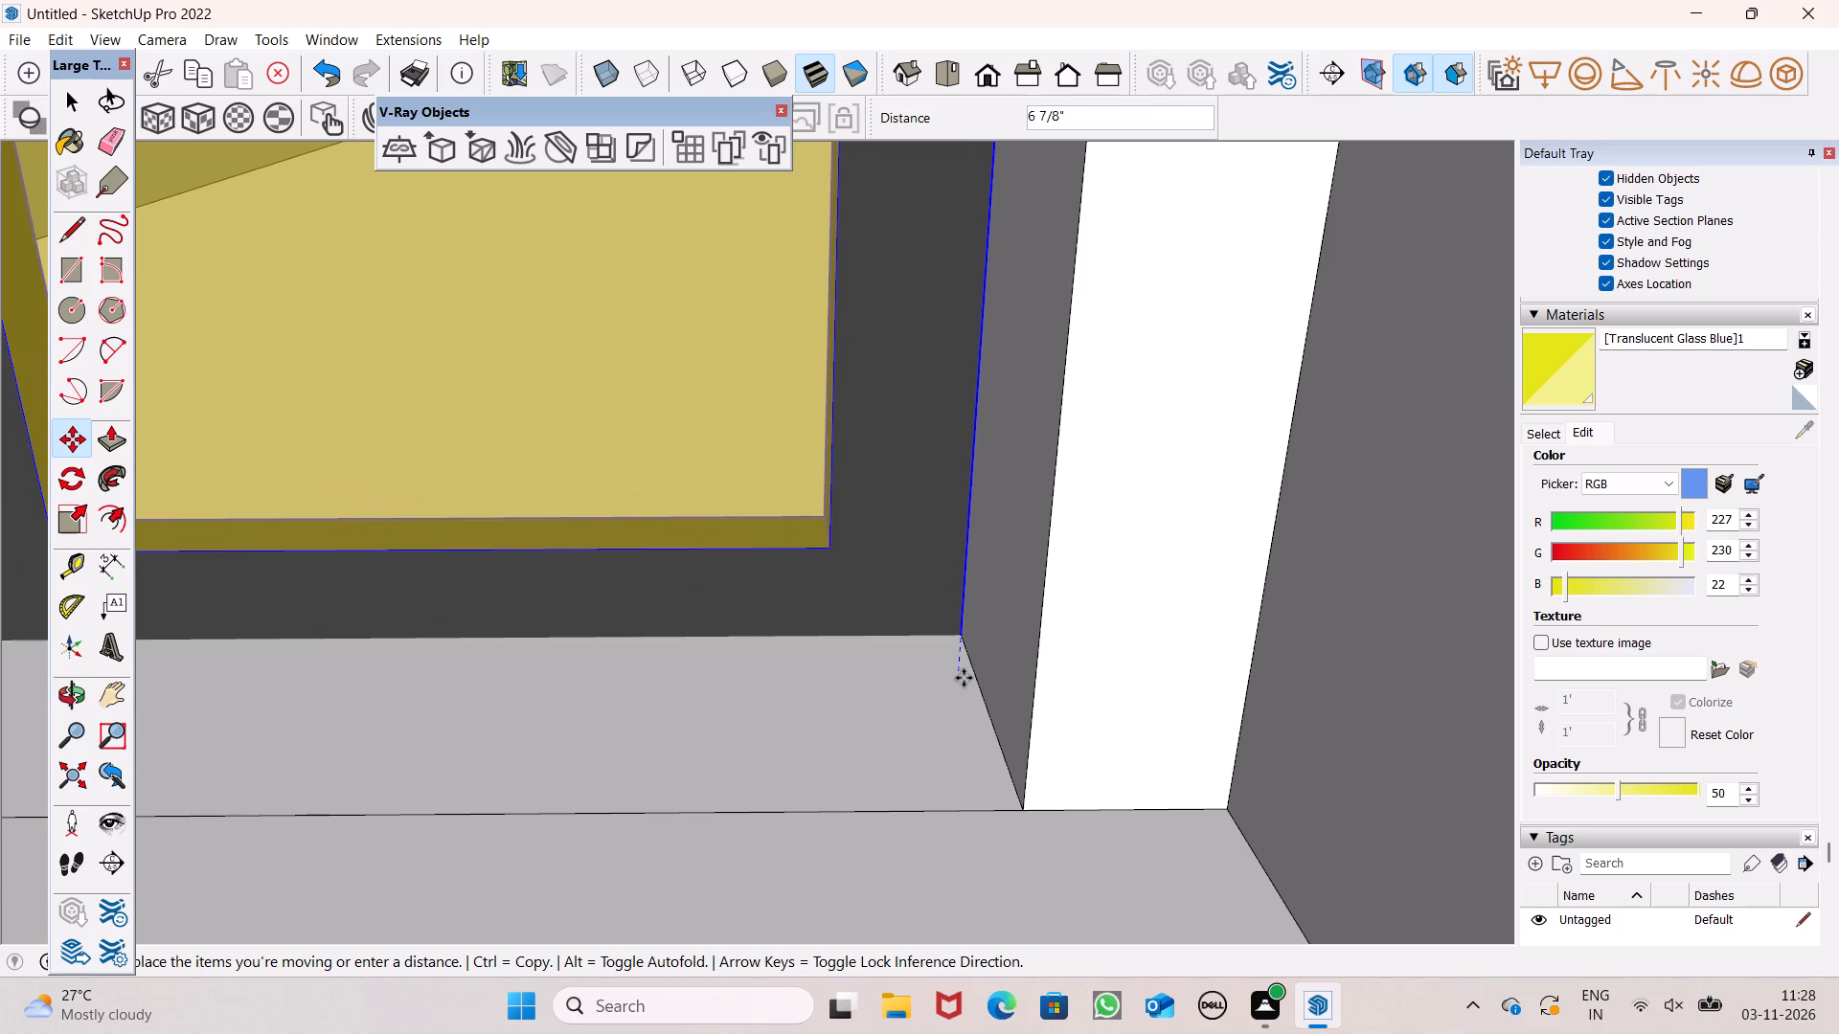
pyautogui.moveTo(964, 678); pyautogui.dragTo(969, 665)
# Examine how the moved ground-floor window fits its opening along the sill and jambs.
pyautogui.moveTo(960, 715); pyautogui.dragTo(942, 510, button='middle')
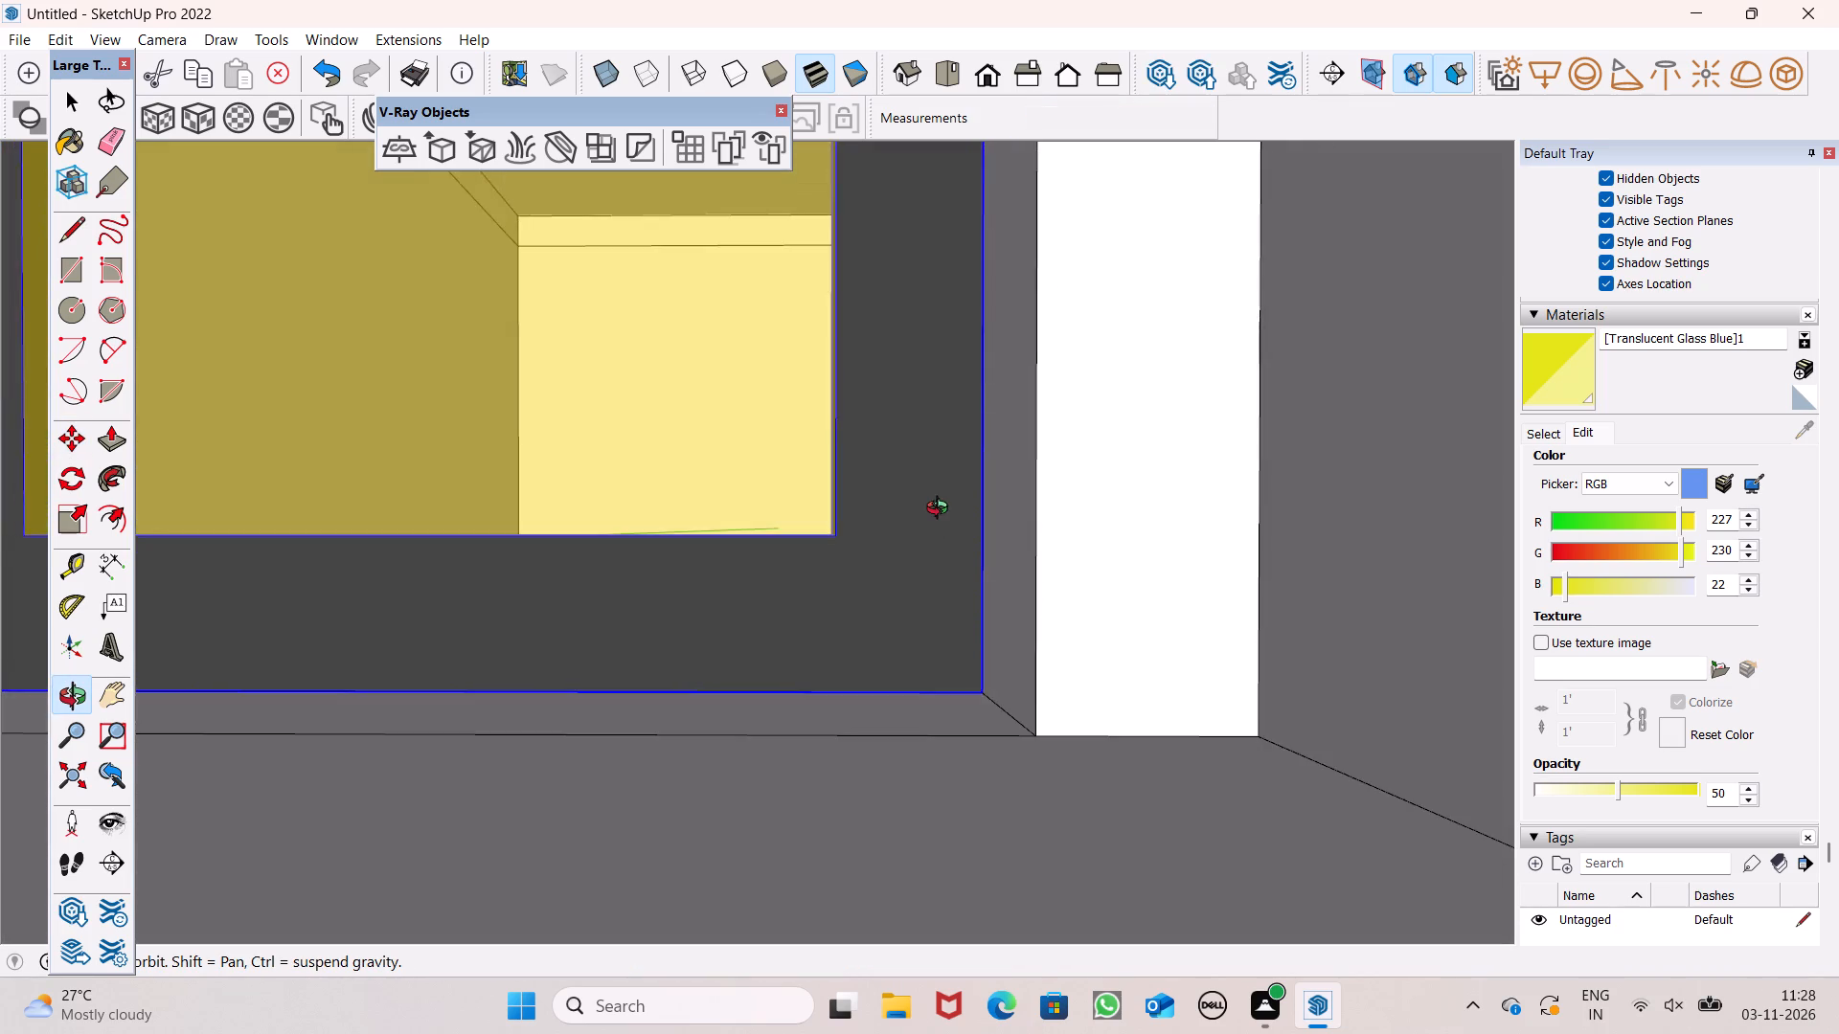
pyautogui.moveTo(942, 510); pyautogui.dragTo(829, 530, button='middle')
pyautogui.scroll(-14, 929, 548)
pyautogui.moveTo(915, 630); pyautogui.dragTo(969, 751, button='middle')
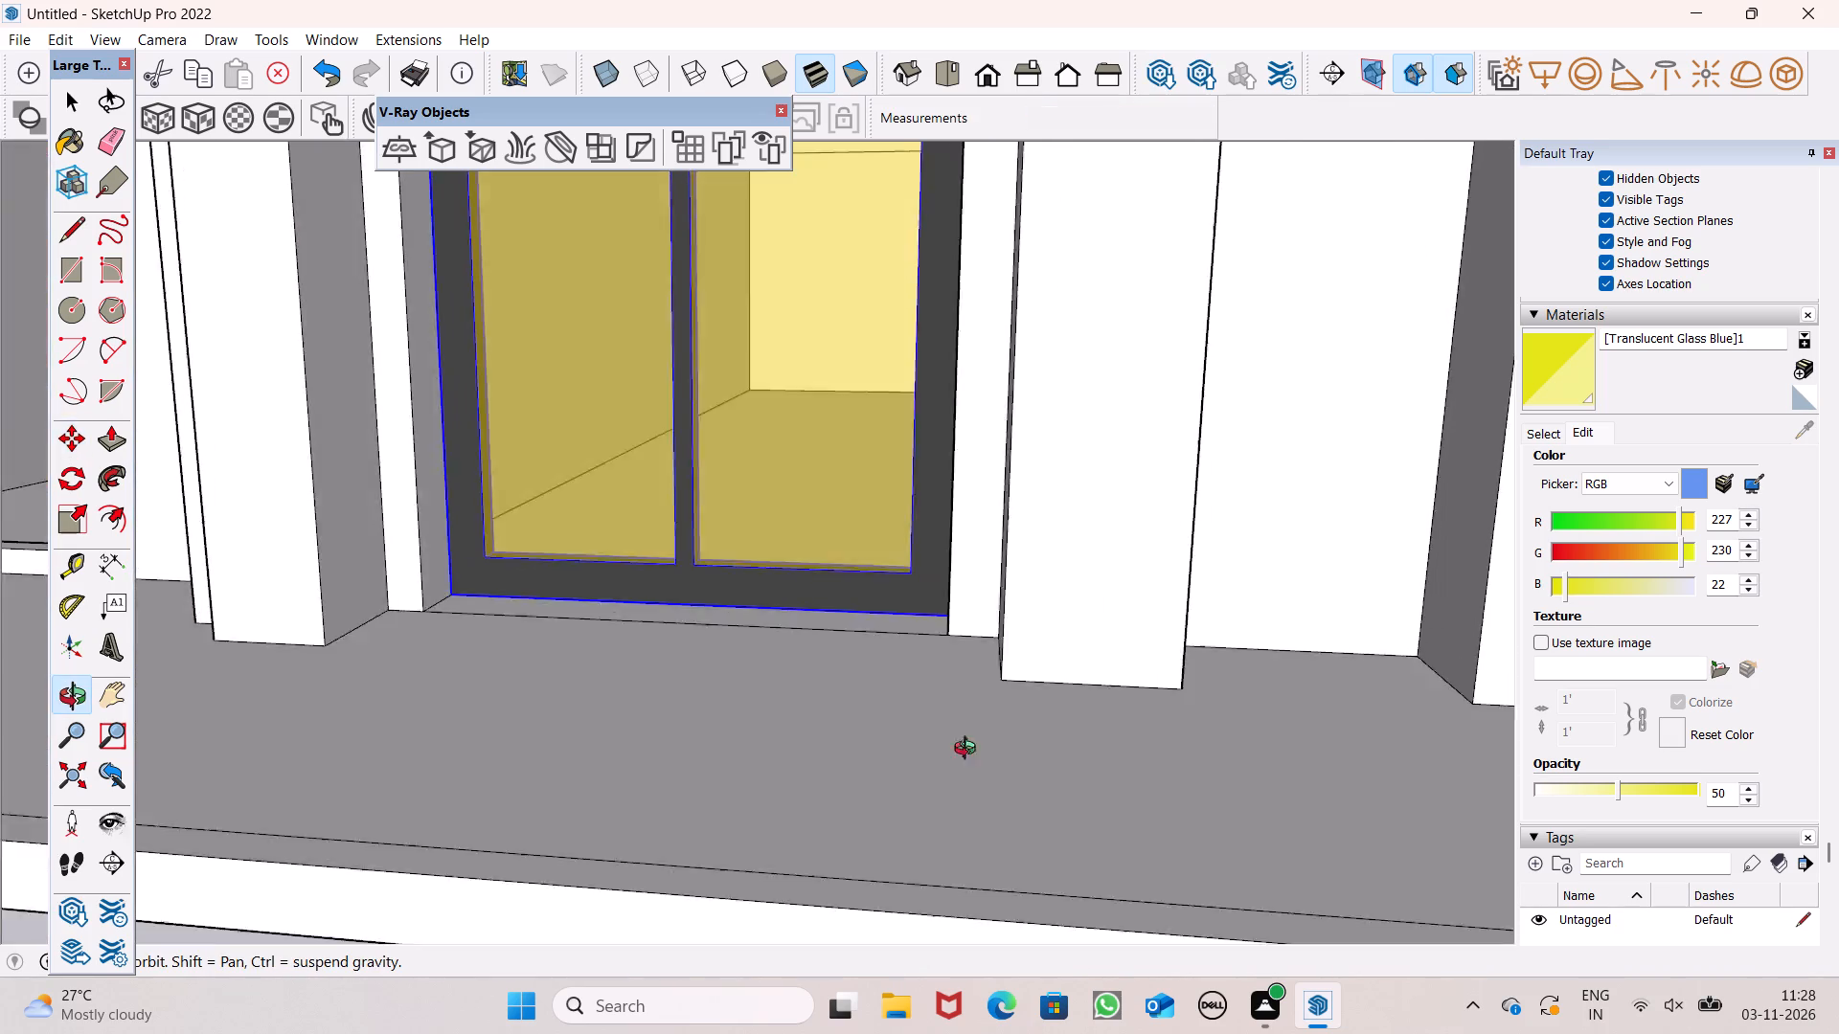
pyautogui.moveTo(969, 751); pyautogui.dragTo(1046, 850, button='middle')
pyautogui.scroll(-11, 833, 643)
pyautogui.scroll(2, 851, 585)
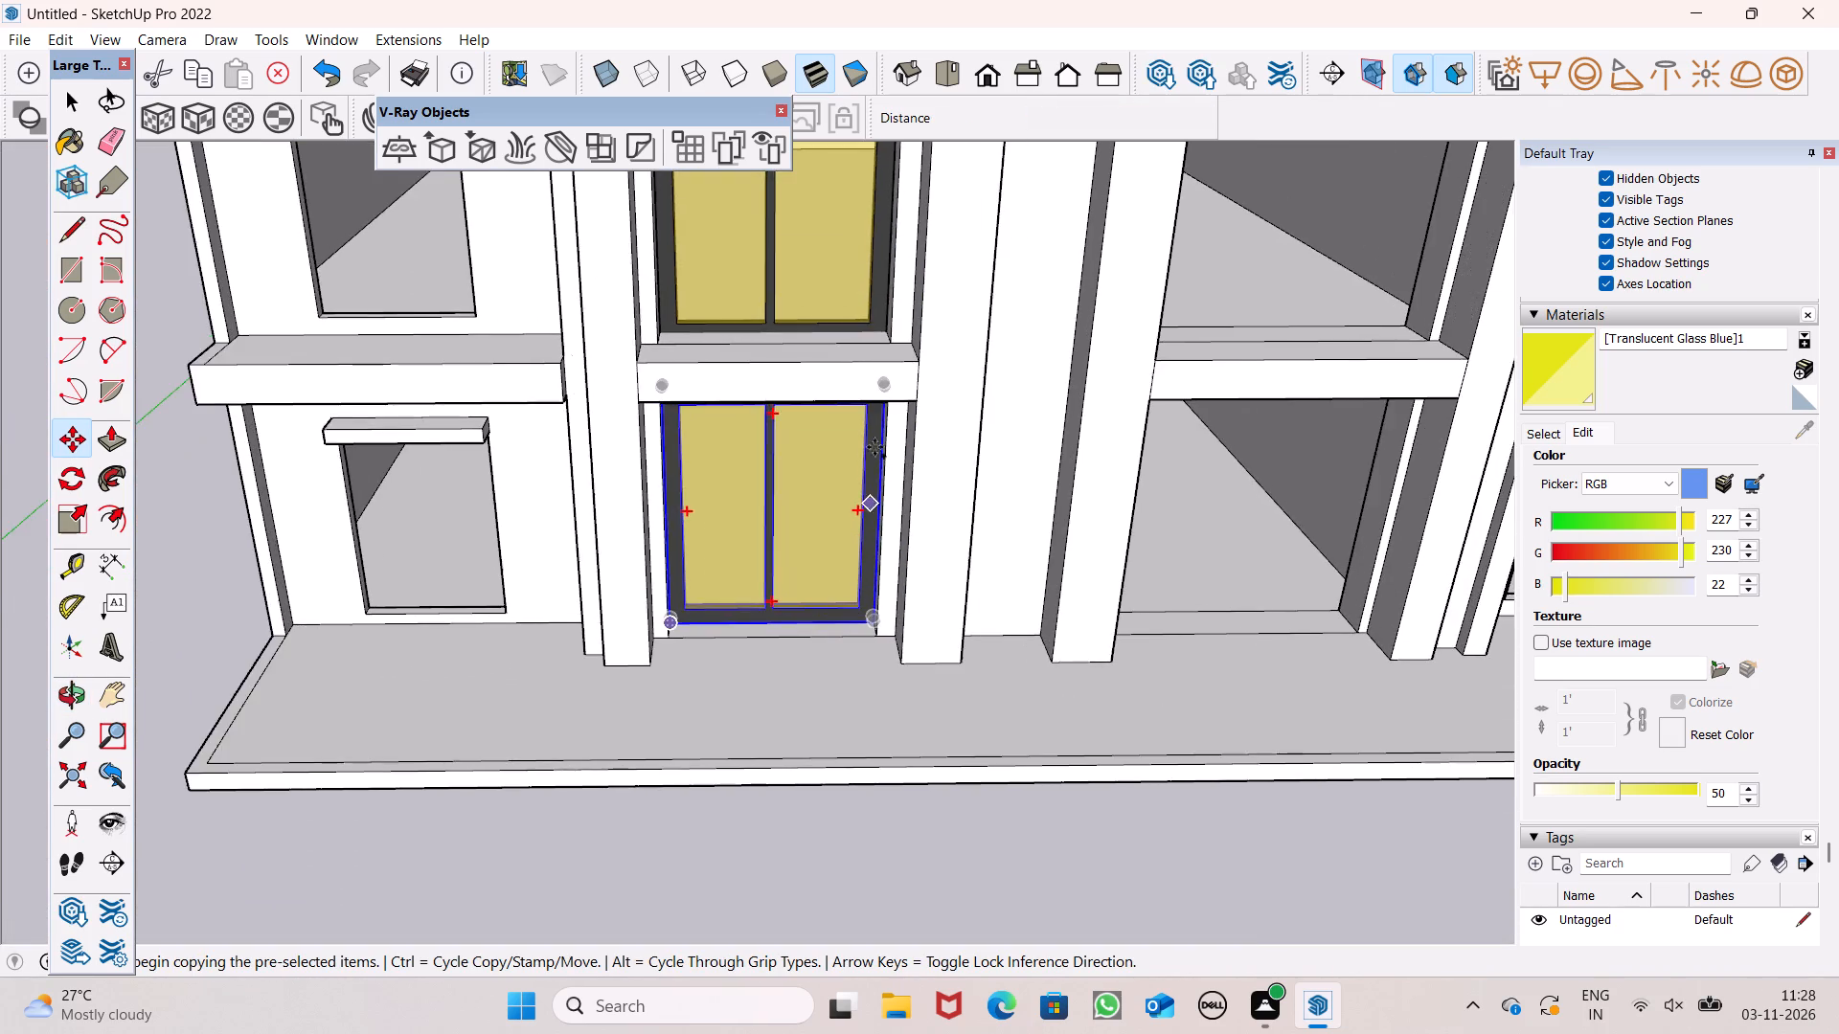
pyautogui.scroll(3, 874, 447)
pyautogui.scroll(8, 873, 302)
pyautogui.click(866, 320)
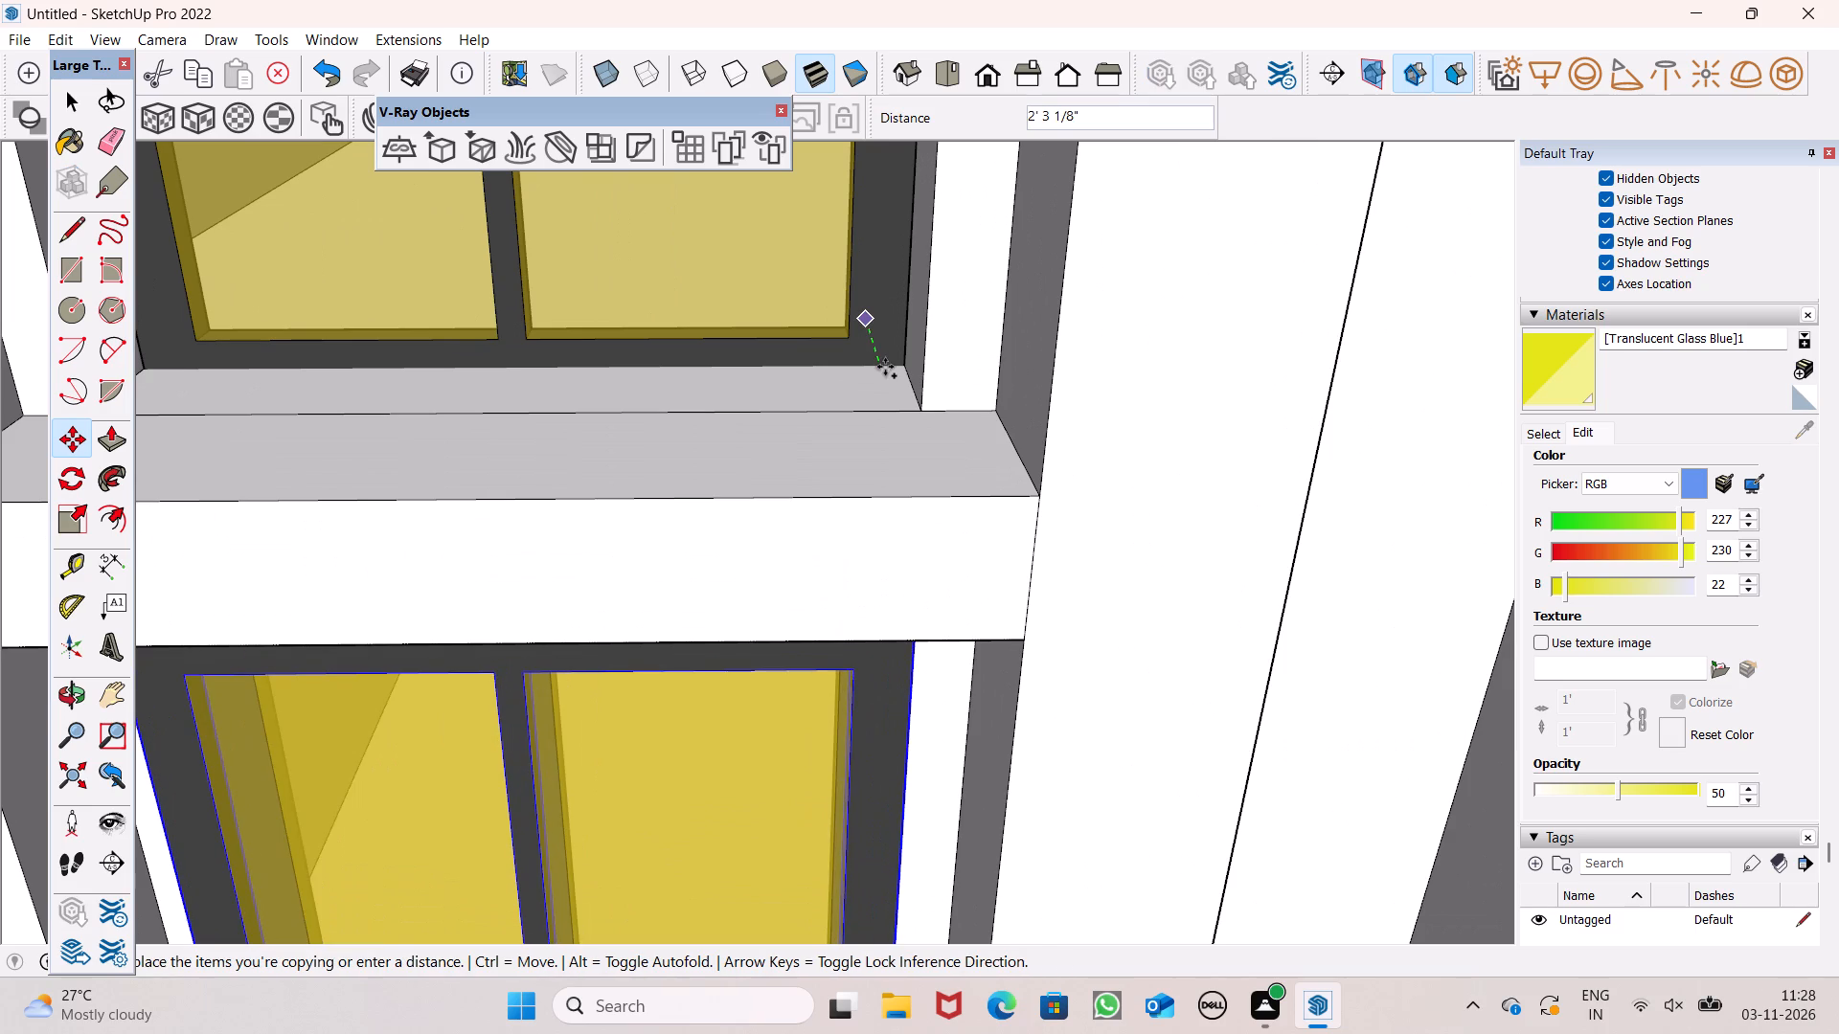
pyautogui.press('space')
# Clear the selection and examine the ground-floor window's fit at its lower corner, jambs and head.
pyautogui.scroll(-11, 882, 364)
pyautogui.scroll(-3, 687, 565)
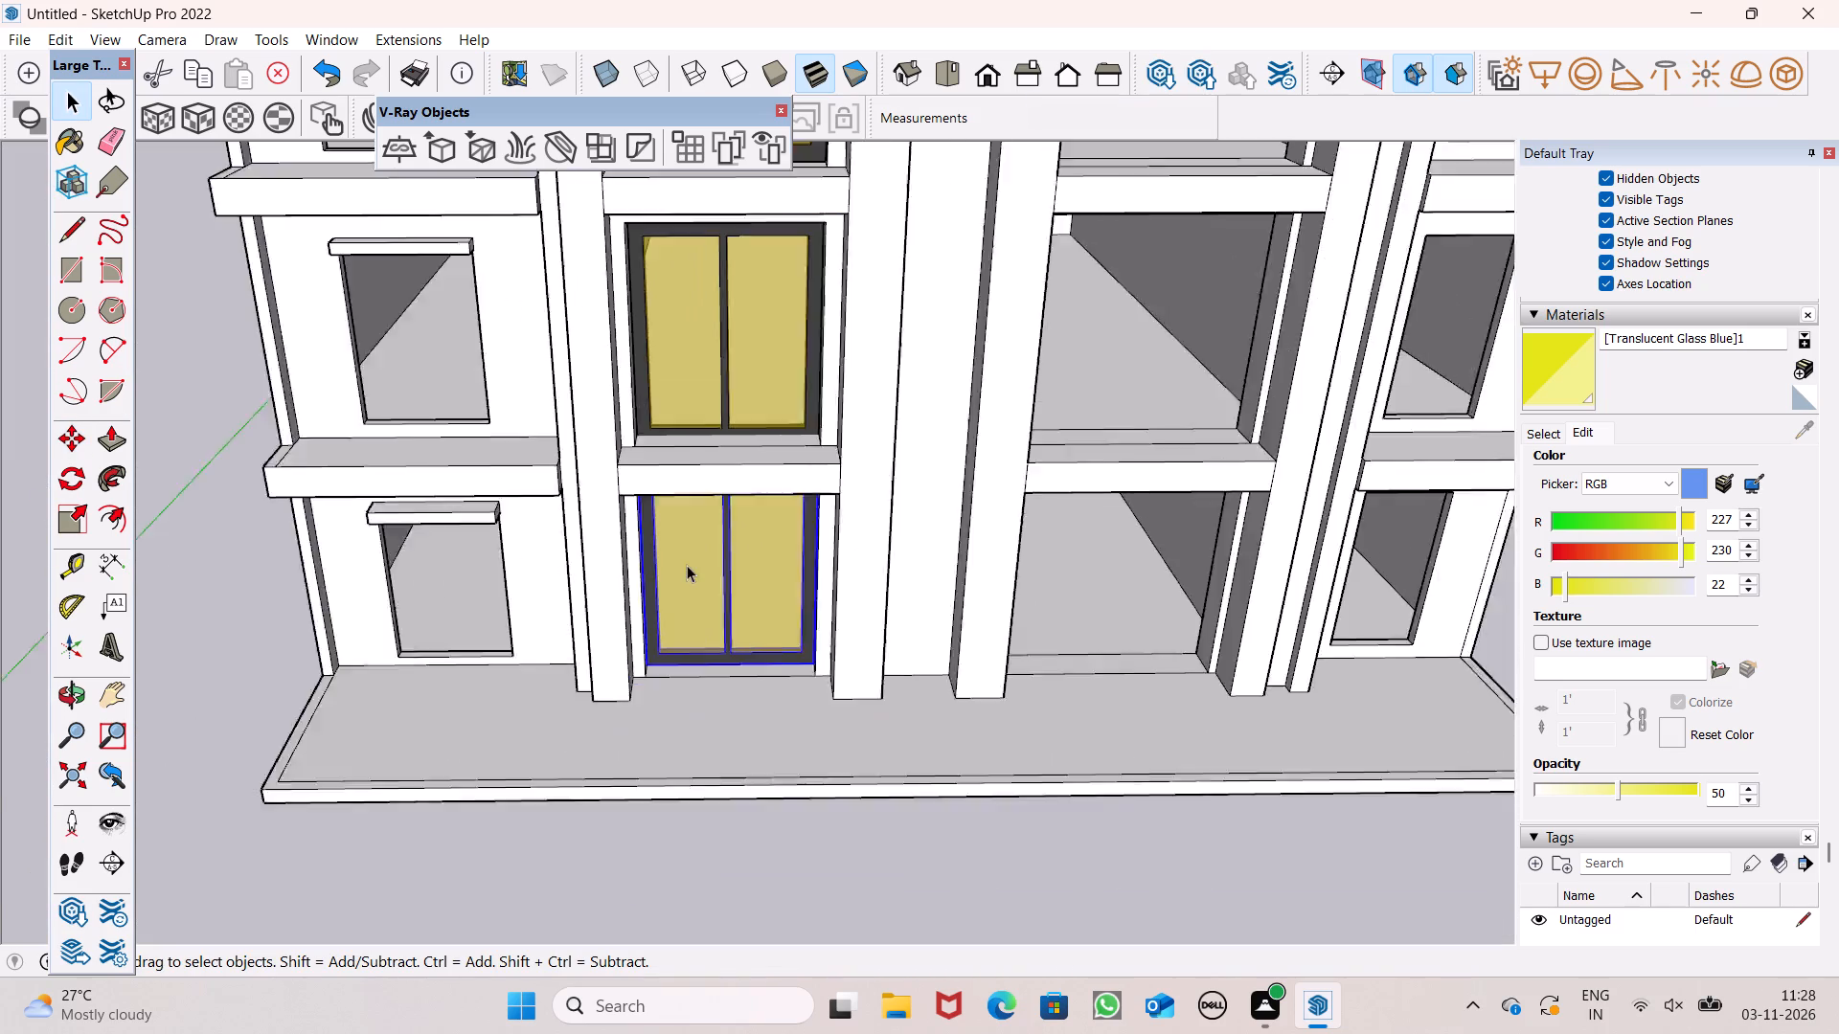
pyautogui.scroll(-5, 687, 565)
pyautogui.click(319, 582)
pyautogui.scroll(7, 921, 589)
pyautogui.moveTo(740, 663); pyautogui.dragTo(731, 457, button='middle')
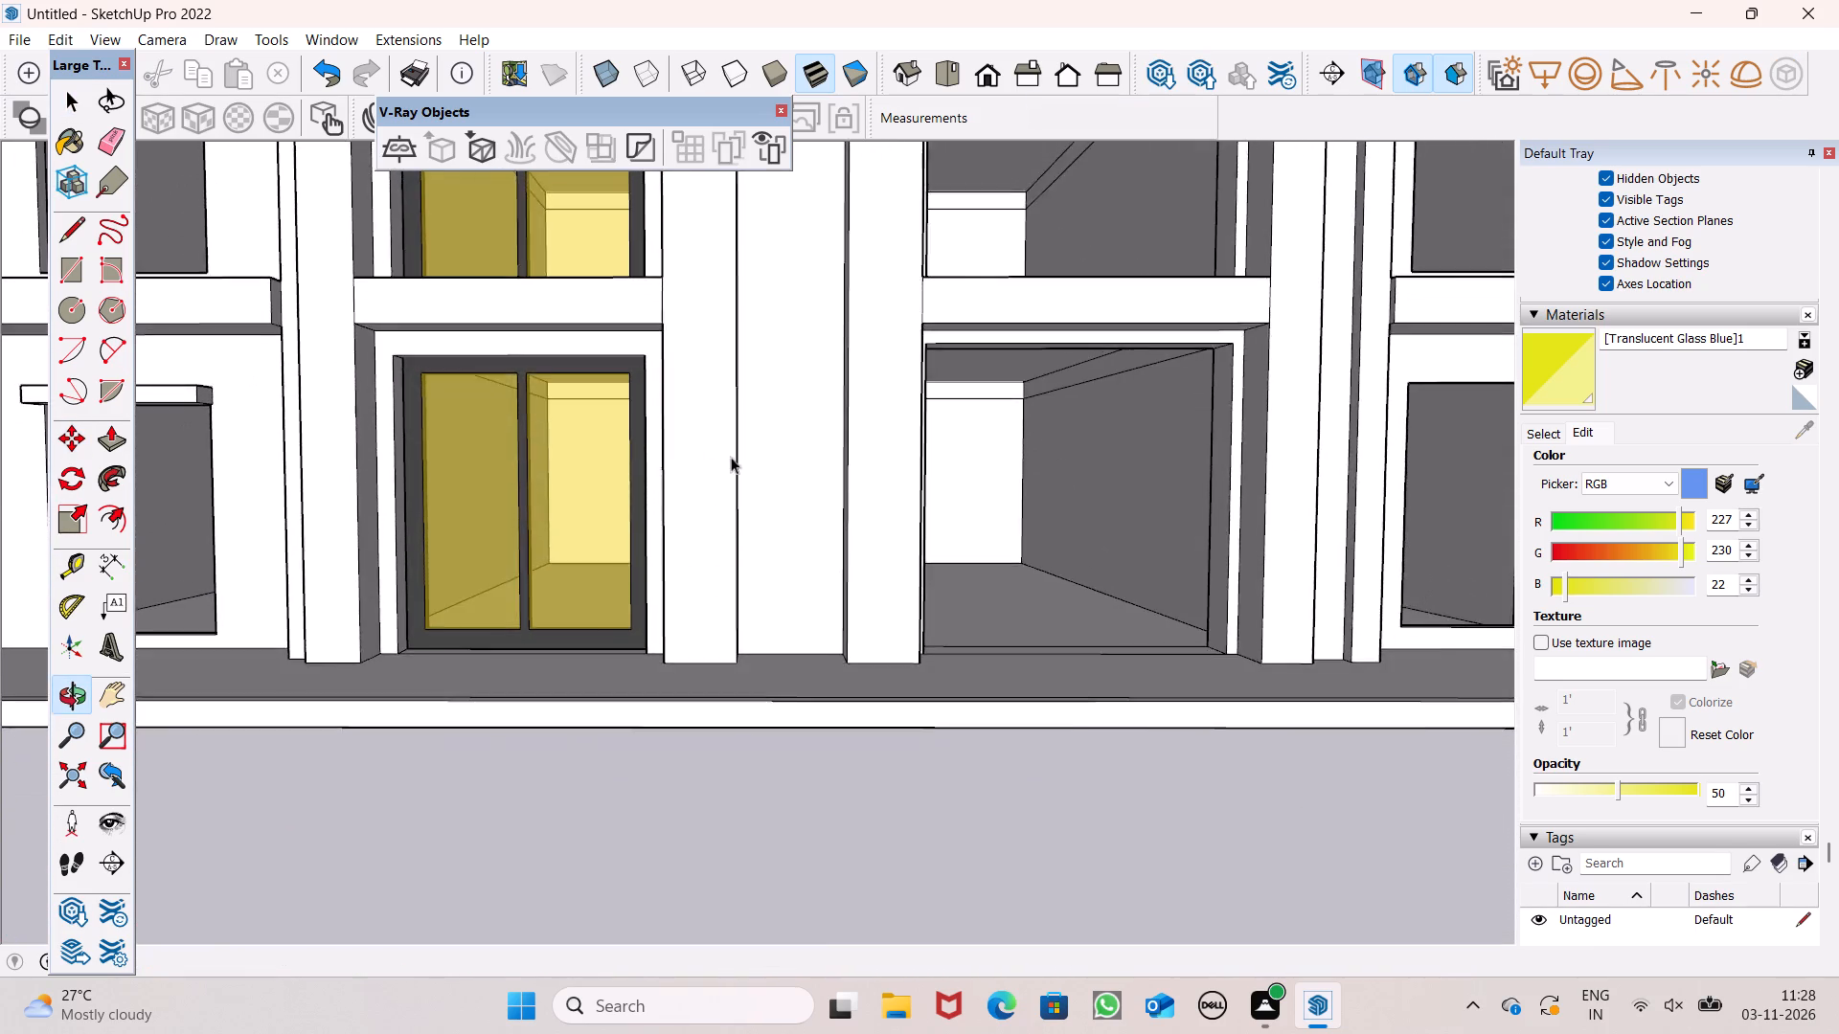
pyautogui.scroll(8, 609, 573)
pyautogui.scroll(15, 684, 697)
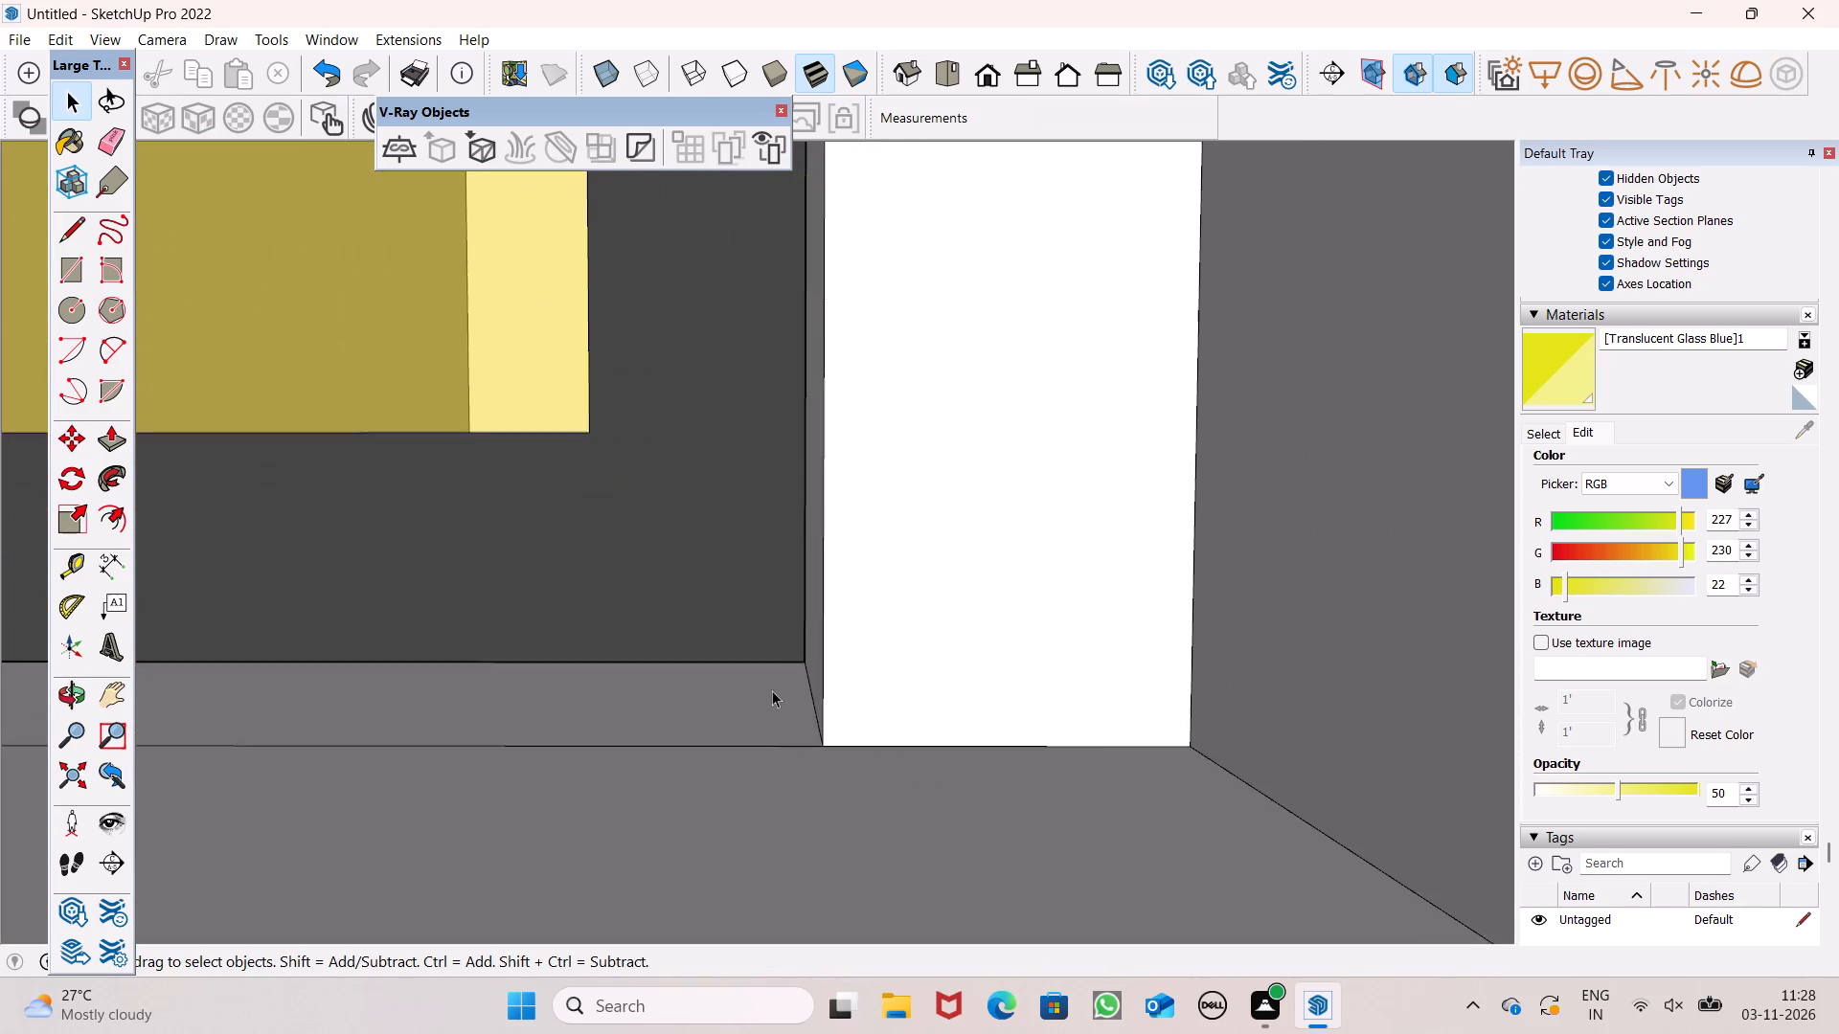
pyautogui.scroll(3, 772, 690)
pyautogui.moveTo(778, 609); pyautogui.dragTo(777, 663, button='middle')
pyautogui.scroll(-6, 929, 585)
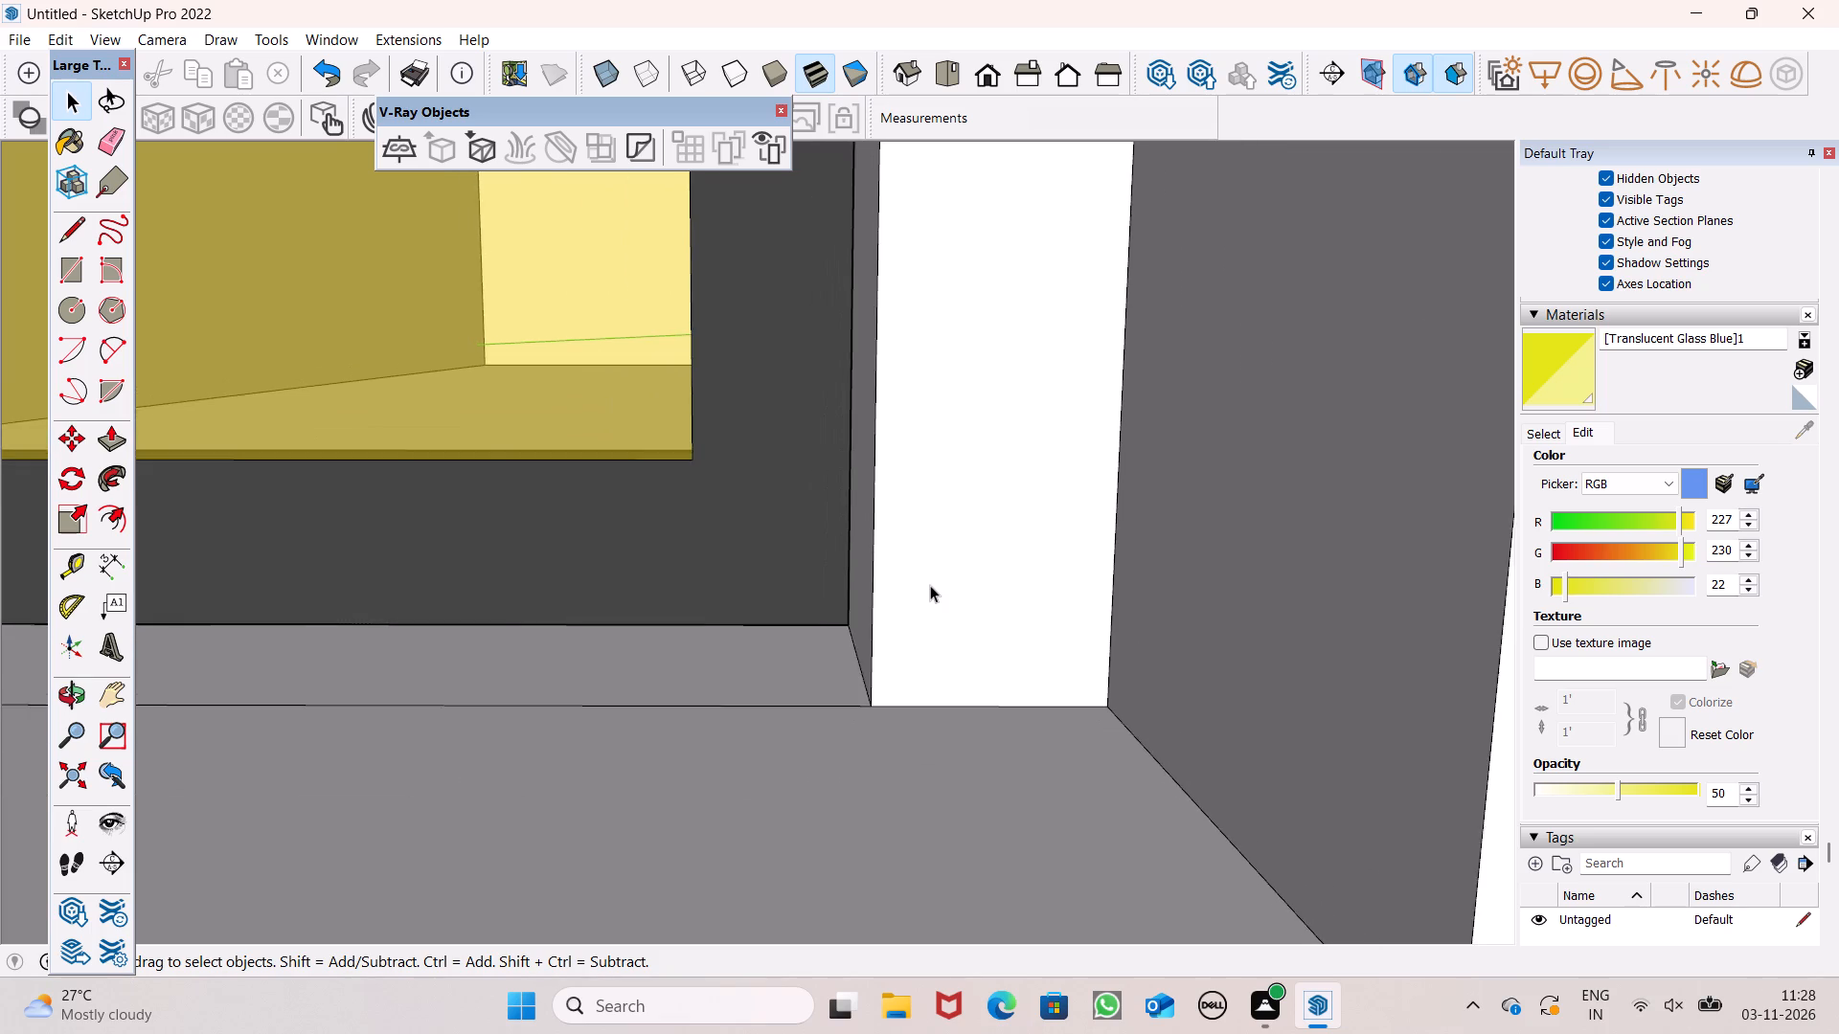
pyautogui.scroll(-12, 930, 585)
pyautogui.scroll(-15, 1017, 623)
pyautogui.scroll(-6, 912, 616)
pyautogui.scroll(9, 901, 474)
pyautogui.moveTo(893, 551); pyautogui.dragTo(919, 335, button='middle')
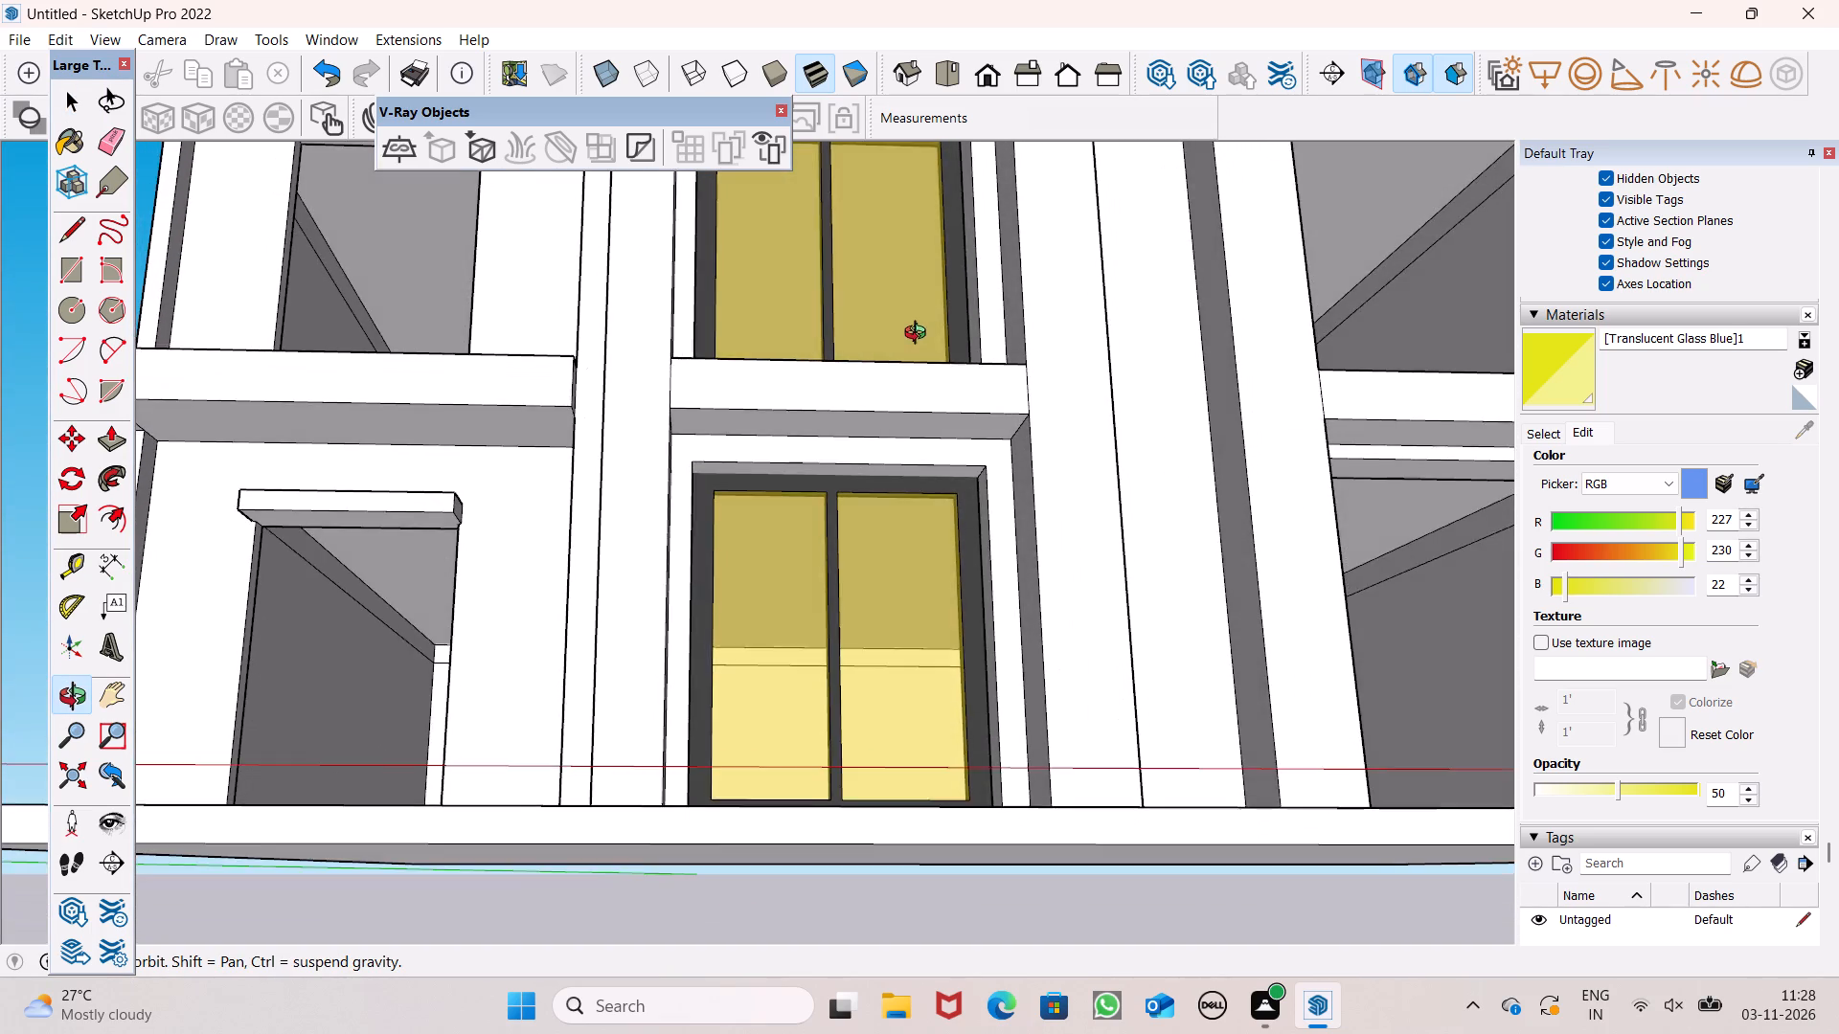
pyautogui.moveTo(919, 335); pyautogui.dragTo(919, 484, button='middle')
pyautogui.scroll(-5, 759, 635)
pyautogui.scroll(6, 813, 630)
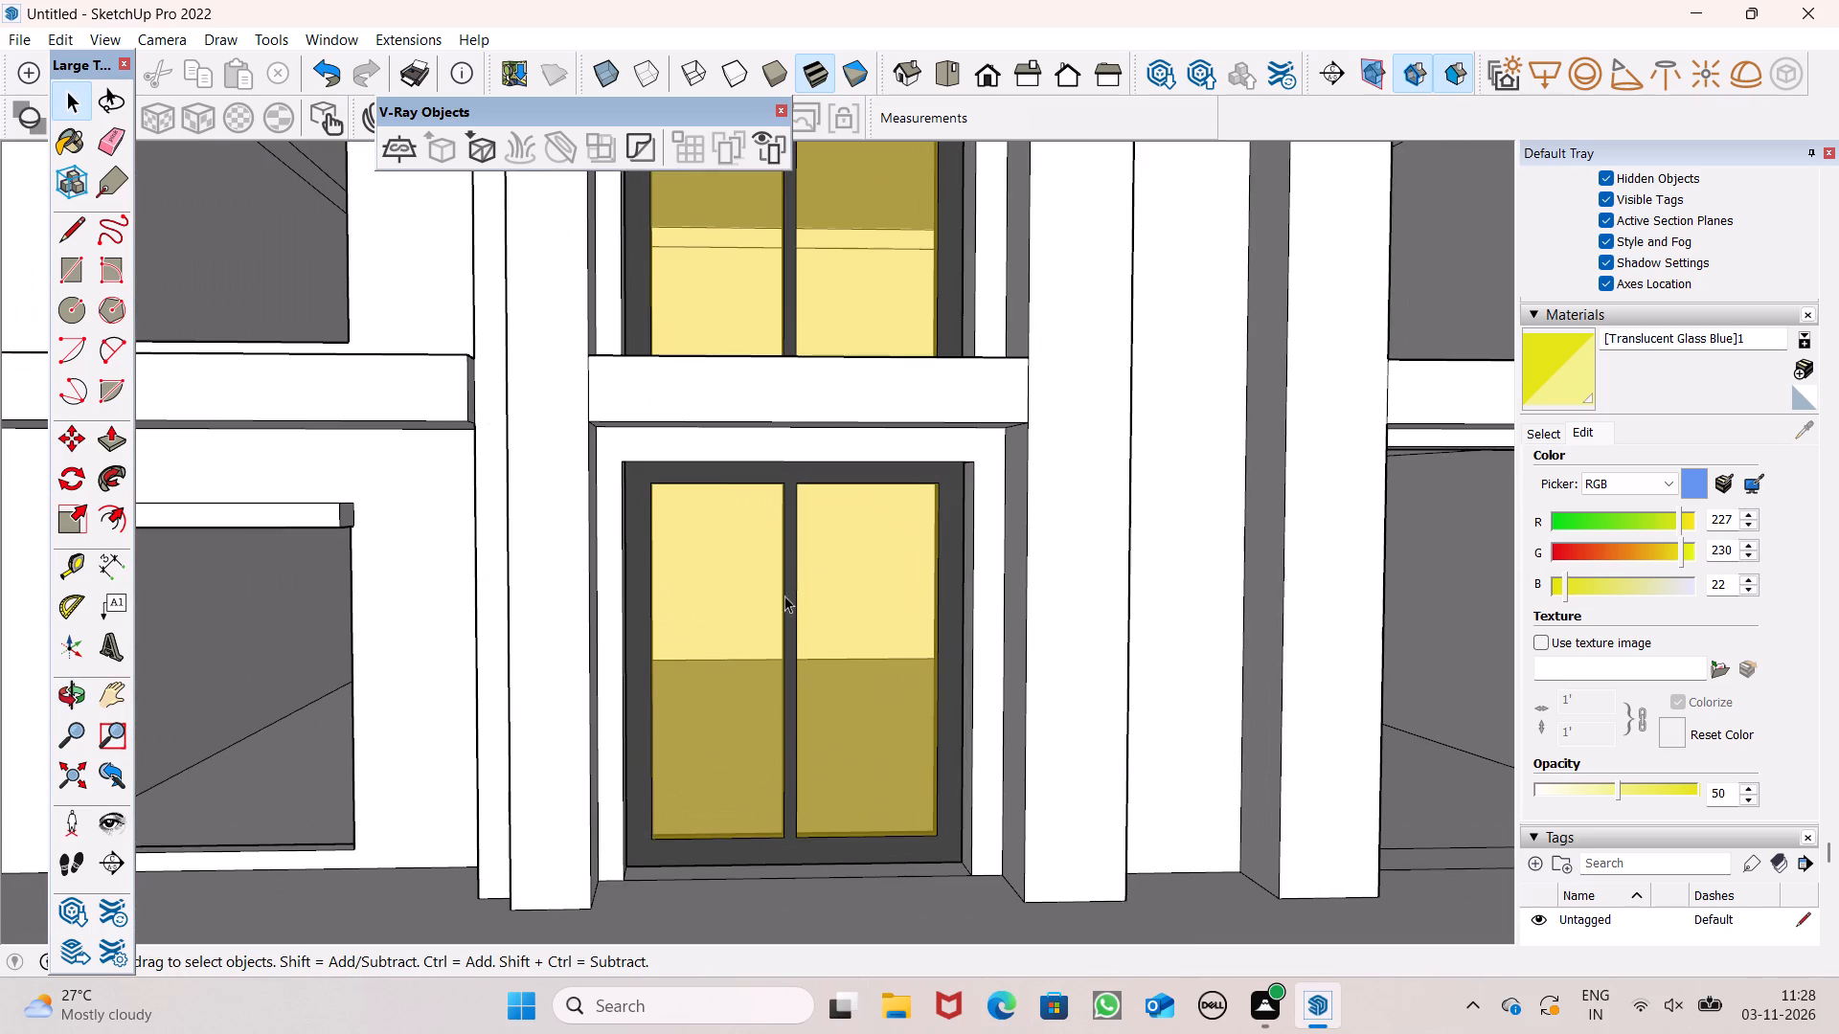
# Scale the ground-floor window inward from its upper corner to about 0.95 in width and 0.94 in height.
pyautogui.click(794, 550)
pyautogui.moveTo(828, 486); pyautogui.dragTo(830, 338, button='middle')
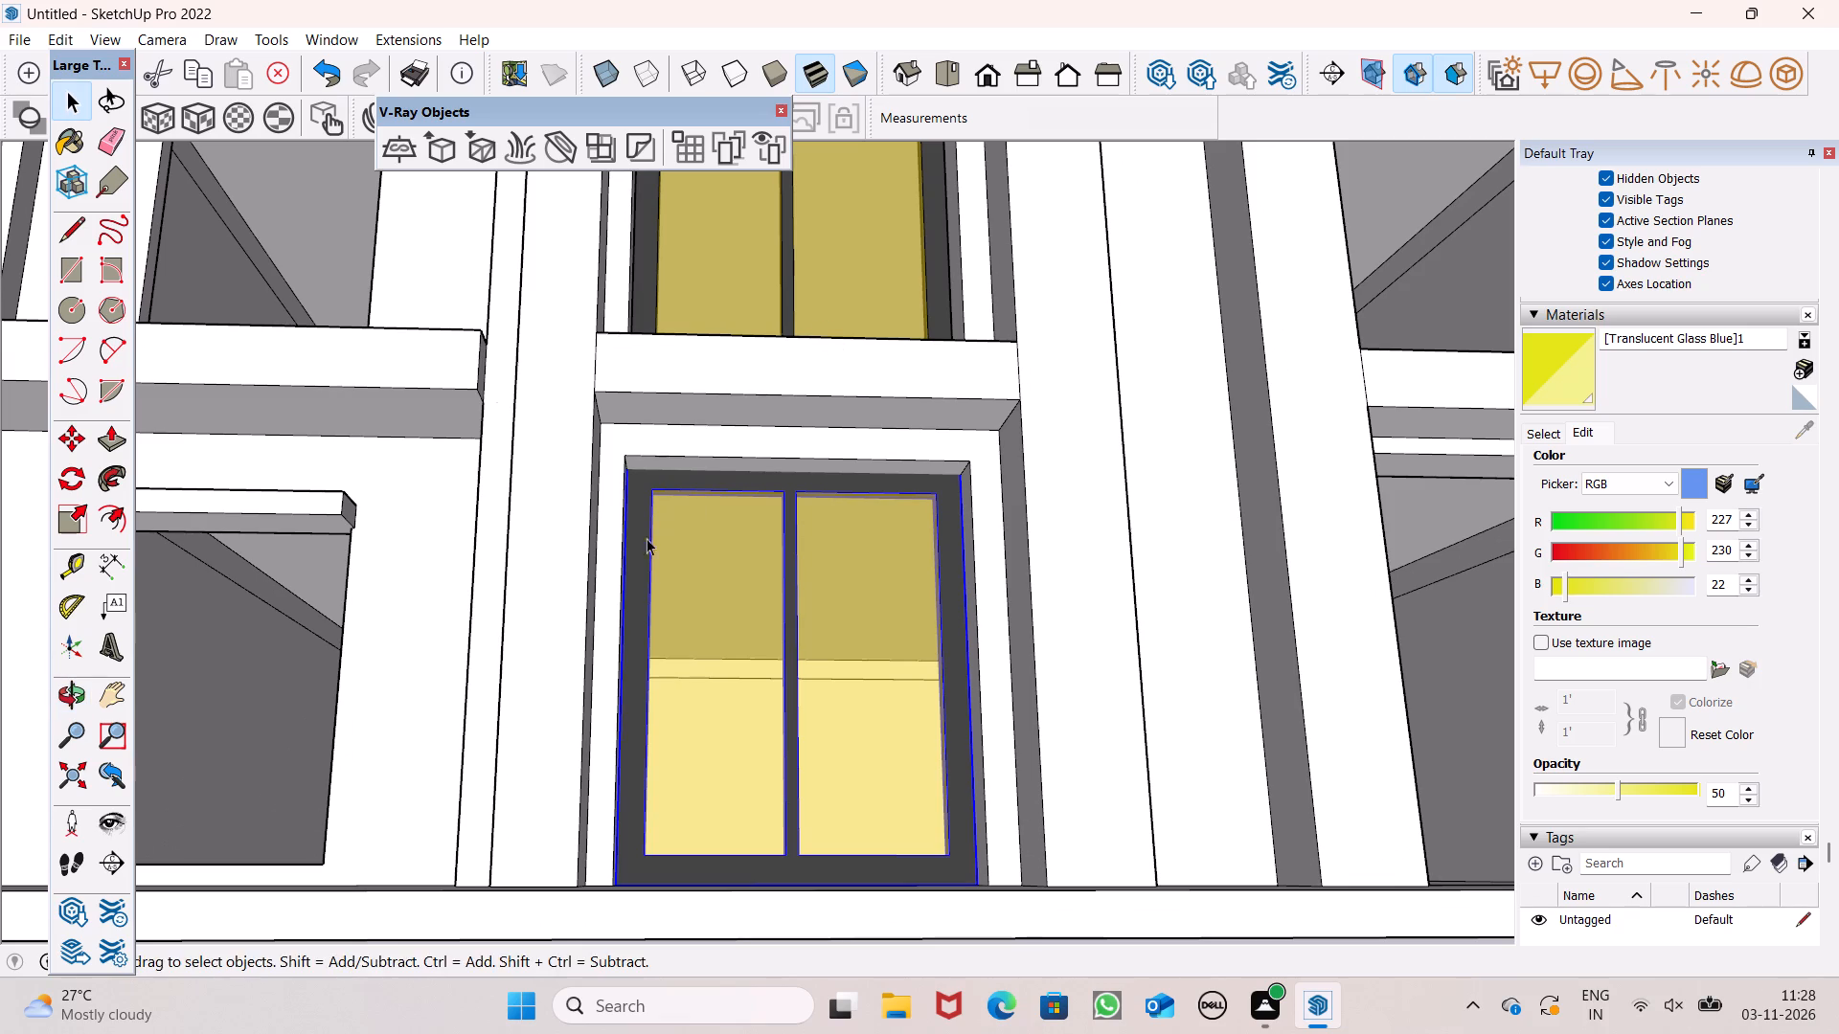
pyautogui.click(70, 515)
pyautogui.scroll(5, 647, 484)
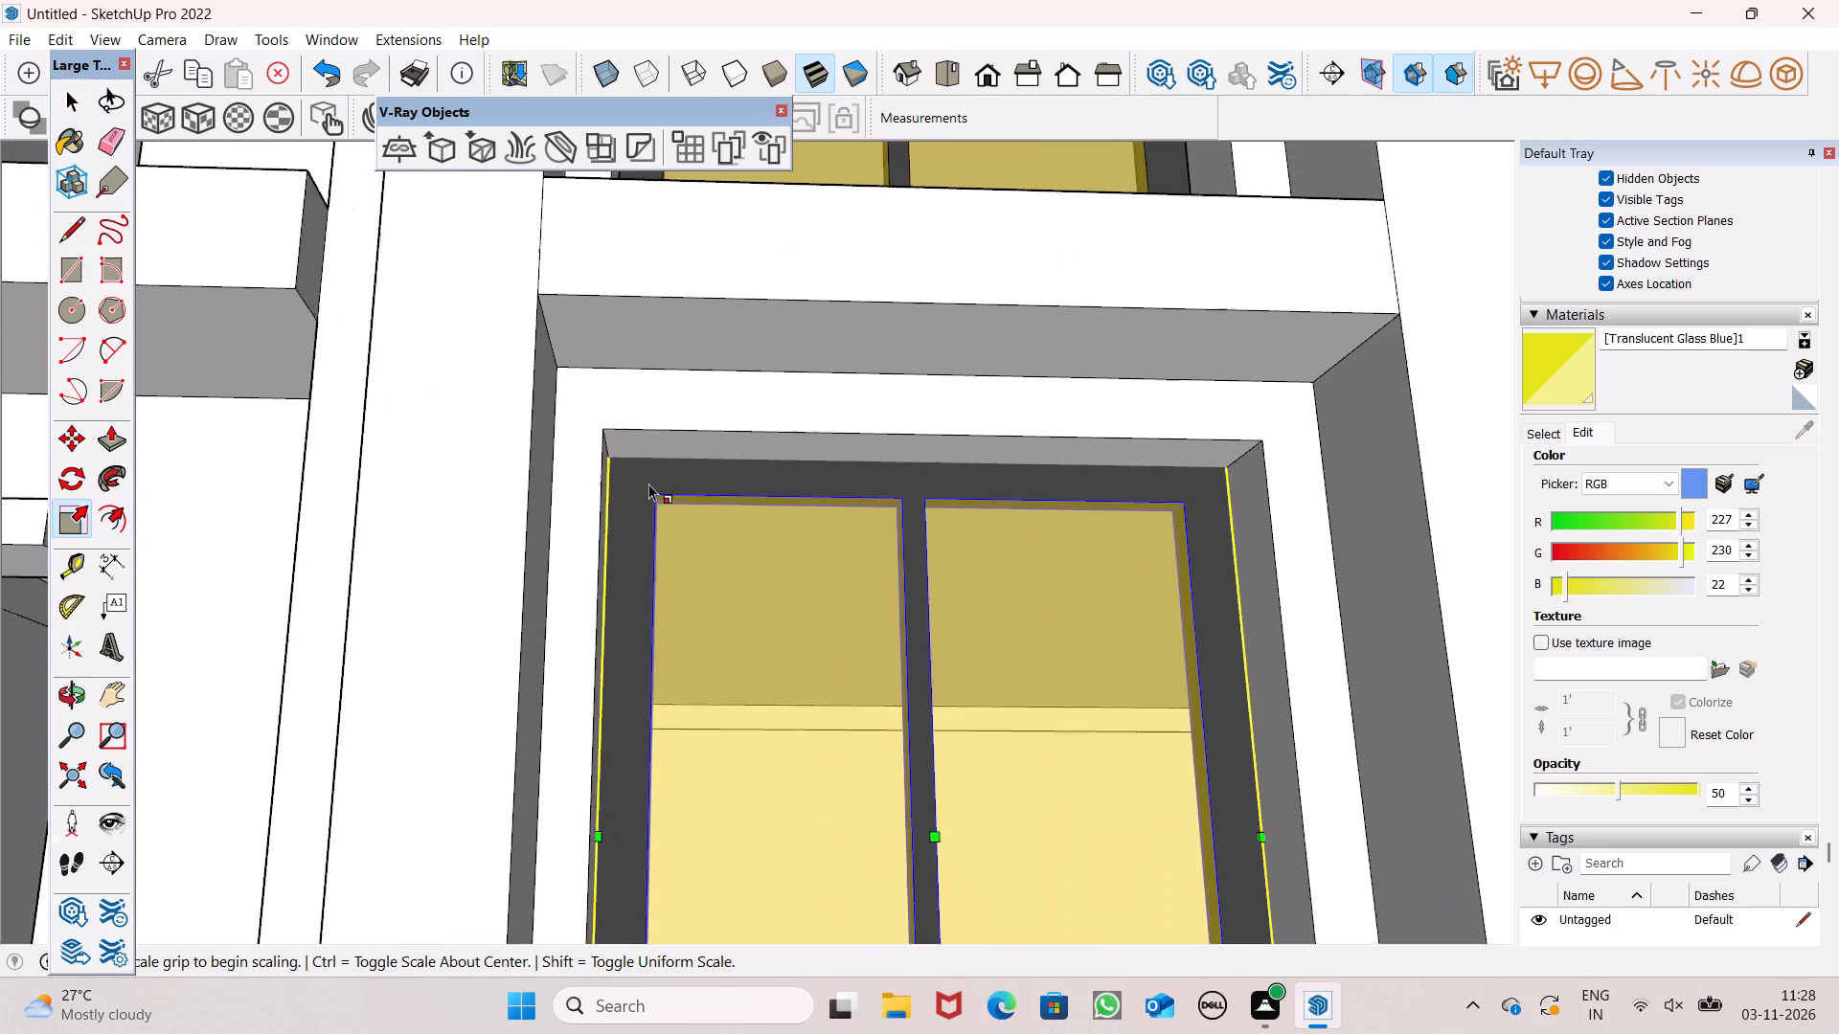
pyautogui.scroll(2, 648, 483)
pyautogui.moveTo(609, 455); pyautogui.dragTo(639, 499)
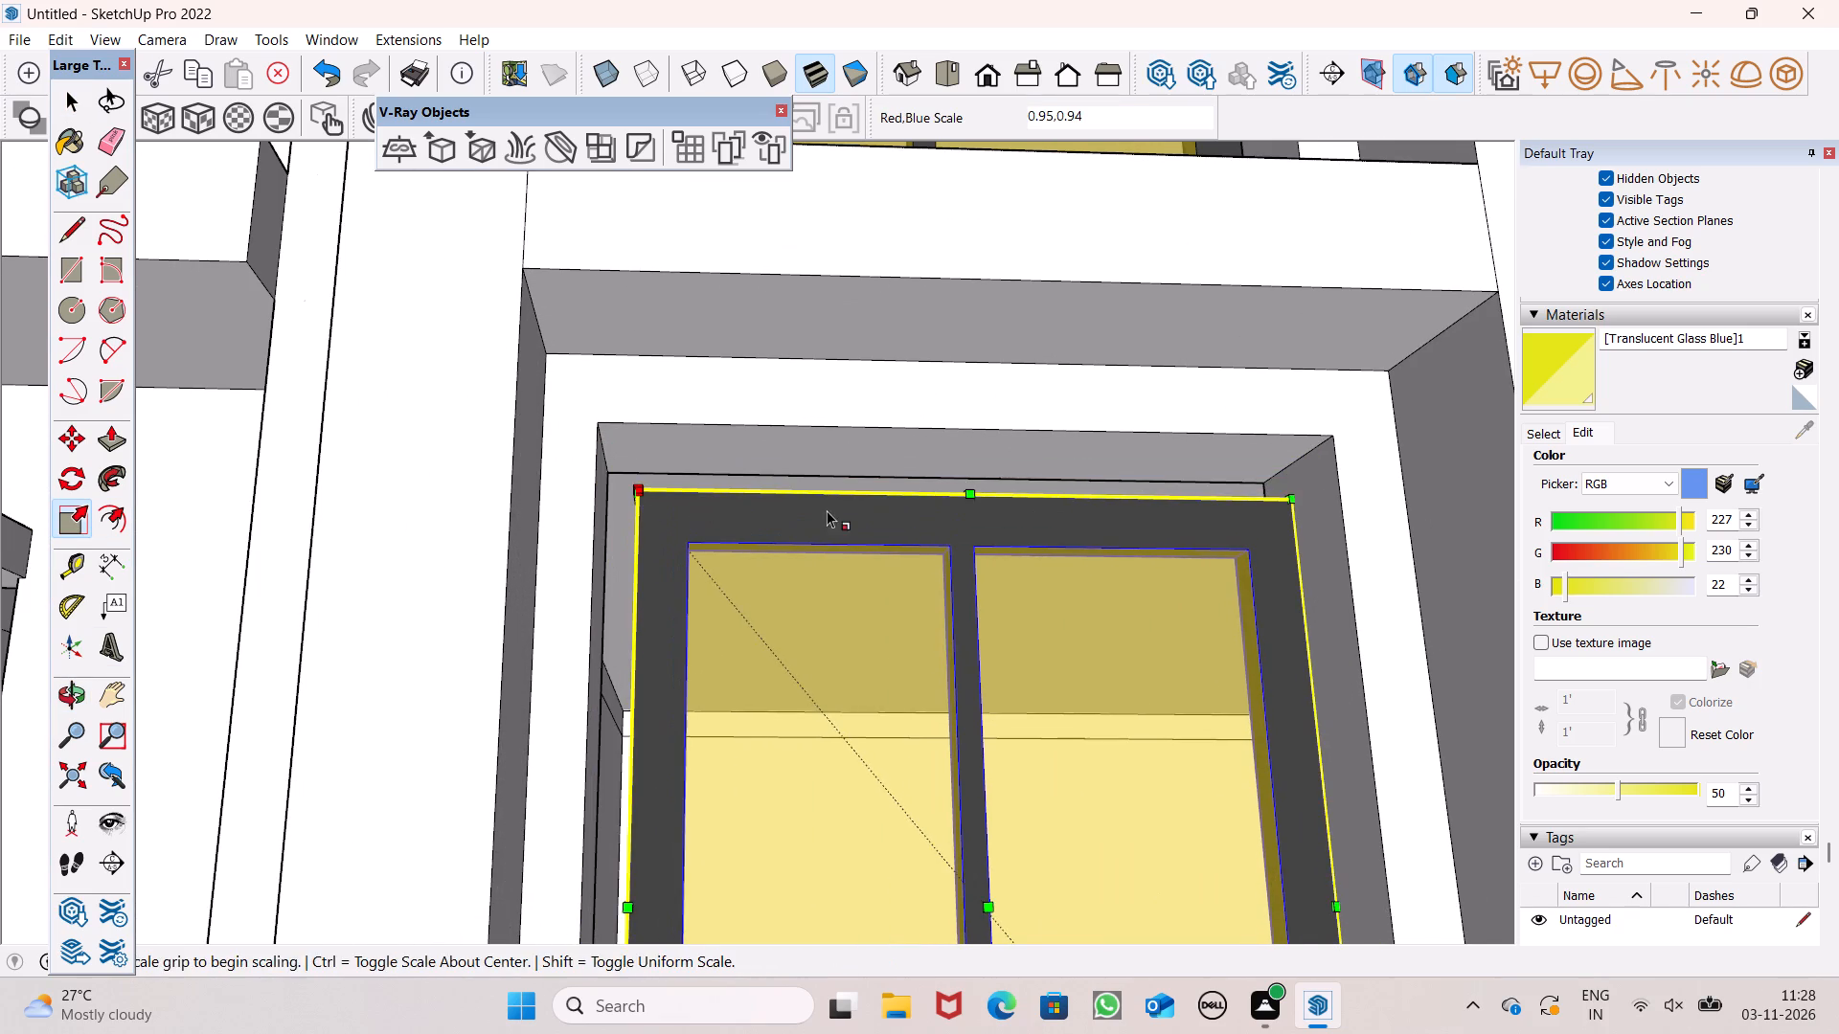
# Stretch the ground-floor window upward with the Scale tool to meet the head of its opening, undoing any wrong scaling.
pyautogui.moveTo(833, 517); pyautogui.dragTo(834, 725, button='middle')
pyautogui.scroll(7, 935, 522)
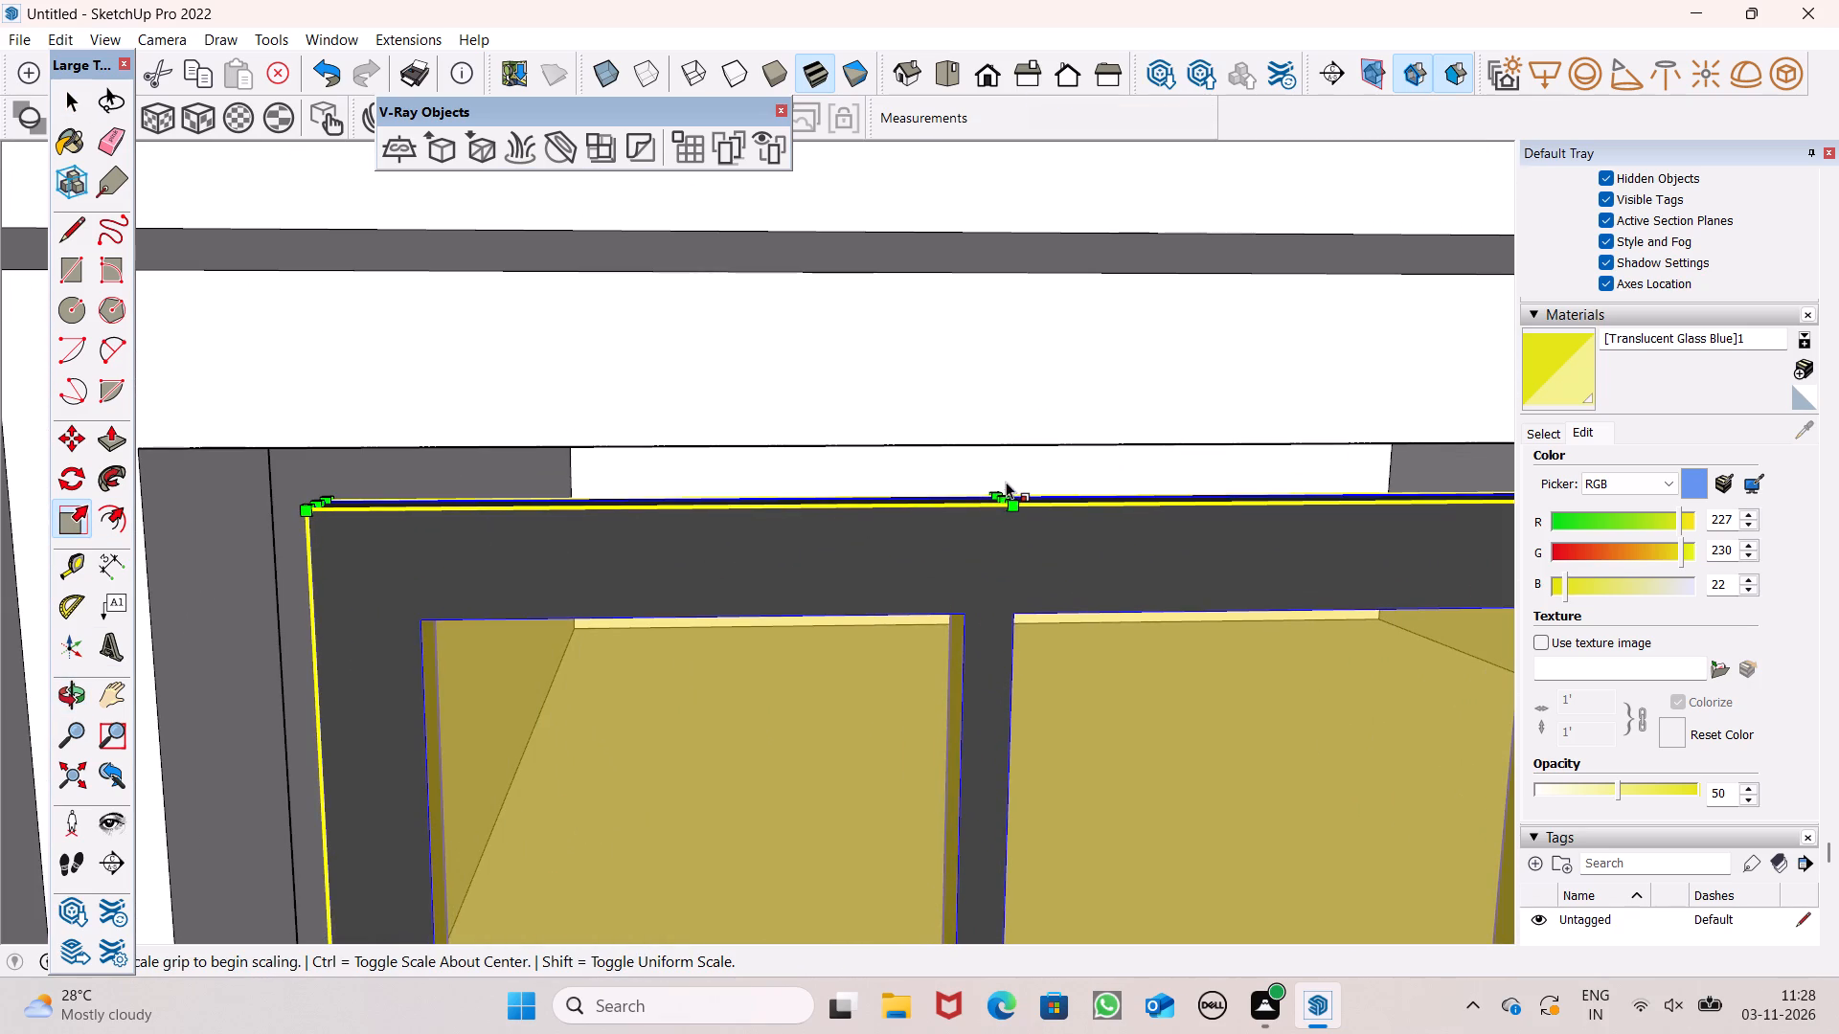
pyautogui.click(1003, 496)
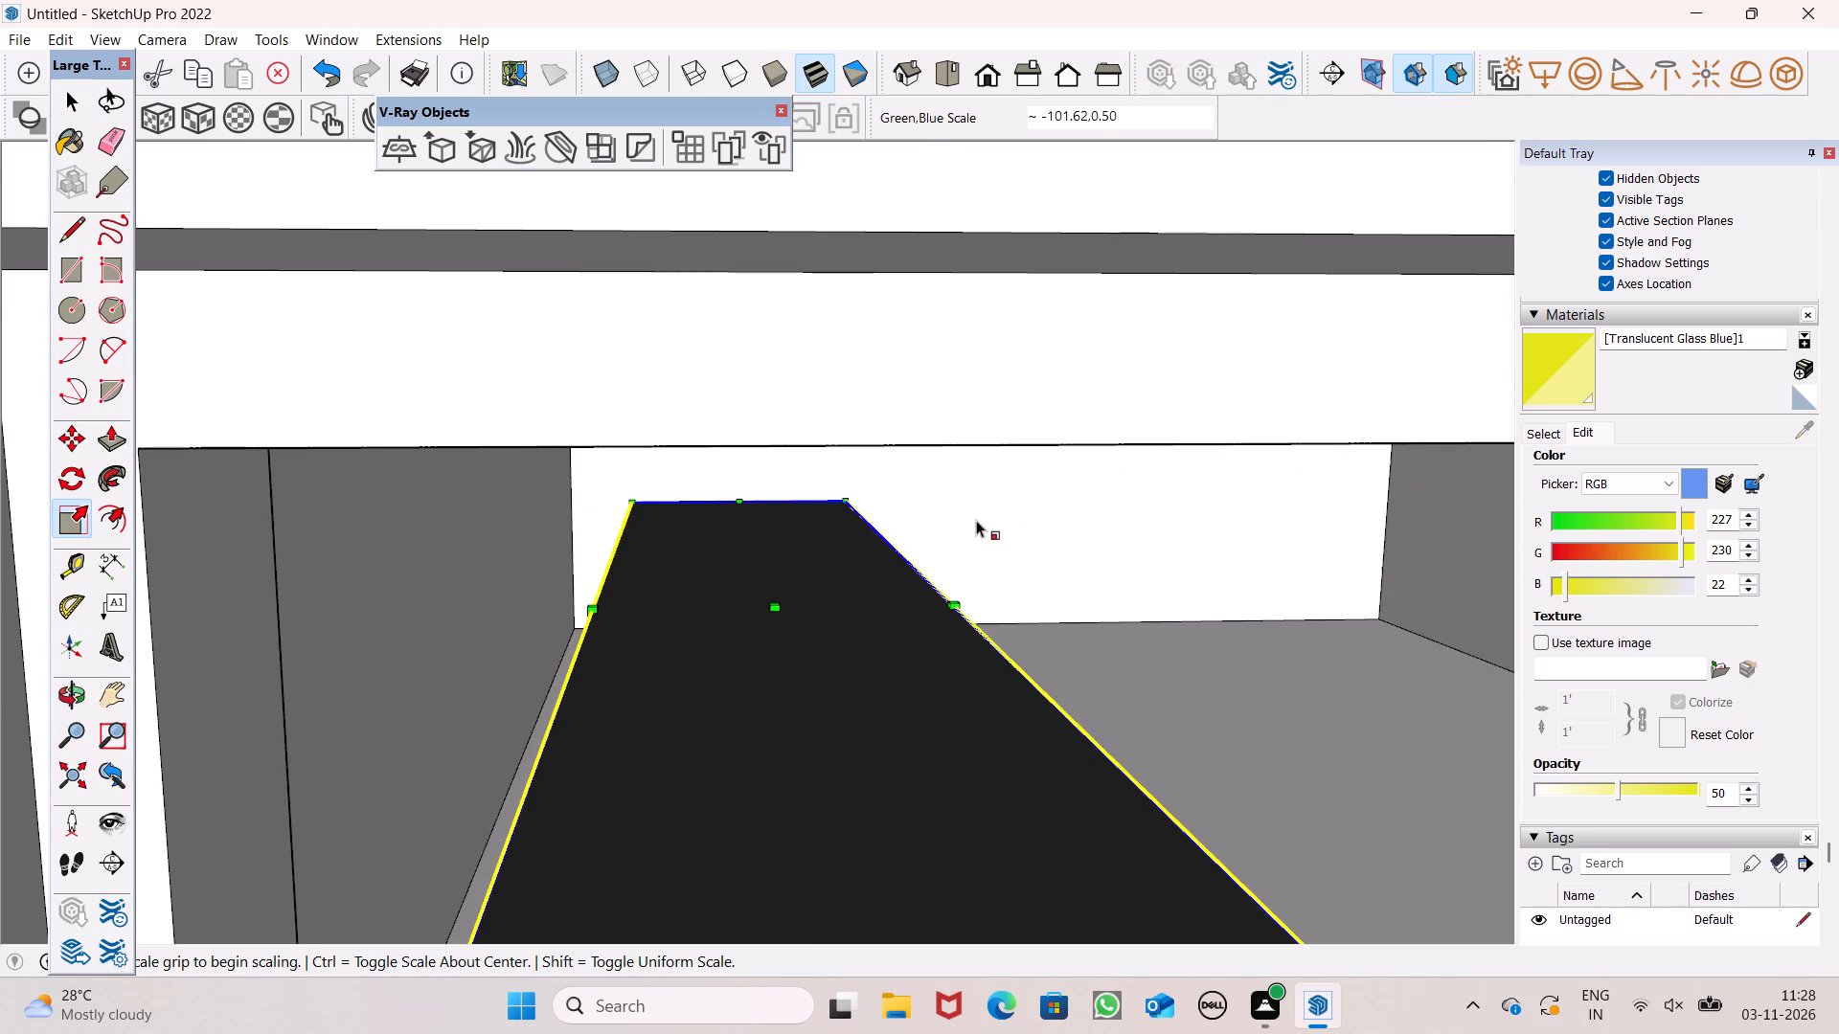
pyautogui.hotkey('ctrl', 'z')
pyautogui.moveTo(995, 493); pyautogui.dragTo(959, 447)
pyautogui.scroll(-11, 923, 370)
# Stretch the ground-floor window's side out to the adjacent jamb of its opening, and clear the selection.
pyautogui.moveTo(970, 417); pyautogui.dragTo(918, 312, button='middle')
pyautogui.moveTo(687, 773); pyautogui.dragTo(707, 826, button='middle')
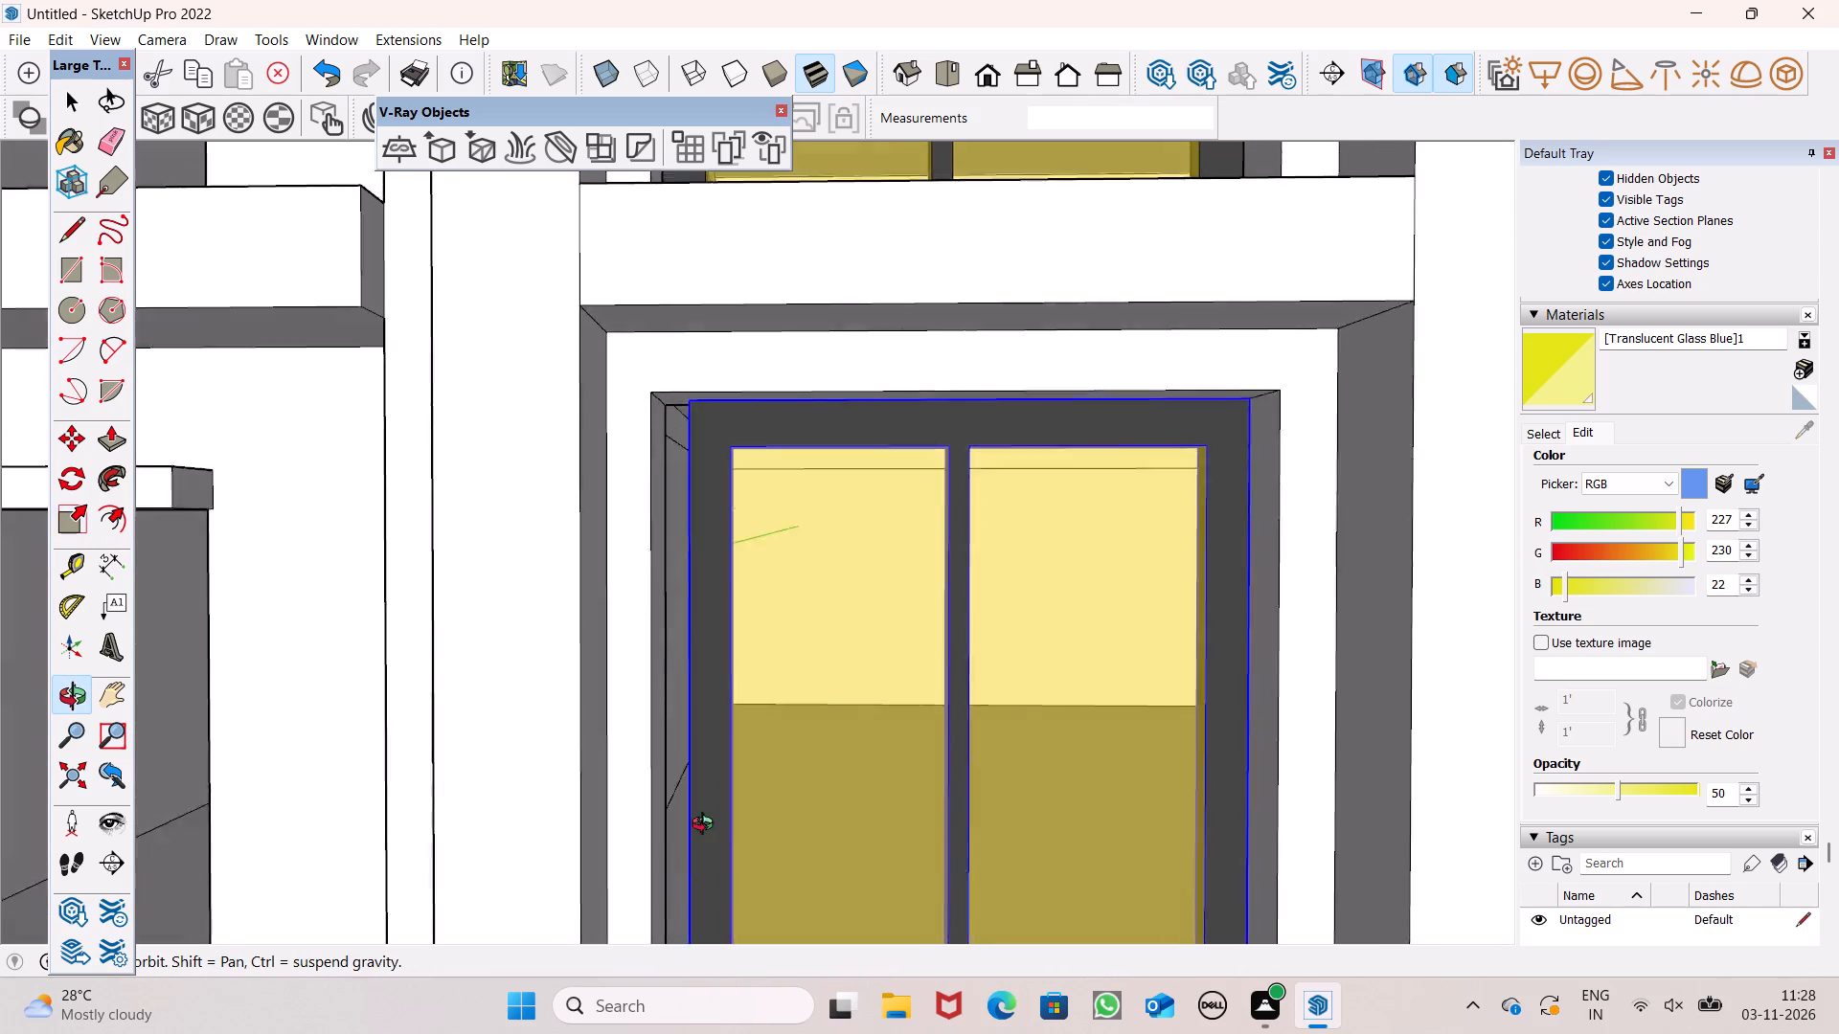
pyautogui.moveTo(707, 826); pyautogui.dragTo(760, 926, button='middle')
pyautogui.scroll(7, 655, 814)
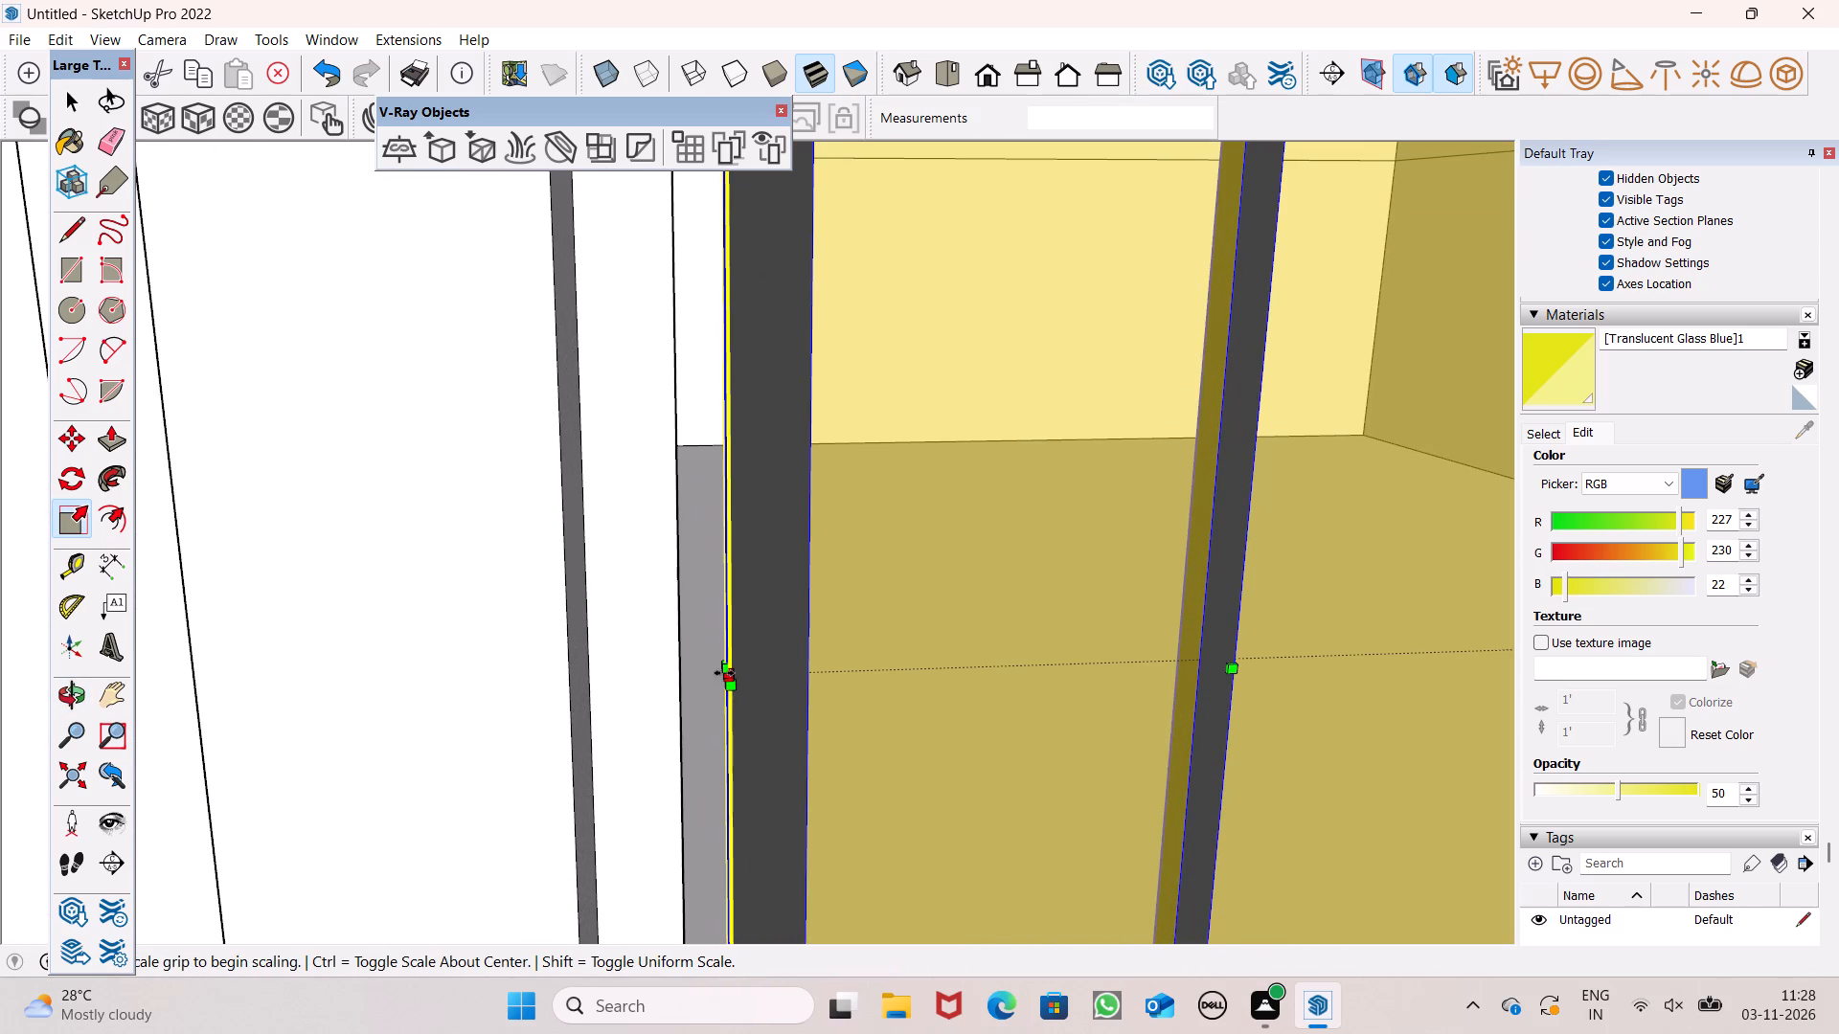
pyautogui.moveTo(723, 670); pyautogui.dragTo(678, 661)
pyautogui.scroll(-4, 657, 633)
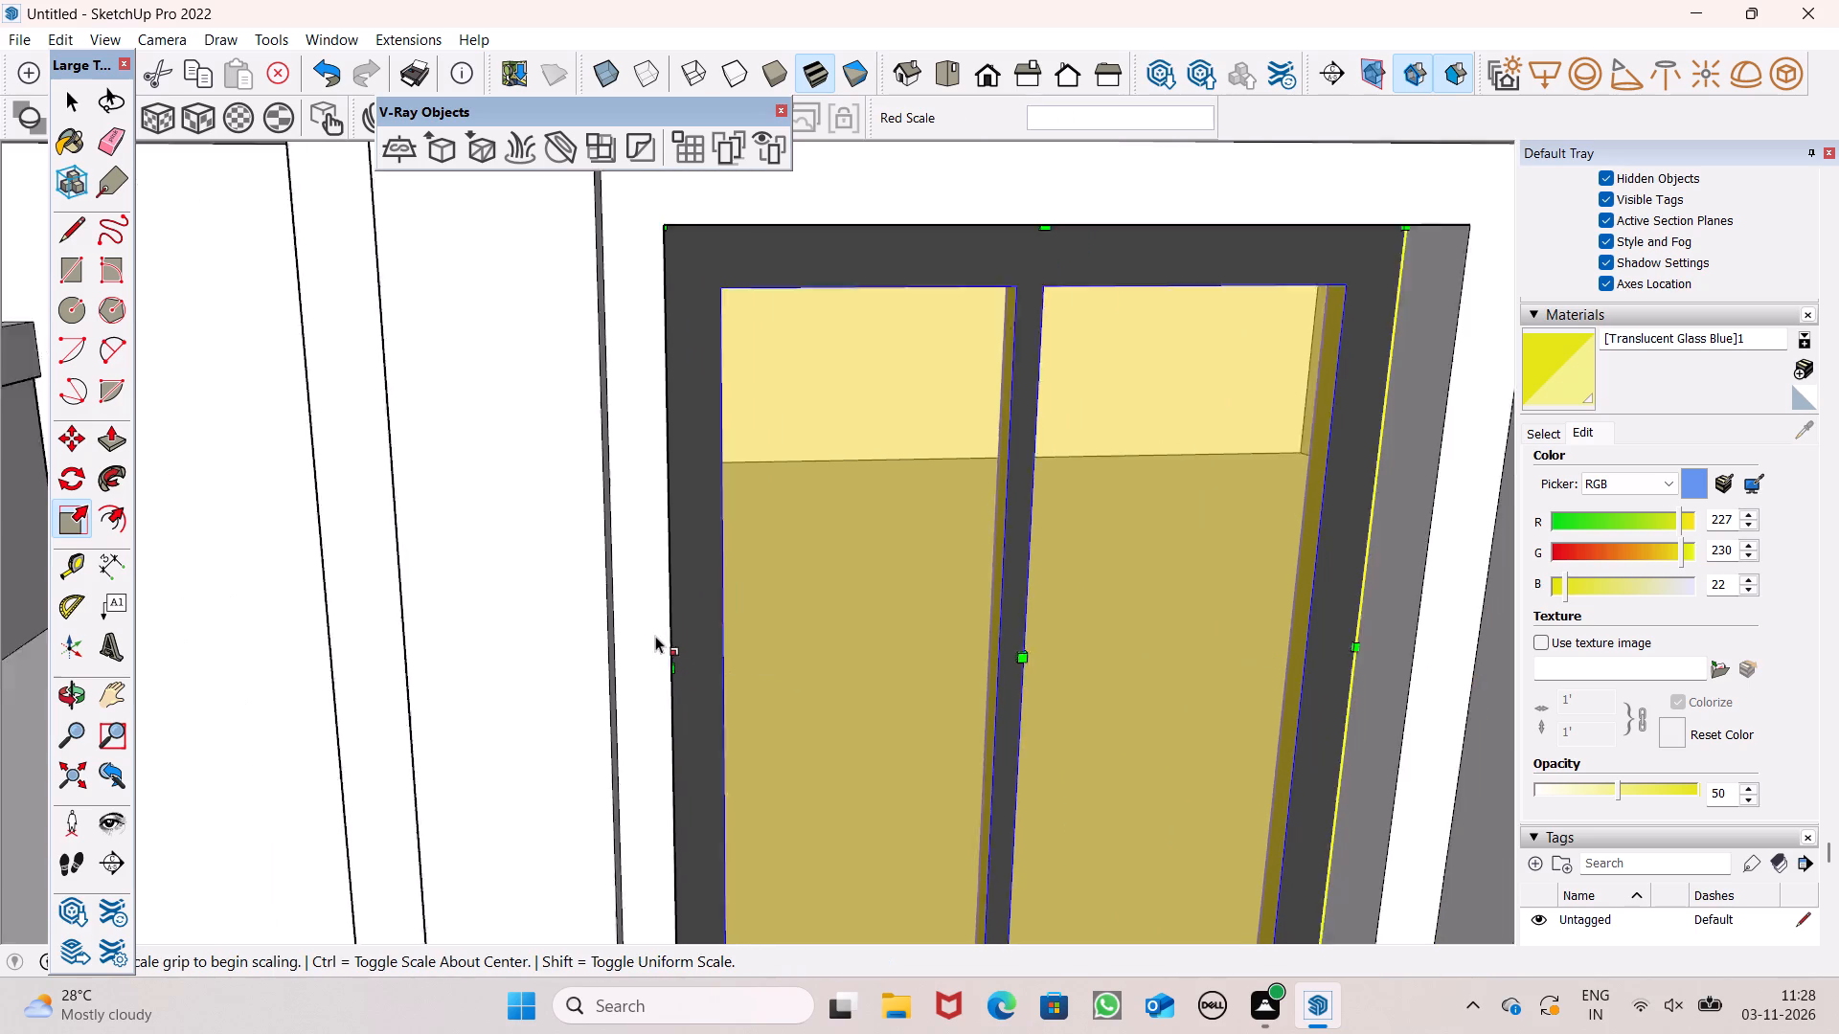
pyautogui.scroll(-2, 655, 636)
pyautogui.press('space')
pyautogui.scroll(-14, 629, 602)
pyautogui.scroll(-6, 701, 652)
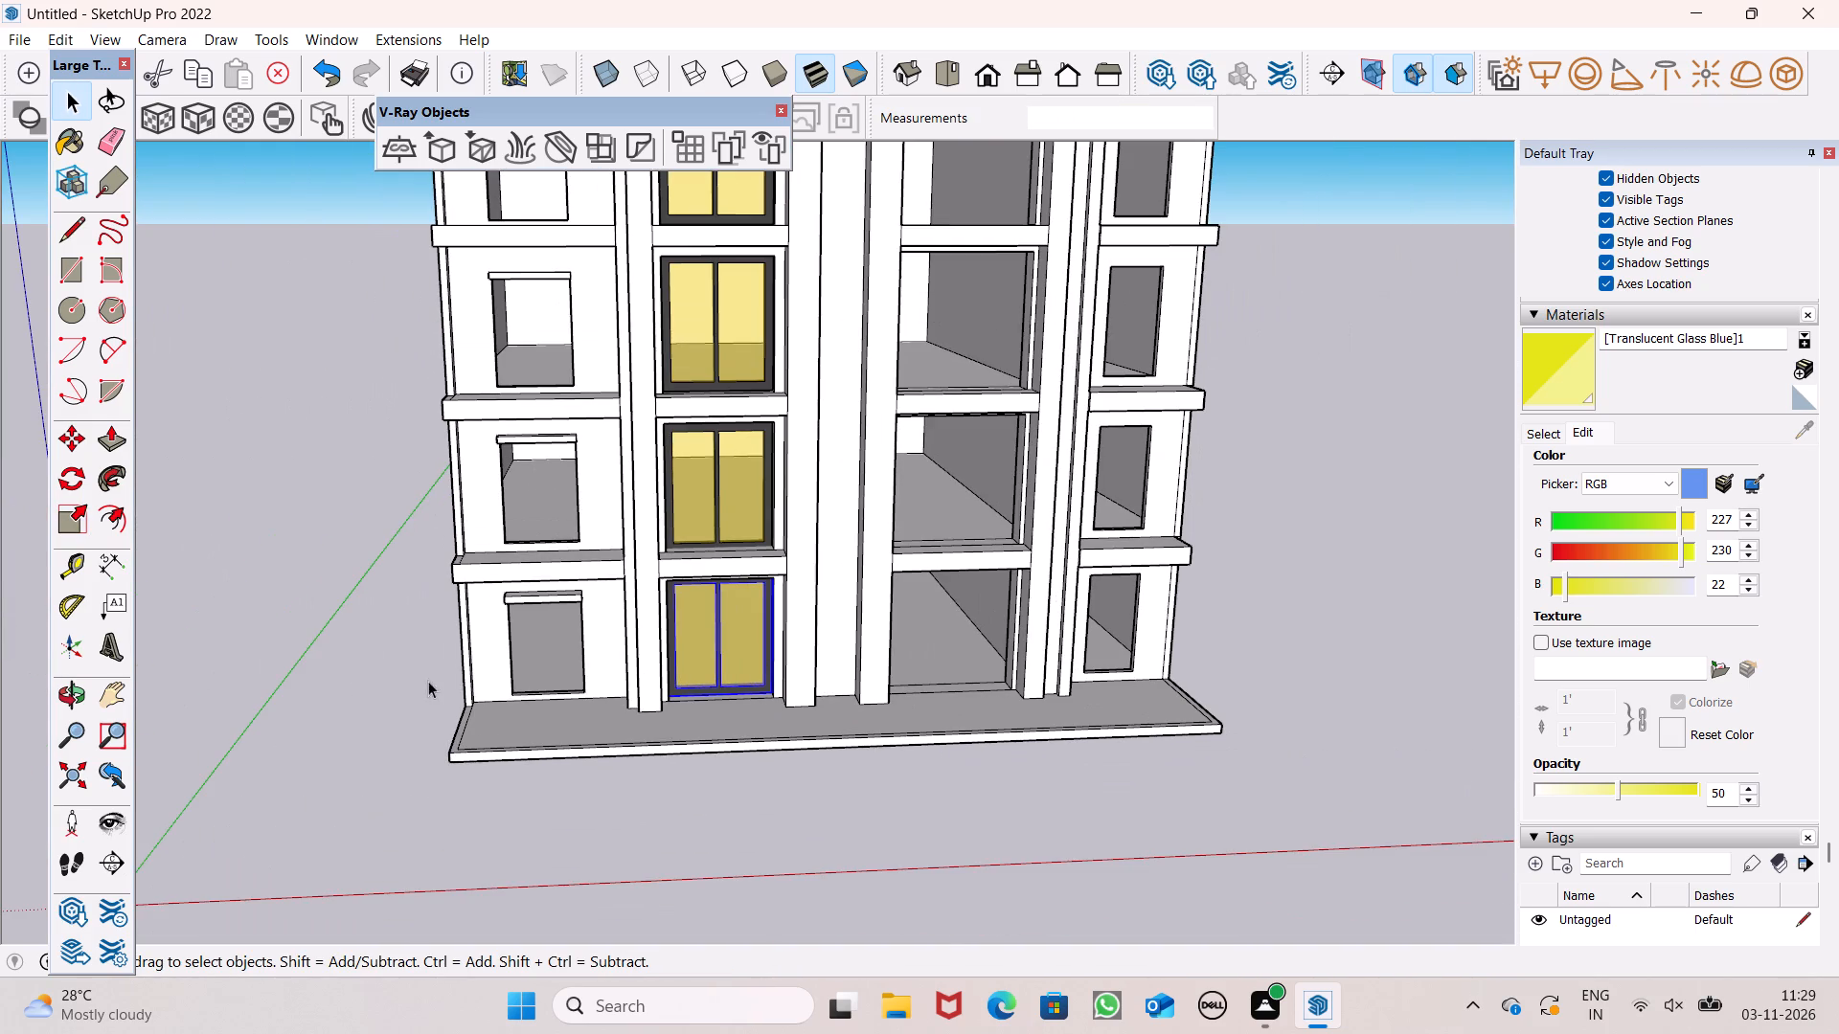
pyautogui.click(333, 671)
# Examine how the ground-floor window and the window directly above it sit on their sills.
pyautogui.moveTo(813, 620); pyautogui.dragTo(624, 506, button='middle')
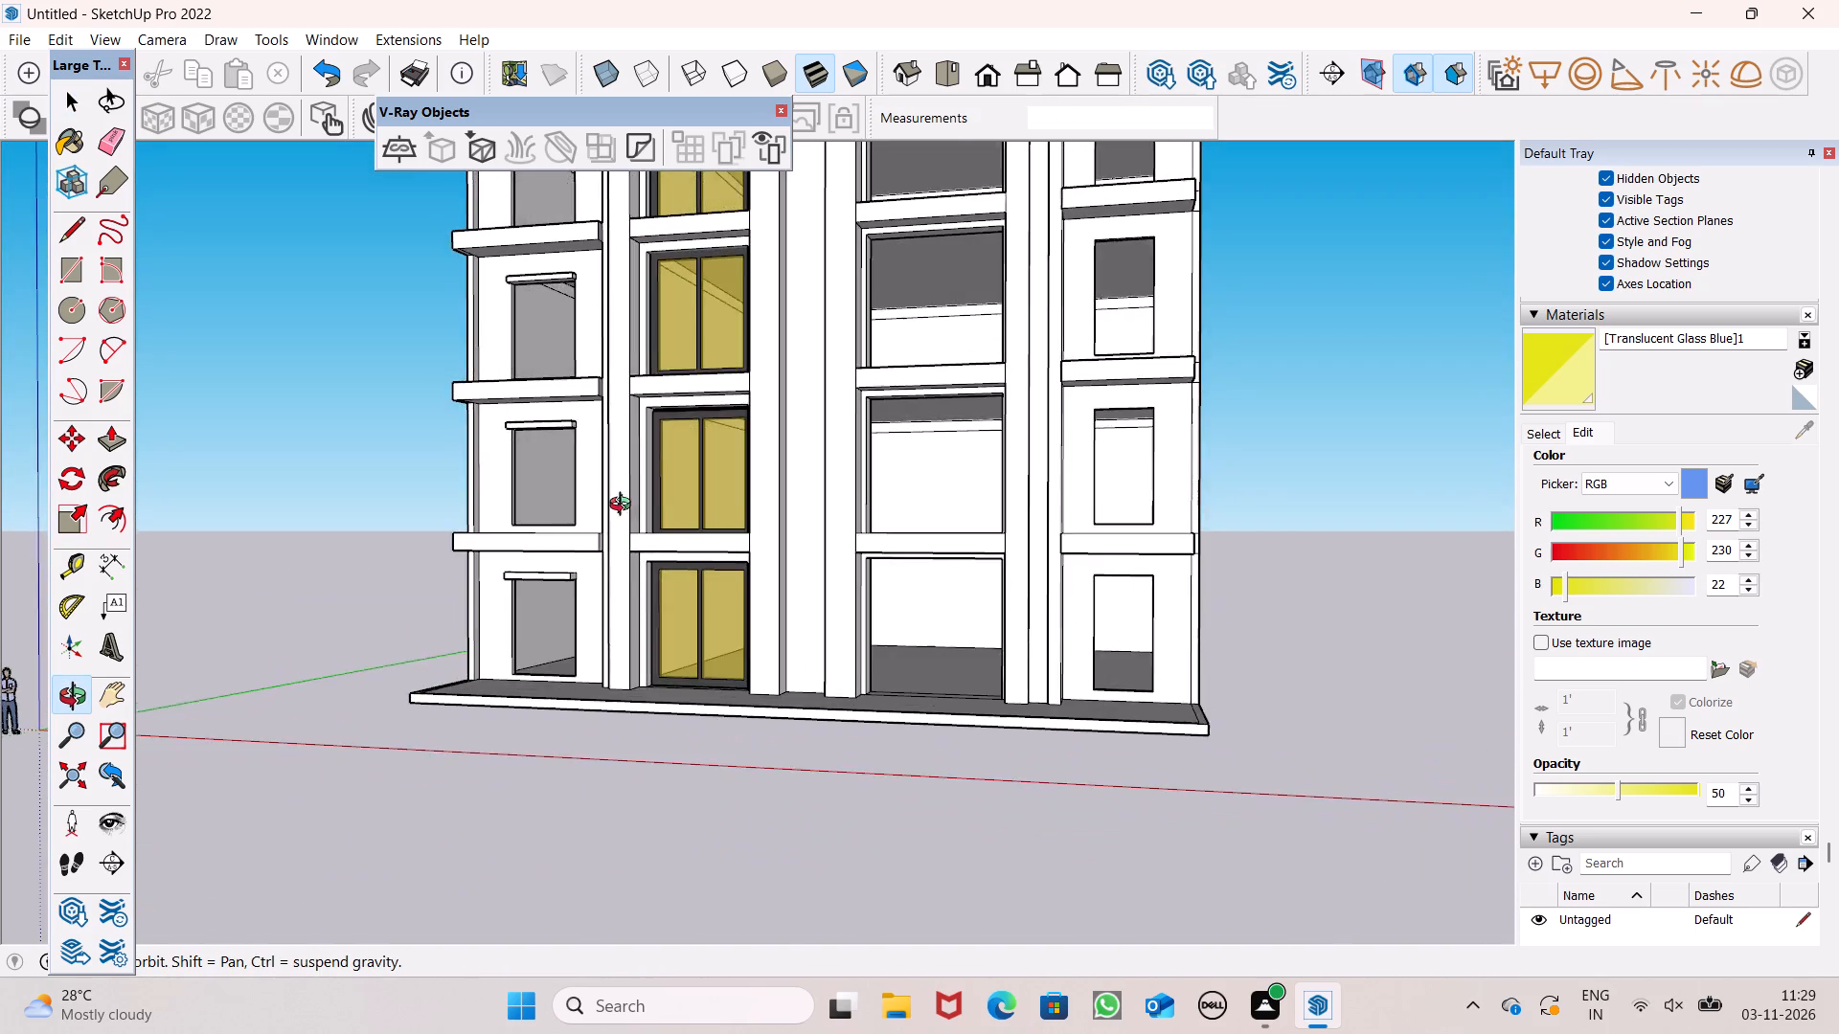
pyautogui.moveTo(624, 506); pyautogui.dragTo(815, 743, button='middle')
pyautogui.scroll(8, 795, 689)
pyautogui.scroll(5, 667, 710)
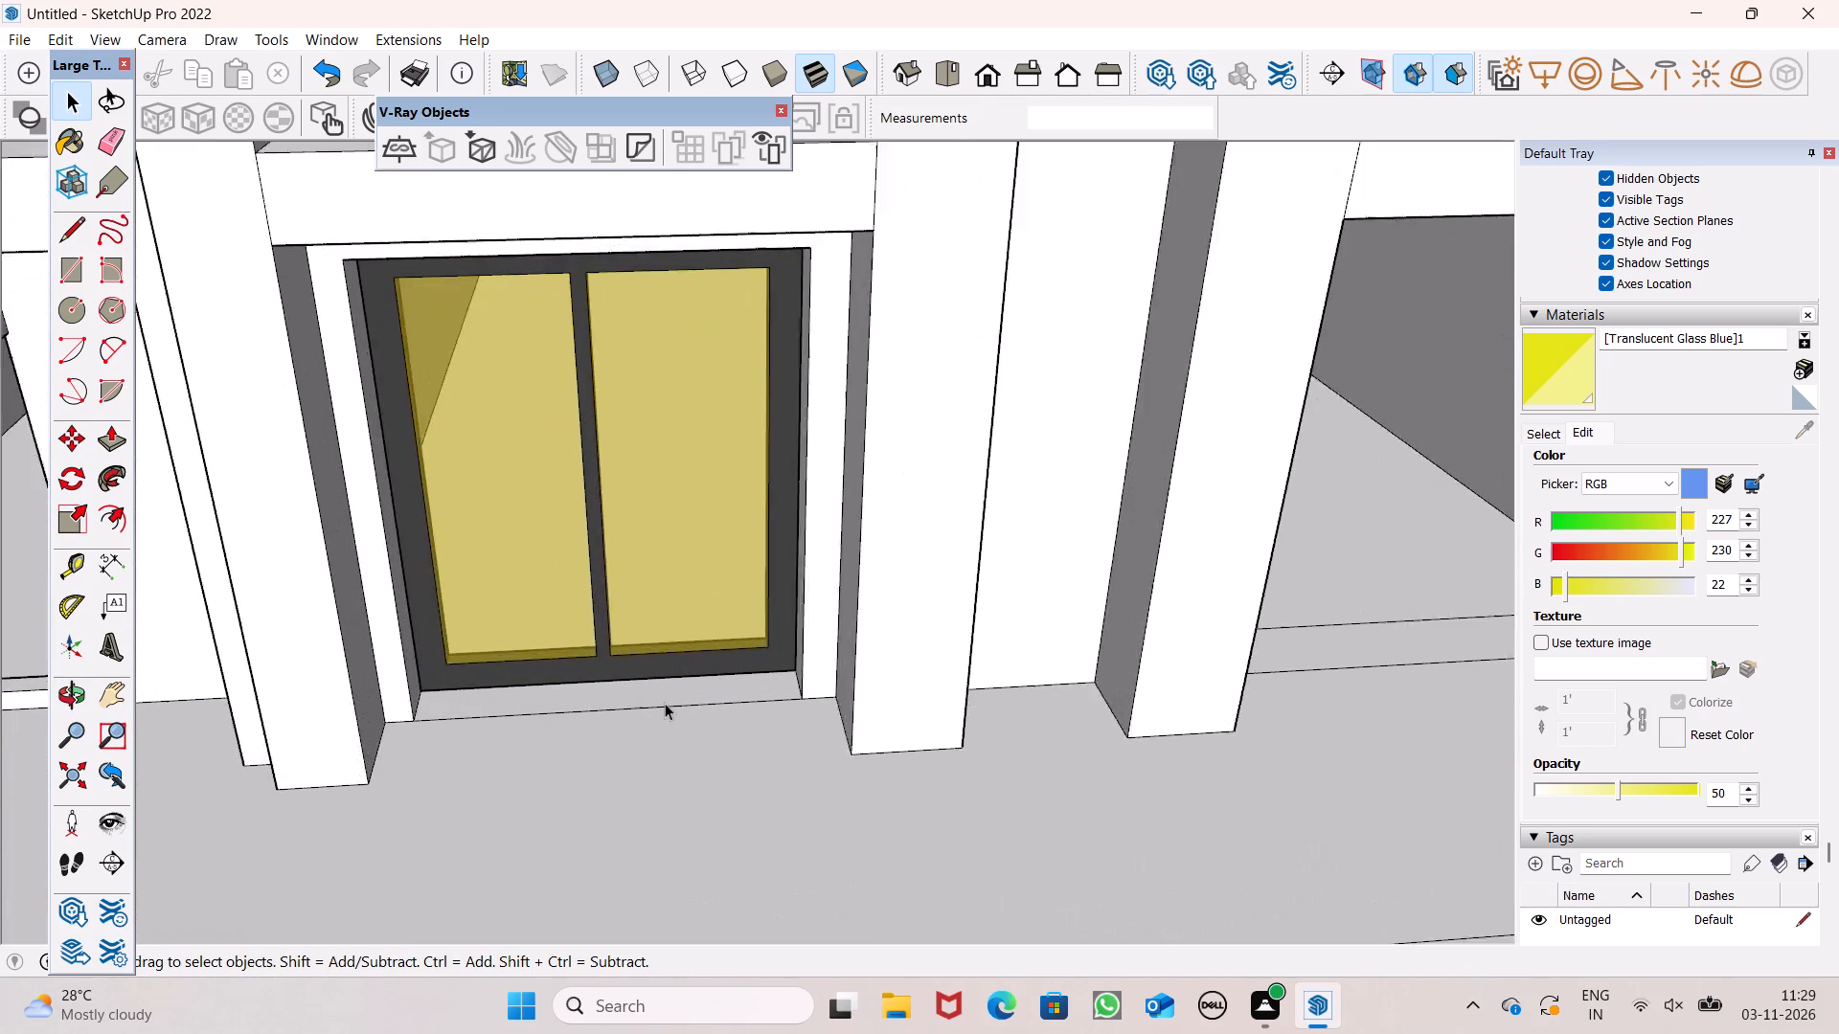
pyautogui.scroll(4, 665, 703)
pyautogui.moveTo(790, 698); pyautogui.dragTo(781, 693, button='middle')
pyautogui.scroll(1, 781, 693)
pyautogui.scroll(-11, 787, 628)
pyautogui.moveTo(766, 676); pyautogui.dragTo(779, 700, button='middle')
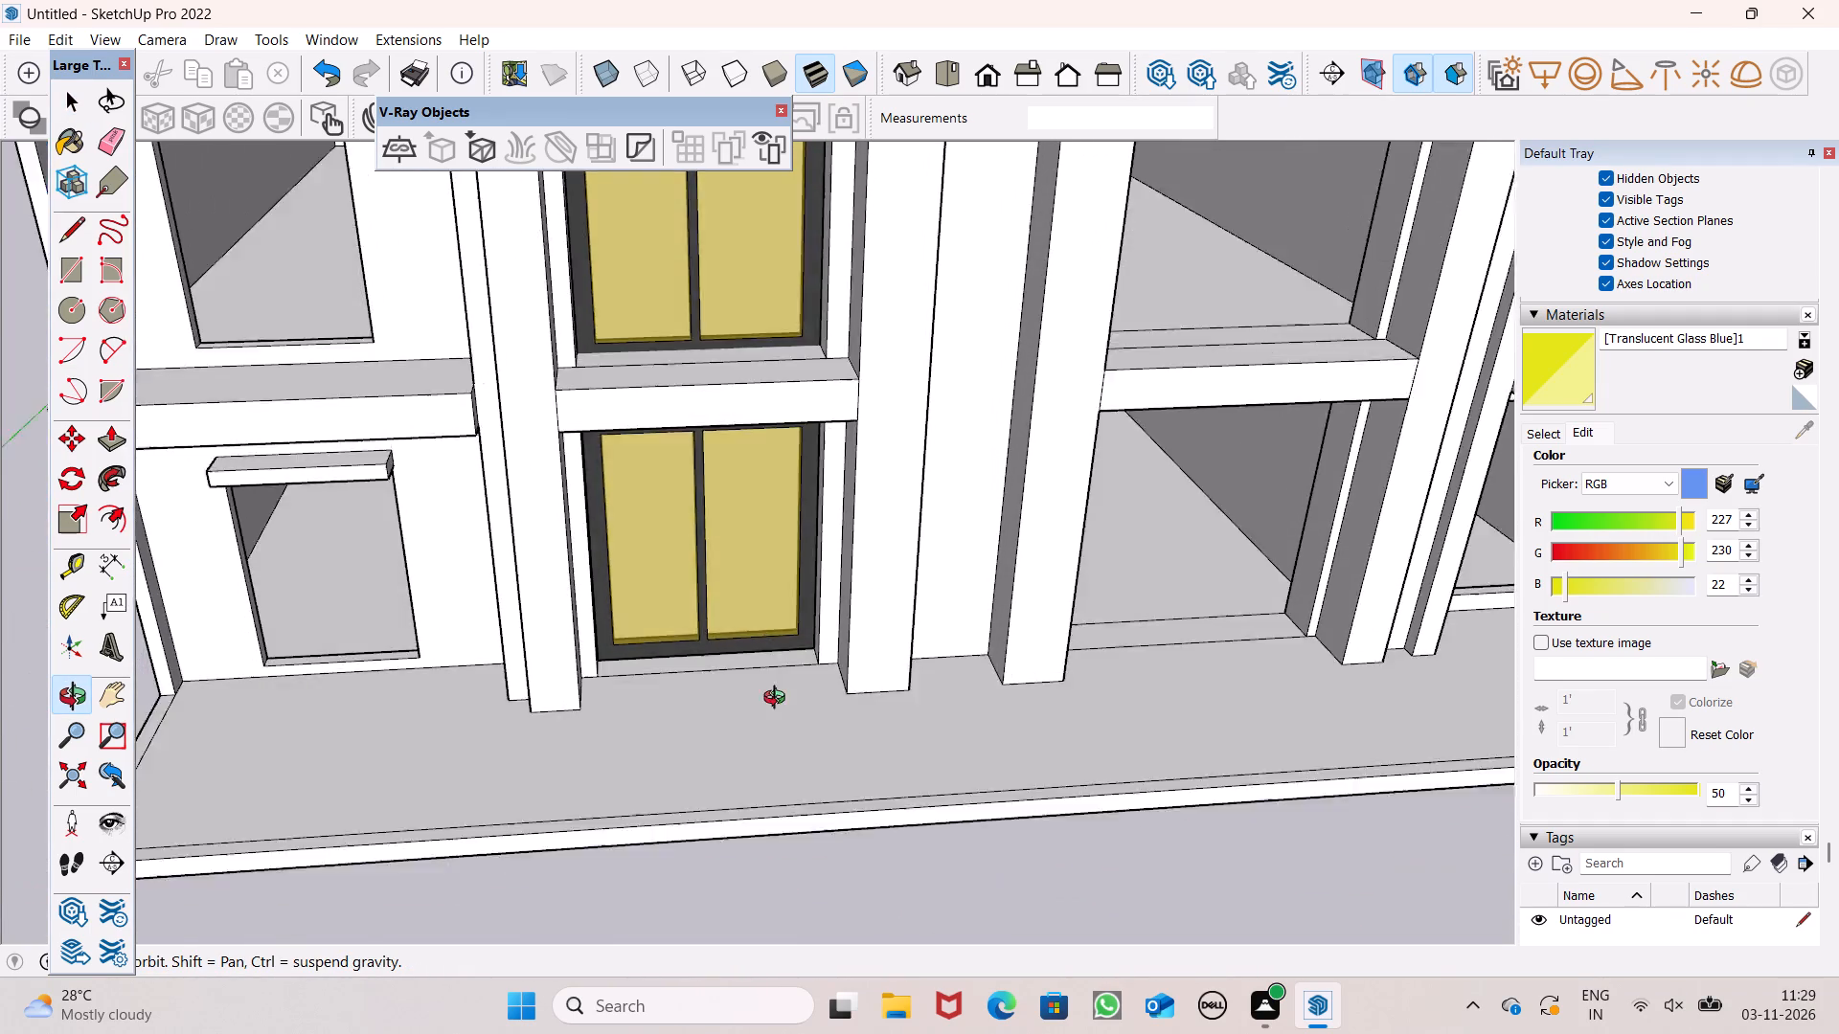
pyautogui.moveTo(779, 700); pyautogui.dragTo(779, 722, button='middle')
pyautogui.scroll(2, 779, 722)
pyautogui.scroll(-8, 768, 642)
pyautogui.scroll(9, 723, 497)
pyautogui.scroll(1, 825, 465)
pyautogui.moveTo(825, 465); pyautogui.dragTo(755, 278, button='middle')
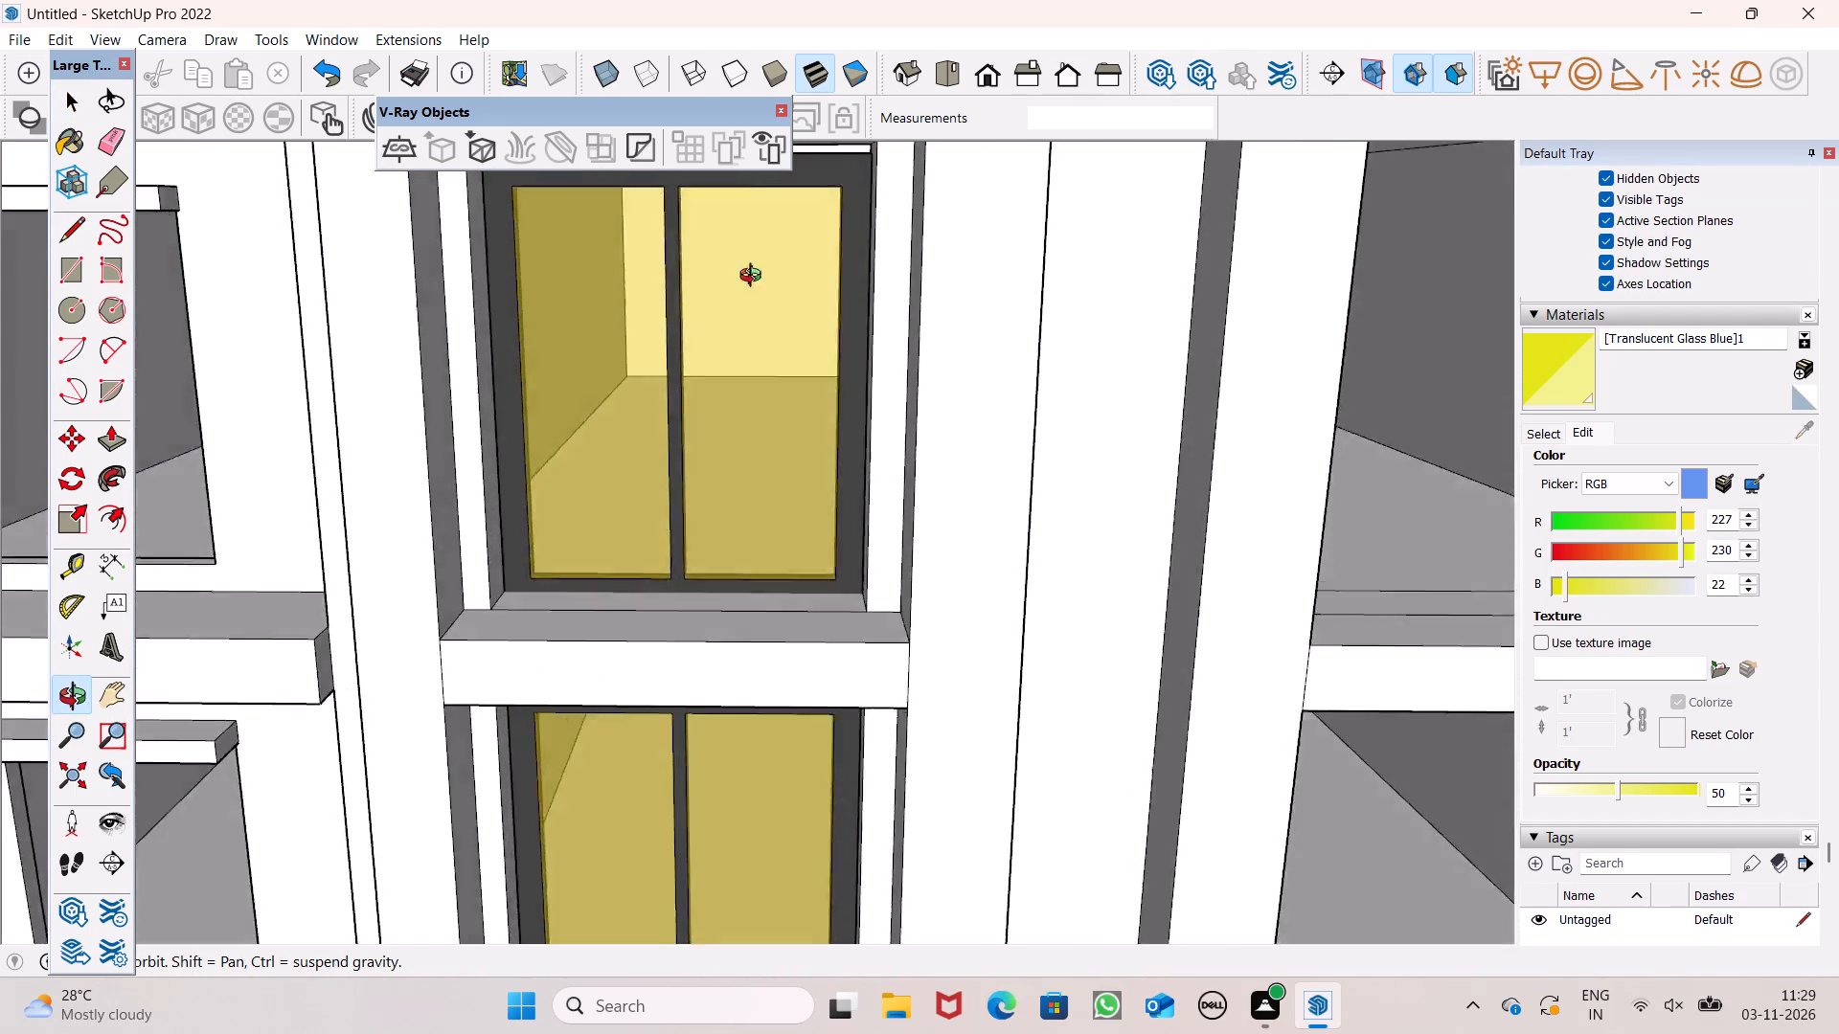
pyautogui.moveTo(755, 278); pyautogui.dragTo(805, 506, button='middle')
pyautogui.scroll(6, 758, 580)
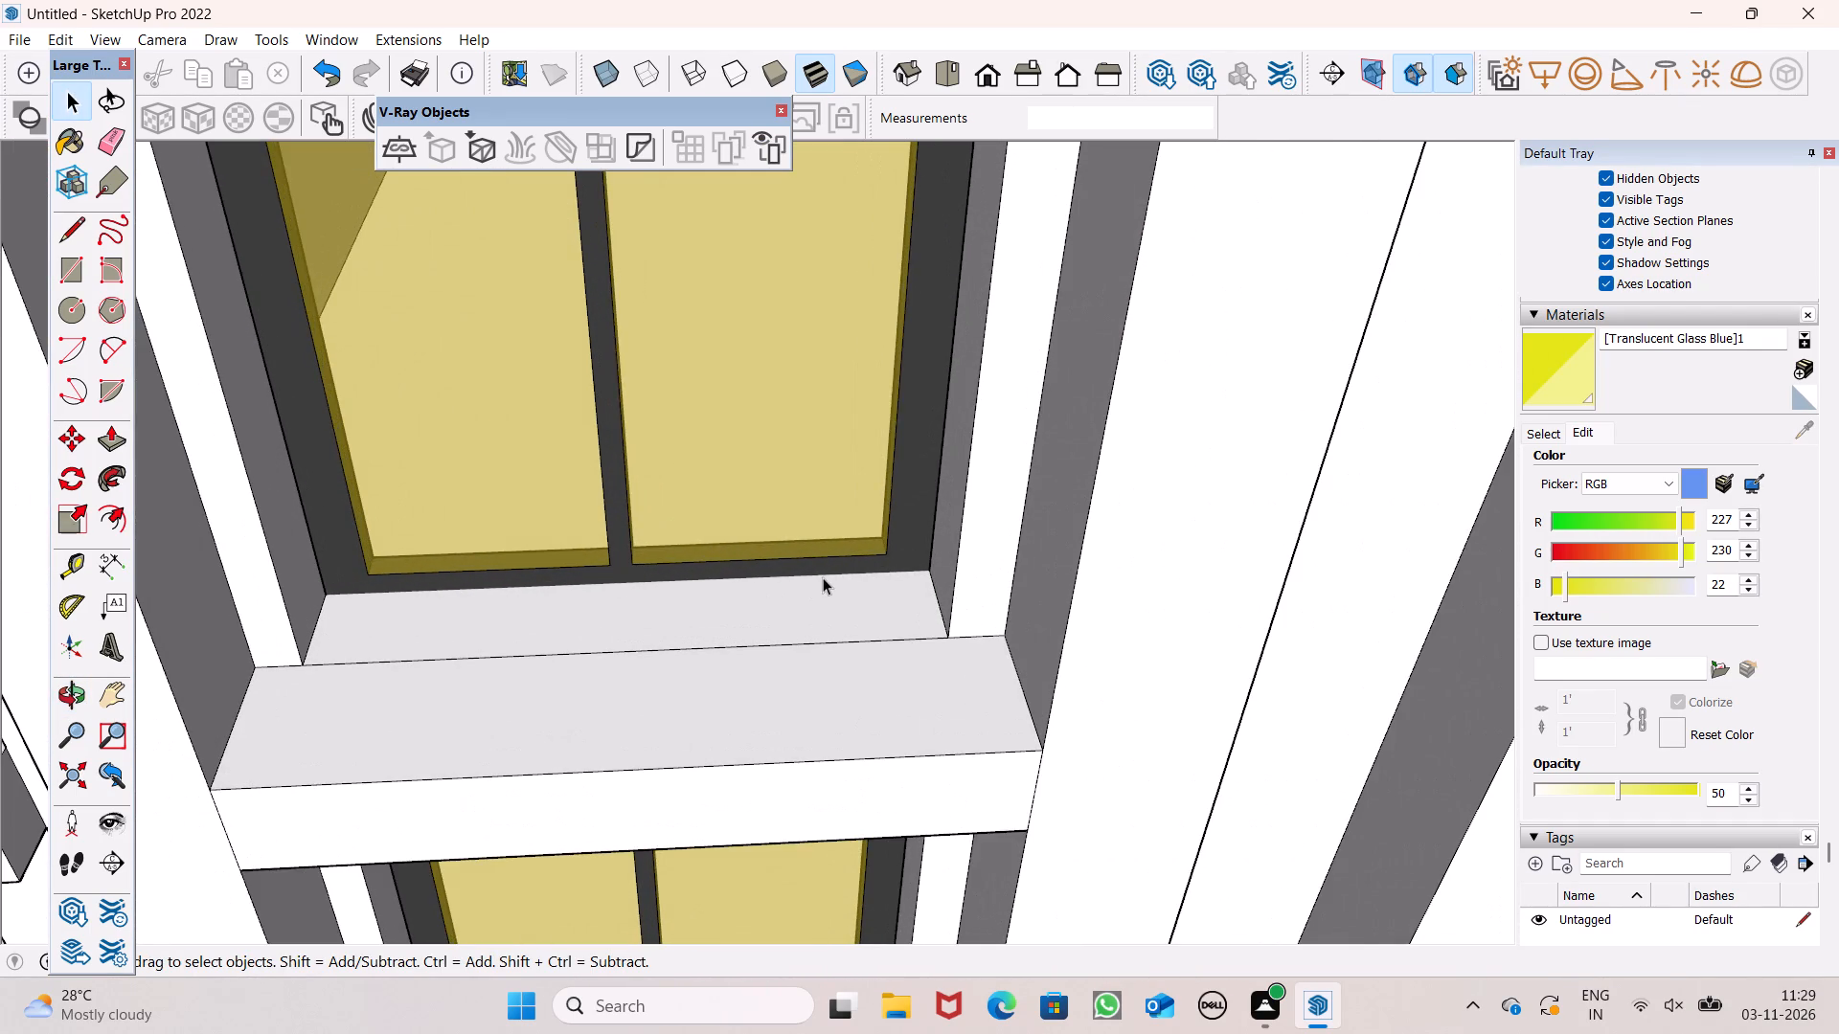
# Move the window one floor above ground level up about 6" by its lower corner onto its sill.
pyautogui.click(825, 558)
pyautogui.scroll(6, 924, 599)
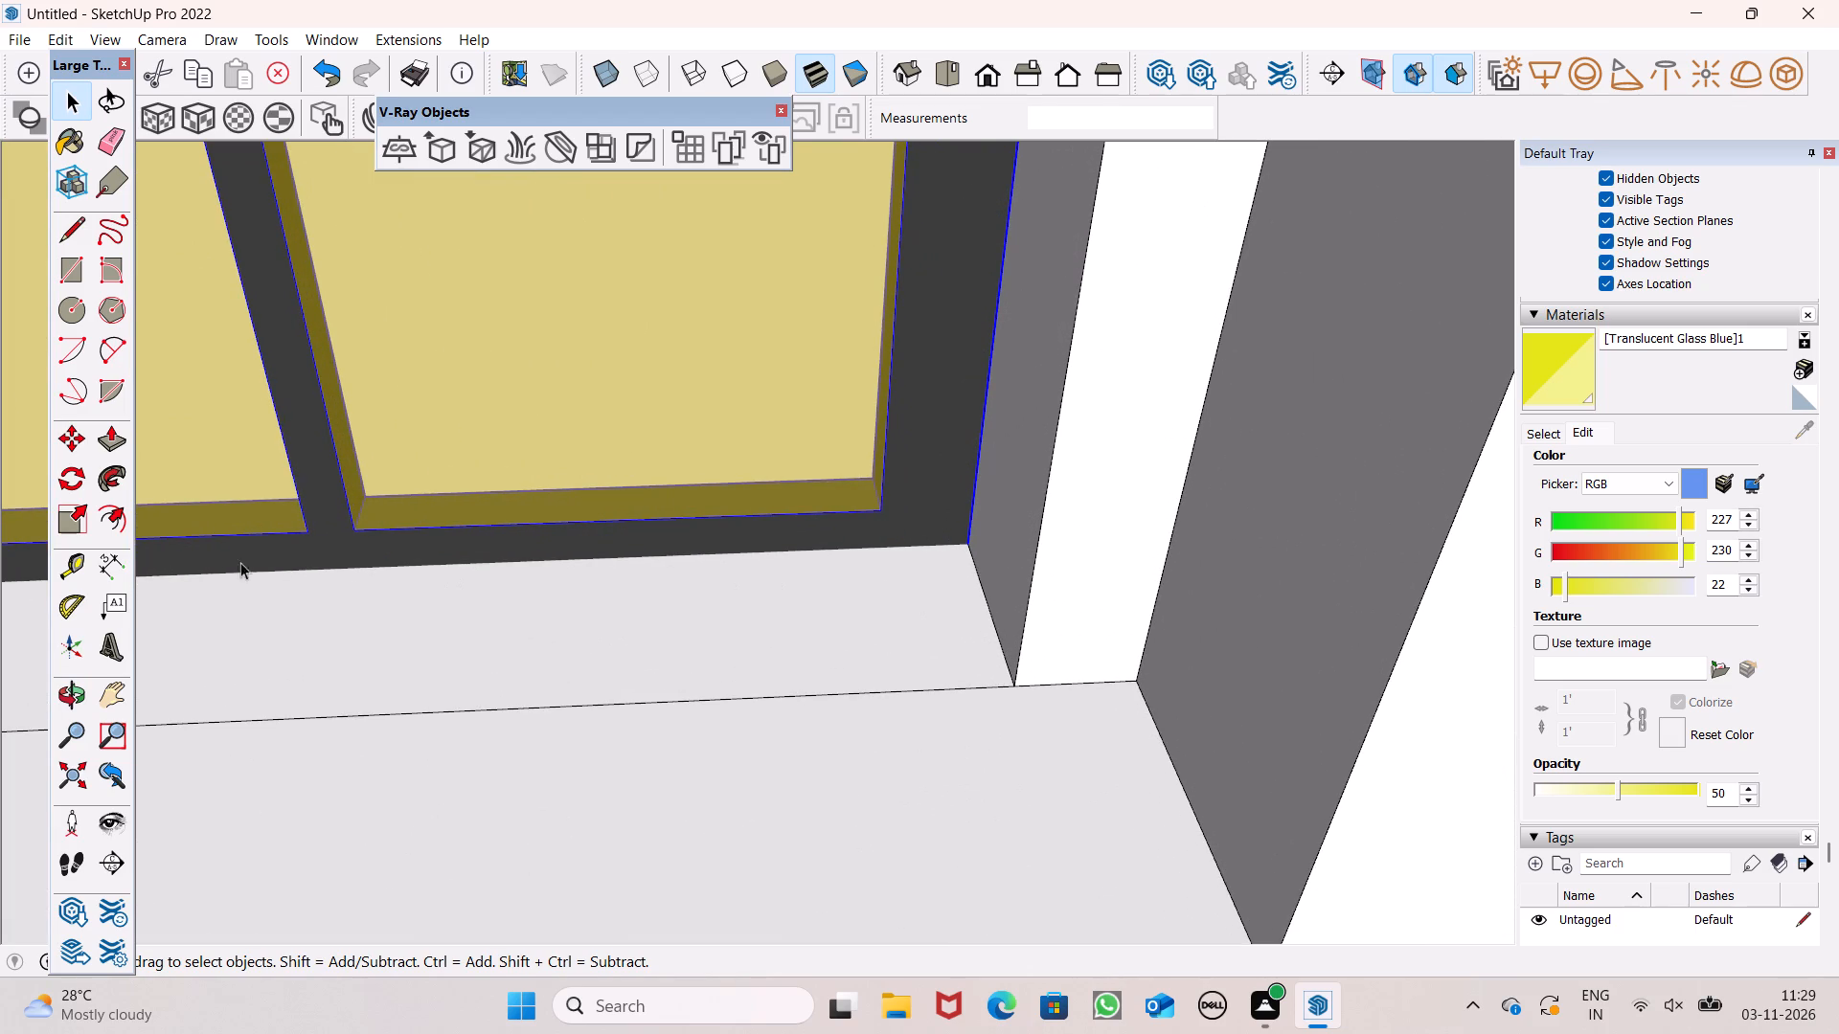
pyautogui.moveTo(62, 509); pyautogui.dragTo(74, 517)
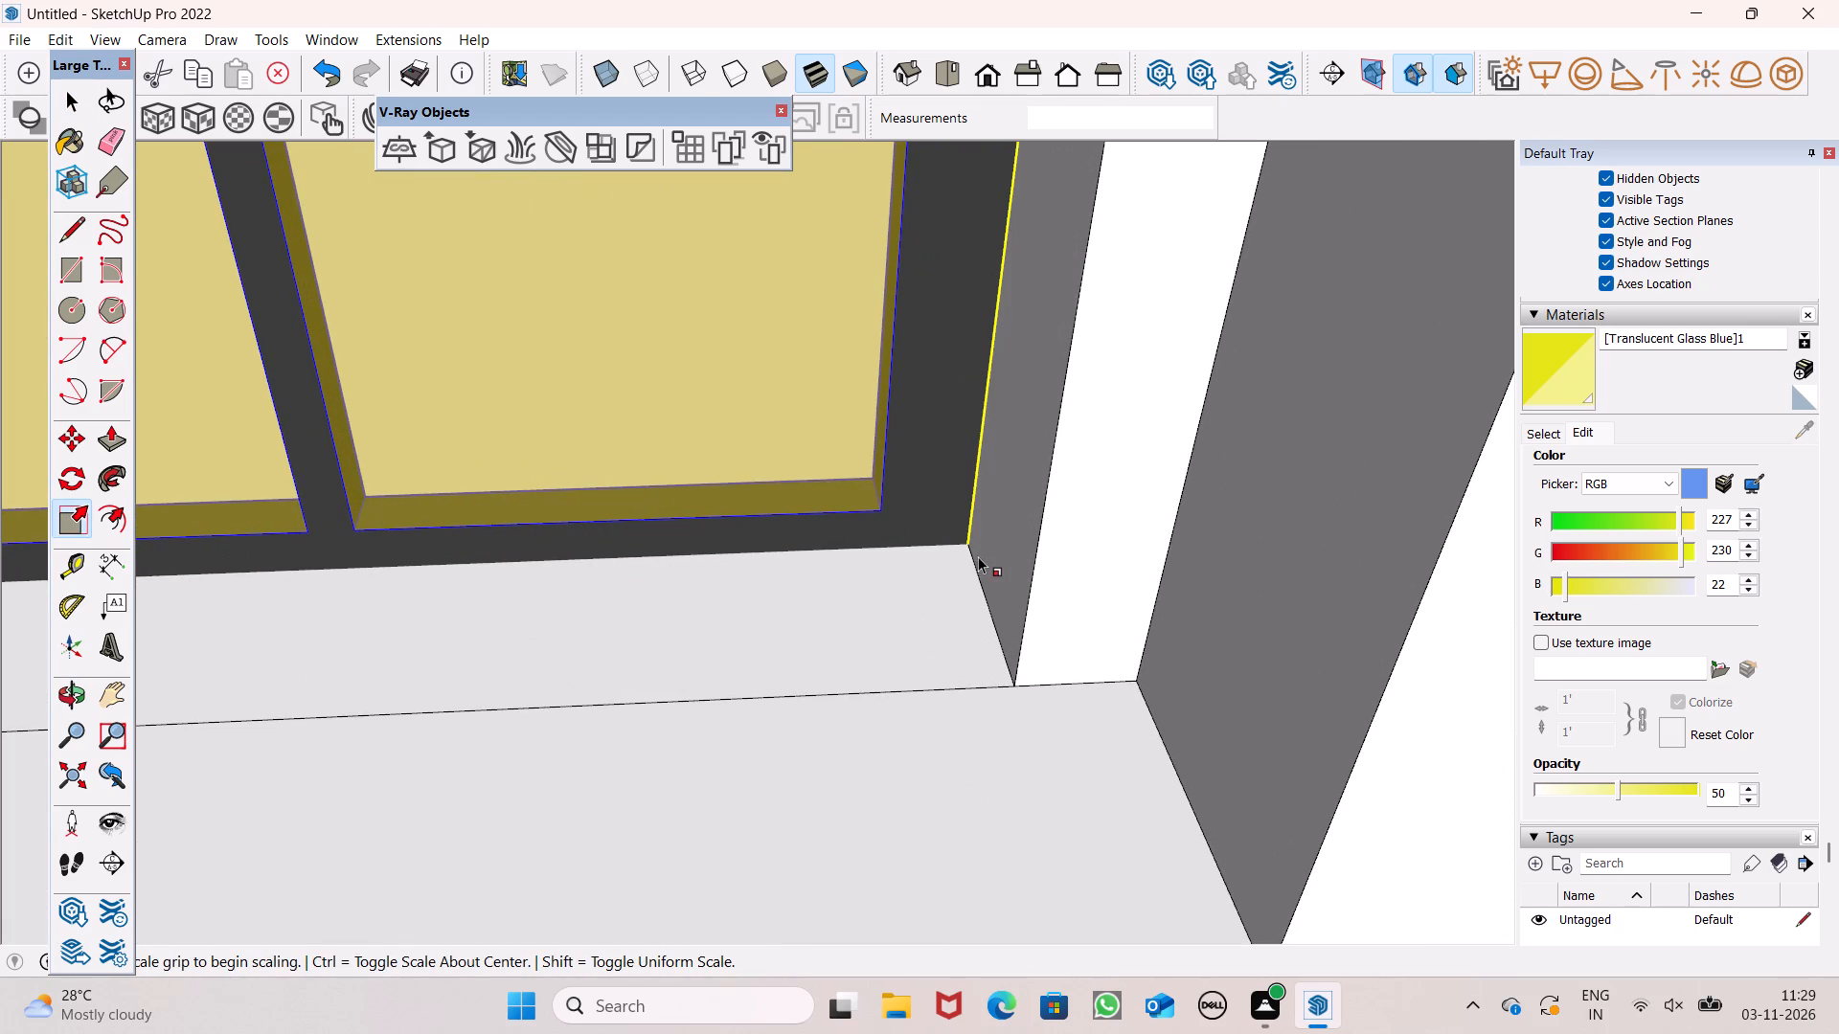
pyautogui.press('space')
pyautogui.press('m')
pyautogui.press('Return')
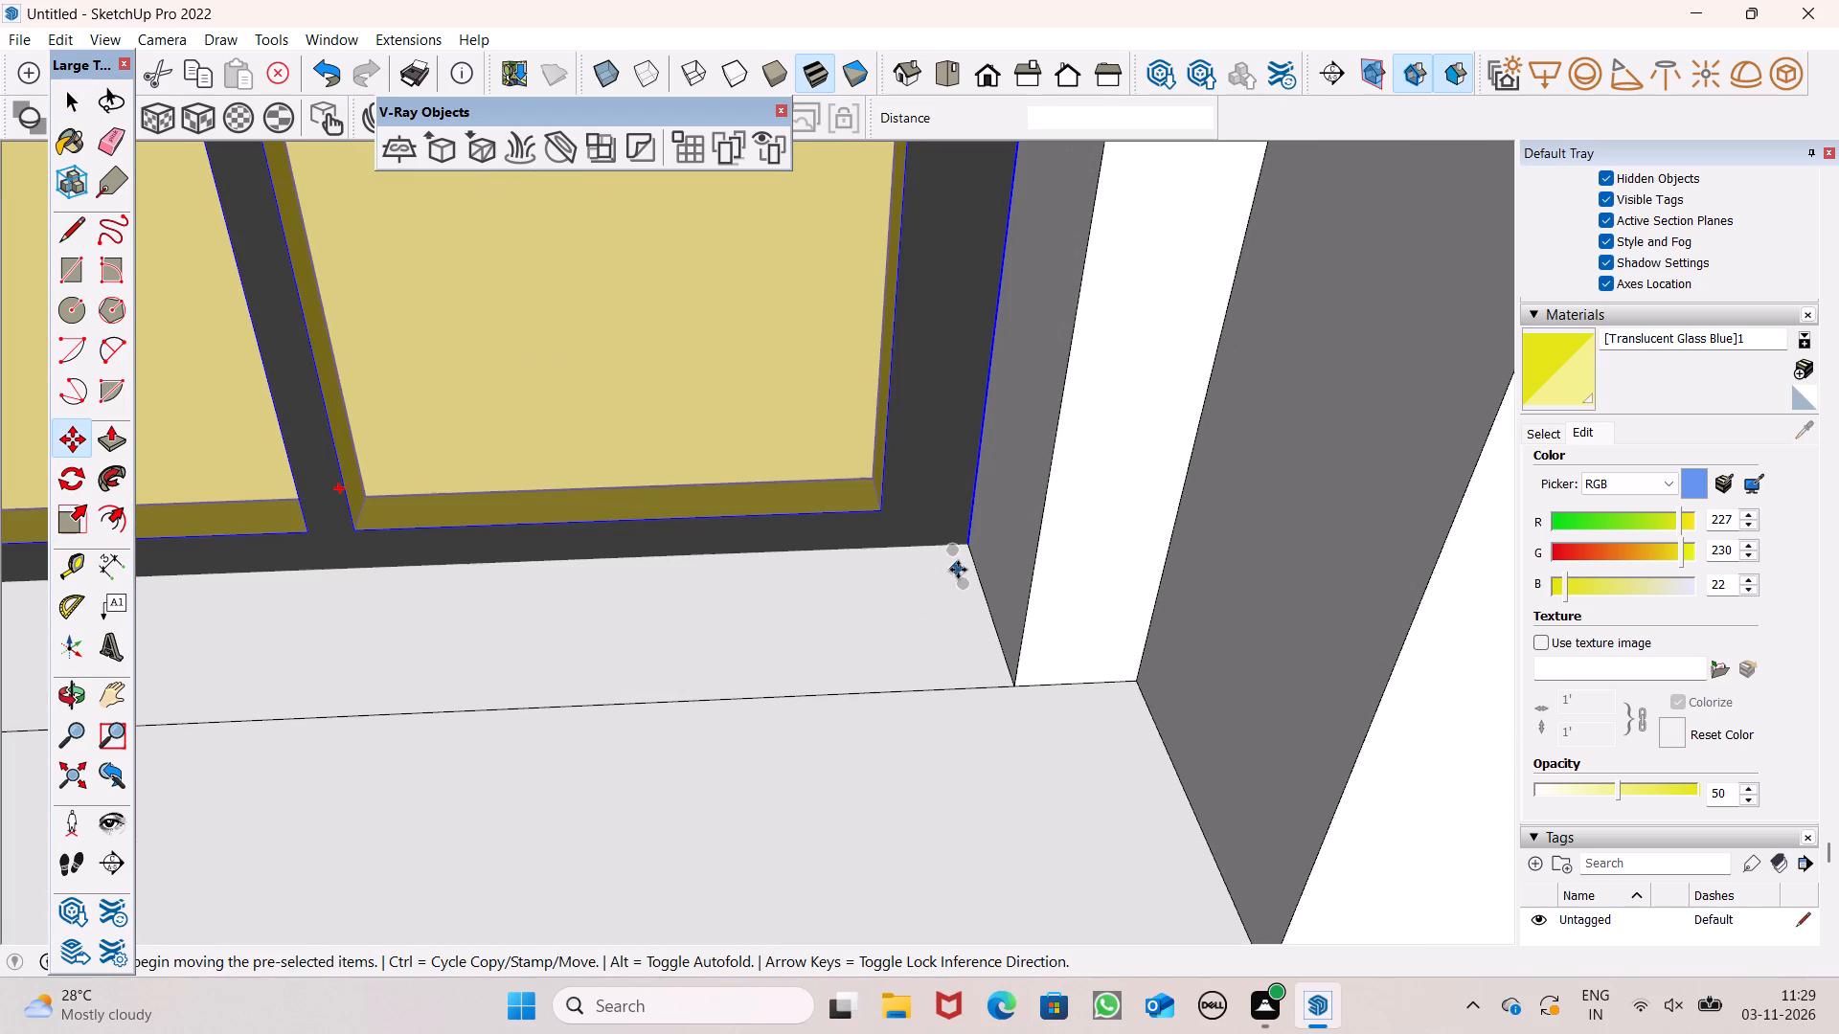
pyautogui.moveTo(962, 588); pyautogui.dragTo(970, 552)
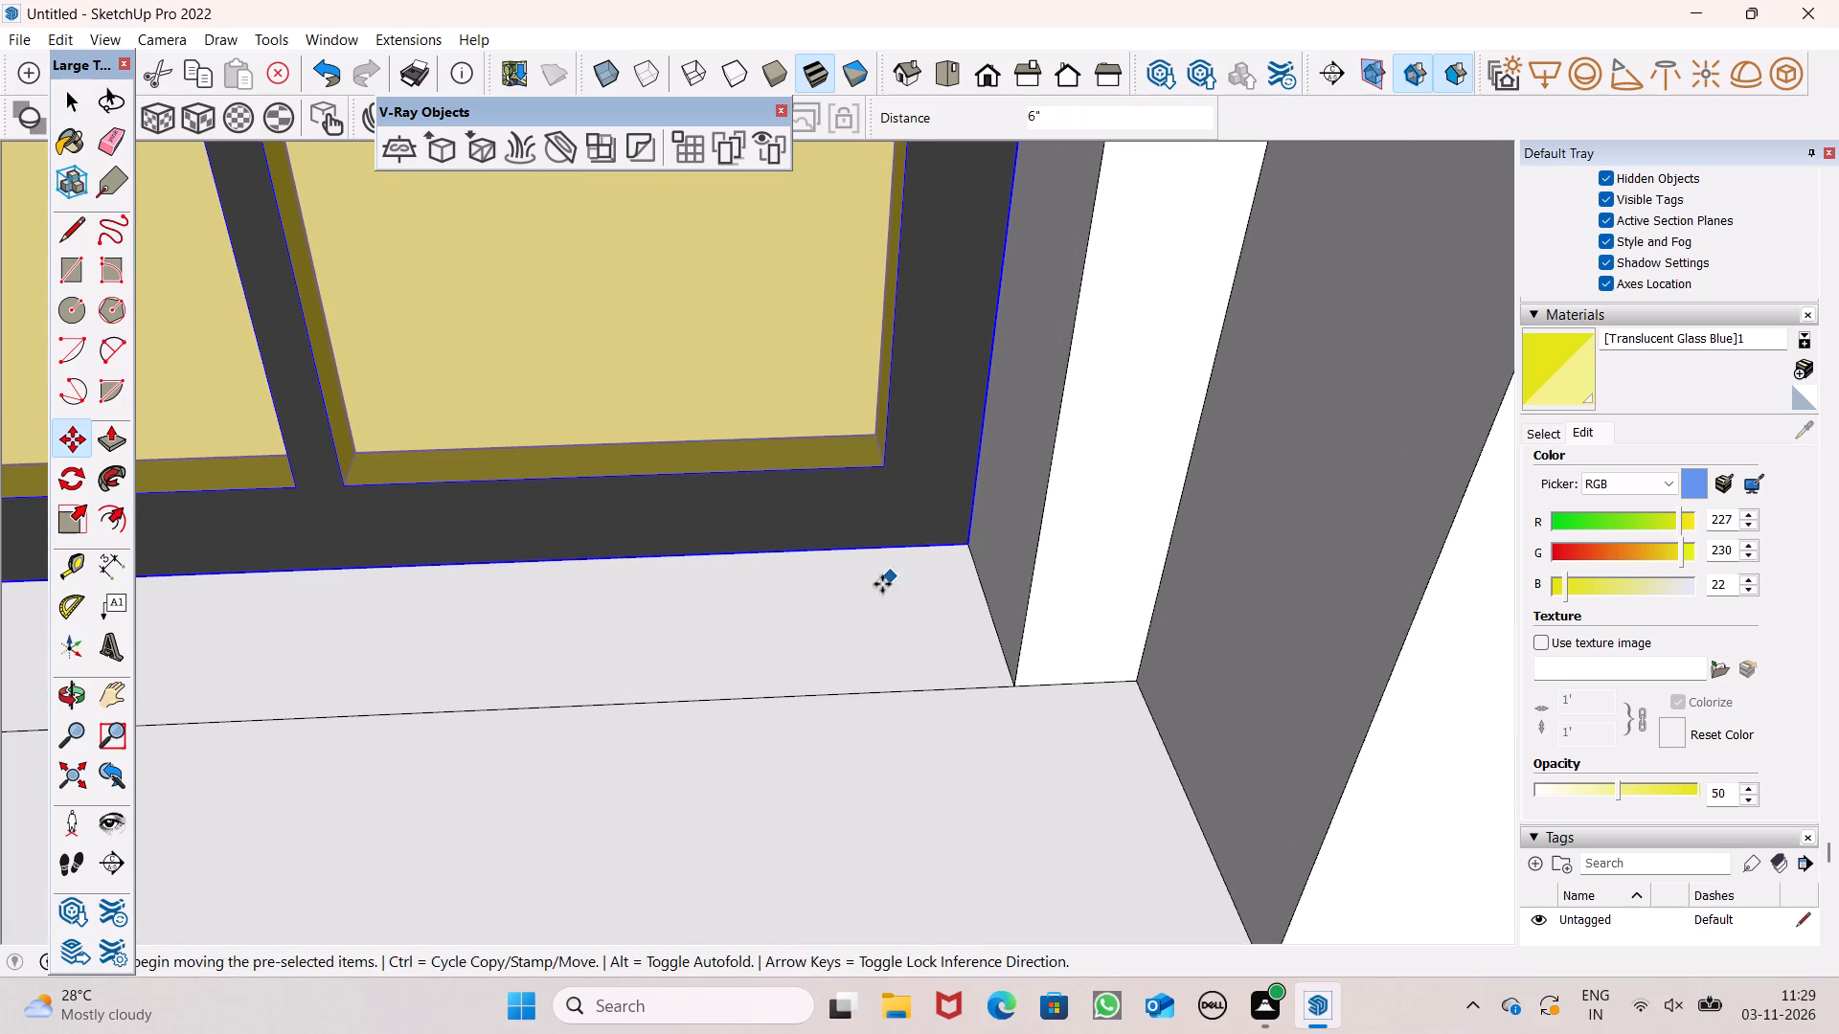
pyautogui.scroll(-6, 877, 590)
pyautogui.press('space')
pyautogui.scroll(-7, 846, 507)
pyautogui.moveTo(900, 579); pyautogui.dragTo(806, 455, button='middle')
pyautogui.scroll(-16, 801, 464)
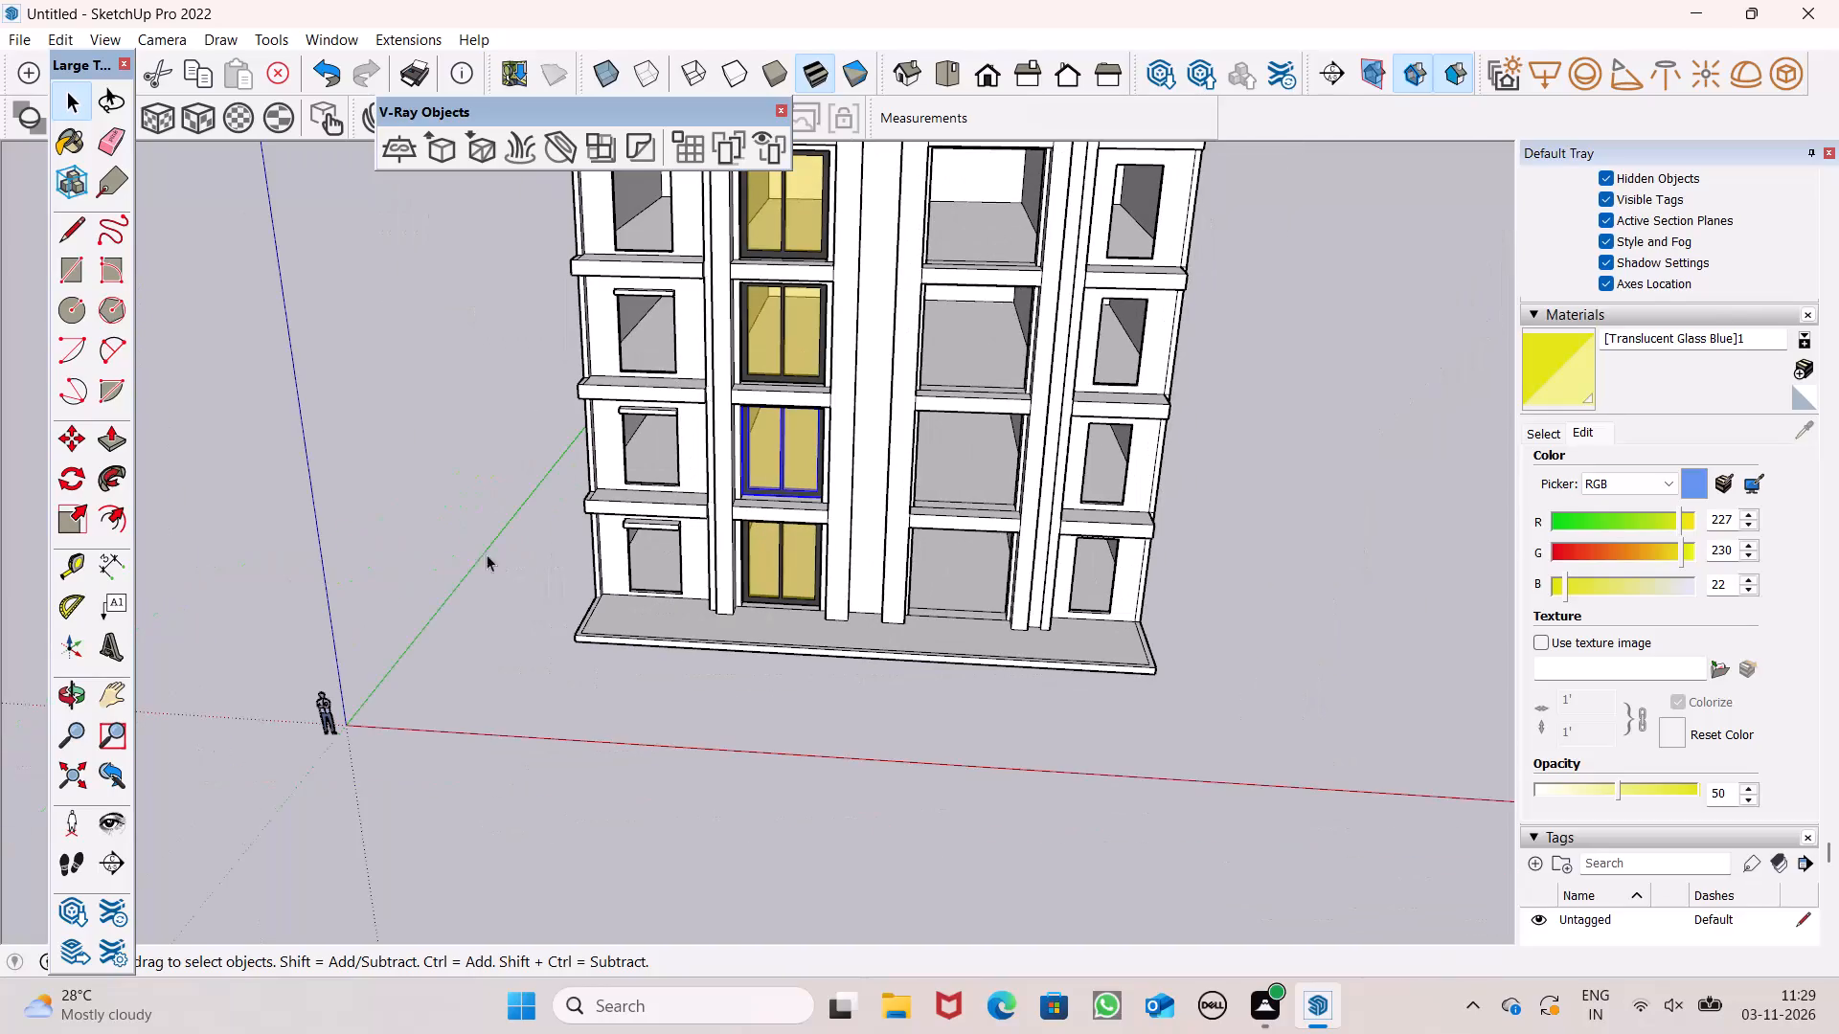
pyautogui.click(423, 506)
# Examine the sill fit of the two-pane window two floors above ground level, selecting it and clearing the selection.
pyautogui.scroll(16, 799, 384)
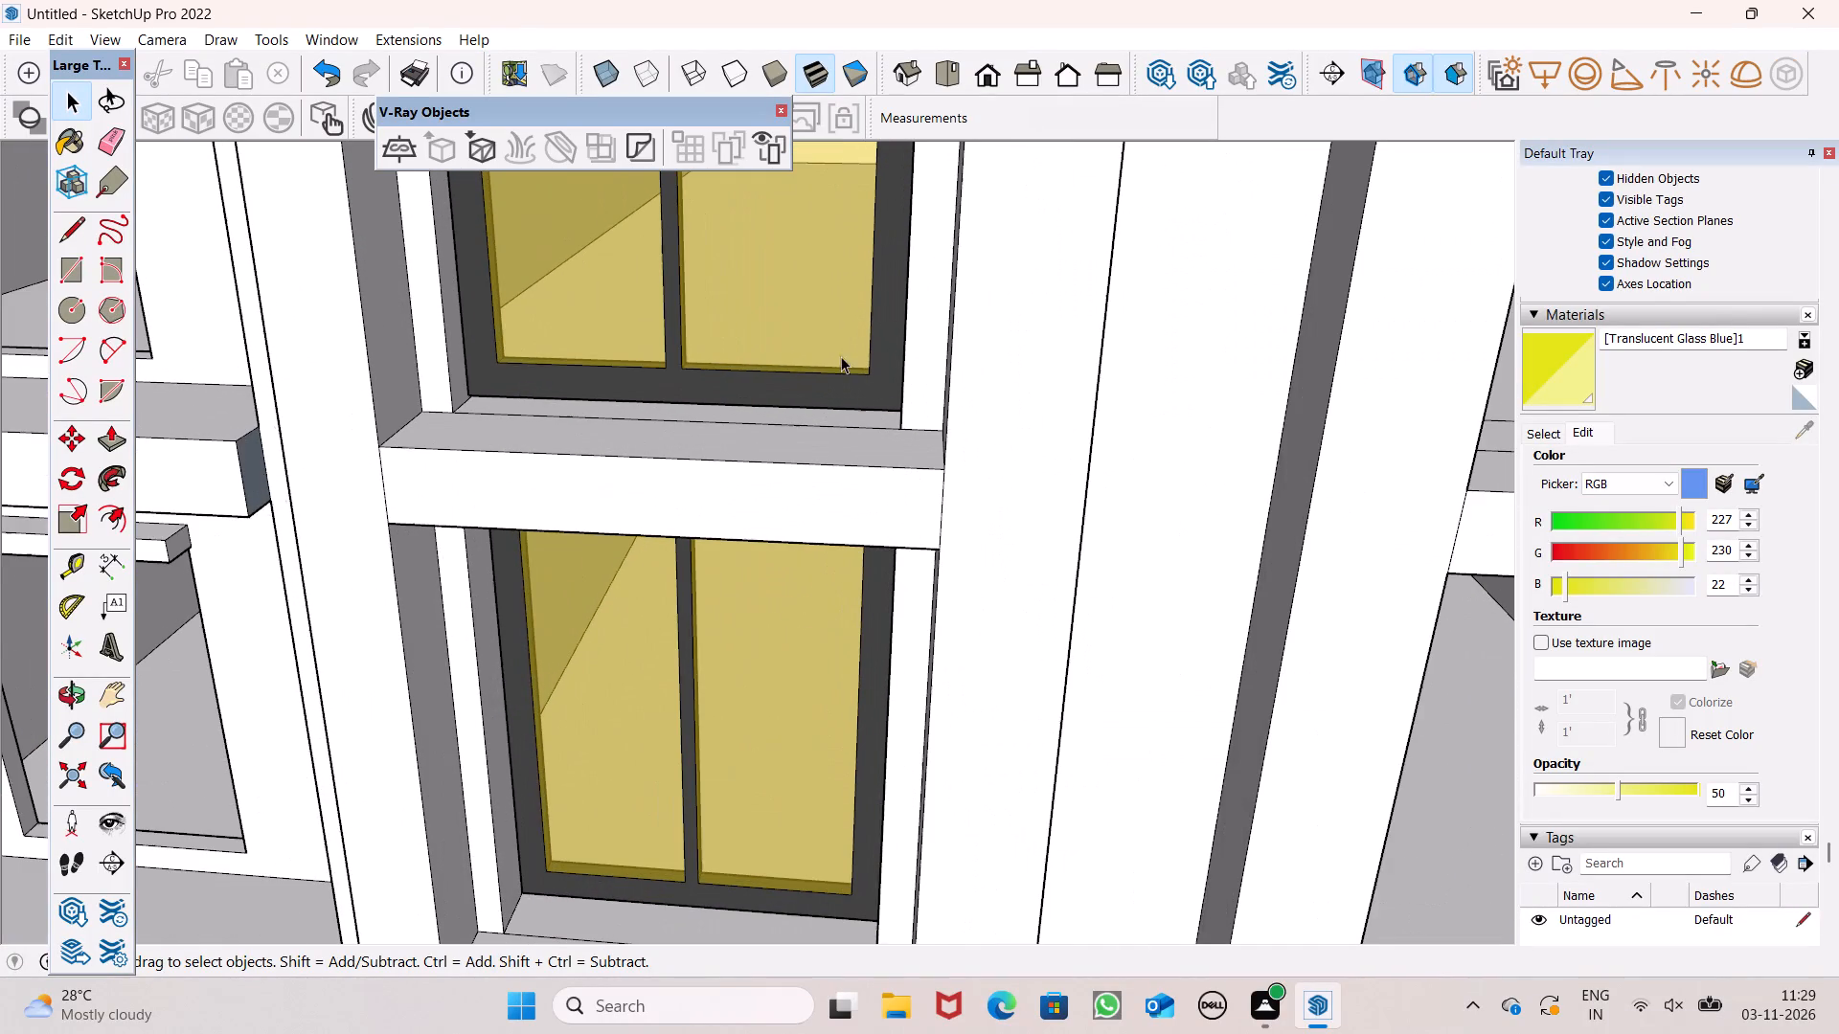
pyautogui.click(854, 384)
pyautogui.scroll(-10, 869, 431)
pyautogui.scroll(-5, 857, 553)
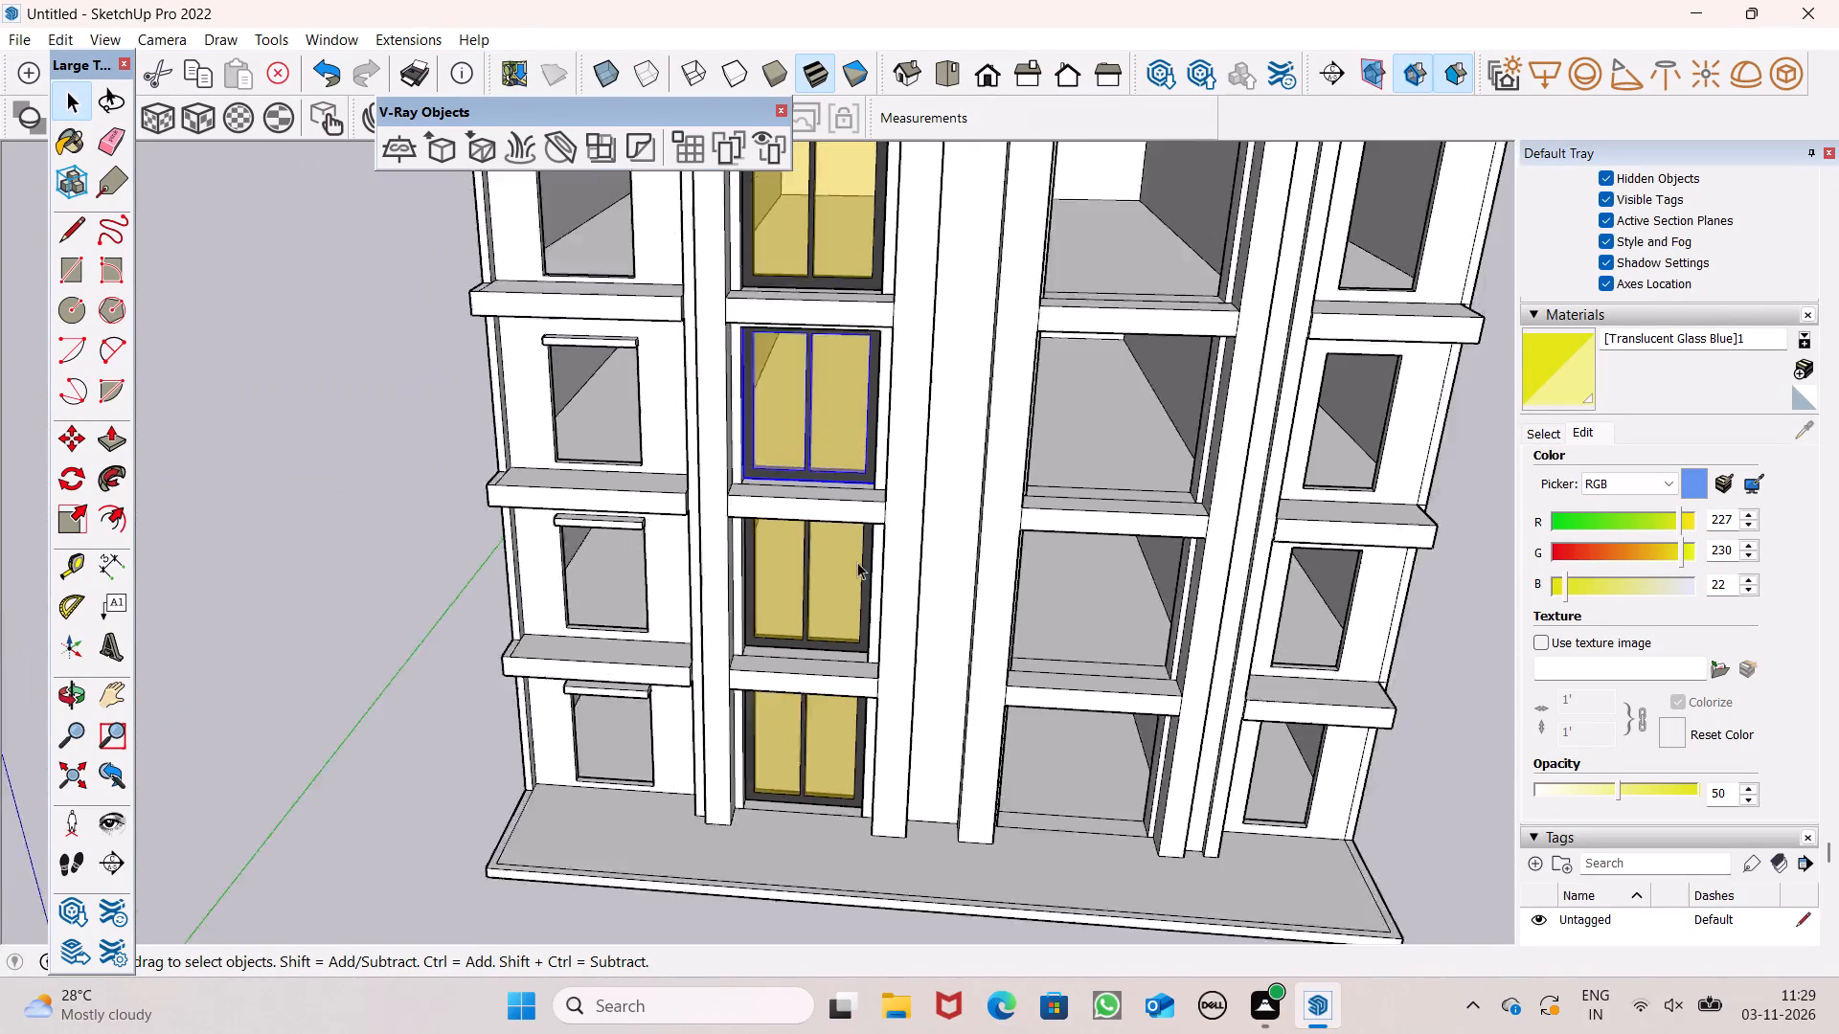
pyautogui.scroll(-2, 857, 562)
pyautogui.click(443, 460)
# Examine the full column of two-pane windows and the empty bays from below, the front and above.
pyautogui.scroll(9, 942, 332)
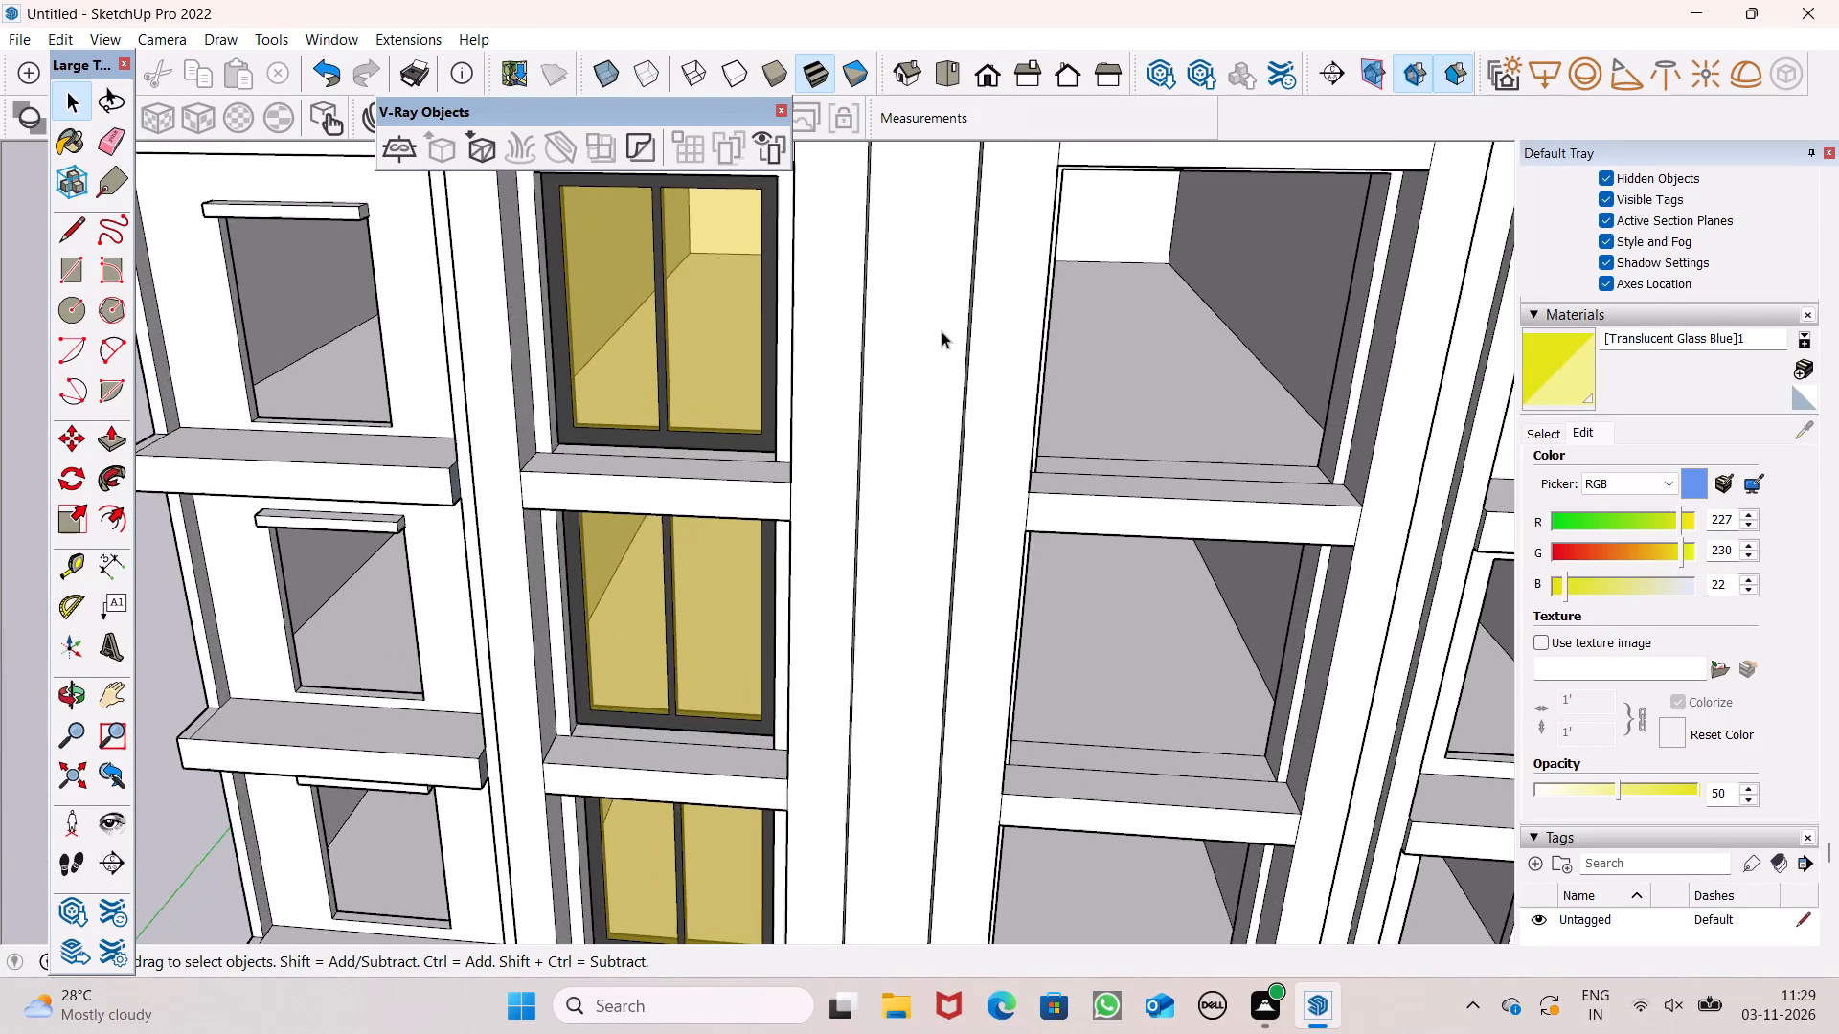
pyautogui.scroll(-6, 936, 343)
pyautogui.moveTo(896, 374); pyautogui.dragTo(934, 139, button='middle')
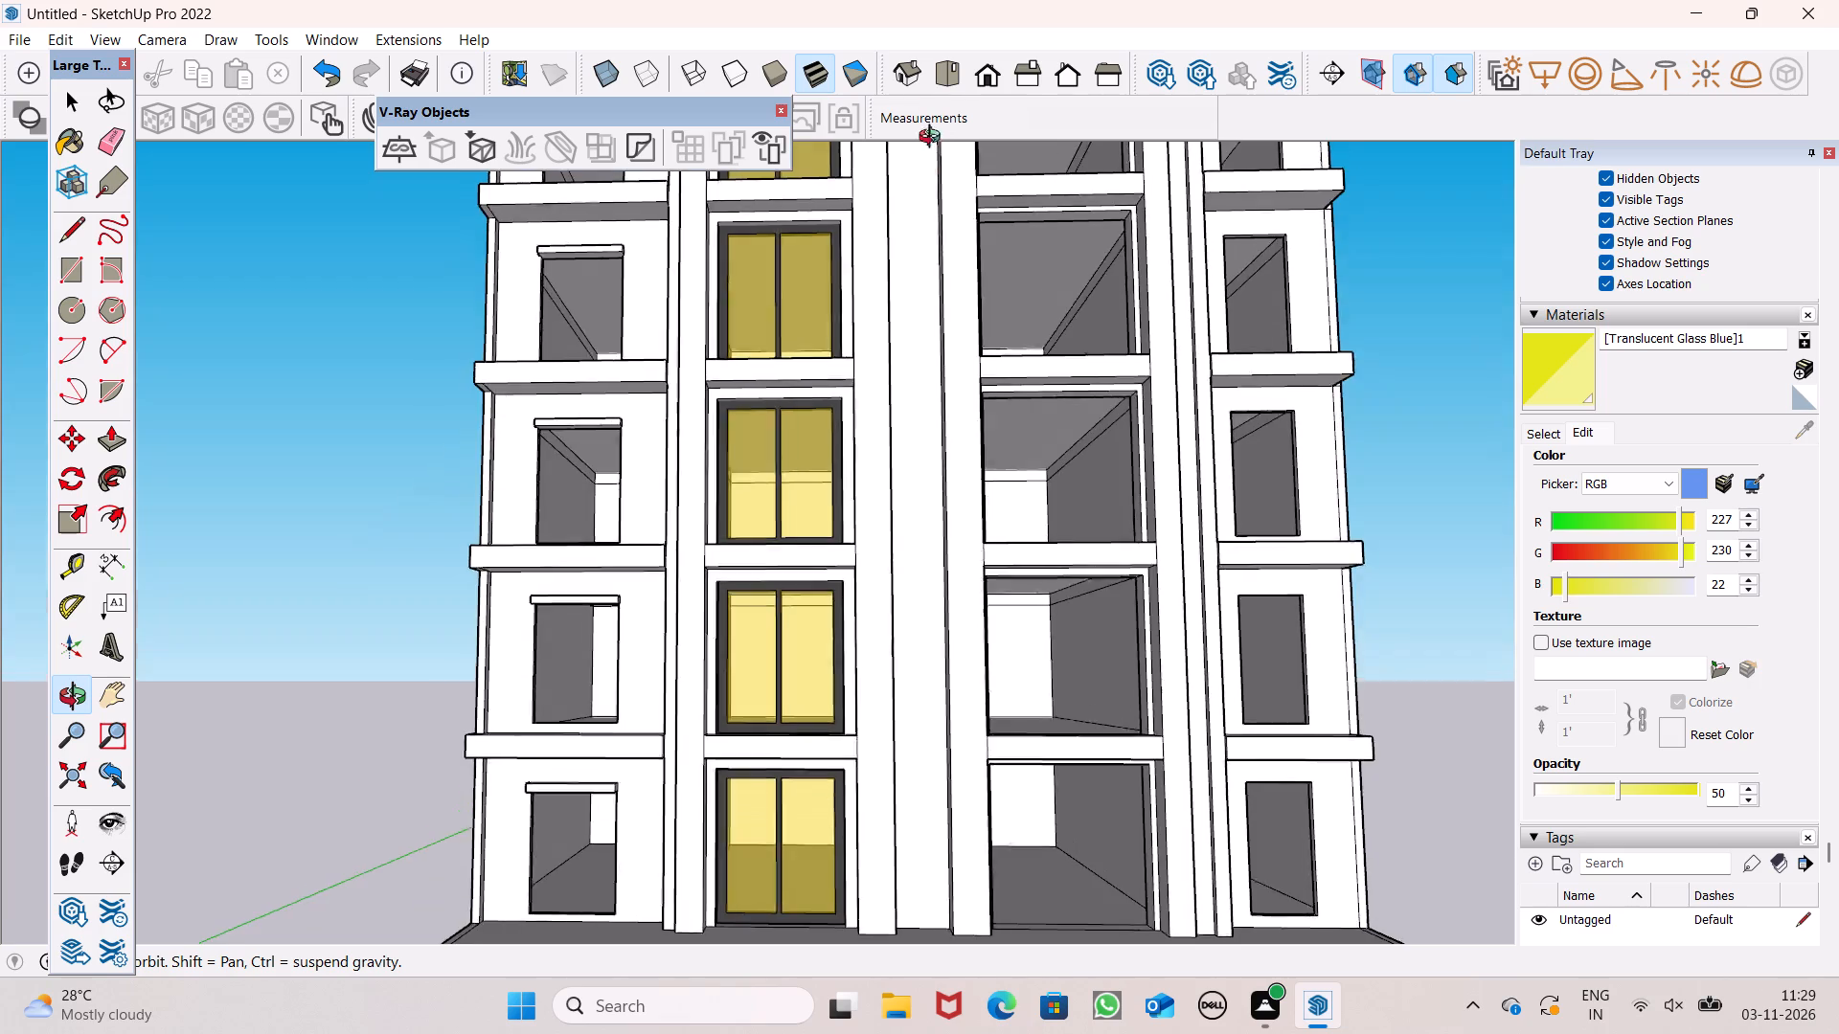
pyautogui.moveTo(934, 139); pyautogui.dragTo(948, 54, button='middle')
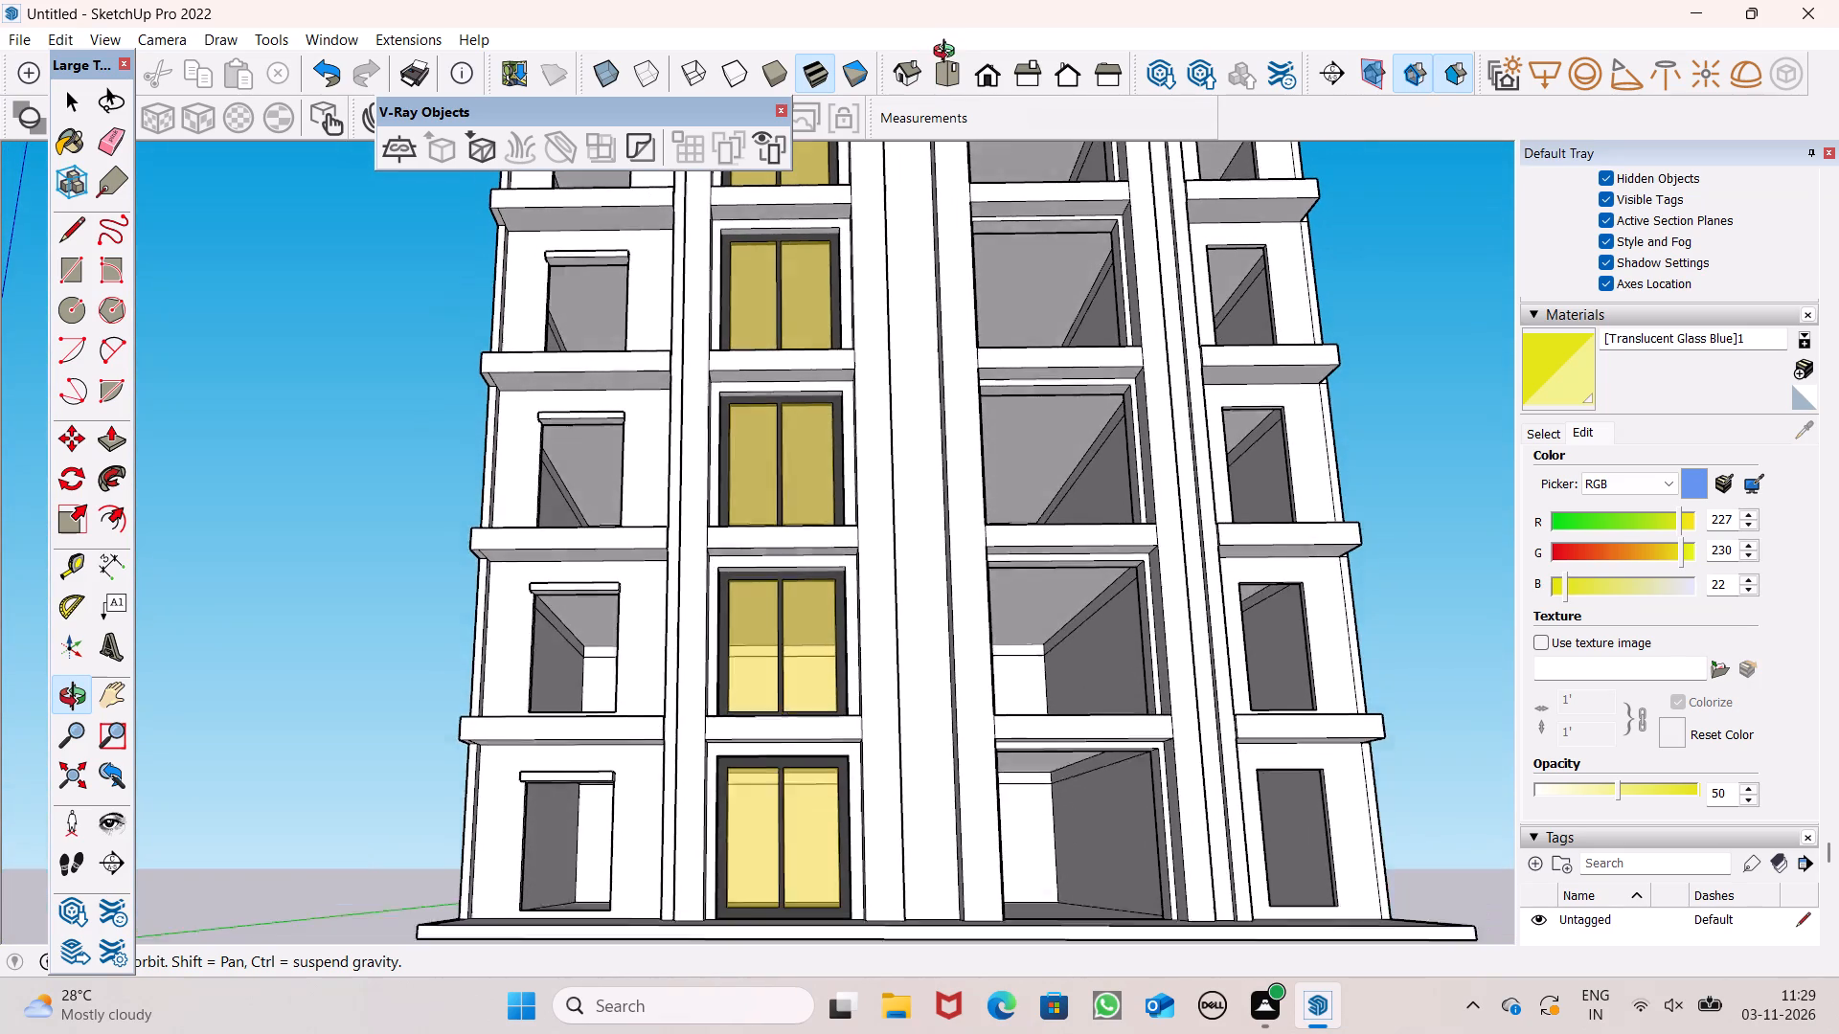
pyautogui.moveTo(948, 54); pyautogui.dragTo(956, 404, button='middle')
pyautogui.scroll(-7, 863, 545)
pyautogui.moveTo(872, 518); pyautogui.dragTo(830, 346, button='middle')
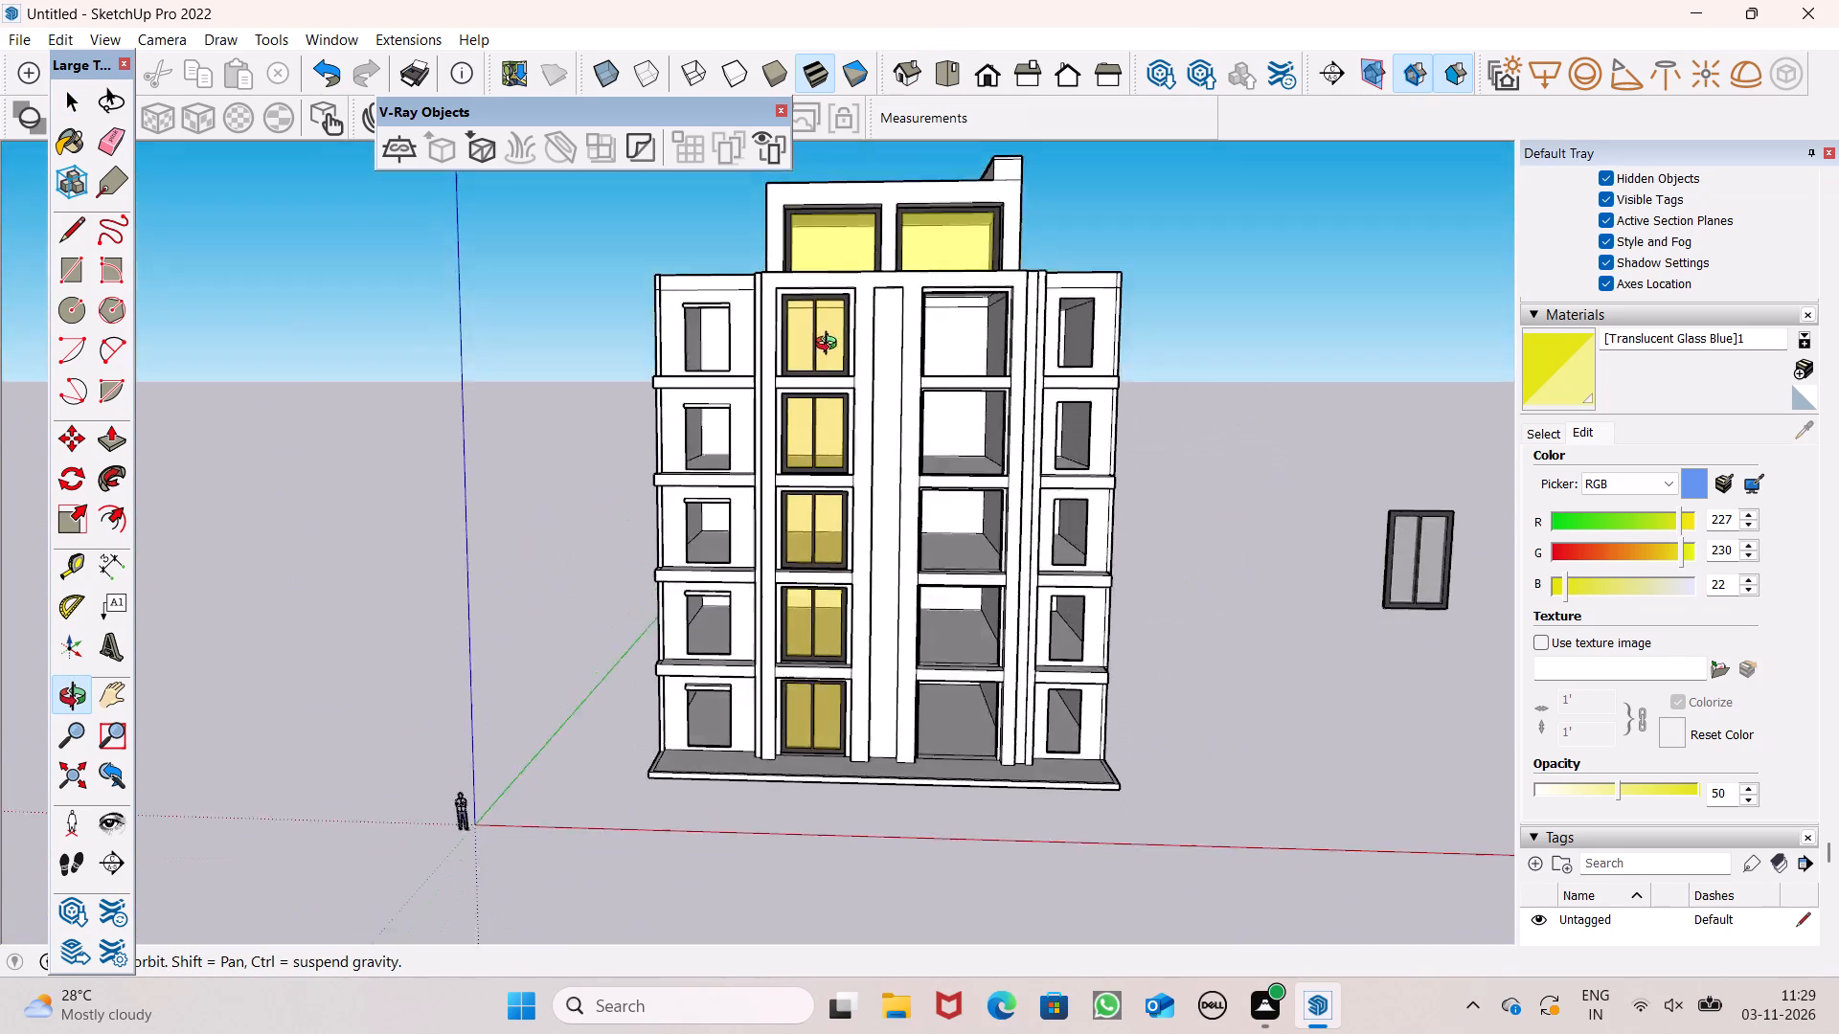
pyautogui.moveTo(830, 346); pyautogui.dragTo(799, 641, button='middle')
pyautogui.scroll(1, 799, 641)
pyautogui.scroll(7, 1178, 381)
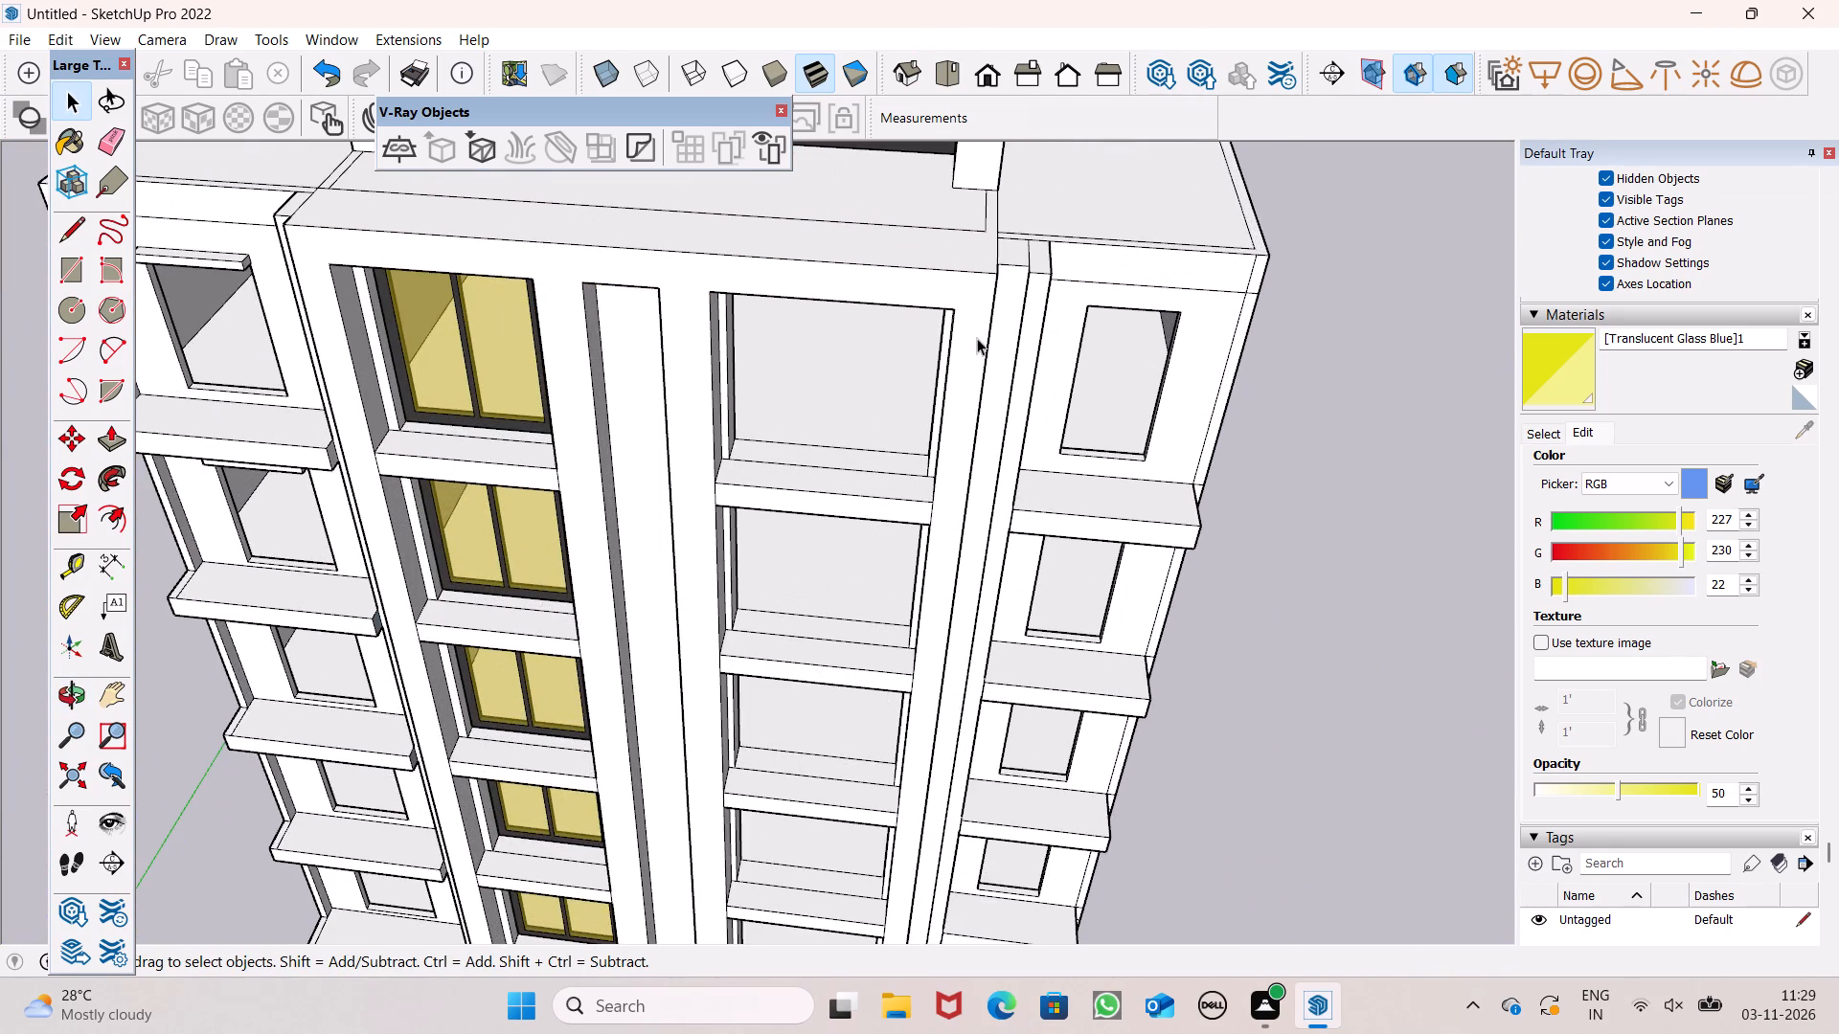
pyautogui.scroll(1, 904, 392)
pyautogui.scroll(-7, 914, 413)
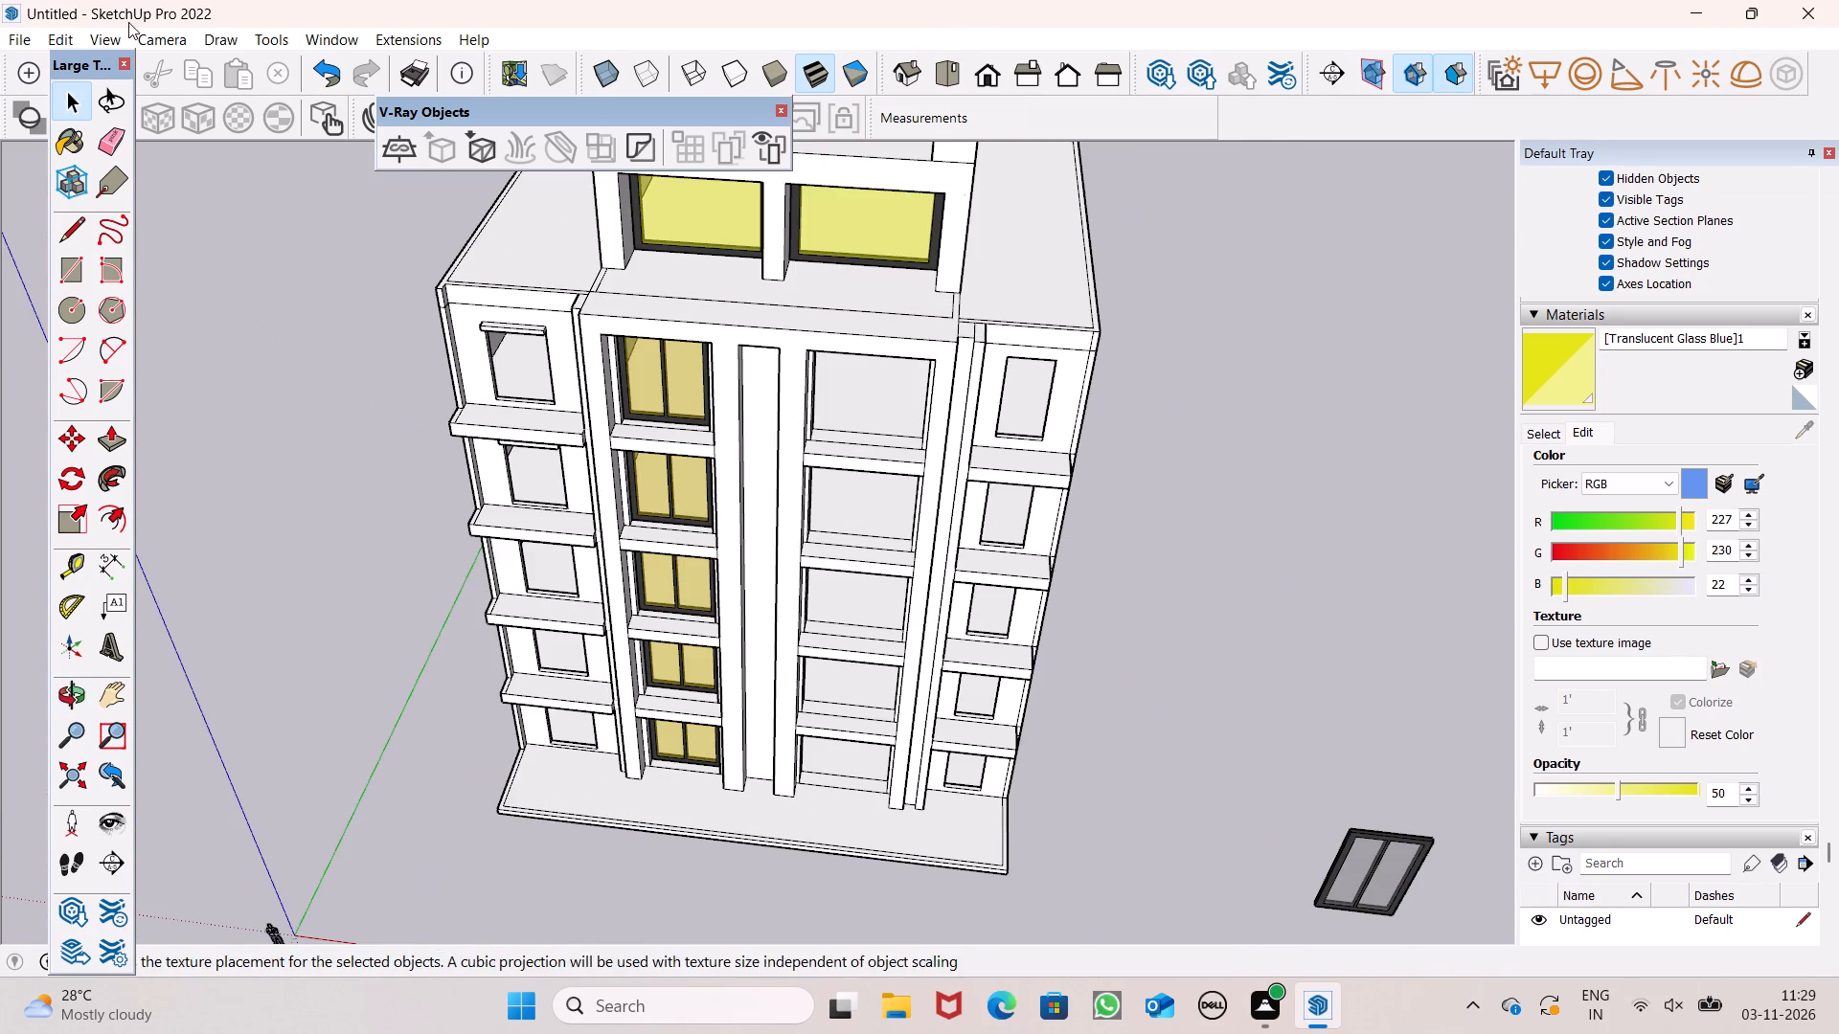
# Erase the edge lines dividing the window sills from the projecting ledges beneath the glazed bay's upper-floor windows.
pyautogui.click(104, 154)
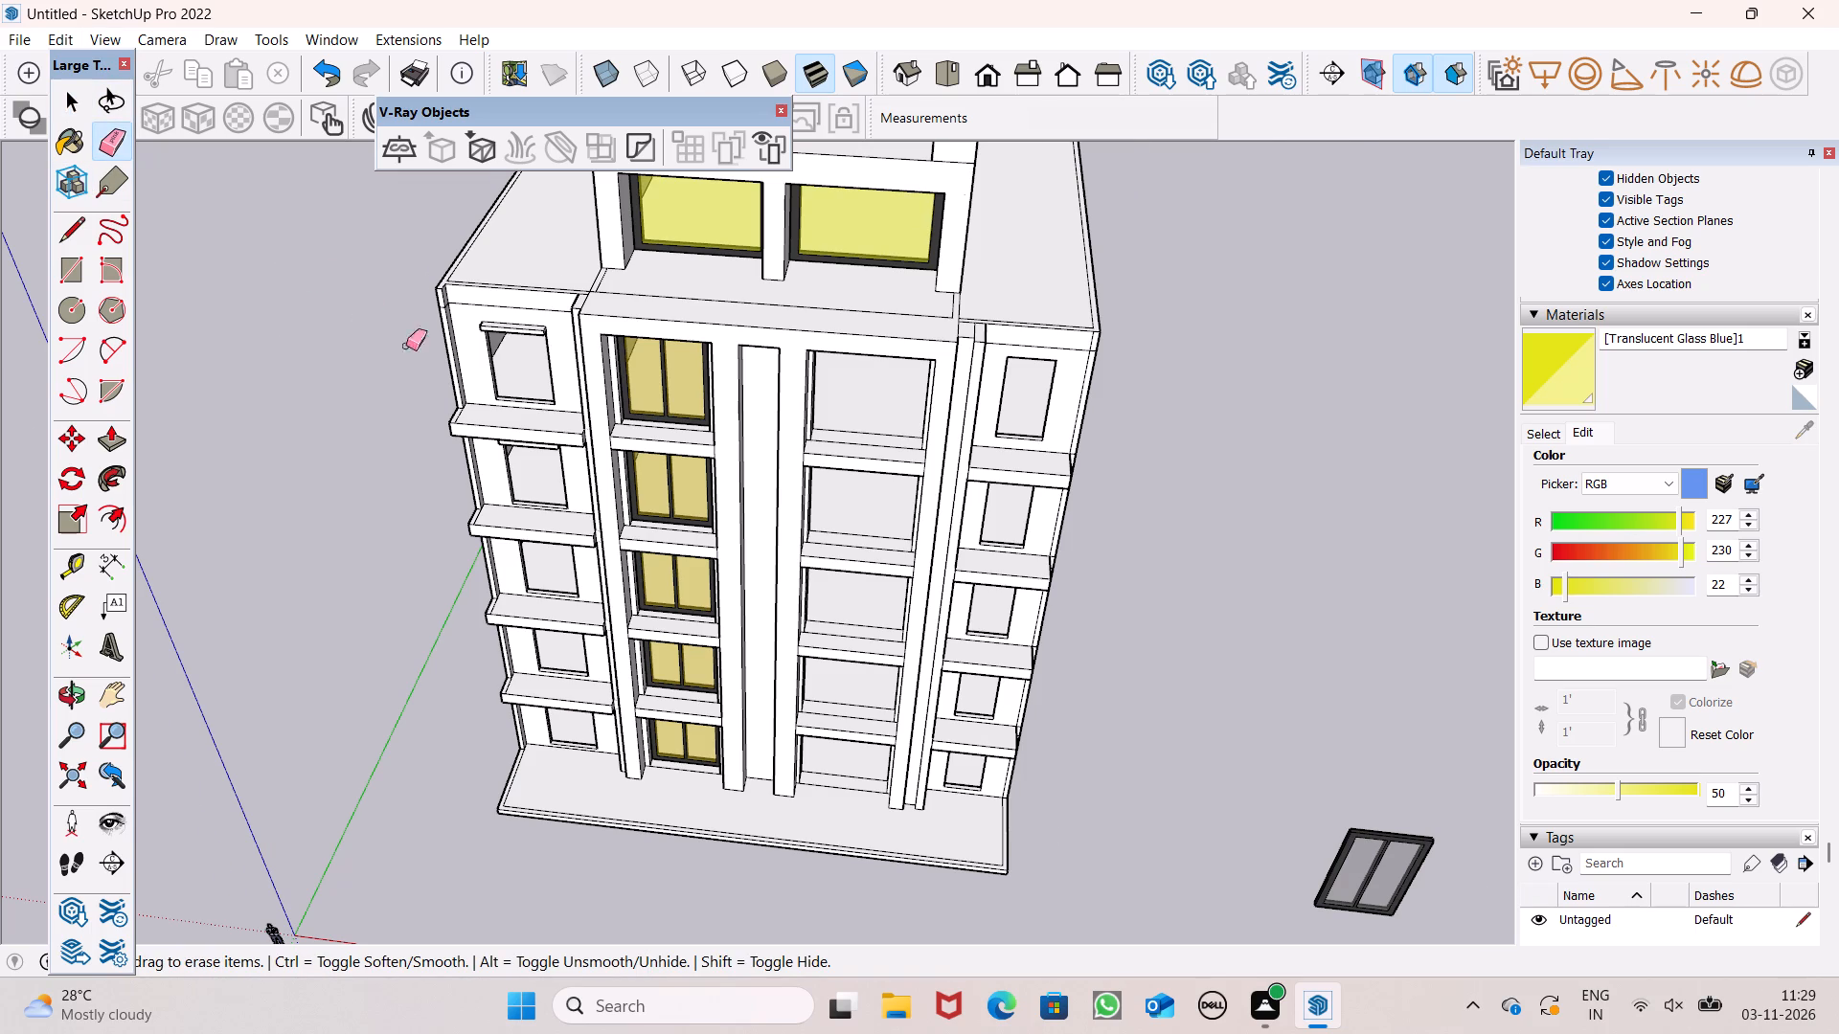
pyautogui.scroll(6, 463, 381)
pyautogui.scroll(7, 705, 418)
pyautogui.click(705, 397)
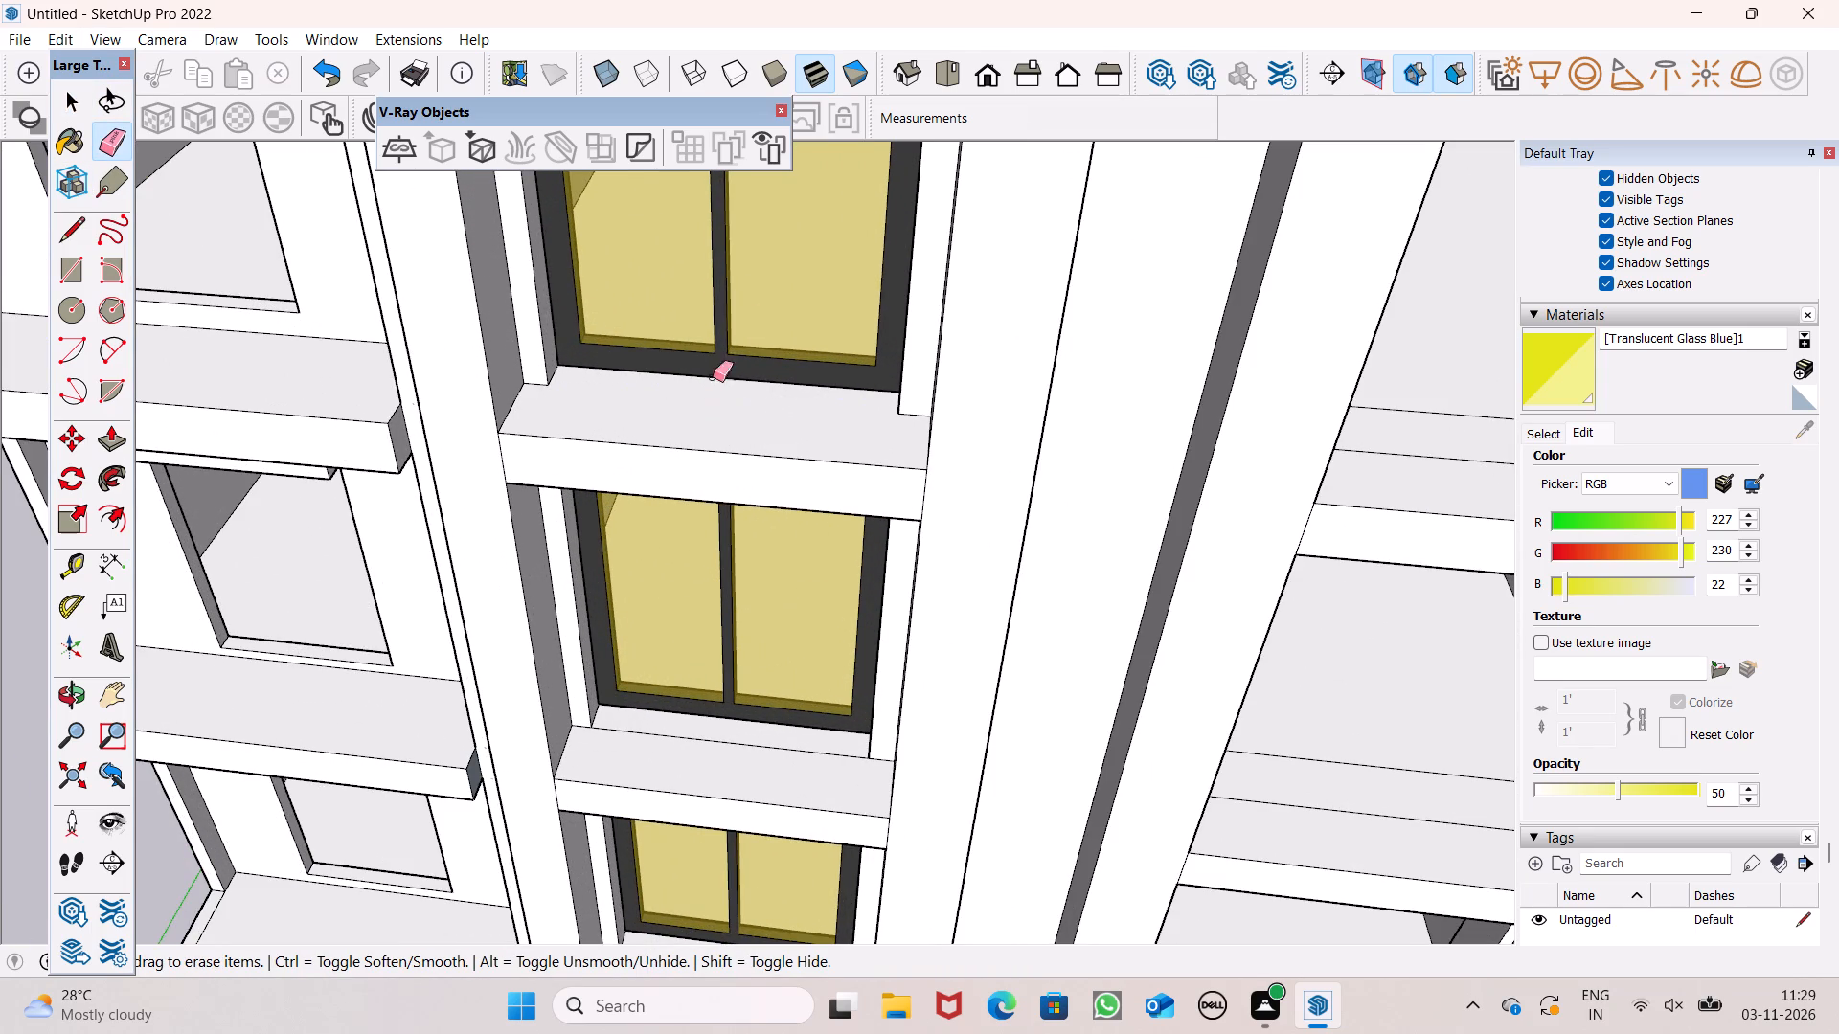
pyautogui.scroll(-6, 761, 303)
pyautogui.scroll(7, 721, 588)
pyautogui.moveTo(728, 562); pyautogui.dragTo(728, 580)
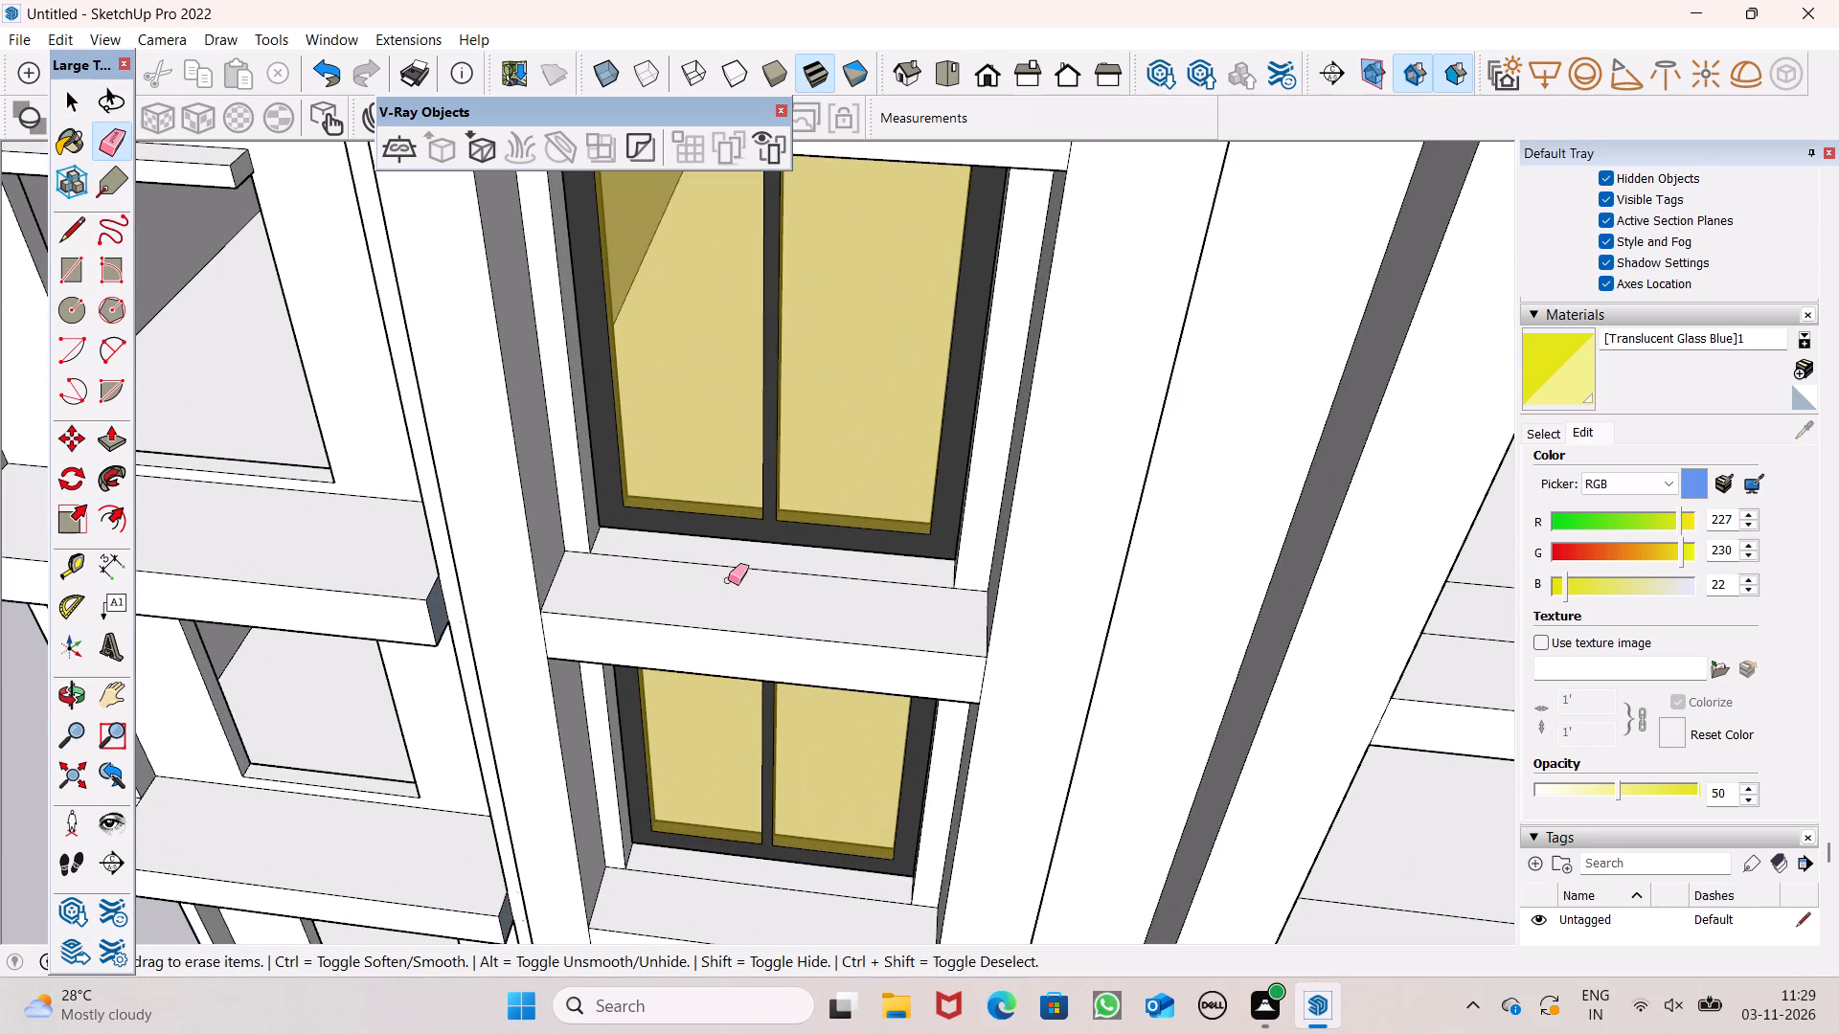
pyautogui.moveTo(728, 580); pyautogui.dragTo(728, 581)
pyautogui.scroll(-7, 745, 412)
pyautogui.scroll(4, 681, 772)
pyautogui.moveTo(736, 623); pyautogui.dragTo(736, 635)
# Erase the remaining edge lines between window sills and projecting ledges on the lower floors of the glazed bay.
pyautogui.scroll(-6, 747, 446)
pyautogui.scroll(7, 709, 744)
pyautogui.click(792, 676)
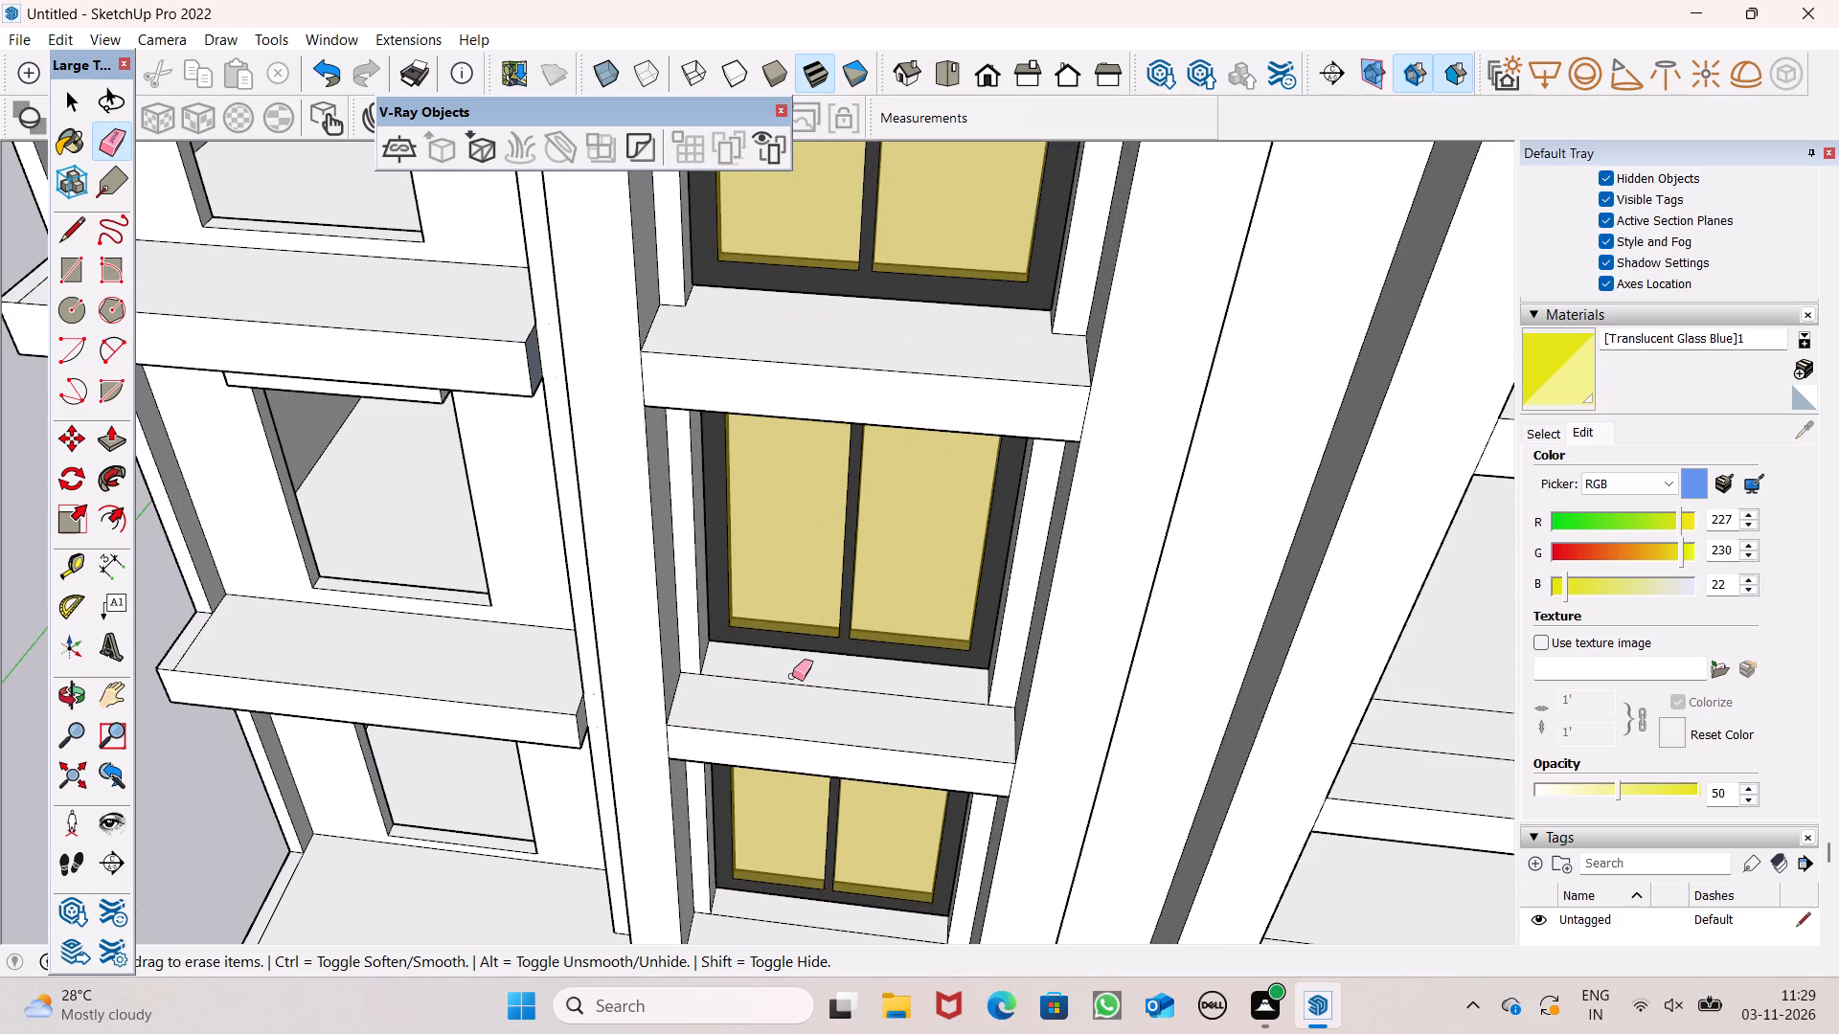
pyautogui.moveTo(783, 673); pyautogui.dragTo(785, 687)
pyautogui.scroll(-3, 780, 551)
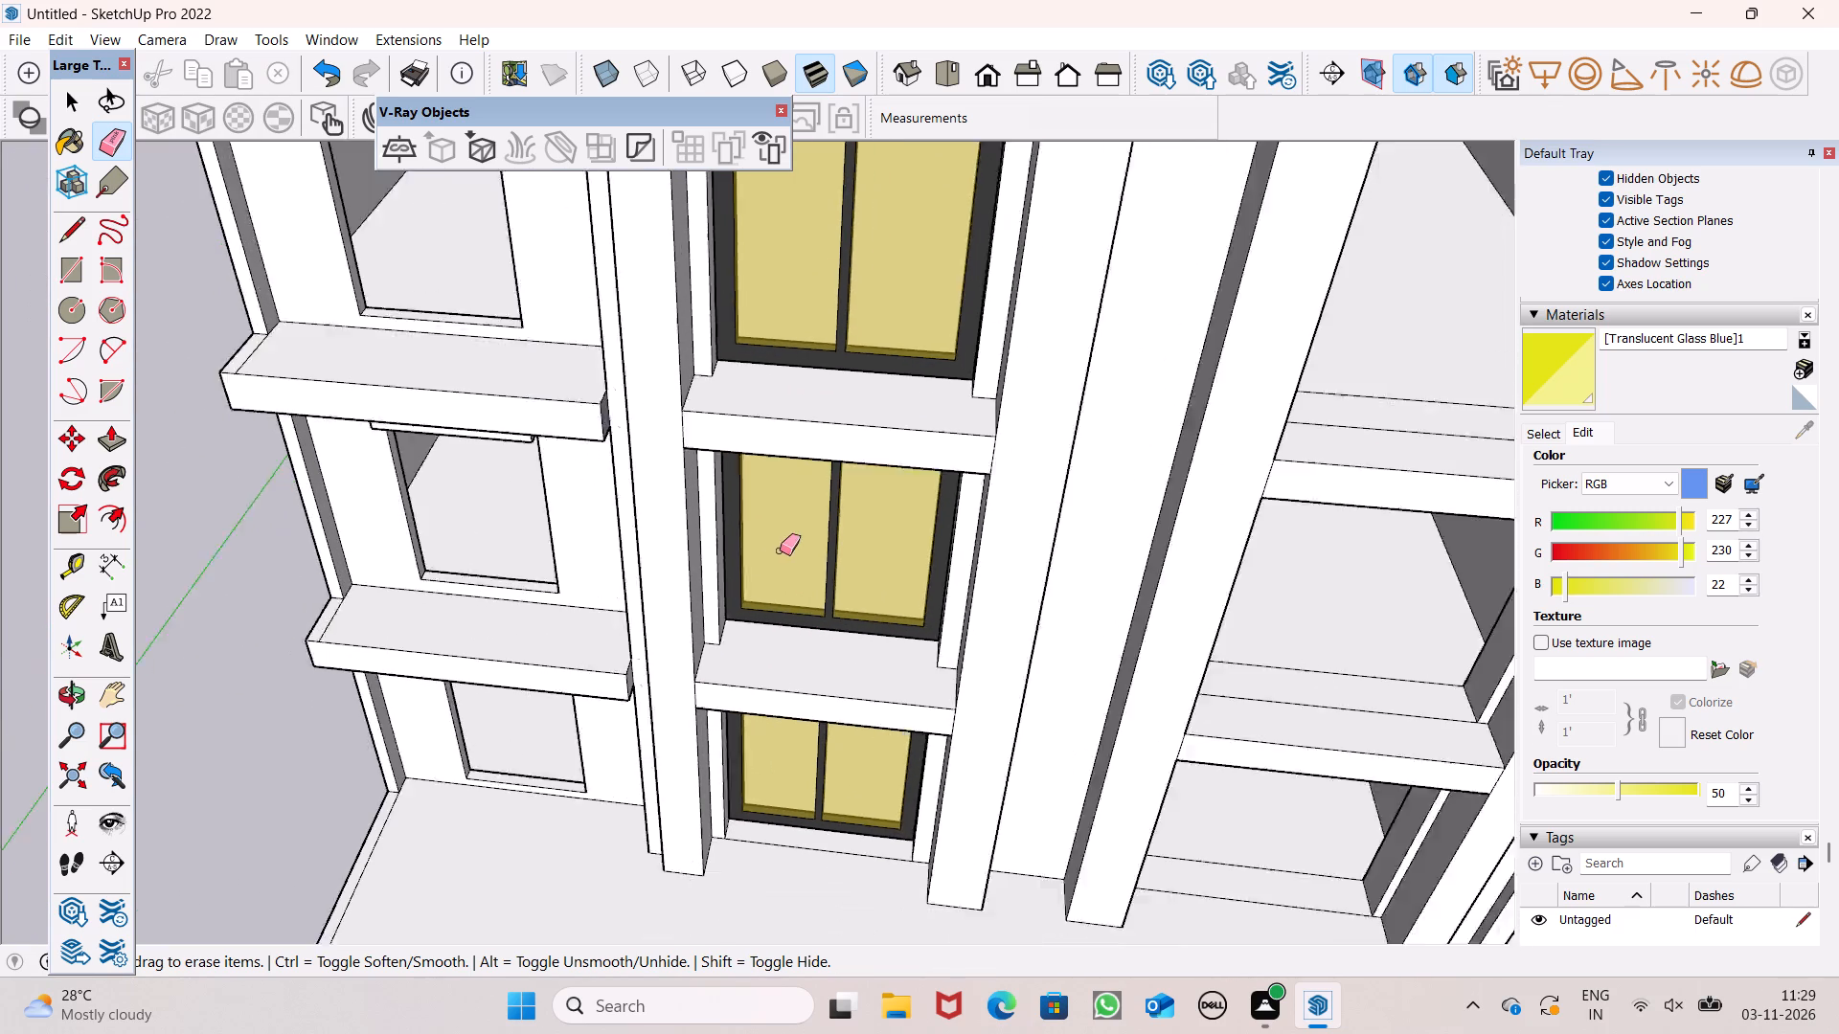
pyautogui.scroll(-2, 780, 551)
pyautogui.scroll(5, 710, 848)
pyautogui.moveTo(811, 768); pyautogui.dragTo(811, 777)
pyautogui.scroll(-6, 692, 693)
pyautogui.scroll(-3, 445, 685)
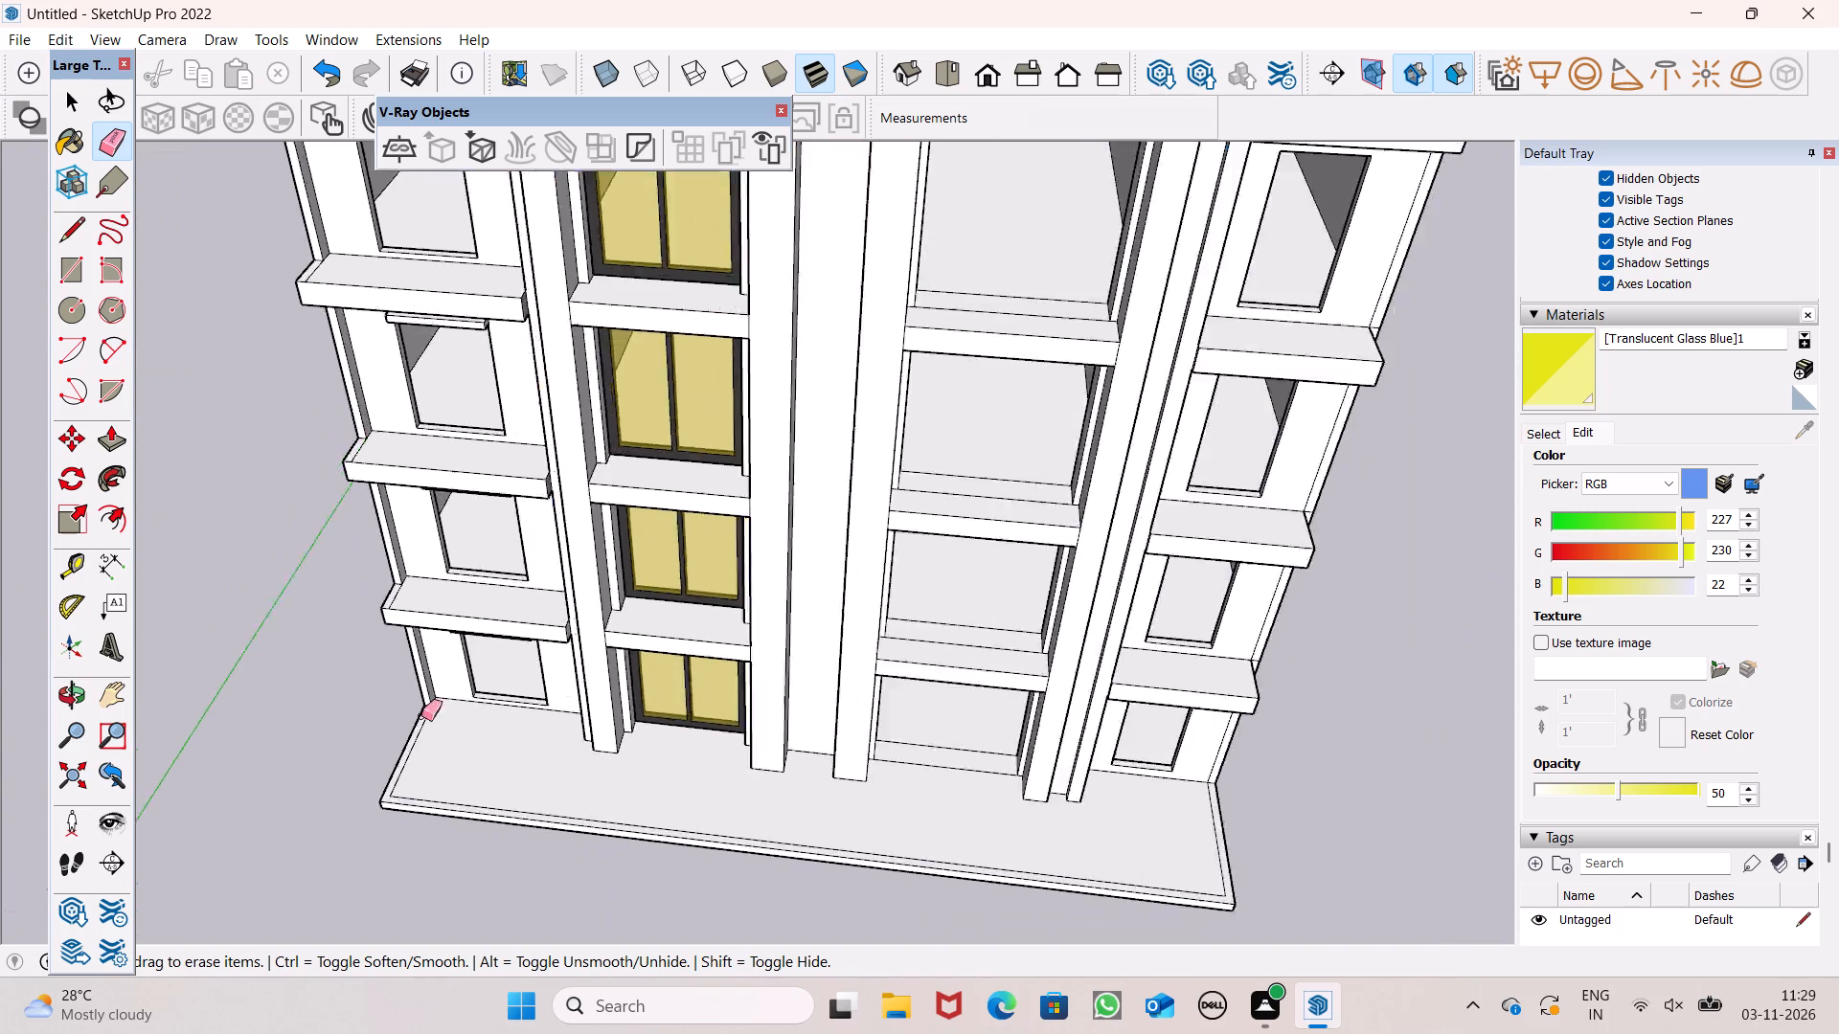
pyautogui.scroll(-10, 421, 716)
pyautogui.moveTo(417, 746); pyautogui.dragTo(504, 695, button='middle')
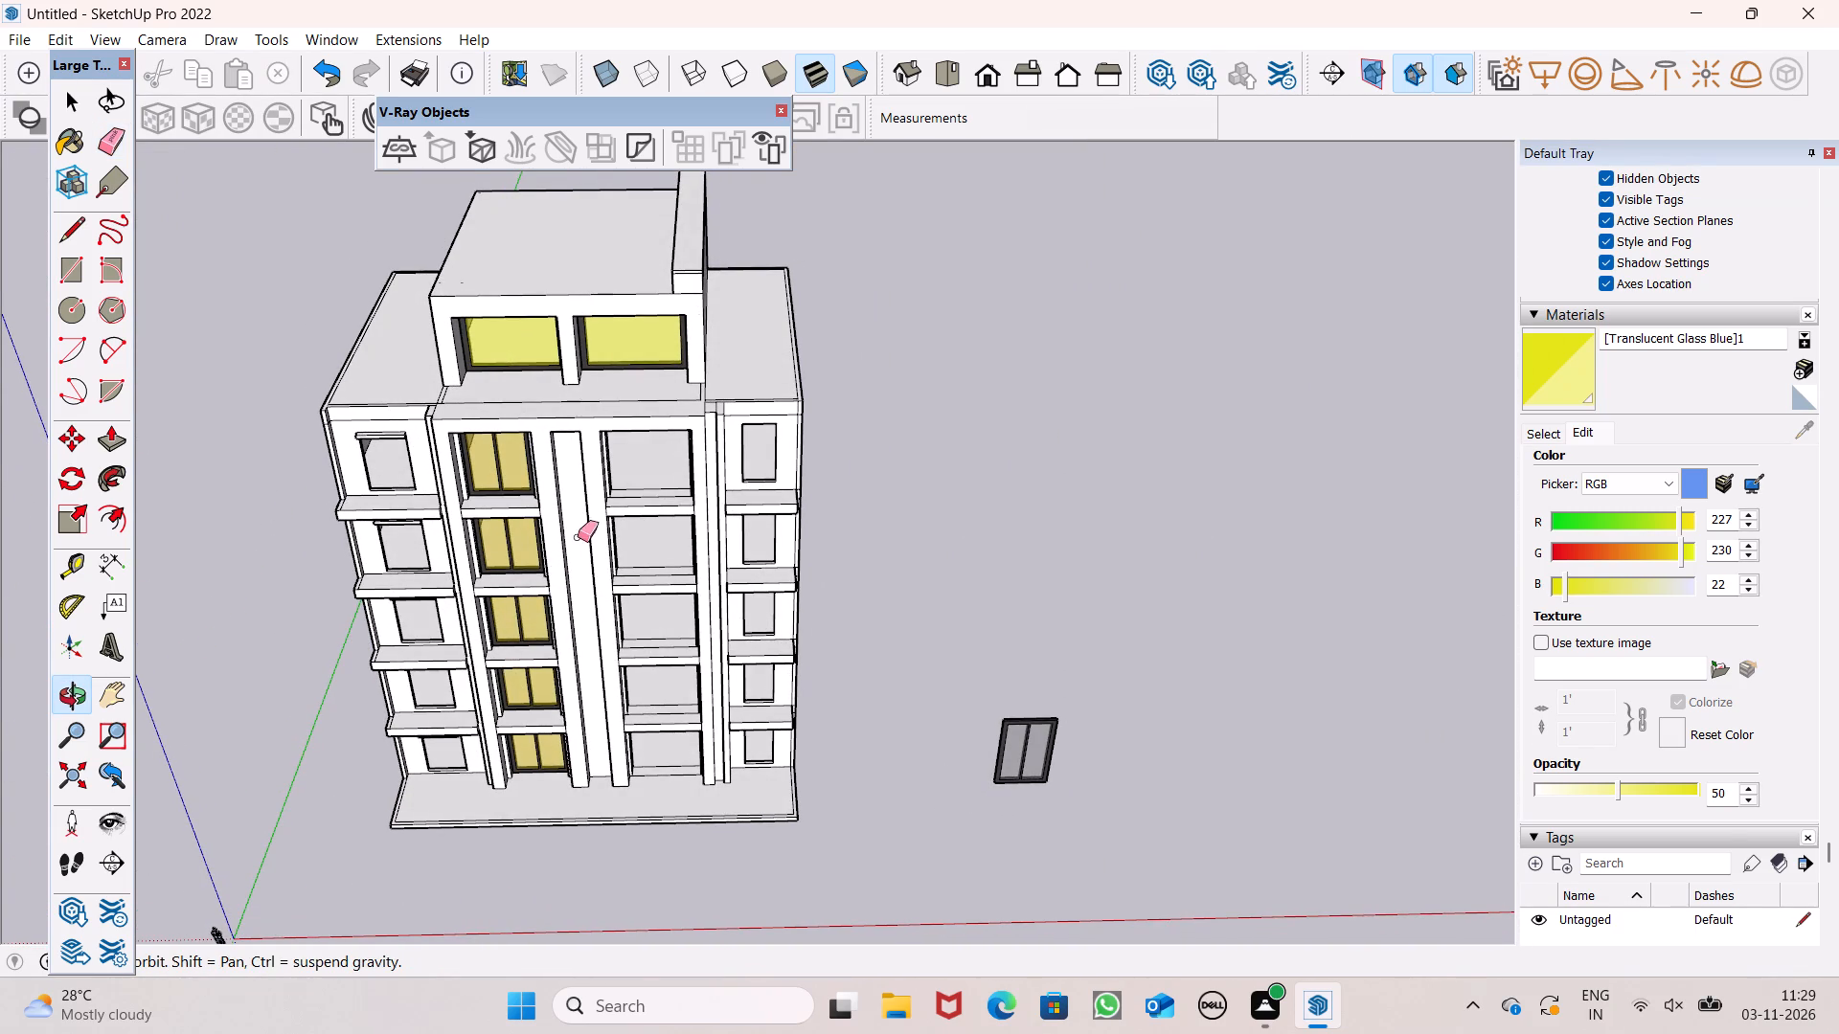
pyautogui.press('space')
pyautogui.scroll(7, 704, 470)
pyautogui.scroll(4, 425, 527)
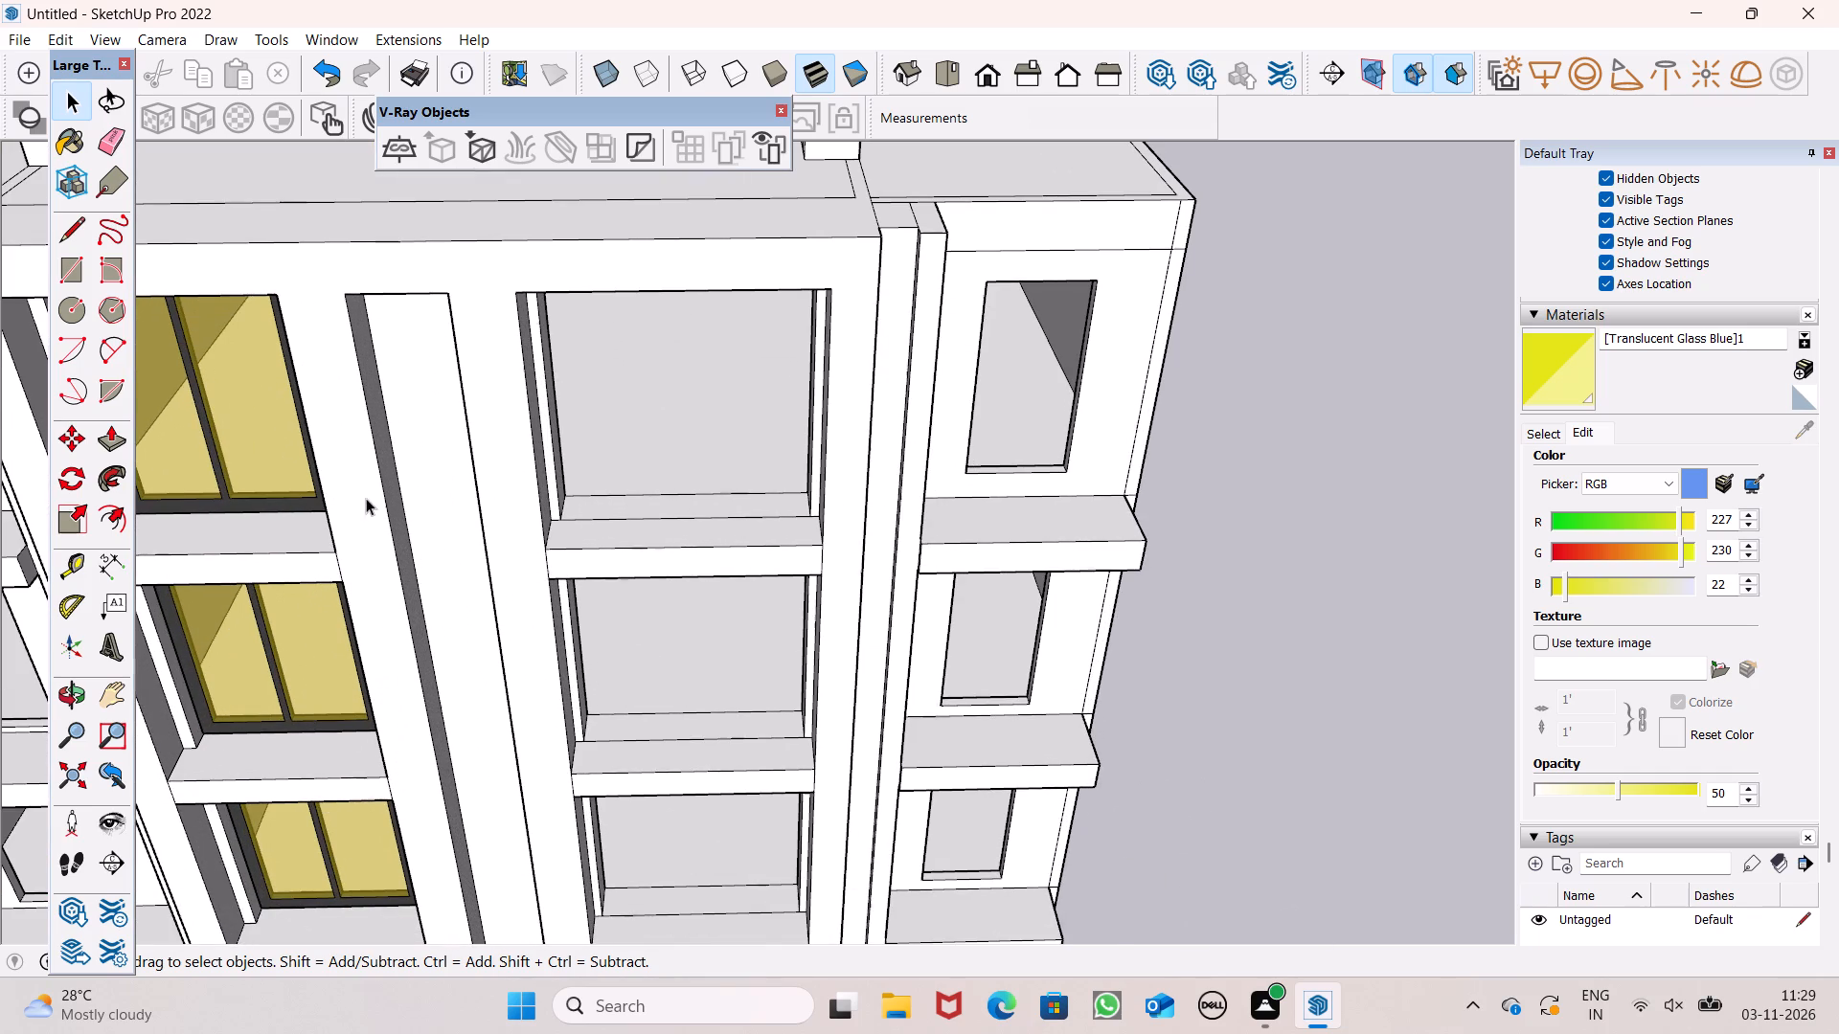
# Copy the top-floor two-pane window of the glazed column across into the top opening of the neighbouring empty column.
pyautogui.click(260, 471)
pyautogui.press('m')
pyautogui.press('Return')
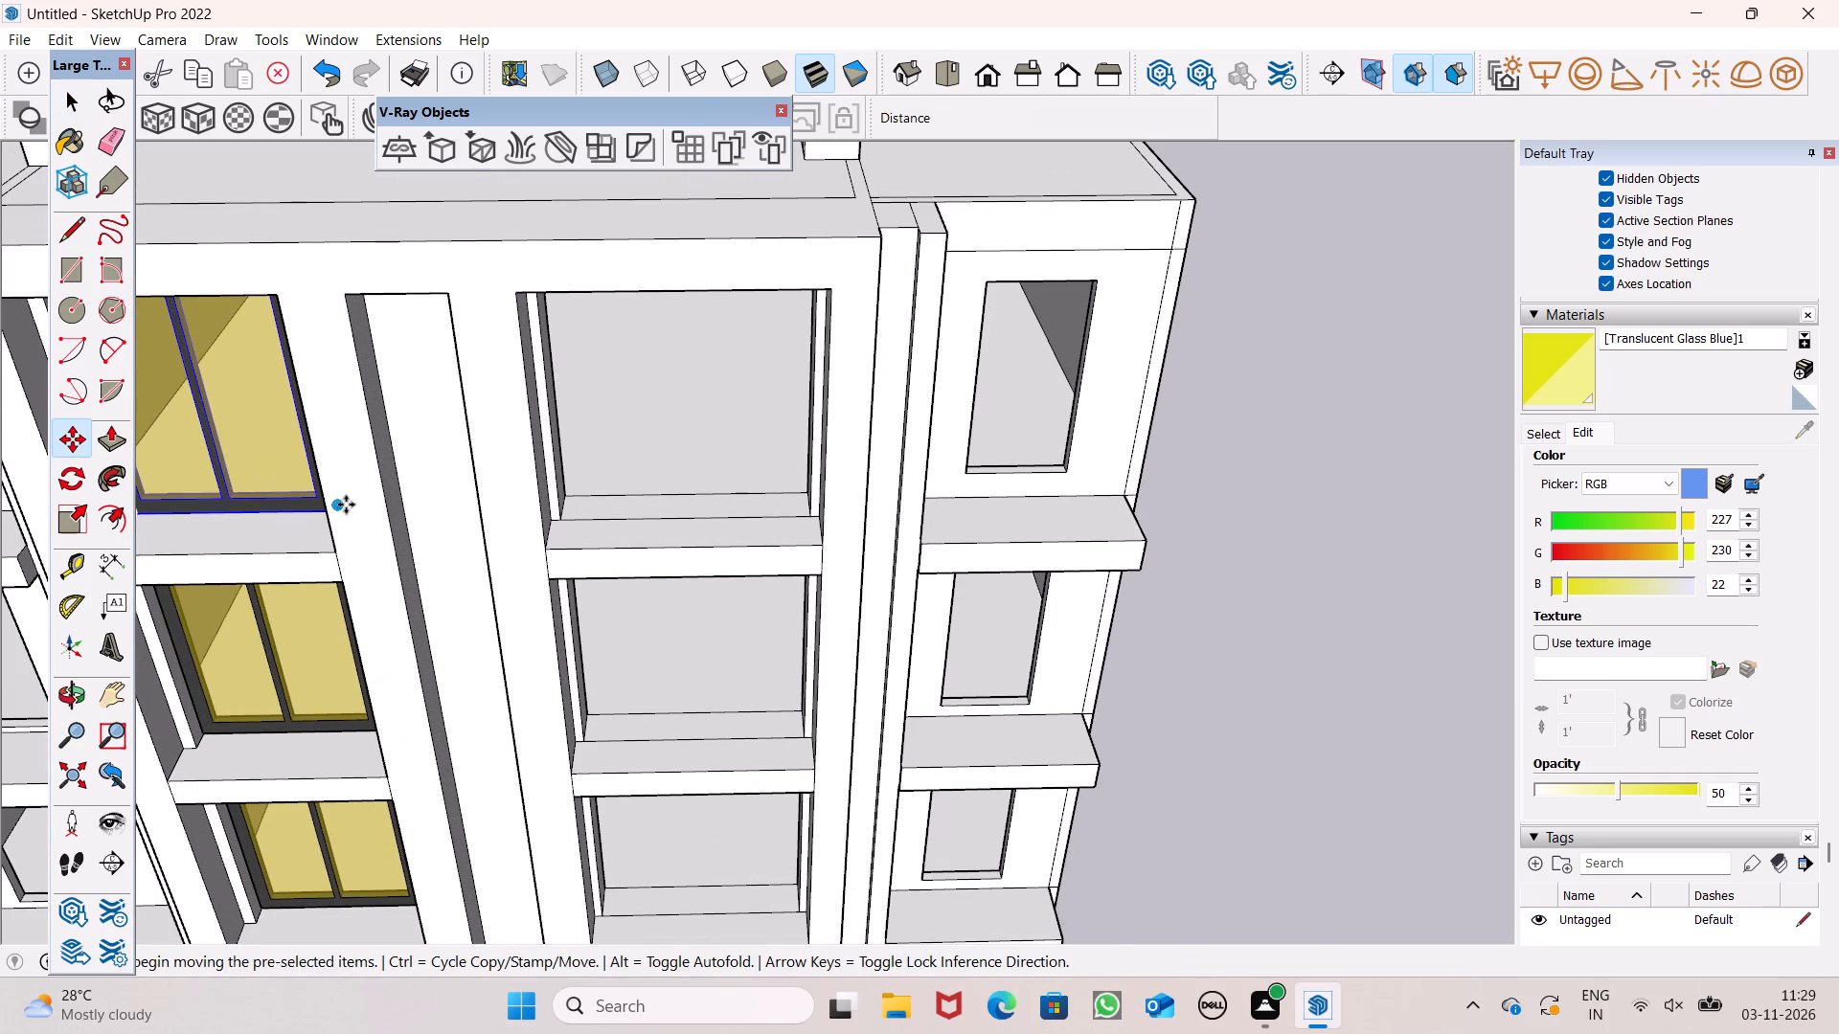
pyautogui.moveTo(331, 512); pyautogui.dragTo(730, 497)
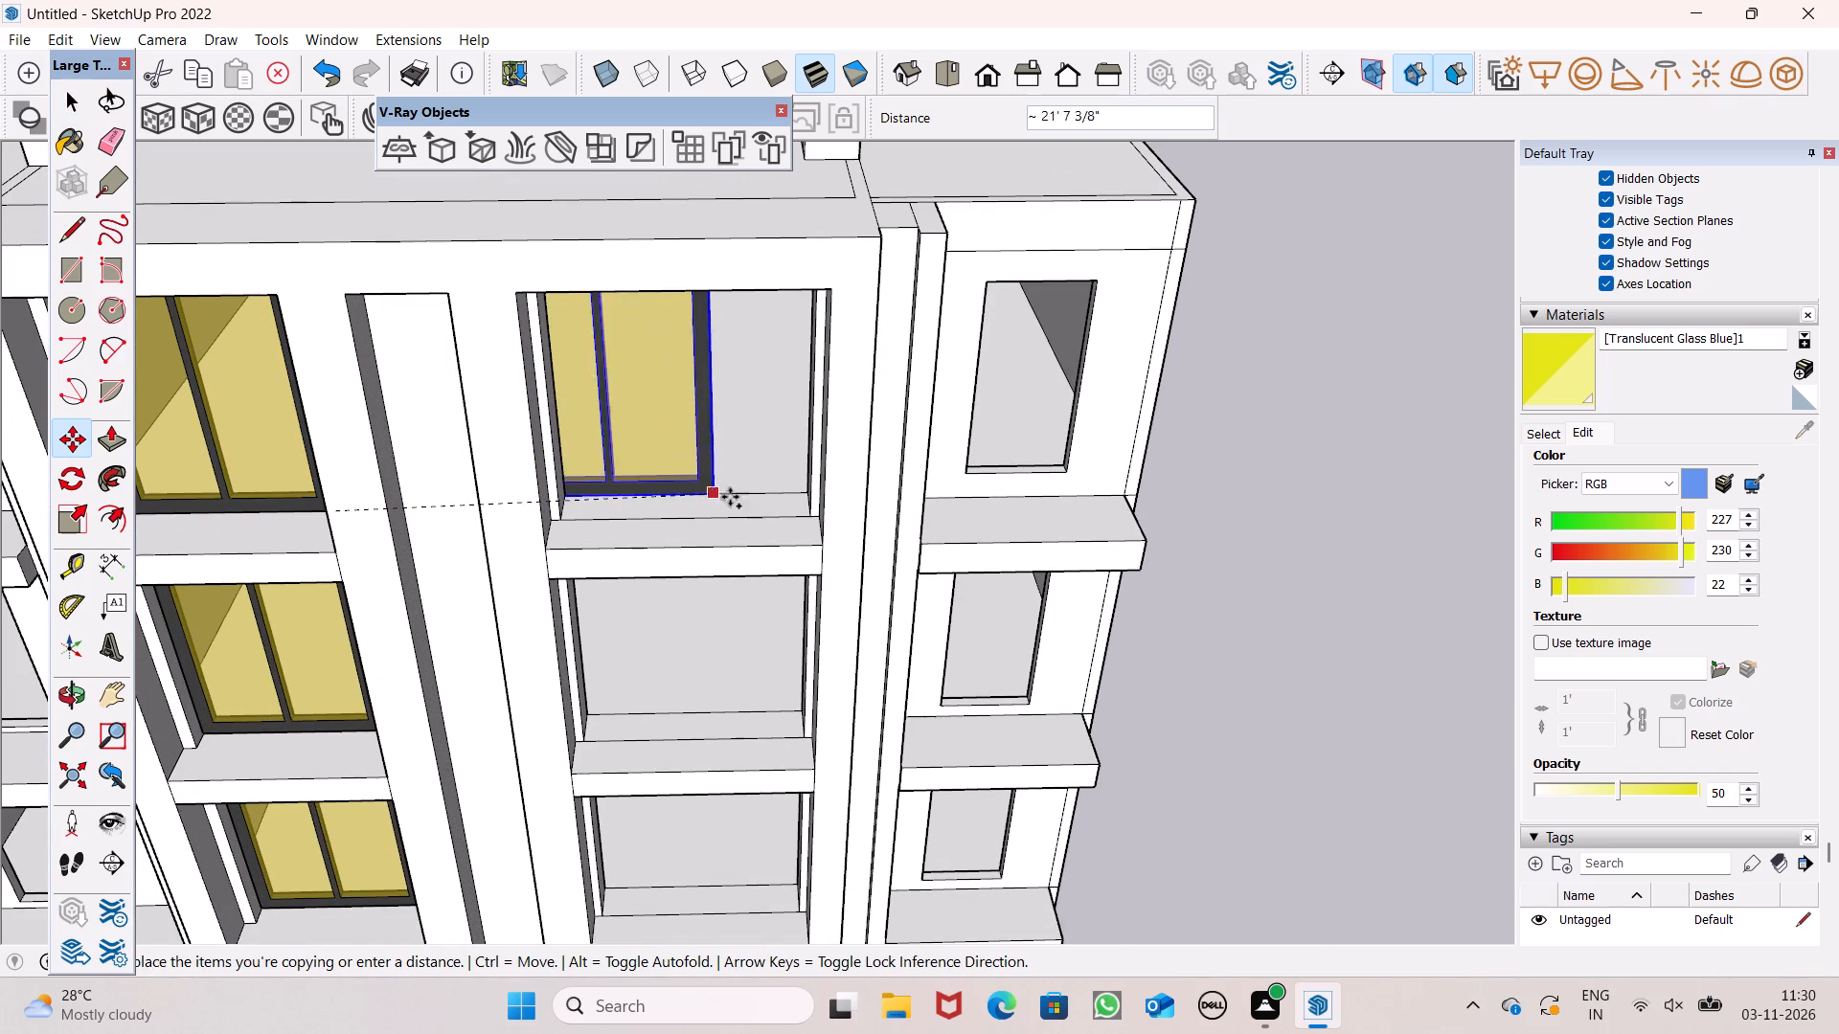
pyautogui.moveTo(730, 497); pyautogui.dragTo(796, 497)
# Move the copied window so its lower corner meets the inner sill corner of the top-floor opening.
pyautogui.scroll(1, 849, 561)
pyautogui.moveTo(849, 559); pyautogui.dragTo(819, 376, button='middle')
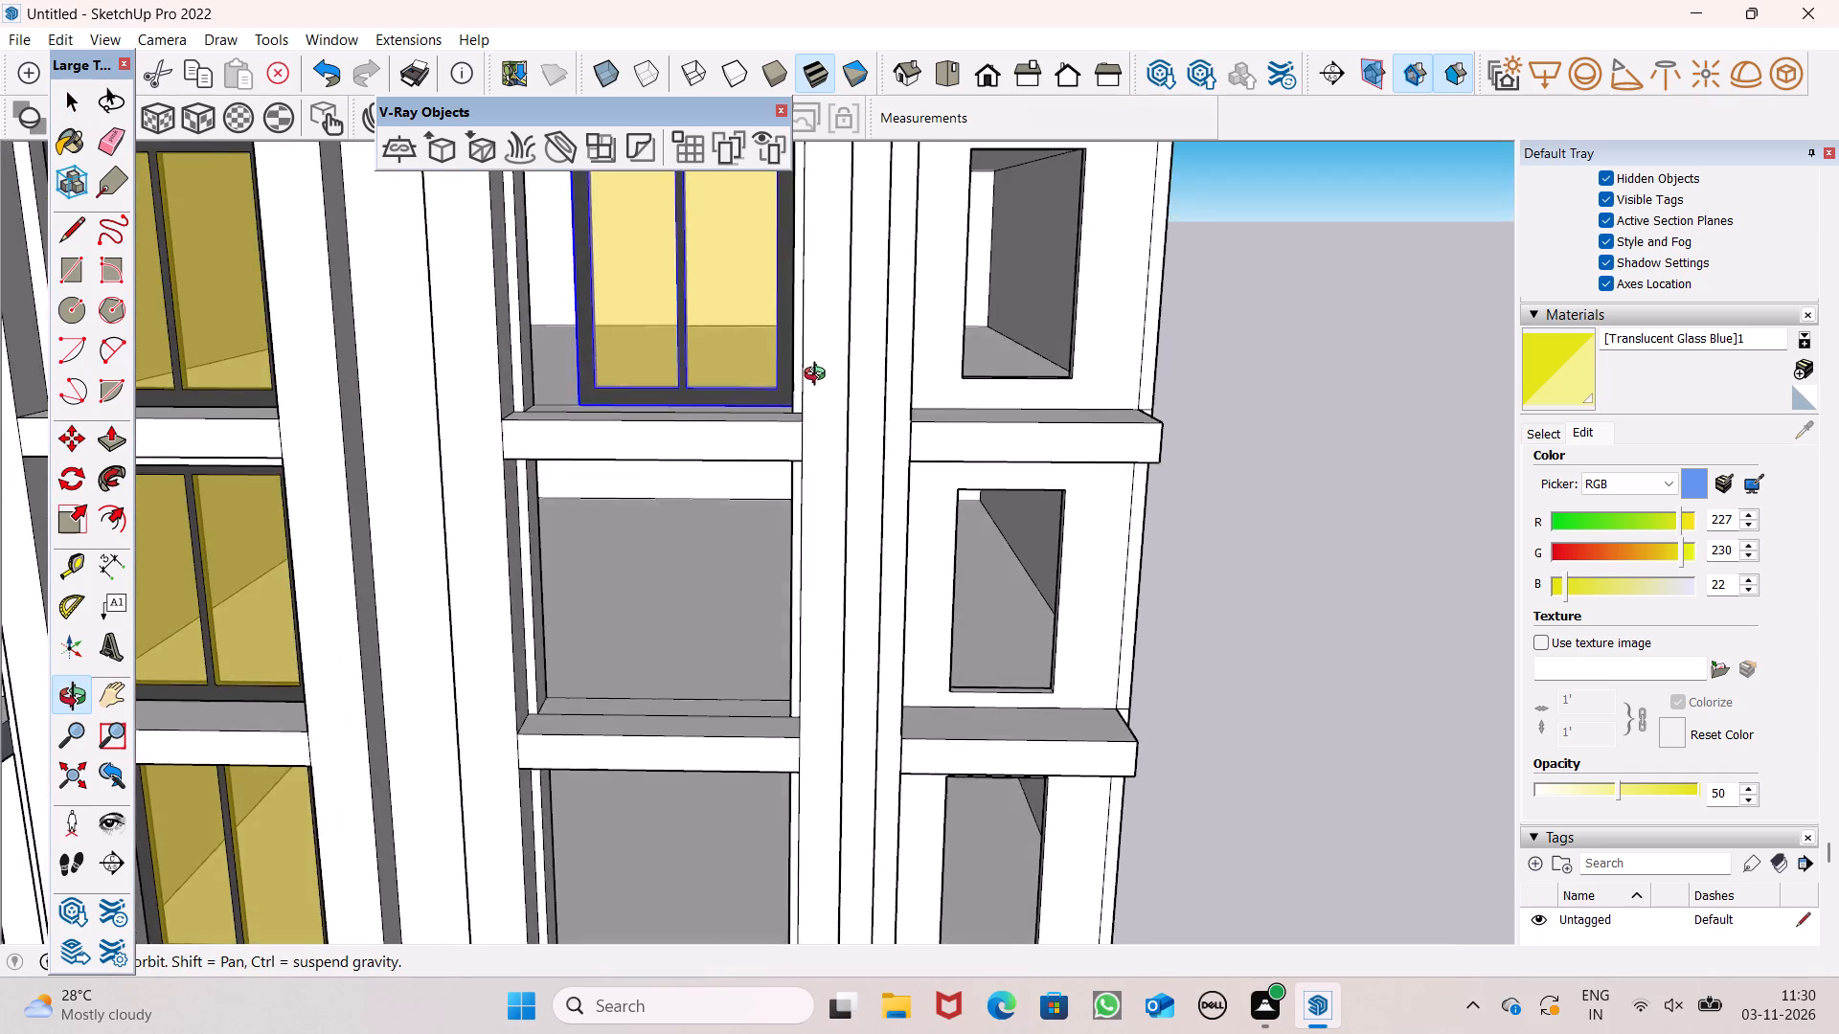
pyautogui.moveTo(819, 376); pyautogui.dragTo(937, 601, button='middle')
pyautogui.scroll(8, 745, 583)
pyautogui.scroll(2, 909, 441)
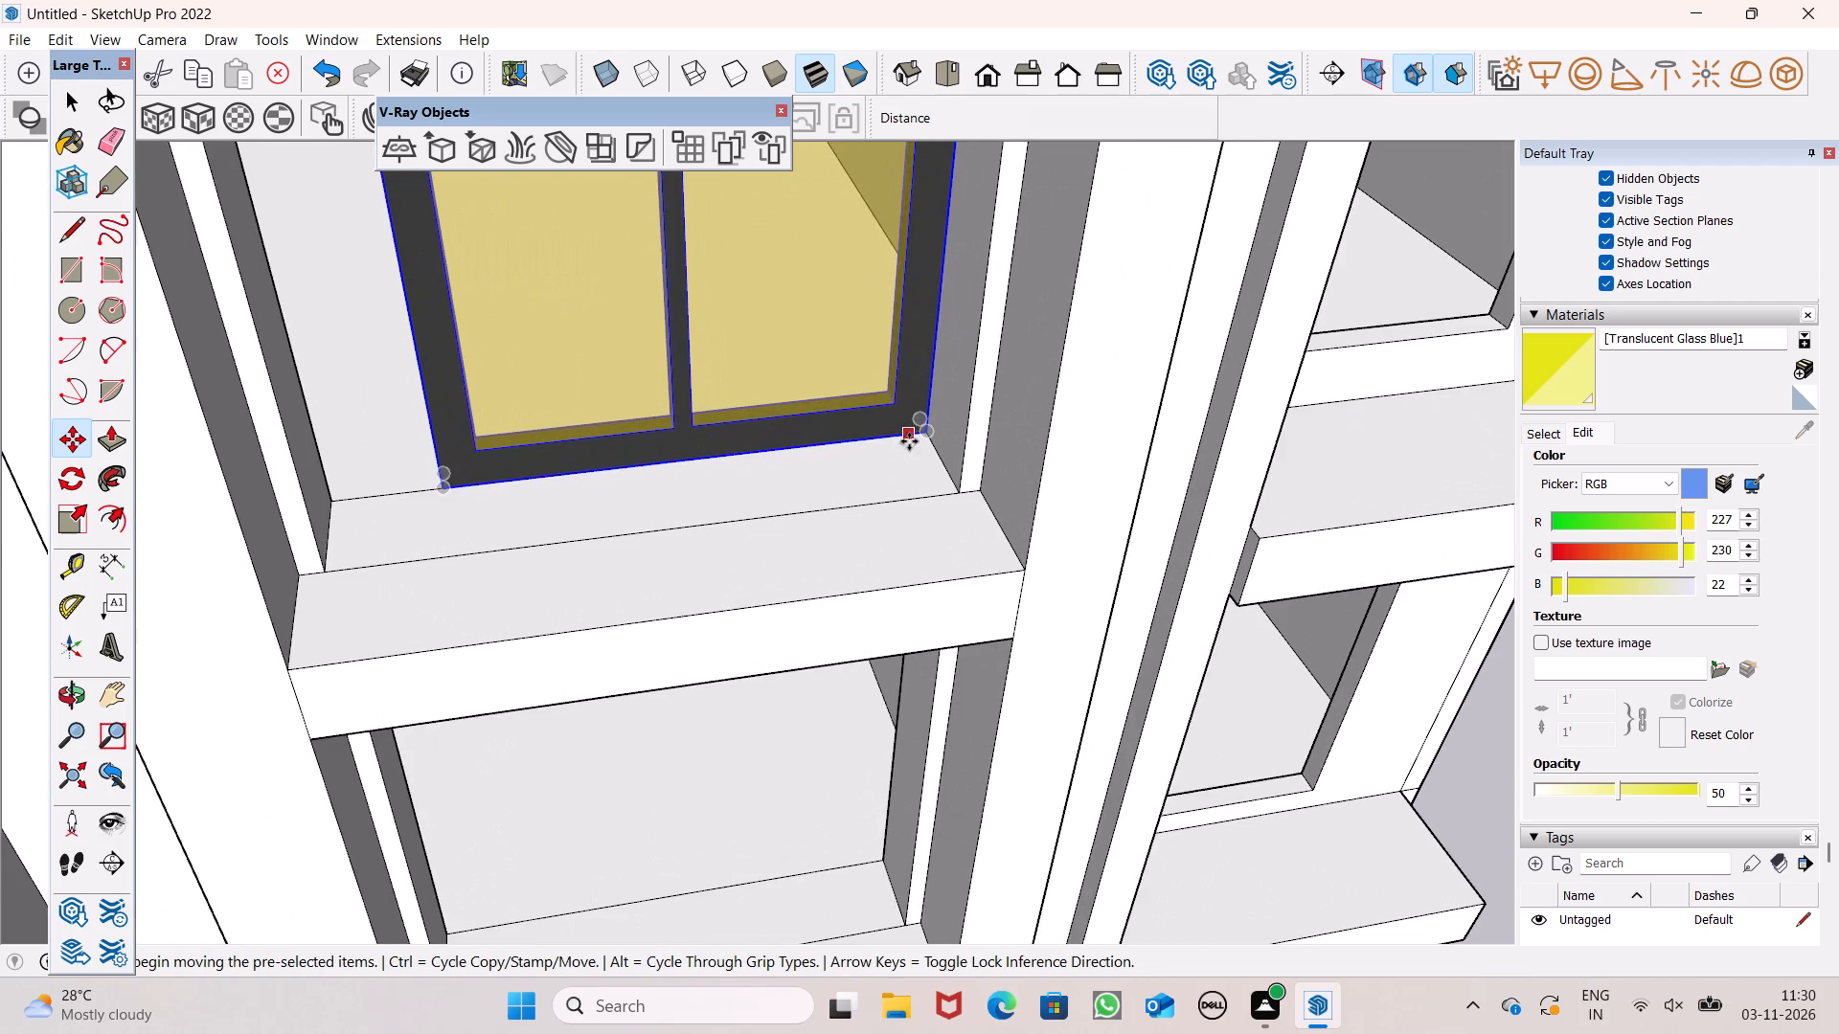
pyautogui.scroll(3, 909, 441)
pyautogui.moveTo(938, 430); pyautogui.dragTo(947, 461)
pyautogui.scroll(-4, 871, 469)
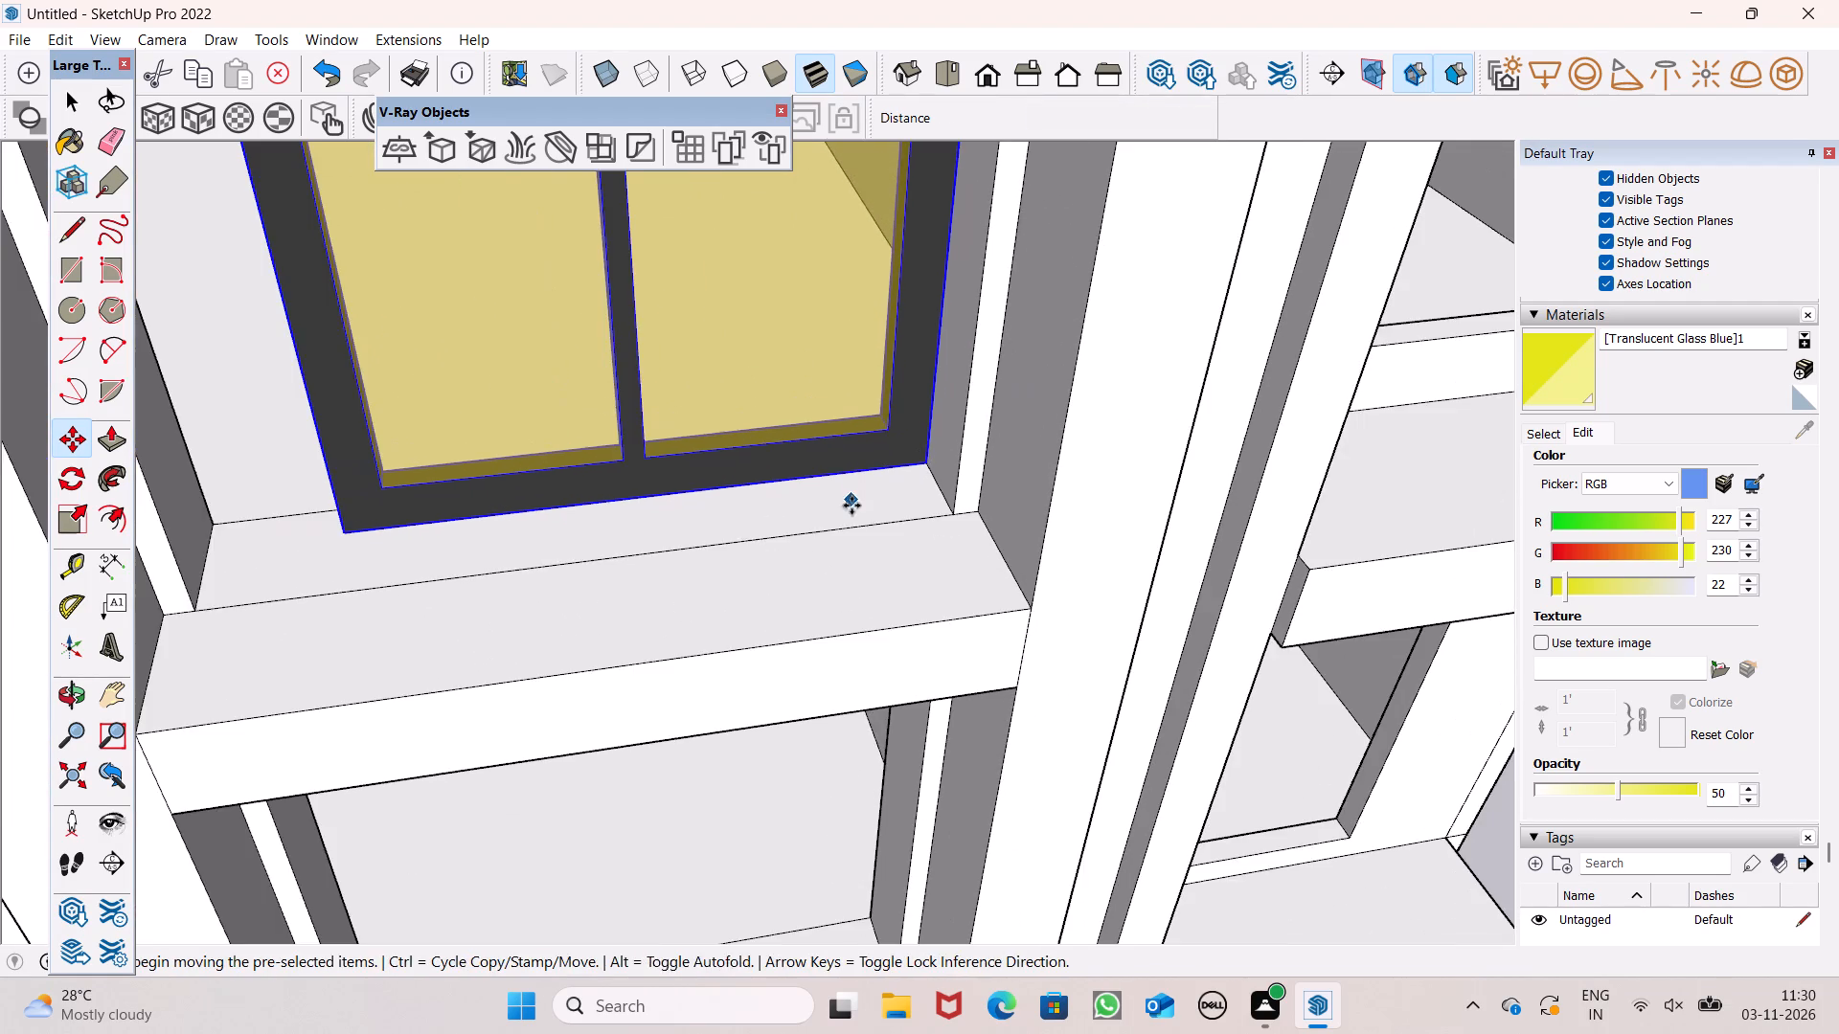
pyautogui.press('space')
# Scale the copied top-floor window in width by about 1.21 so it spans the opening from jamb to jamb.
pyautogui.moveTo(872, 545); pyautogui.dragTo(935, 483, button='middle')
pyautogui.scroll(-7, 931, 479)
pyautogui.scroll(1, 385, 639)
pyautogui.moveTo(385, 639); pyautogui.dragTo(405, 663, button='middle')
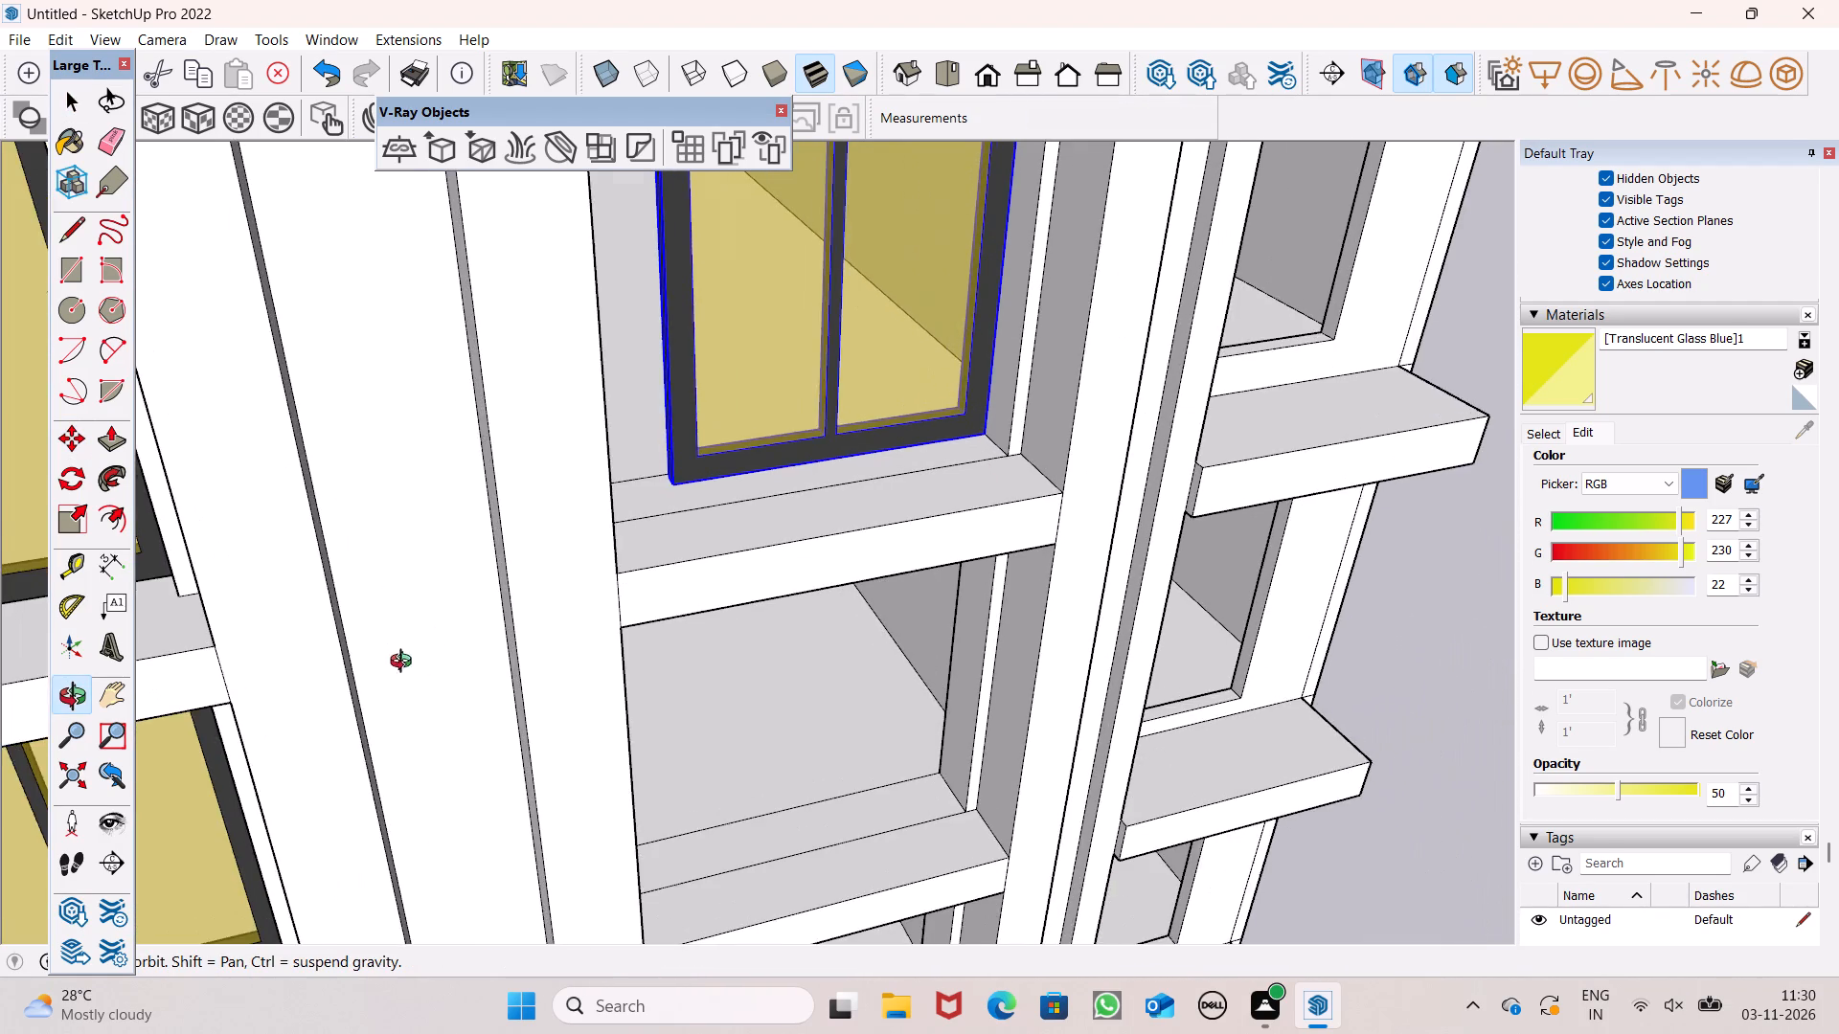
pyautogui.moveTo(405, 663); pyautogui.dragTo(351, 550, button='middle')
pyautogui.scroll(-7, 683, 549)
pyautogui.moveTo(696, 411); pyautogui.dragTo(635, 316, button='middle')
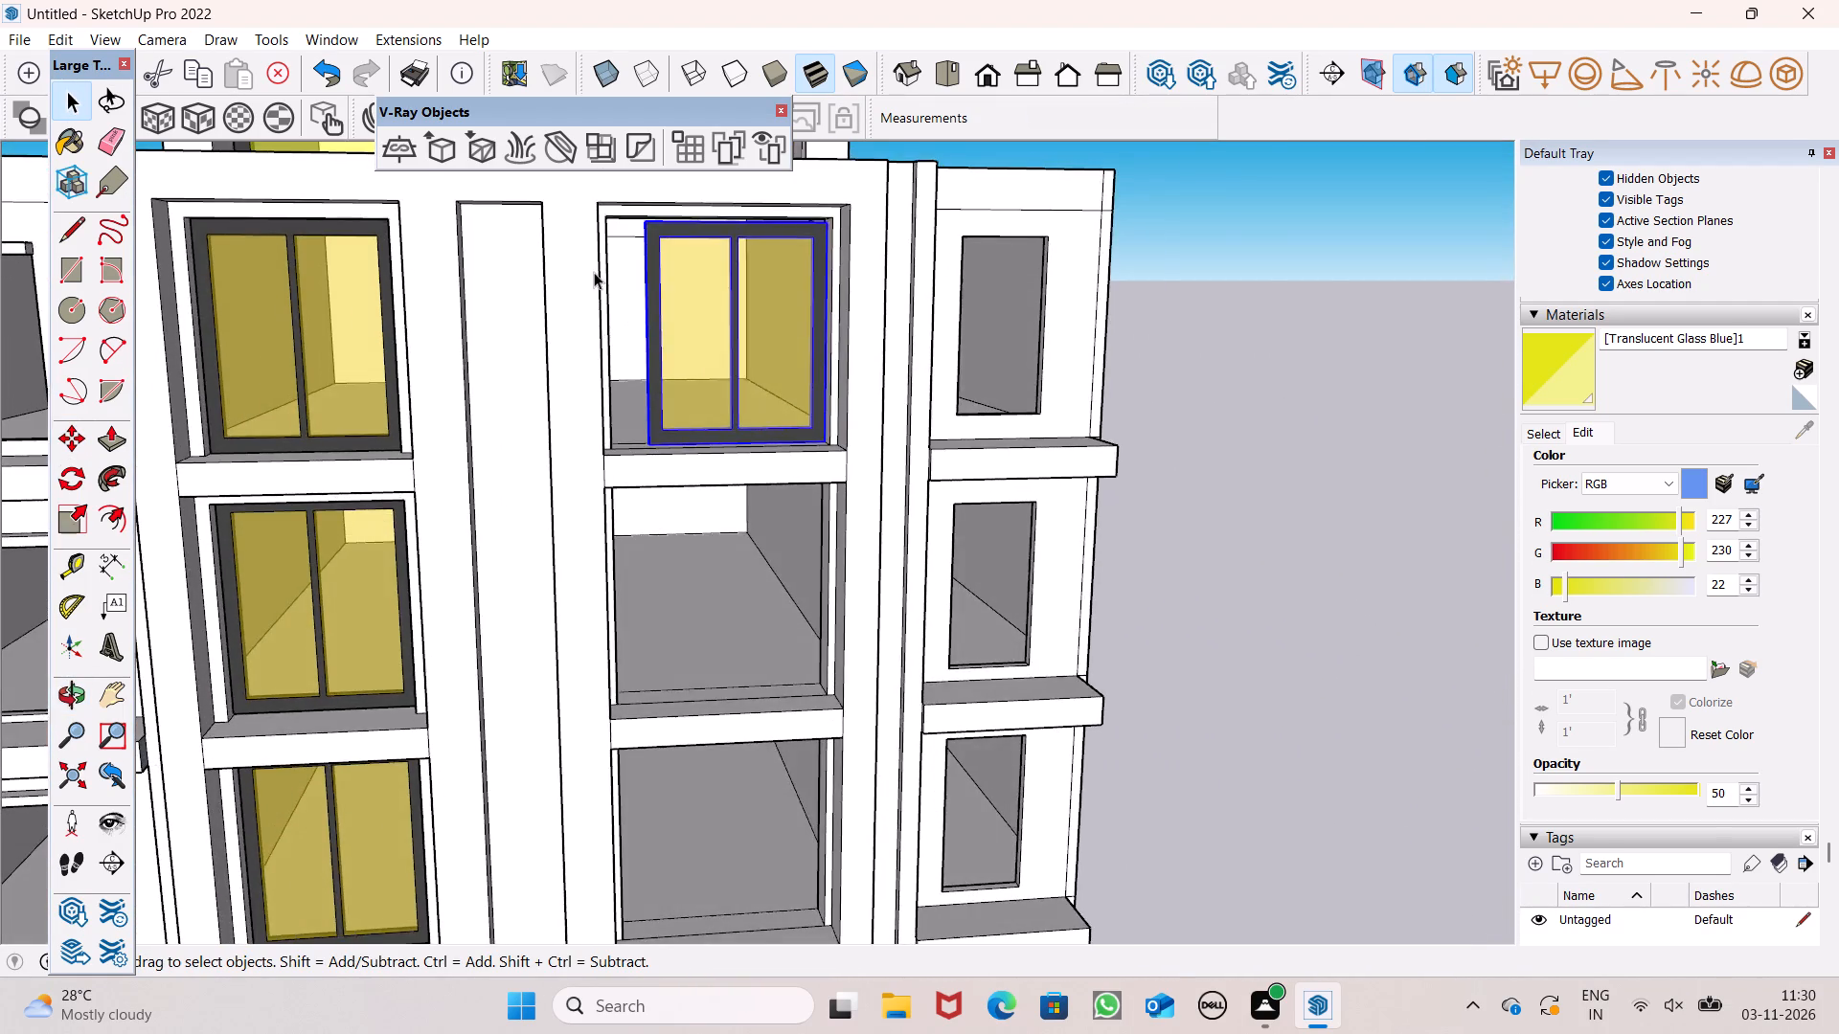
pyautogui.scroll(5, 591, 272)
pyautogui.click(57, 520)
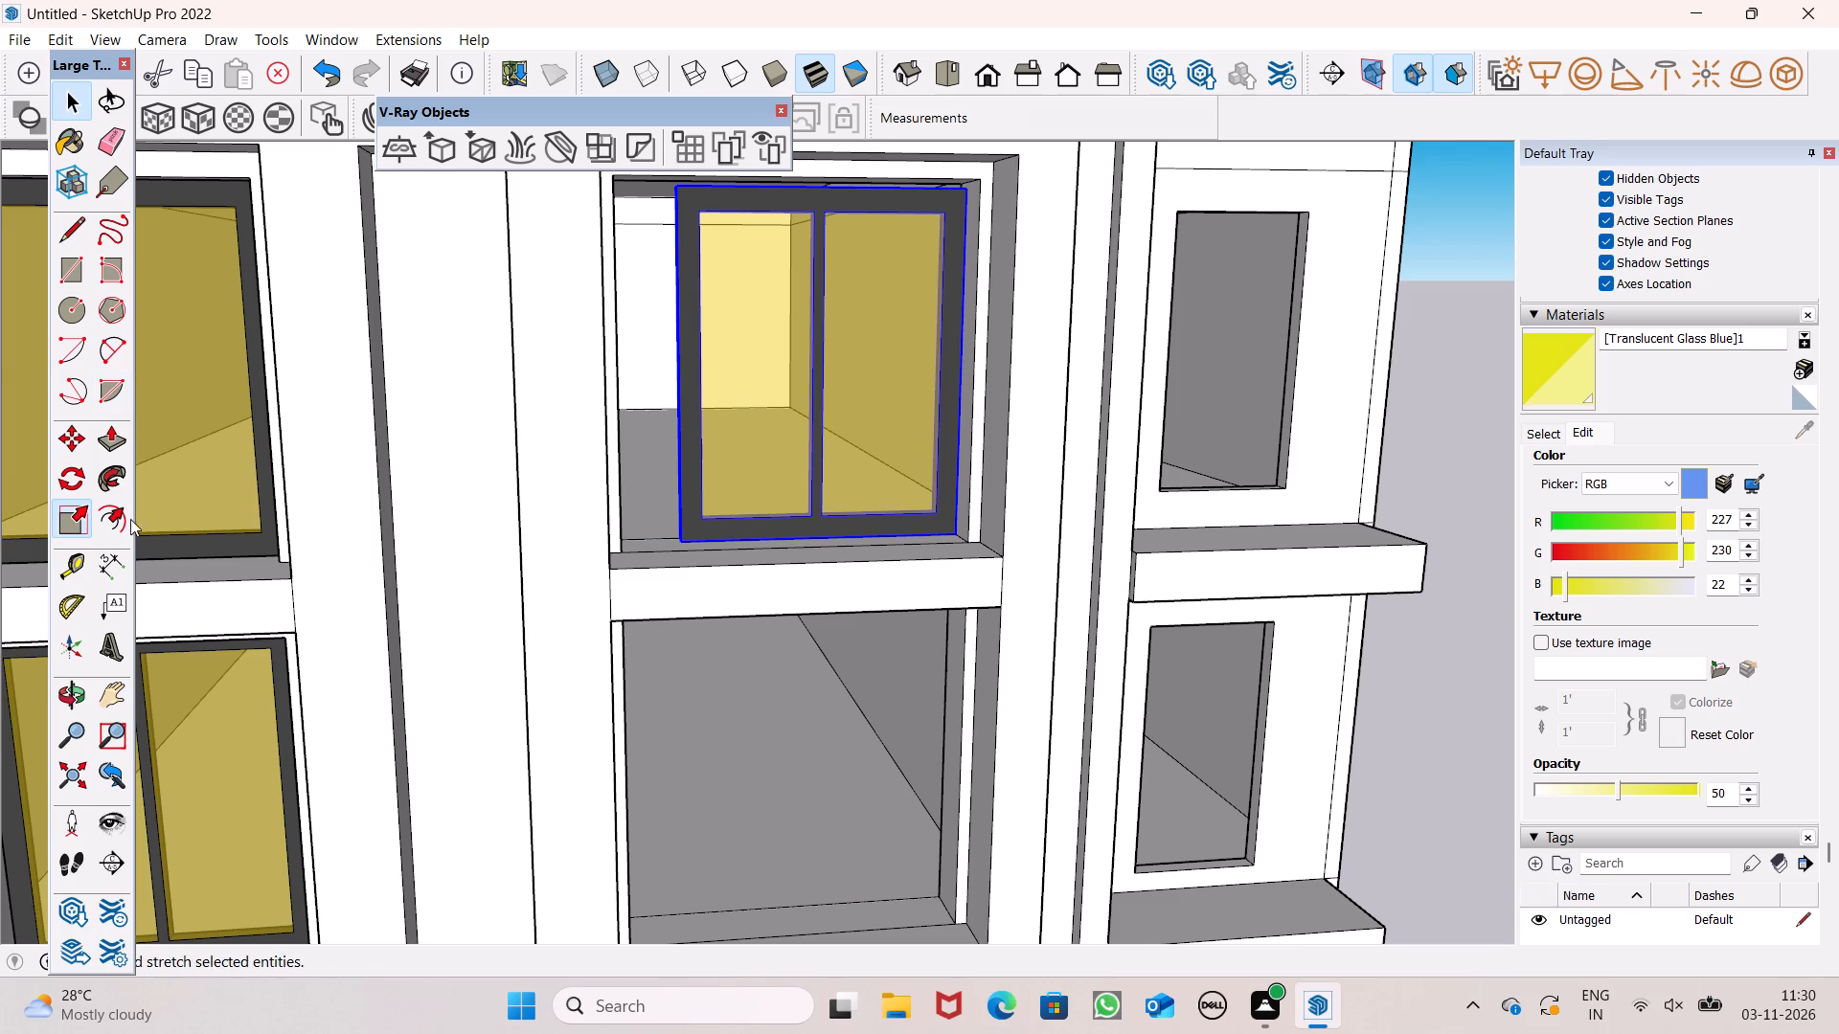
pyautogui.scroll(4, 535, 437)
pyautogui.moveTo(627, 432); pyautogui.dragTo(719, 533, button='middle')
pyautogui.scroll(5, 707, 400)
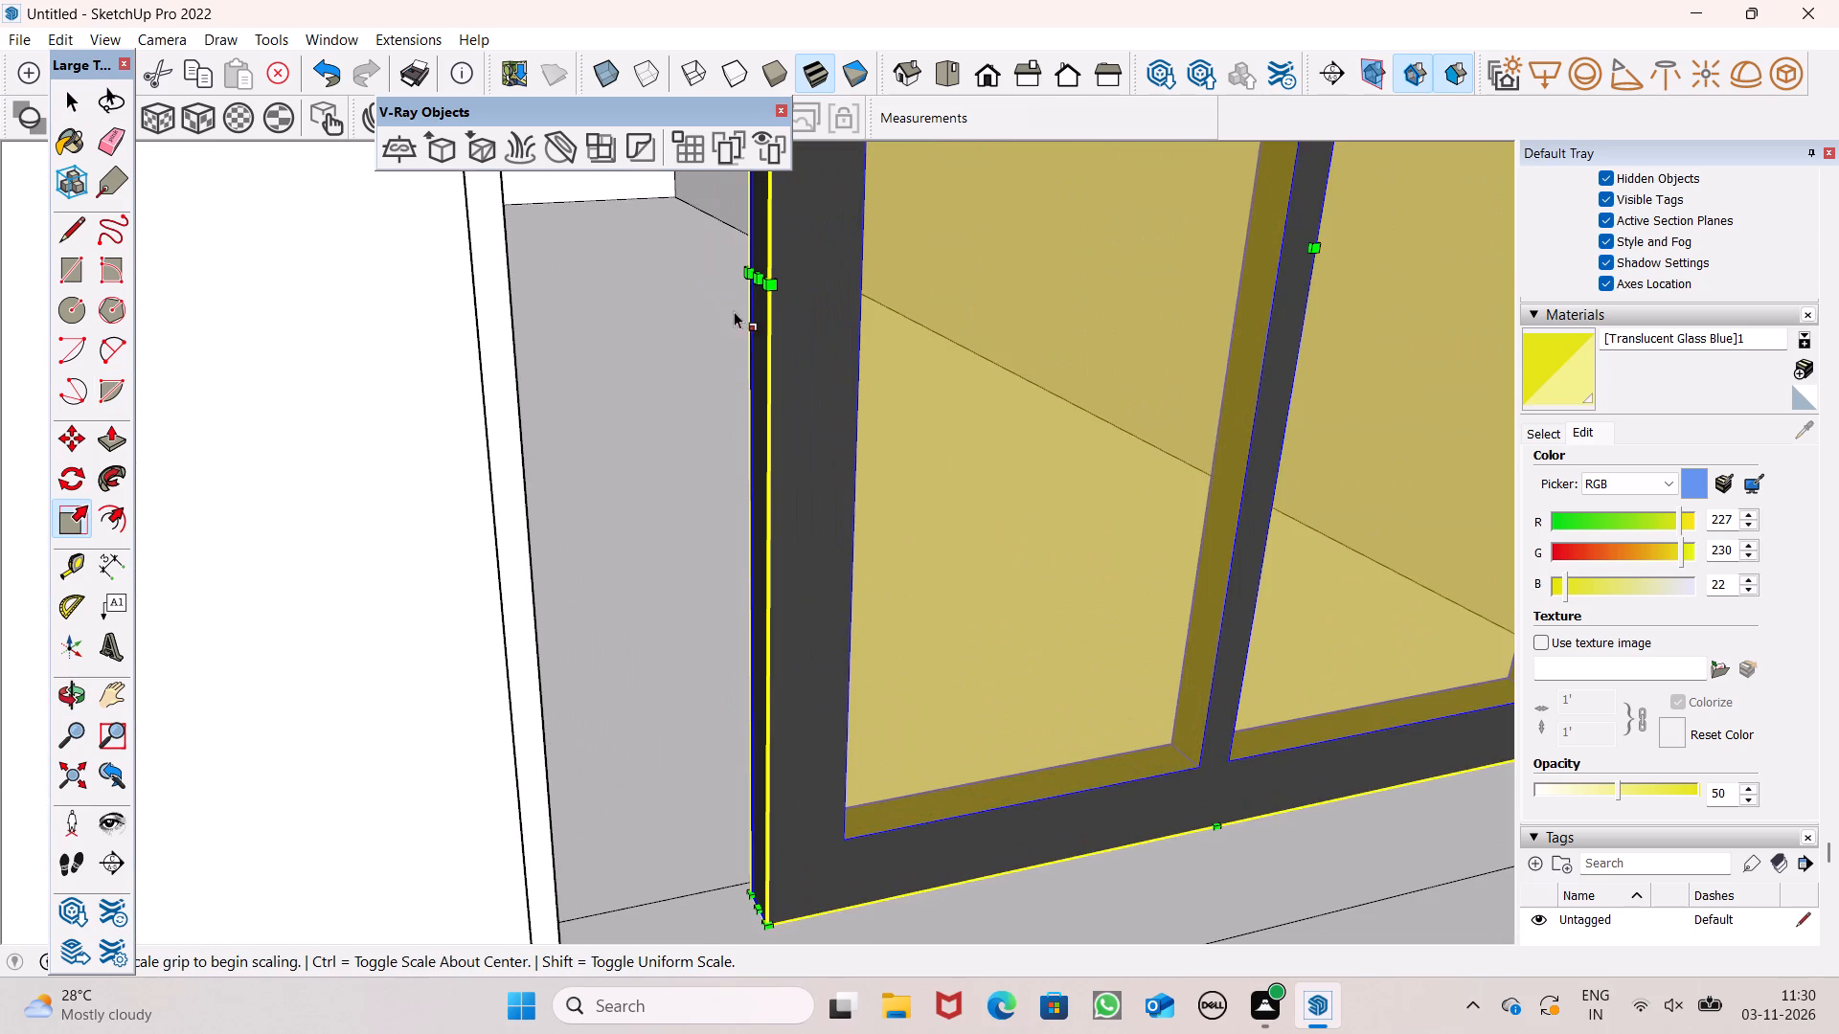
pyautogui.moveTo(760, 275); pyautogui.dragTo(610, 334)
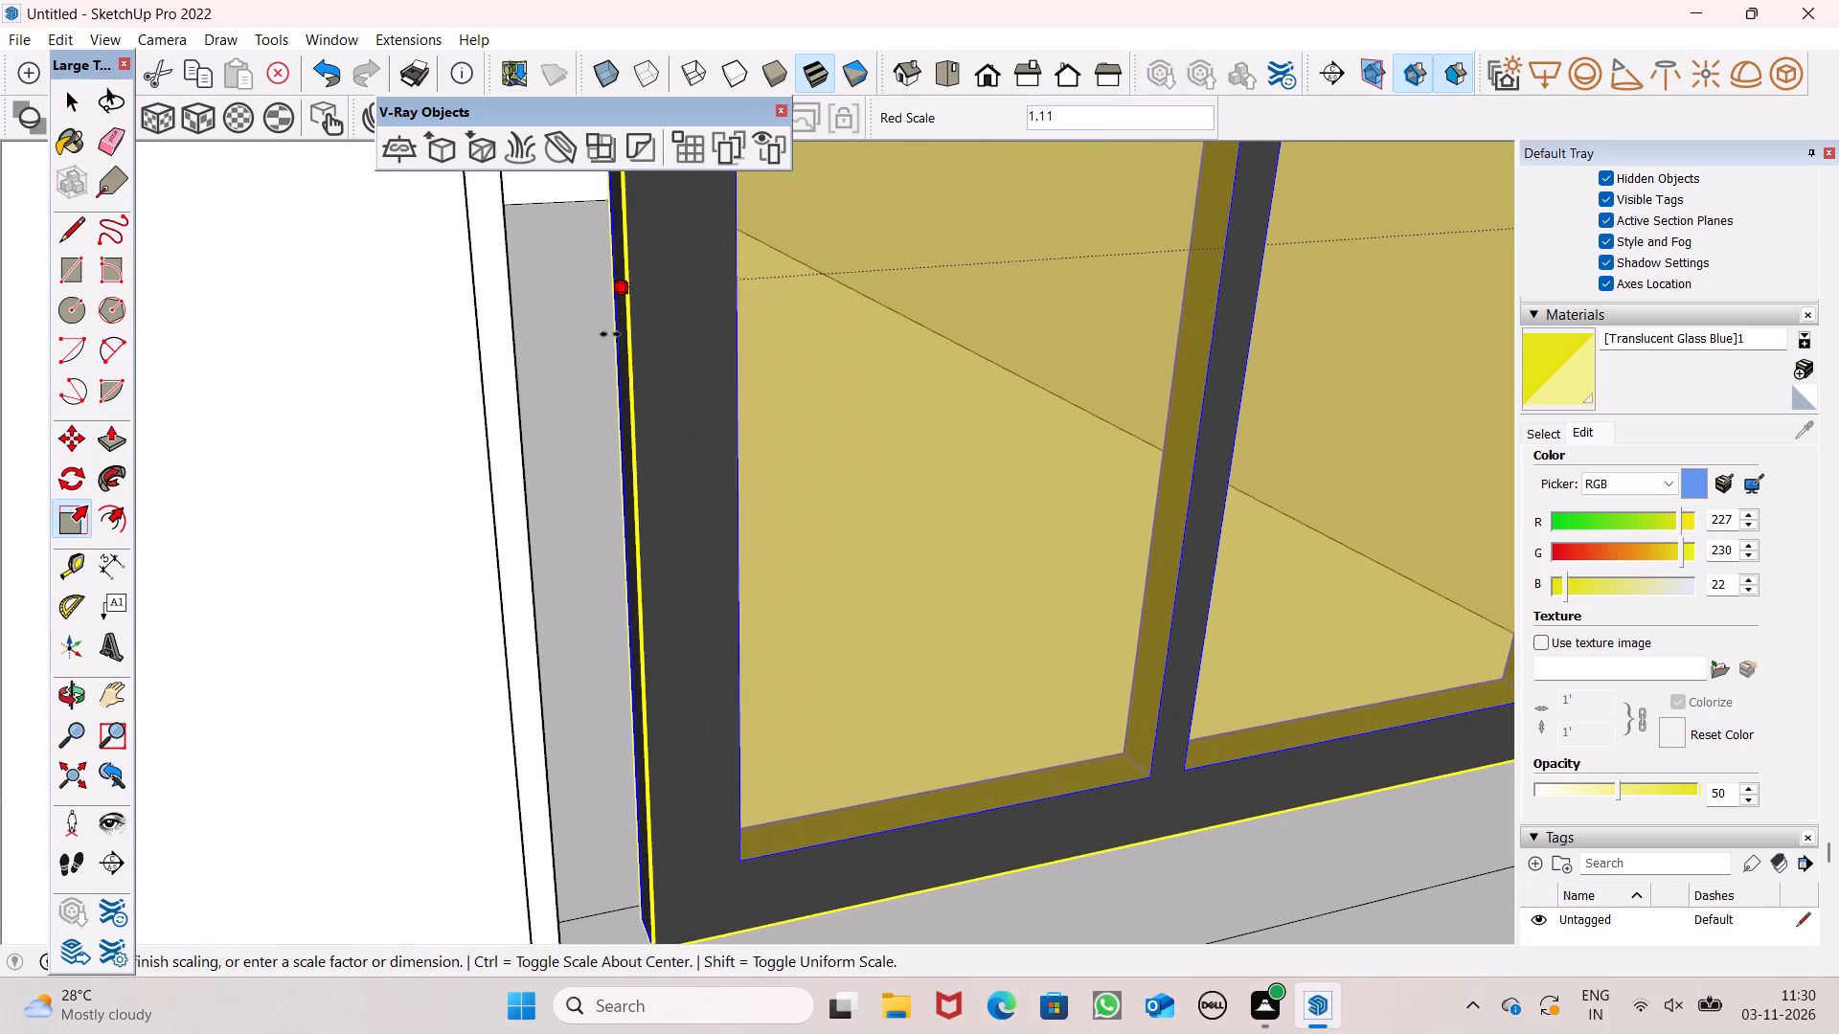
pyautogui.moveTo(610, 334); pyautogui.dragTo(511, 368)
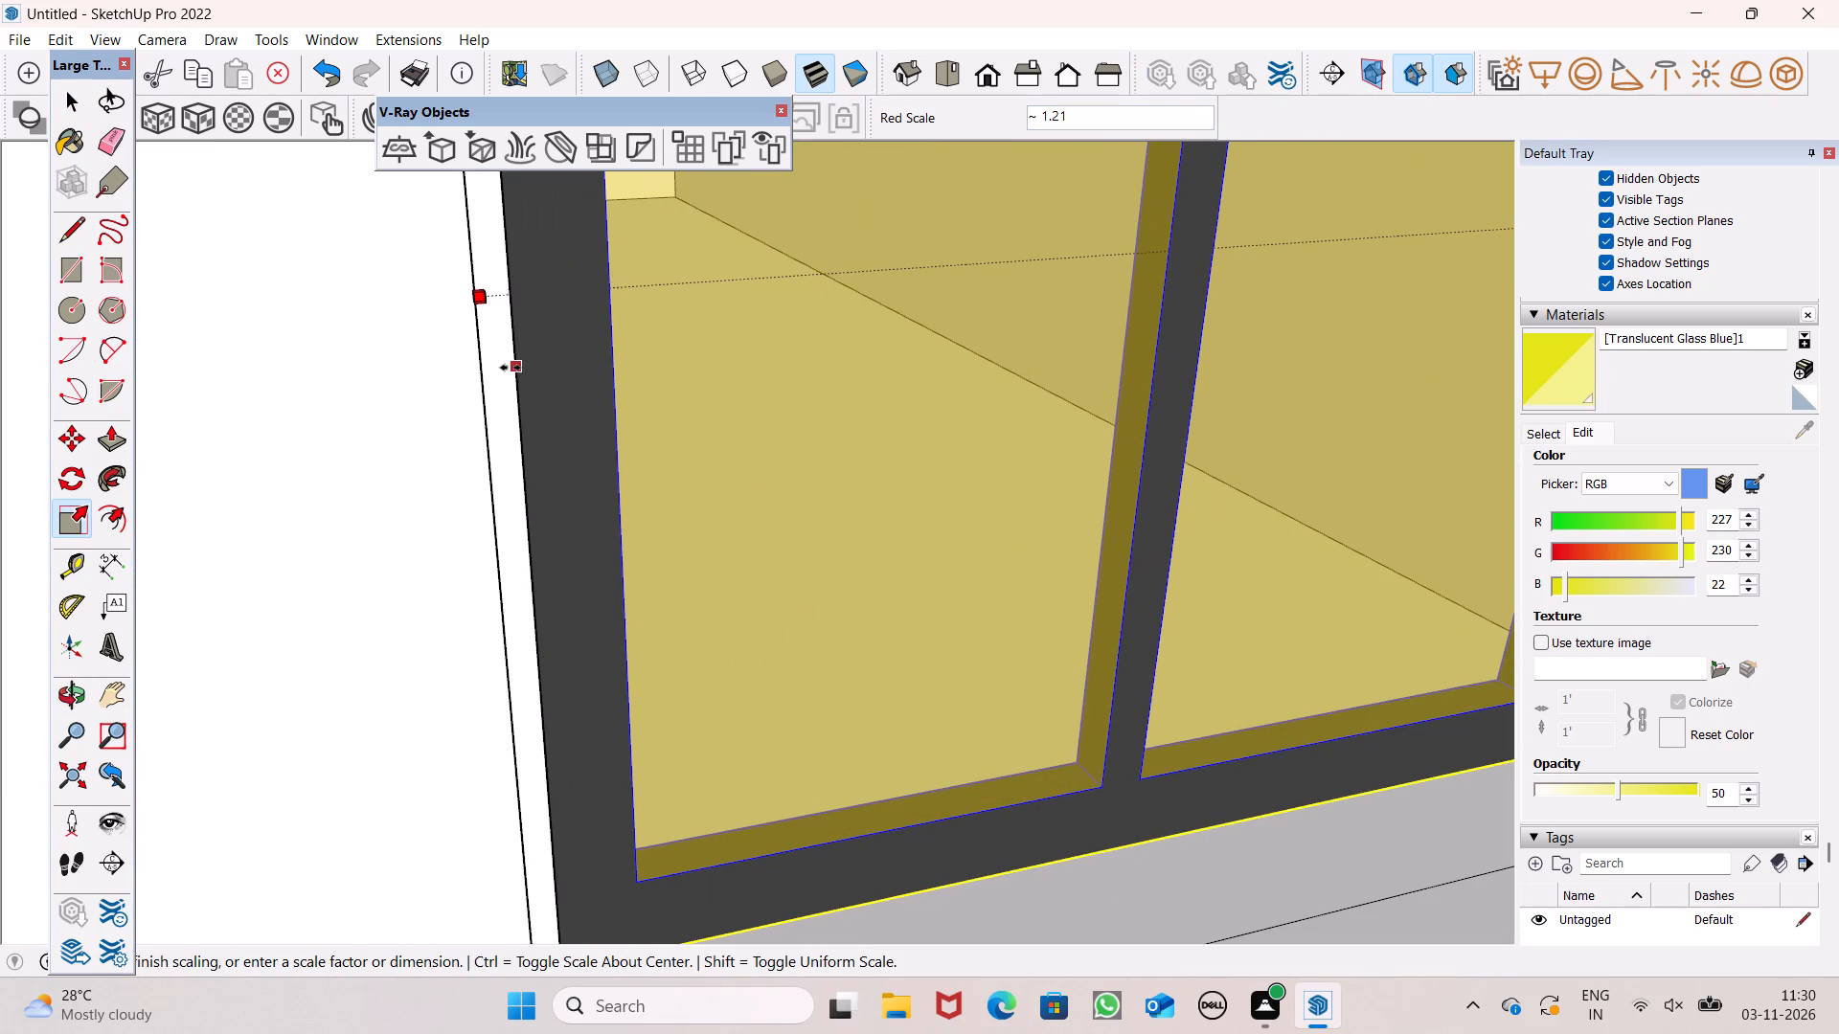
pyautogui.moveTo(511, 368); pyautogui.dragTo(513, 367)
# Scale the copied window's height up to the head of the top-floor opening, and clear the selection.
pyautogui.scroll(-5, 512, 375)
pyautogui.moveTo(602, 503); pyautogui.dragTo(455, 487, button='middle')
pyautogui.scroll(-6, 534, 505)
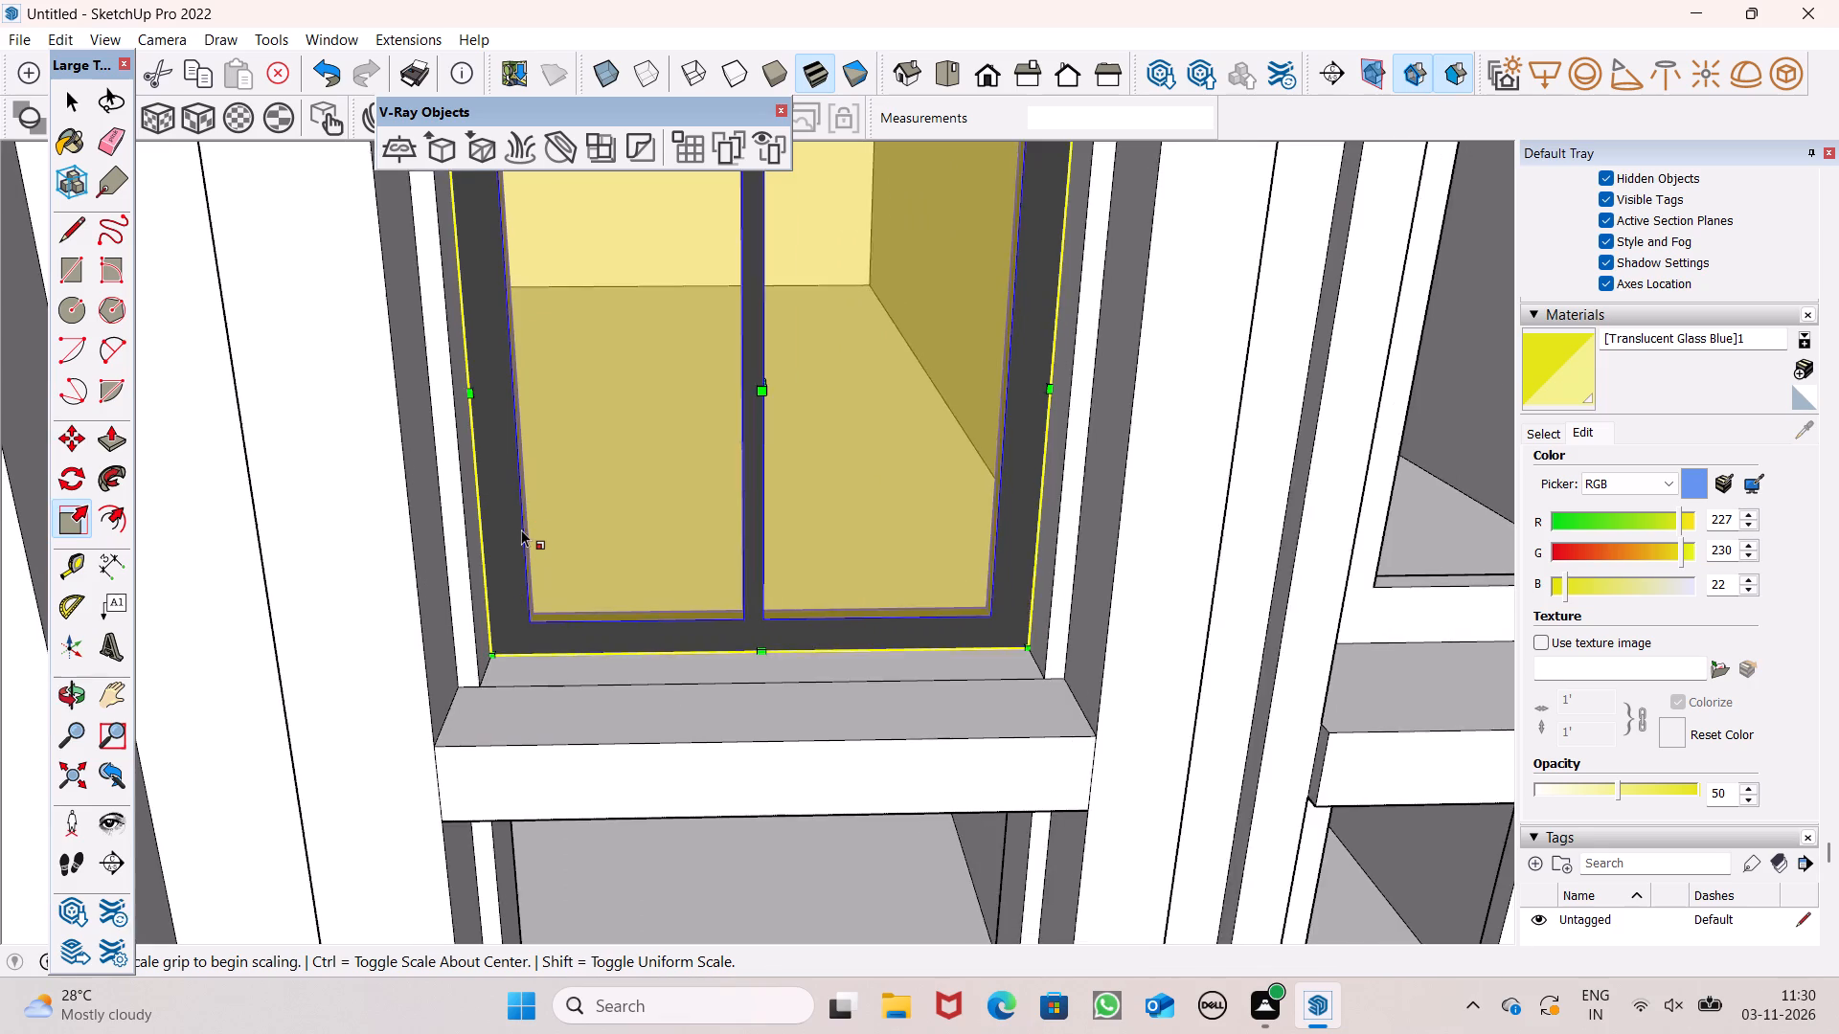
pyautogui.scroll(-6, 523, 531)
pyautogui.scroll(8, 620, 266)
pyautogui.moveTo(651, 325); pyautogui.dragTo(635, 139, button='middle')
pyautogui.scroll(10, 634, 139)
pyautogui.scroll(8, 706, 407)
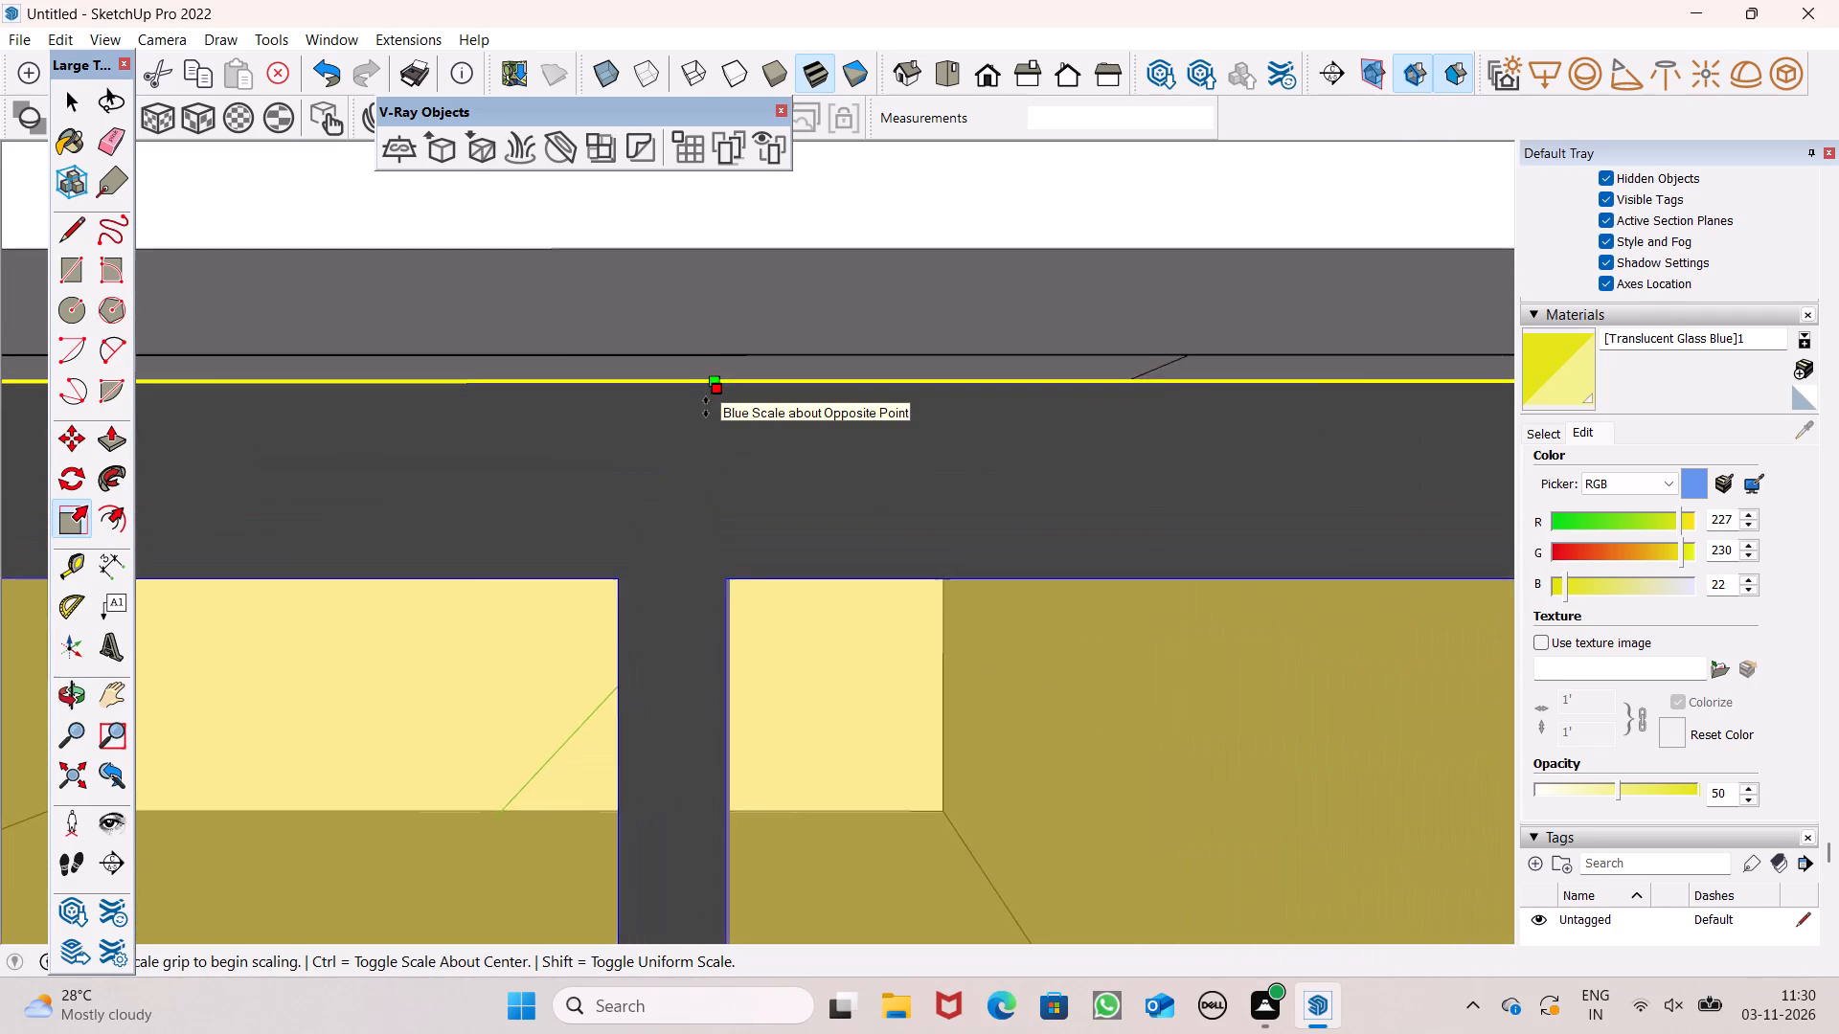
pyautogui.moveTo(715, 414); pyautogui.dragTo(683, 523, button='middle')
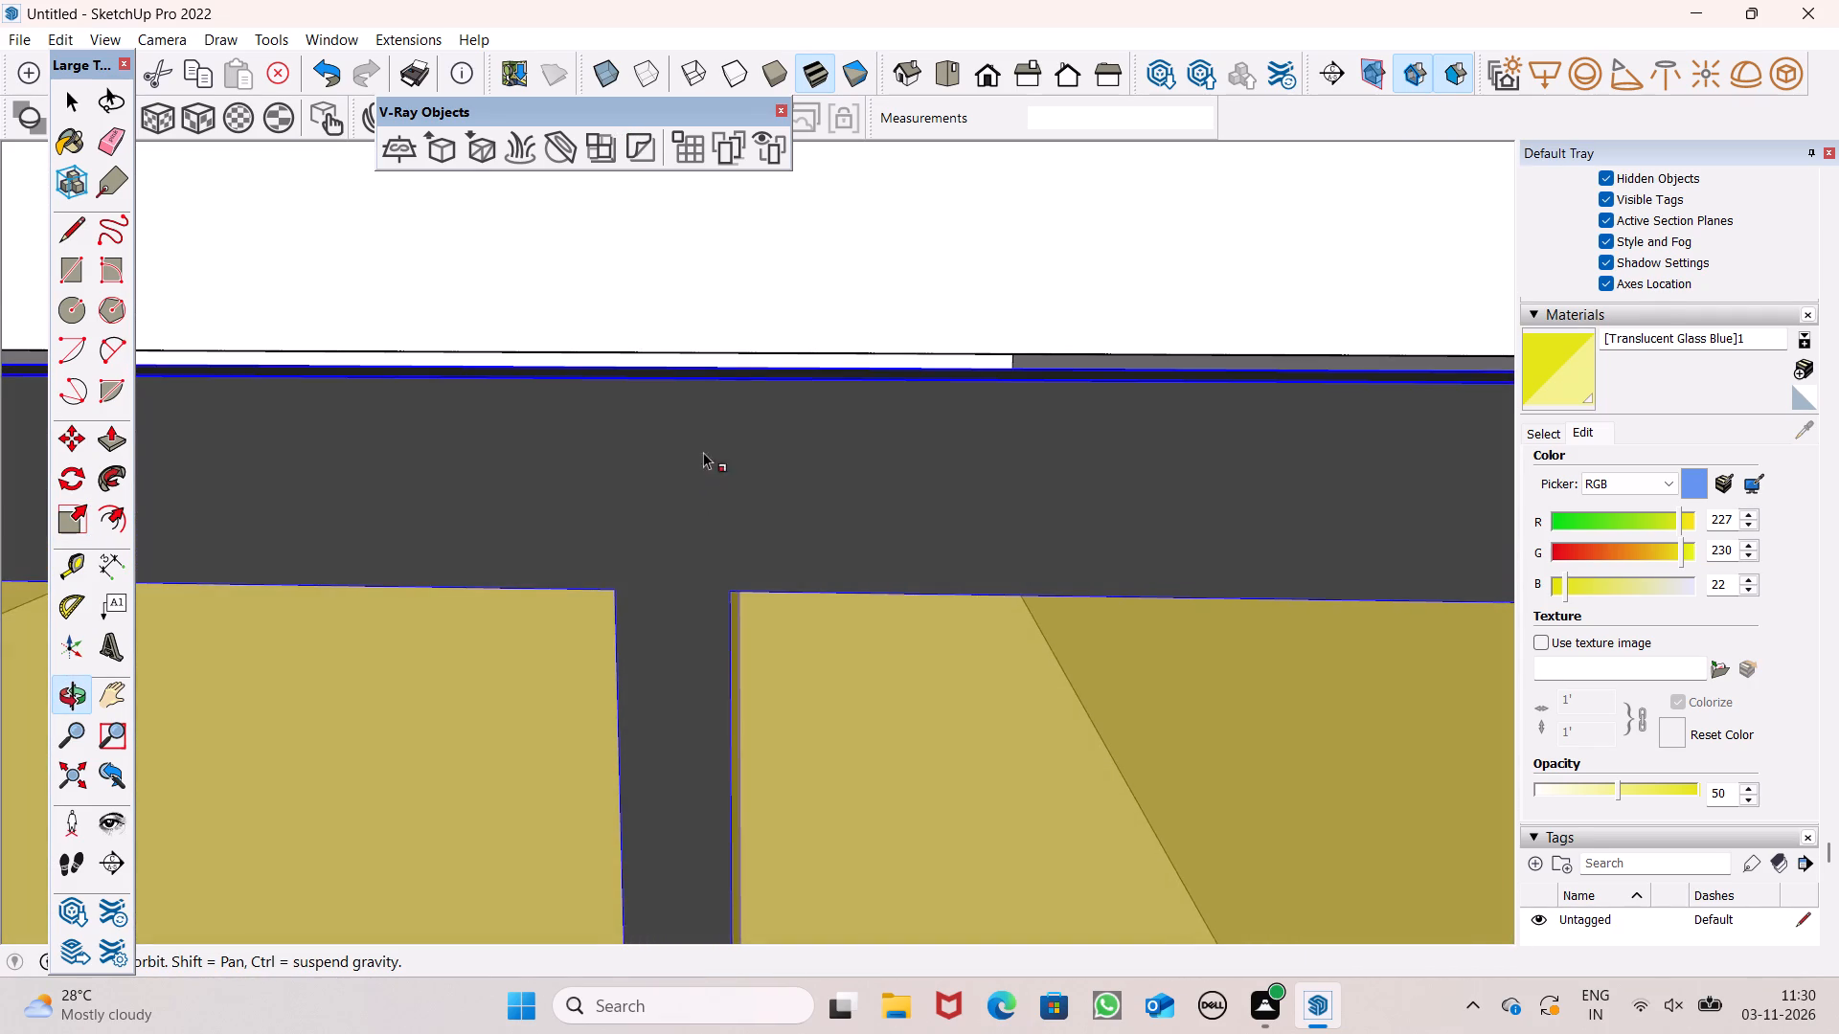
pyautogui.moveTo(729, 368); pyautogui.dragTo(728, 351)
pyautogui.scroll(-6, 682, 295)
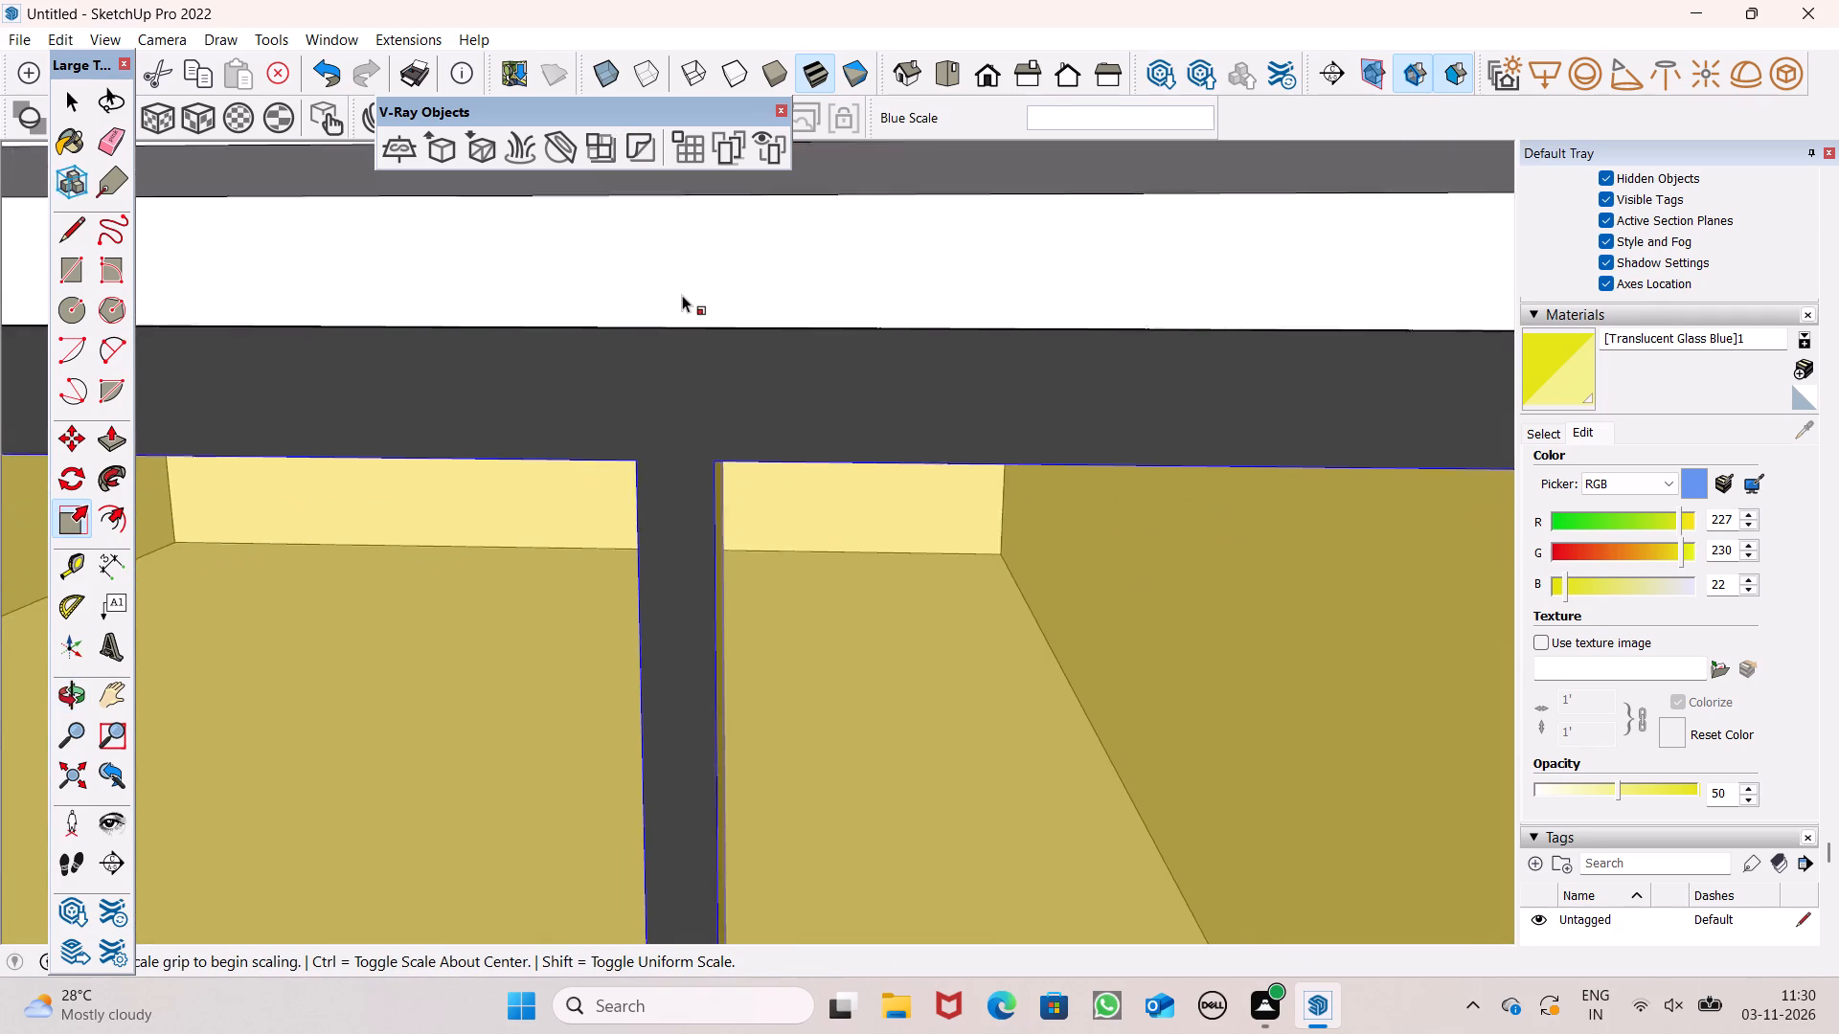
pyautogui.scroll(-10, 682, 295)
pyautogui.scroll(1, 709, 266)
pyautogui.scroll(-13, 713, 255)
pyautogui.scroll(-6, 668, 330)
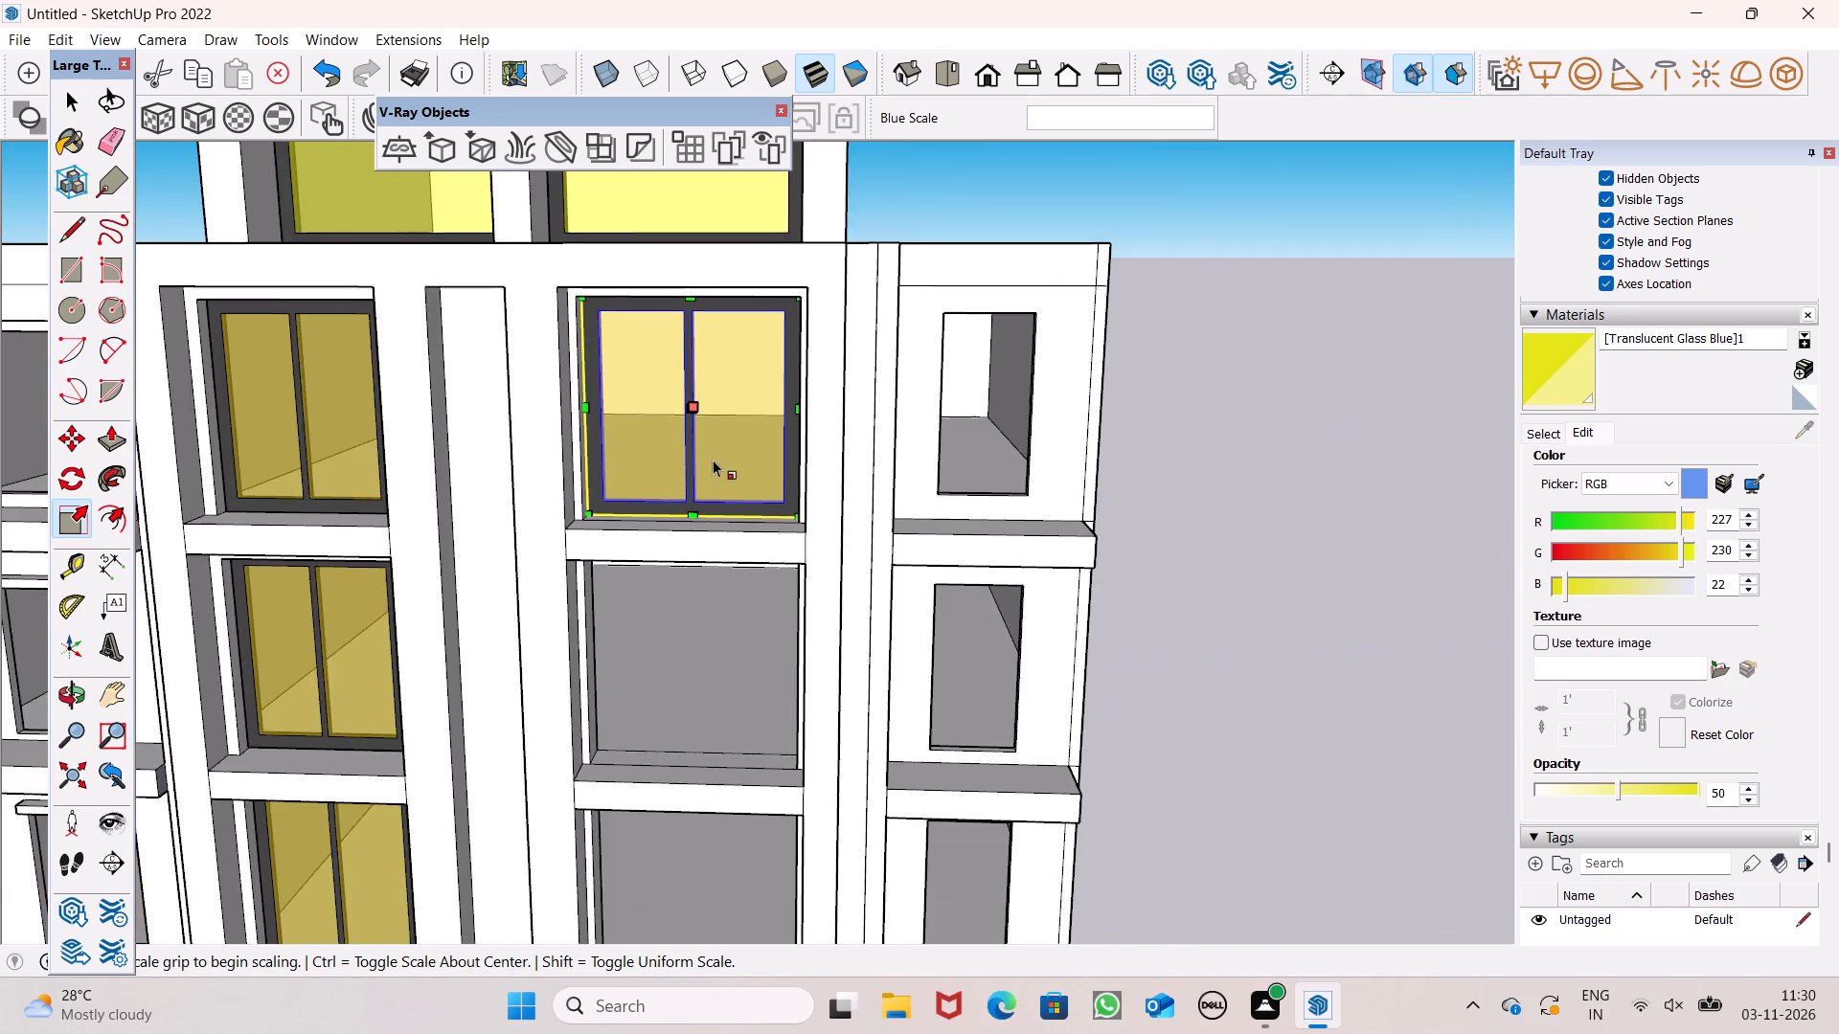
pyautogui.moveTo(715, 478); pyautogui.dragTo(787, 382, button='middle')
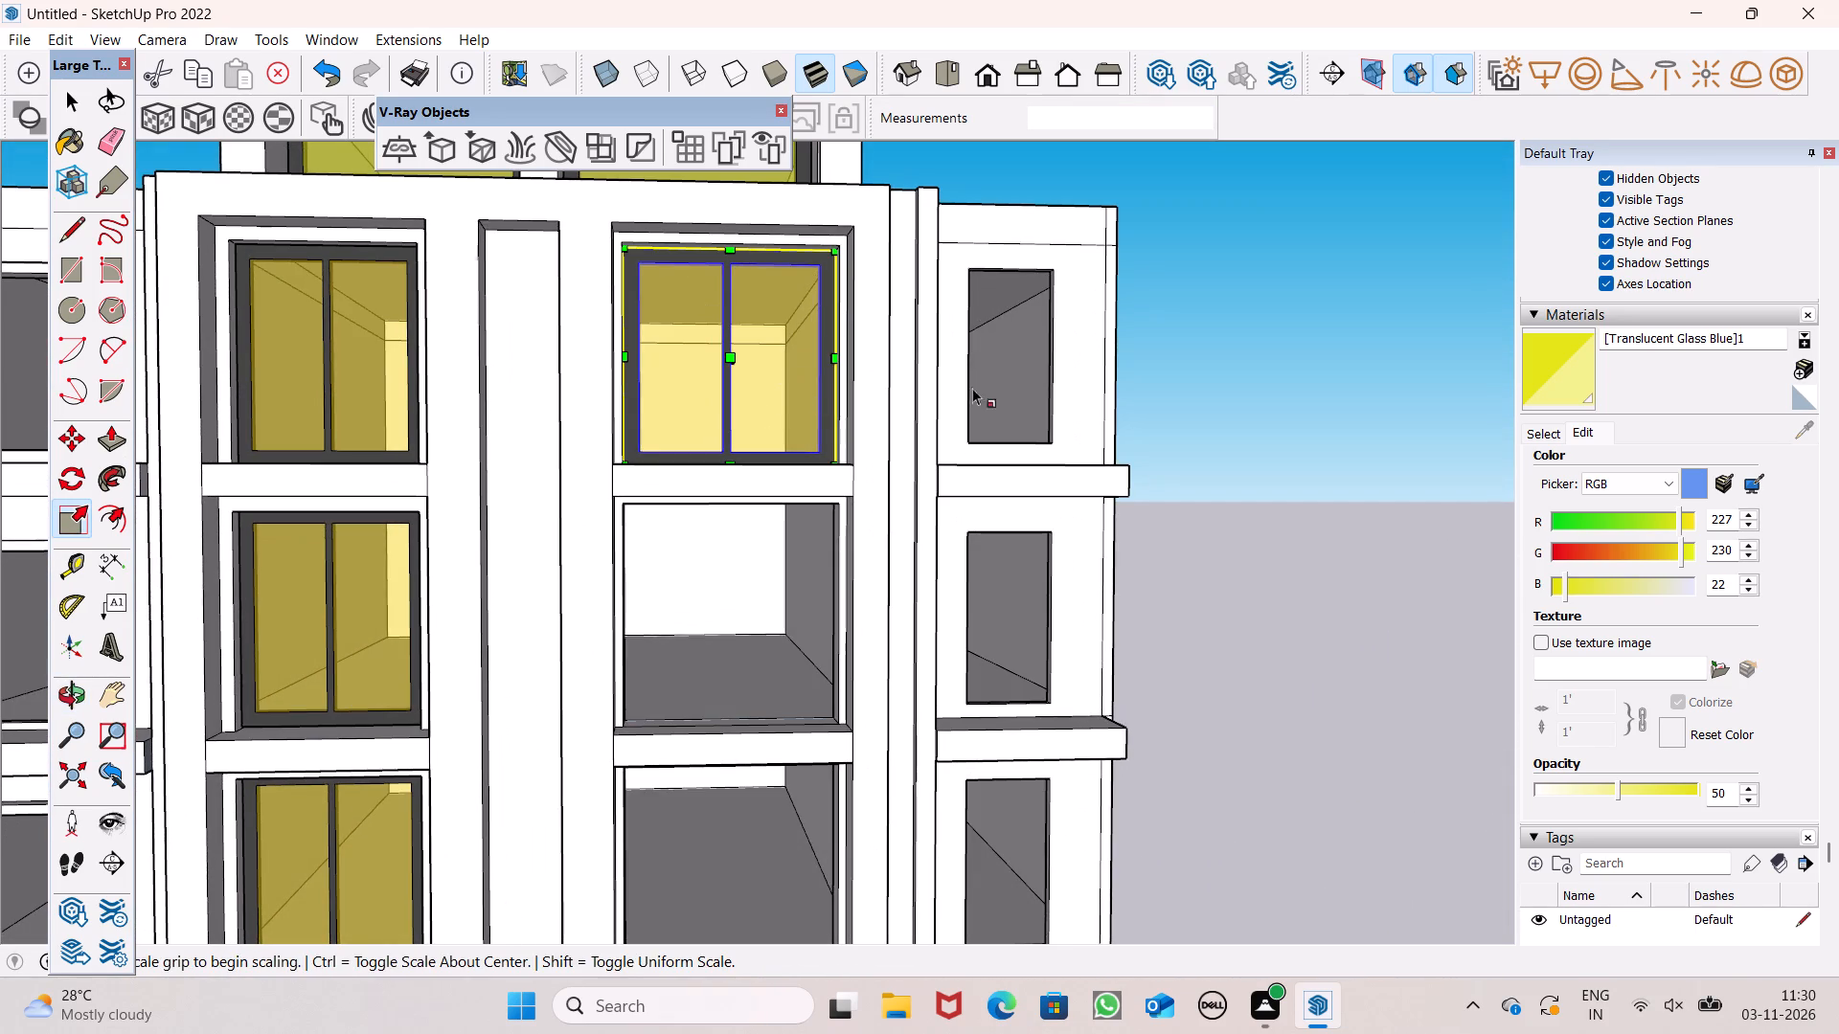
pyautogui.press('space')
pyautogui.click(1231, 335)
# Examine how the newly fitted top-floor window meets its sill, jambs and the head of the opening.
pyautogui.scroll(8, 654, 596)
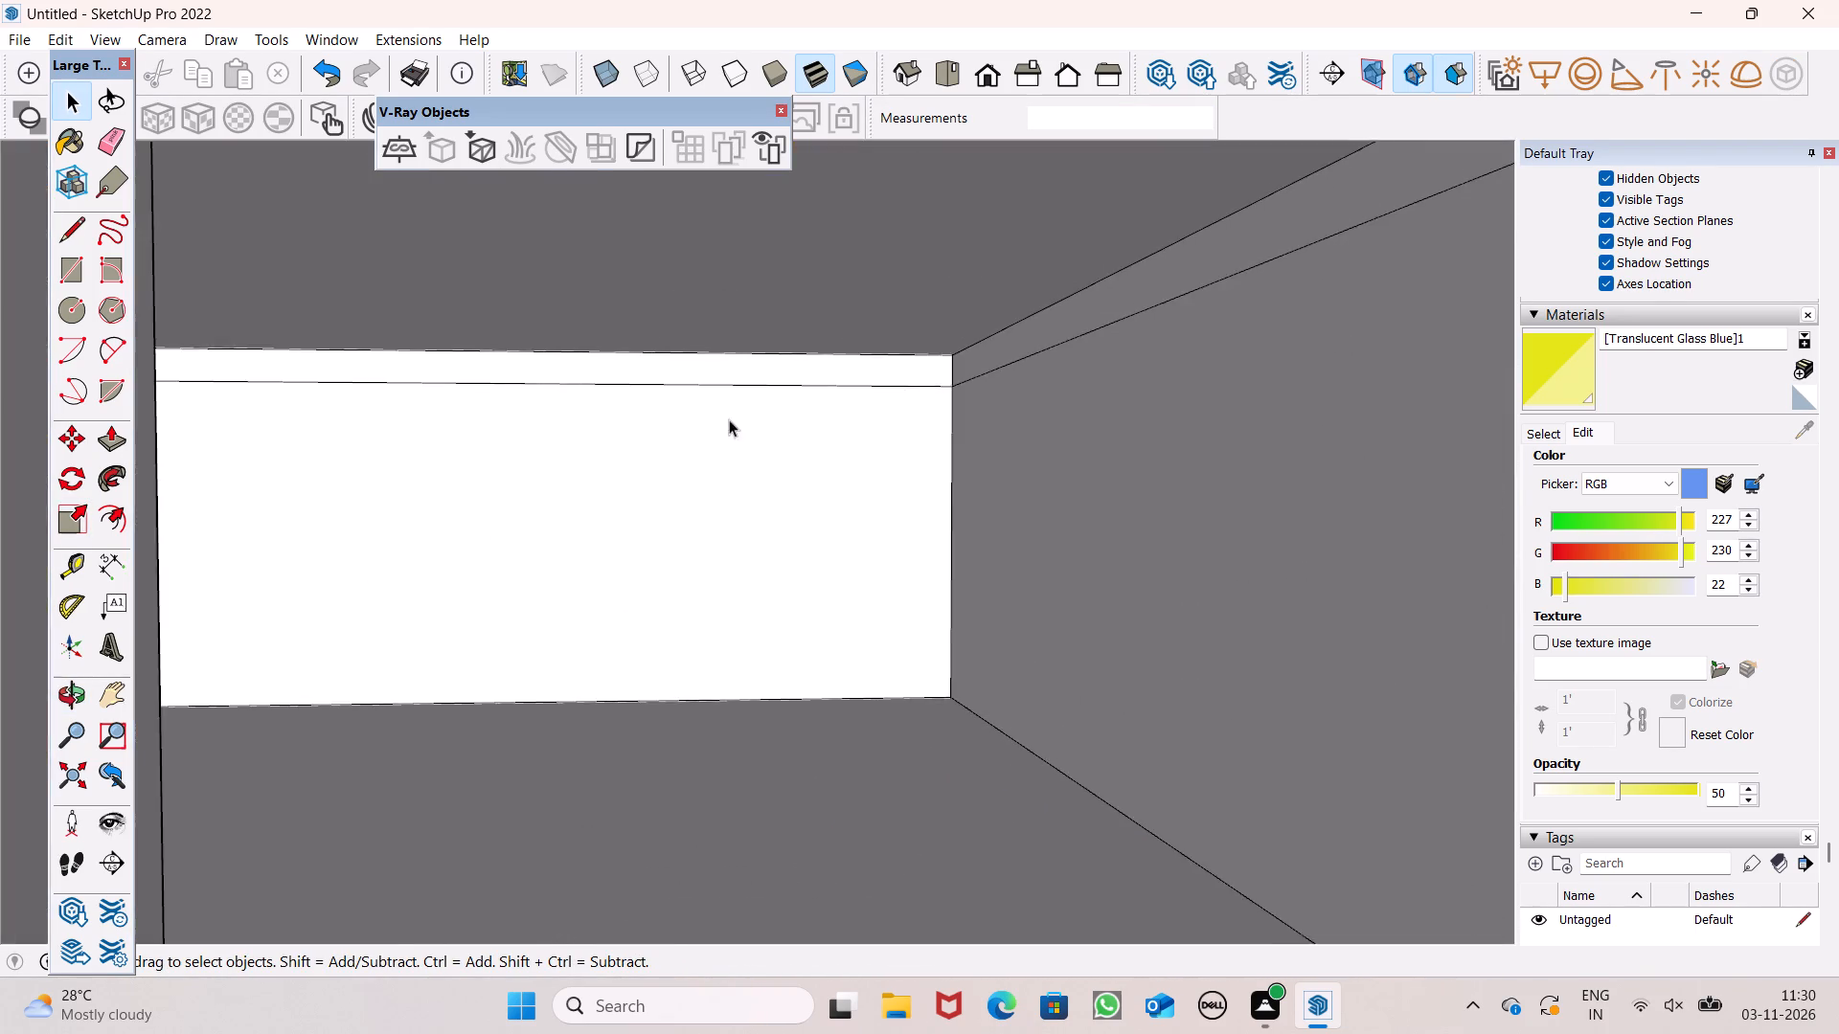
pyautogui.scroll(-12, 728, 426)
pyautogui.moveTo(719, 543); pyautogui.dragTo(635, 691, button='middle')
pyautogui.scroll(1, 650, 752)
pyautogui.scroll(6, 830, 299)
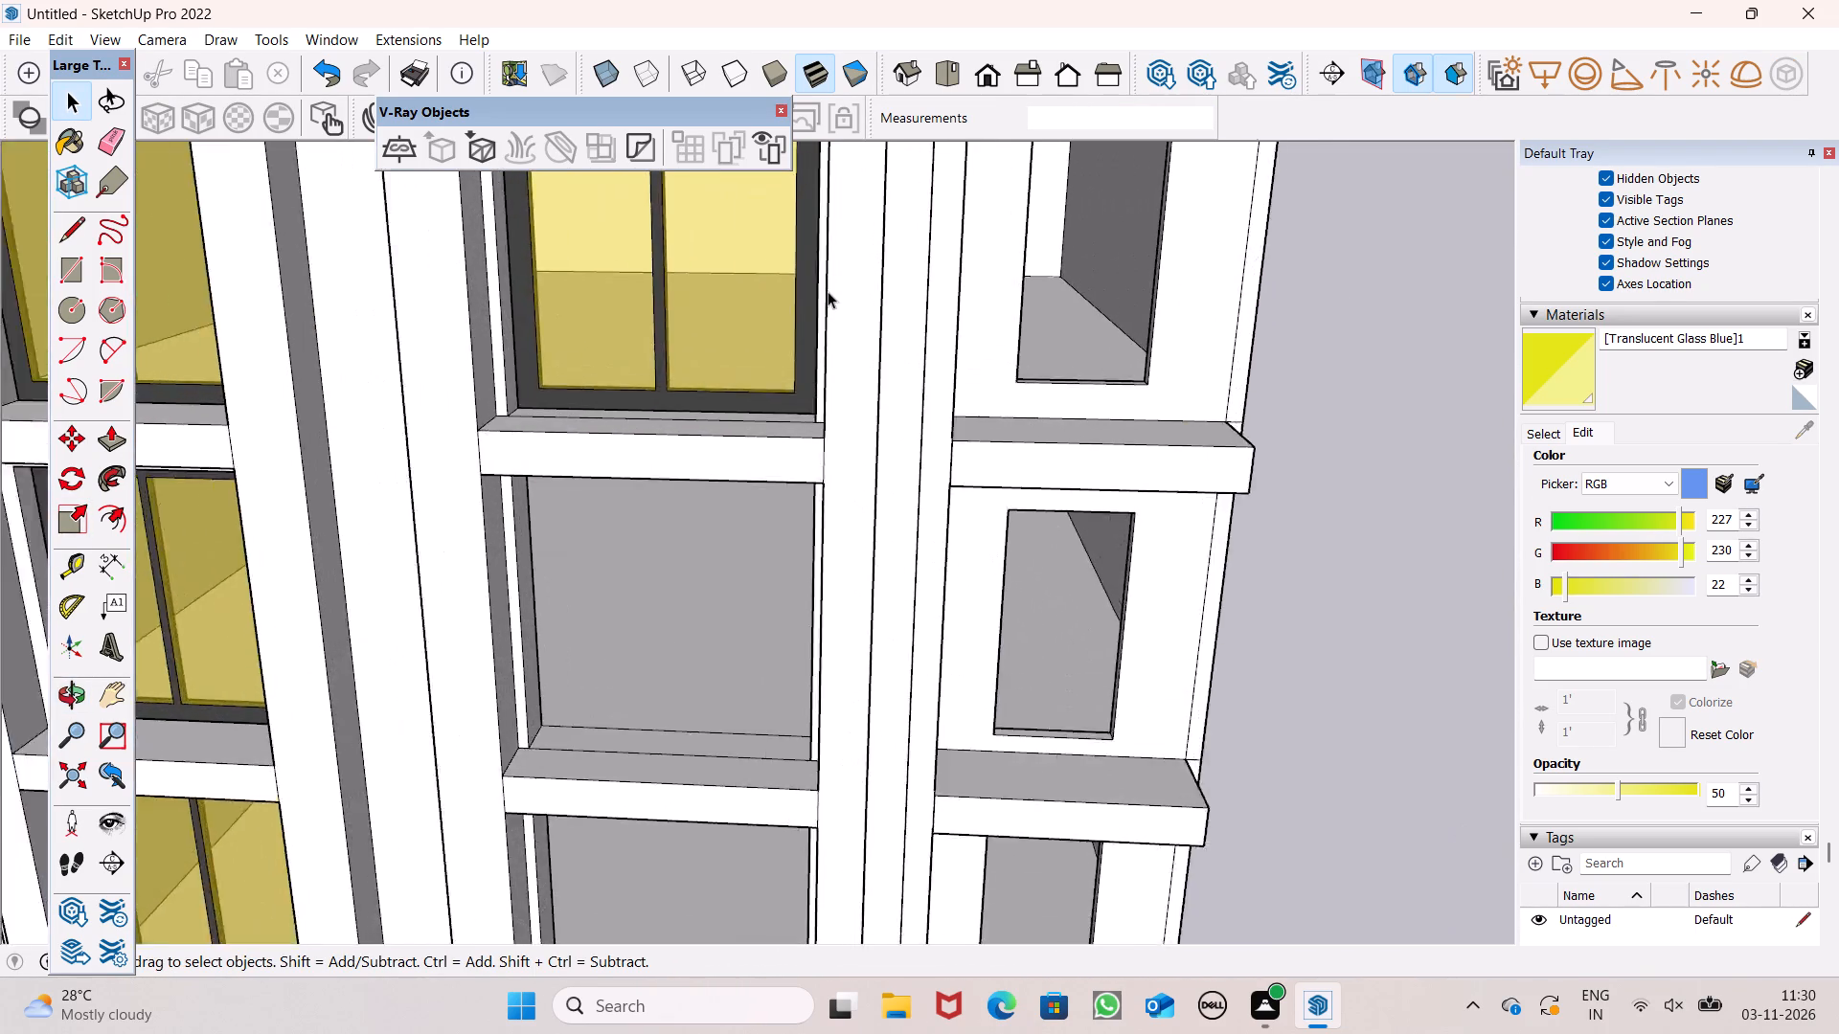
pyautogui.scroll(3, 828, 291)
pyautogui.scroll(7, 718, 367)
pyautogui.moveTo(604, 468); pyautogui.dragTo(749, 425, button='middle')
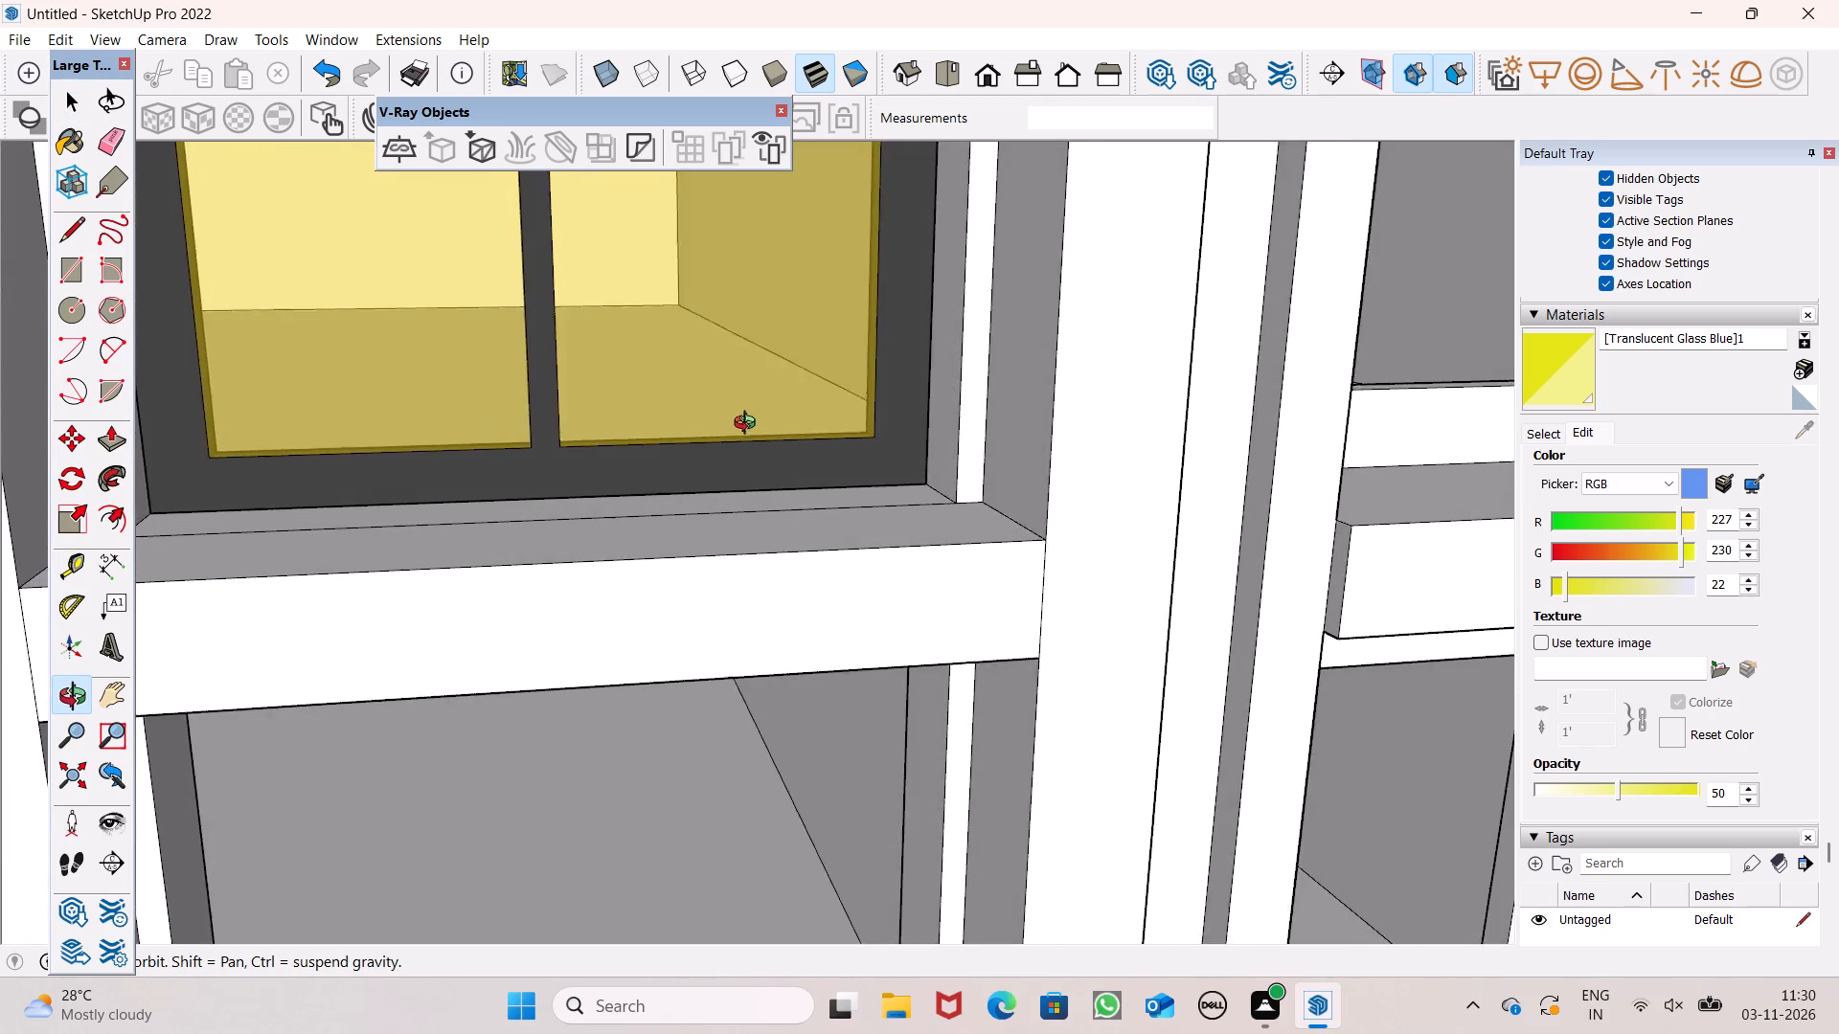
pyautogui.moveTo(749, 425); pyautogui.dragTo(640, 431, button='middle')
pyautogui.scroll(1, 619, 396)
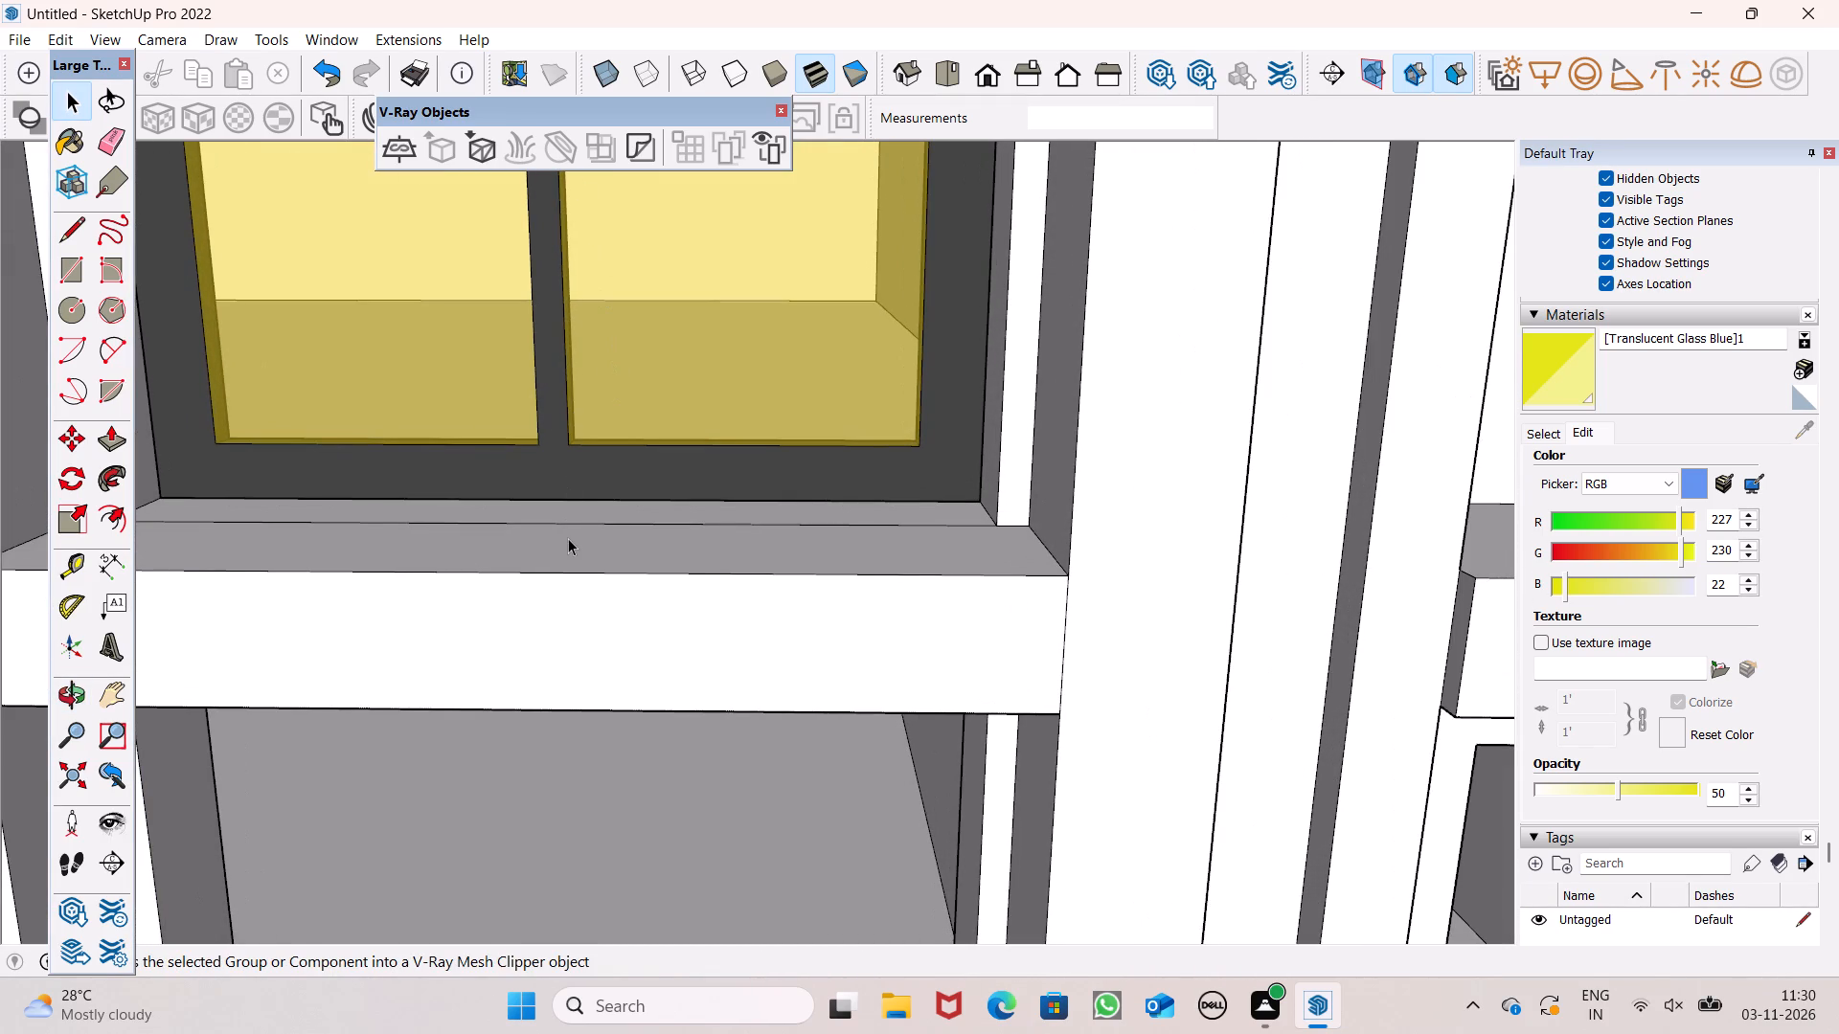
pyautogui.scroll(-12, 616, 387)
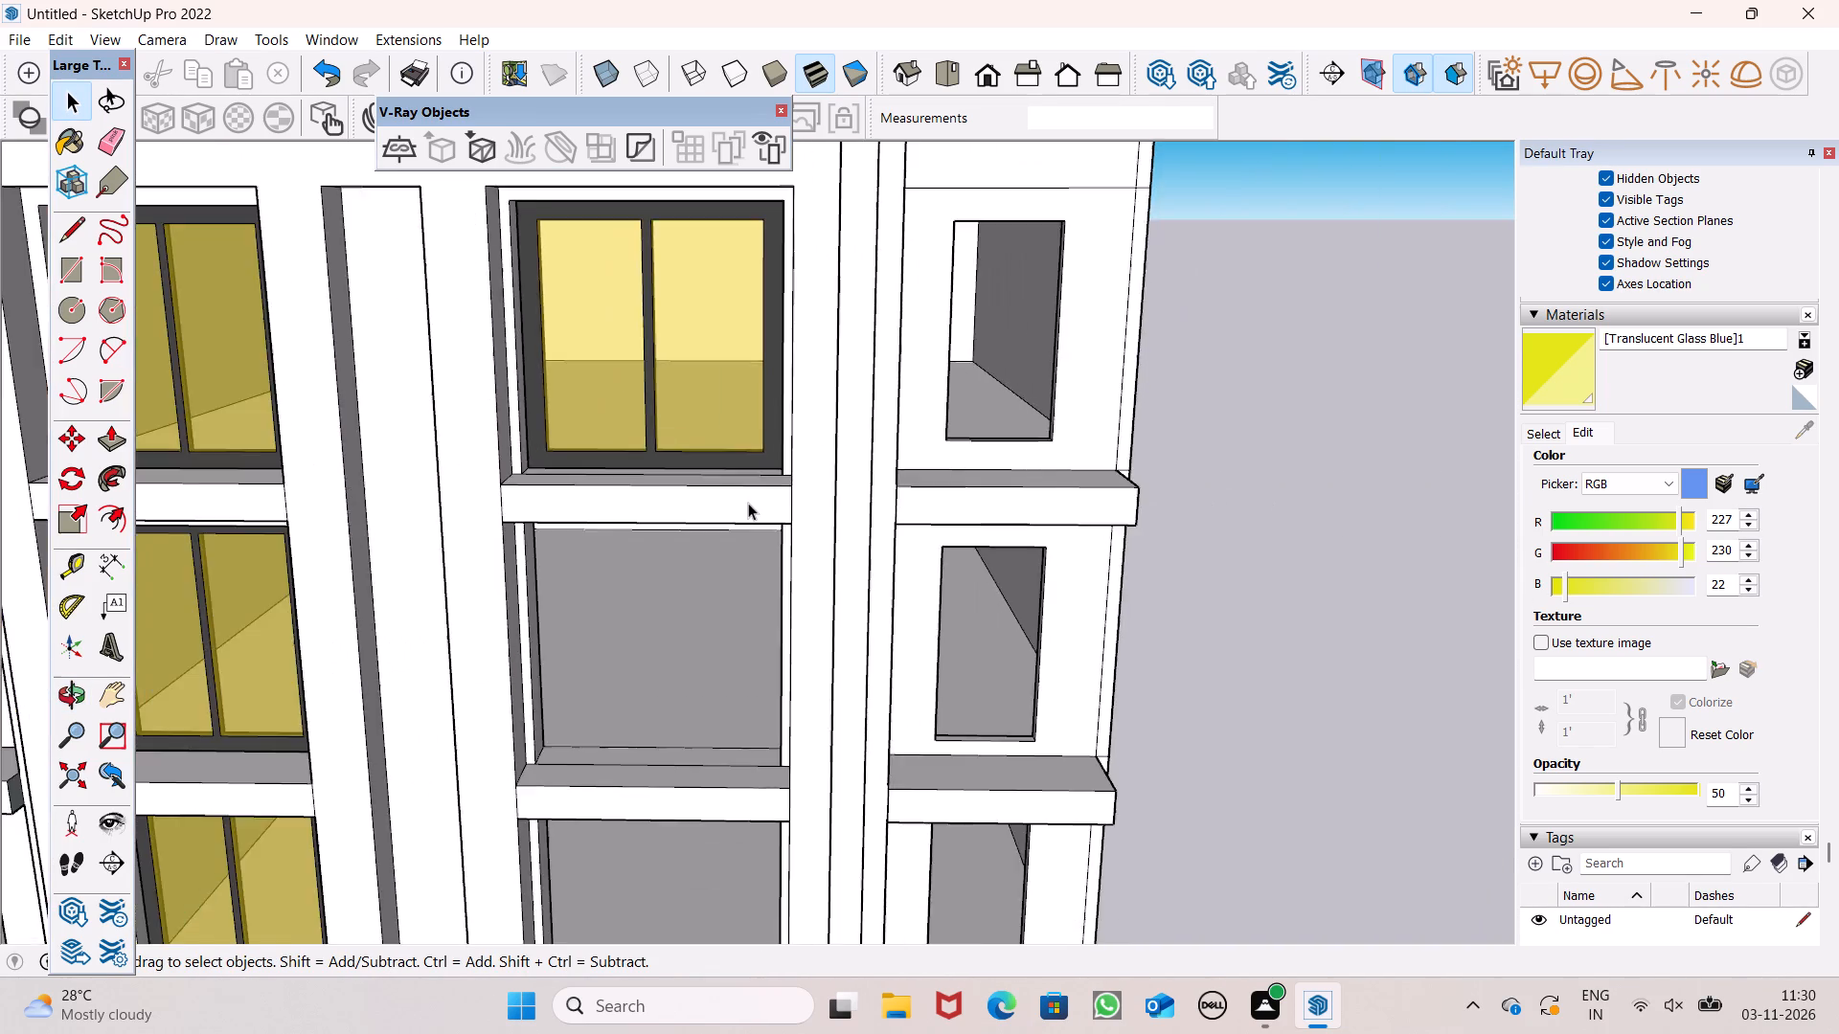
pyautogui.scroll(-5, 748, 503)
pyautogui.moveTo(739, 502); pyautogui.dragTo(744, 341, button='middle')
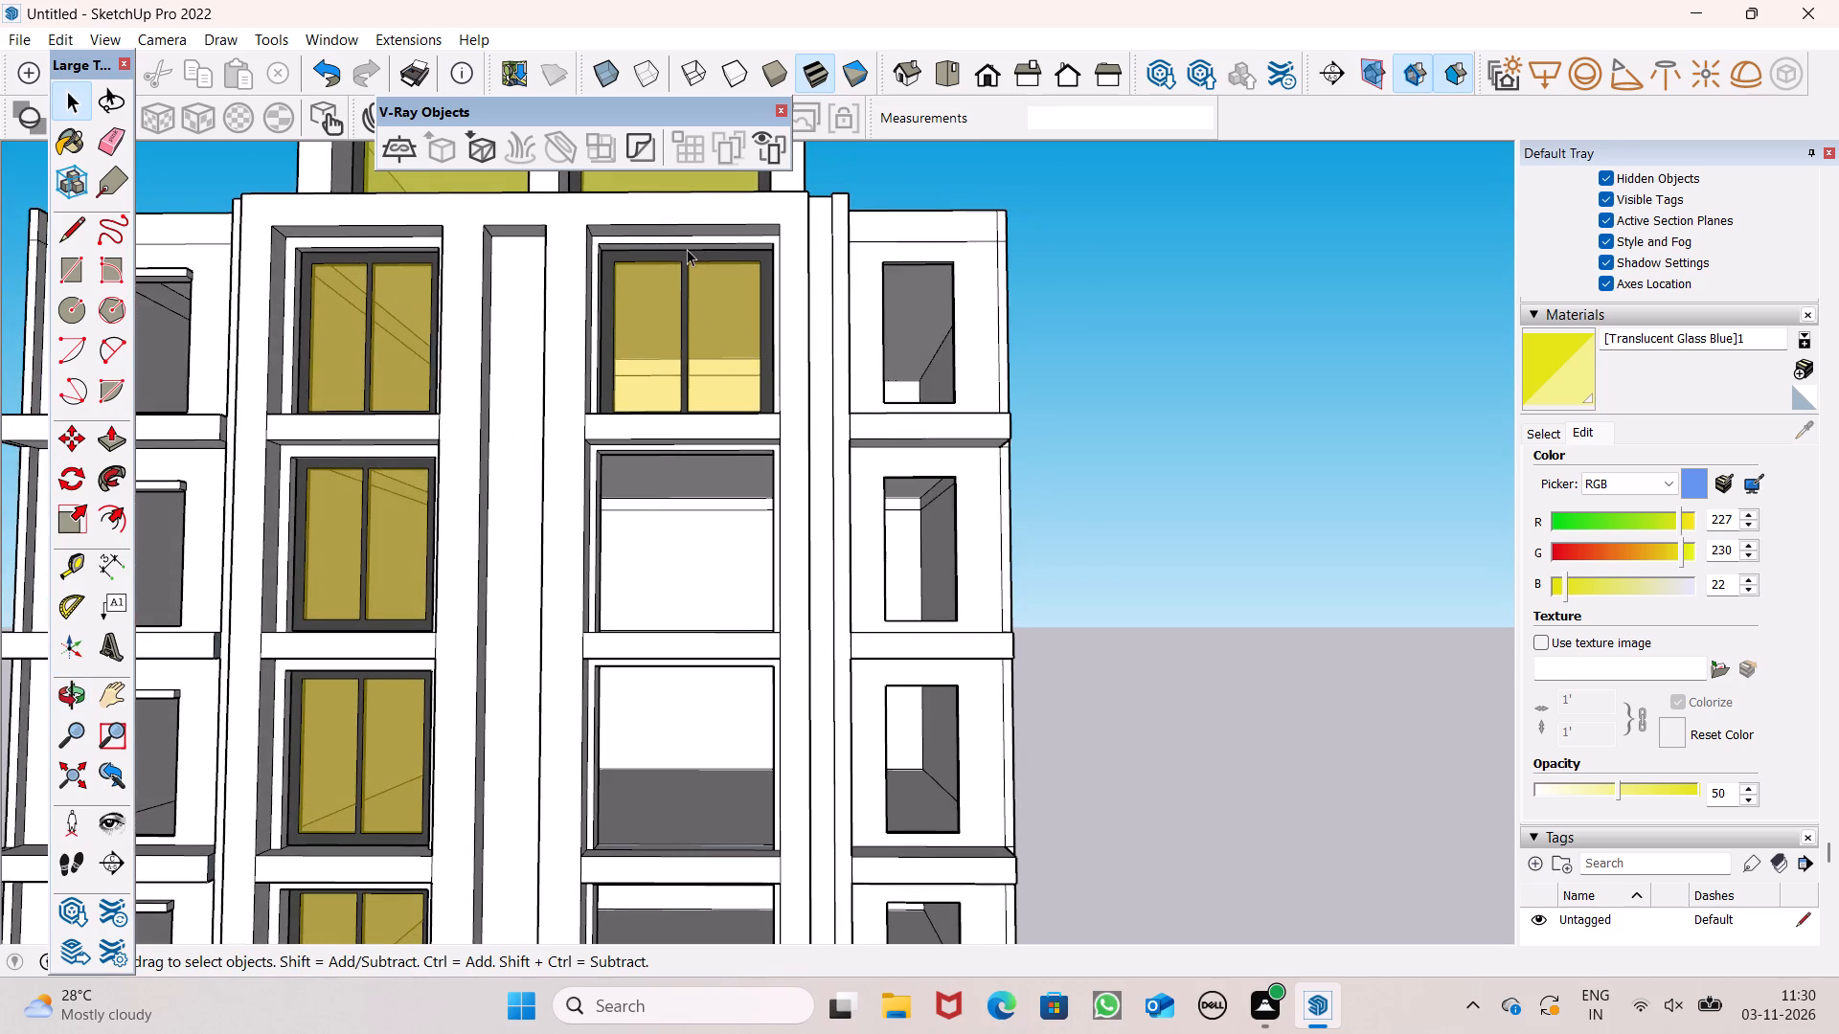
pyautogui.scroll(13, 691, 240)
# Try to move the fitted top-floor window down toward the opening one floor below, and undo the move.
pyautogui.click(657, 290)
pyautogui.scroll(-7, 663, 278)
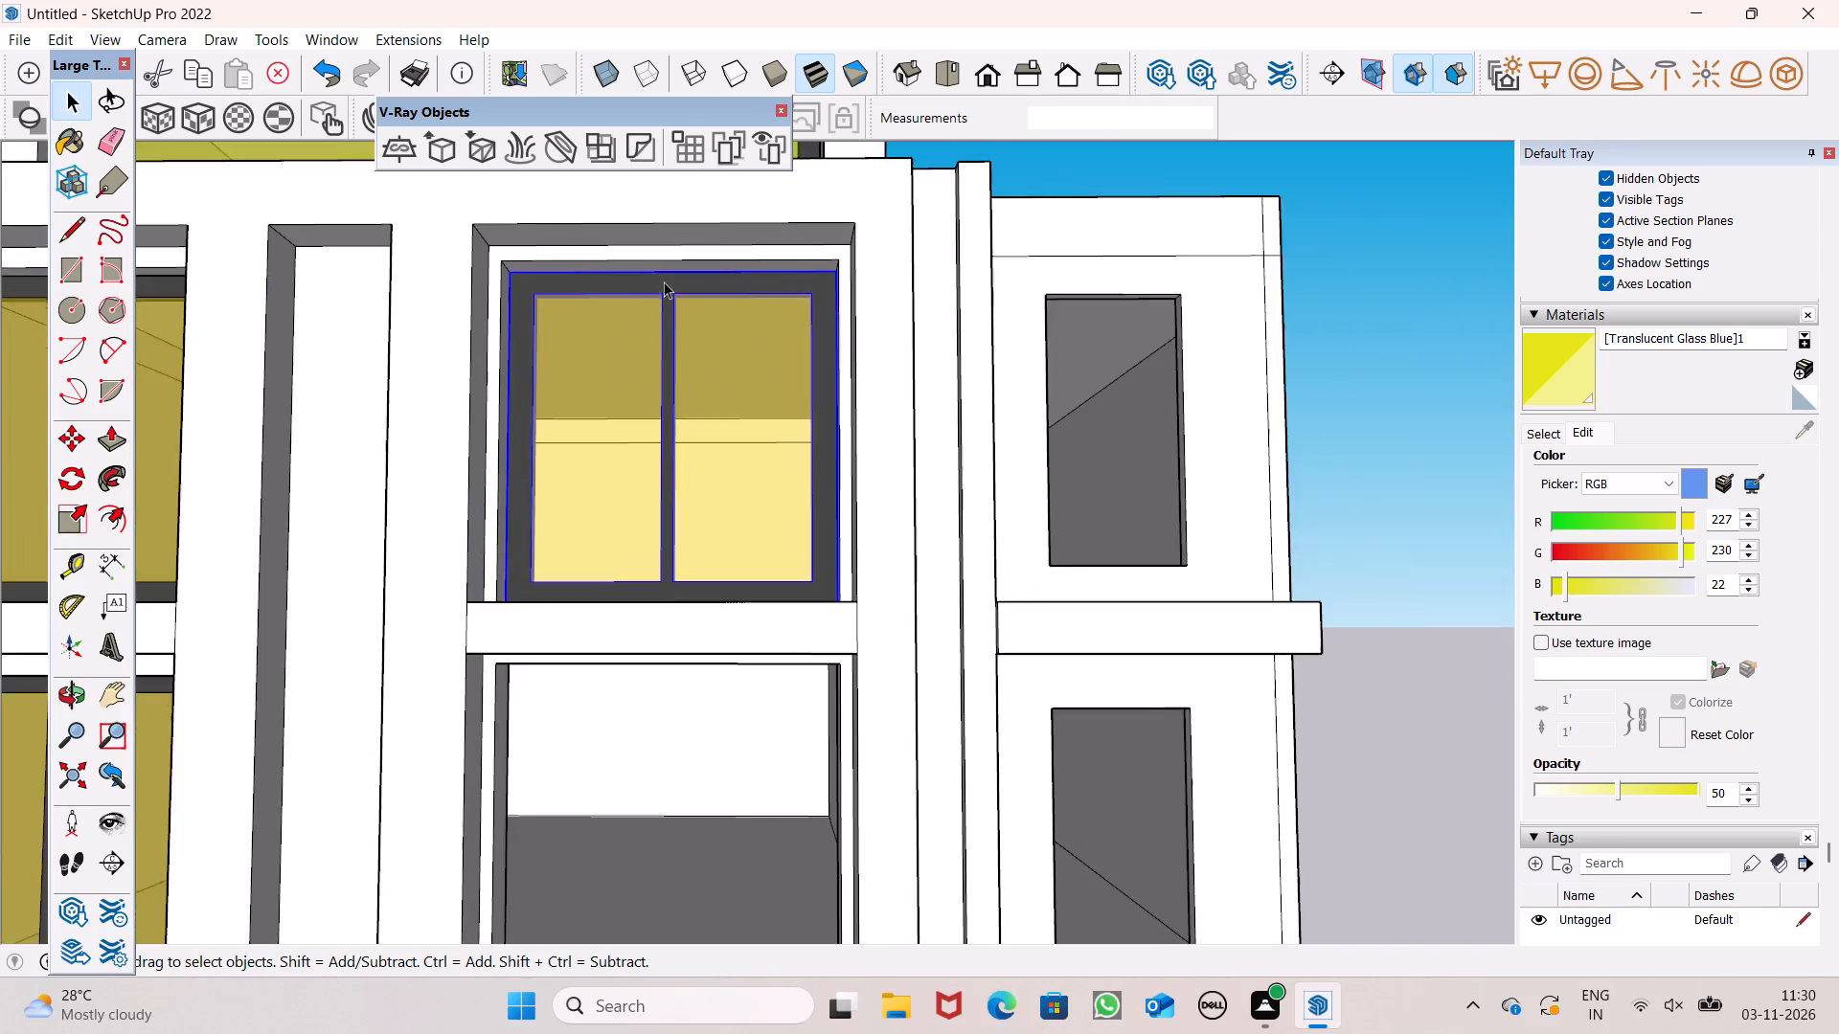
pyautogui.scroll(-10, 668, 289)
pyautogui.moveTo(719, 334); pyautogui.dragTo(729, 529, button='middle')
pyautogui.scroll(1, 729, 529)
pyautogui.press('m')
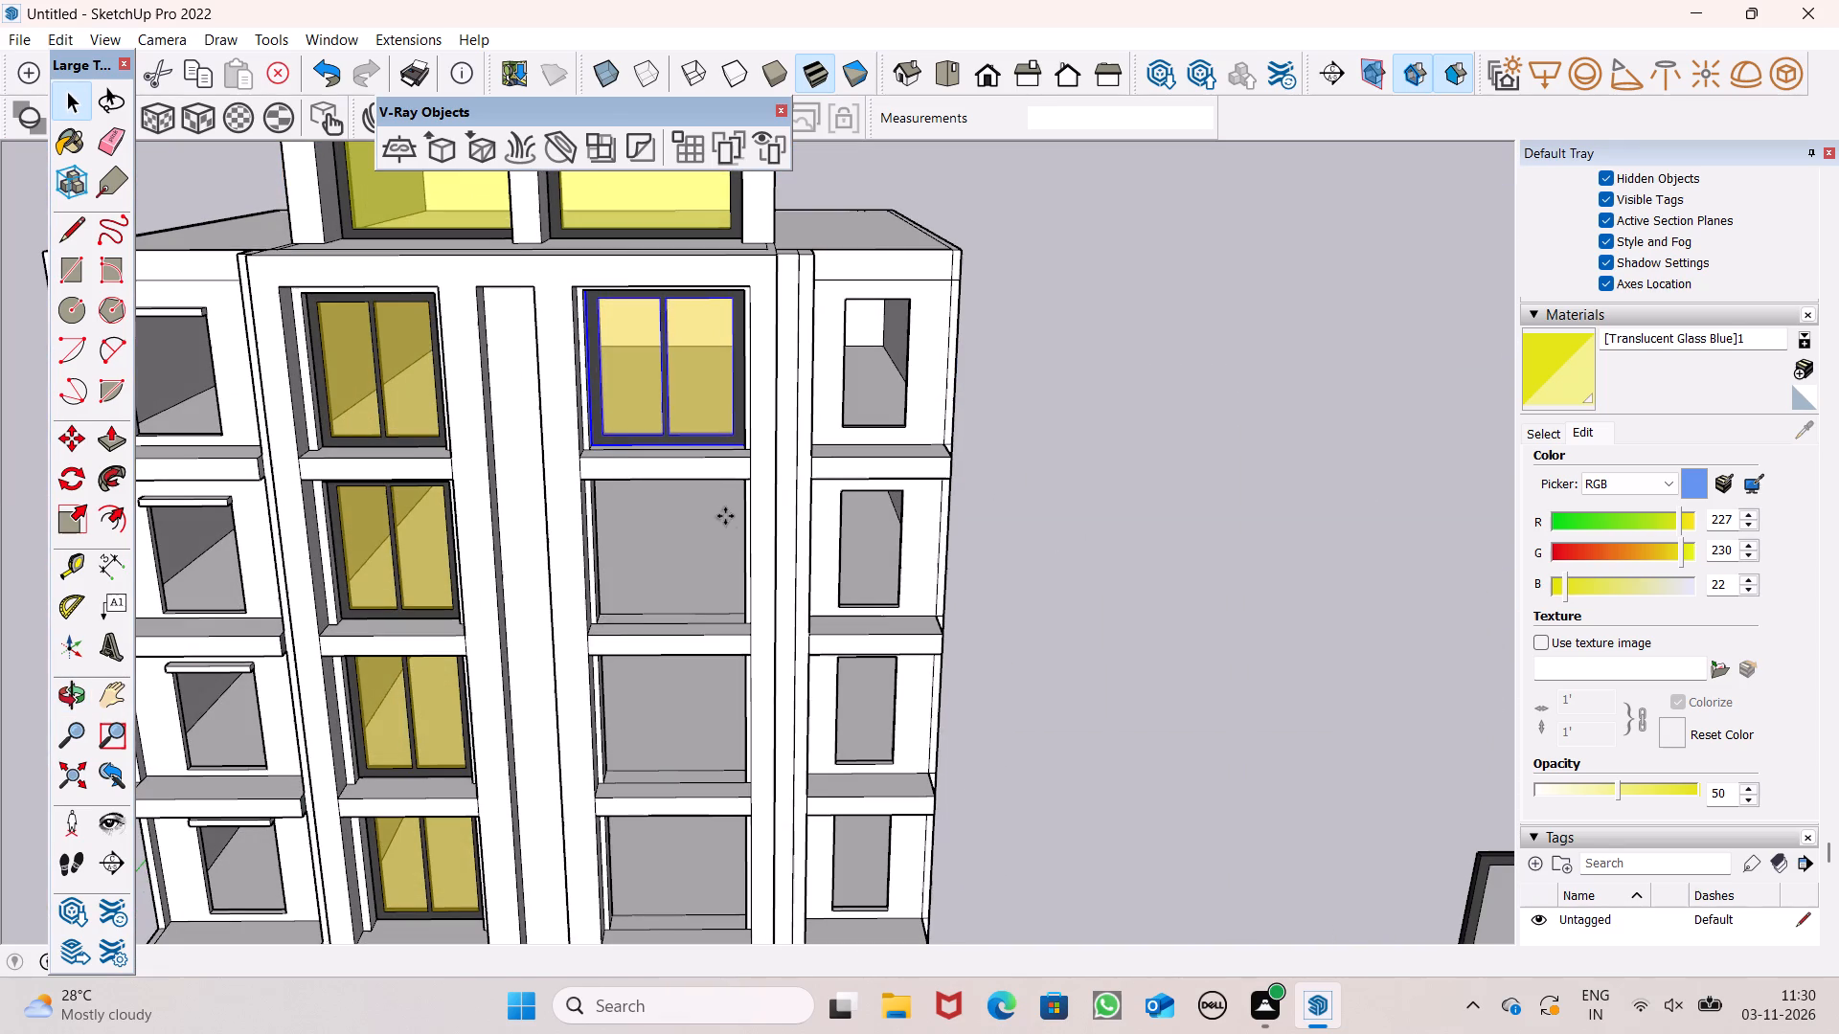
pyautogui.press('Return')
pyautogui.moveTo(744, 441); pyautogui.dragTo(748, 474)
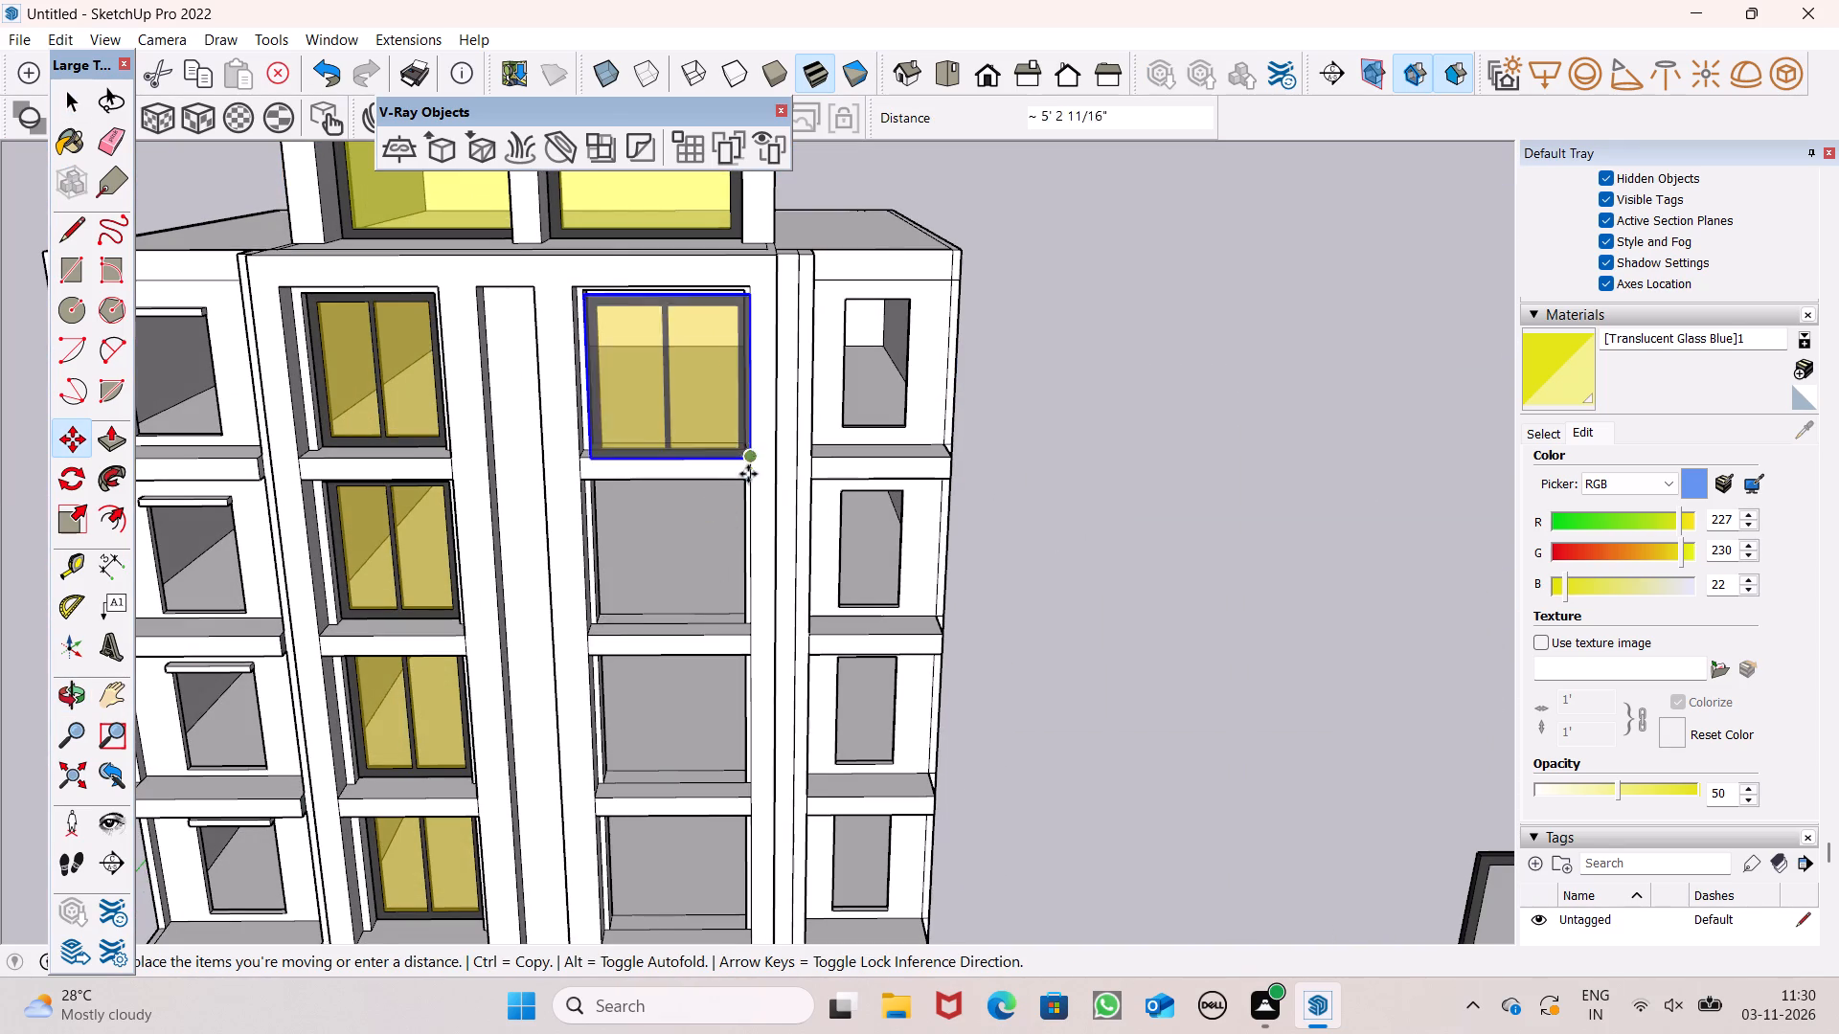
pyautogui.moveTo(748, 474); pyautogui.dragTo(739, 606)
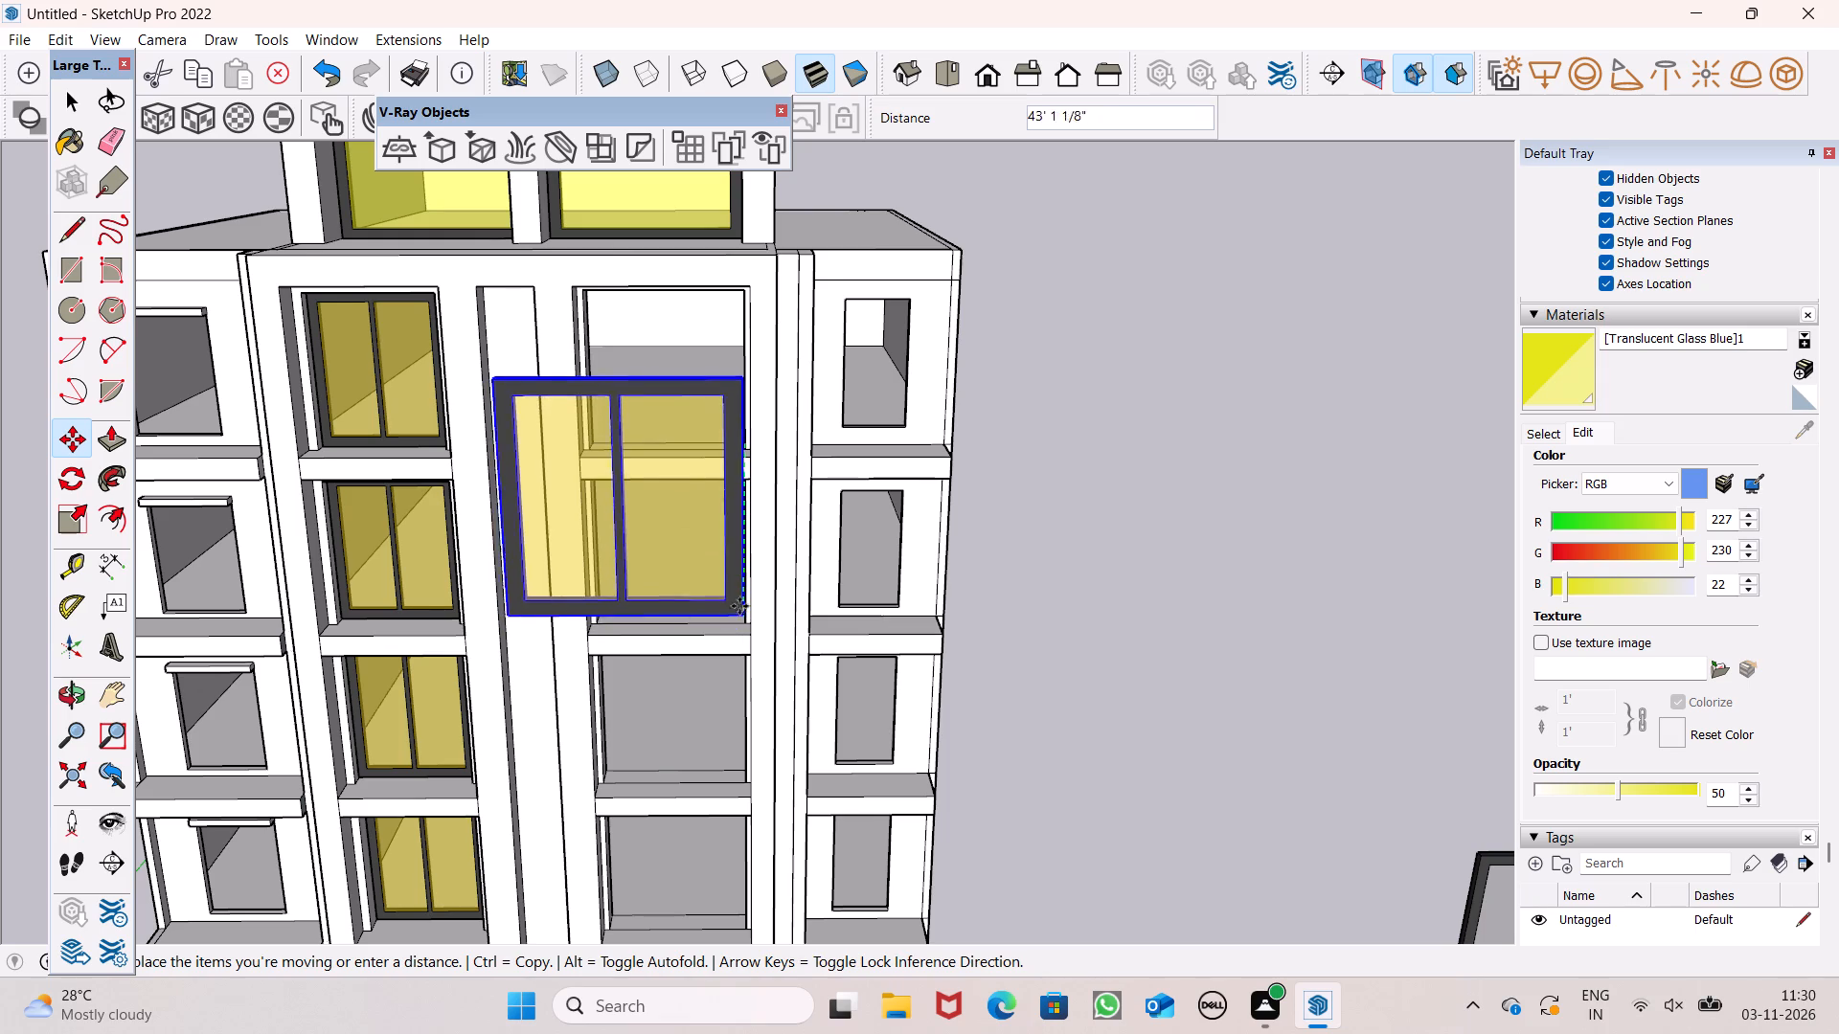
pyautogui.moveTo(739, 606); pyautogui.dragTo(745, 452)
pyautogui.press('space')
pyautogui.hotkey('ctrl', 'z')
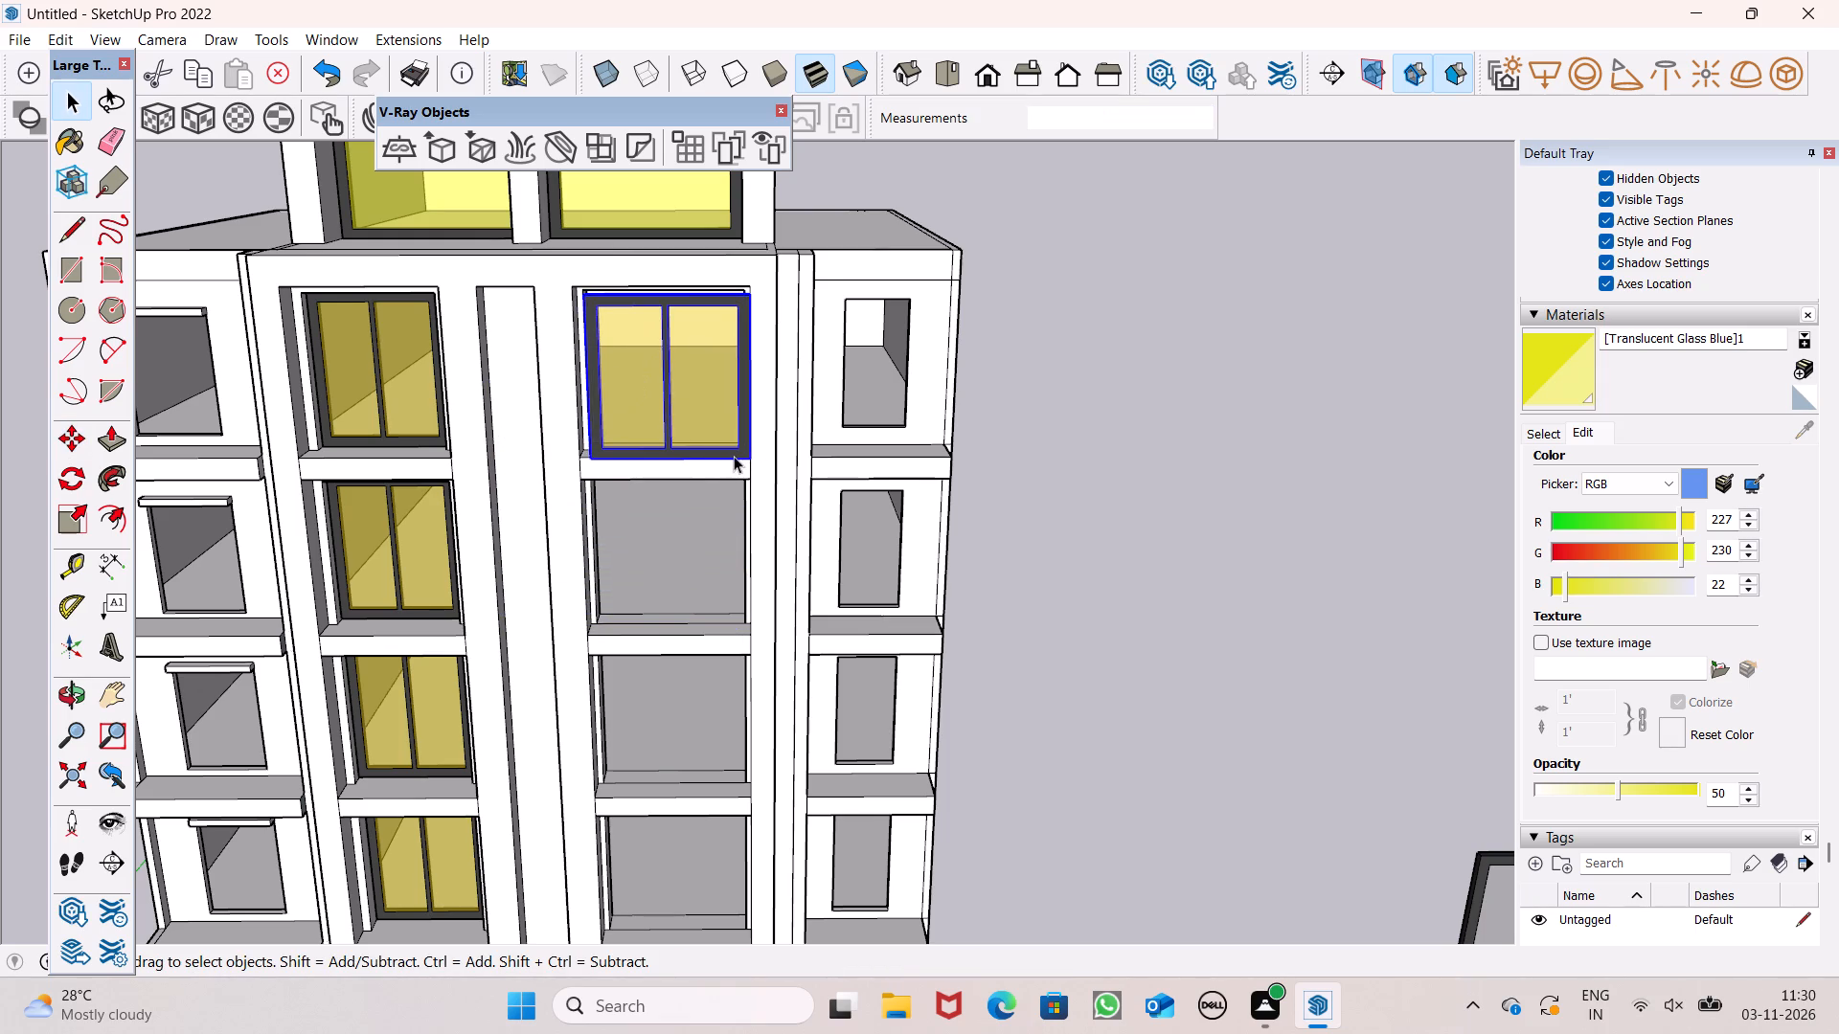
# Copy the fitted top-floor window straight down into the empty opening one floor below.
pyautogui.press('m')
pyautogui.press('Return')
pyautogui.scroll(6, 715, 459)
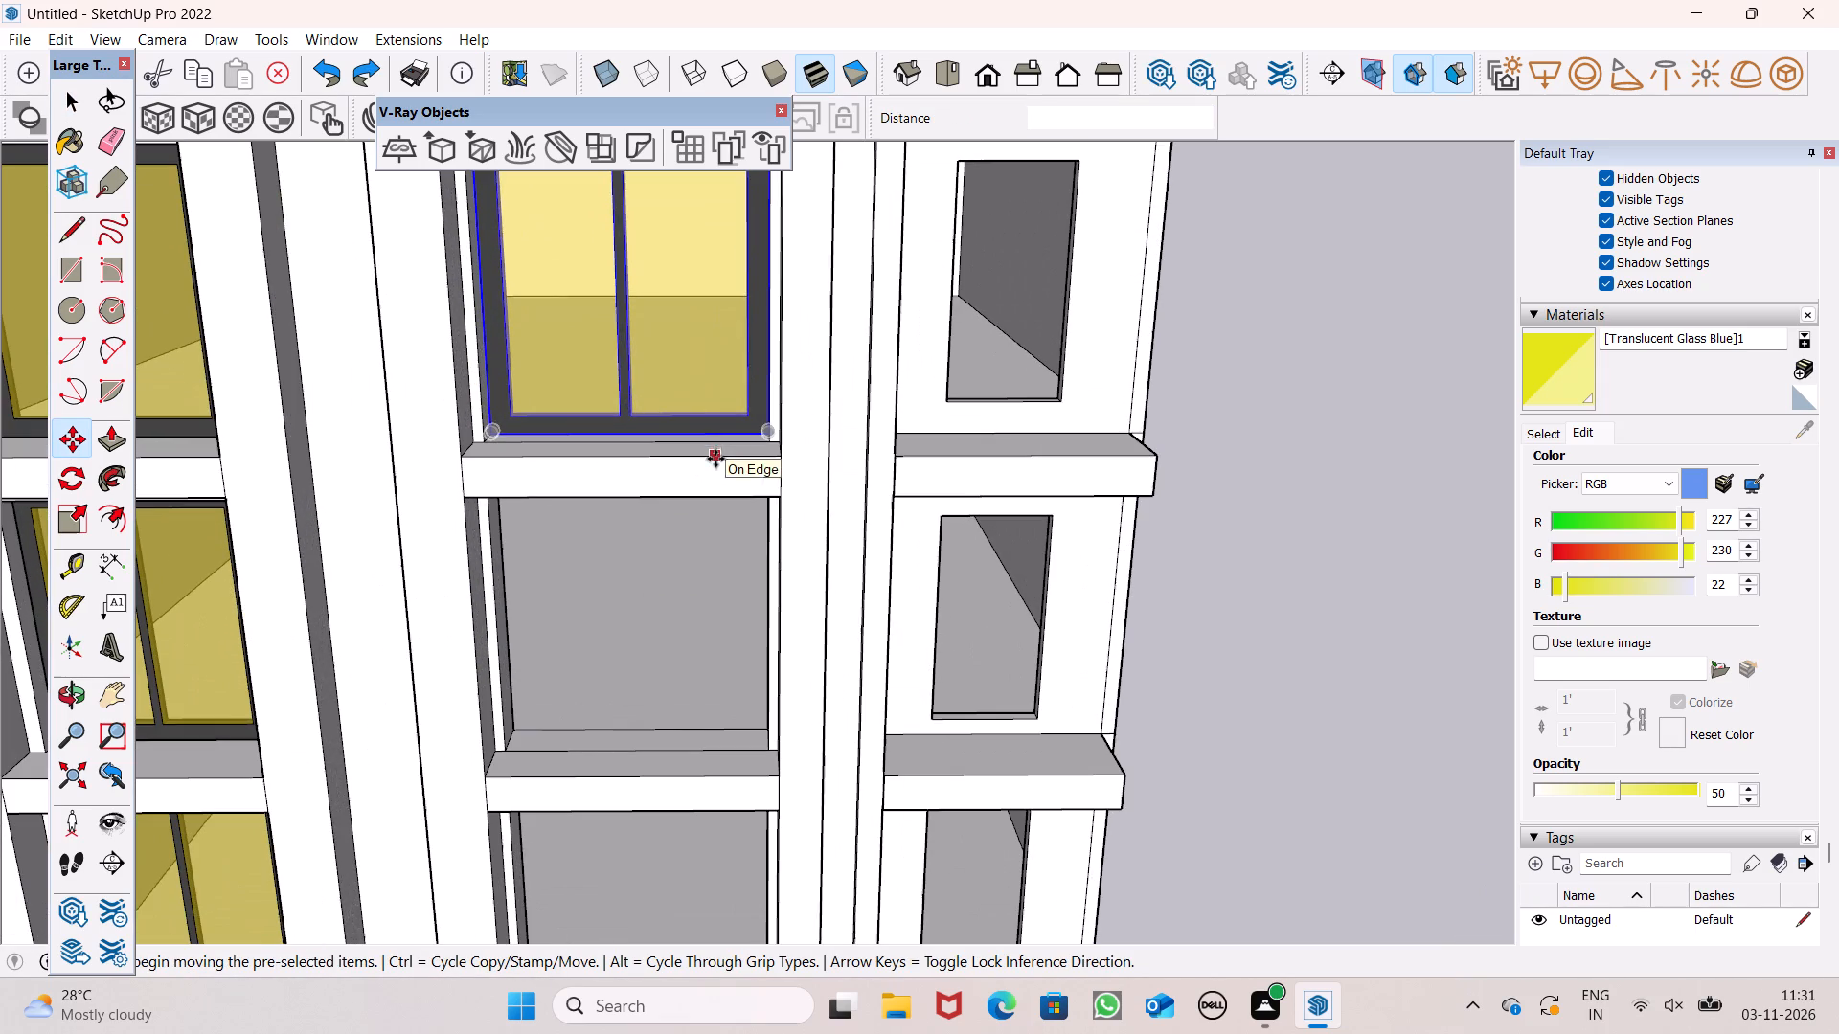
pyautogui.moveTo(764, 428); pyautogui.dragTo(779, 650)
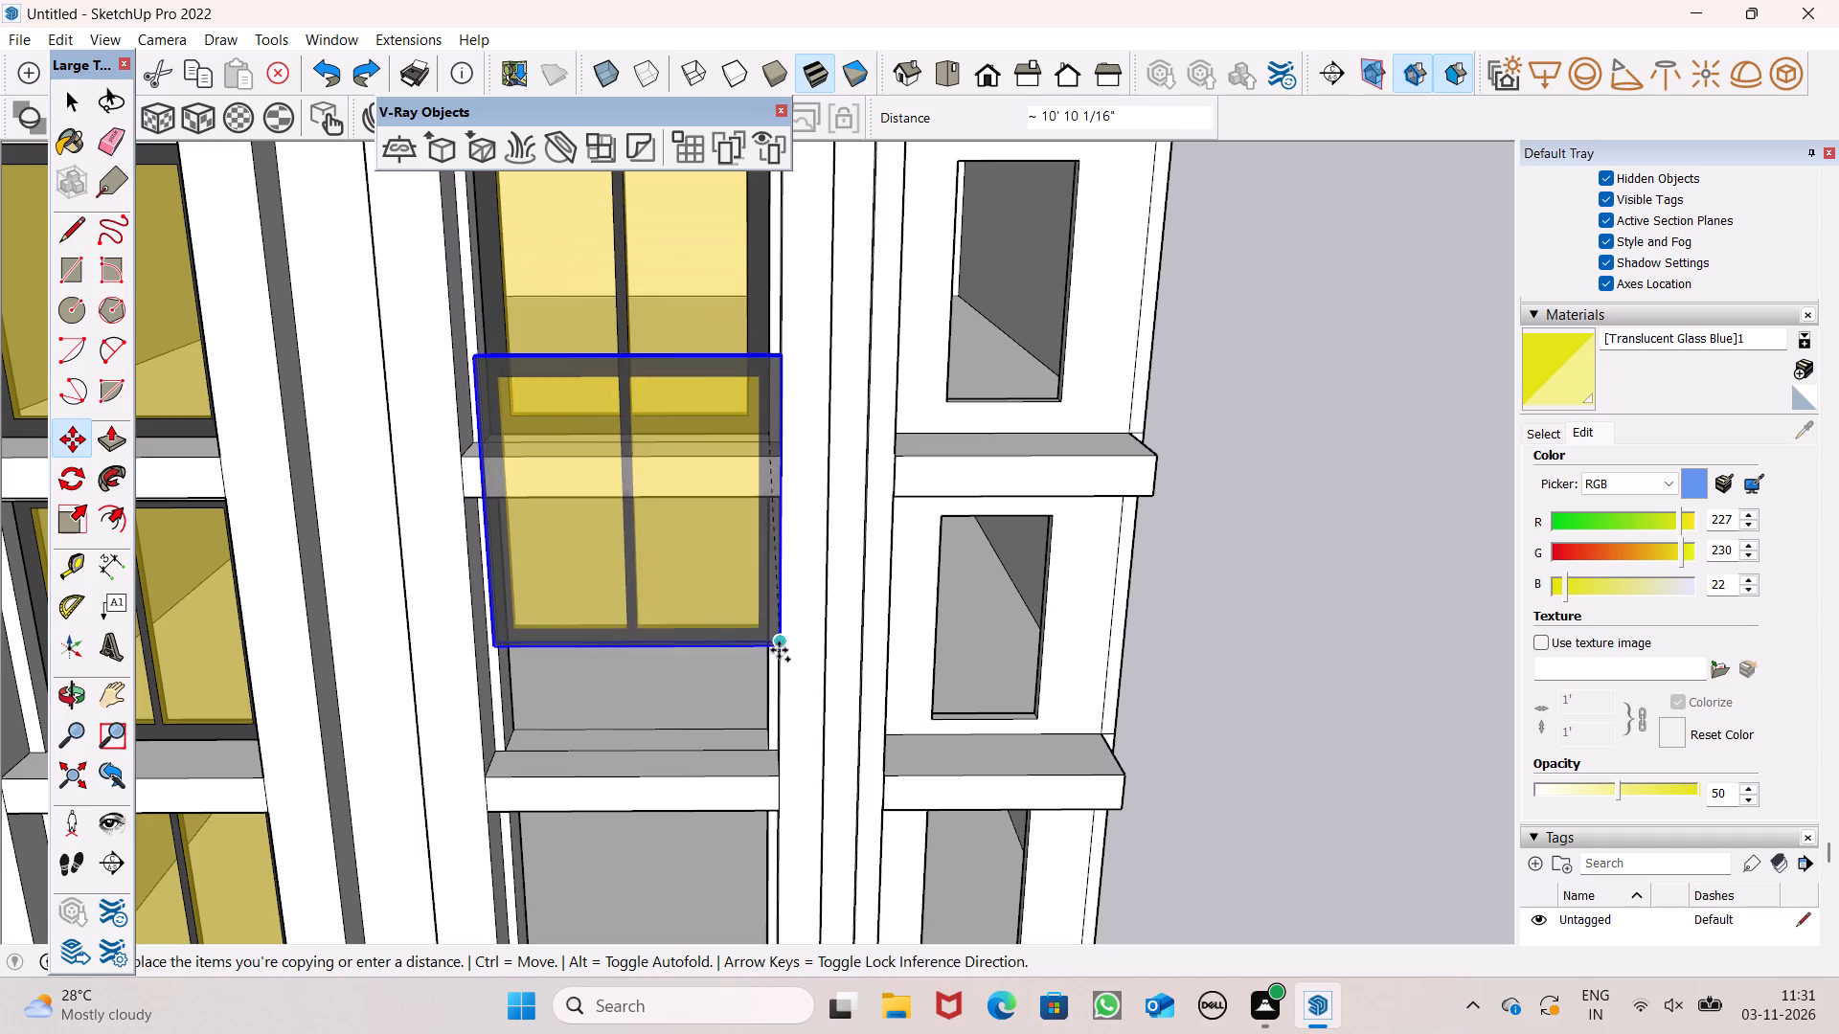
pyautogui.moveTo(779, 650); pyautogui.dragTo(762, 743)
# Move the new lower copy back into its opening so its lower corner meets the inner sill corner.
pyautogui.scroll(-6, 691, 608)
pyautogui.moveTo(685, 633); pyautogui.dragTo(810, 784, button='middle')
pyautogui.scroll(8, 744, 772)
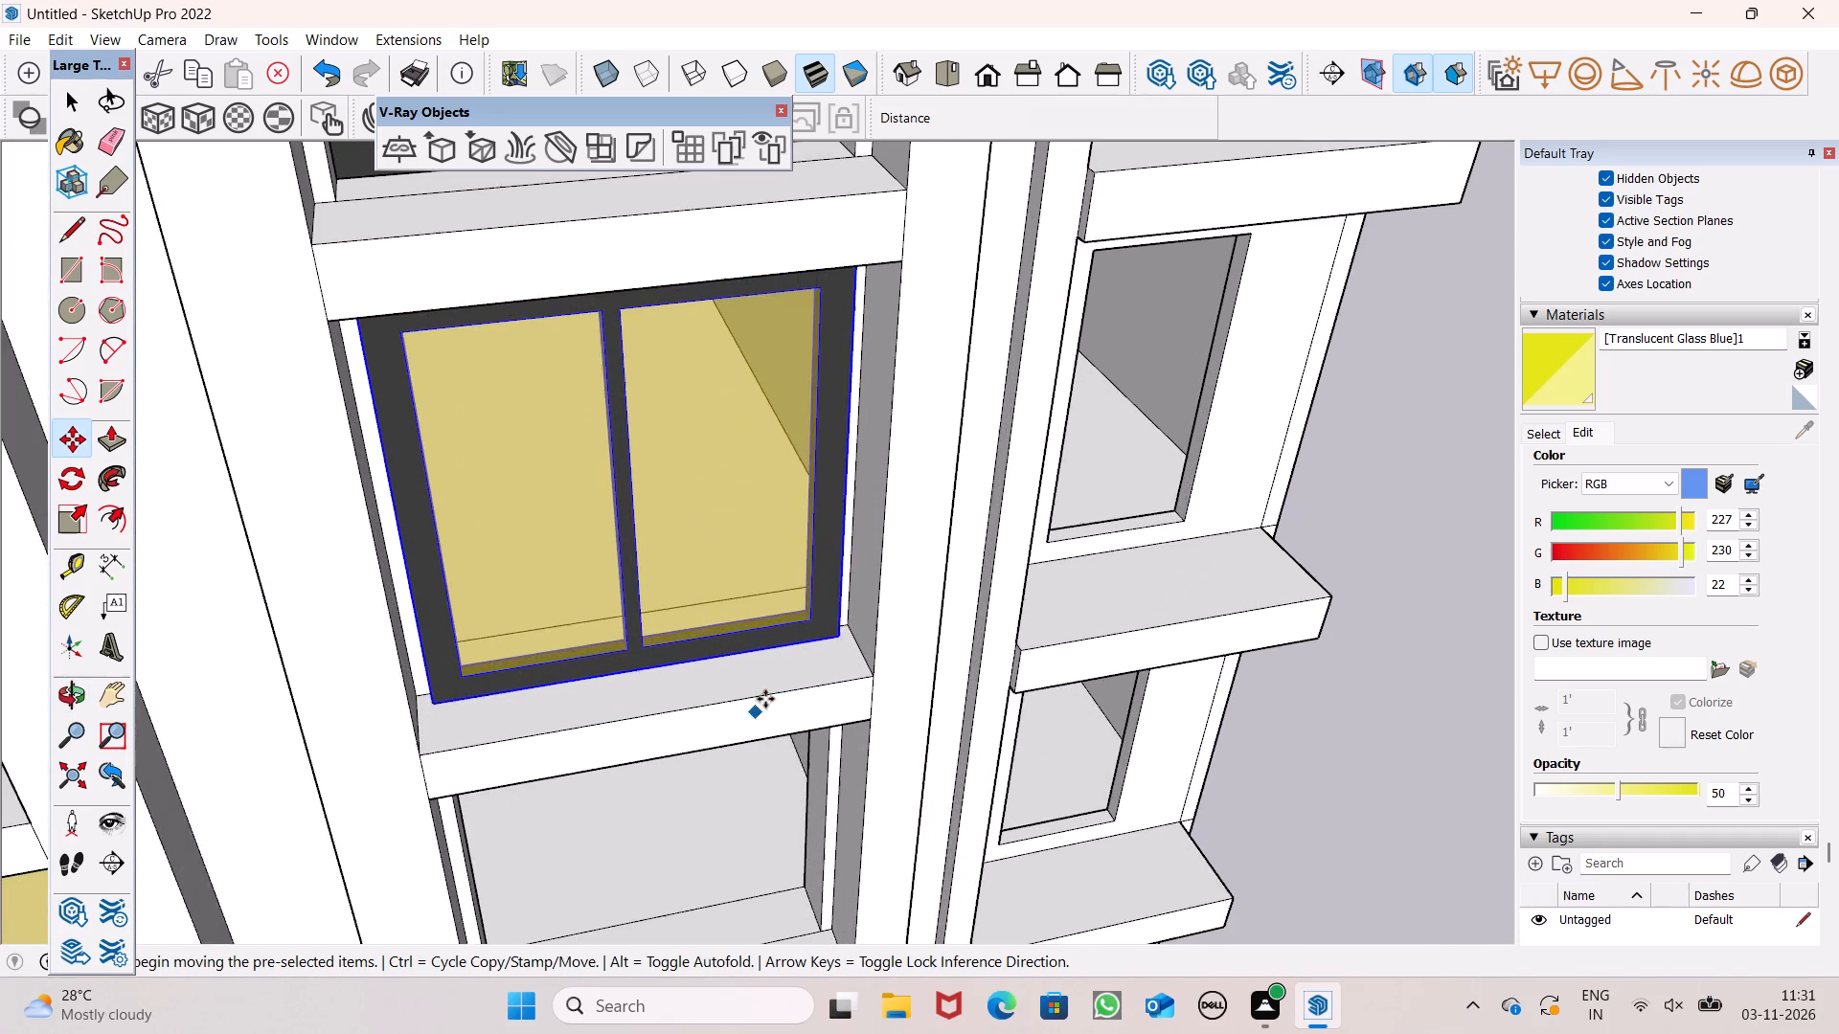
pyautogui.scroll(7, 845, 641)
pyautogui.moveTo(842, 638); pyautogui.dragTo(790, 553)
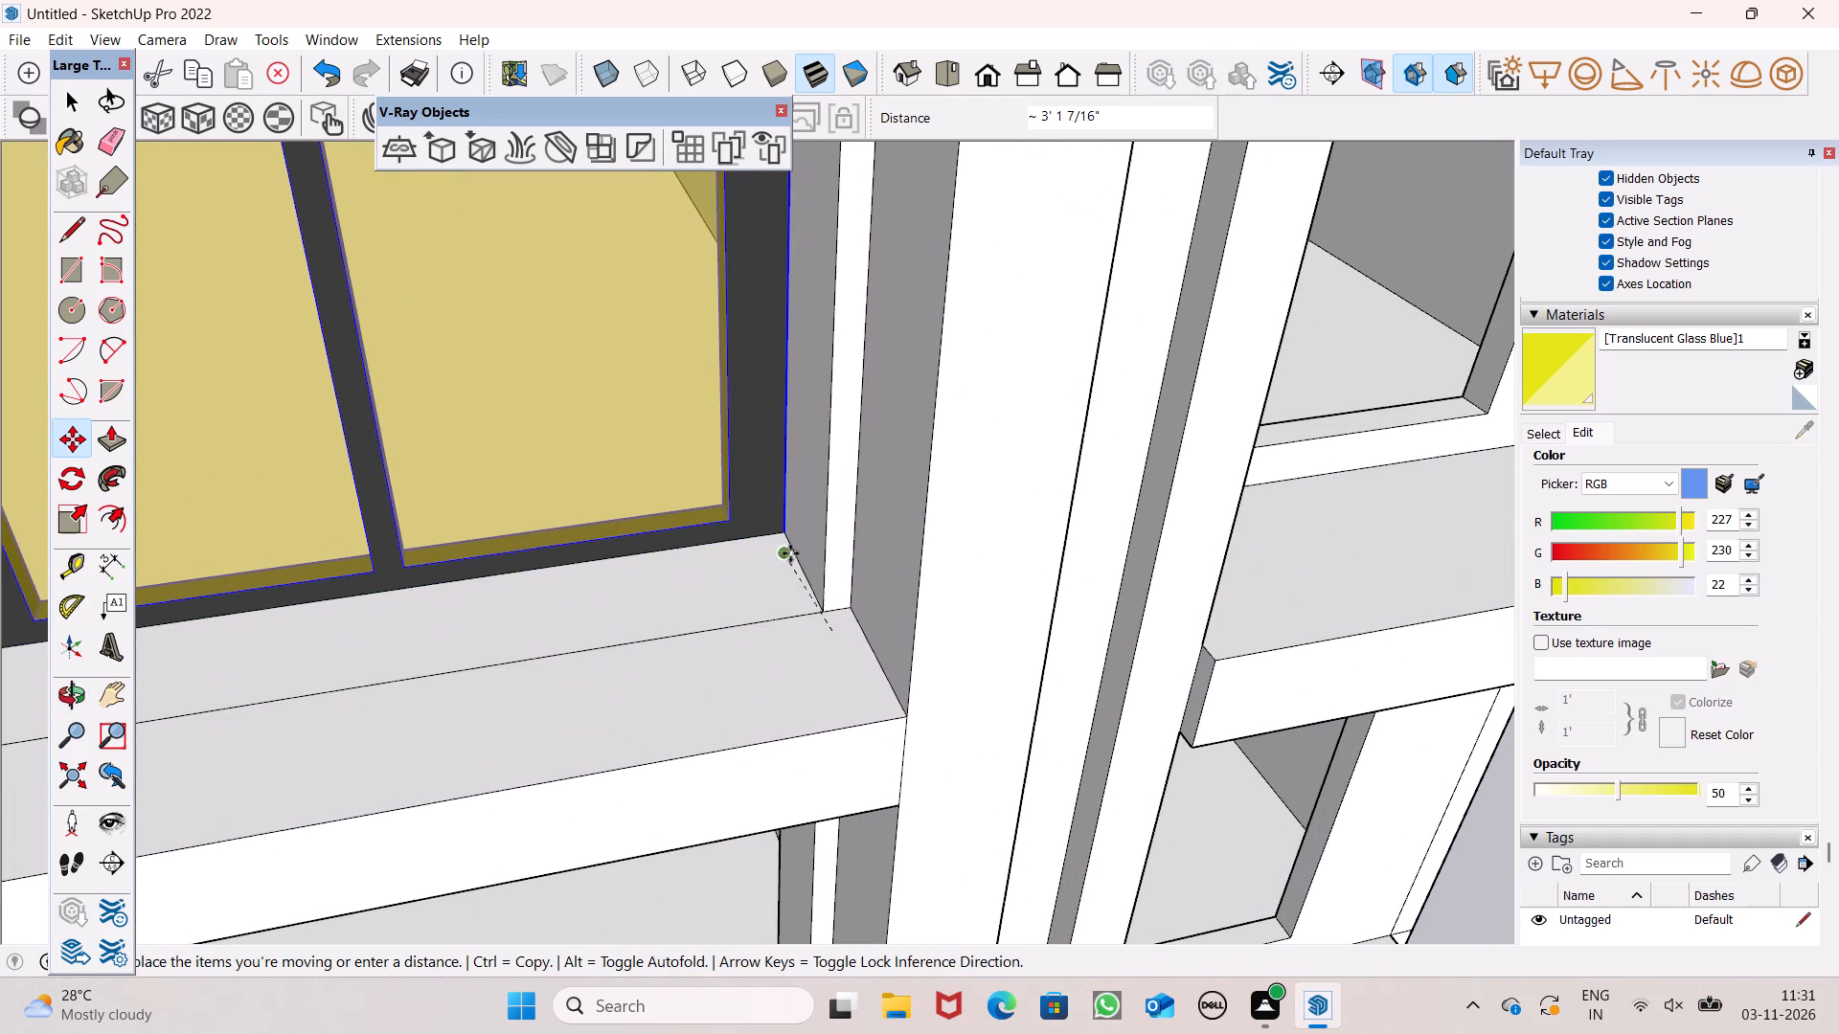
pyautogui.moveTo(790, 553); pyautogui.dragTo(803, 573)
pyautogui.scroll(-8, 730, 480)
# Examine the second window column and its remaining empty openings from the front, below and above.
pyautogui.moveTo(774, 674); pyautogui.dragTo(688, 618, button='middle')
pyautogui.scroll(-7, 629, 531)
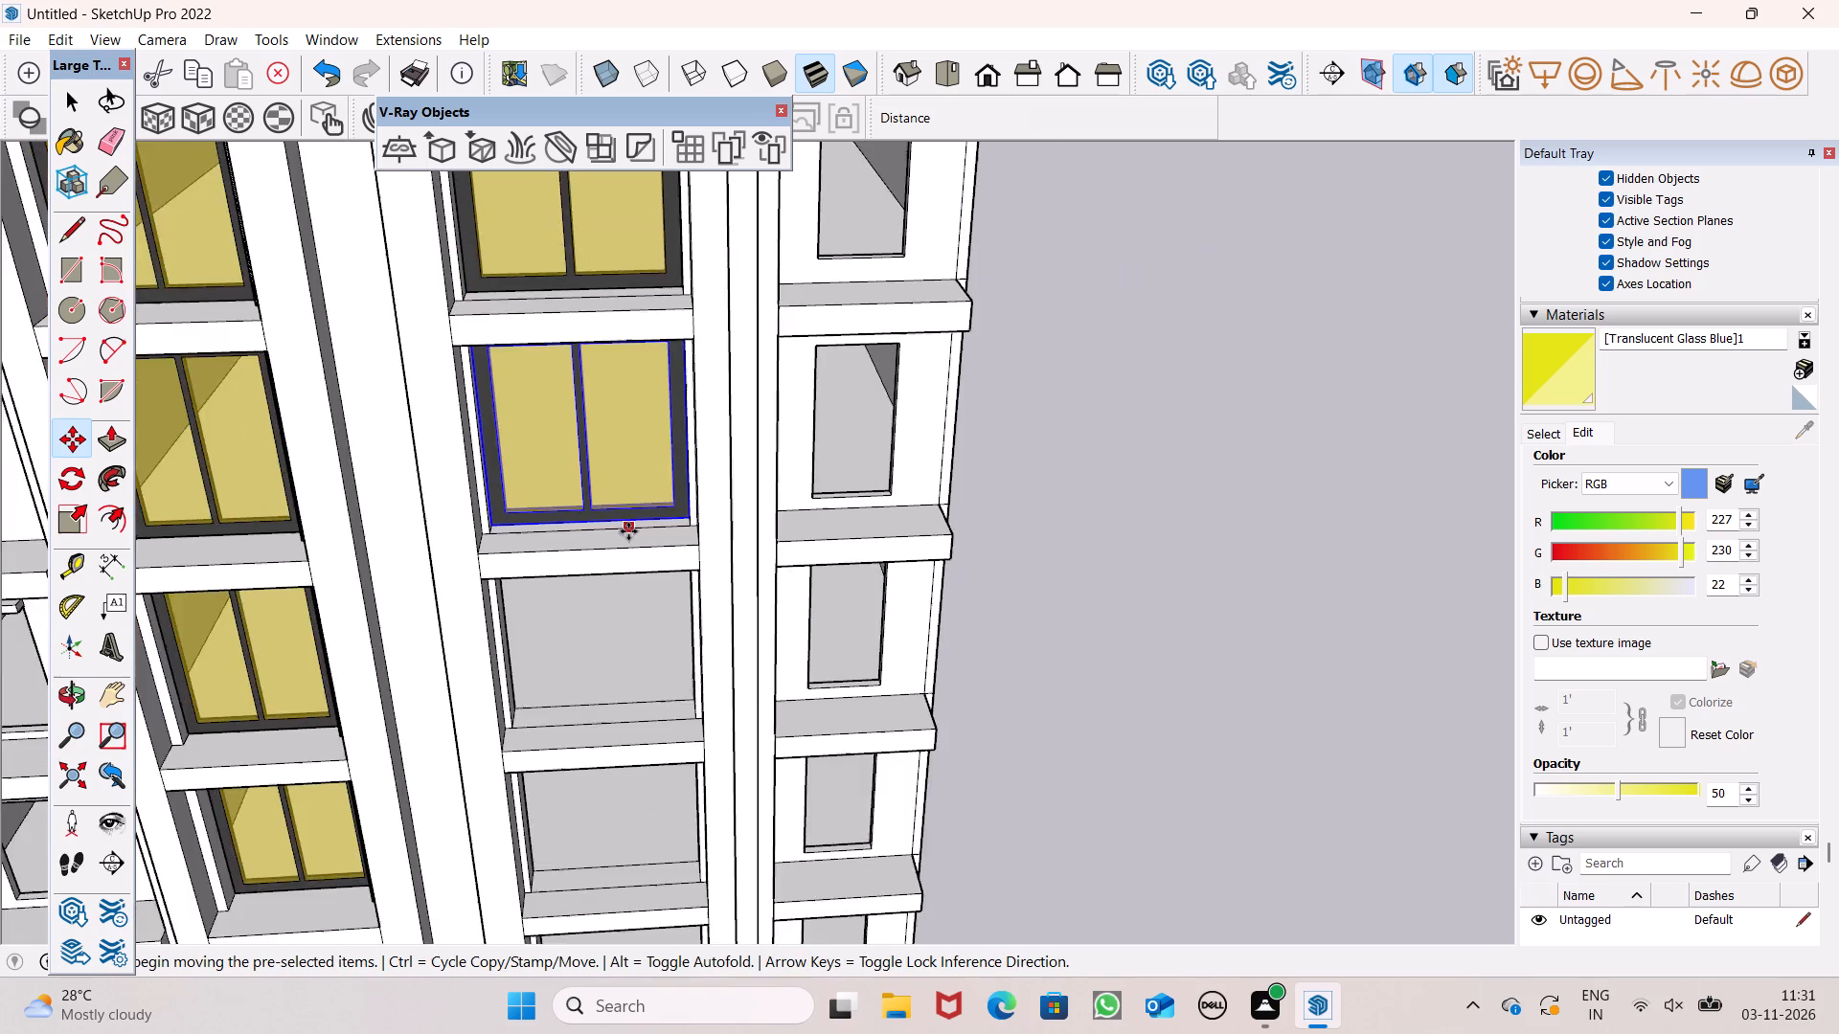
pyautogui.scroll(-5, 628, 531)
pyautogui.moveTo(654, 579); pyautogui.dragTo(635, 470, button='middle')
pyautogui.moveTo(622, 383); pyautogui.dragTo(634, 267, button='middle')
pyautogui.scroll(1, 634, 267)
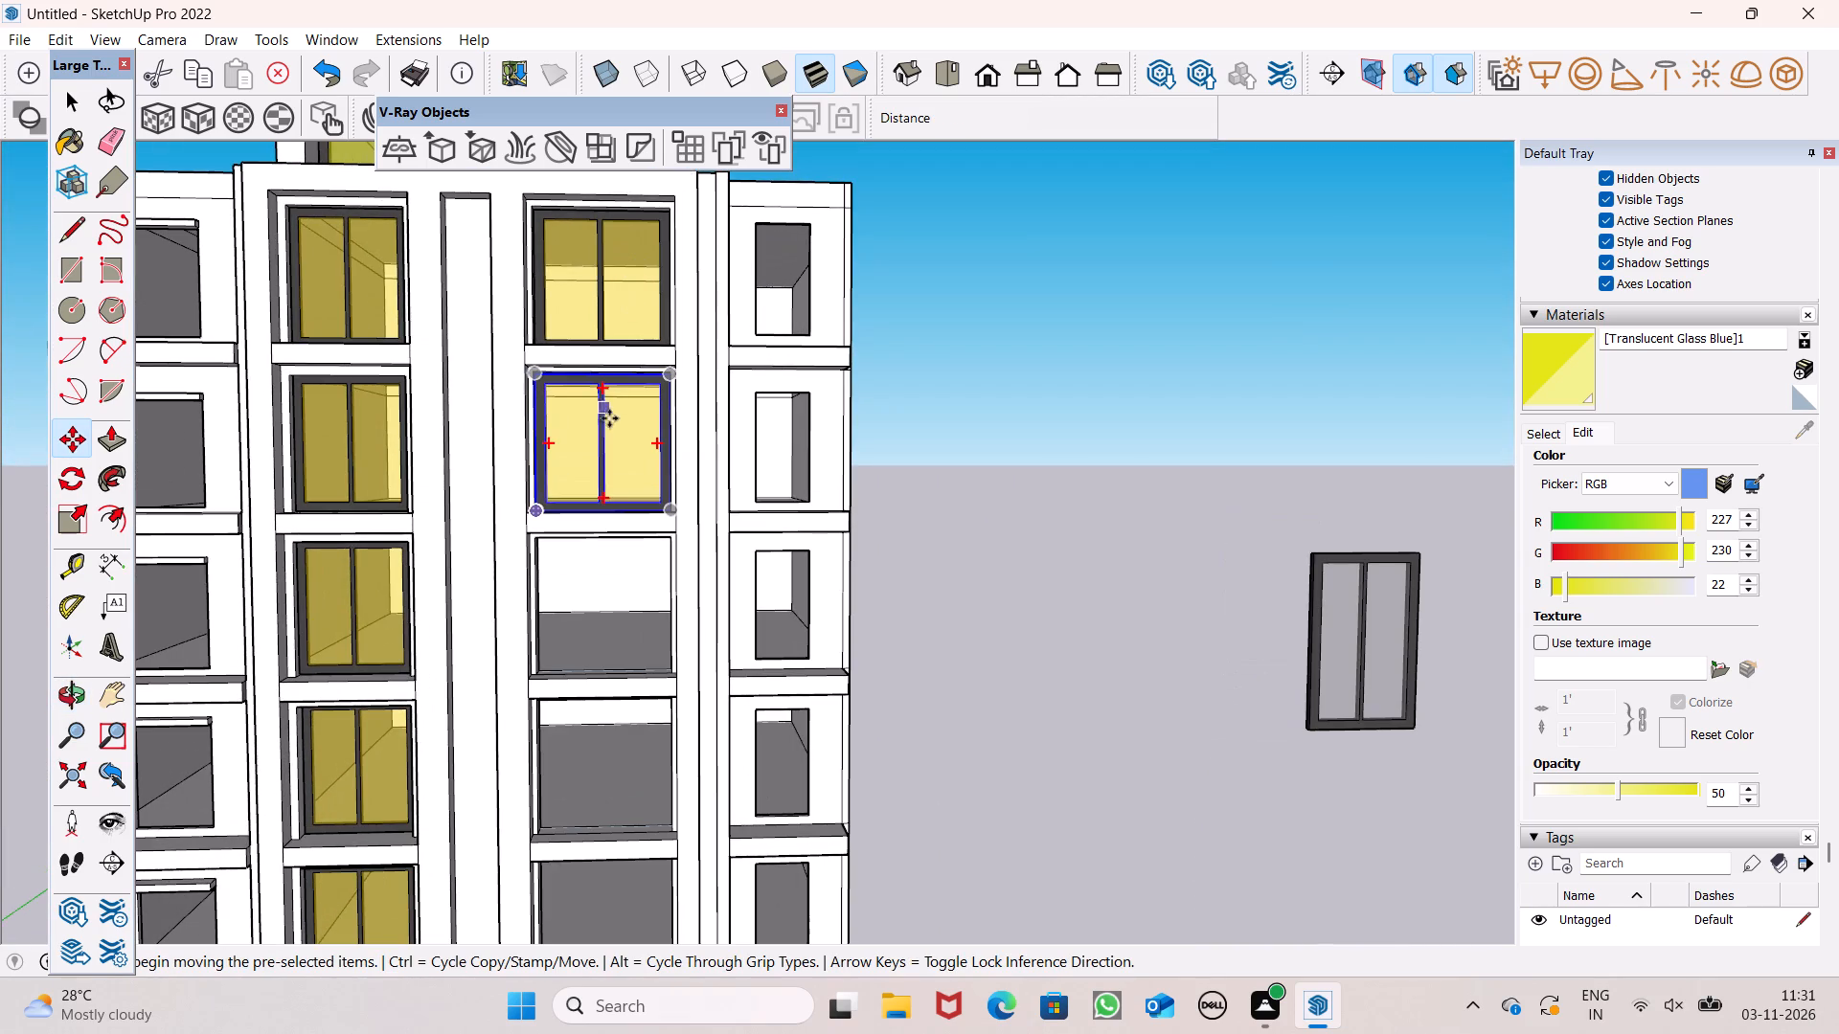
pyautogui.scroll(-4, 657, 505)
pyautogui.moveTo(671, 574); pyautogui.dragTo(703, 770, button='middle')
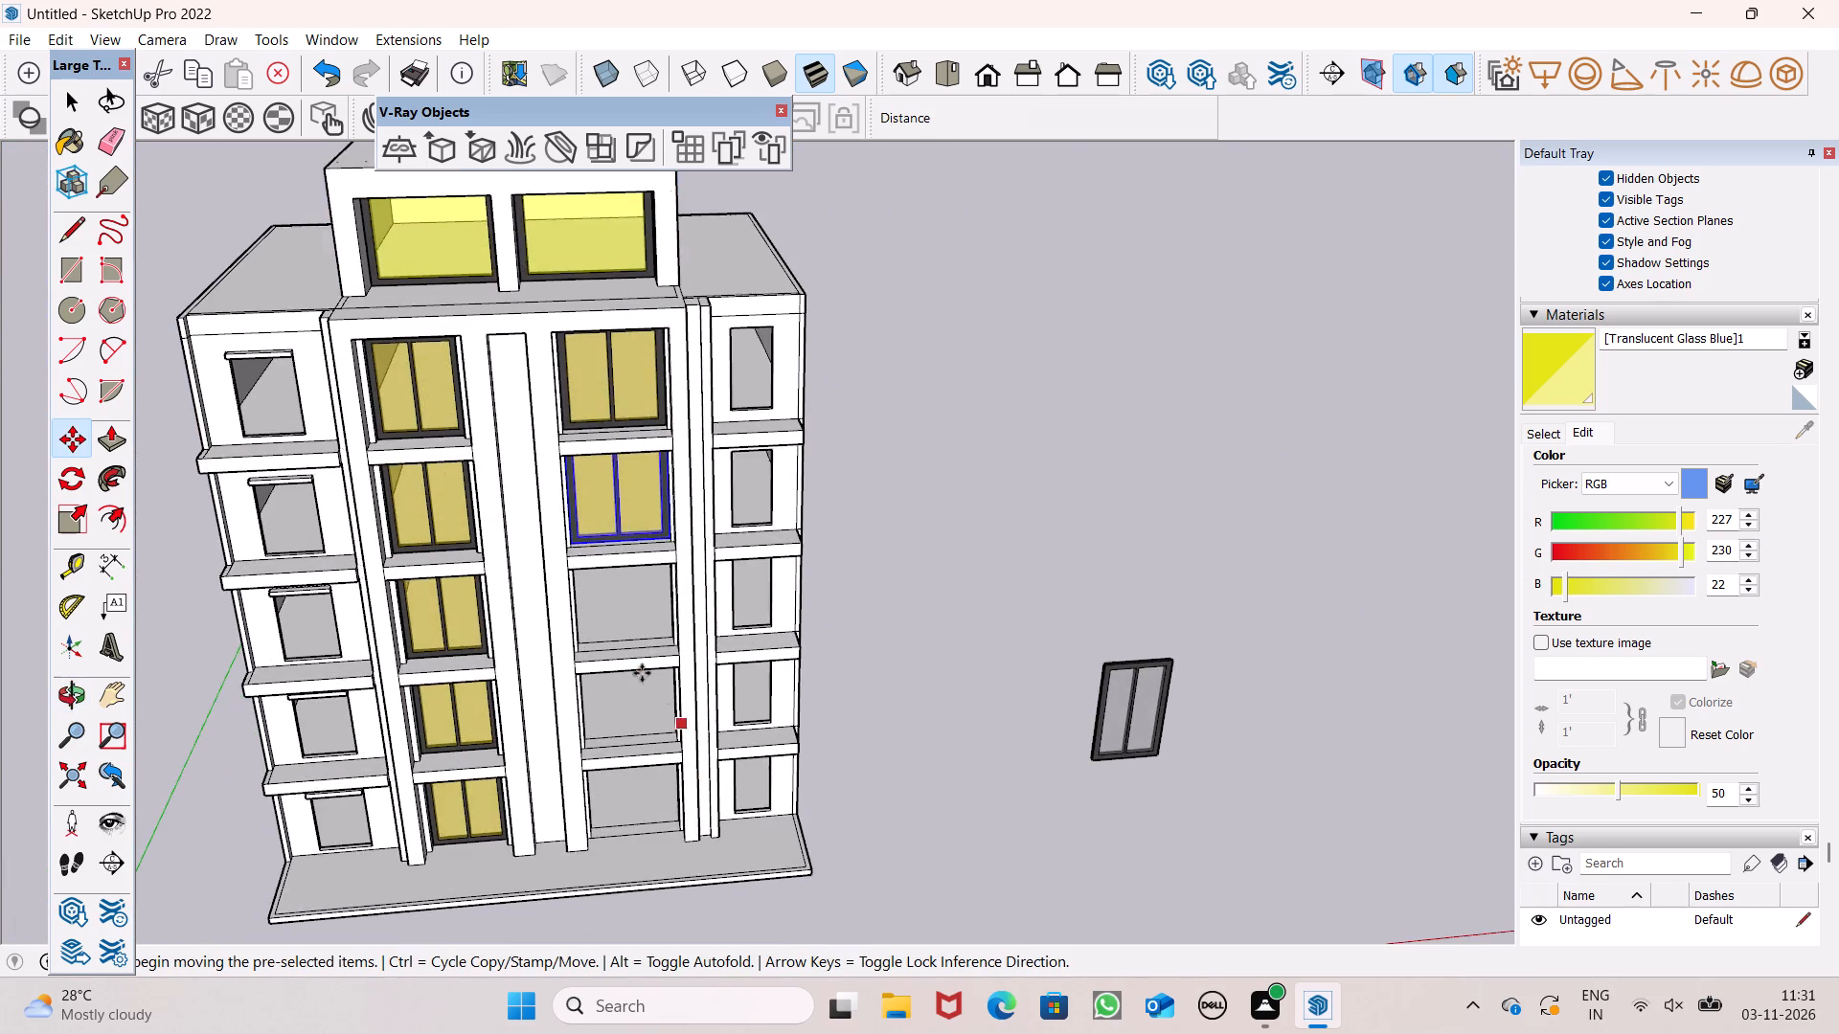
# Copy the selected window about 17' straight down into the middle-floor opening of the second central column.
pyautogui.scroll(7, 621, 589)
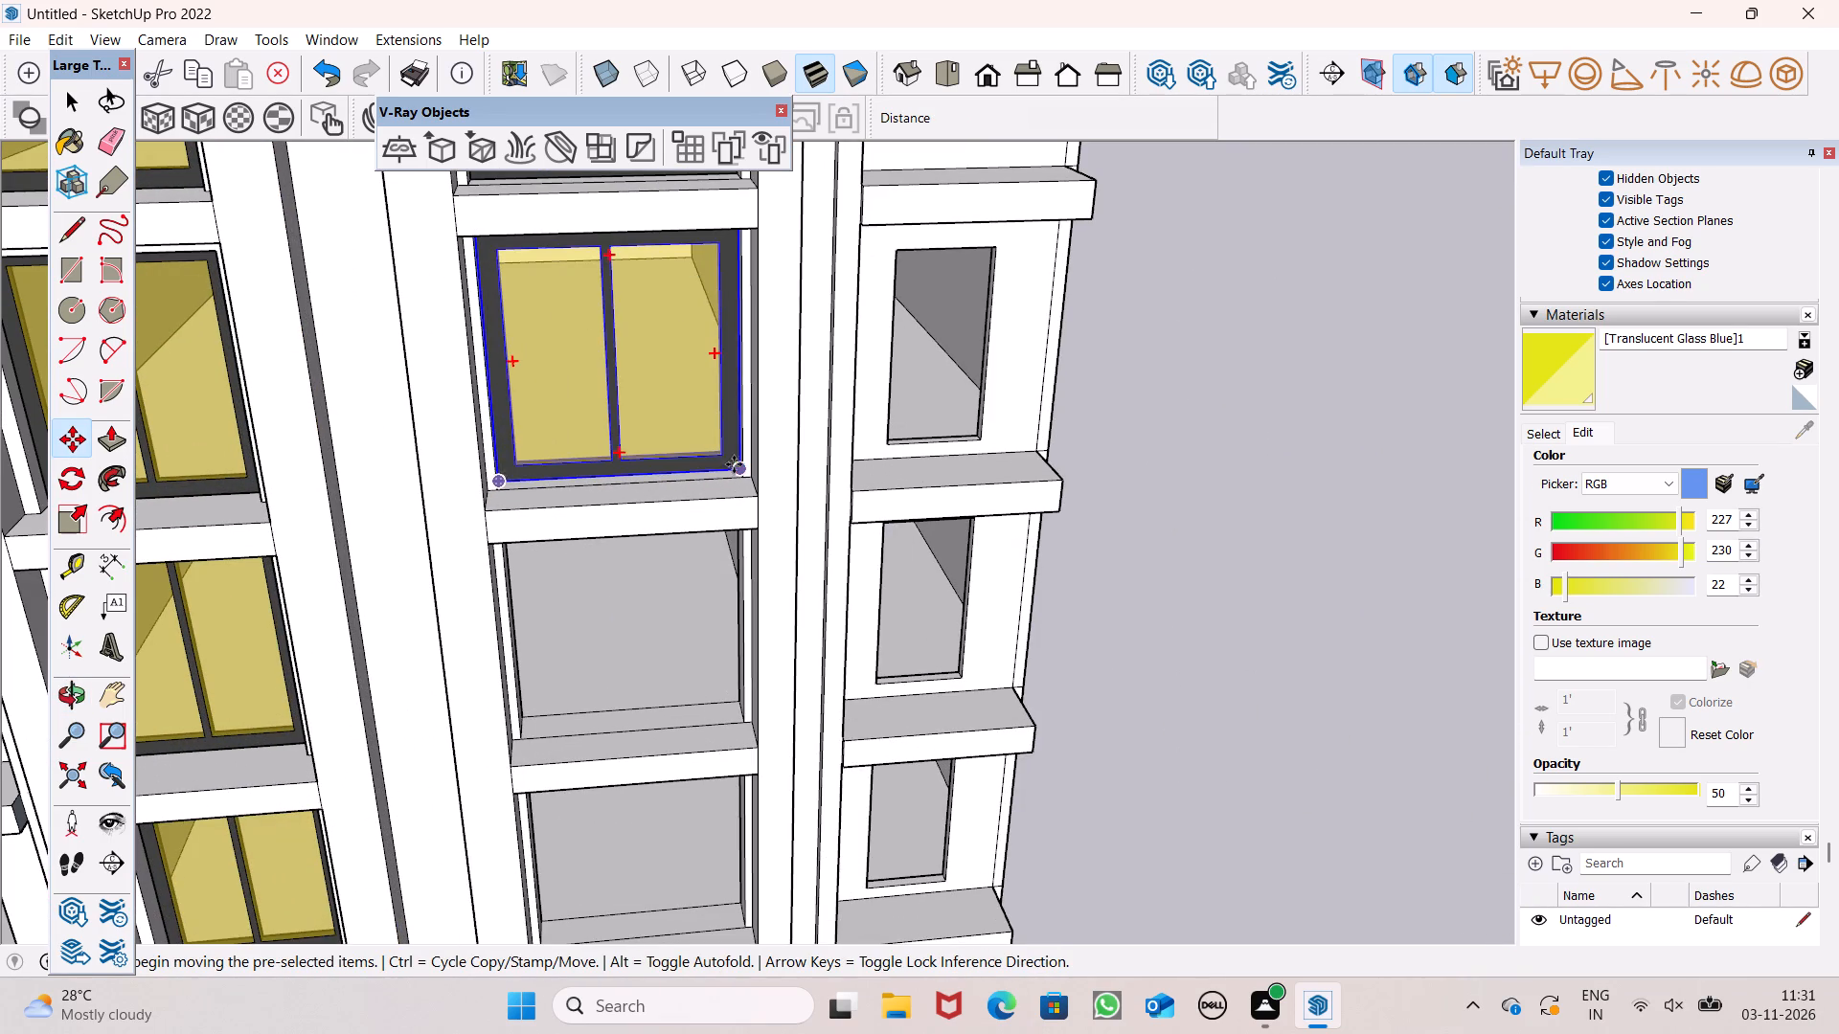
pyautogui.moveTo(734, 463); pyautogui.dragTo(731, 721)
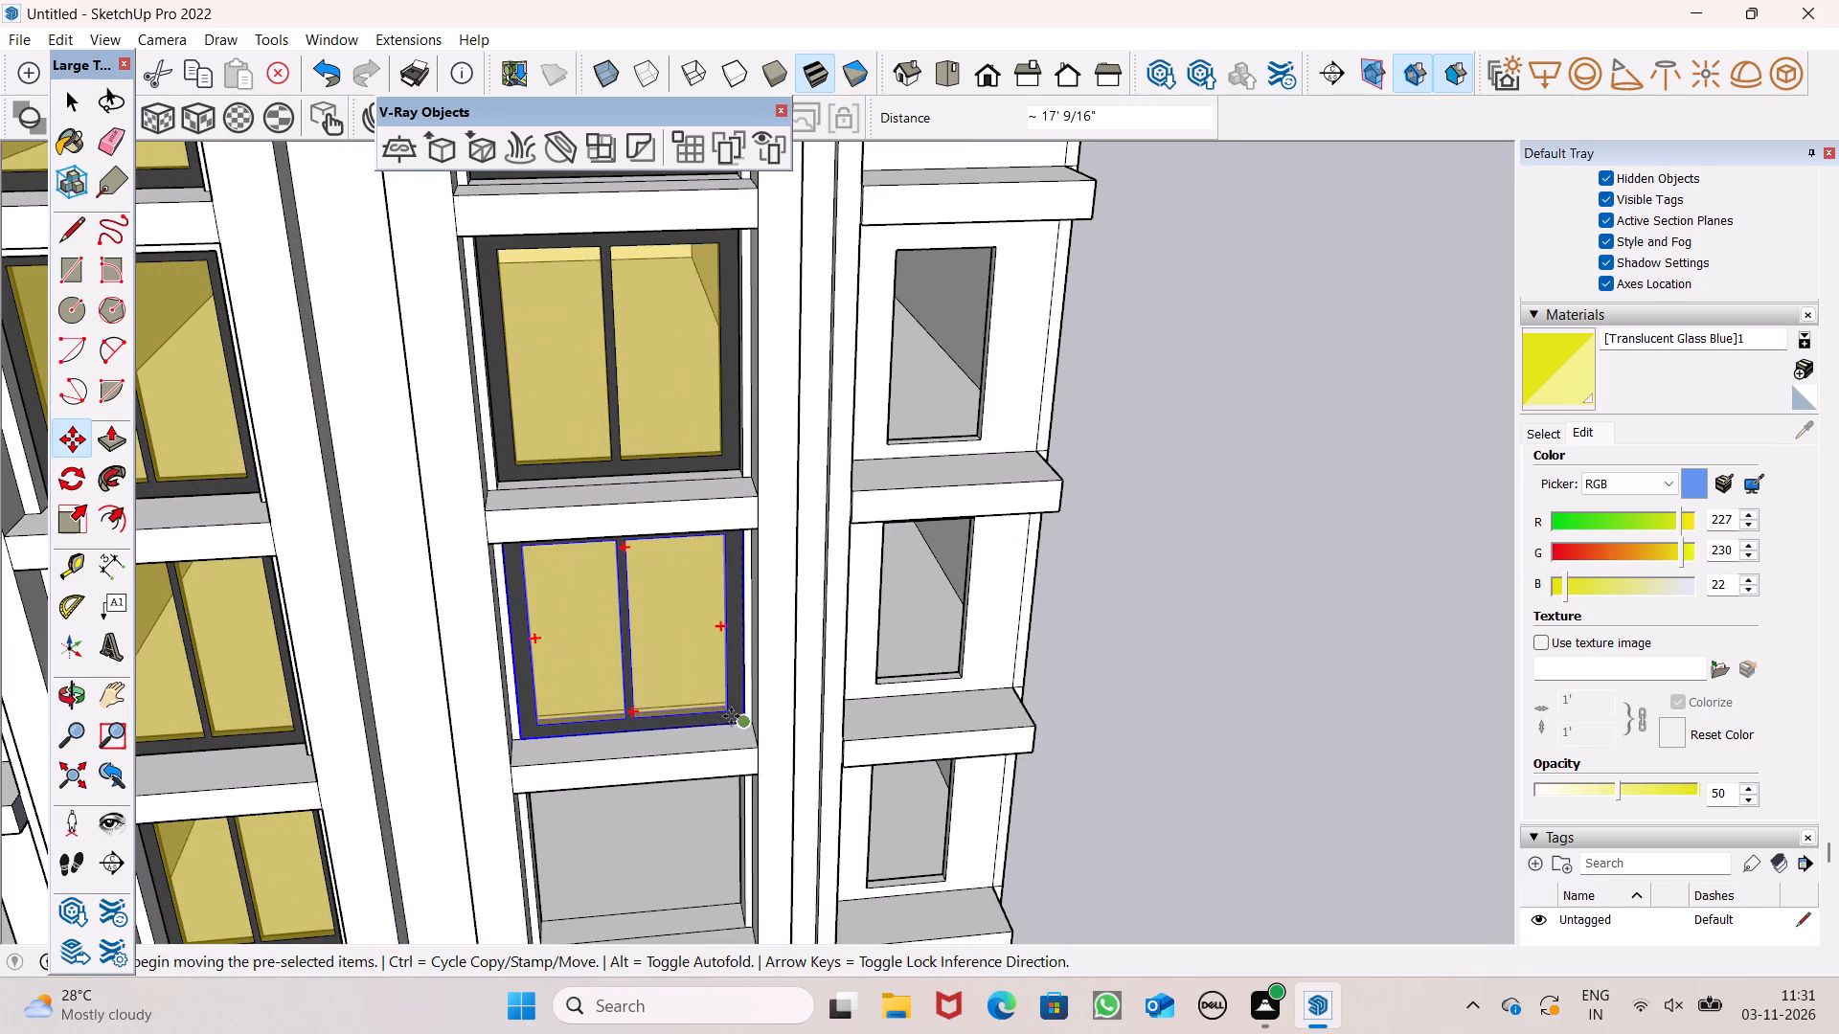
# Move the middle-floor window copy about 8 1/4" back into its opening, starting from its lower outer corner.
pyautogui.scroll(9, 715, 738)
pyautogui.moveTo(737, 722); pyautogui.dragTo(735, 799, button='middle')
pyautogui.scroll(6, 740, 701)
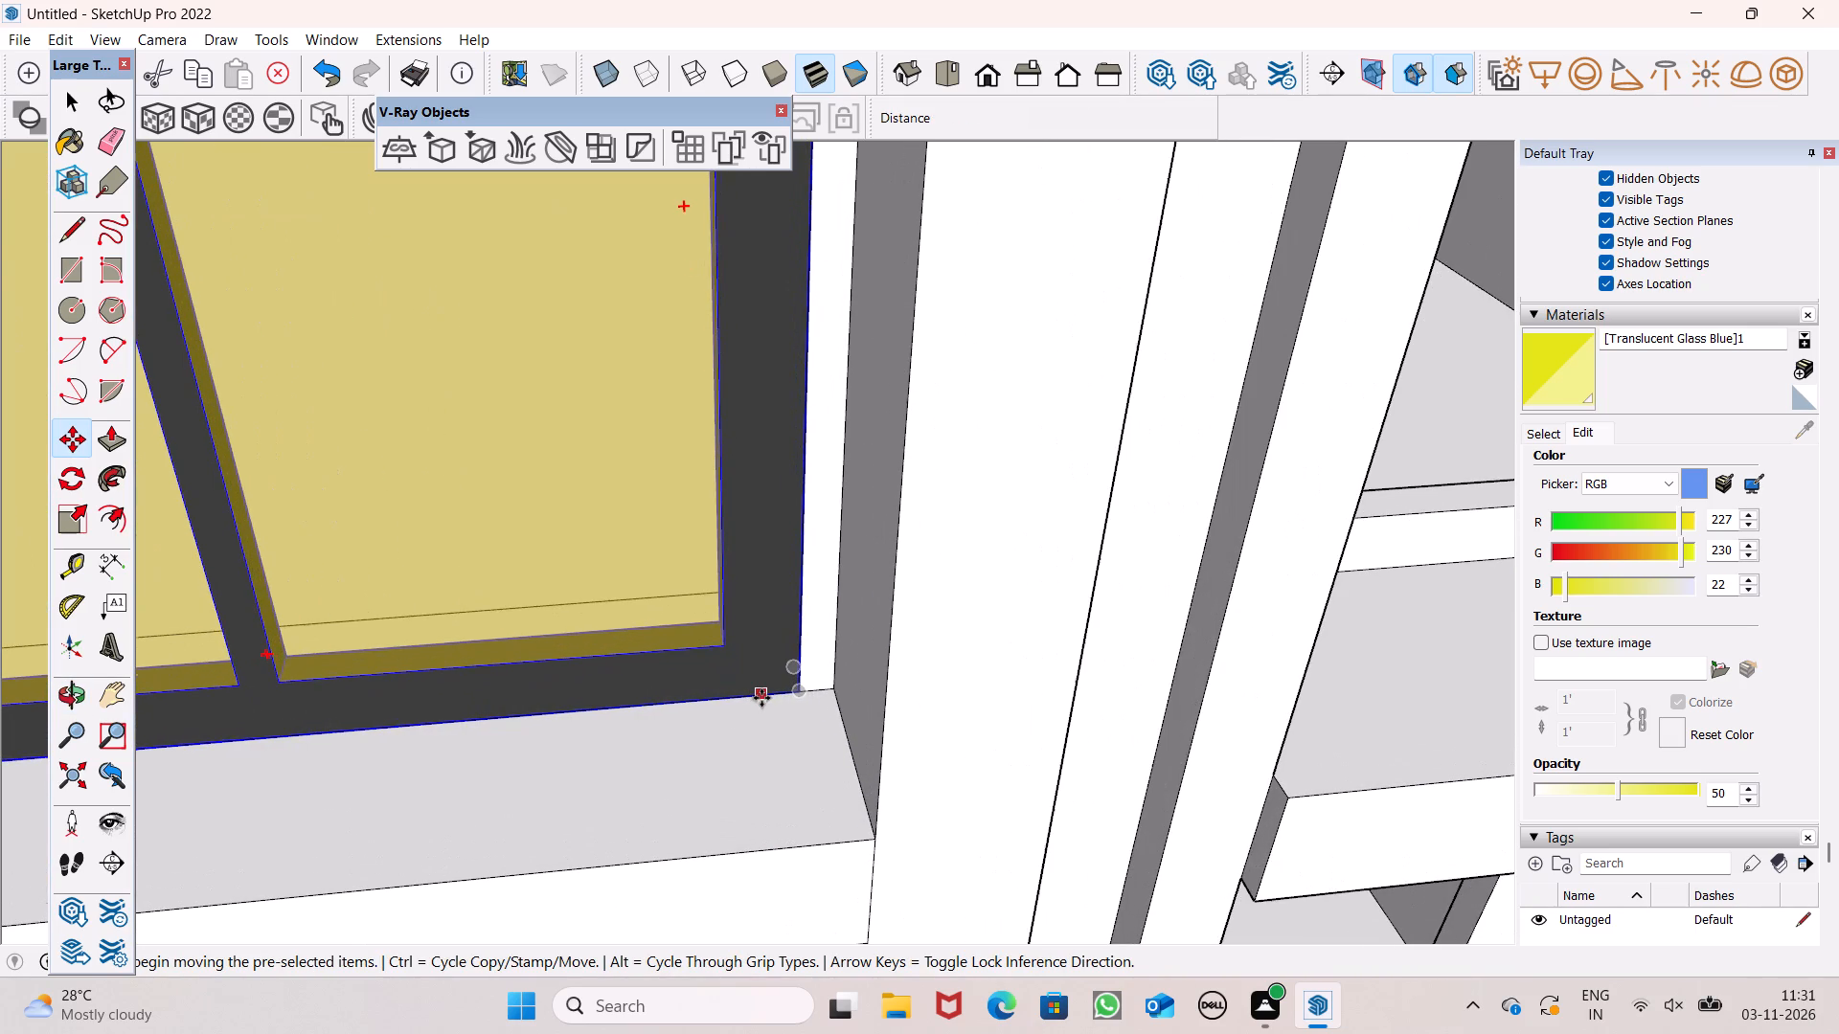
pyautogui.scroll(4, 766, 698)
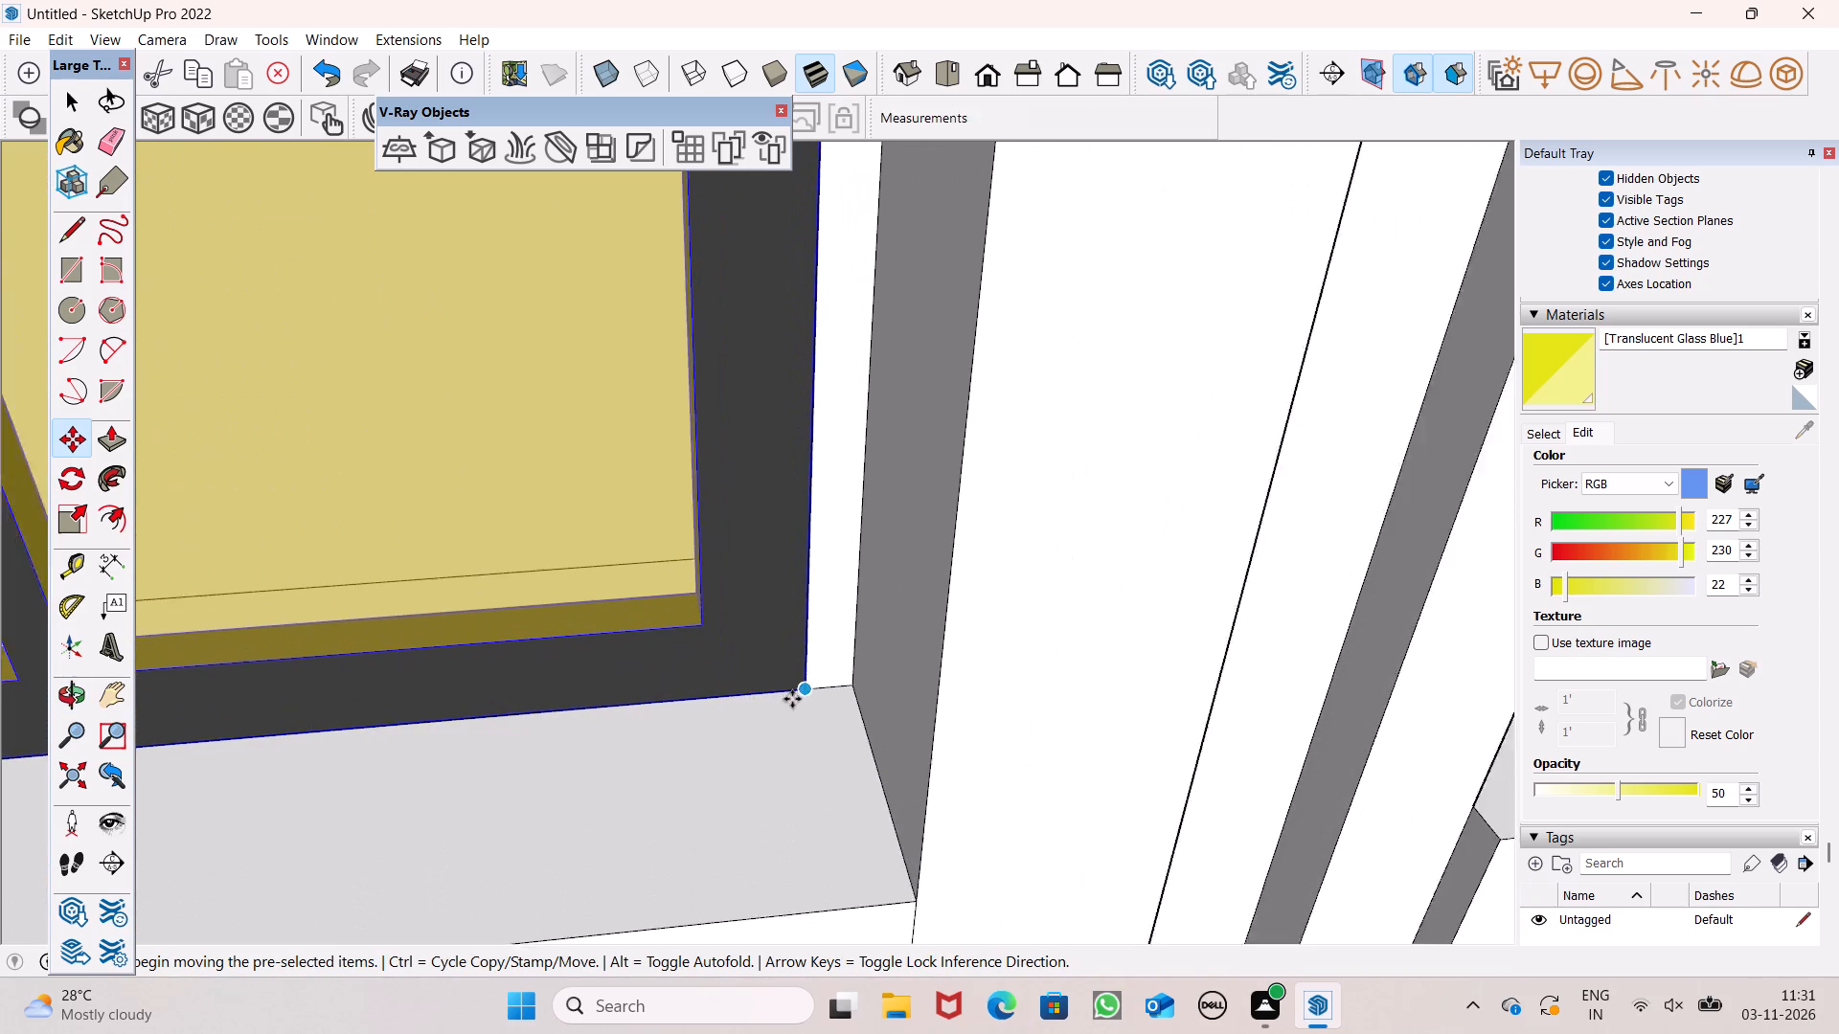
pyautogui.scroll(3, 792, 699)
pyautogui.moveTo(812, 681); pyautogui.dragTo(787, 641)
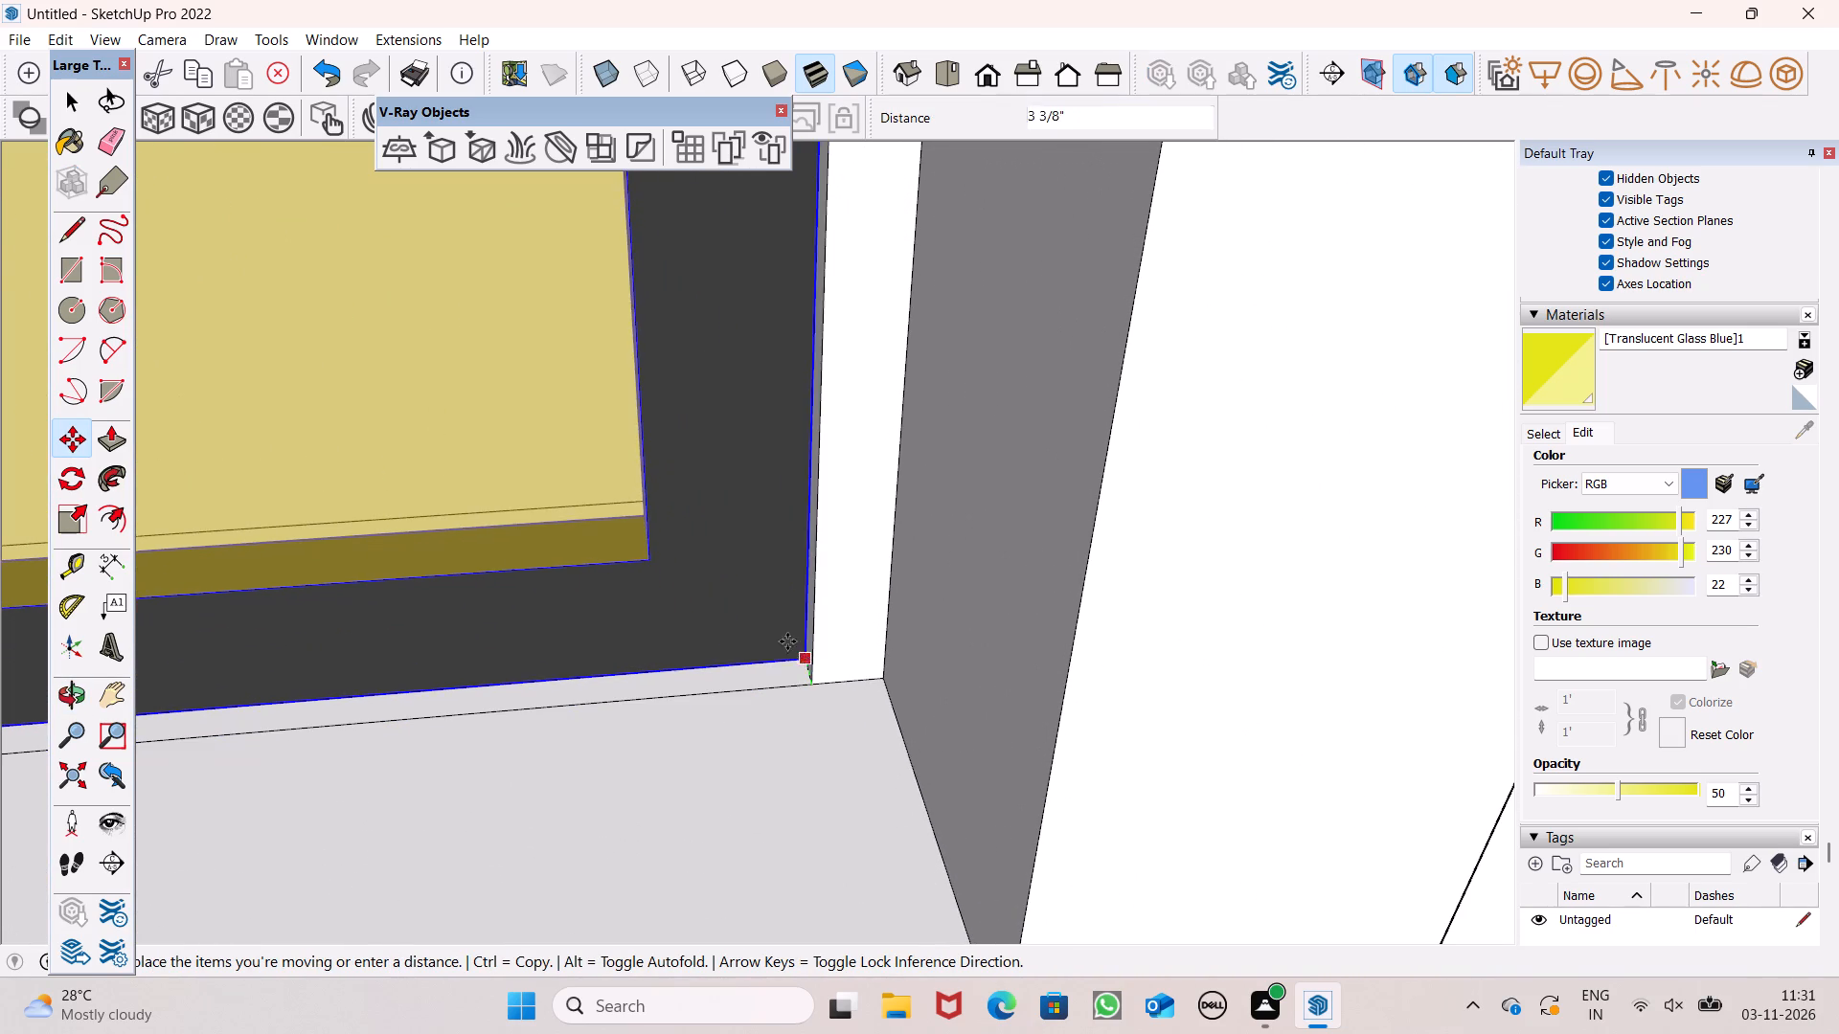
pyautogui.moveTo(787, 641); pyautogui.dragTo(785, 626)
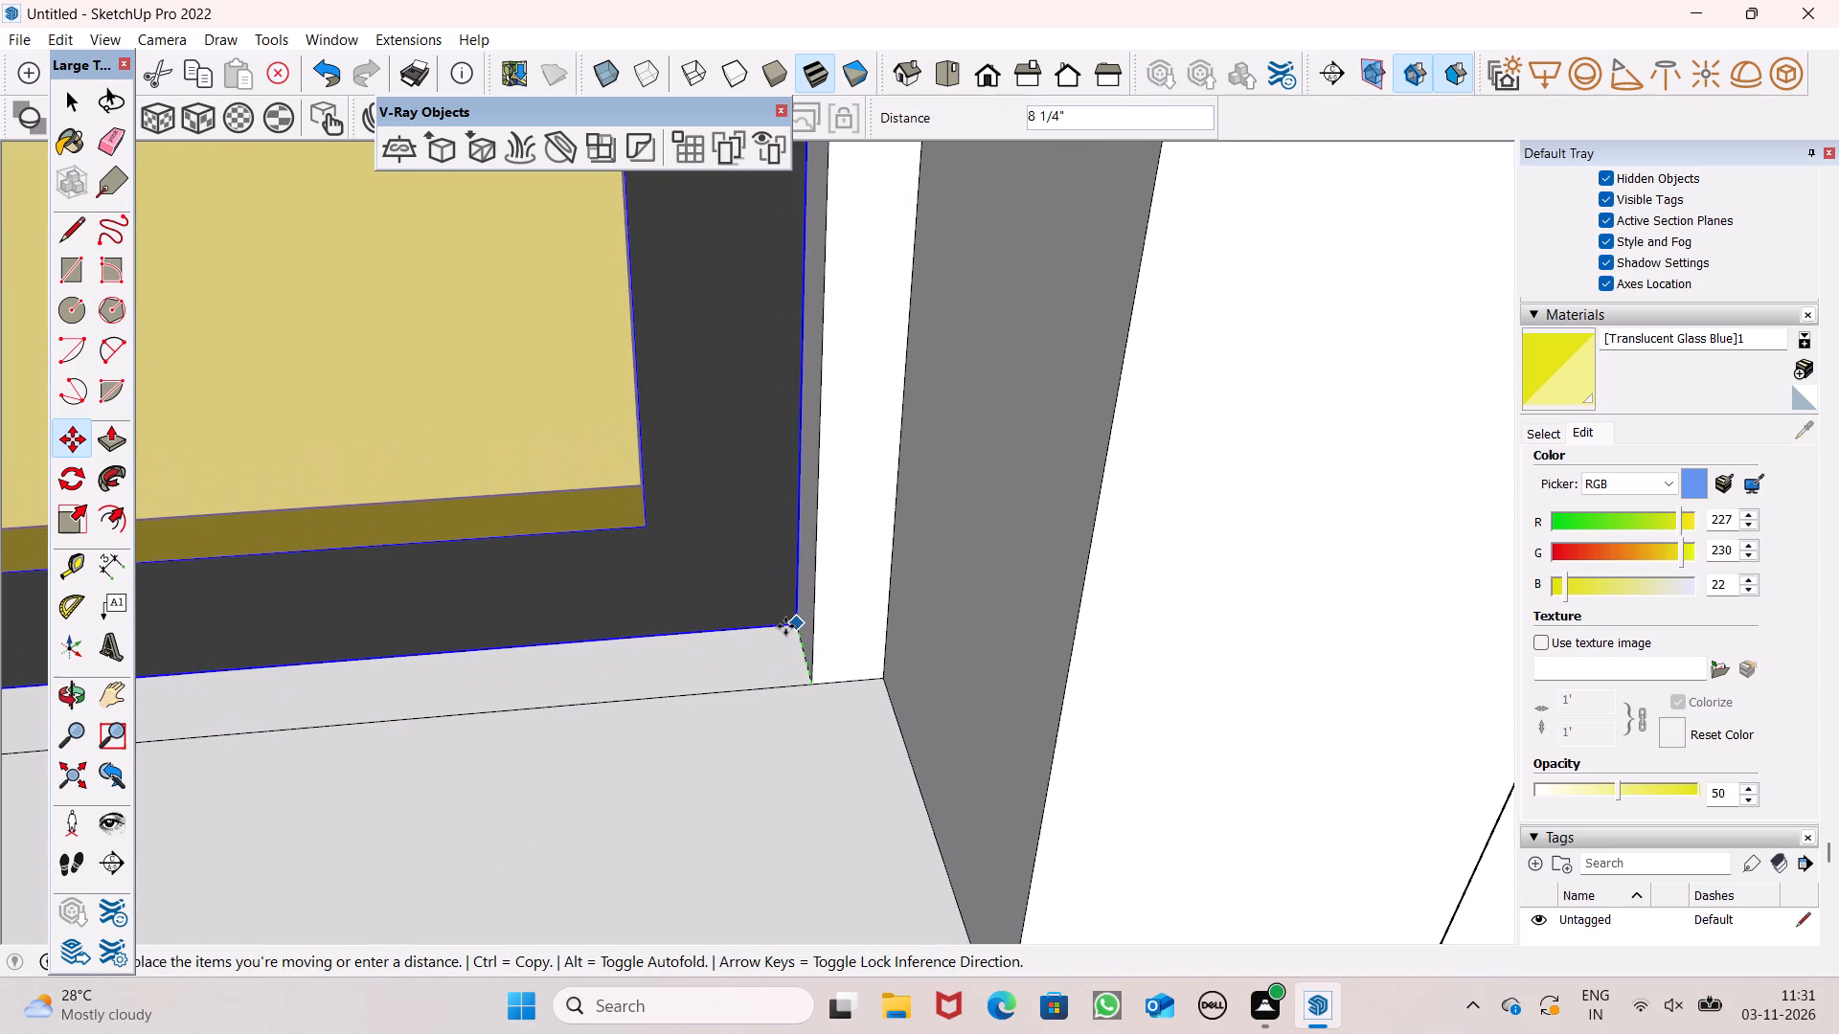
pyautogui.moveTo(785, 626); pyautogui.dragTo(788, 627)
# Move the middle-floor window copy about 7 1/8" farther back into its opening.
pyautogui.scroll(-7, 770, 601)
pyautogui.moveTo(765, 627); pyautogui.dragTo(722, 416, button='middle')
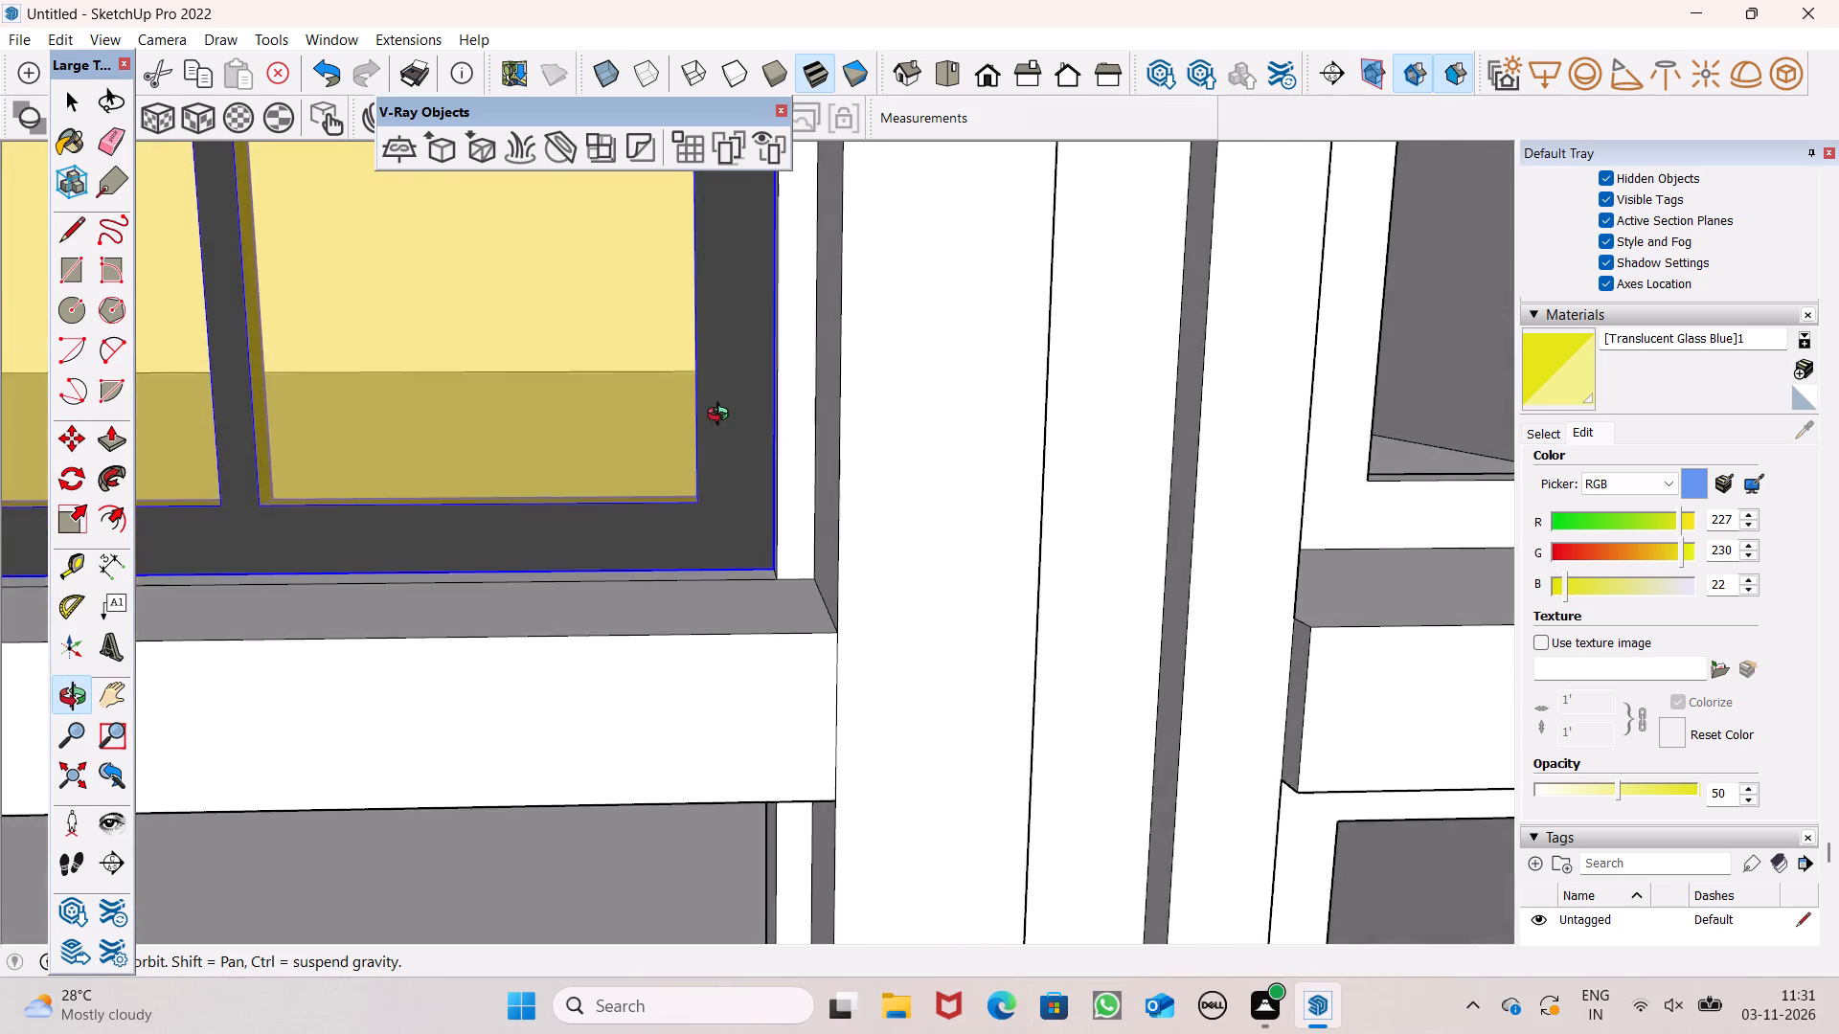
pyautogui.moveTo(722, 416); pyautogui.dragTo(724, 684, button='middle')
pyautogui.scroll(8, 708, 641)
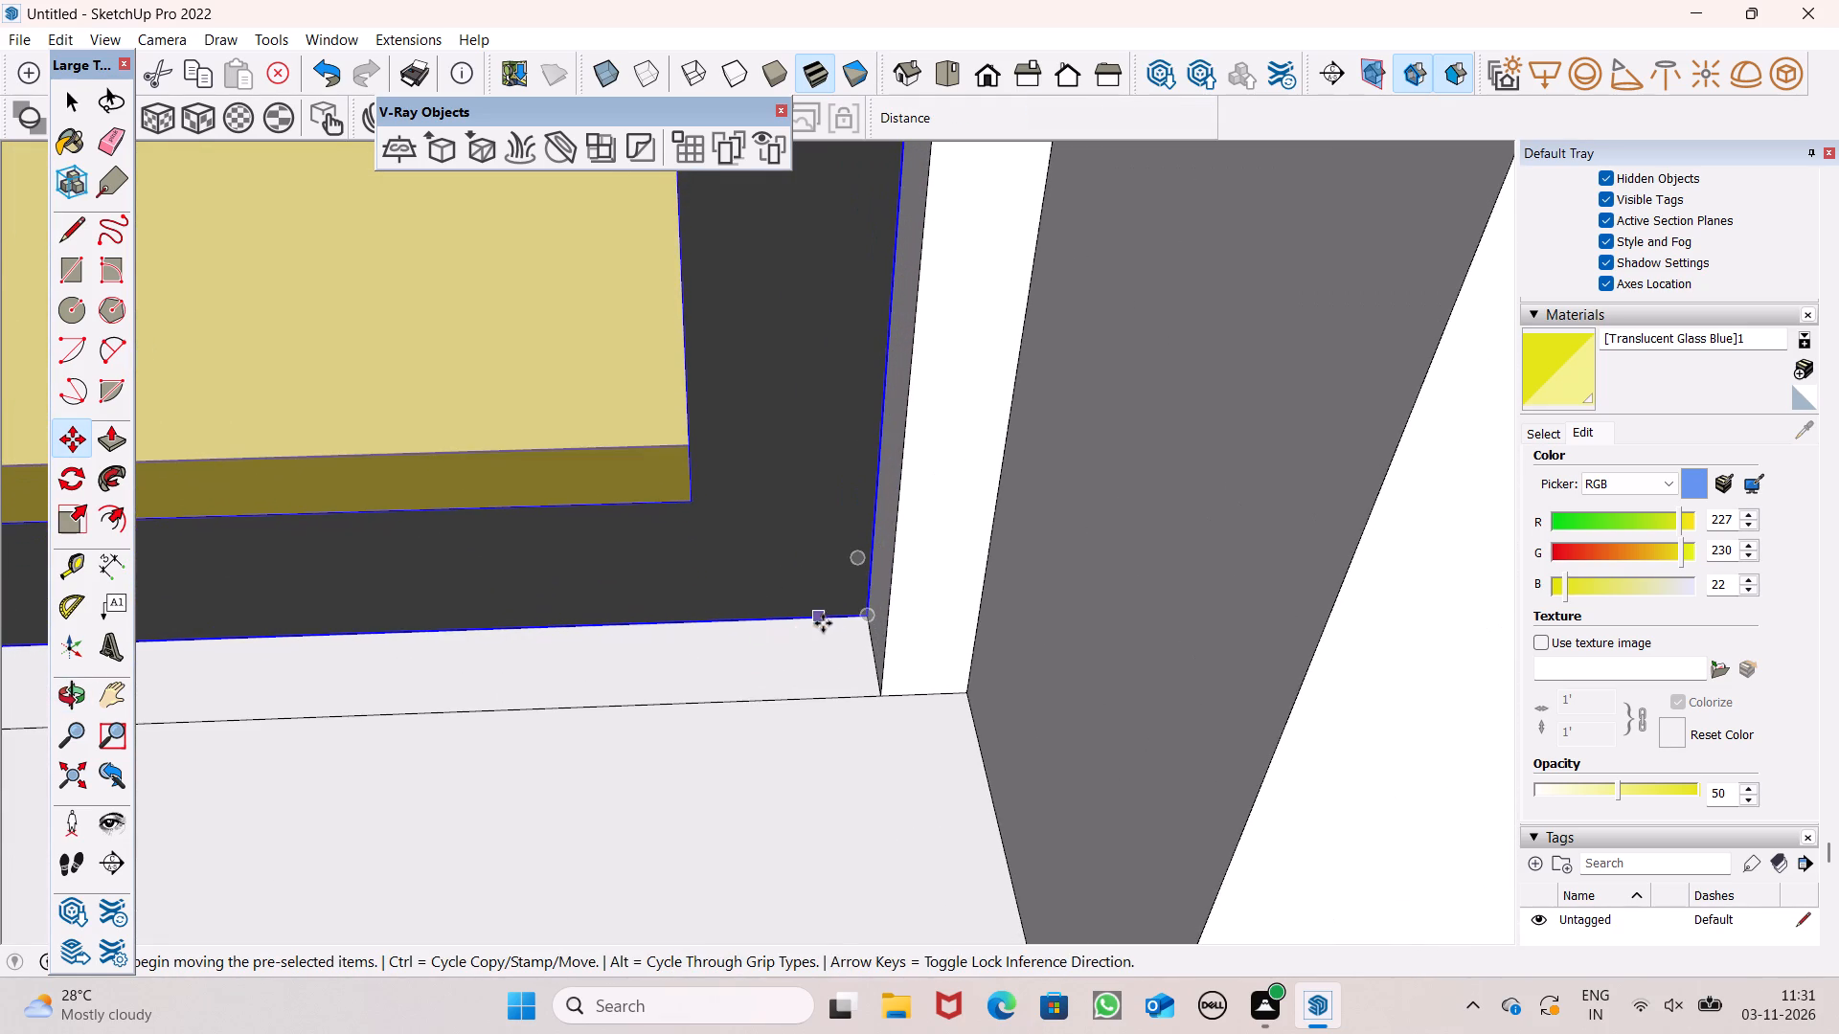
pyautogui.scroll(-14, 850, 608)
pyautogui.moveTo(853, 597); pyautogui.dragTo(870, 708, button='middle')
pyautogui.scroll(7, 841, 638)
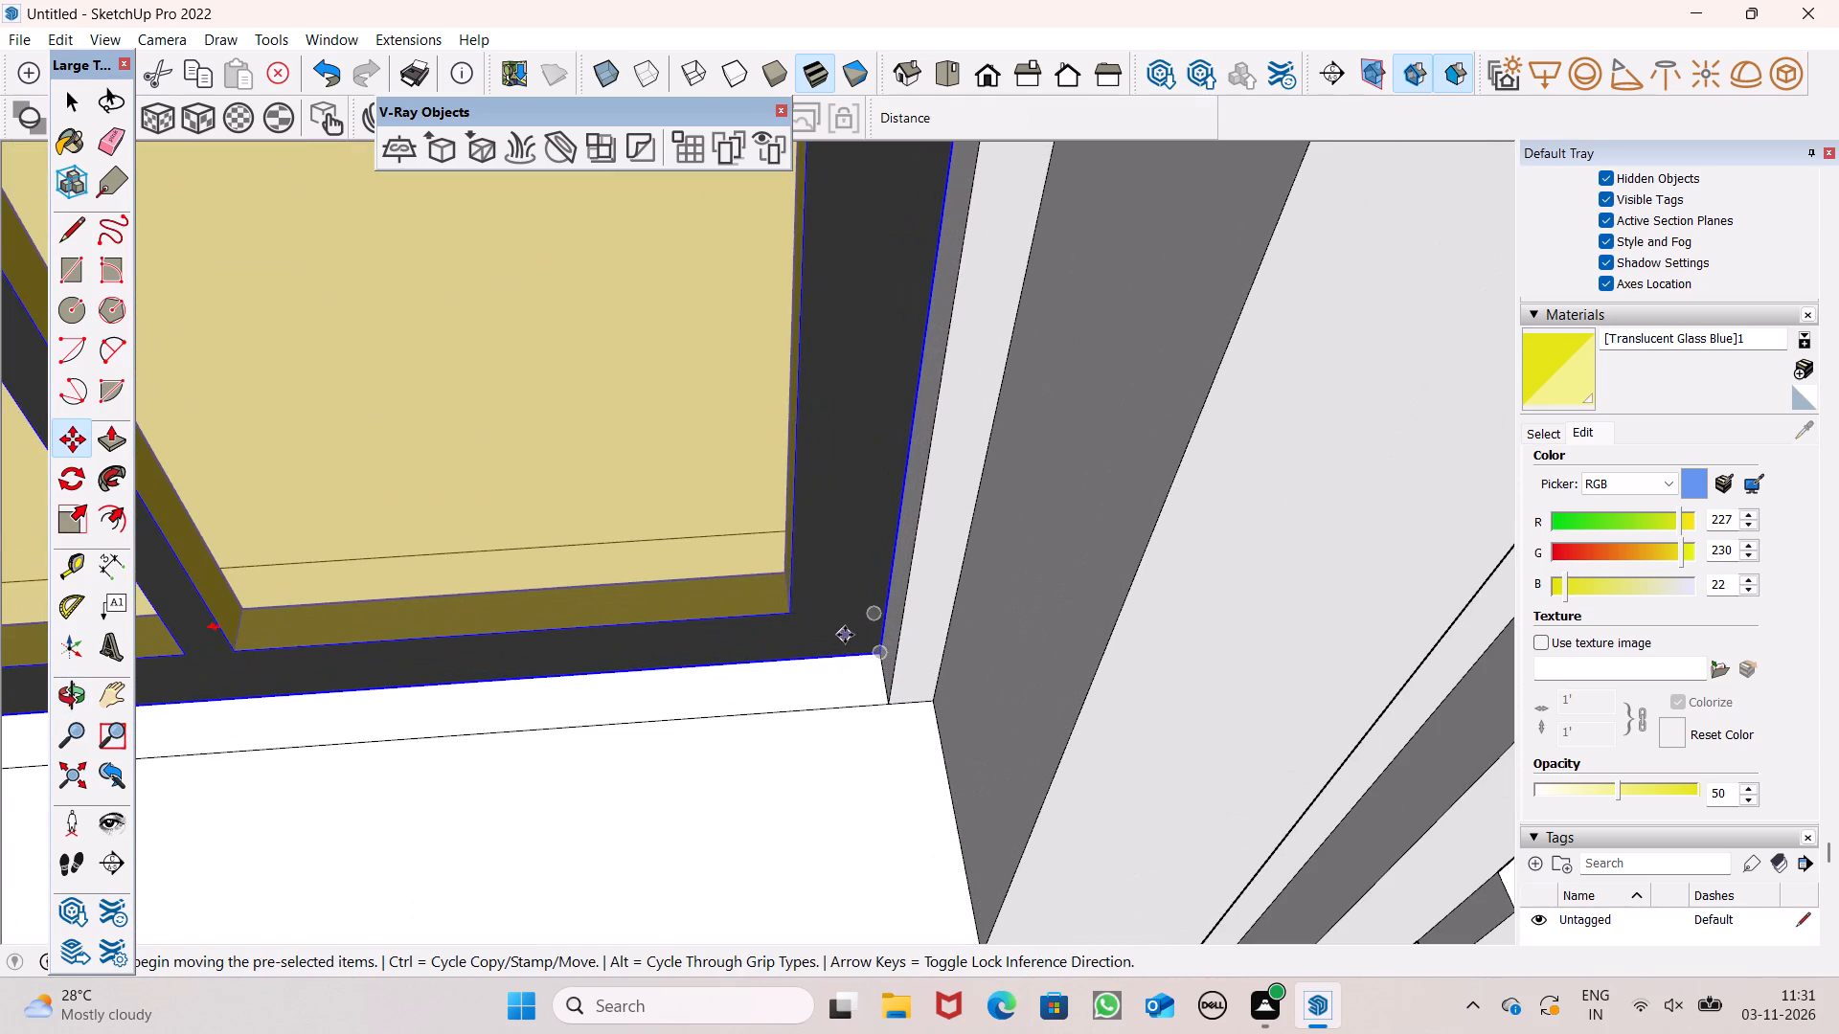
pyautogui.moveTo(879, 657); pyautogui.dragTo(870, 618)
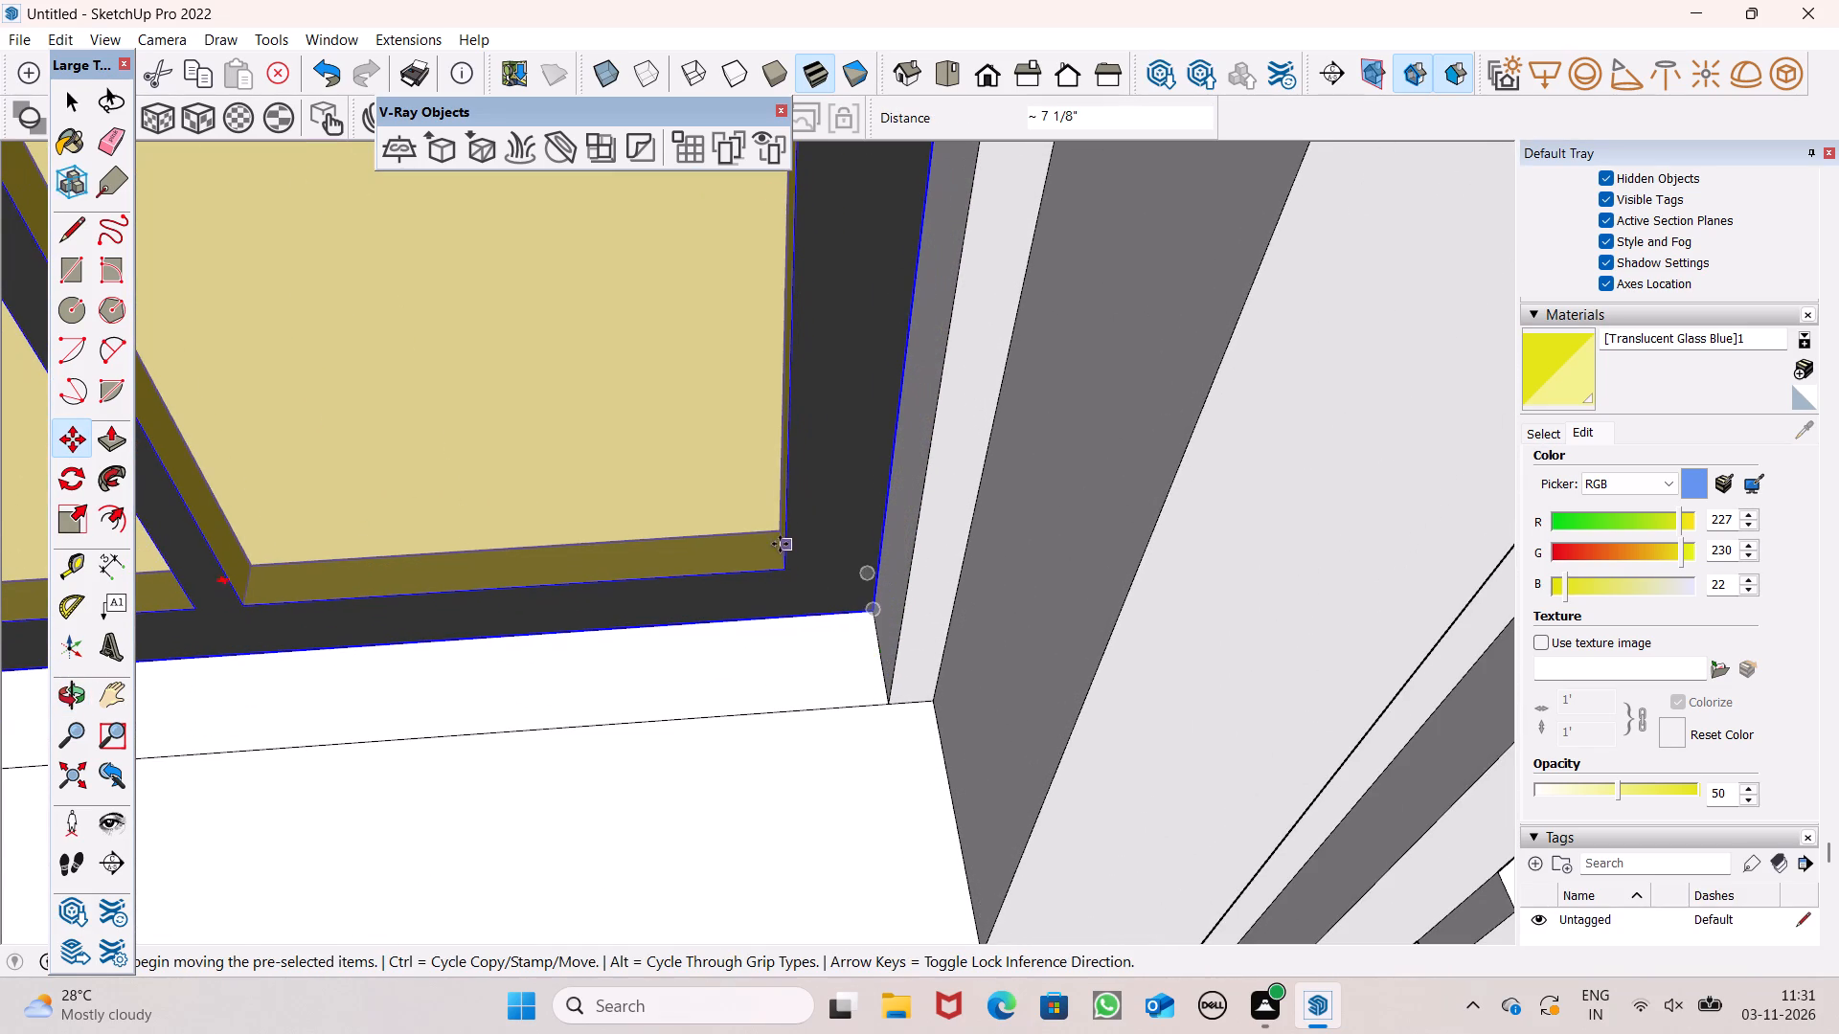
# Copy the middle-floor window 17' straight down into the empty opening directly above the ground floor.
pyautogui.scroll(-7, 780, 544)
pyautogui.scroll(-7, 745, 393)
pyautogui.moveTo(734, 573); pyautogui.dragTo(698, 333, button='middle')
pyautogui.scroll(2, 716, 446)
pyautogui.scroll(-6, 694, 389)
pyautogui.scroll(-4, 694, 499)
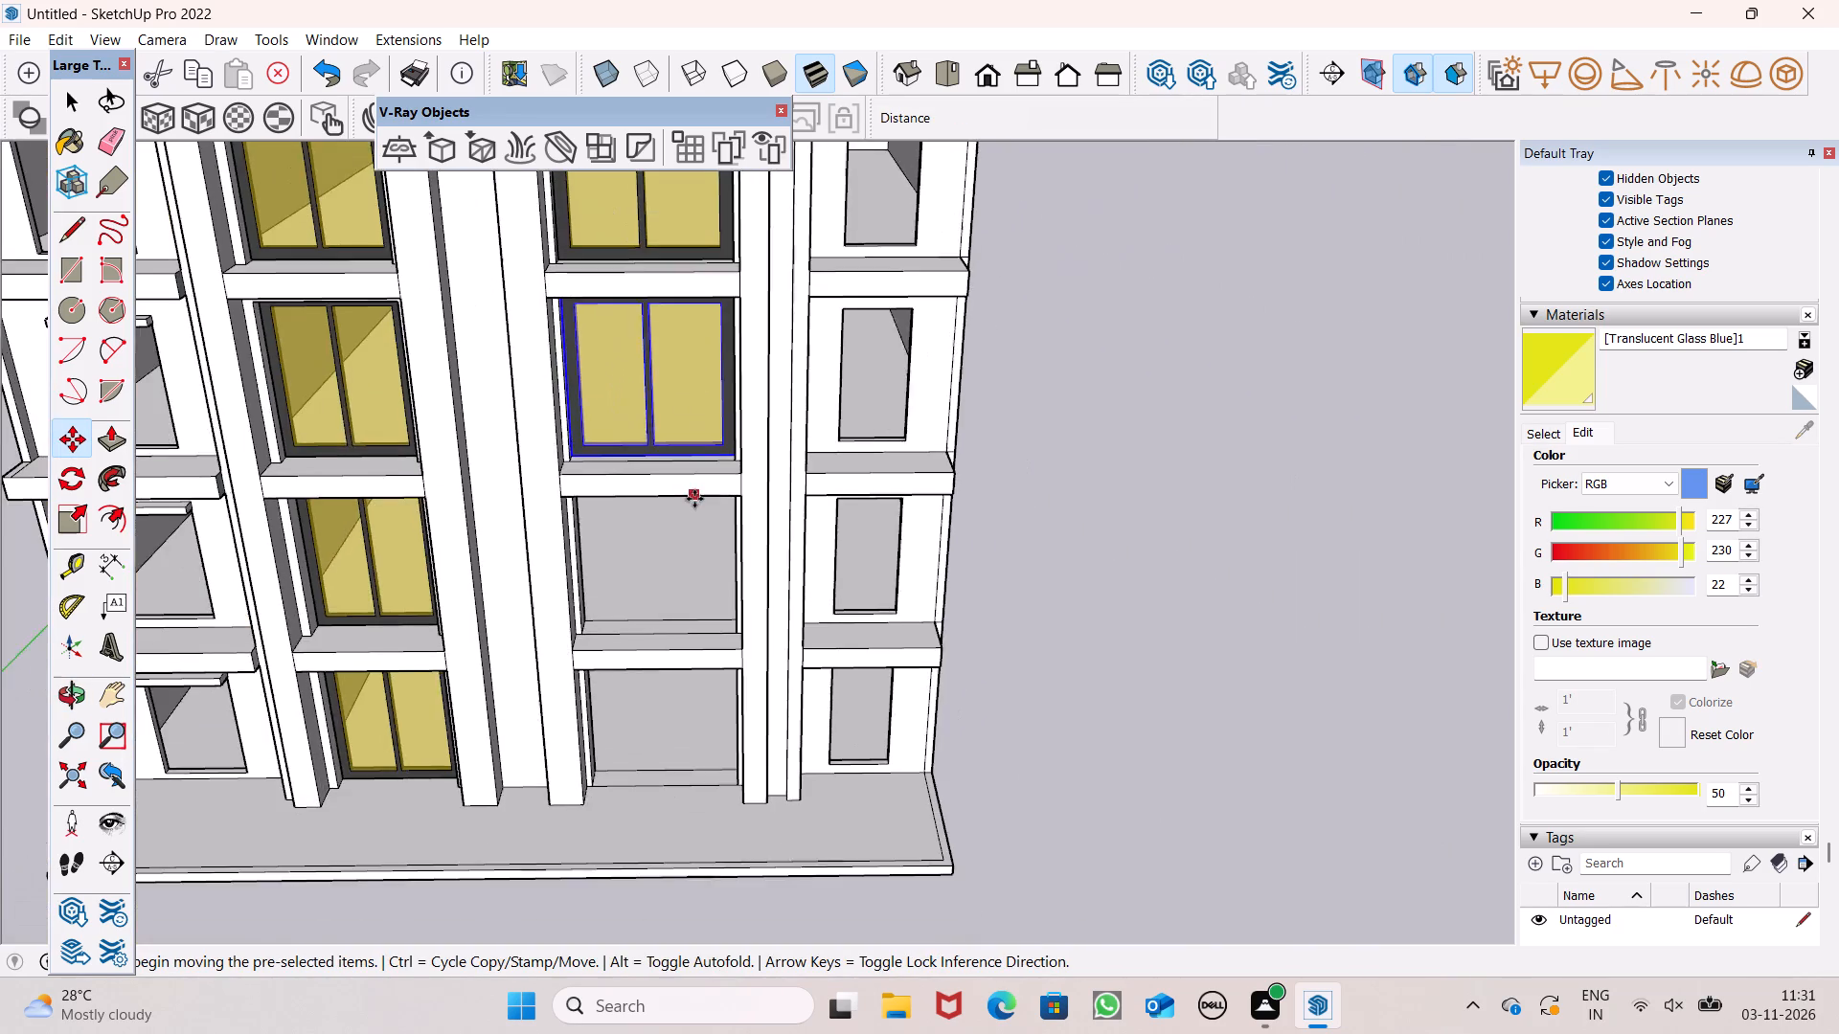
pyautogui.moveTo(682, 520); pyautogui.dragTo(693, 641, button='middle')
pyautogui.scroll(7, 676, 623)
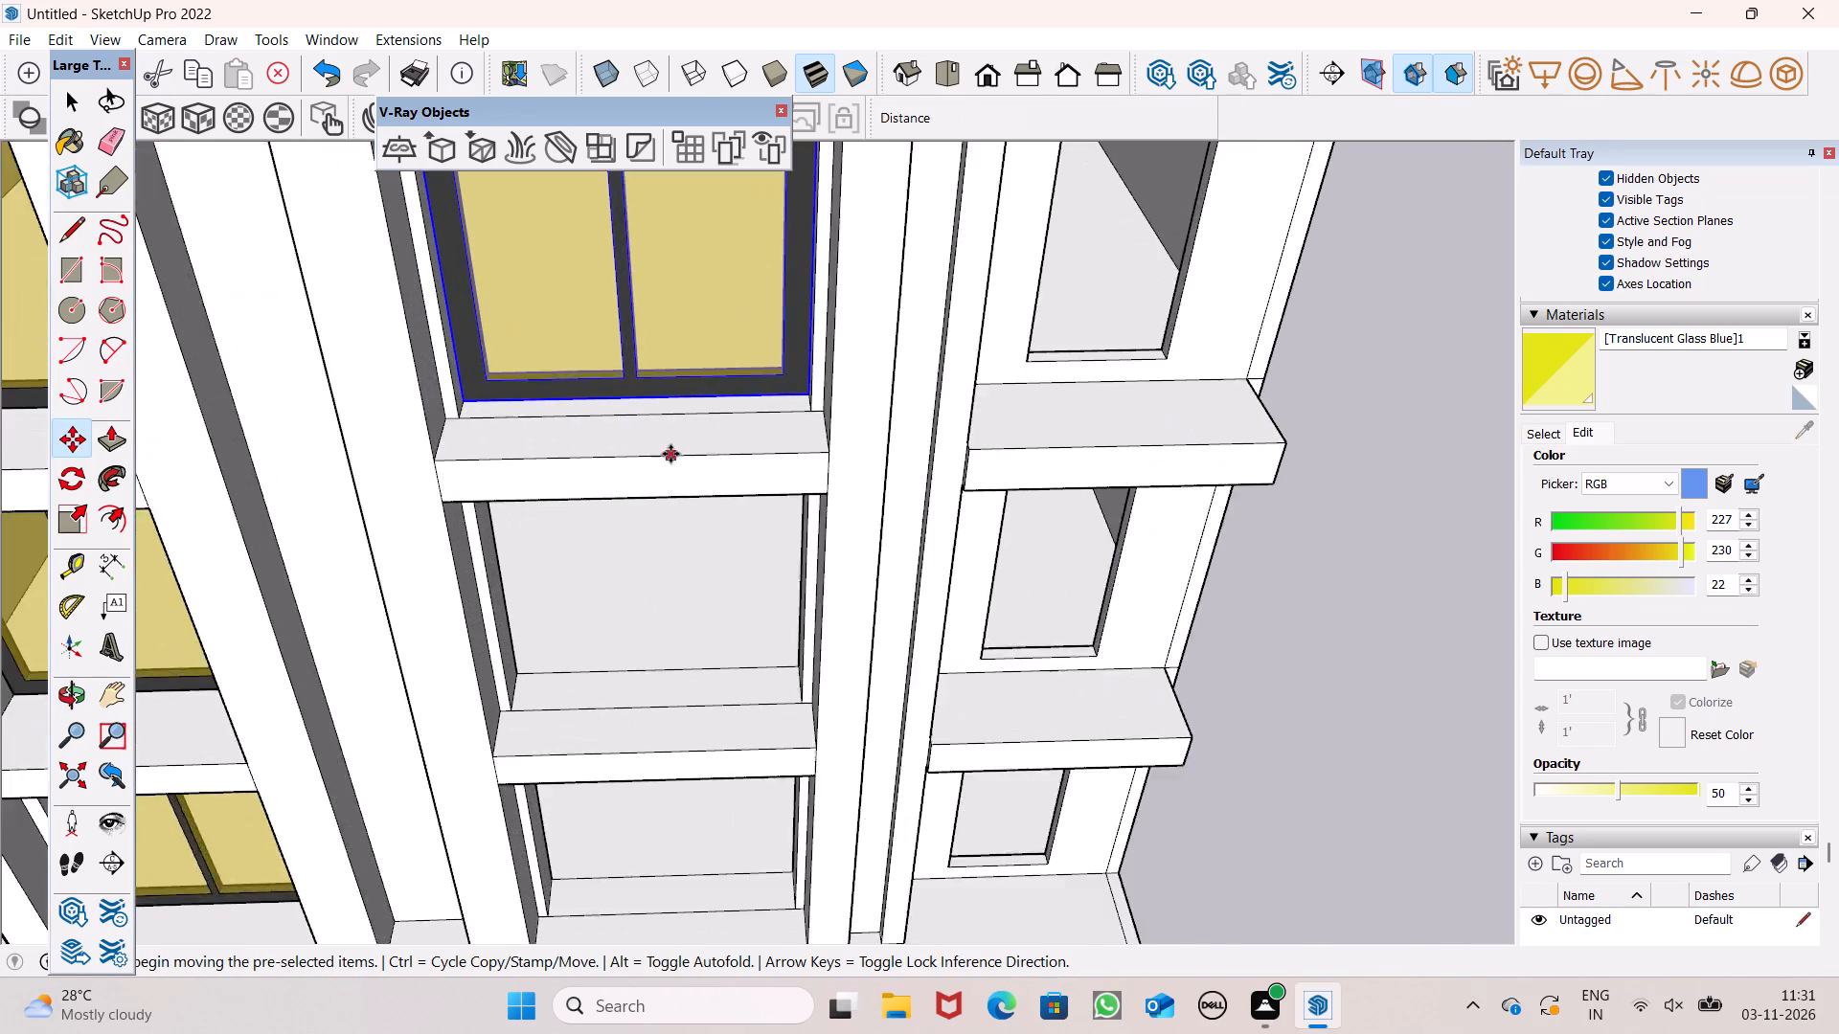
pyautogui.scroll(1, 670, 454)
pyautogui.moveTo(831, 382); pyautogui.dragTo(831, 444)
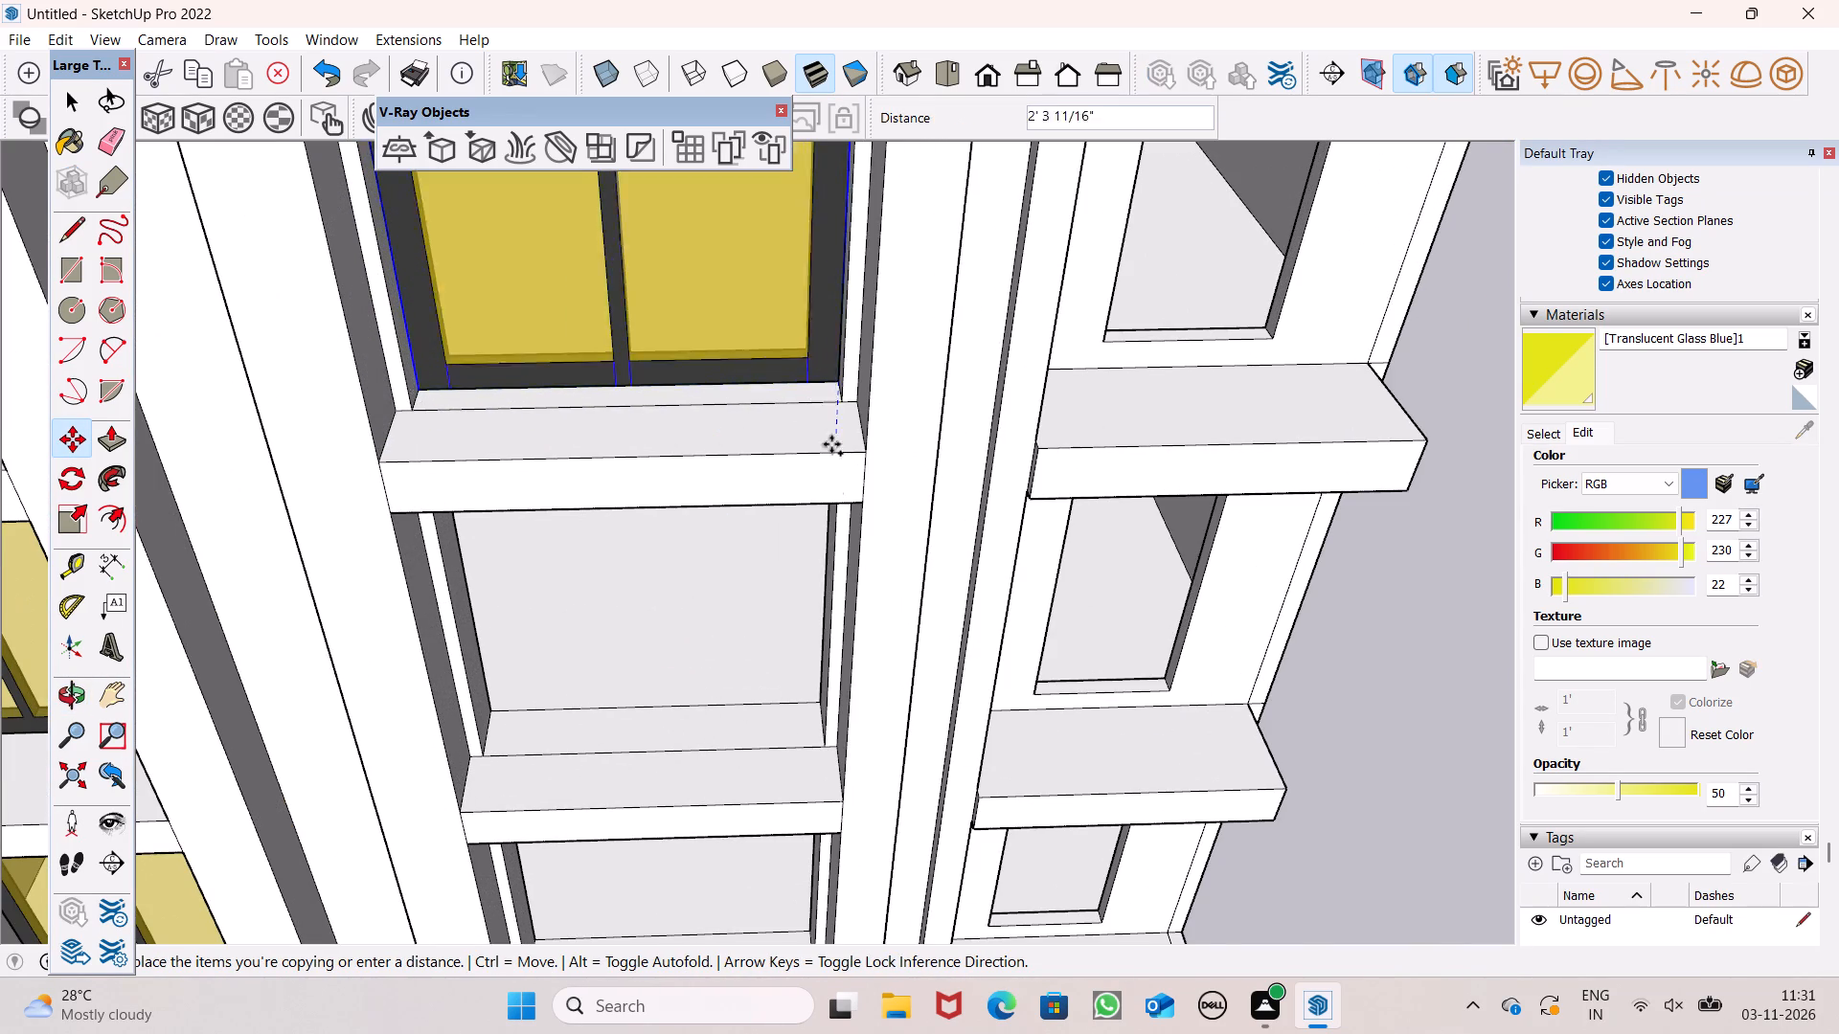
pyautogui.moveTo(831, 444); pyautogui.dragTo(810, 732)
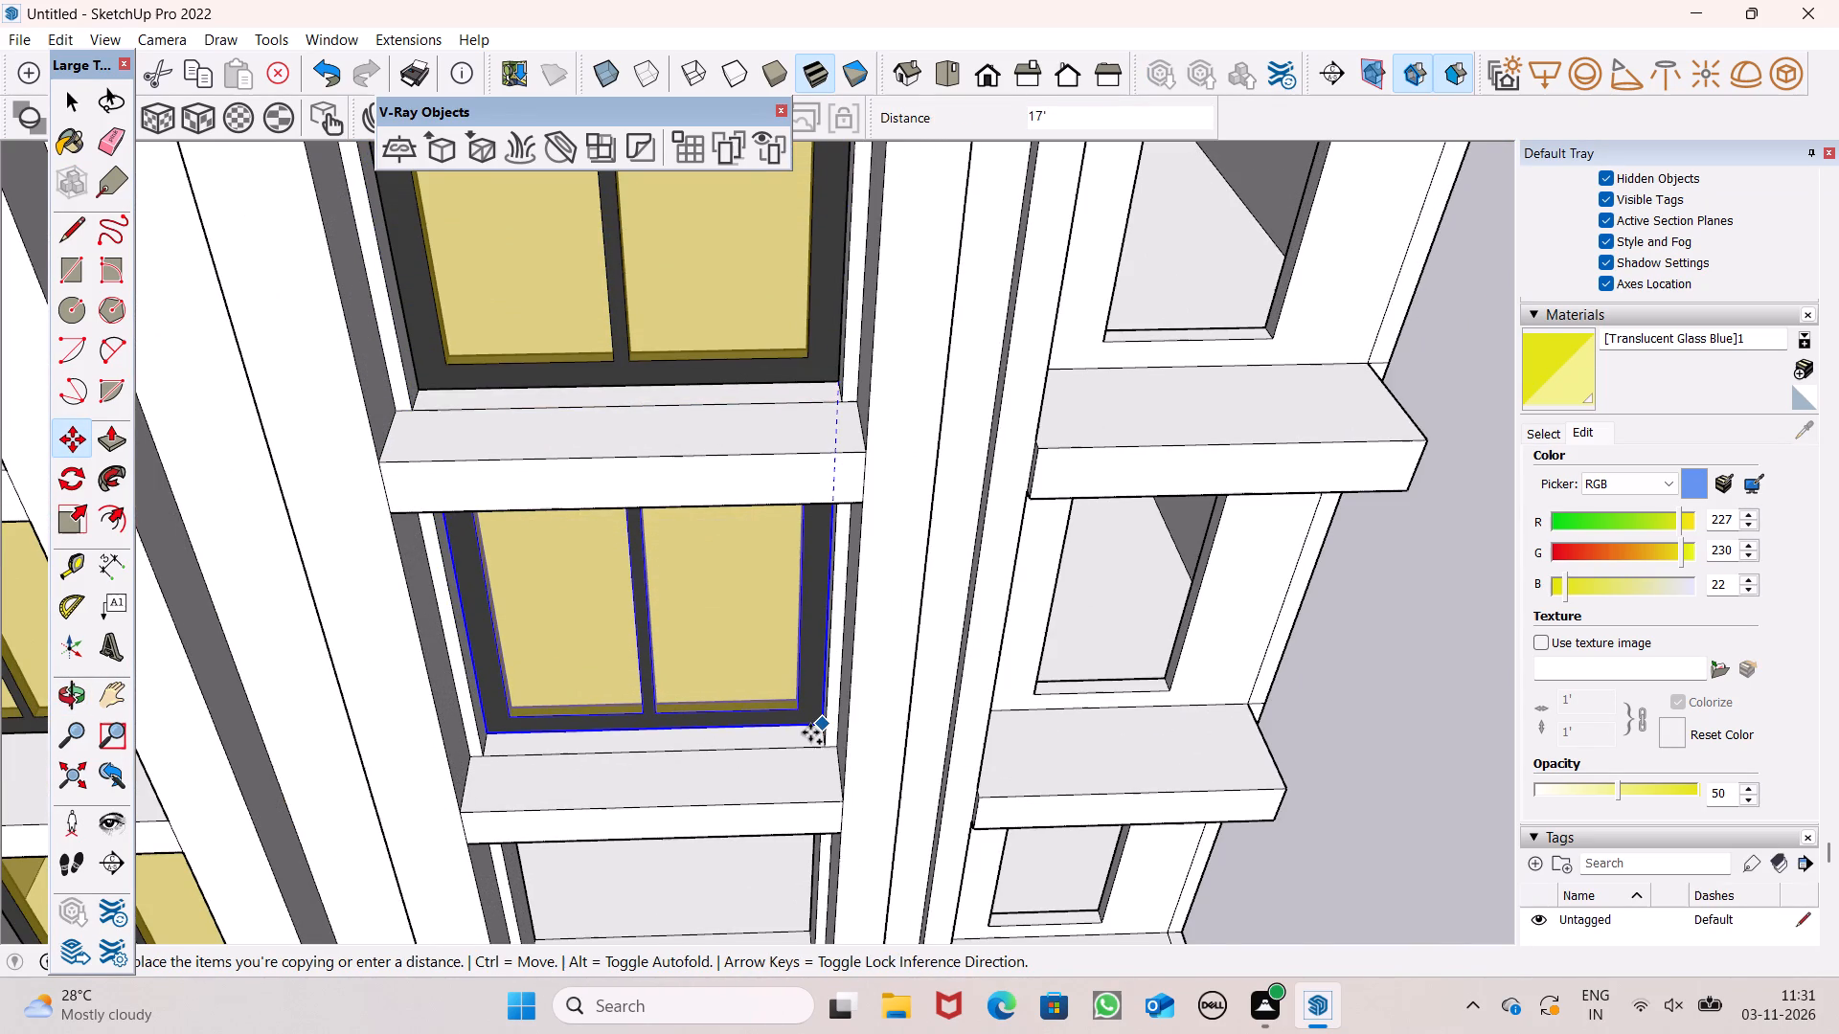
pyautogui.moveTo(810, 732); pyautogui.dragTo(810, 733)
# Examine how the new window copy sits against its sill and side walls, and clear the selection.
pyautogui.scroll(-3, 637, 663)
pyautogui.moveTo(643, 729); pyautogui.dragTo(656, 429, button='middle')
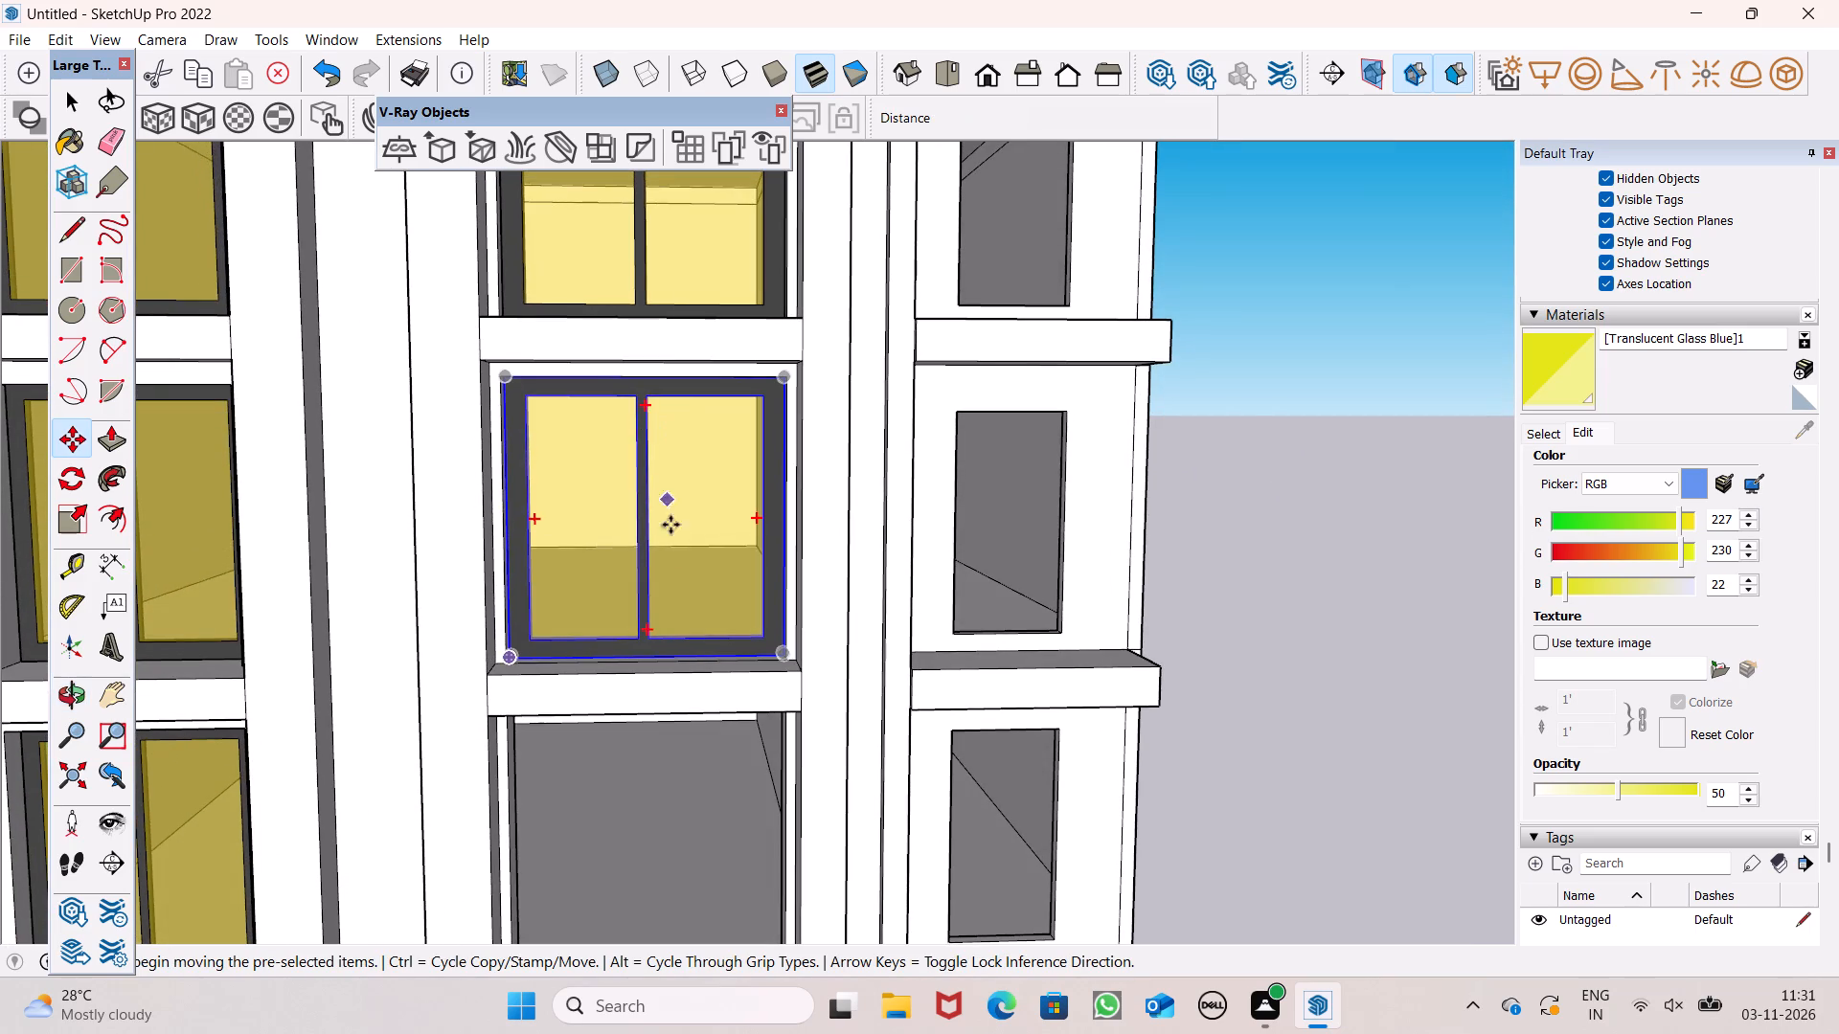
pyautogui.scroll(6, 679, 614)
pyautogui.scroll(7, 822, 698)
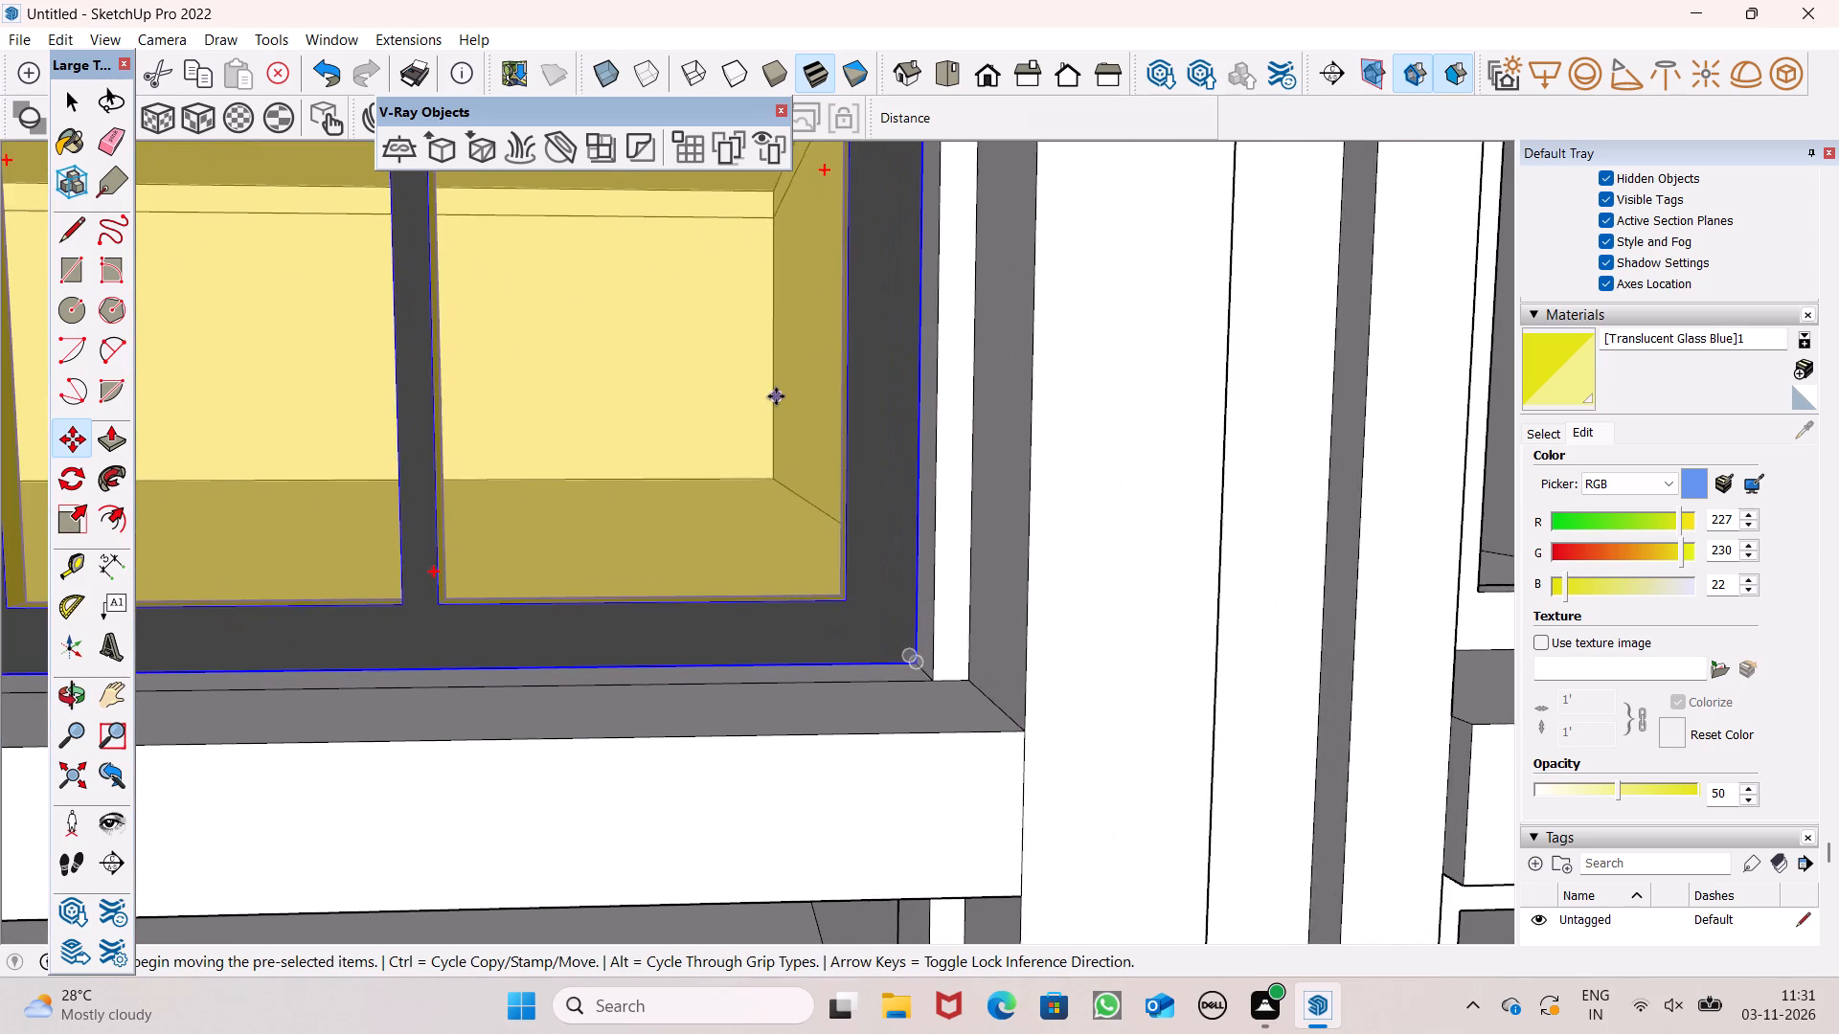
pyautogui.scroll(-3, 777, 396)
pyautogui.moveTo(916, 535); pyautogui.dragTo(916, 742, button='middle')
pyautogui.scroll(1, 918, 565)
pyautogui.scroll(7, 878, 666)
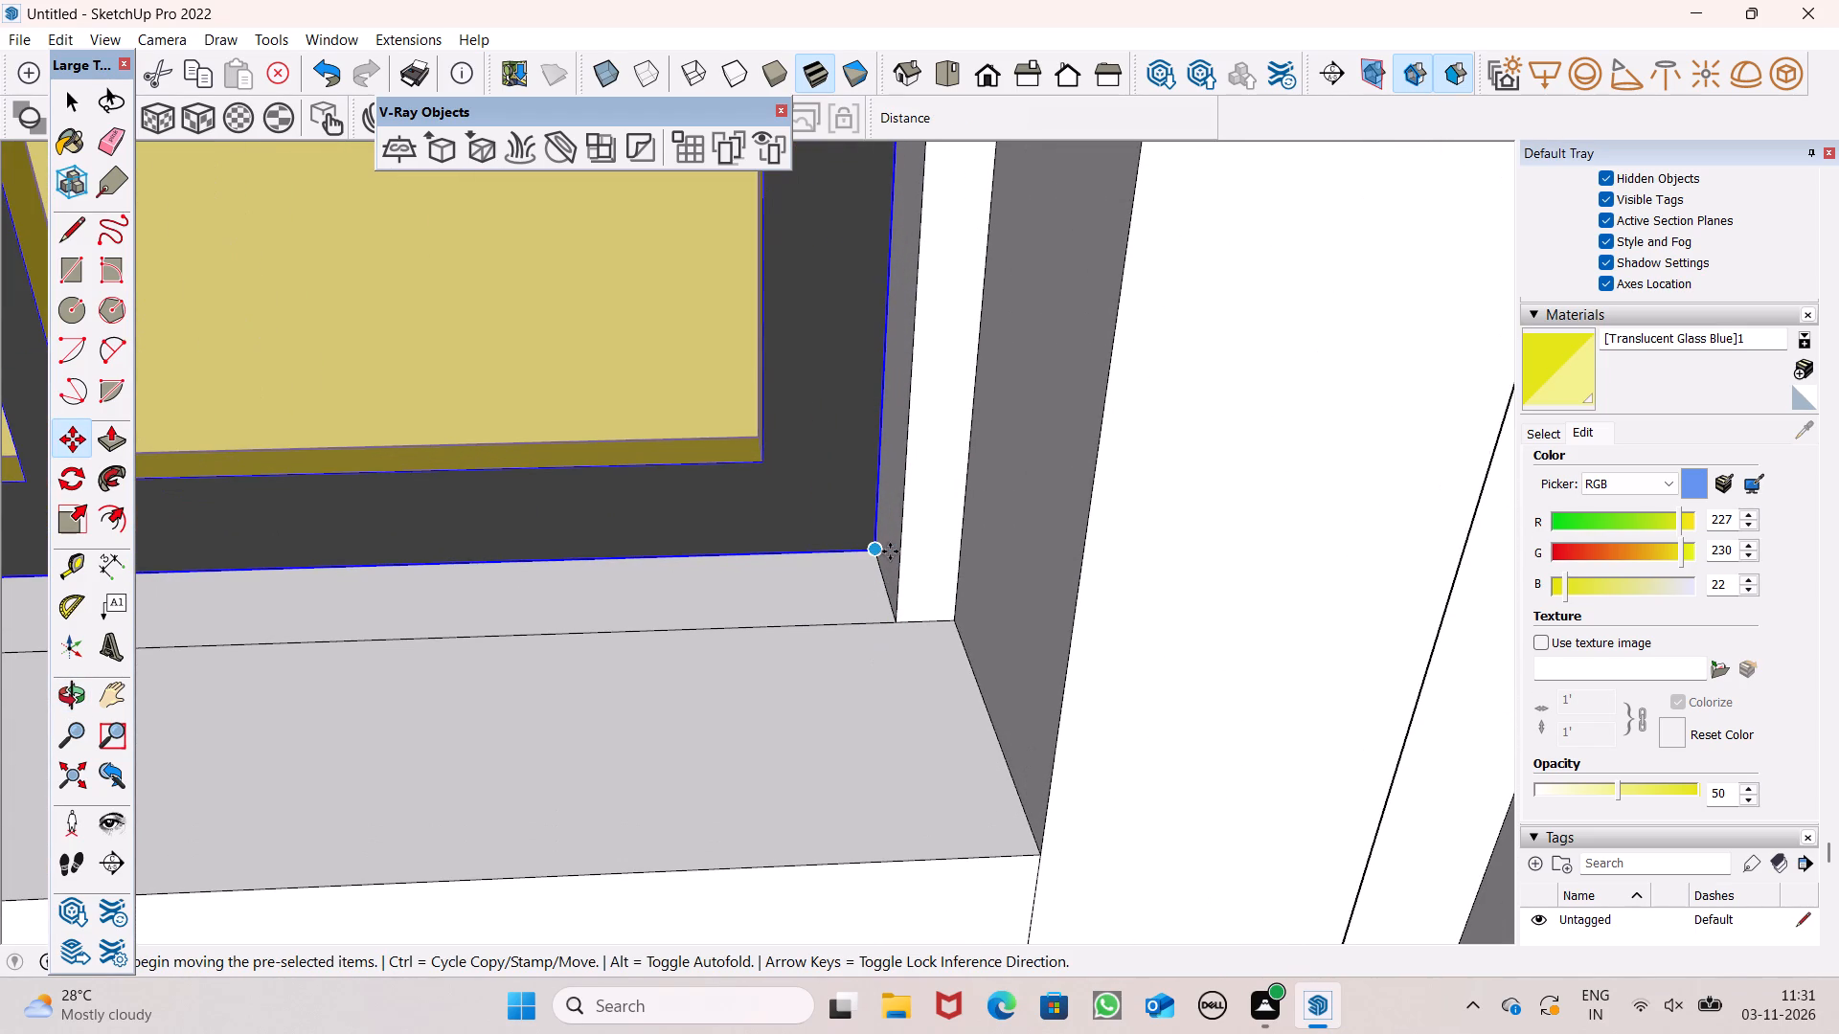
pyautogui.scroll(-5, 809, 579)
pyautogui.press('space')
pyautogui.scroll(-12, 738, 582)
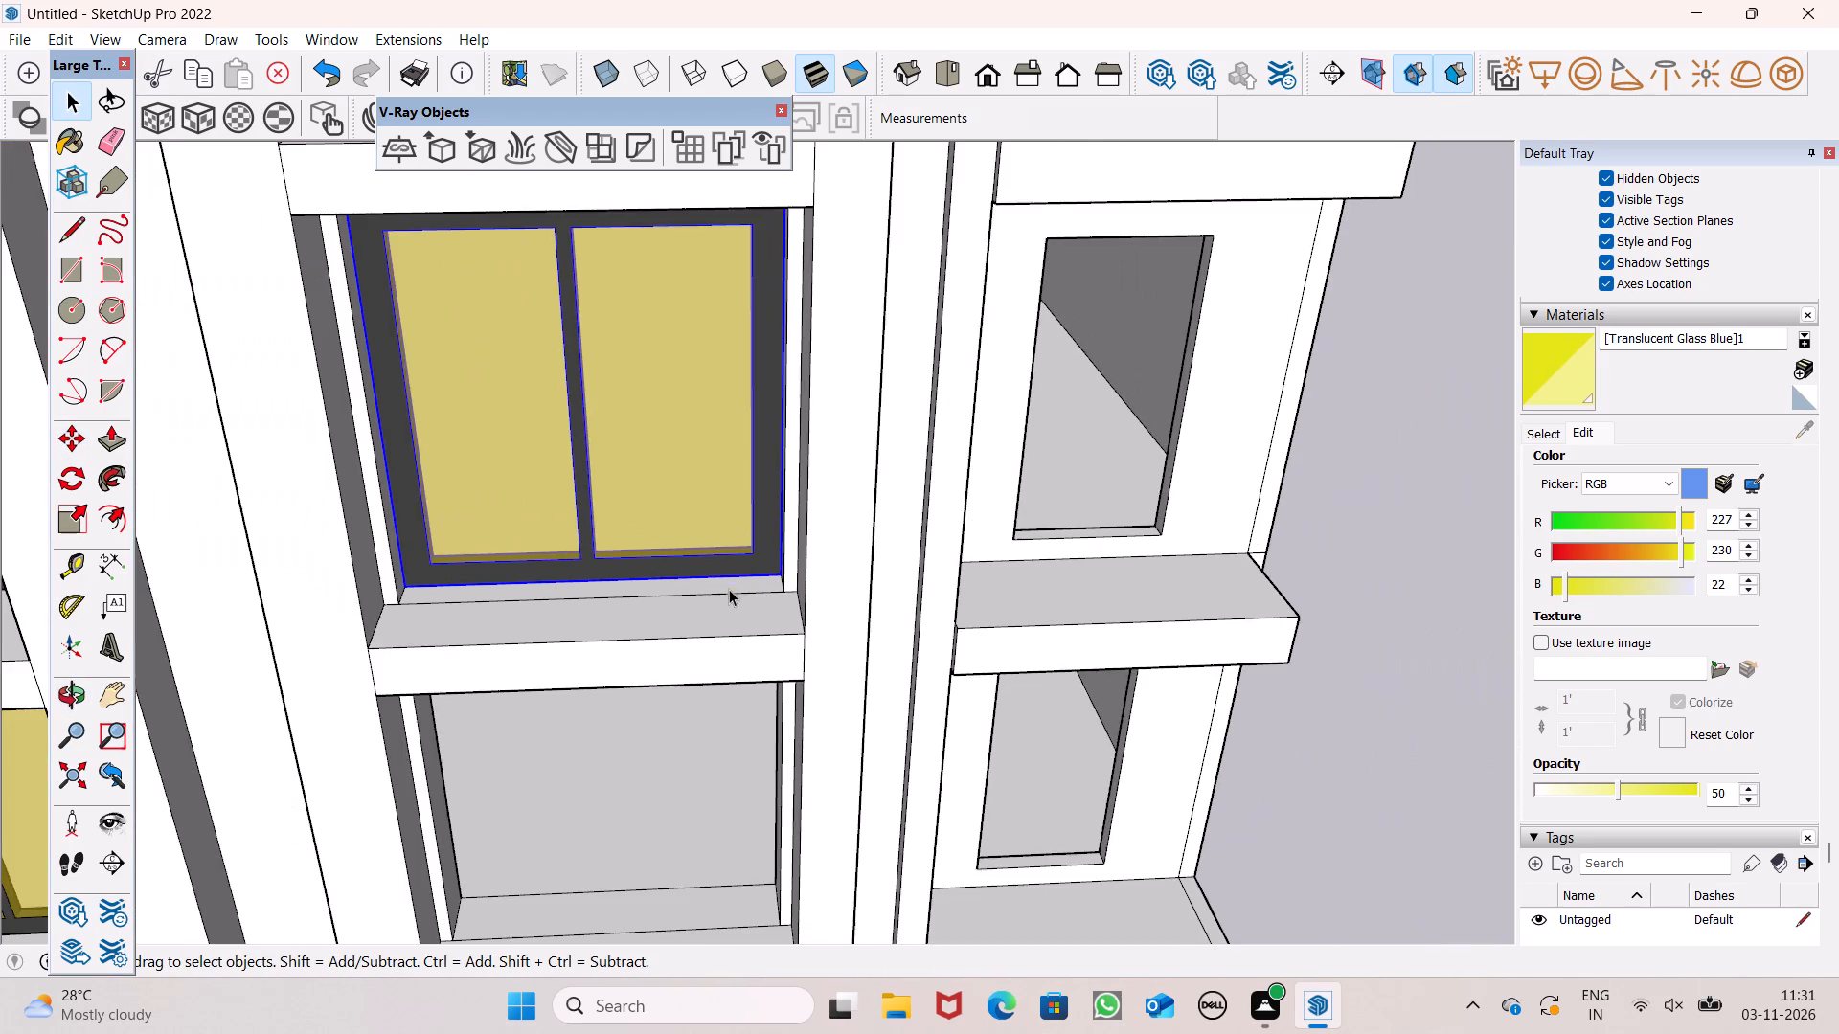
pyautogui.moveTo(720, 630); pyautogui.dragTo(623, 339, button='middle')
pyautogui.scroll(-5, 615, 372)
pyautogui.click(1097, 606)
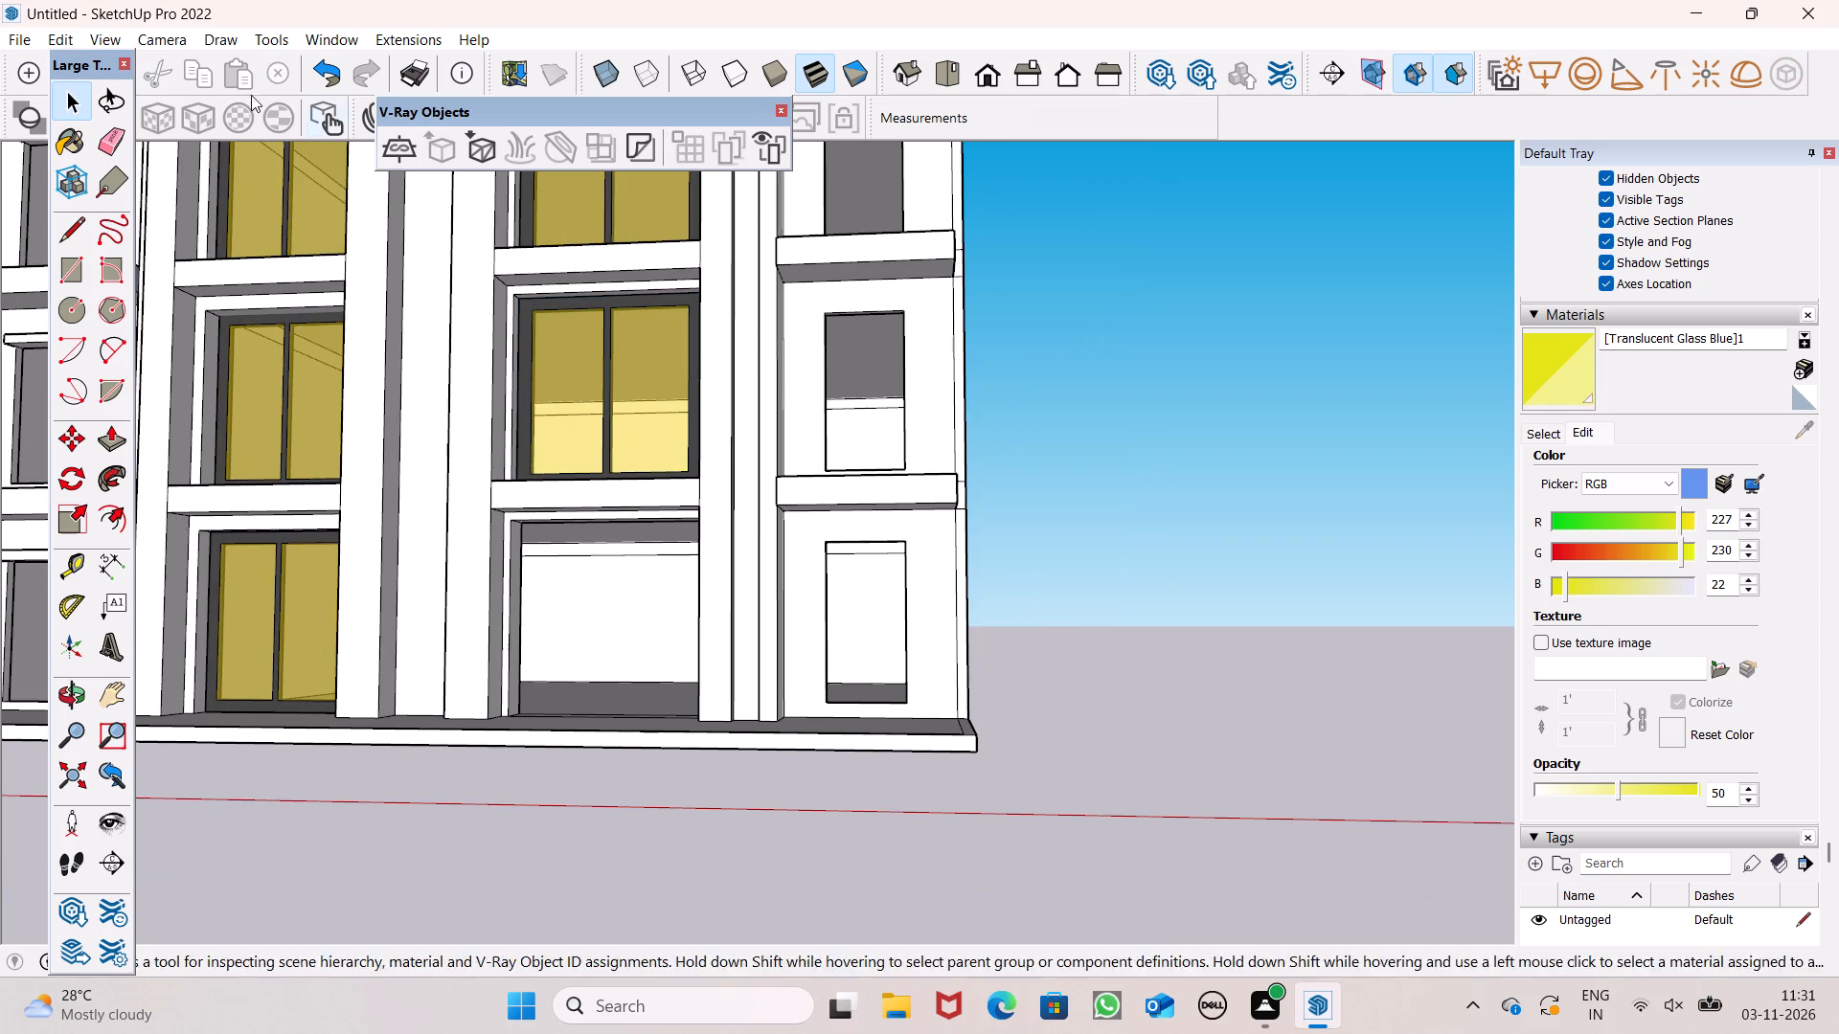
# Copy the window above the ground floor 17' straight down into the empty ground-floor opening of the same column.
pyautogui.scroll(3, 251, 95)
pyautogui.moveTo(526, 465); pyautogui.dragTo(586, 469, button='middle')
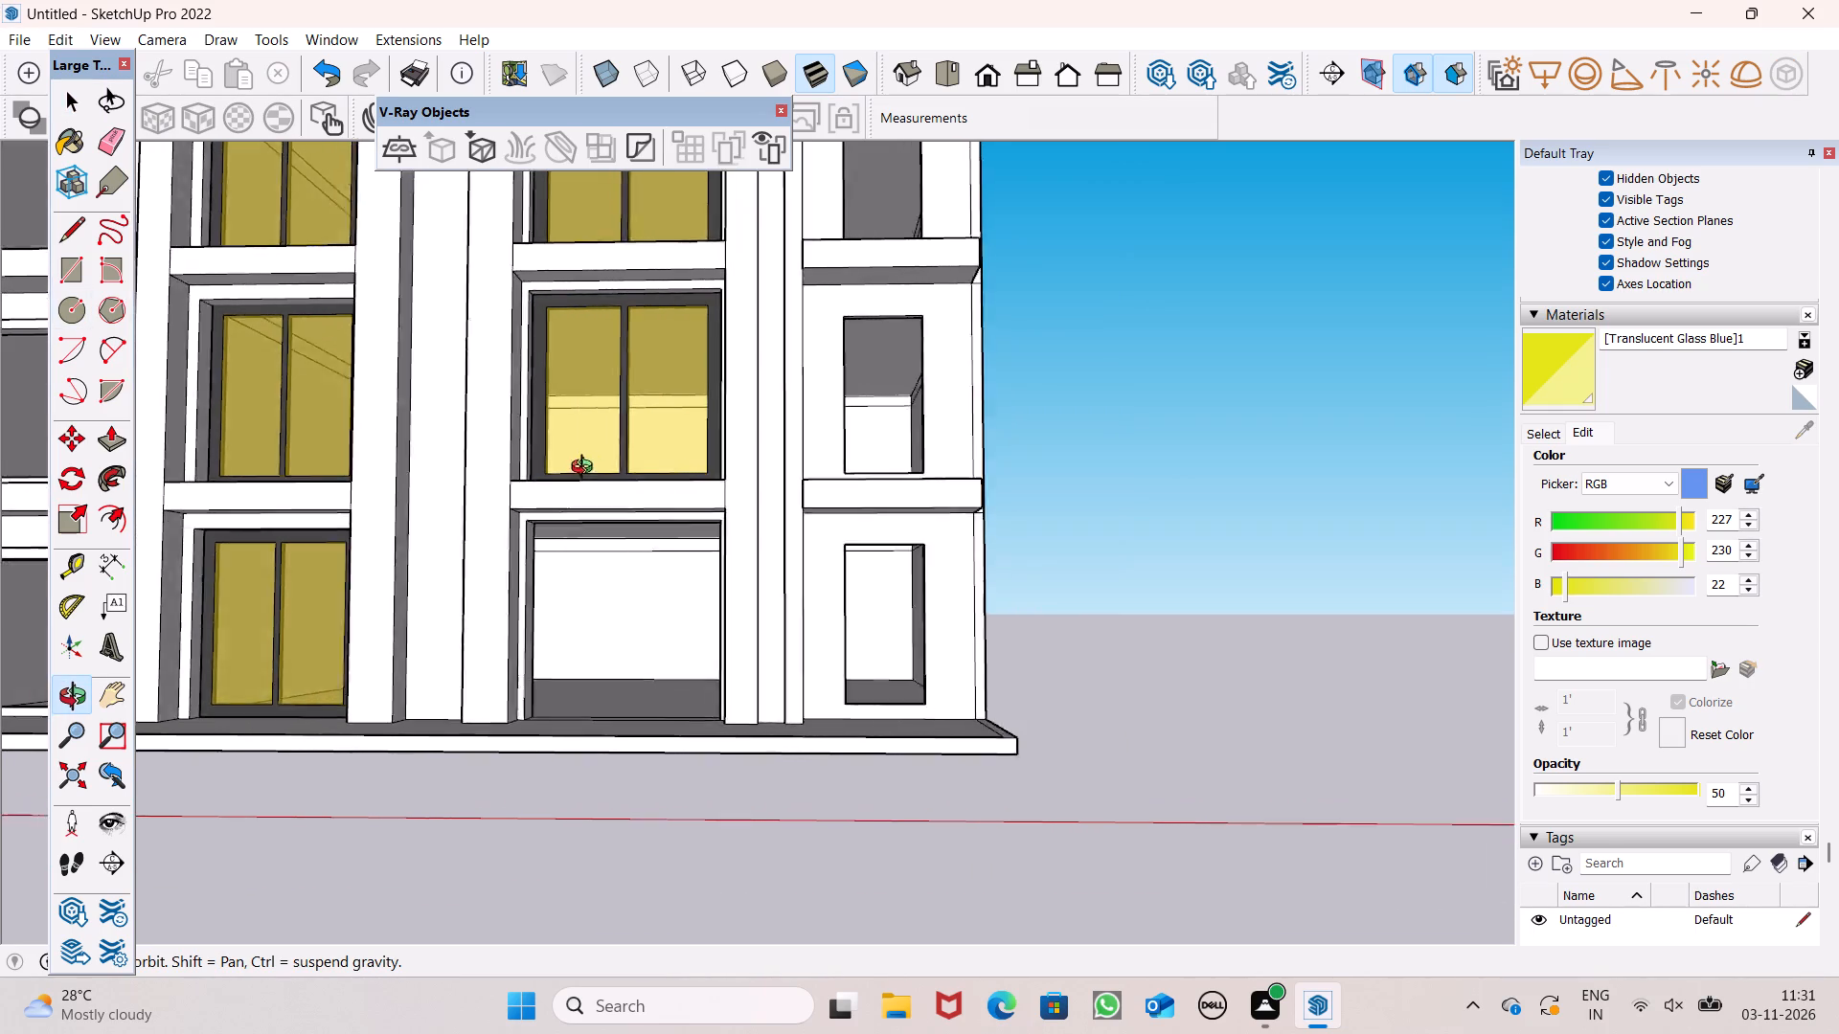
pyautogui.moveTo(586, 469); pyautogui.dragTo(618, 604, button='middle')
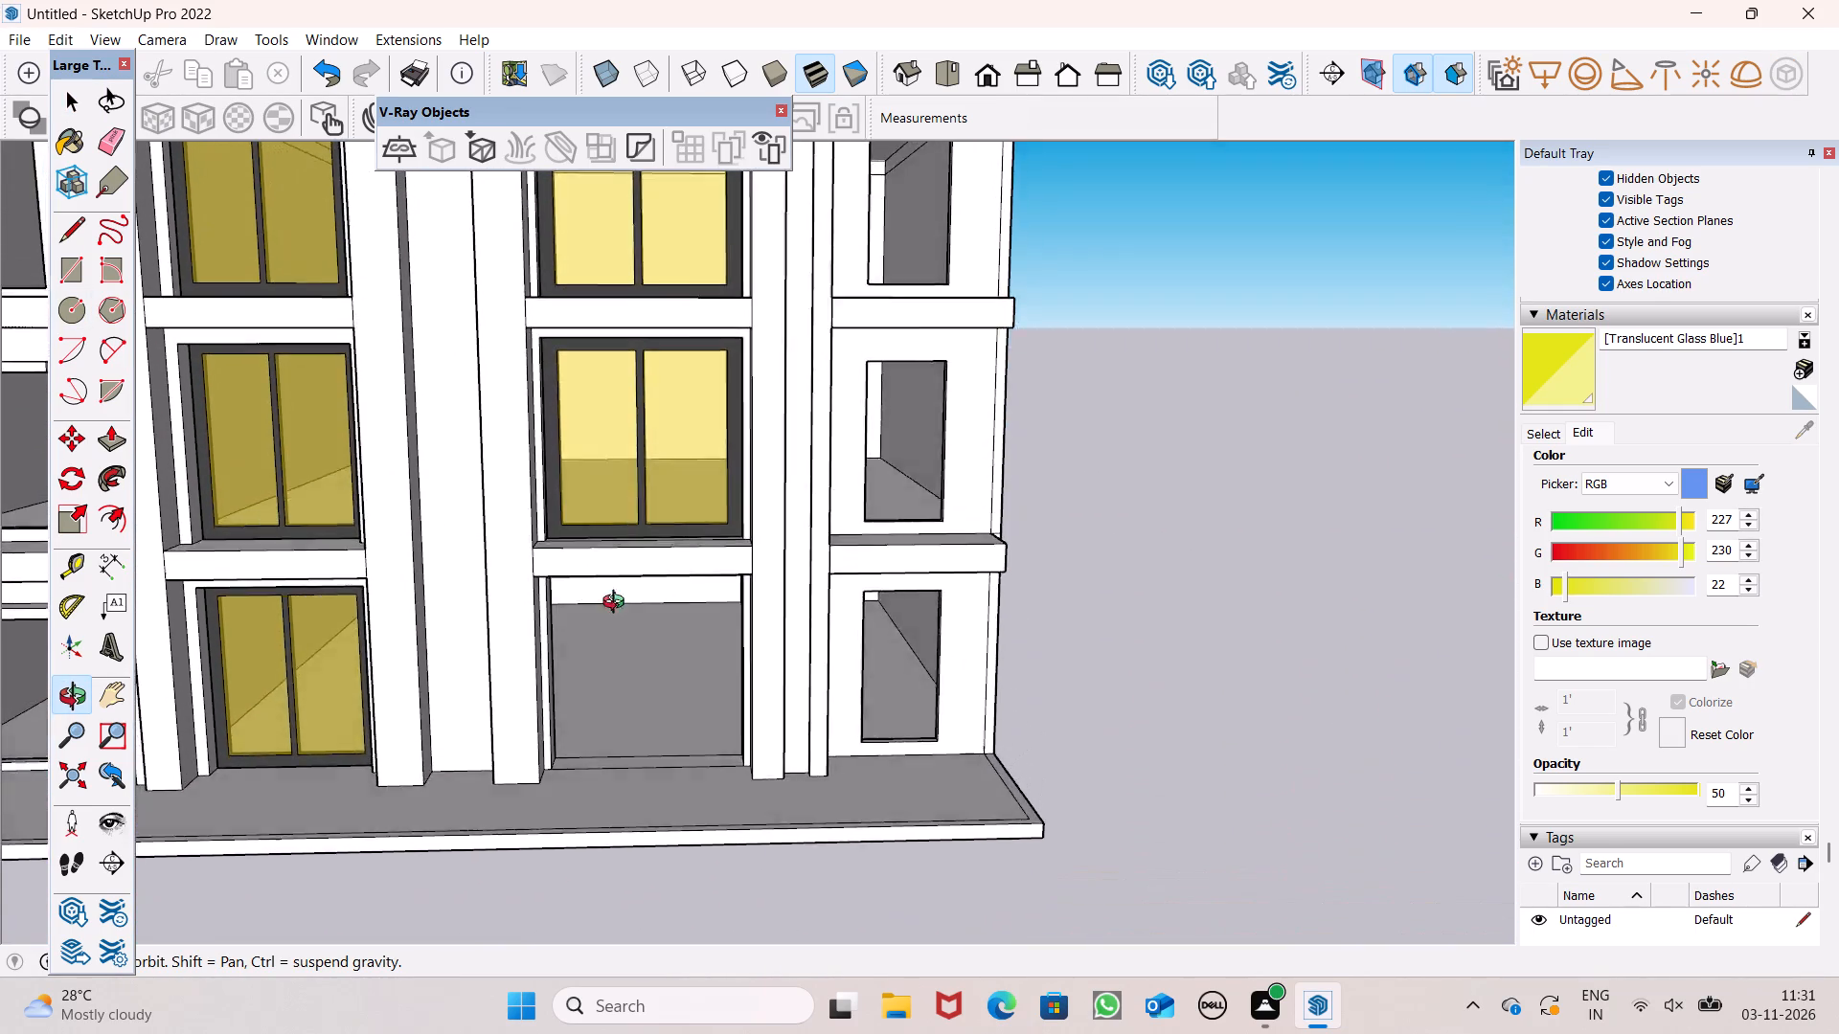
pyautogui.moveTo(618, 604); pyautogui.dragTo(510, 678, button='middle')
pyautogui.moveTo(573, 658); pyautogui.dragTo(627, 553, button='middle')
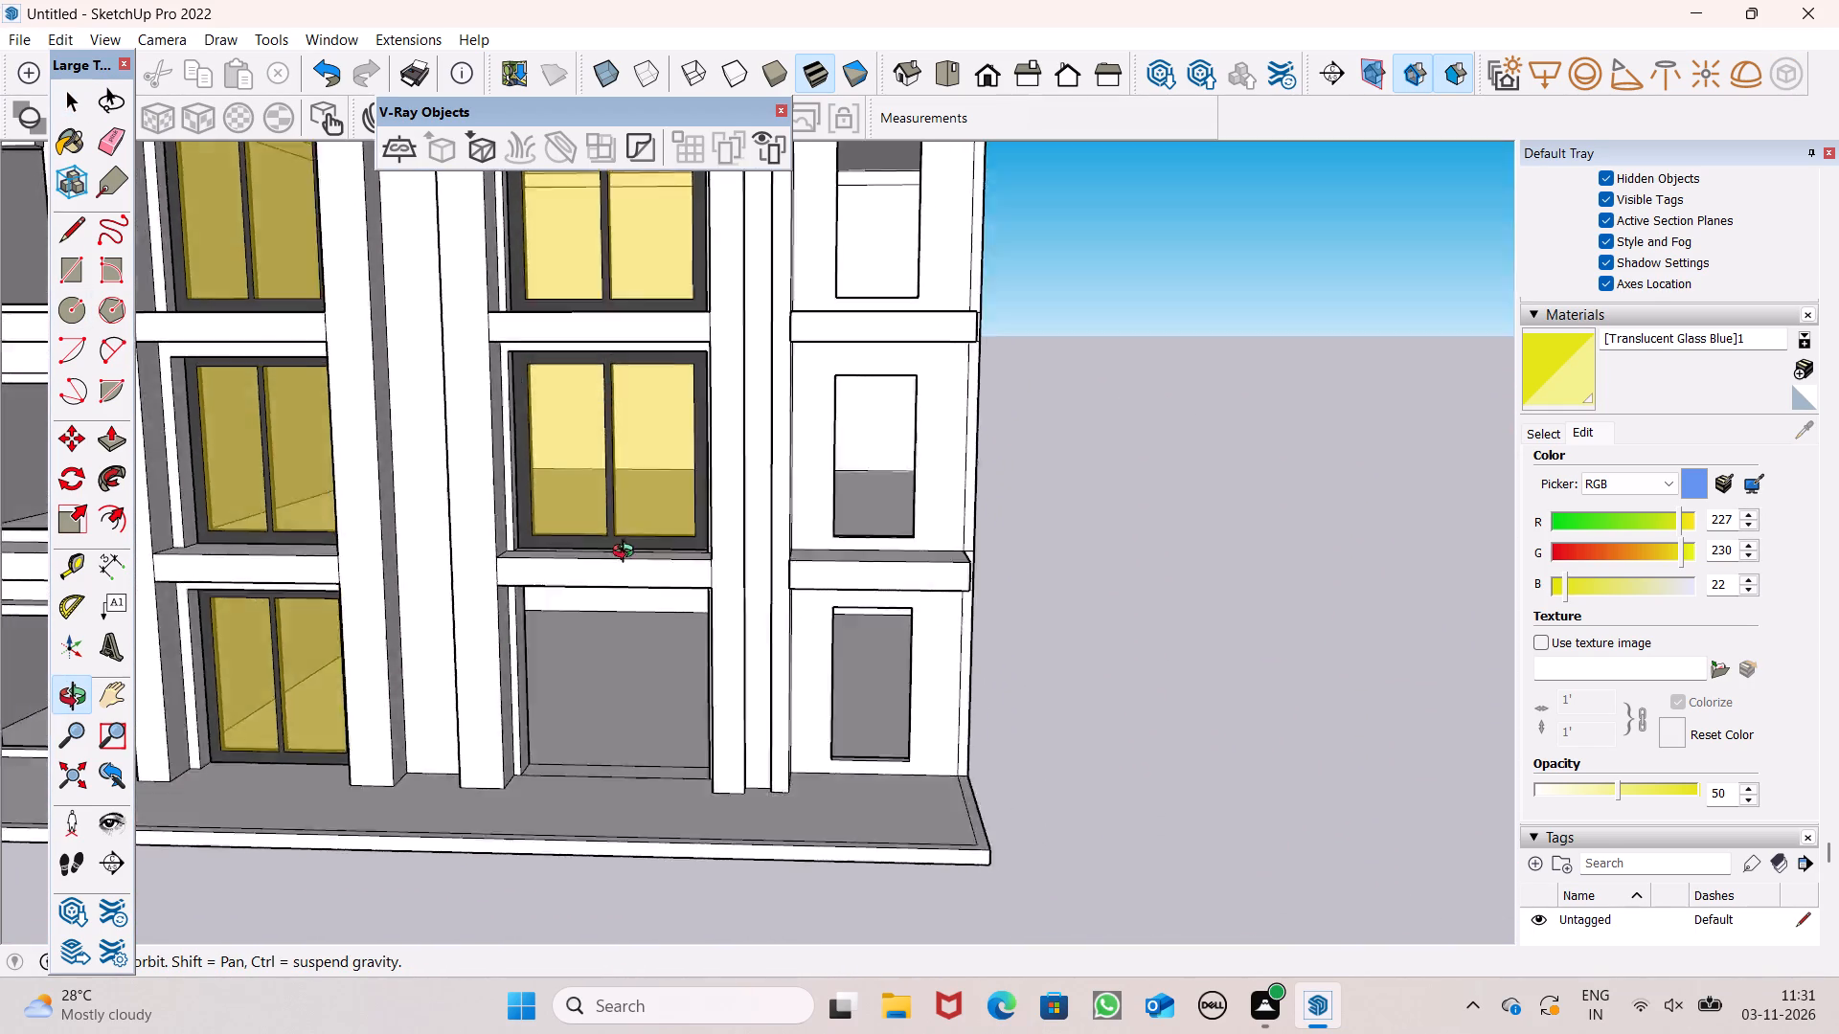
pyautogui.moveTo(627, 553); pyautogui.dragTo(680, 642, button='middle')
pyautogui.scroll(1, 680, 642)
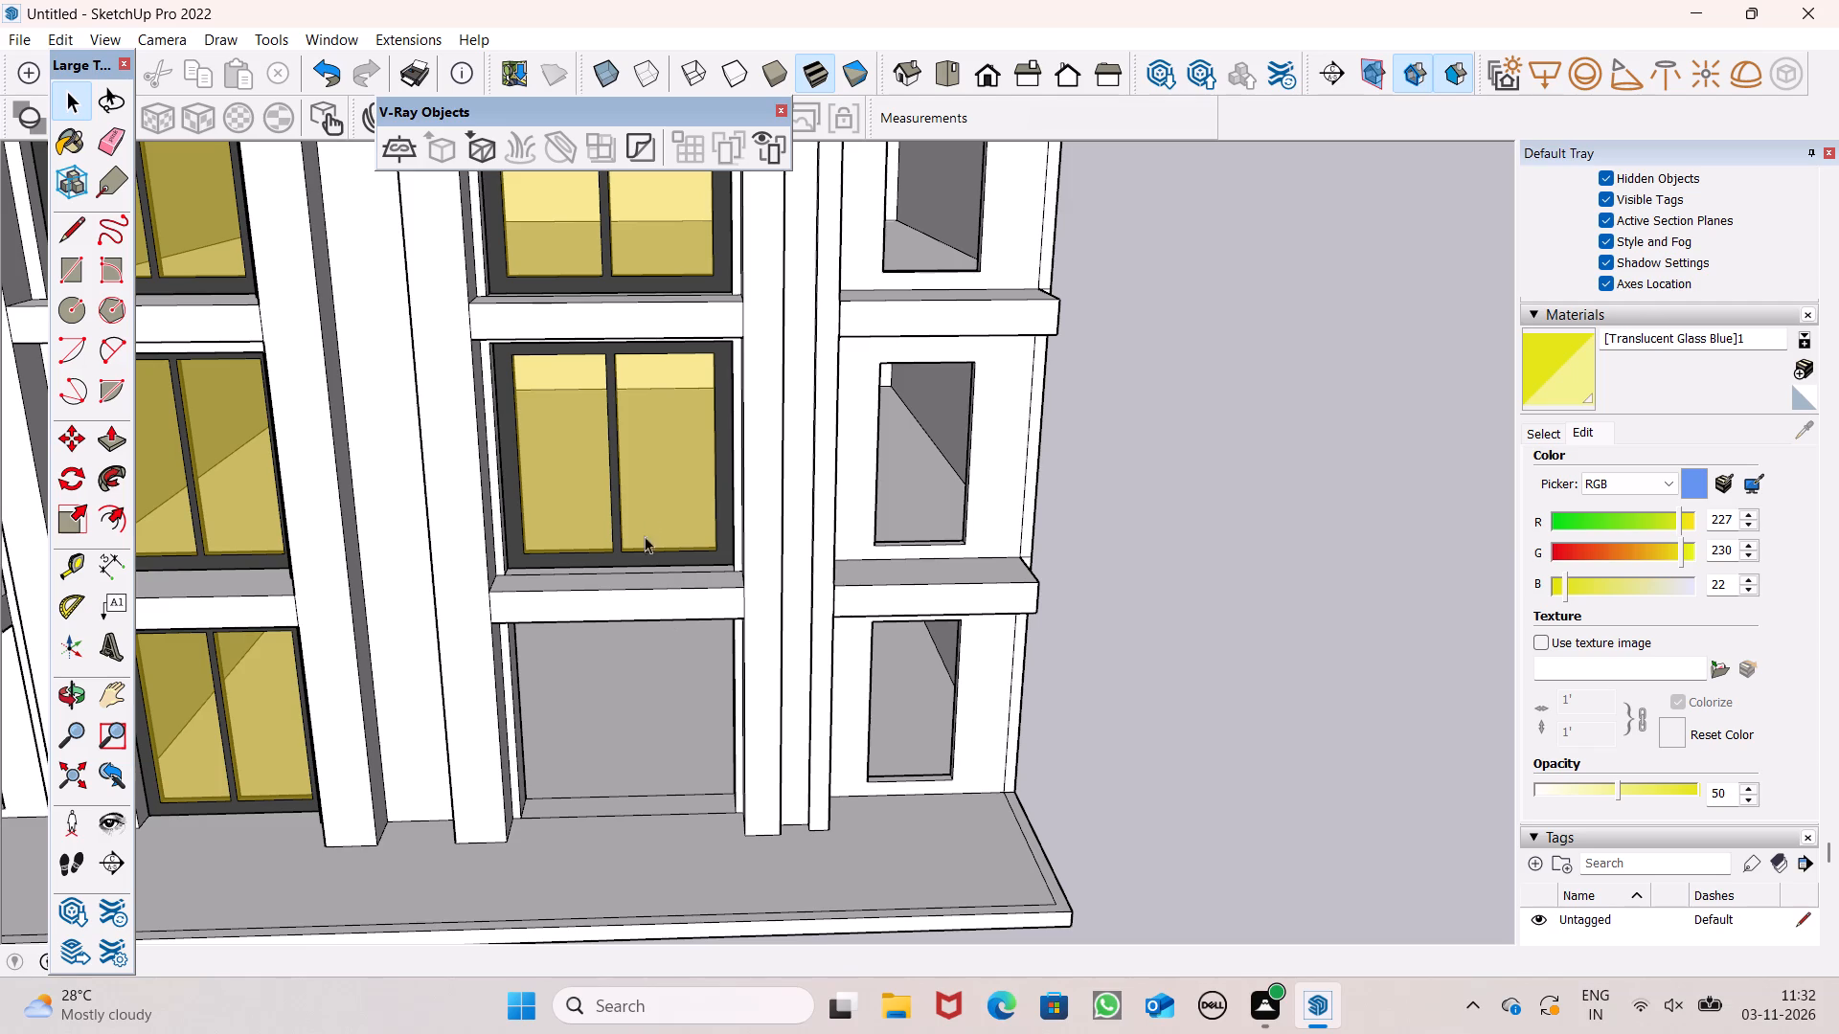
pyautogui.click(645, 508)
pyautogui.press('m')
pyautogui.press('Return')
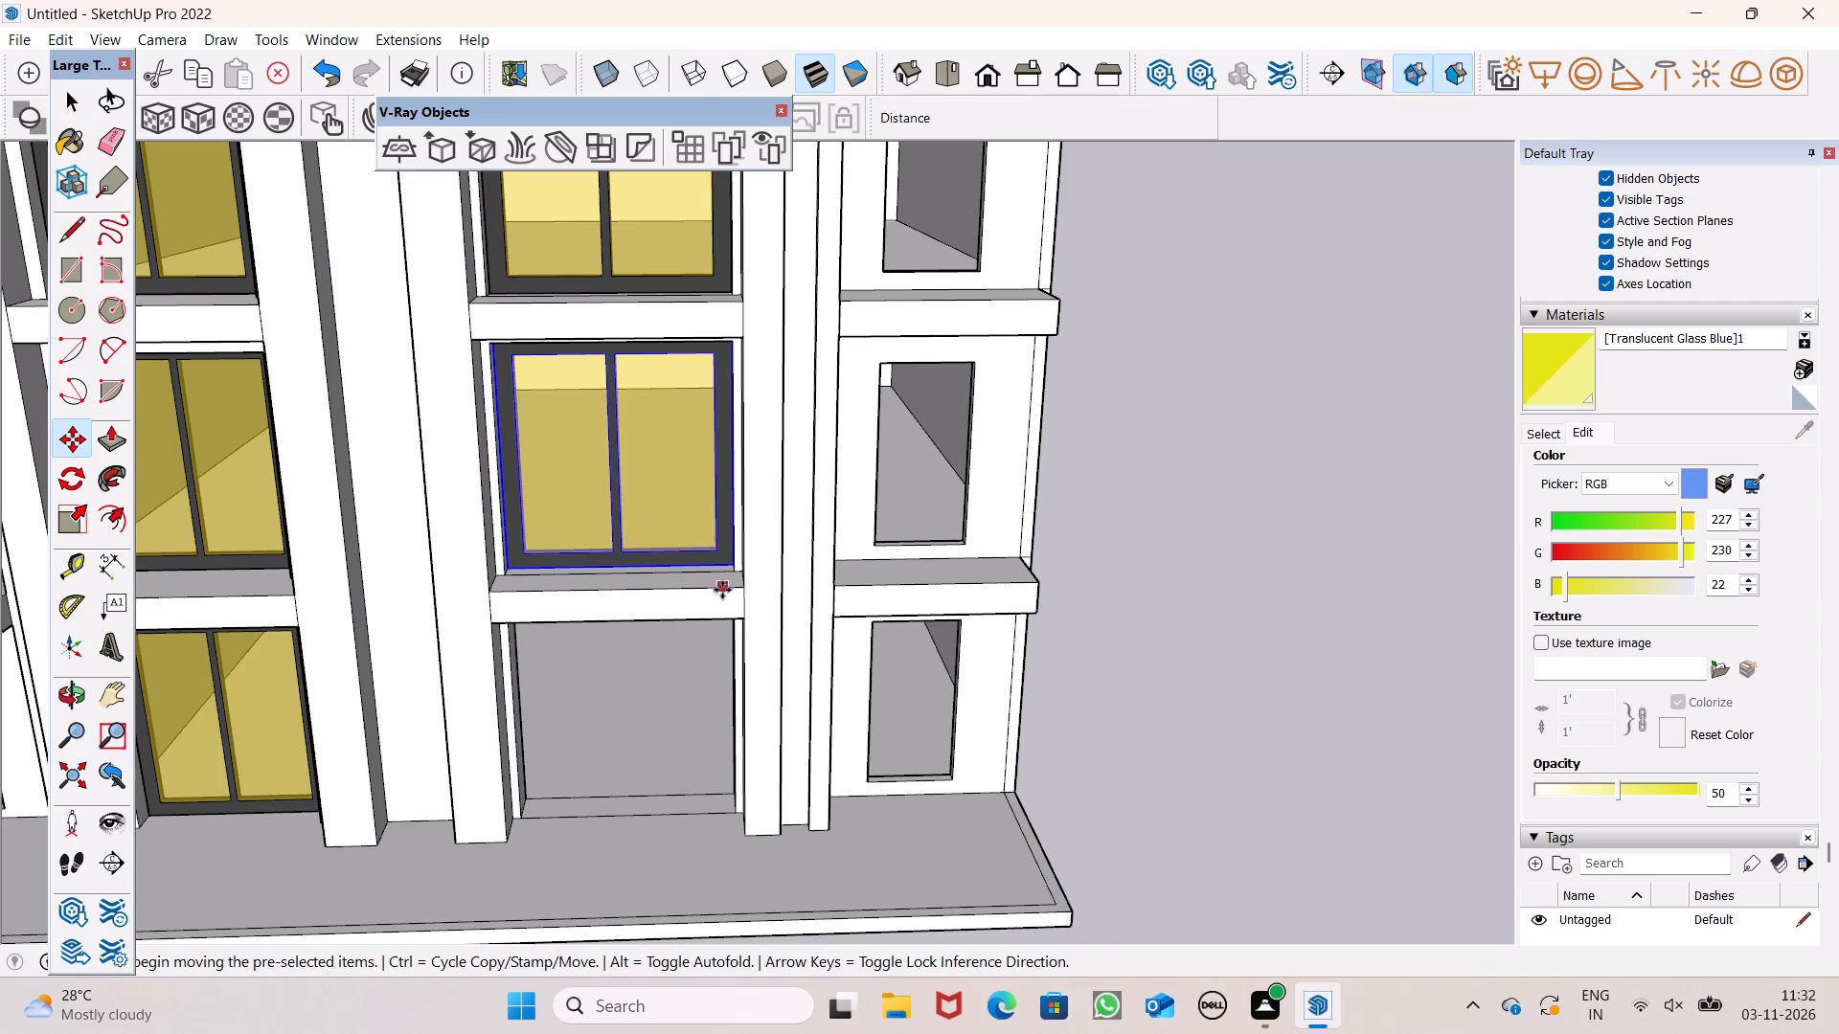
pyautogui.moveTo(728, 578); pyautogui.dragTo(692, 761)
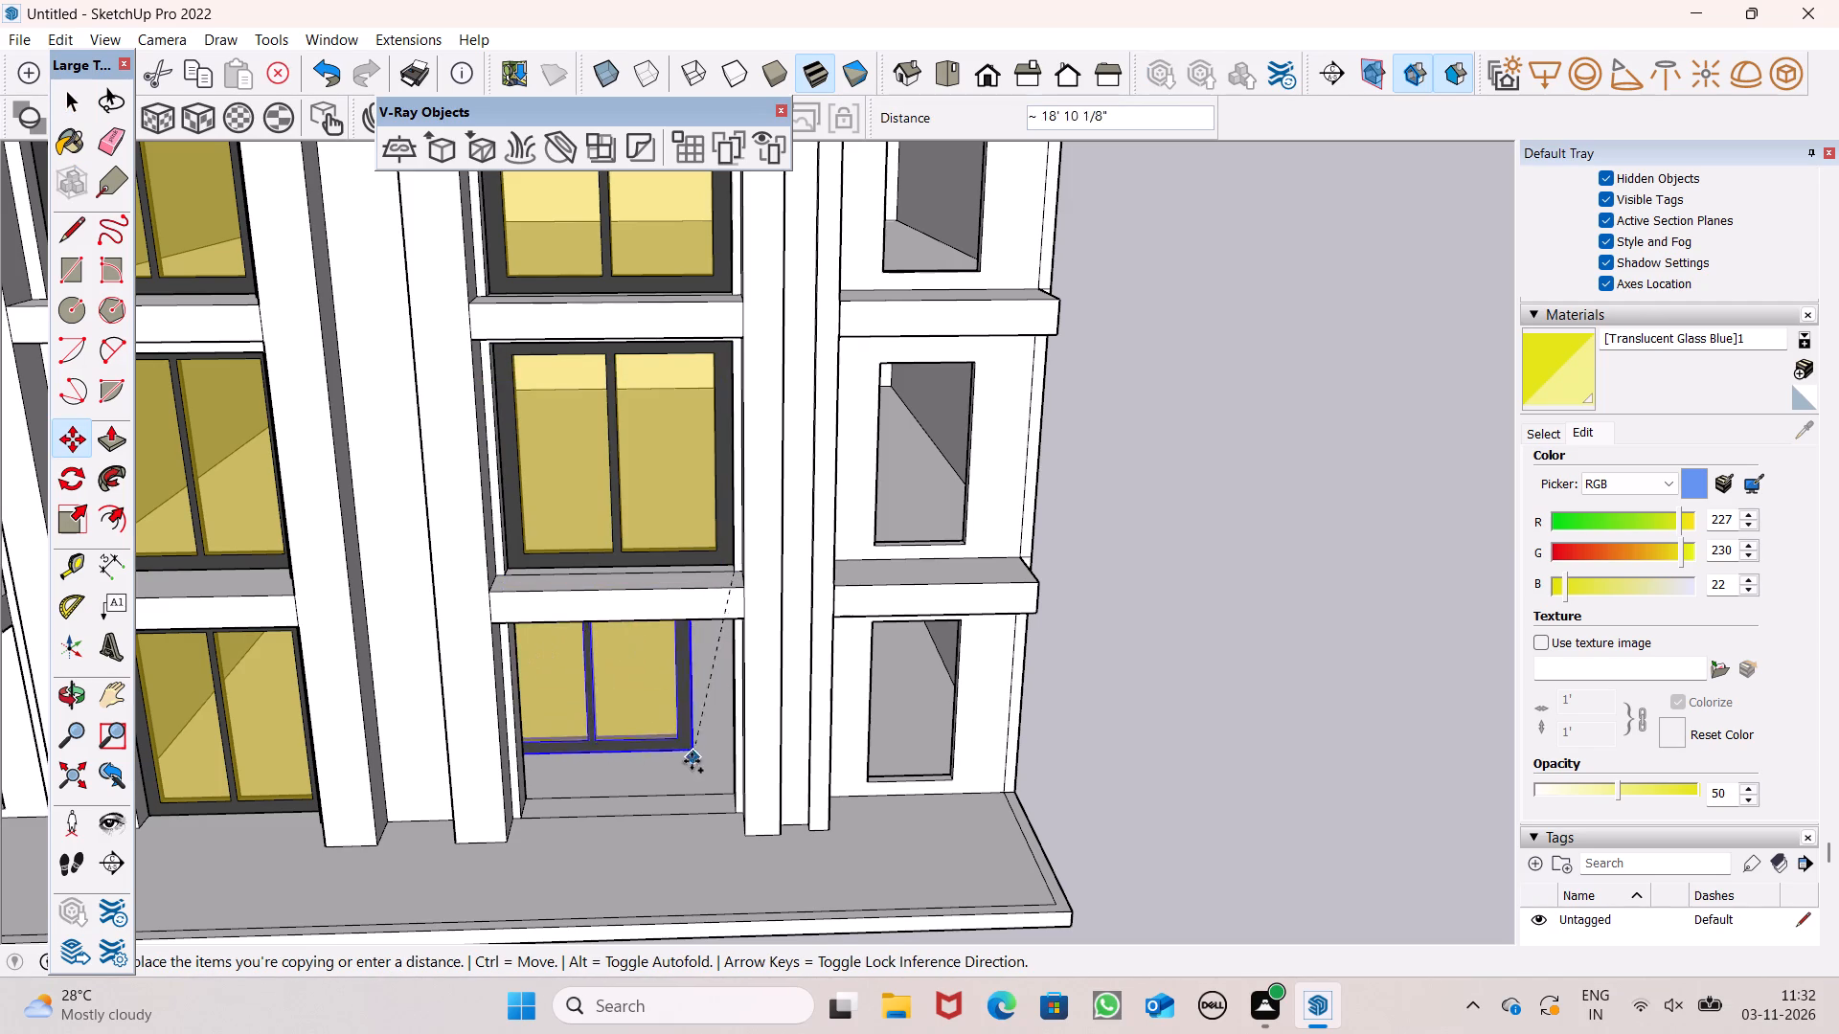
pyautogui.moveTo(692, 761); pyautogui.dragTo(726, 807)
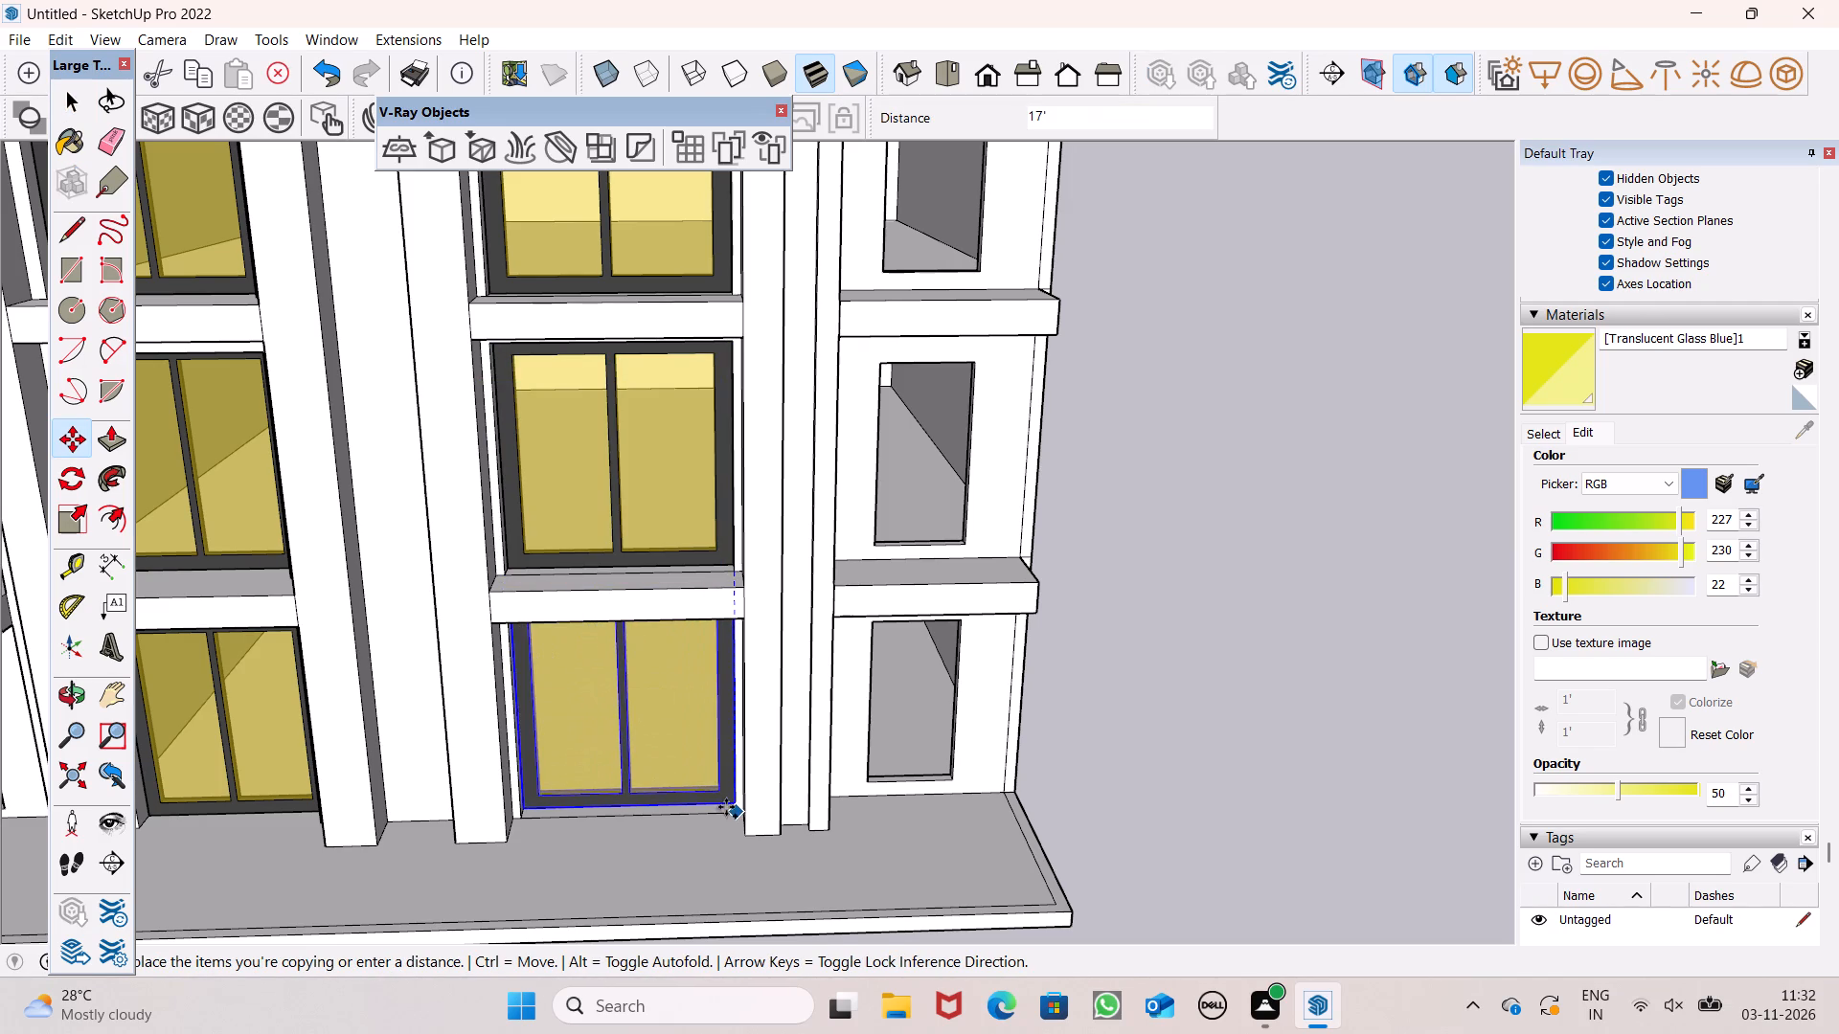
pyautogui.moveTo(726, 807); pyautogui.dragTo(727, 807)
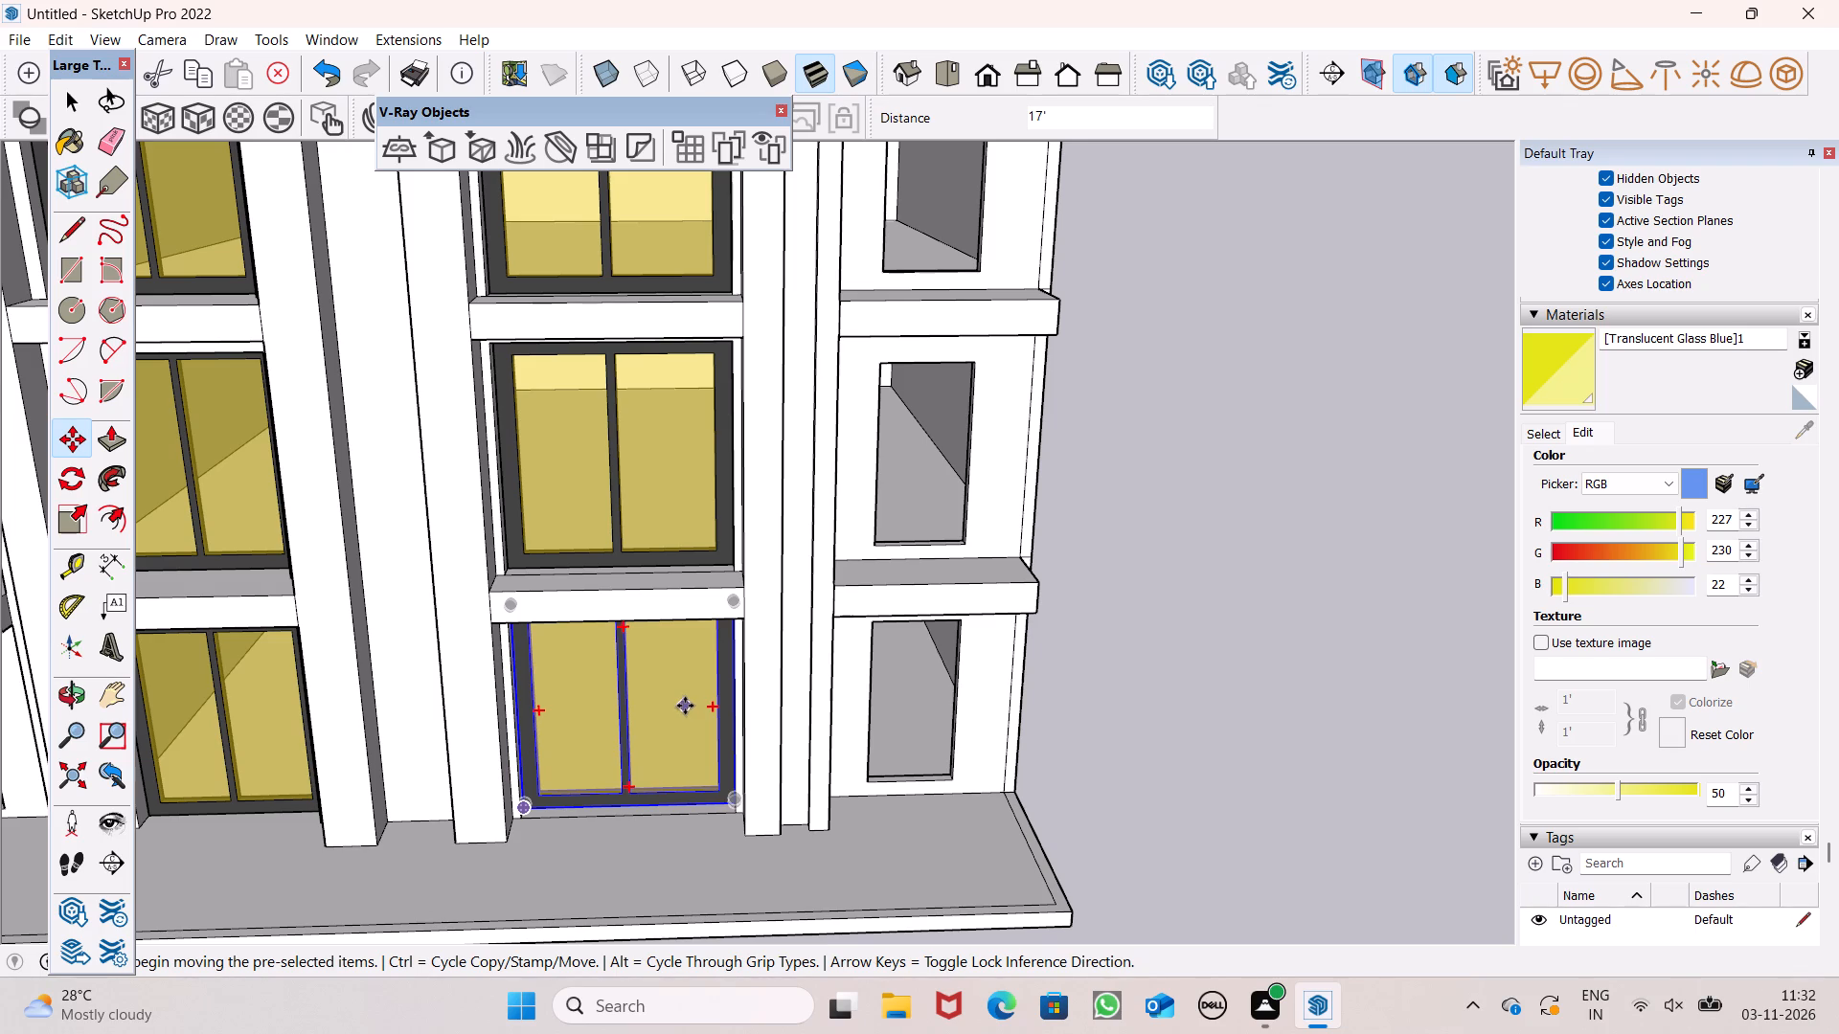
# Examine the ground-floor window copy's fit from above and below with the selection cleared.
pyautogui.scroll(-2, 685, 706)
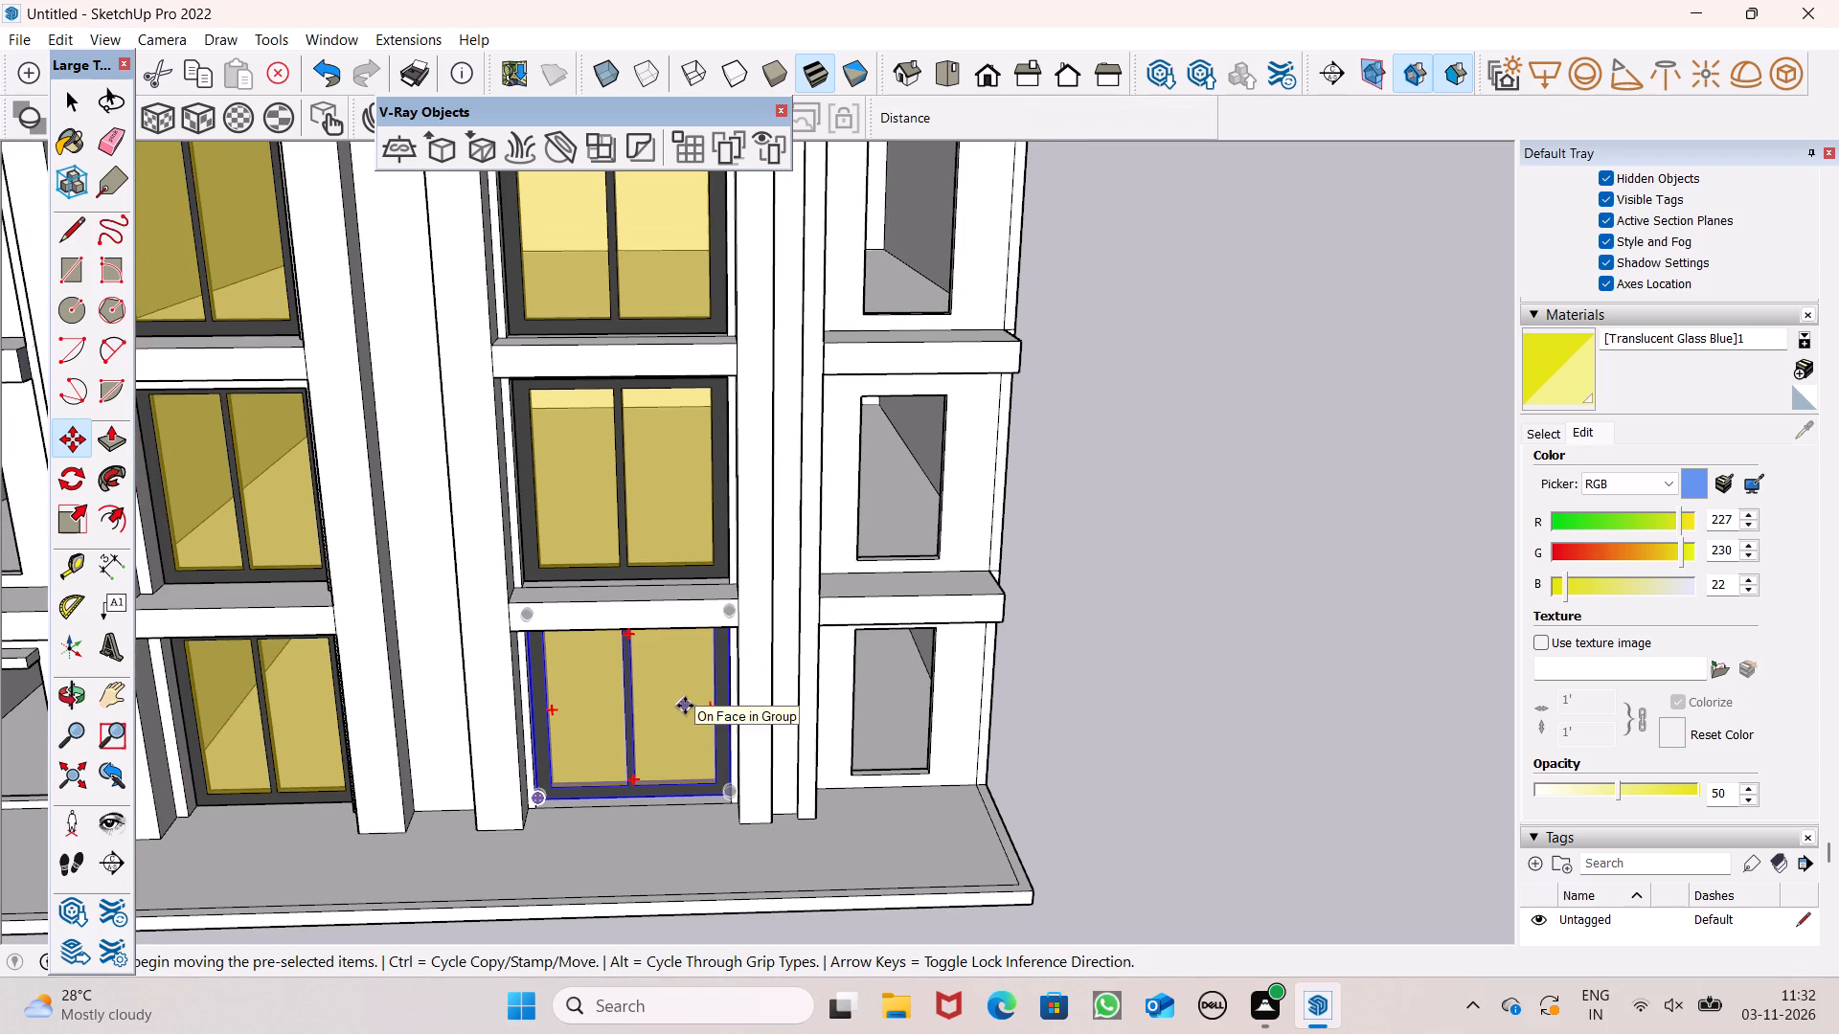
pyautogui.moveTo(721, 808); pyautogui.dragTo(793, 911, button='middle')
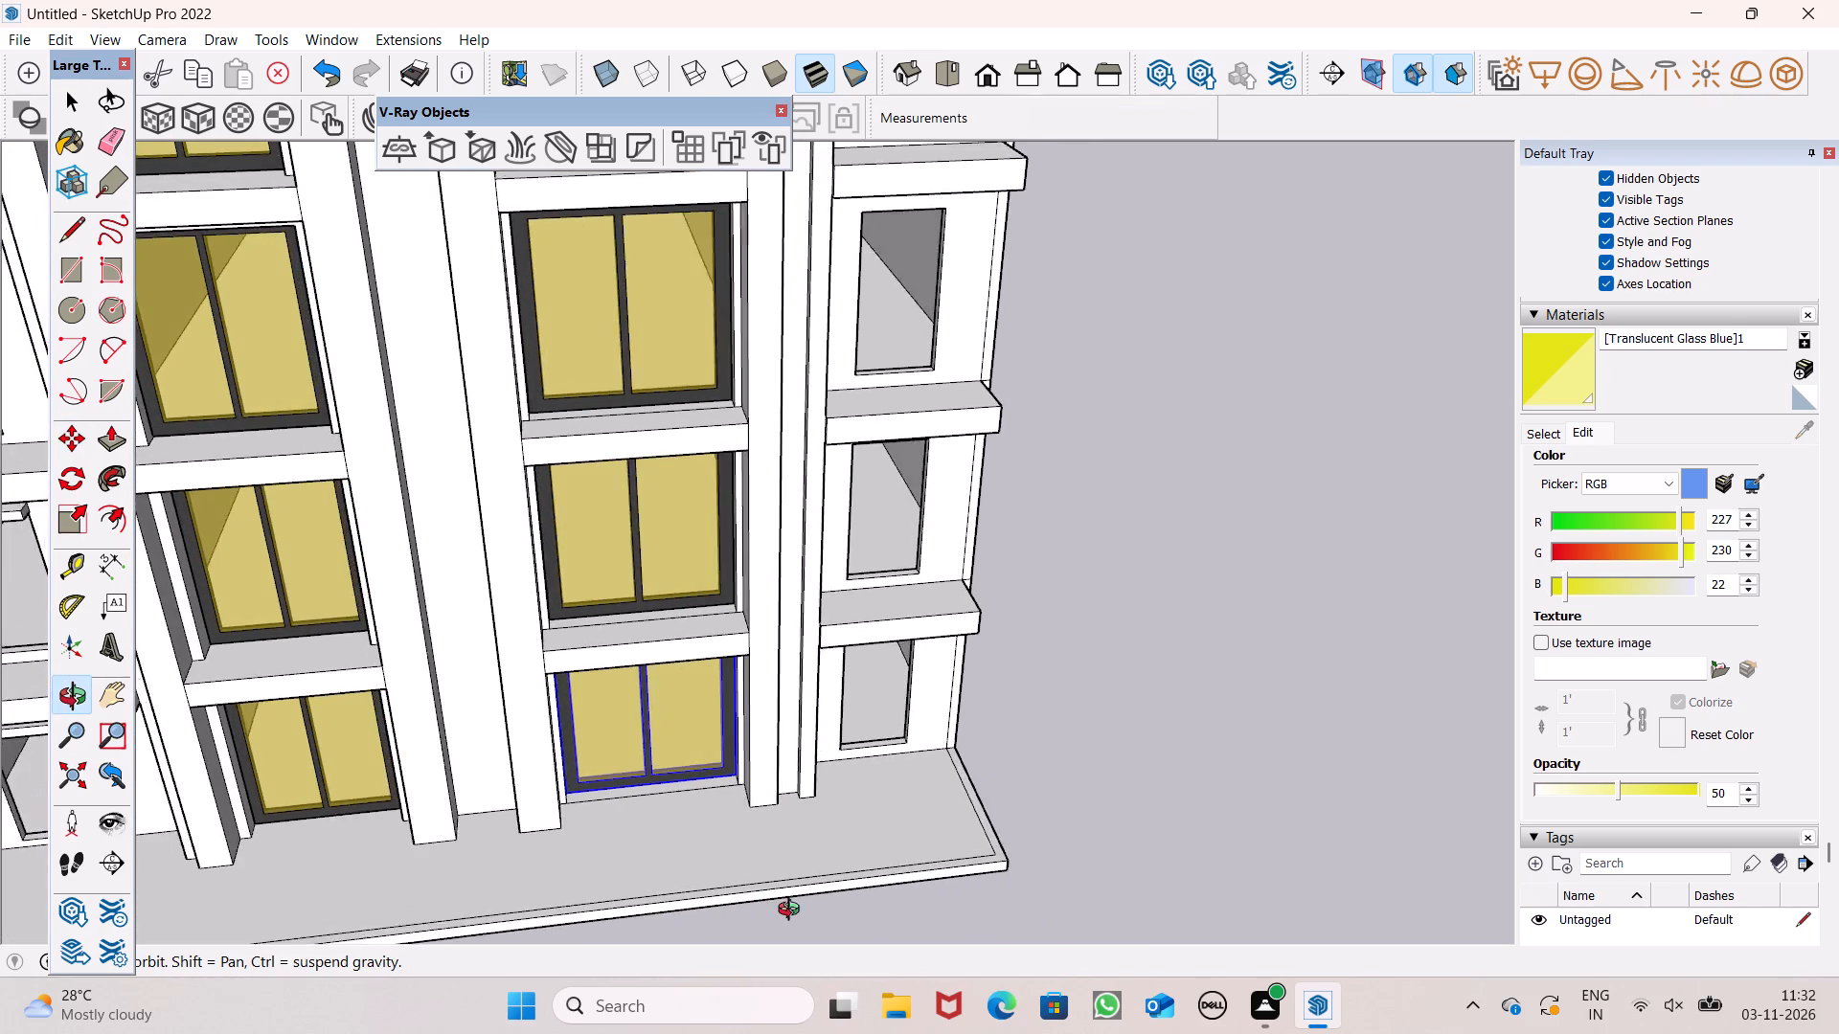
pyautogui.moveTo(793, 911); pyautogui.dragTo(630, 528, button='middle')
pyautogui.press('space')
pyautogui.click(1149, 560)
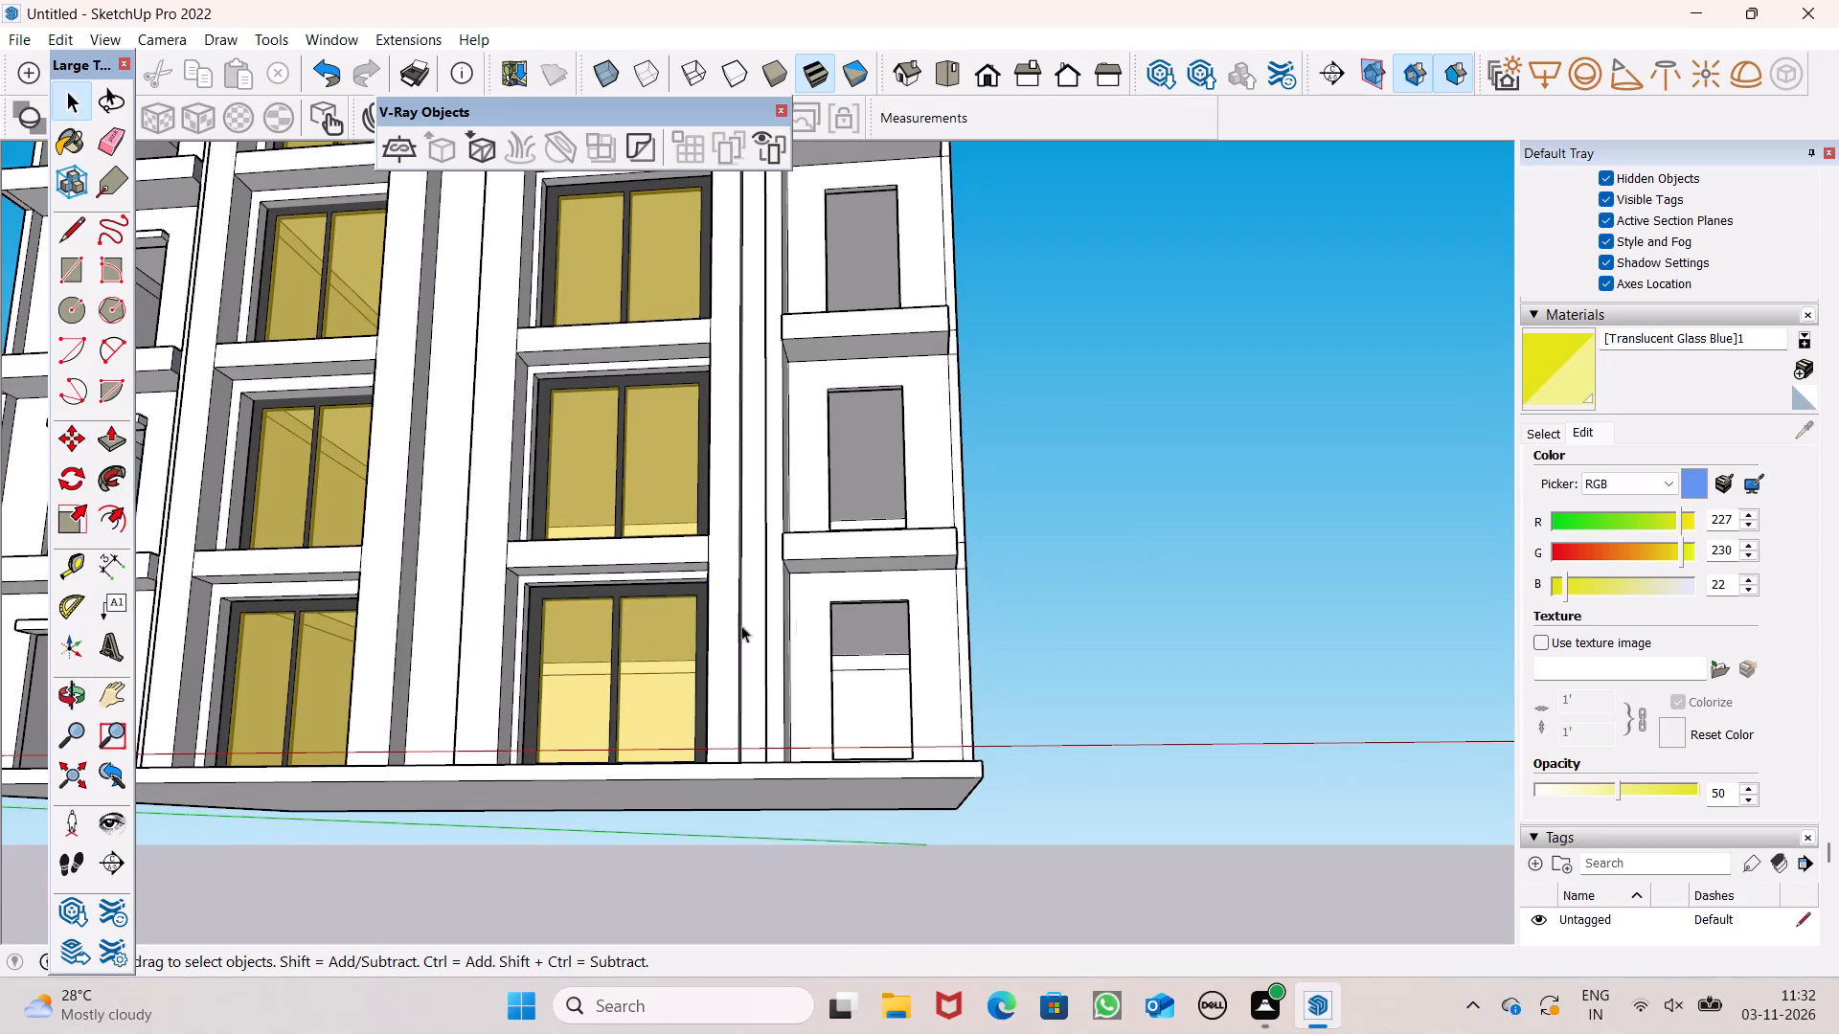
pyautogui.scroll(14, 616, 643)
pyautogui.scroll(-5, 616, 551)
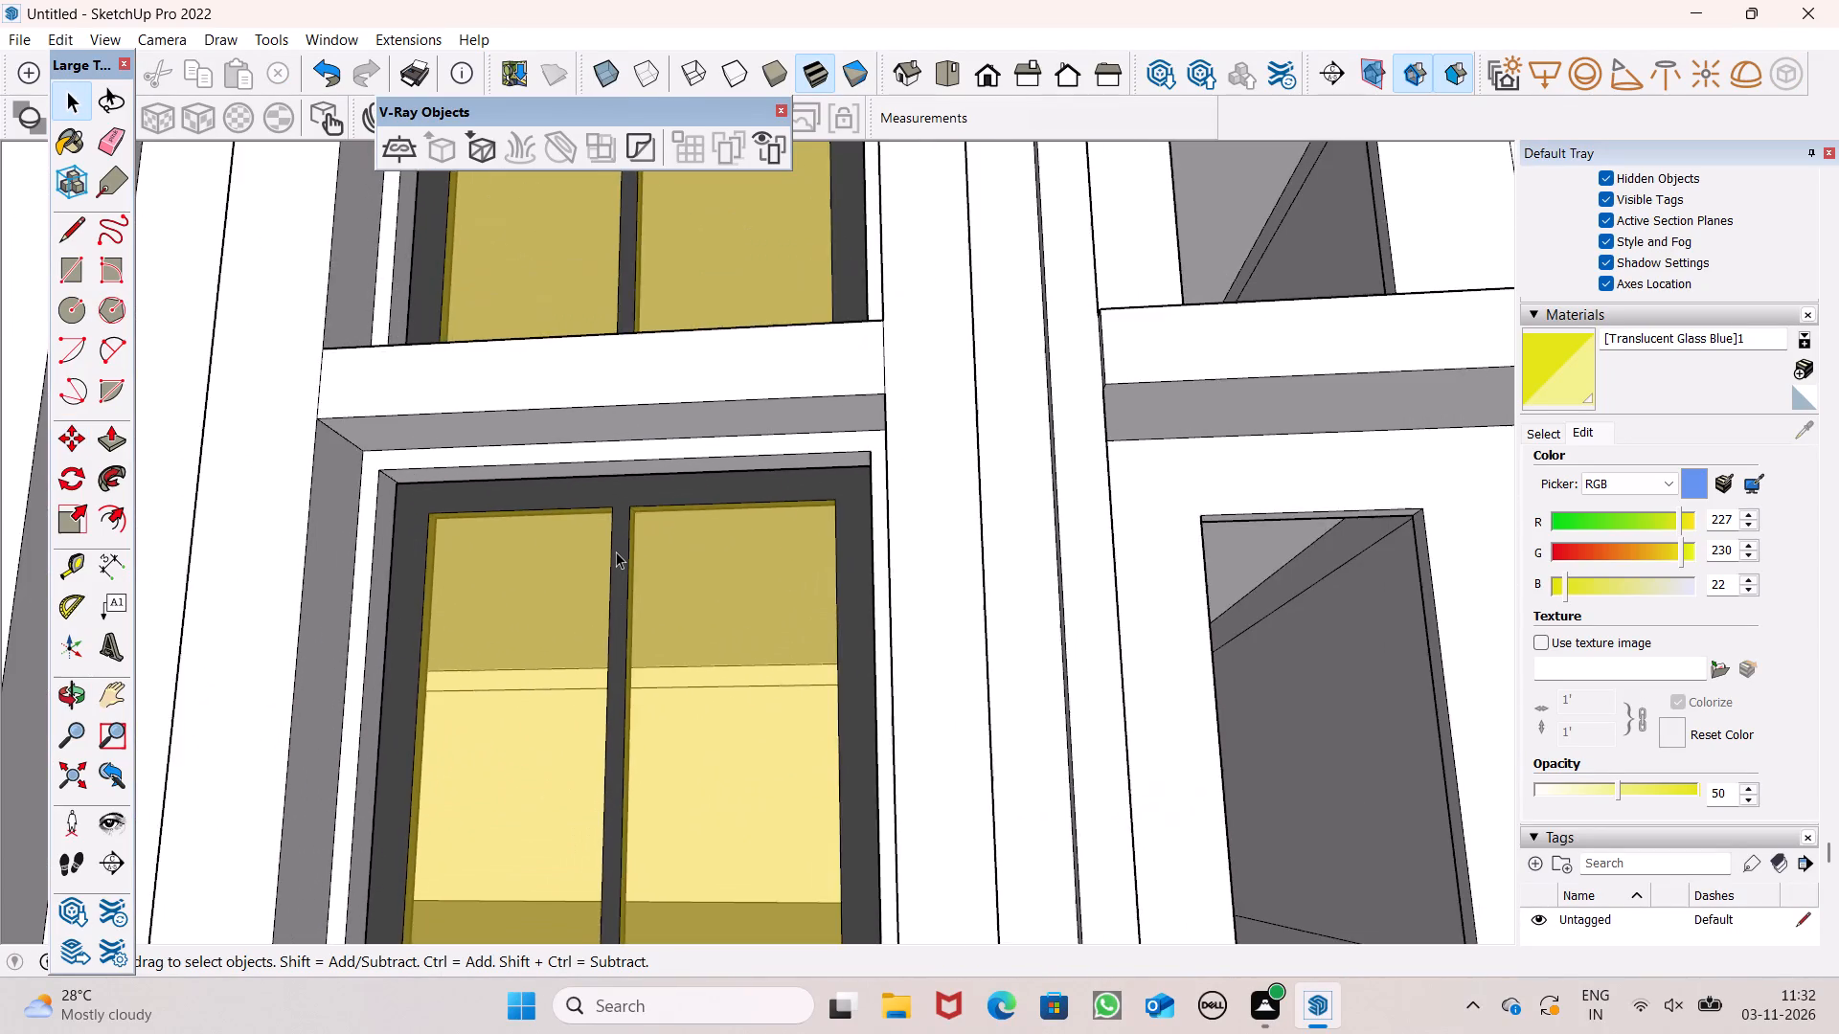
pyautogui.scroll(-12, 614, 505)
# Examine the whole building's glazed central columns and the empty outer openings from the front and side.
pyautogui.moveTo(674, 609); pyautogui.dragTo(772, 857, button='middle')
pyautogui.scroll(-4, 643, 599)
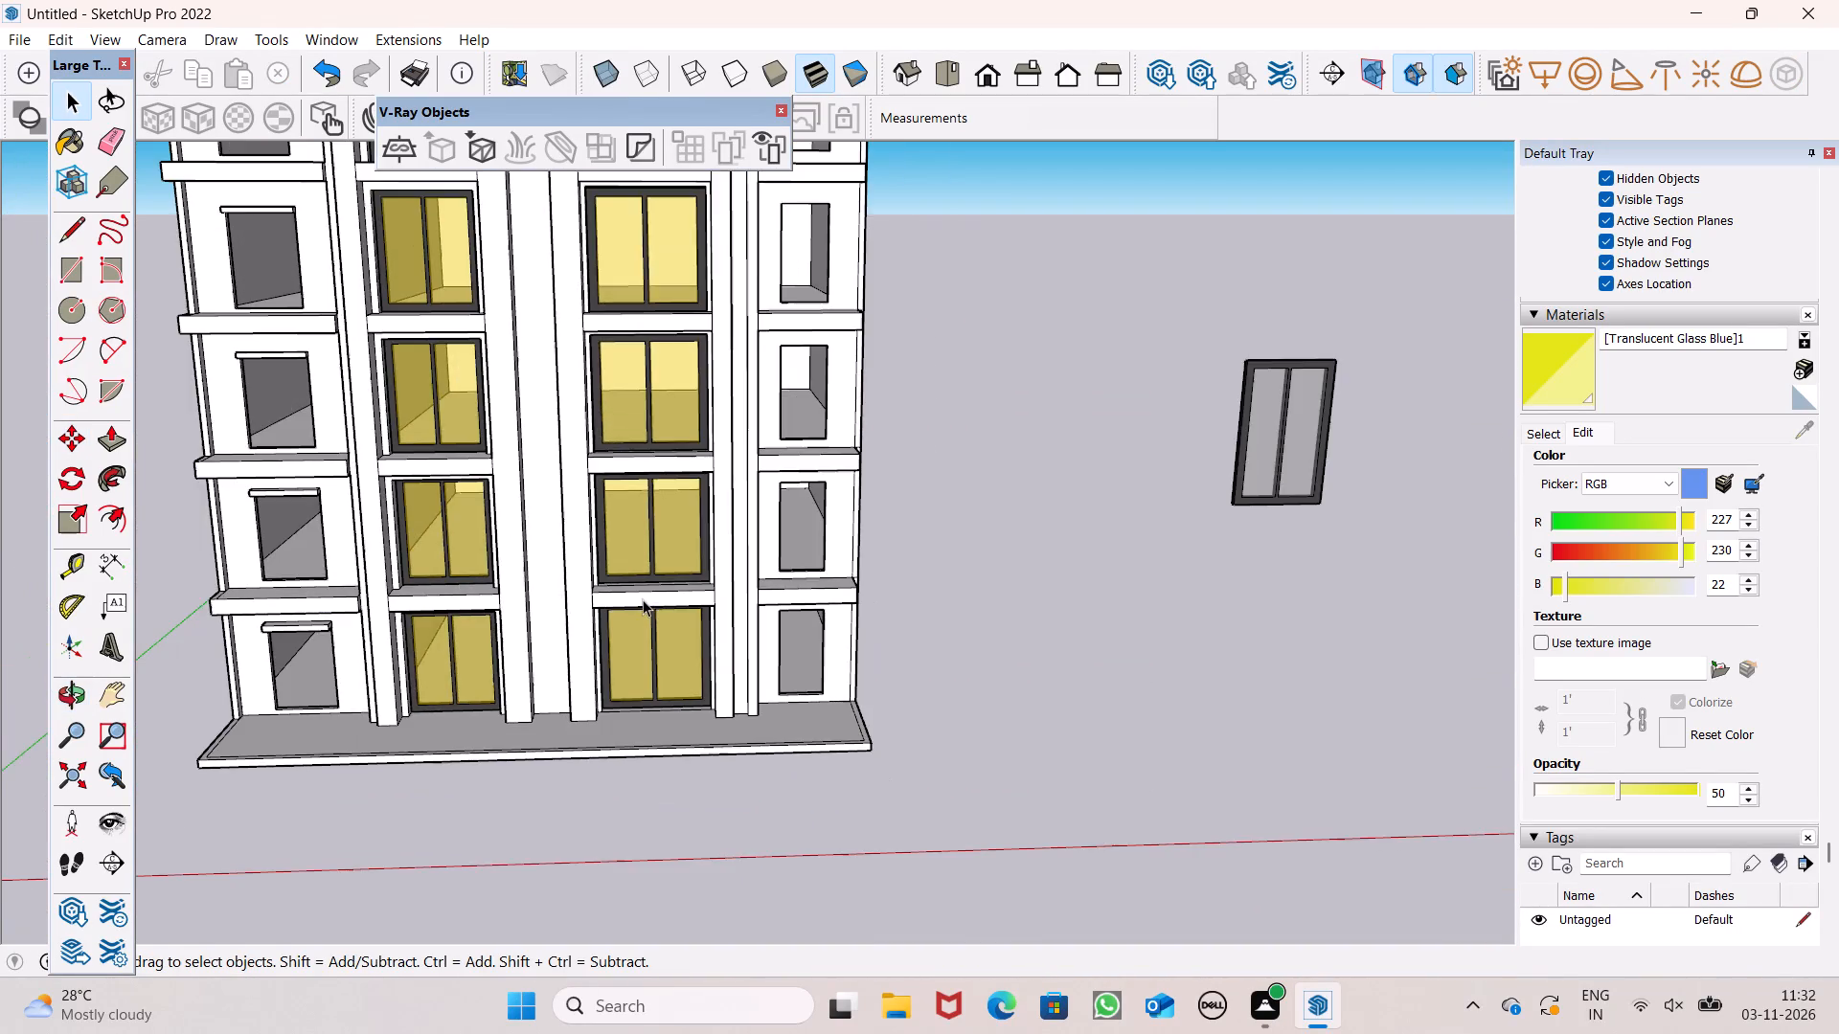
pyautogui.scroll(-7, 643, 599)
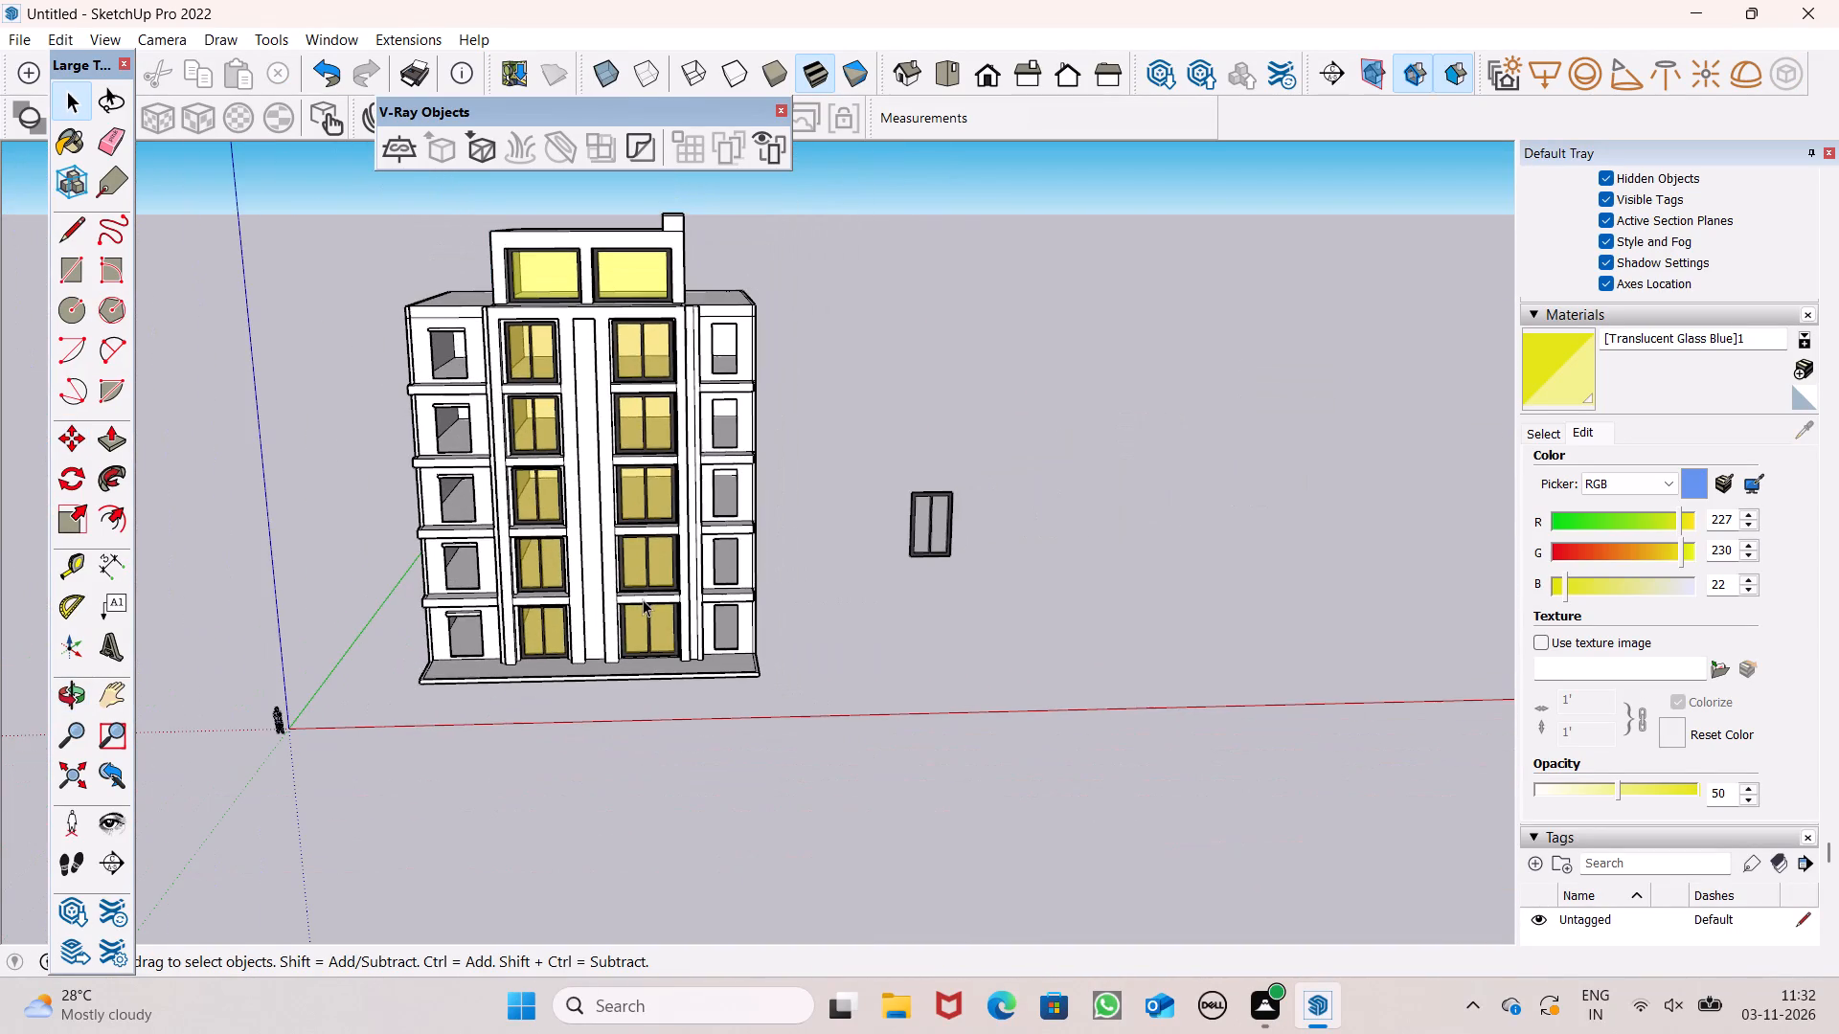
pyautogui.moveTo(694, 655); pyautogui.dragTo(397, 660, button='middle')
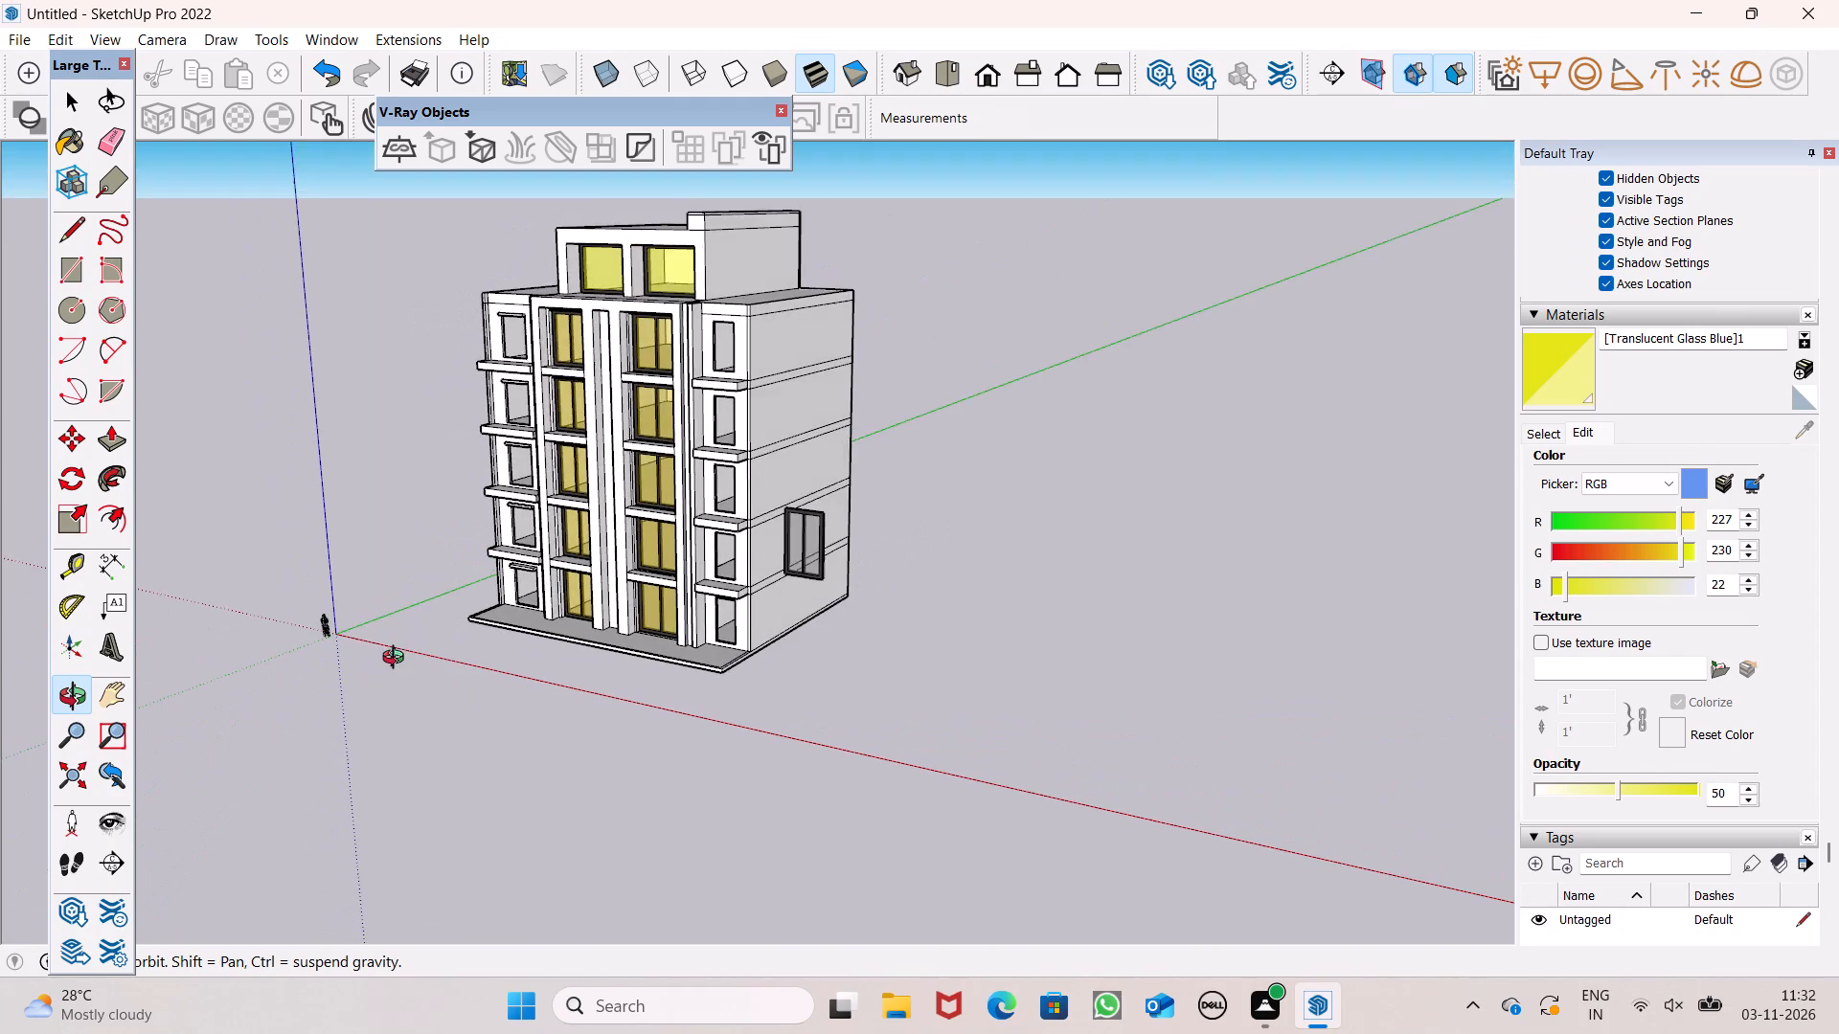
pyautogui.moveTo(397, 660); pyautogui.dragTo(385, 649, button='middle')
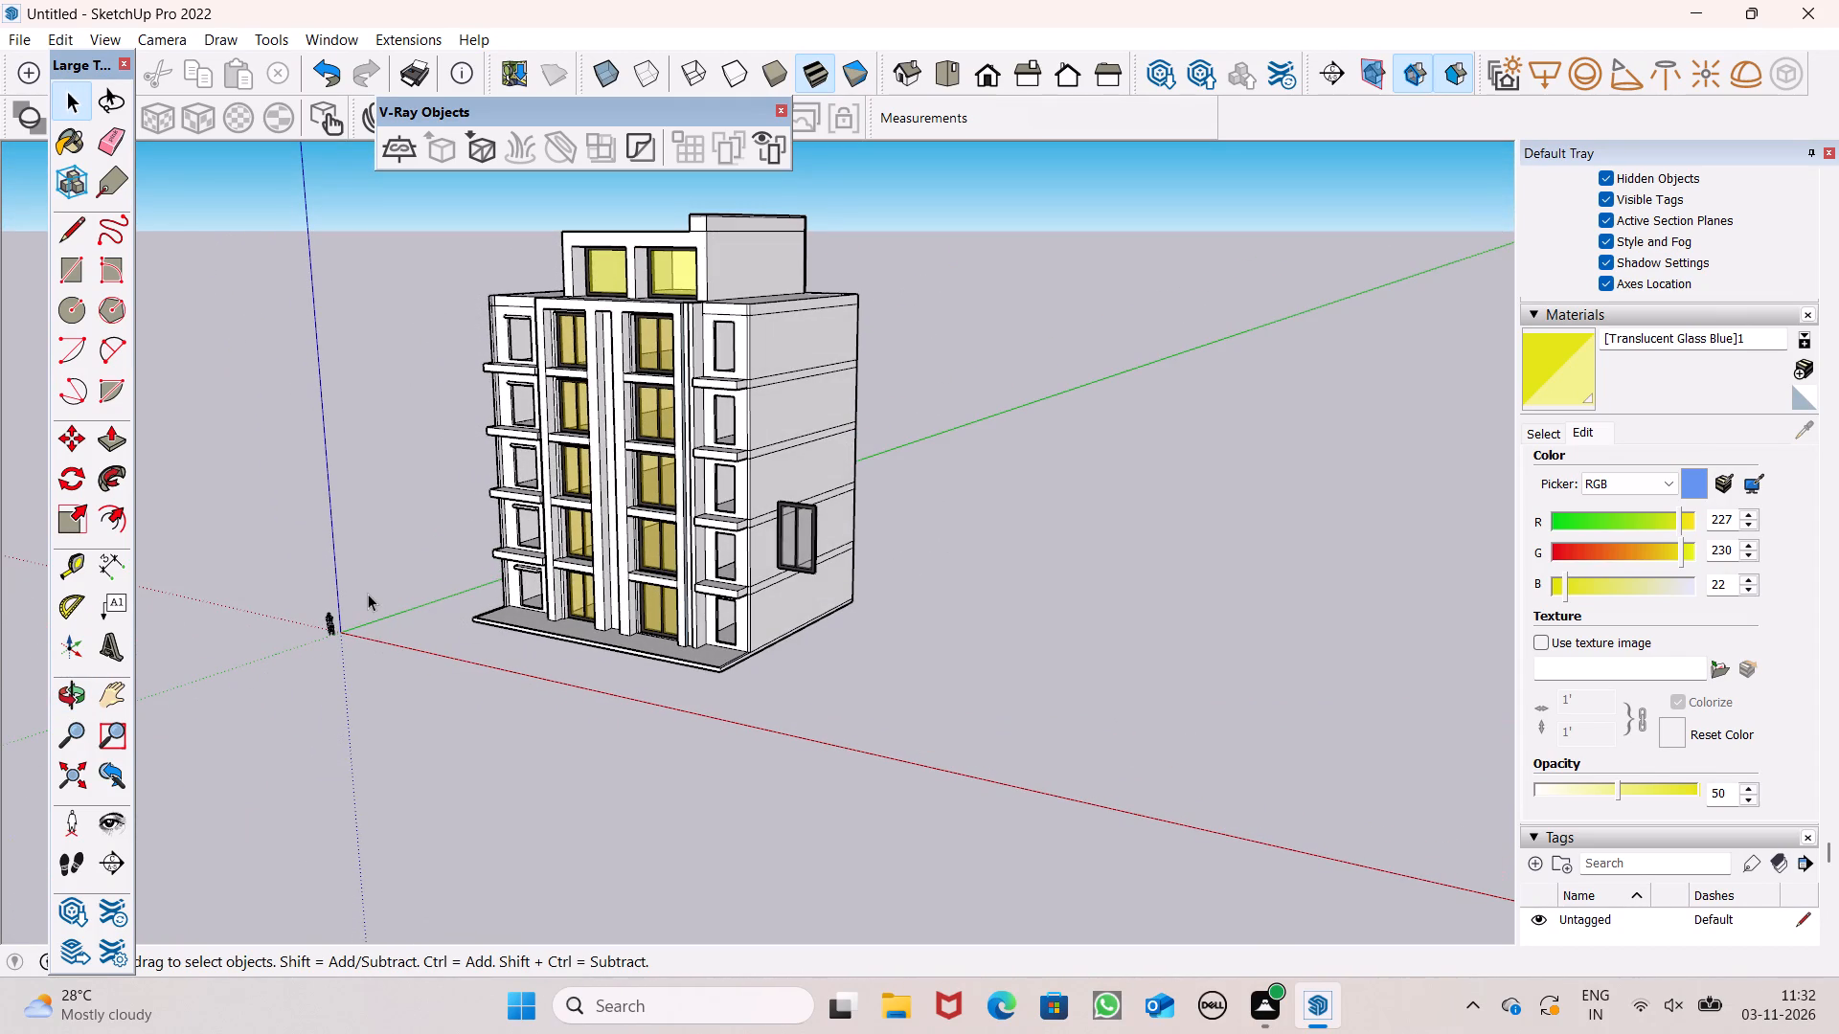
pyautogui.scroll(4, 543, 495)
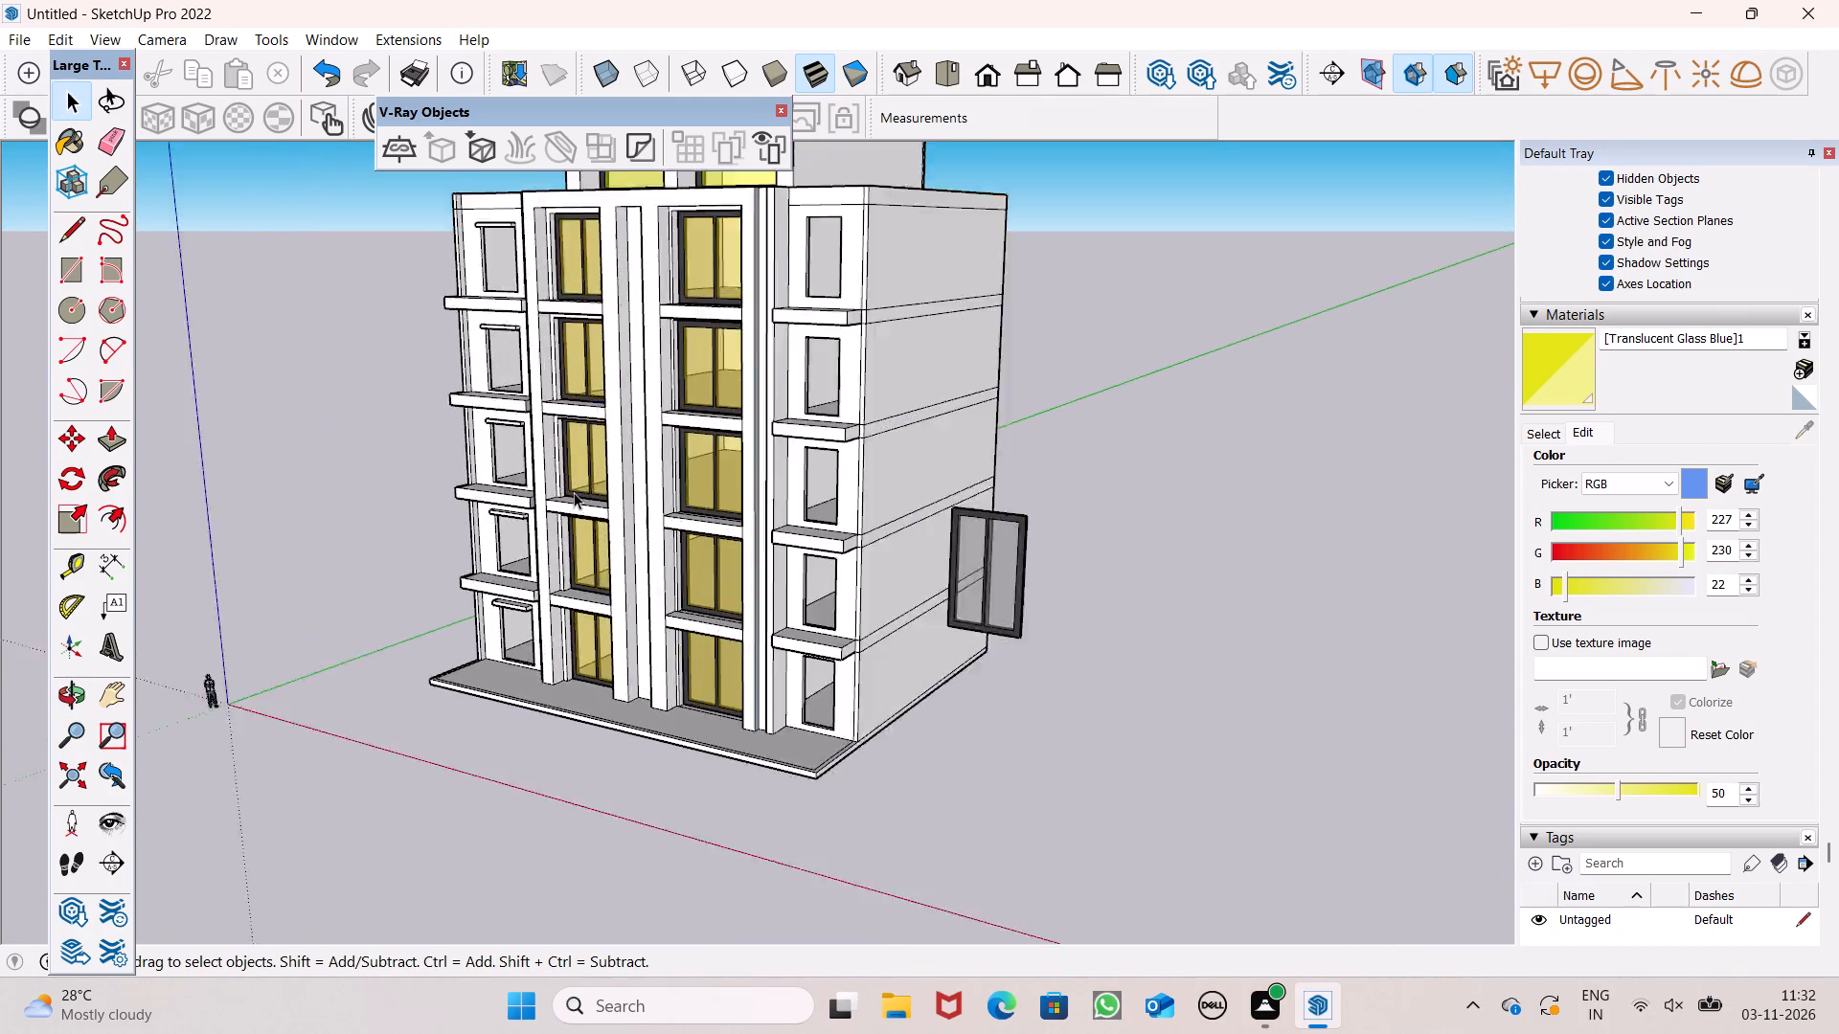
pyautogui.scroll(2, 574, 492)
pyautogui.scroll(-5, 574, 480)
pyautogui.moveTo(508, 518); pyautogui.dragTo(770, 478, button='middle')
pyautogui.scroll(1, 738, 491)
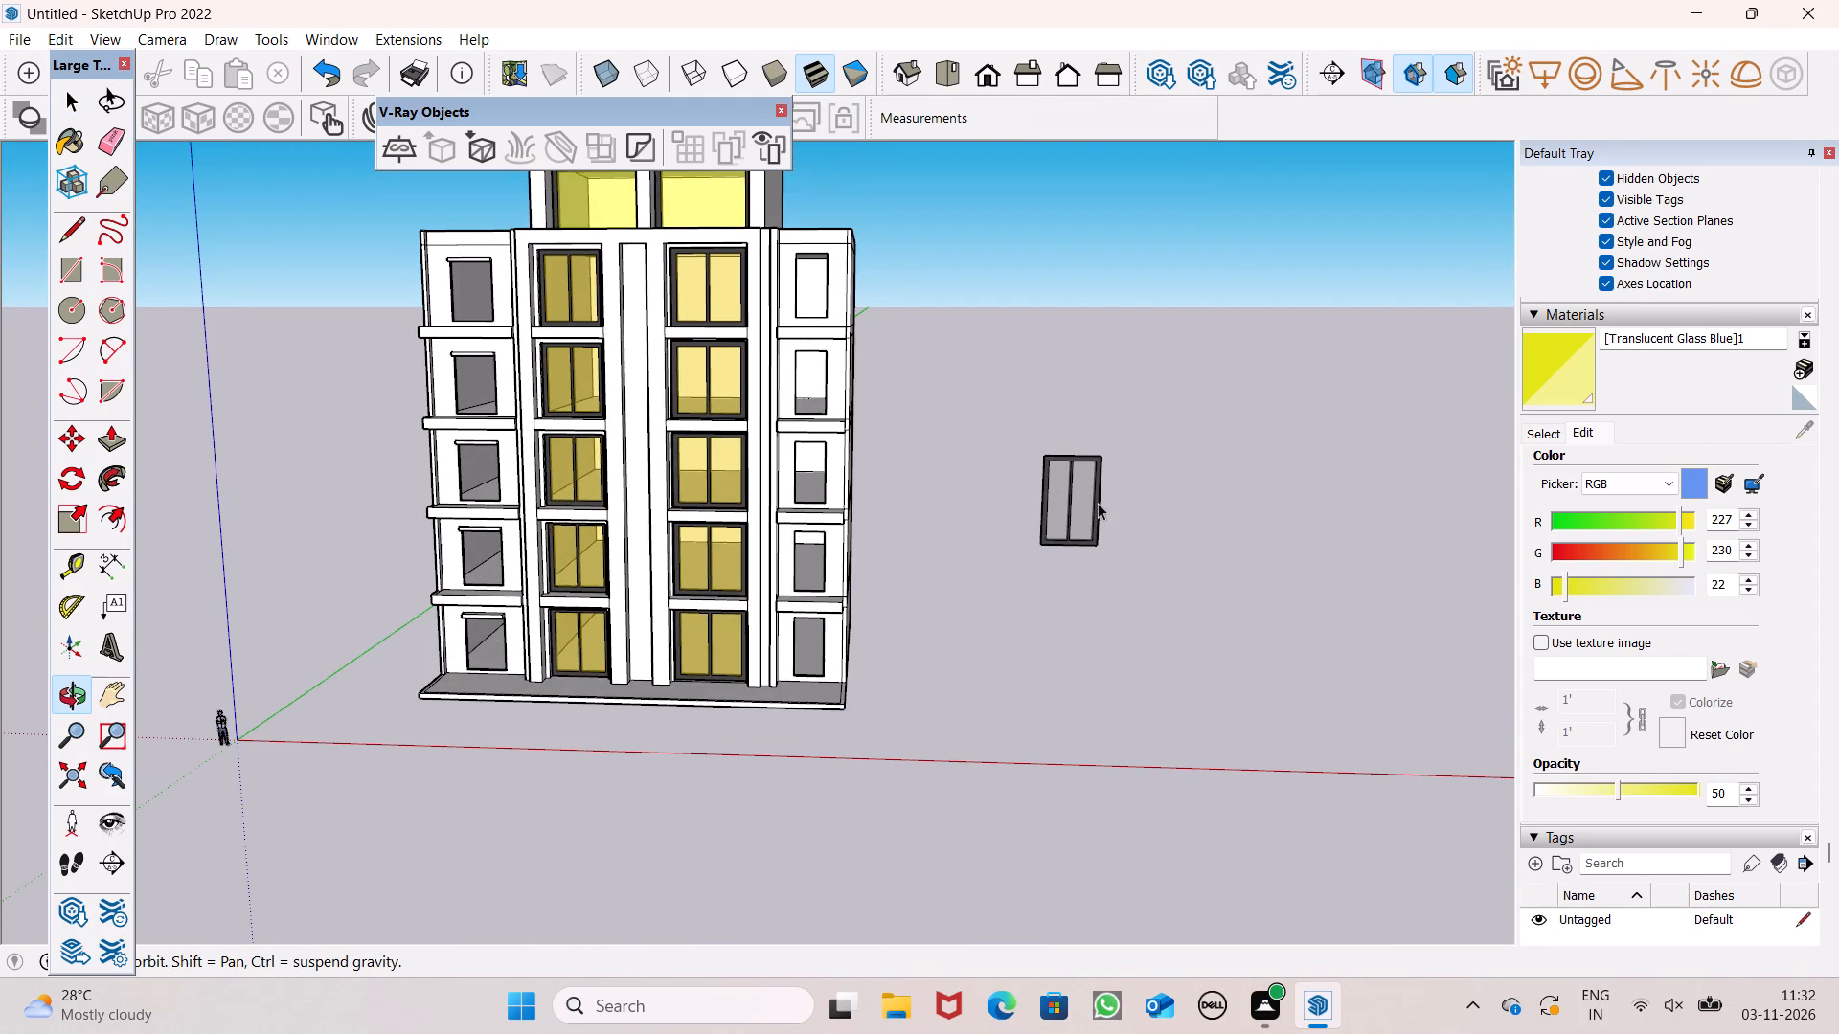
# Begin copying the freestanding dark-framed window that stands beside the building.
pyautogui.click(1099, 504)
pyautogui.press('m')
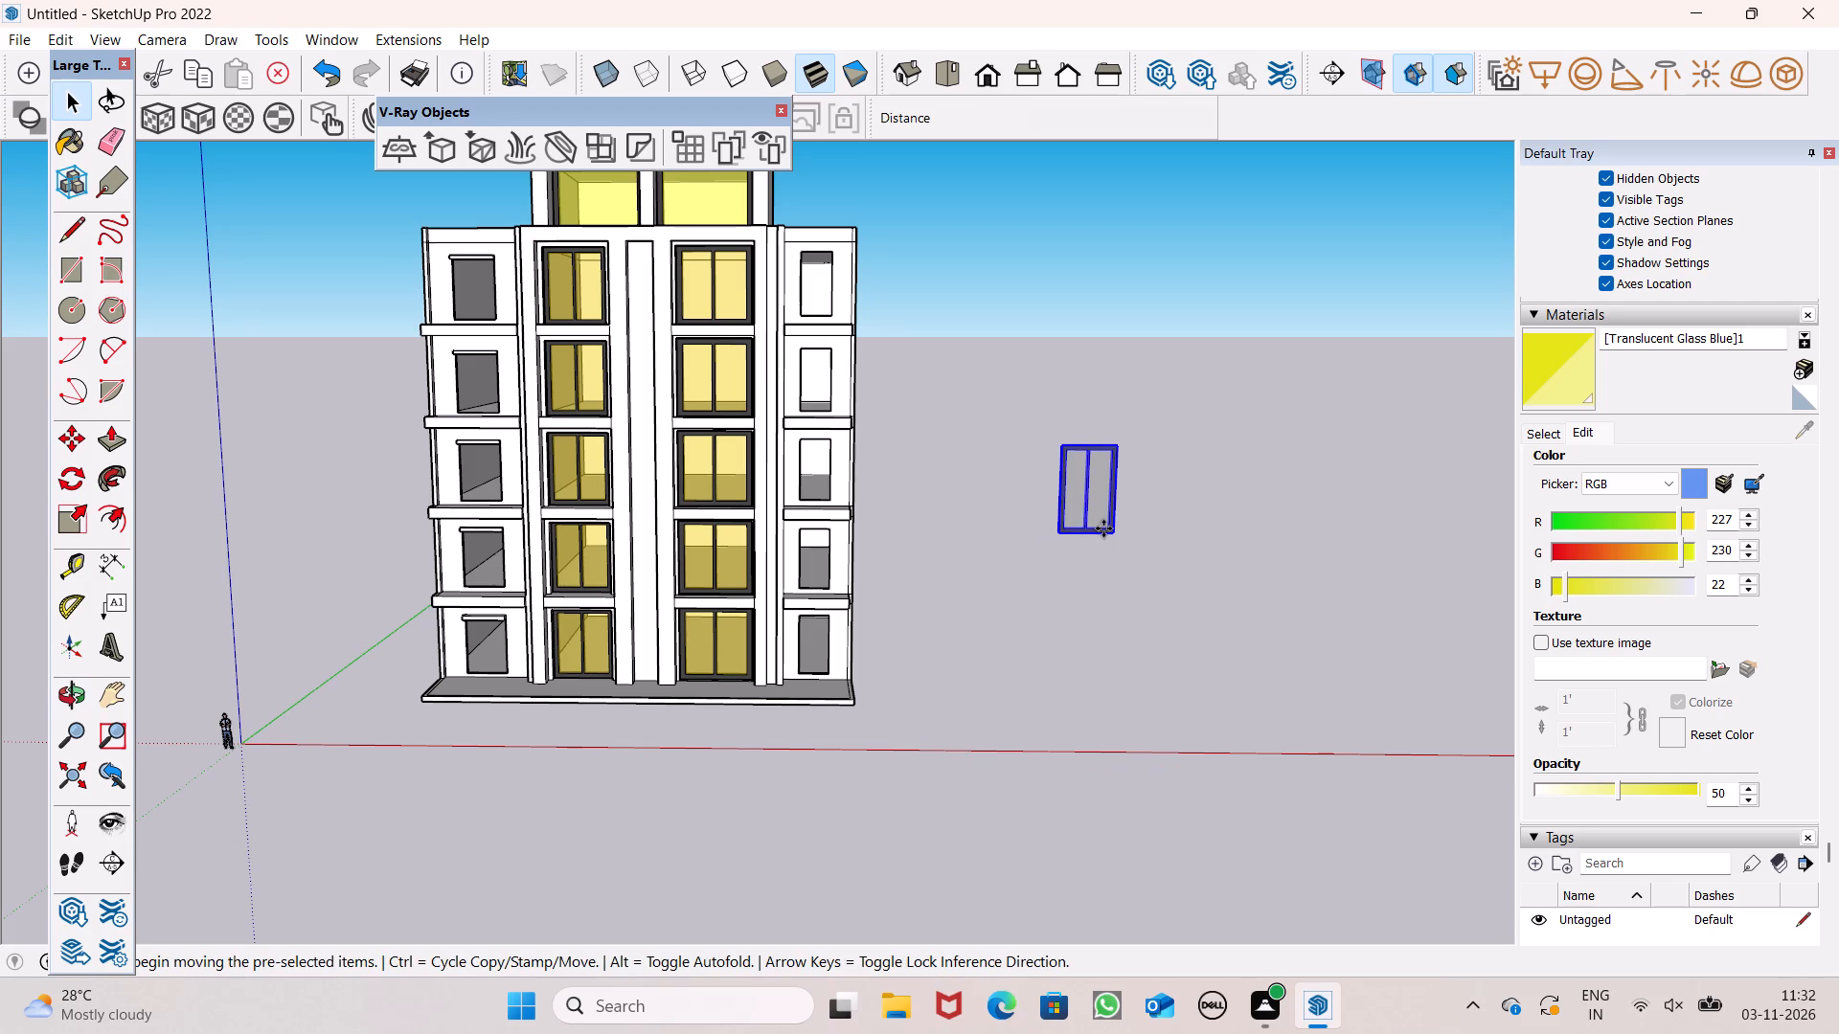
pyautogui.press('Return')
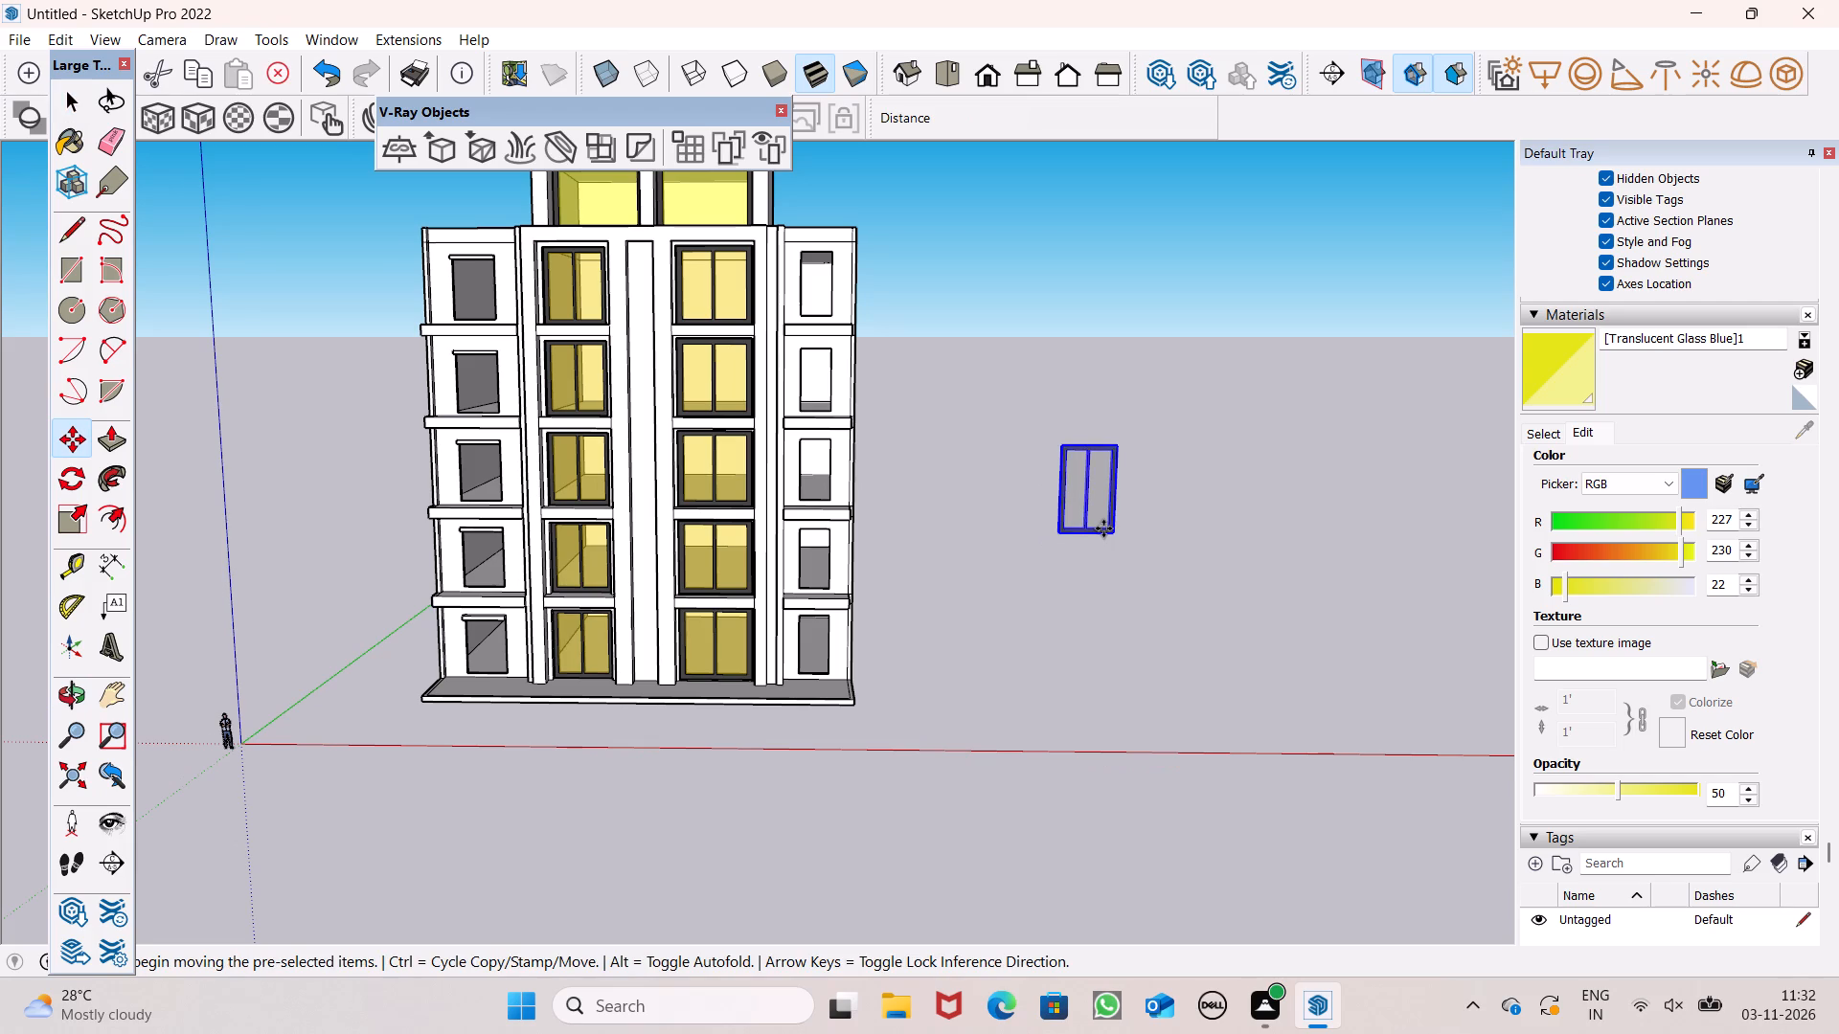